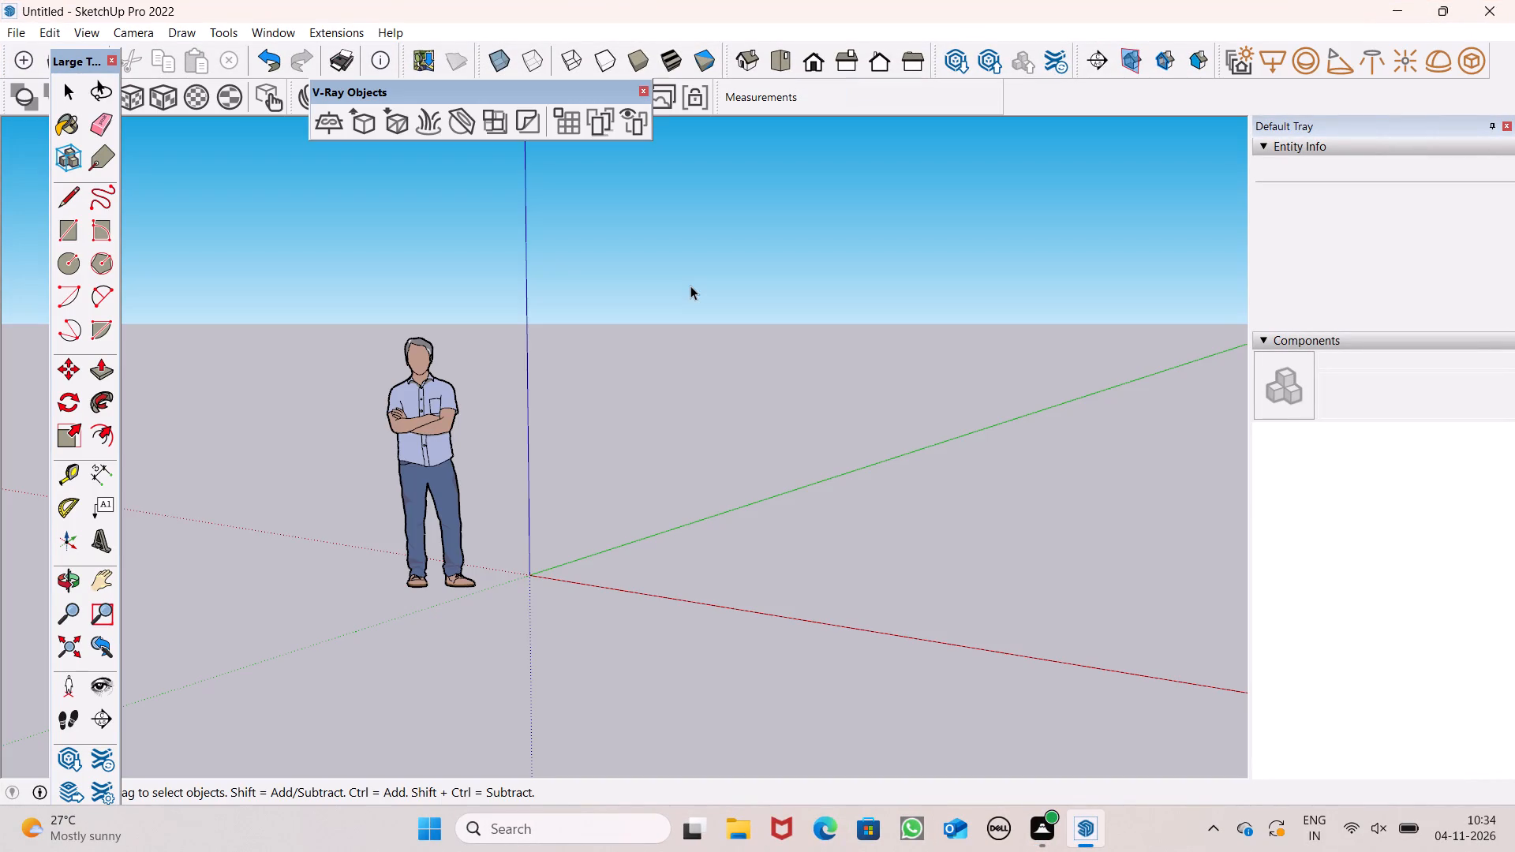
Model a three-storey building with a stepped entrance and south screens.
Switch the model to the top view with open ground around the origin.
left_click(775, 68)
scroll(712, 216, "down", 4)
scroll(644, 275, "down", 5)
scroll(606, 632, "down", 4)
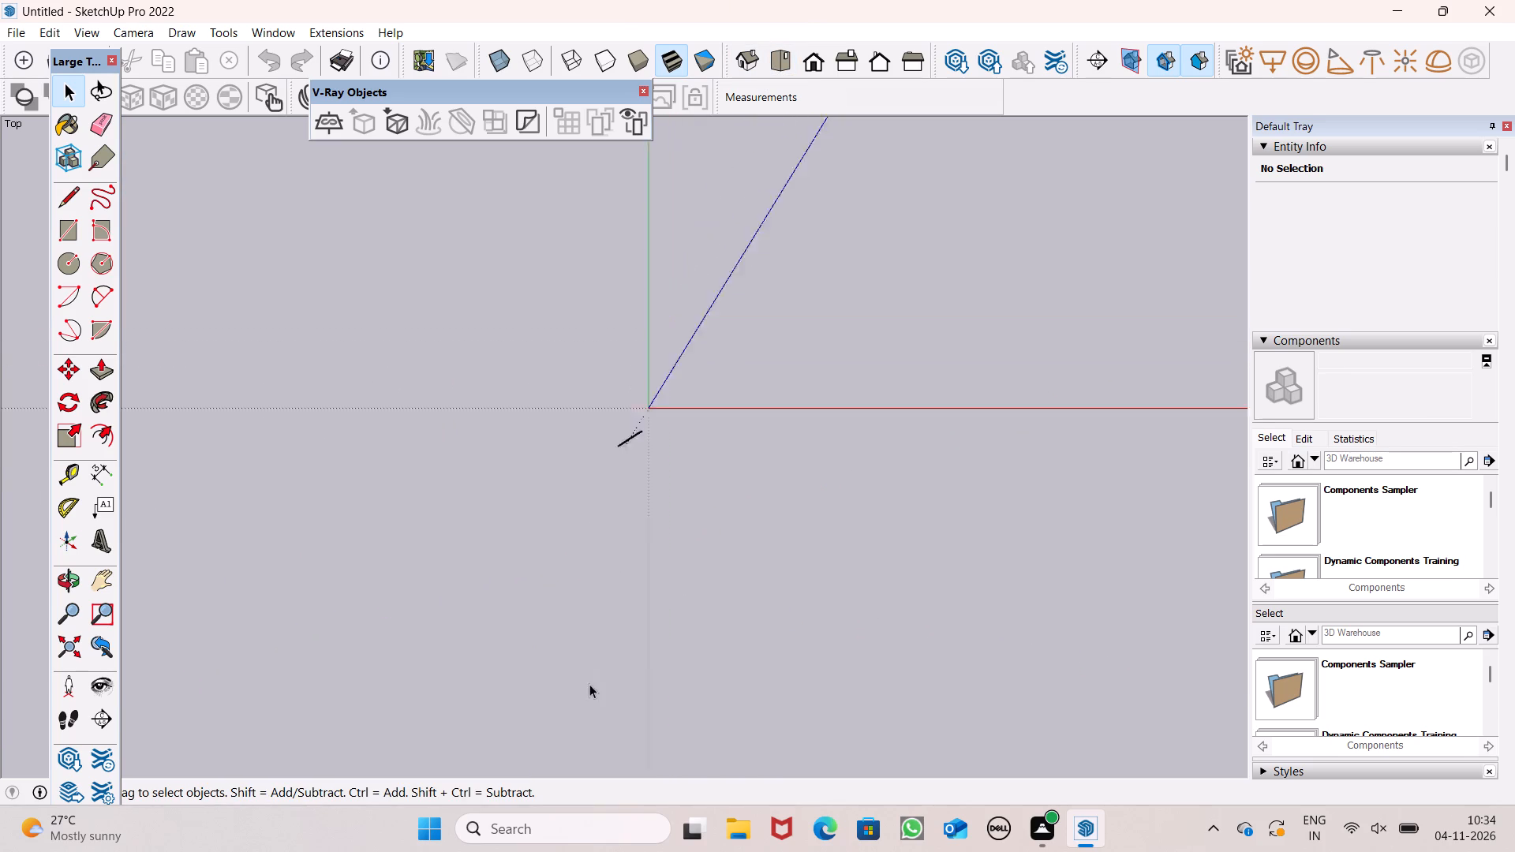
scroll(589, 684, "down", 5)
scroll(560, 583, "down", 6)
scroll(711, 483, "down", 4)
scroll(740, 548, "up", 2)
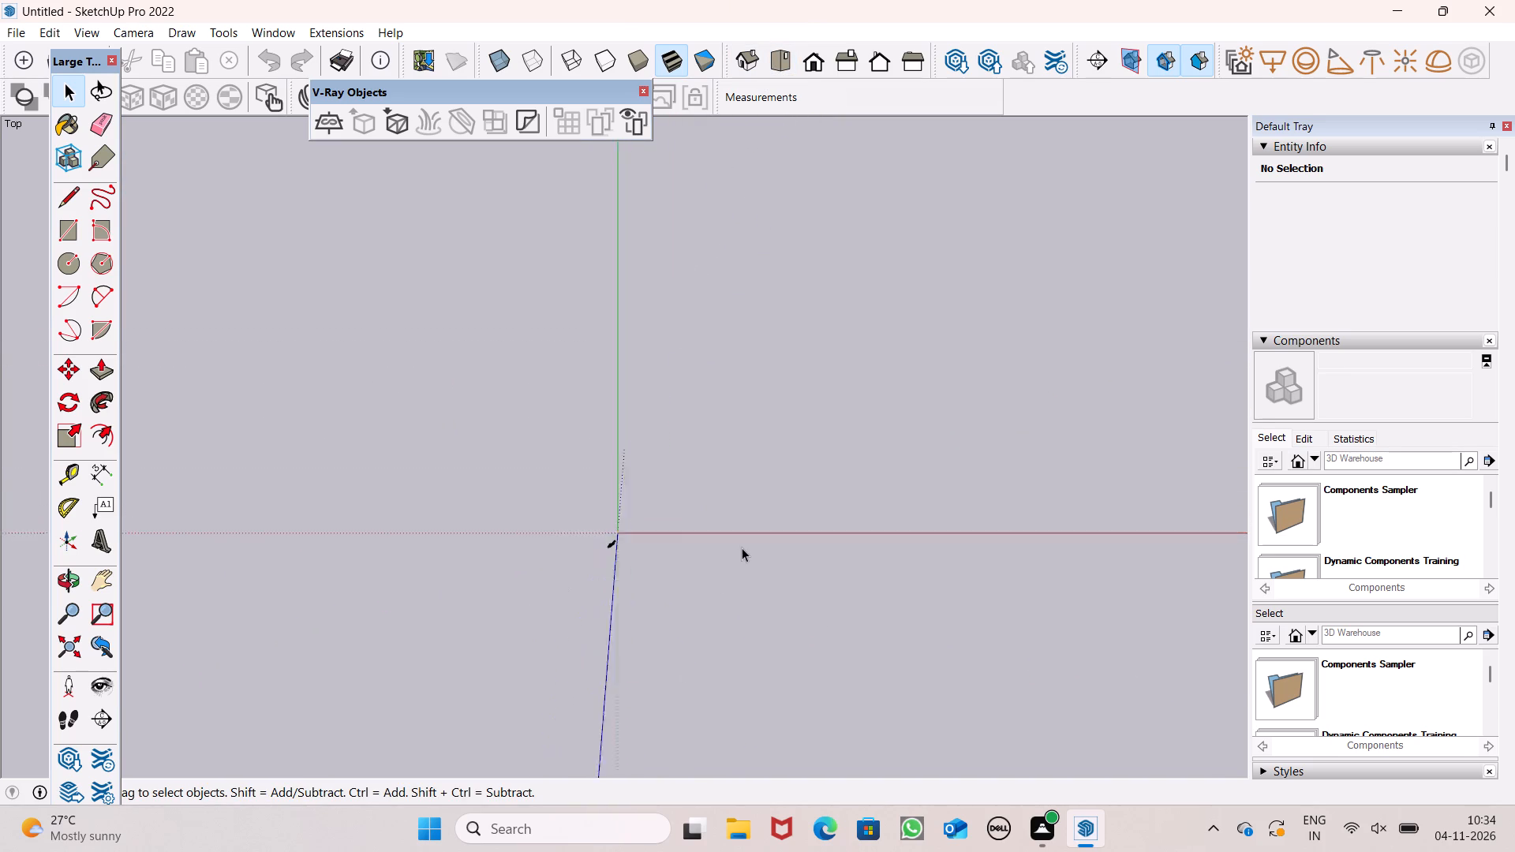
scroll(742, 547, "up", 4)
scroll(820, 387, "down", 4)
scroll(754, 325, "up", 2)
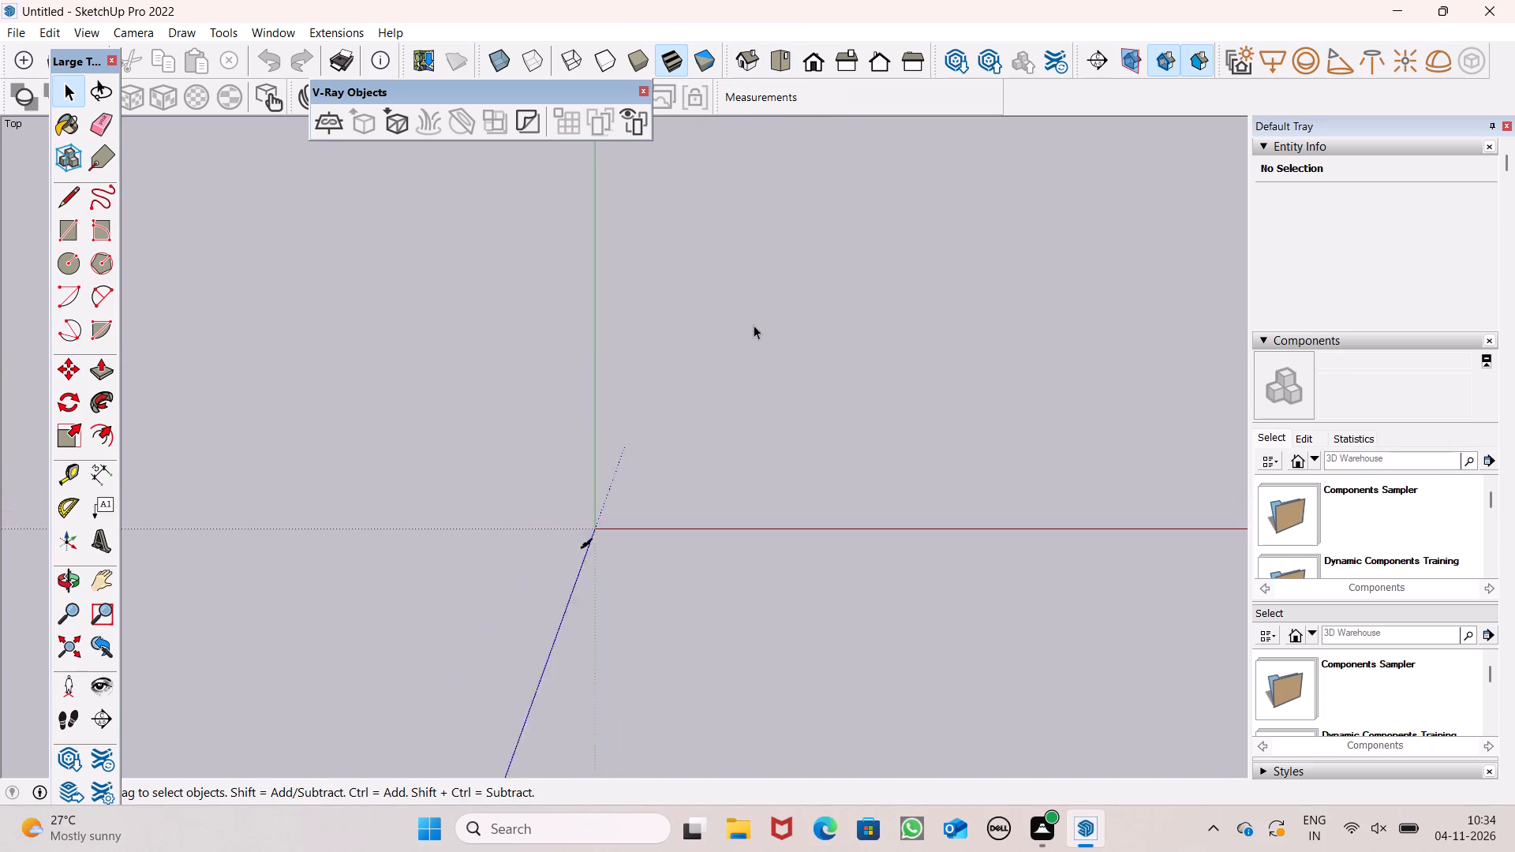
scroll(754, 325, "up", 3)
scroll(844, 308, "down", 5)
scroll(787, 306, "up", 2)
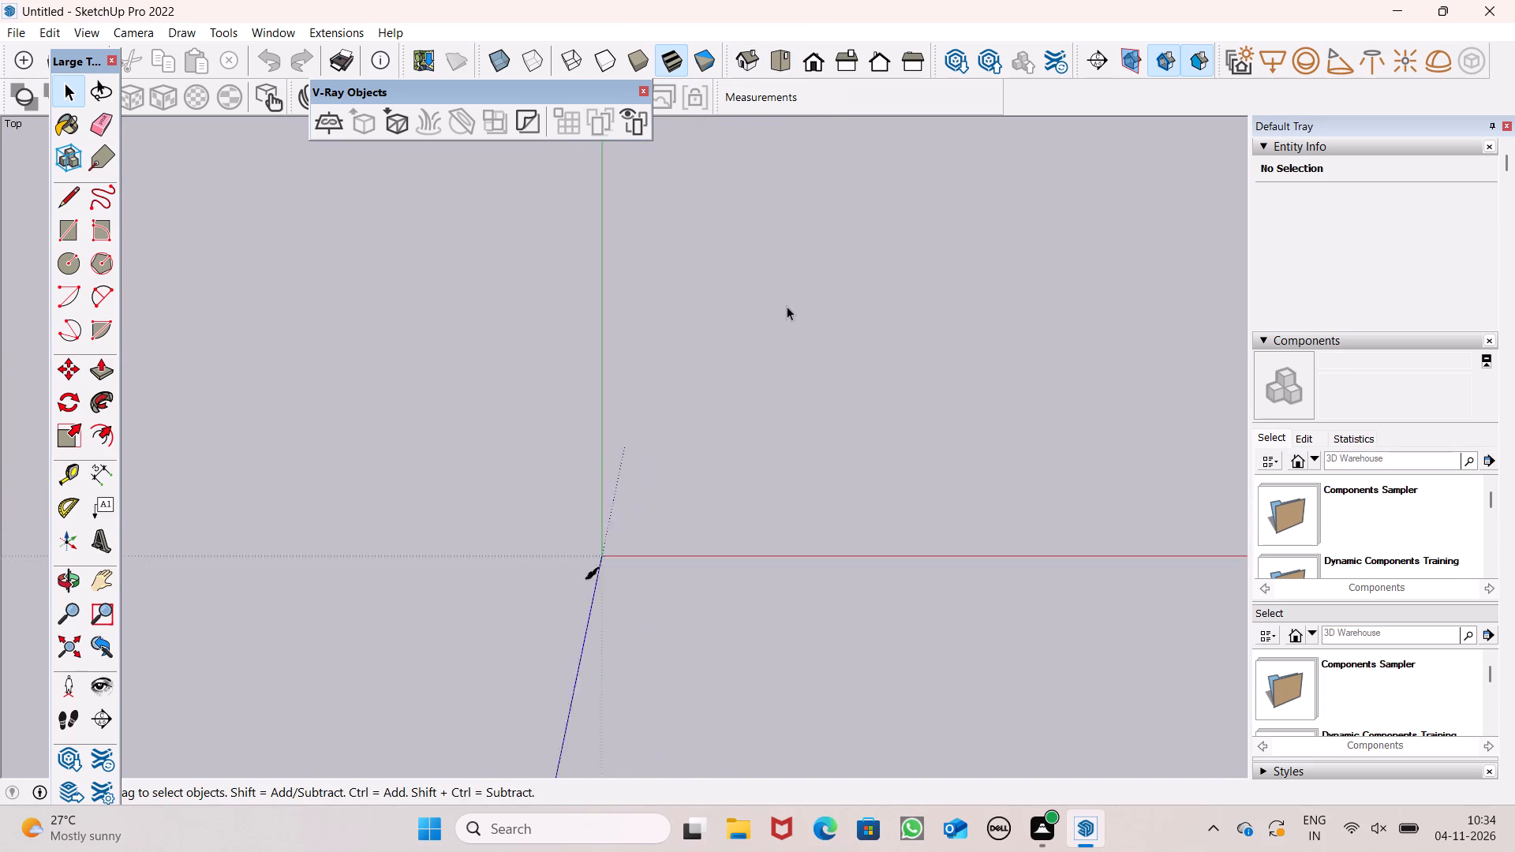
scroll(787, 306, "up", 3)
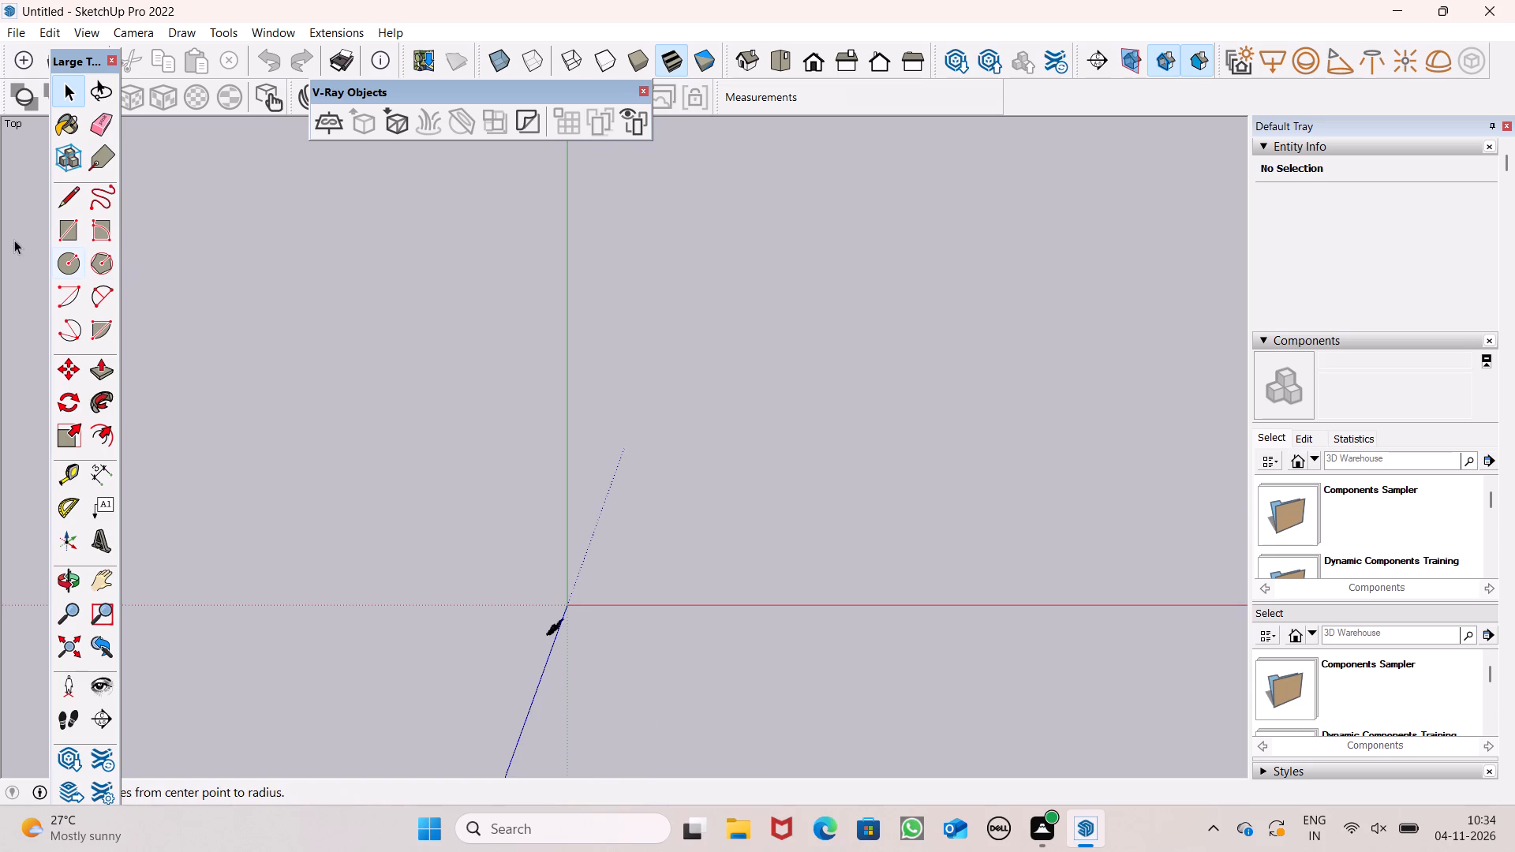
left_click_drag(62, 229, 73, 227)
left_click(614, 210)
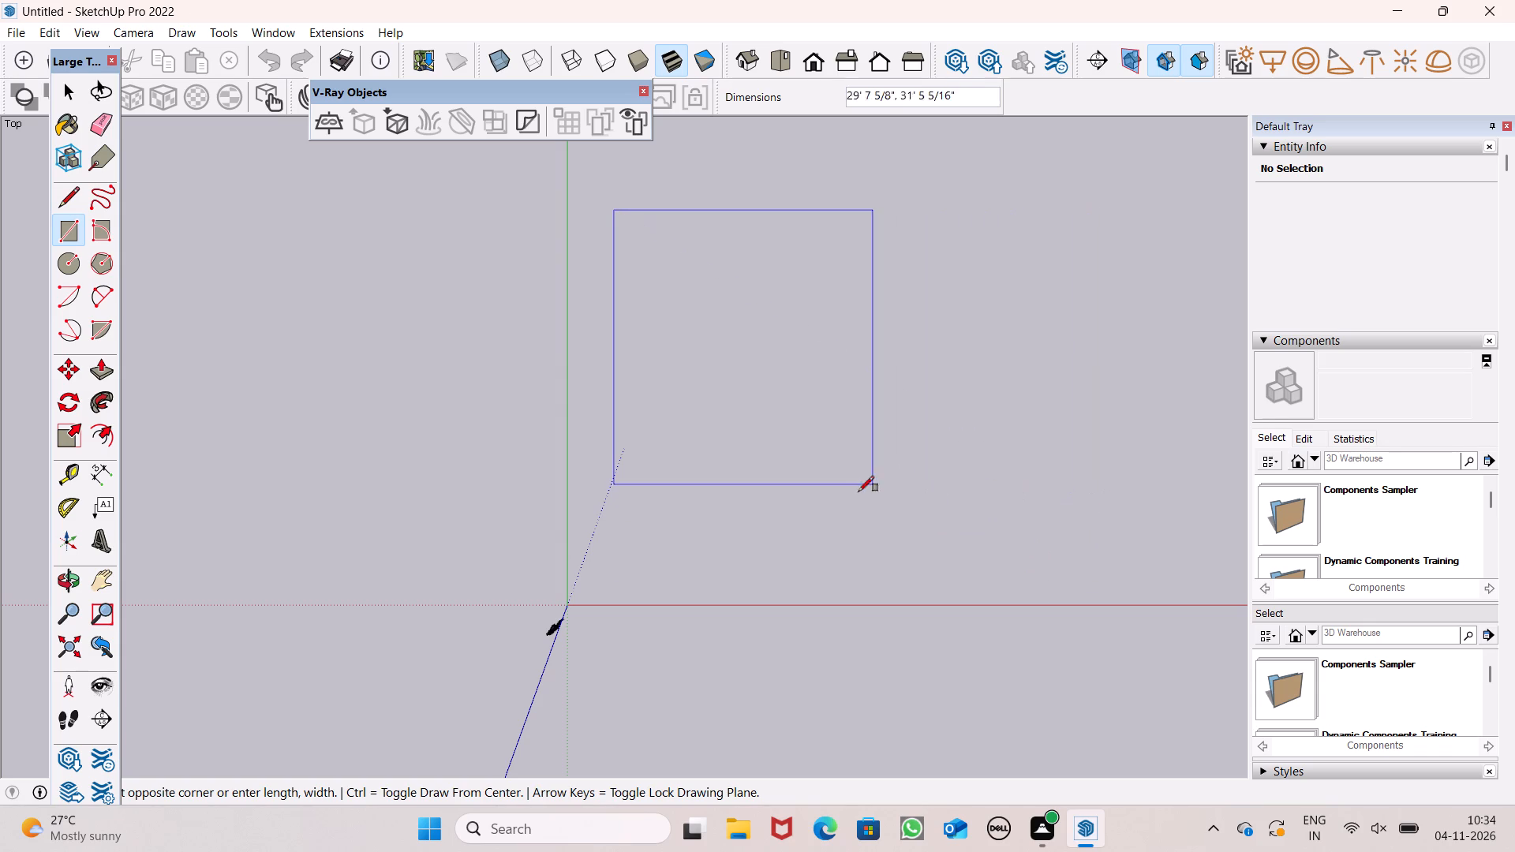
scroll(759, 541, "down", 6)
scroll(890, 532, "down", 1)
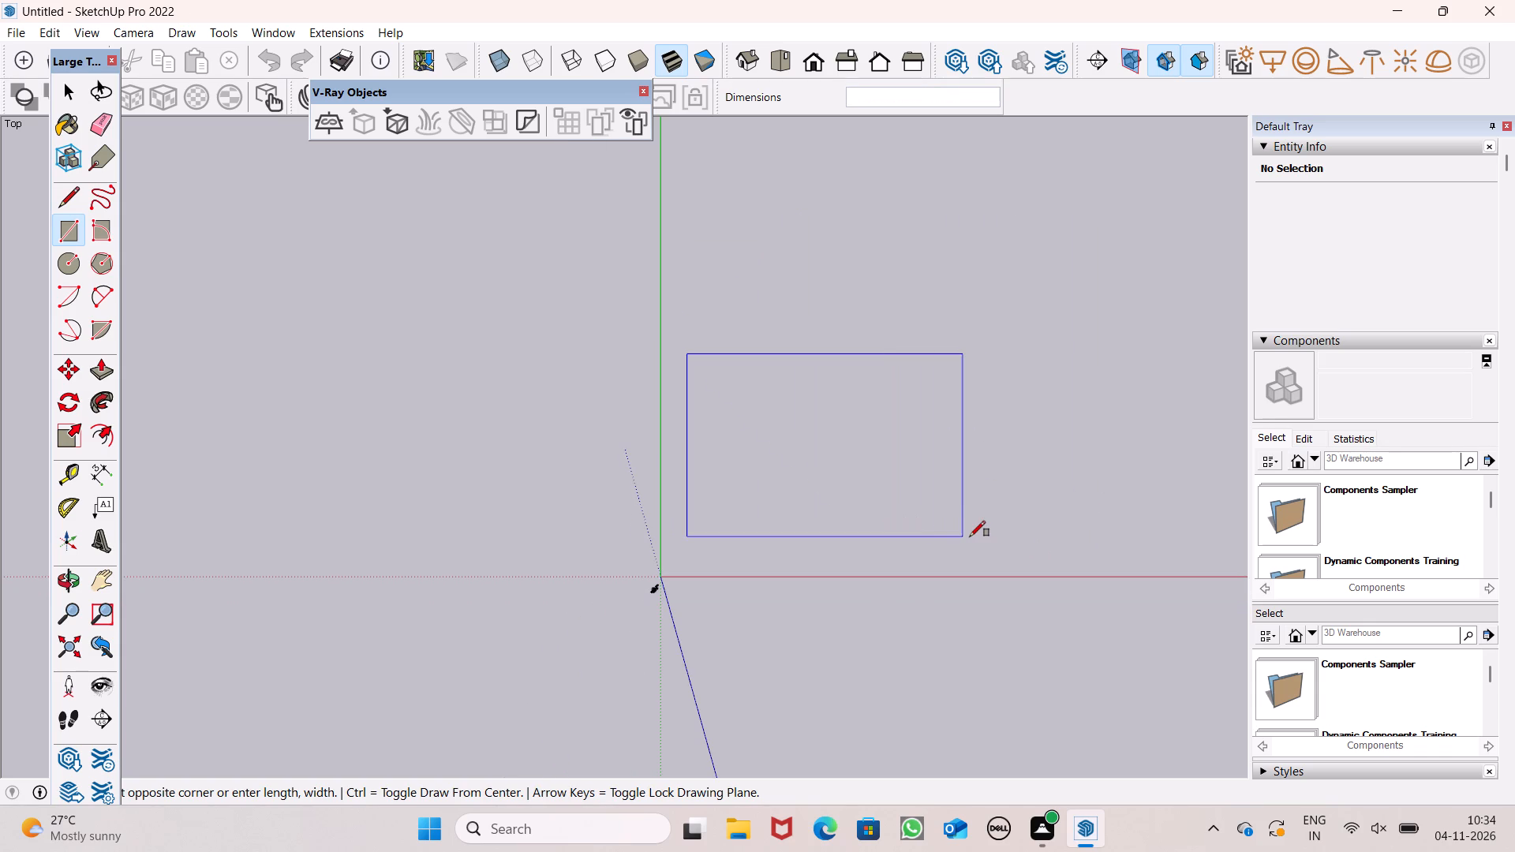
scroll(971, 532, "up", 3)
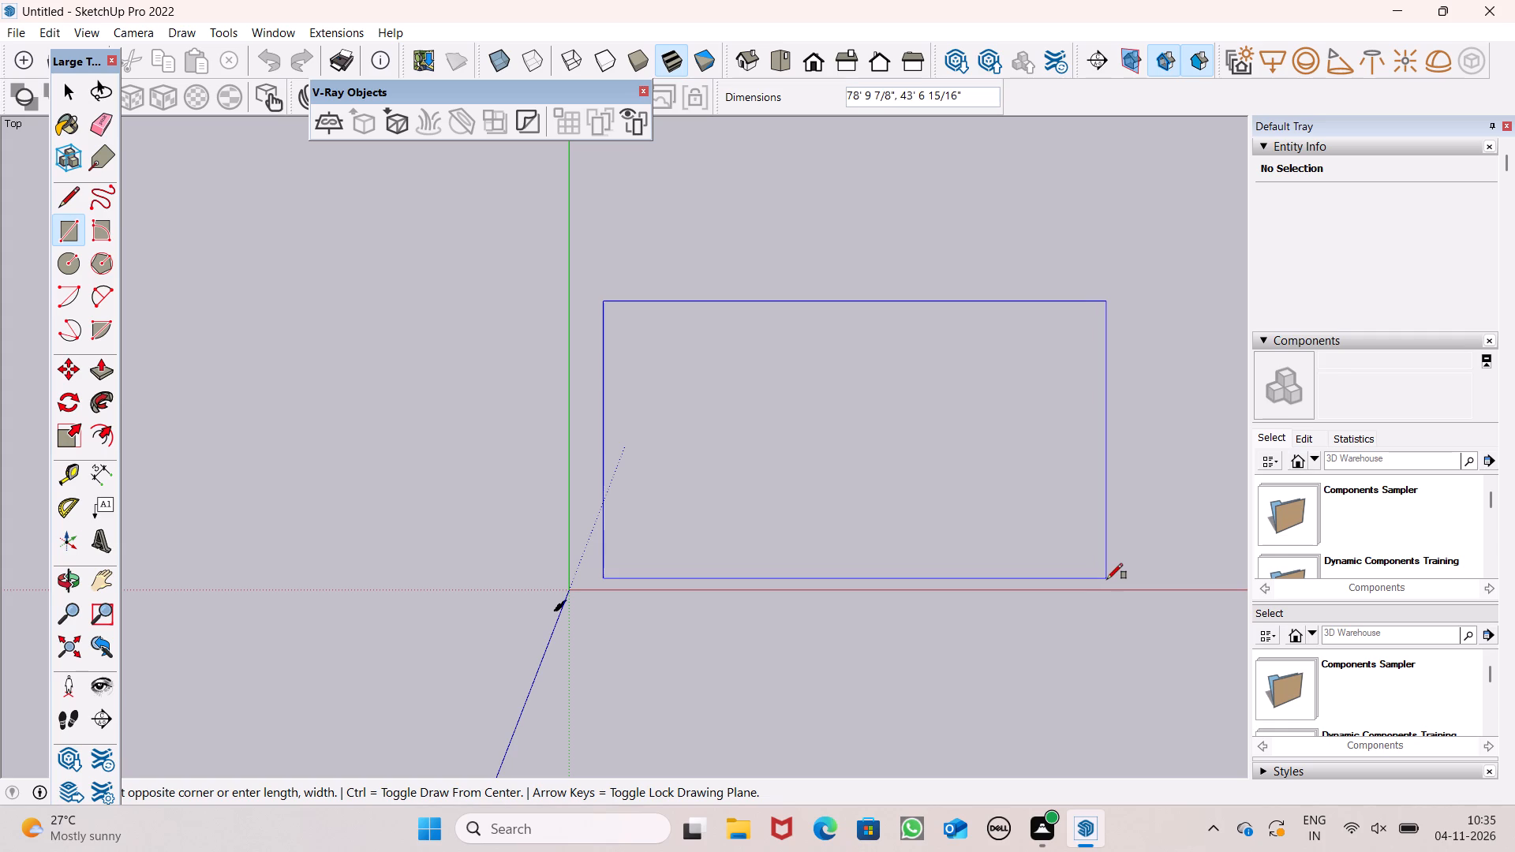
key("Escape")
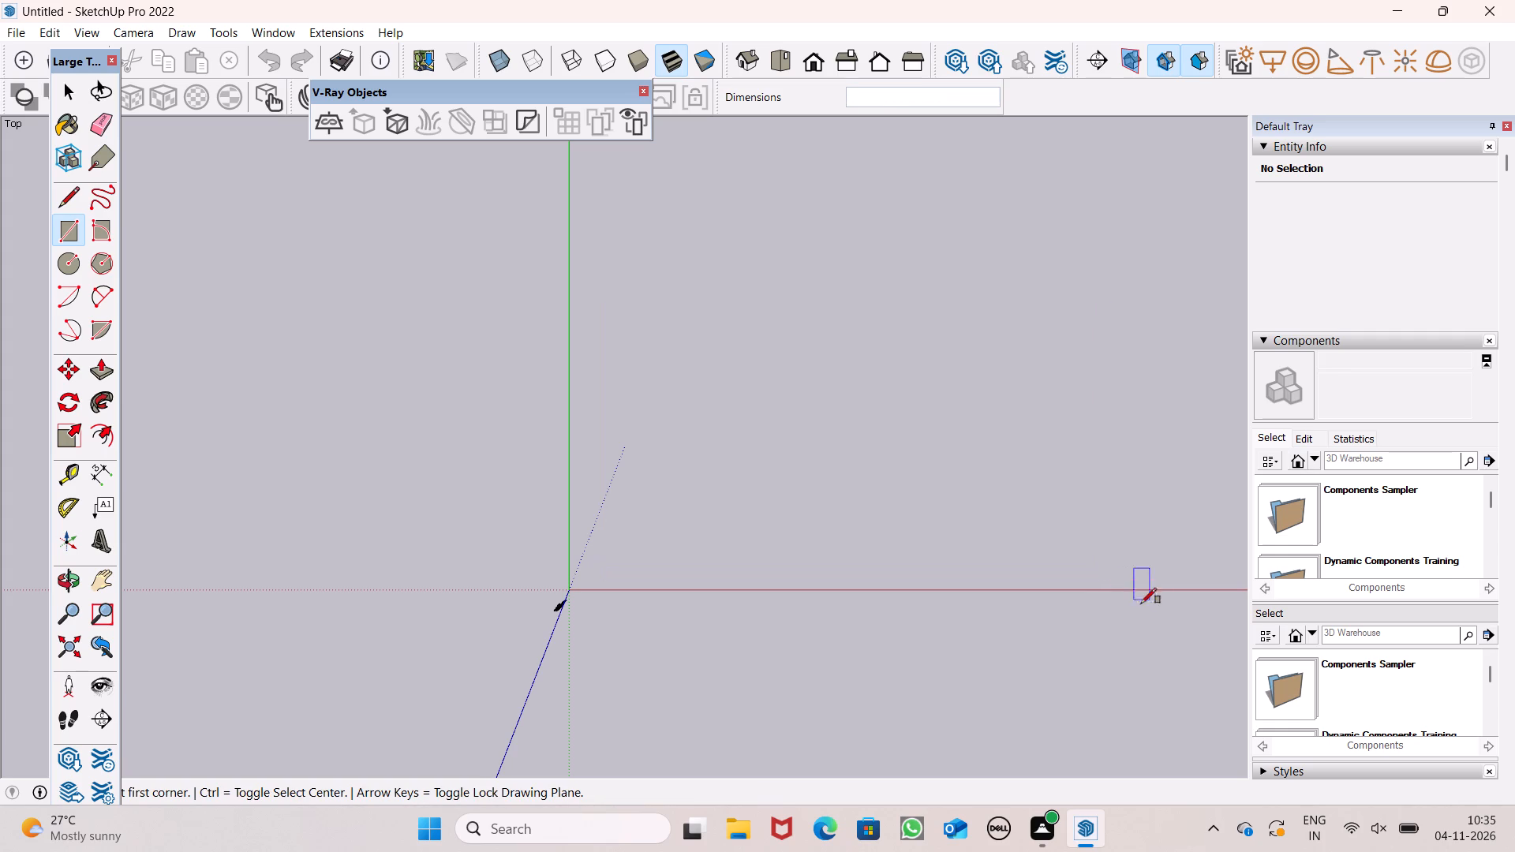
Draw a 40' by 35' rectangle on the ground beside the origin.
left_click(659, 198)
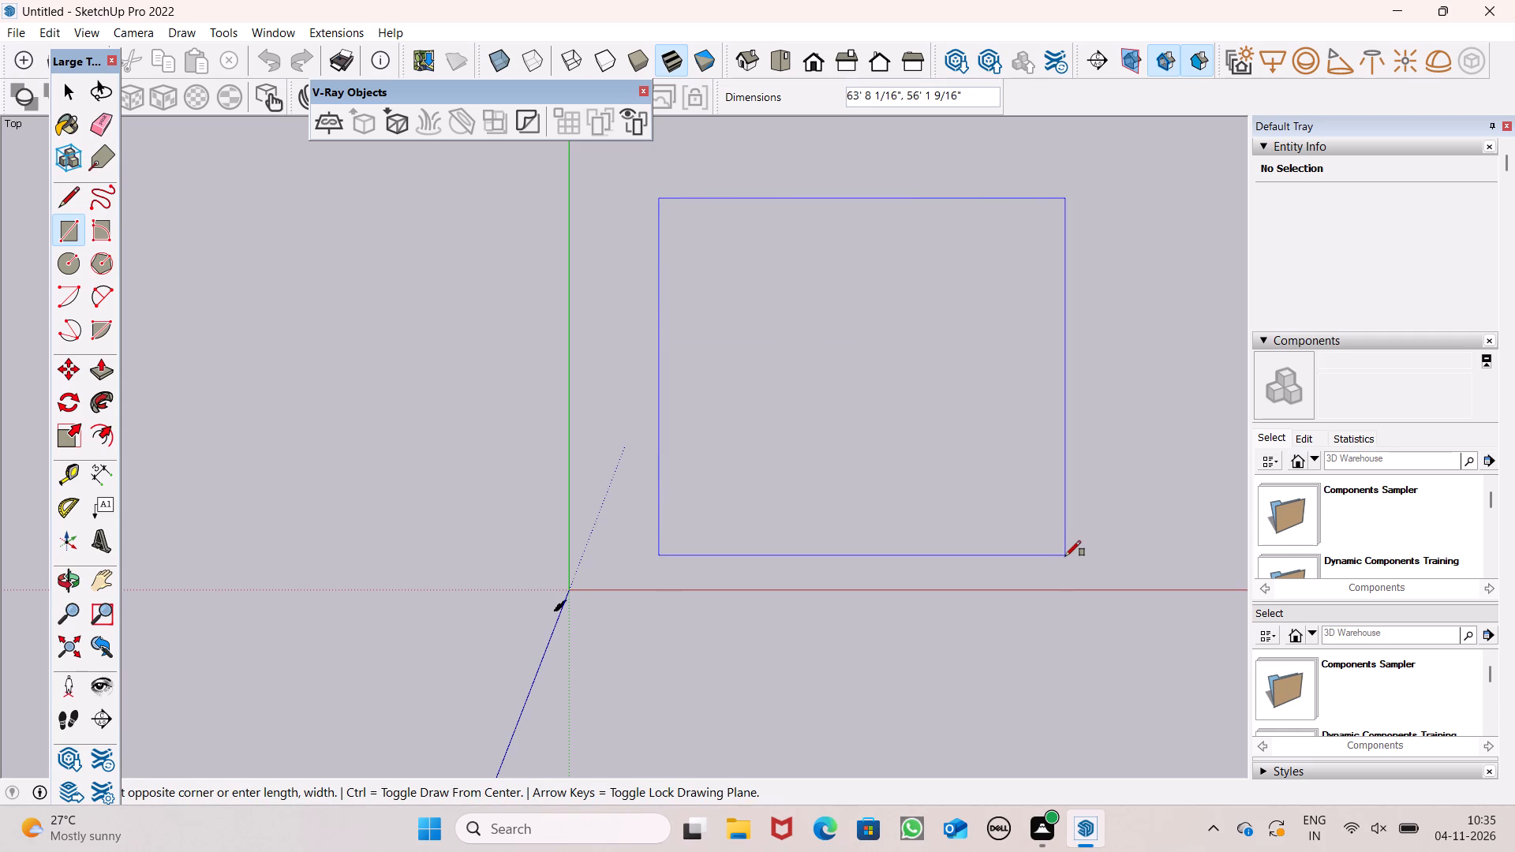
key("5")
key("BackSpace")
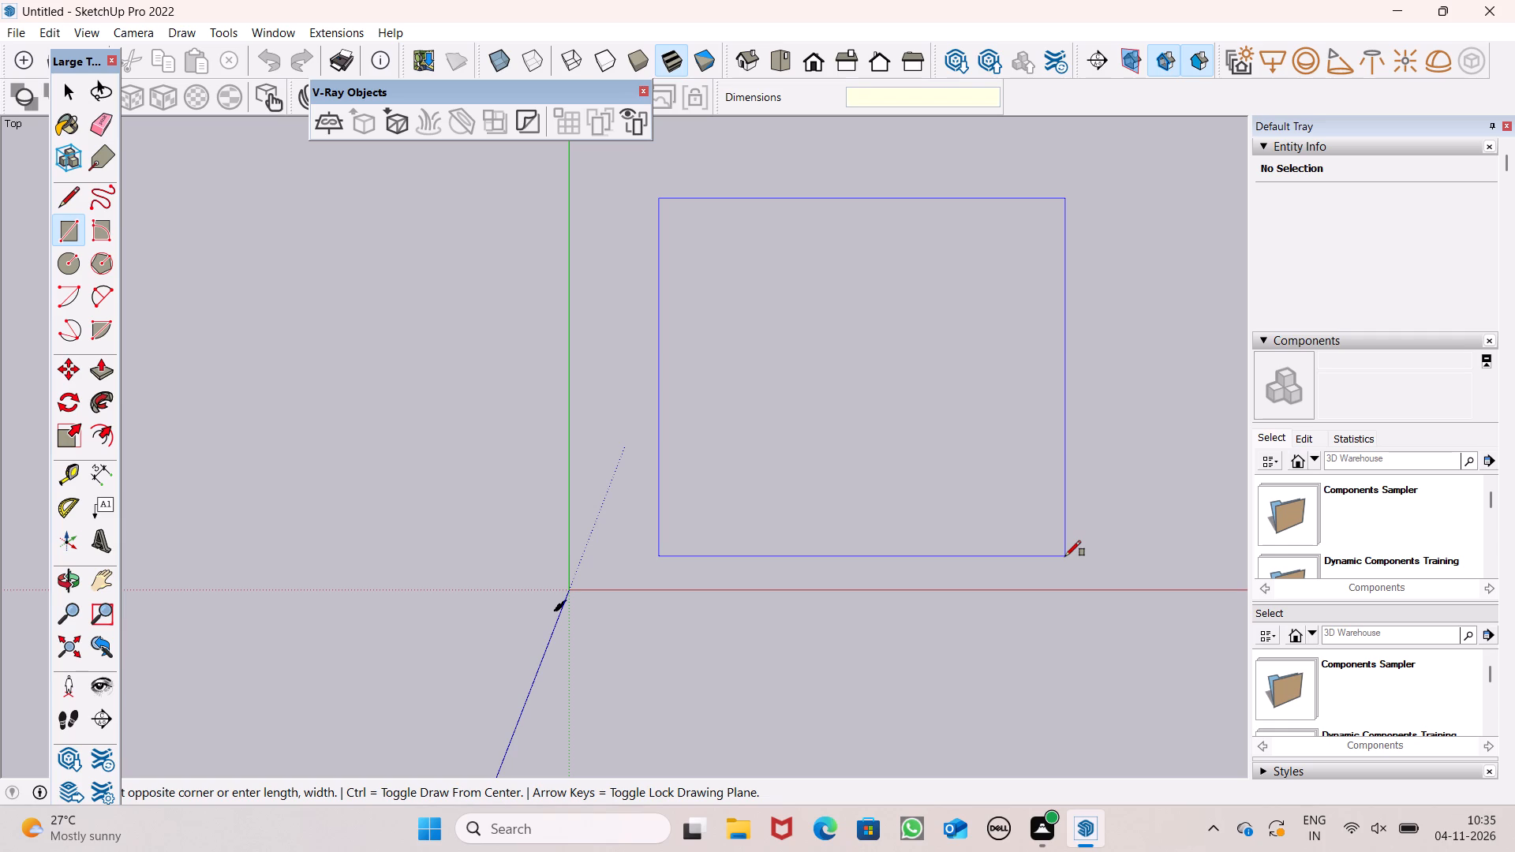
type("40")
type("',")
type("35'")
key("Return")
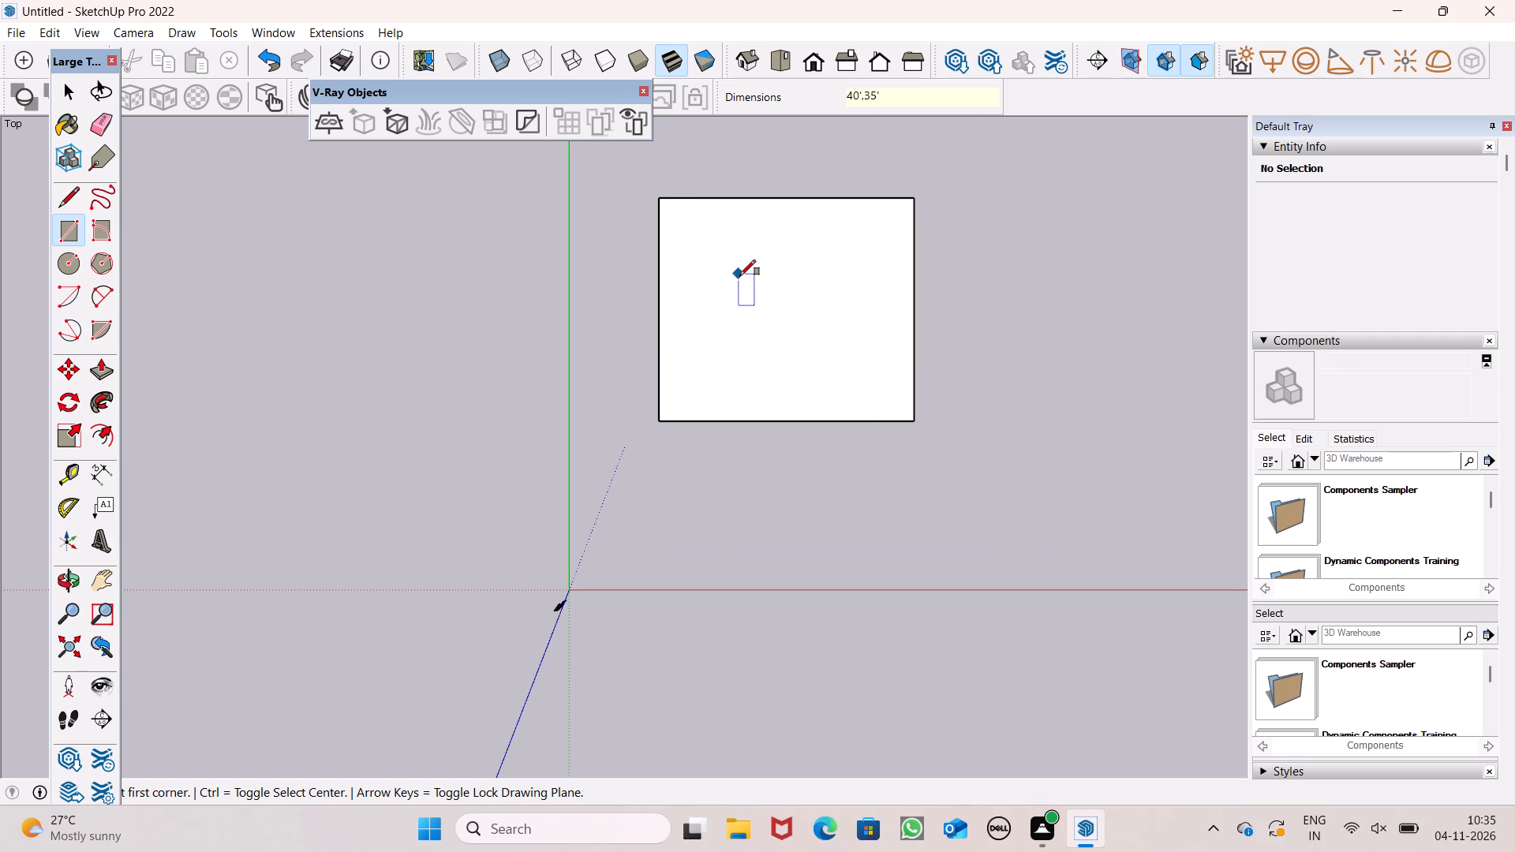
key("space")
key("space")
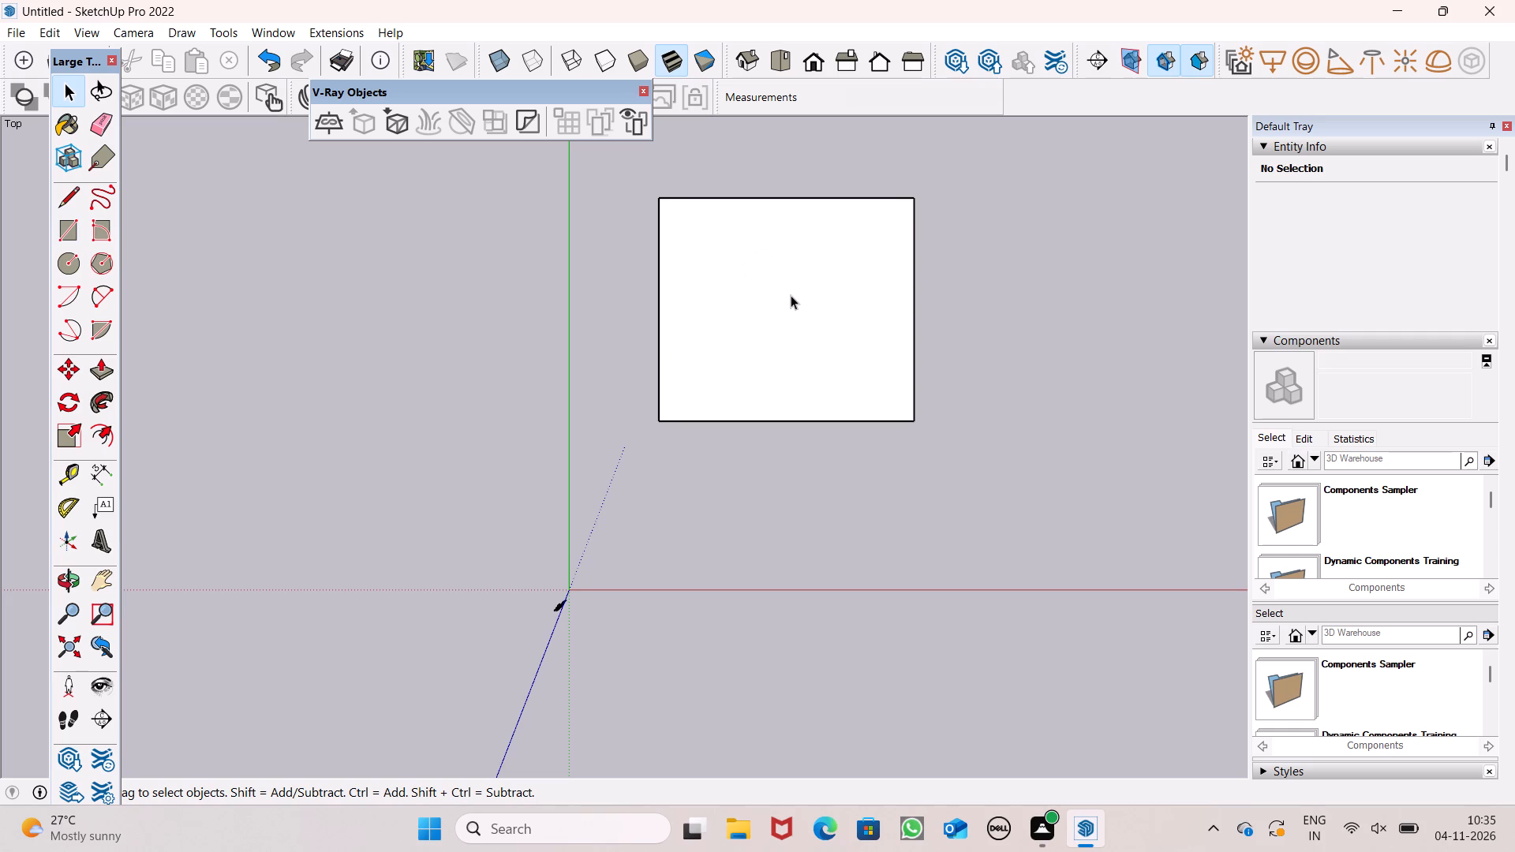
Move the whole rectangle, face and edges, a short distance along the green axis toward the red axis.
scroll(925, 263, "down", 5)
scroll(768, 405, "up", 6)
double_click(767, 387)
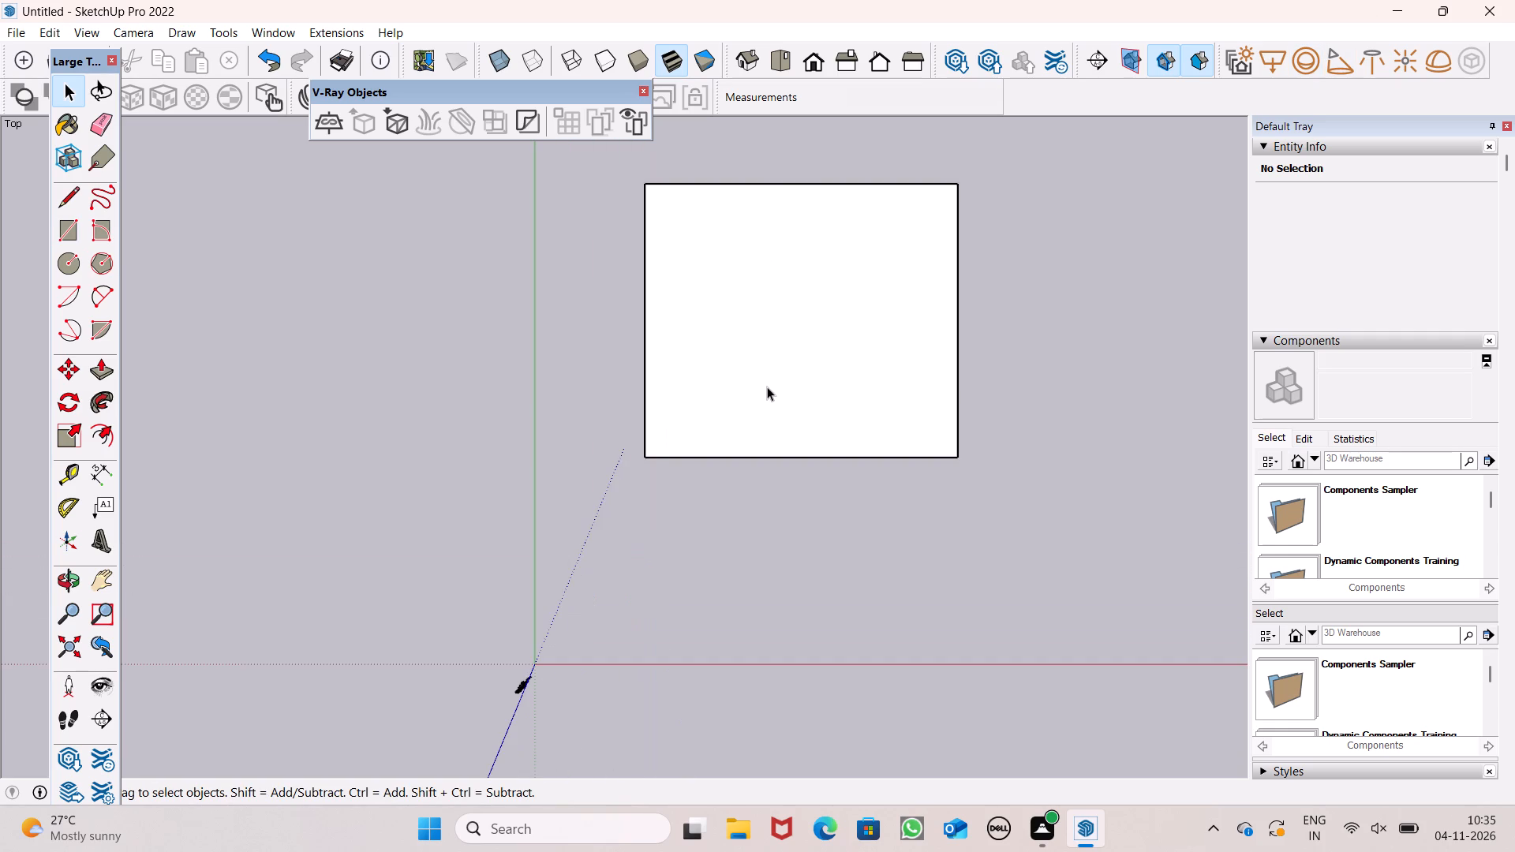
scroll(767, 386, "down", 4)
key("m")
key("Return")
left_click_drag(766, 369, 776, 426)
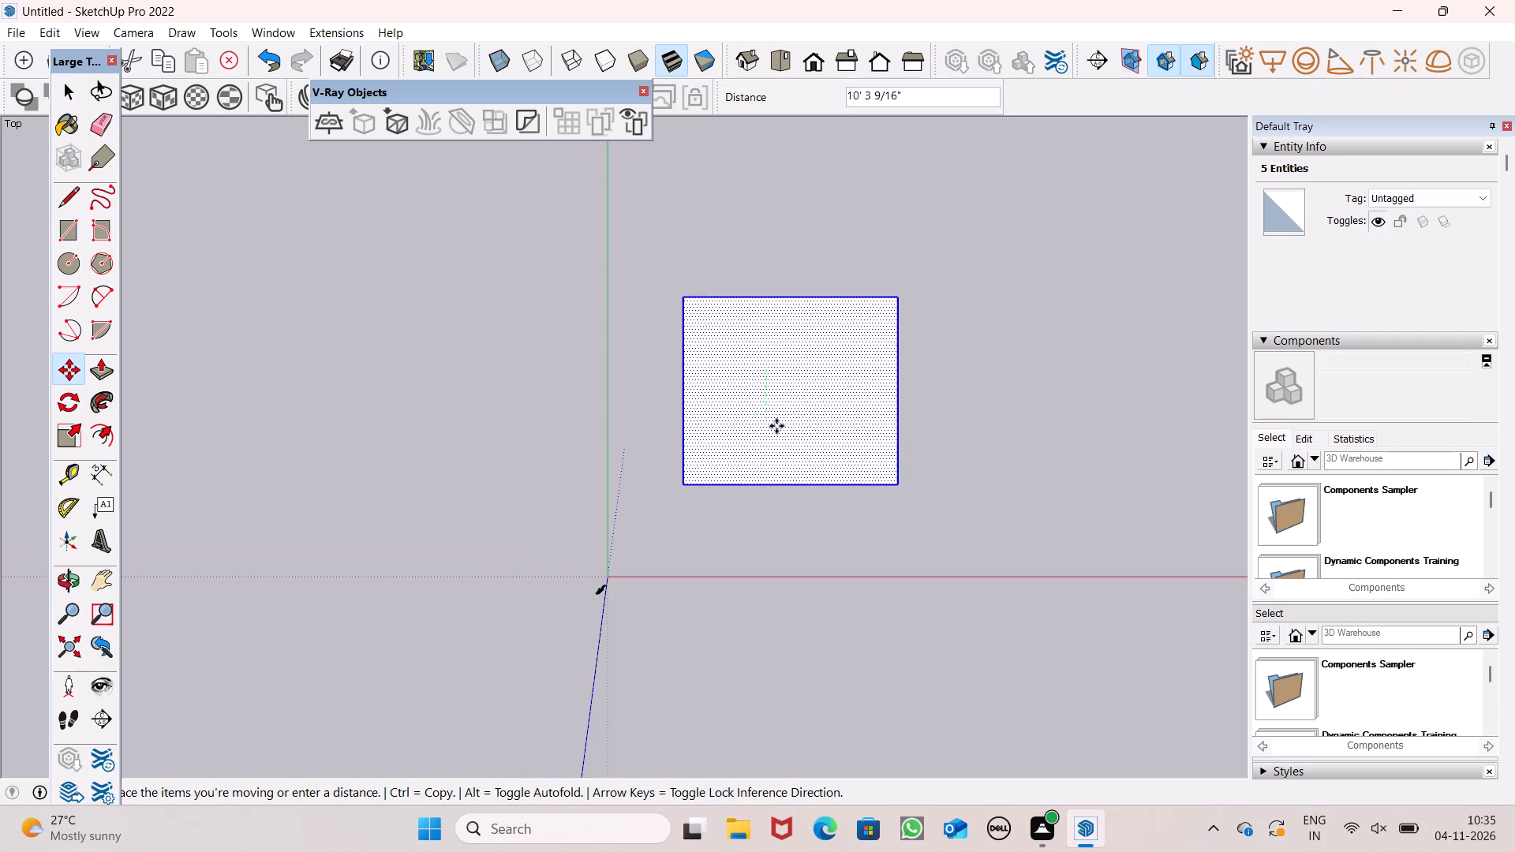
left_click_drag(776, 426, 776, 427)
key("space")
left_click(922, 420)
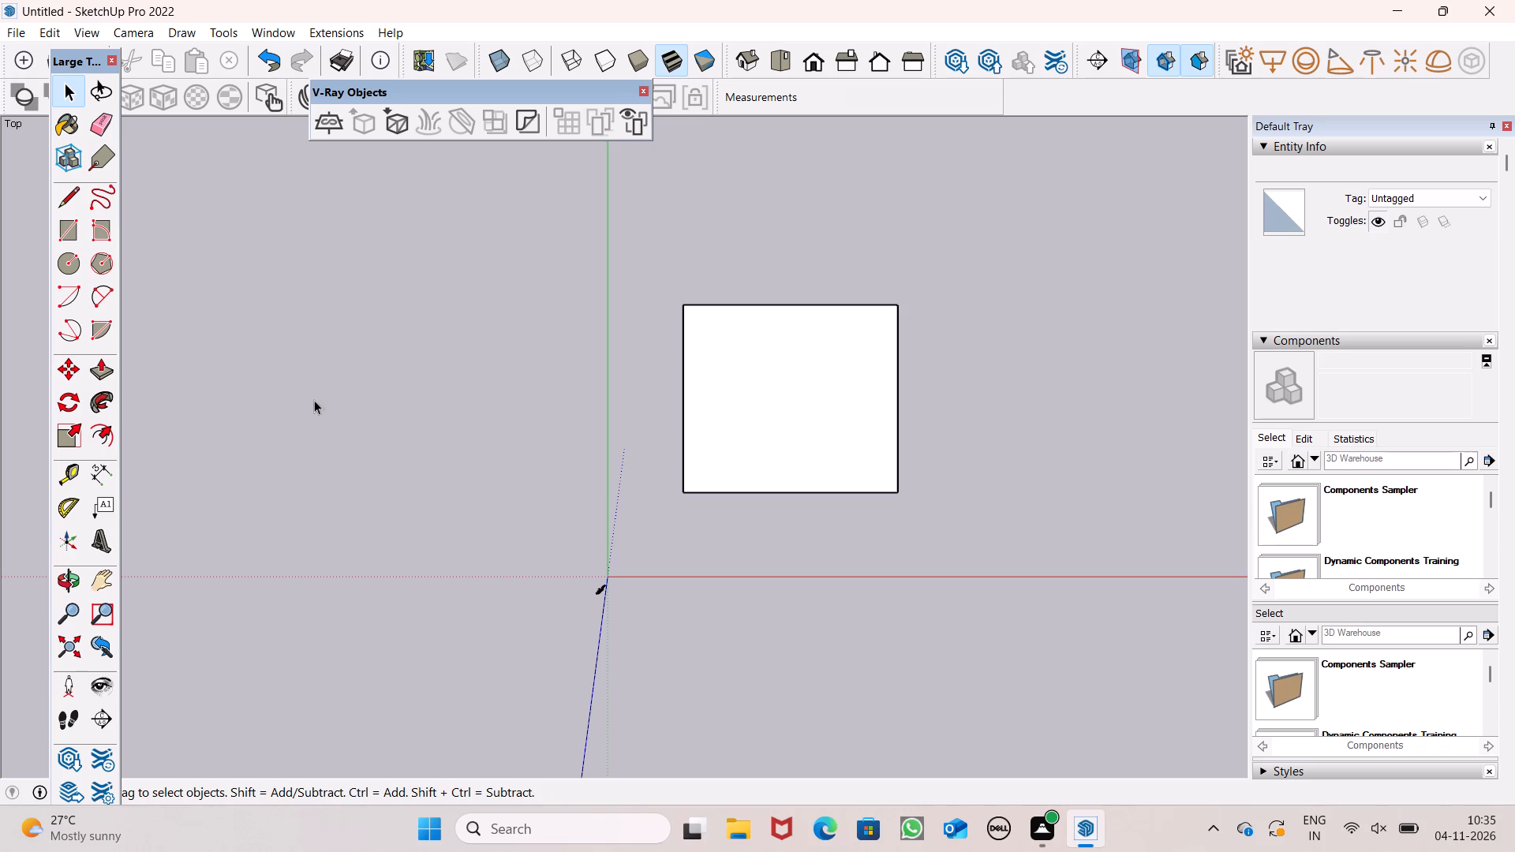
Push/Pull the rectangle's face up 9" to form a slab.
left_click(103, 373)
scroll(724, 407, "down", 3)
middle_click_drag(771, 428, 717, 282)
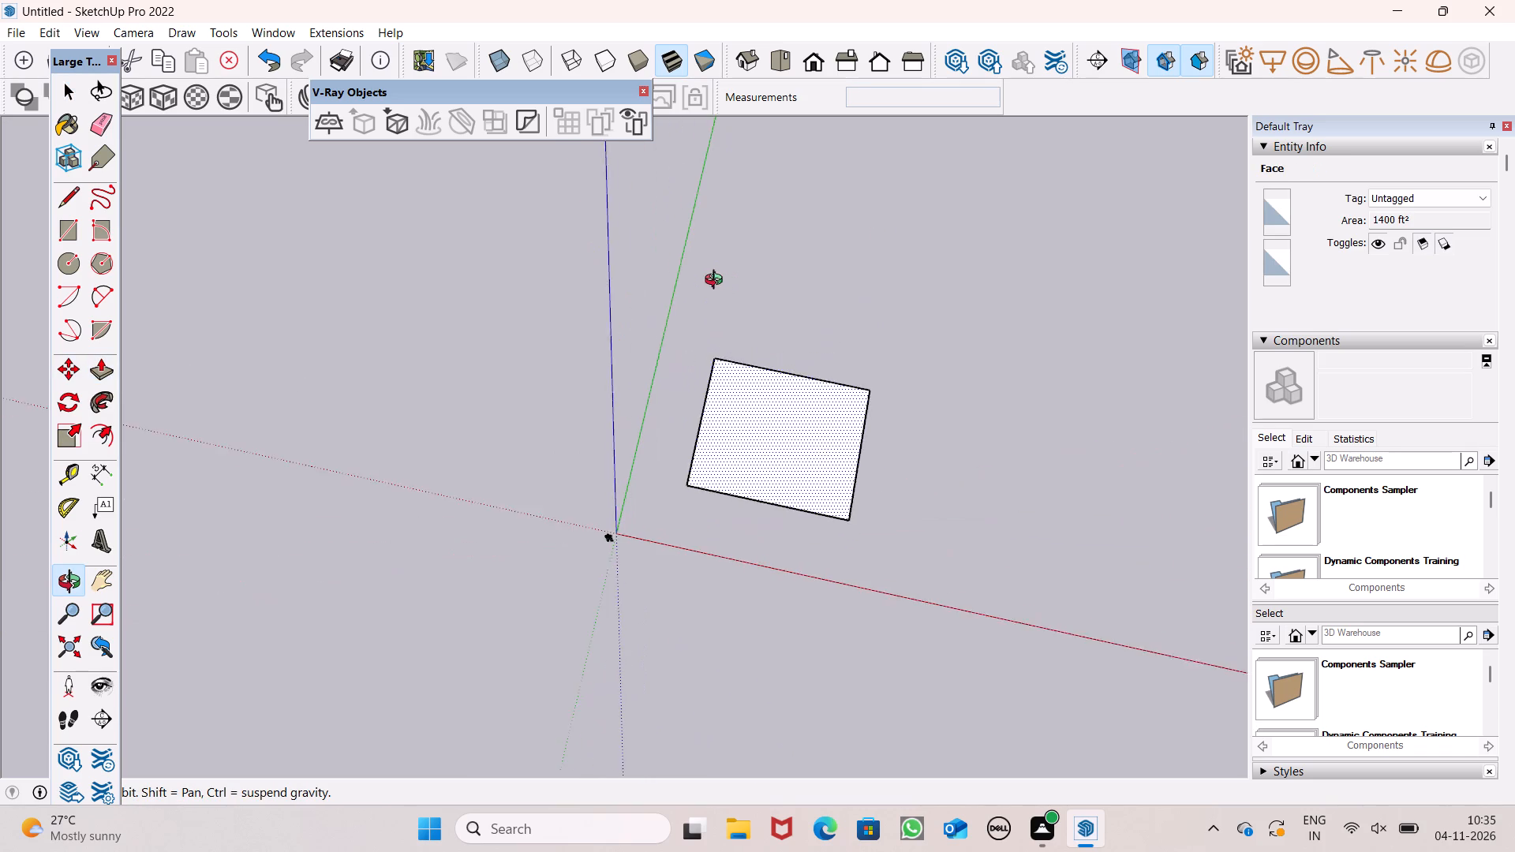
middle_click_drag(717, 282, 750, 245)
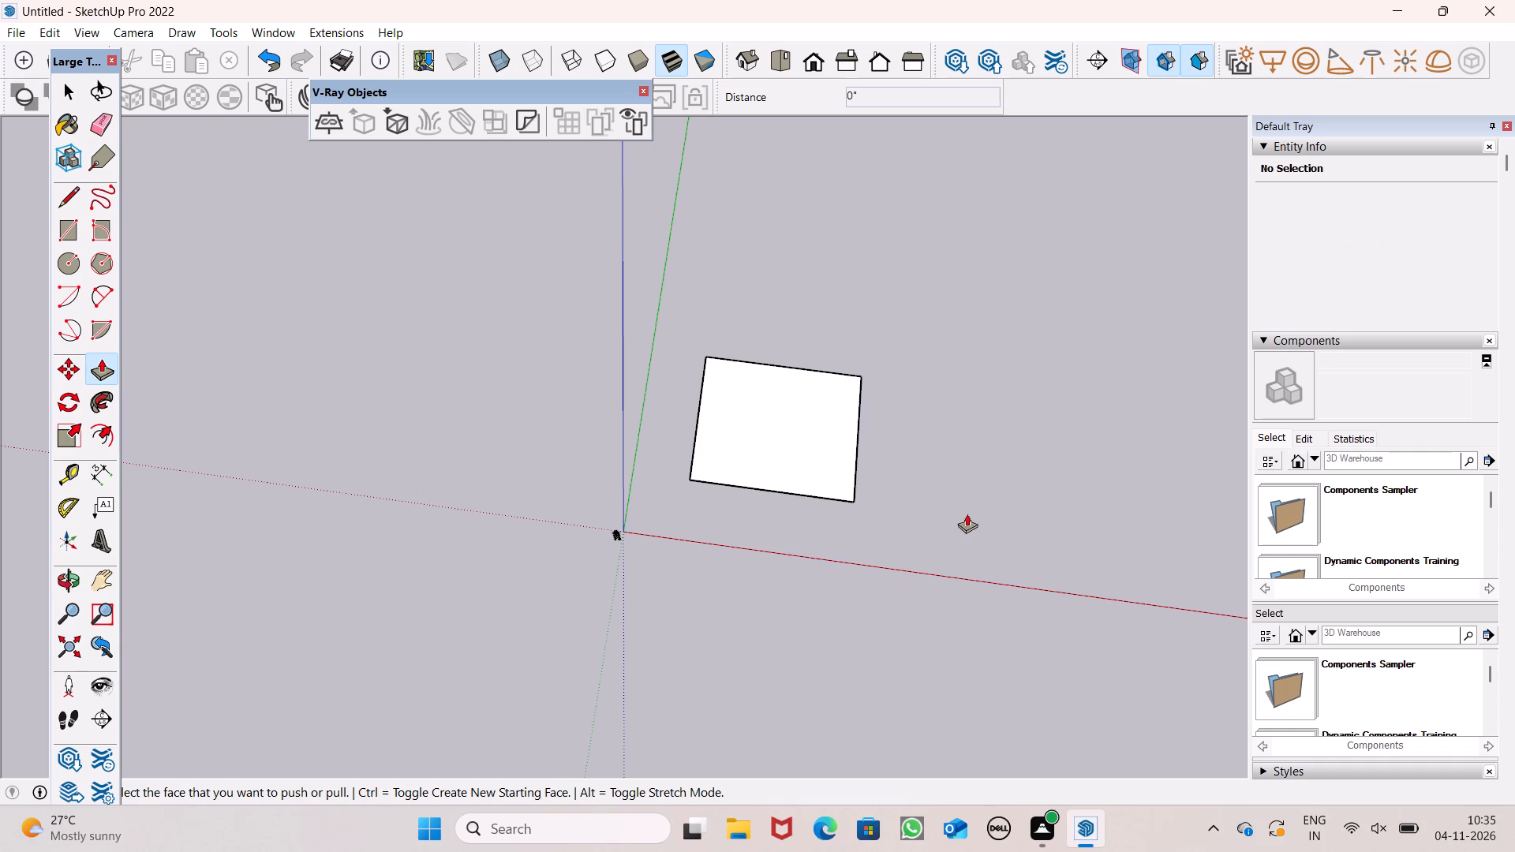
middle_click_drag(967, 514, 1017, 462)
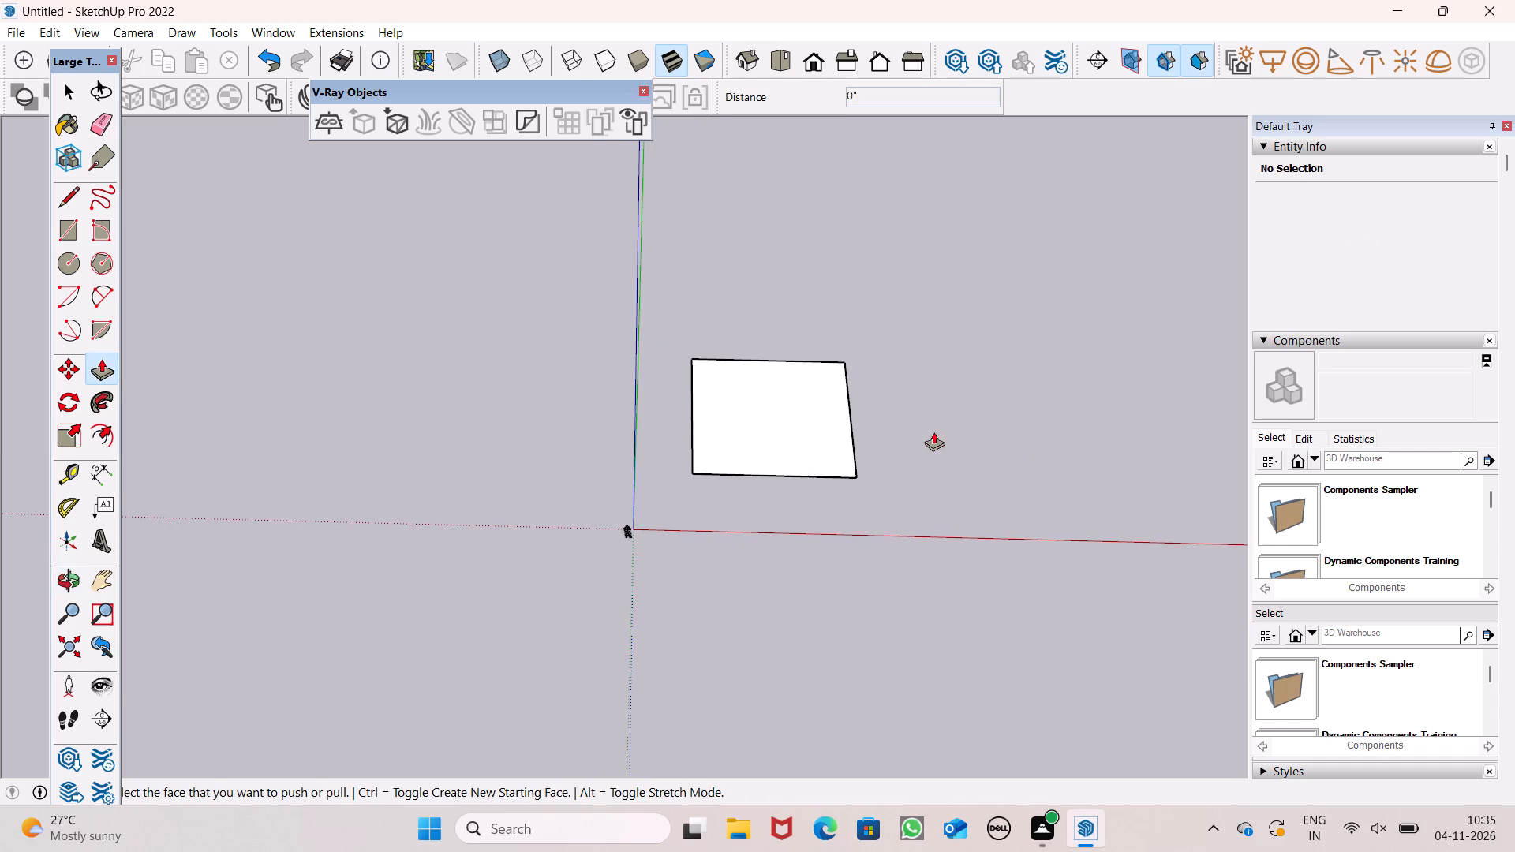
scroll(933, 432, "up", 1)
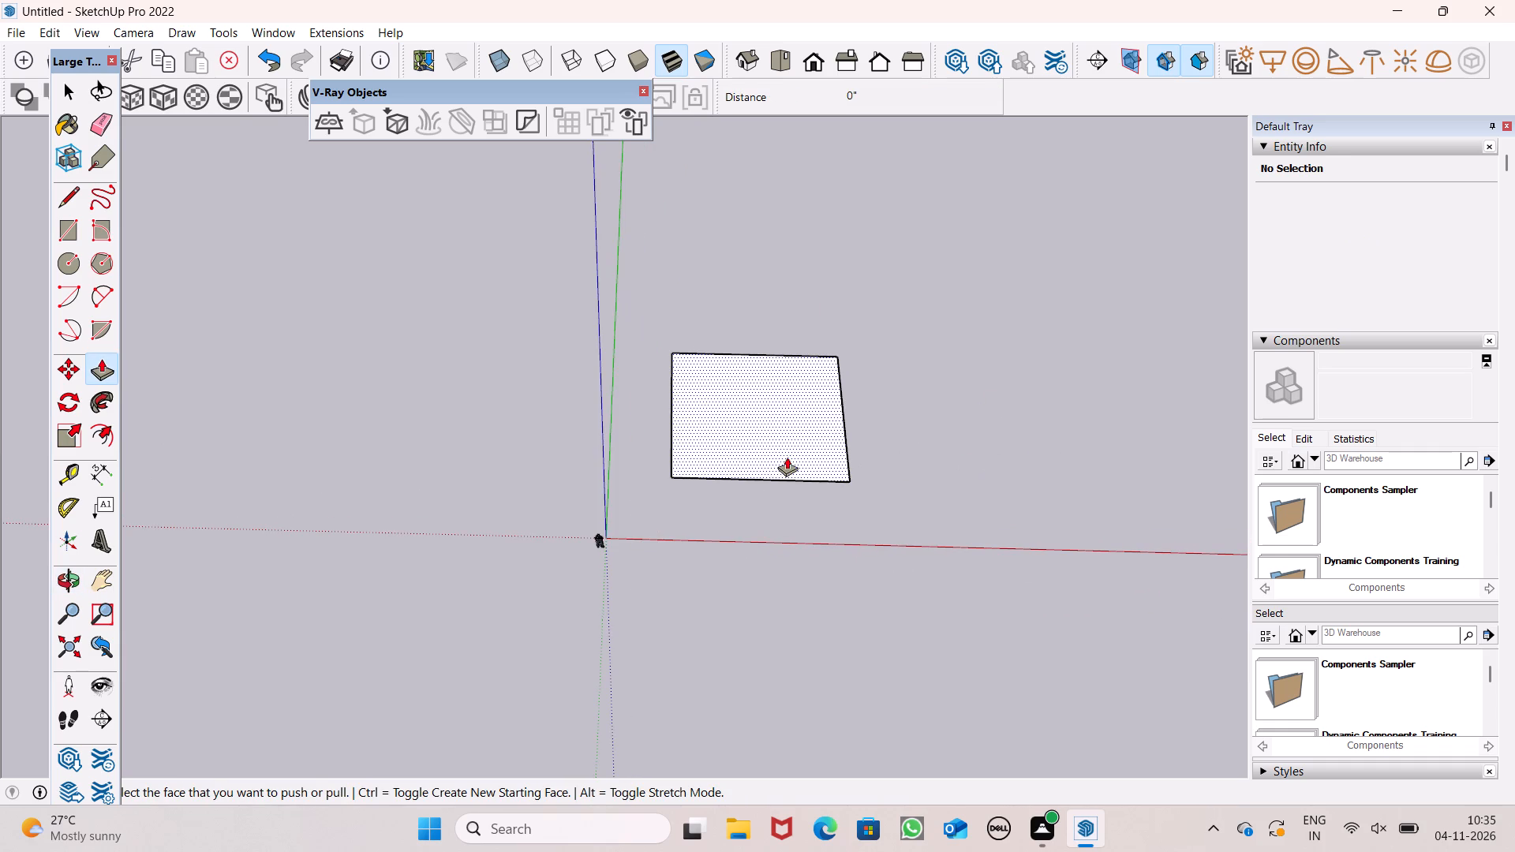
scroll(826, 476, "down", 2)
scroll(734, 439, "up", 1)
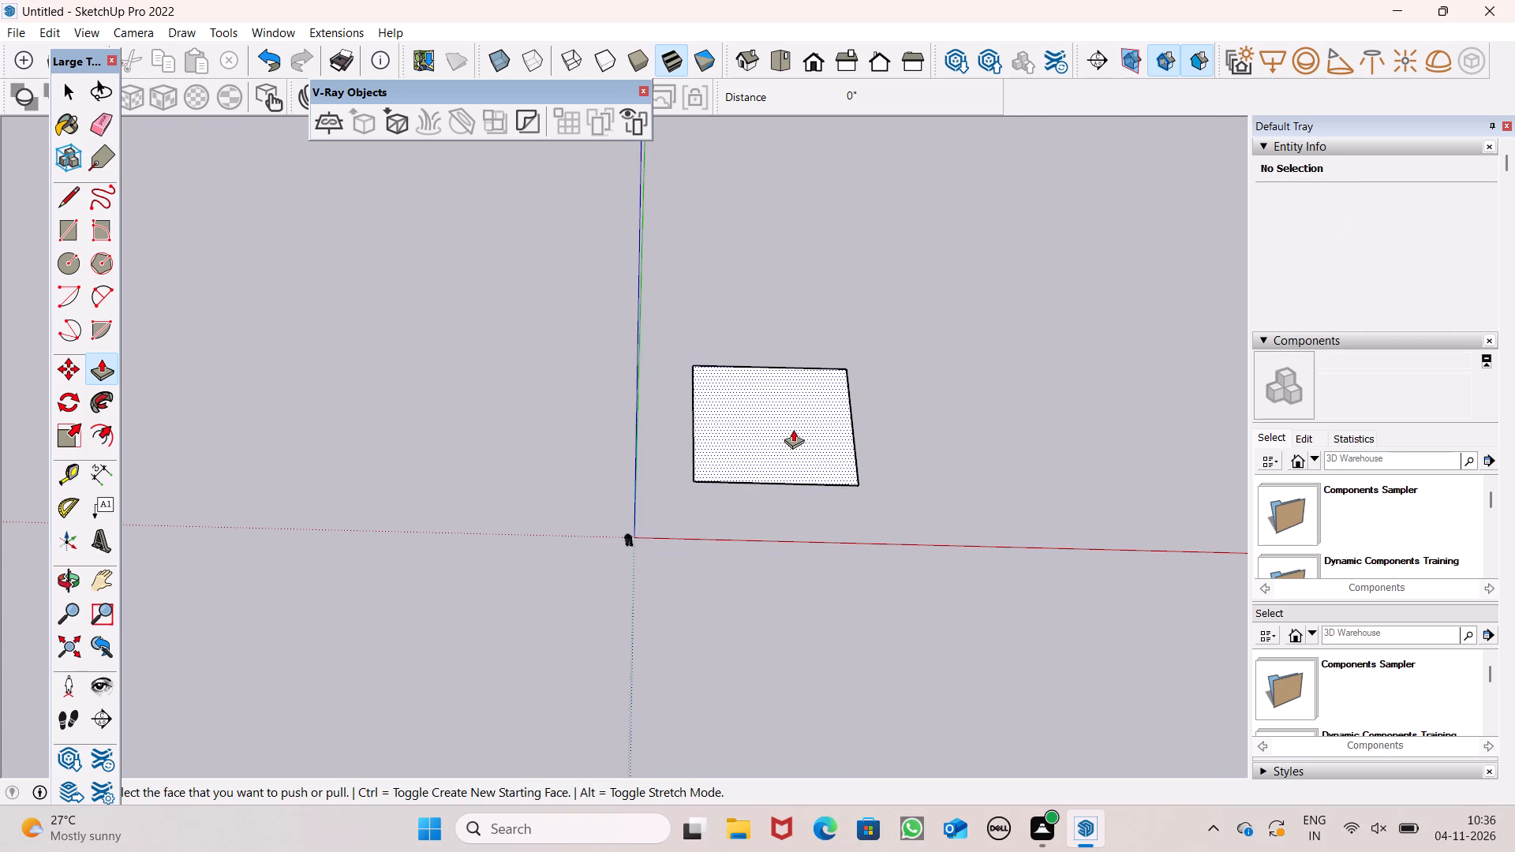
scroll(732, 426, "up", 5)
left_click_drag(737, 488, 715, 445)
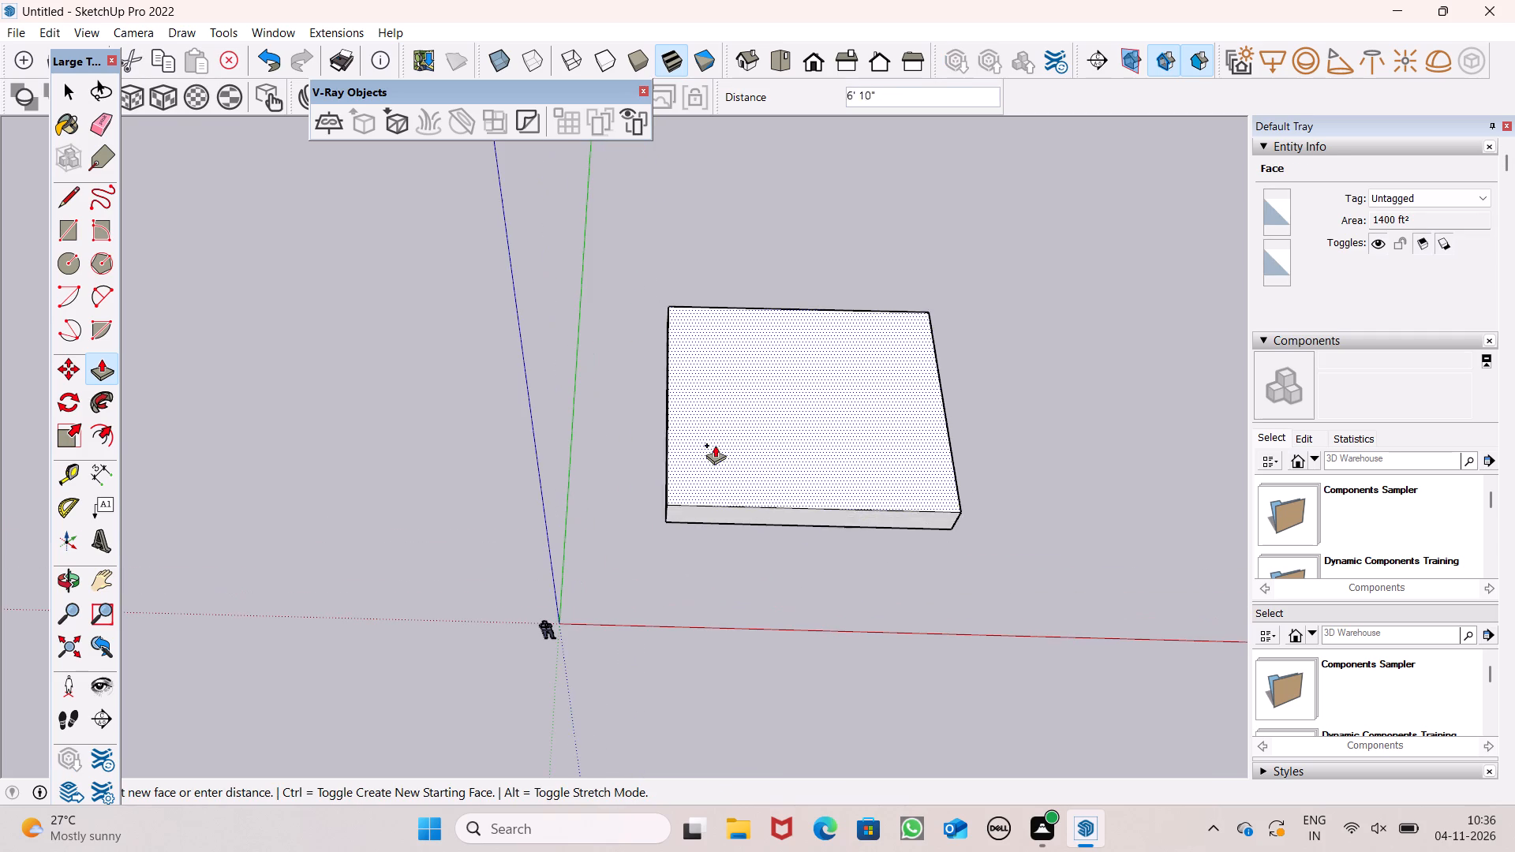
left_click_drag(715, 445, 716, 438)
type("9\"")
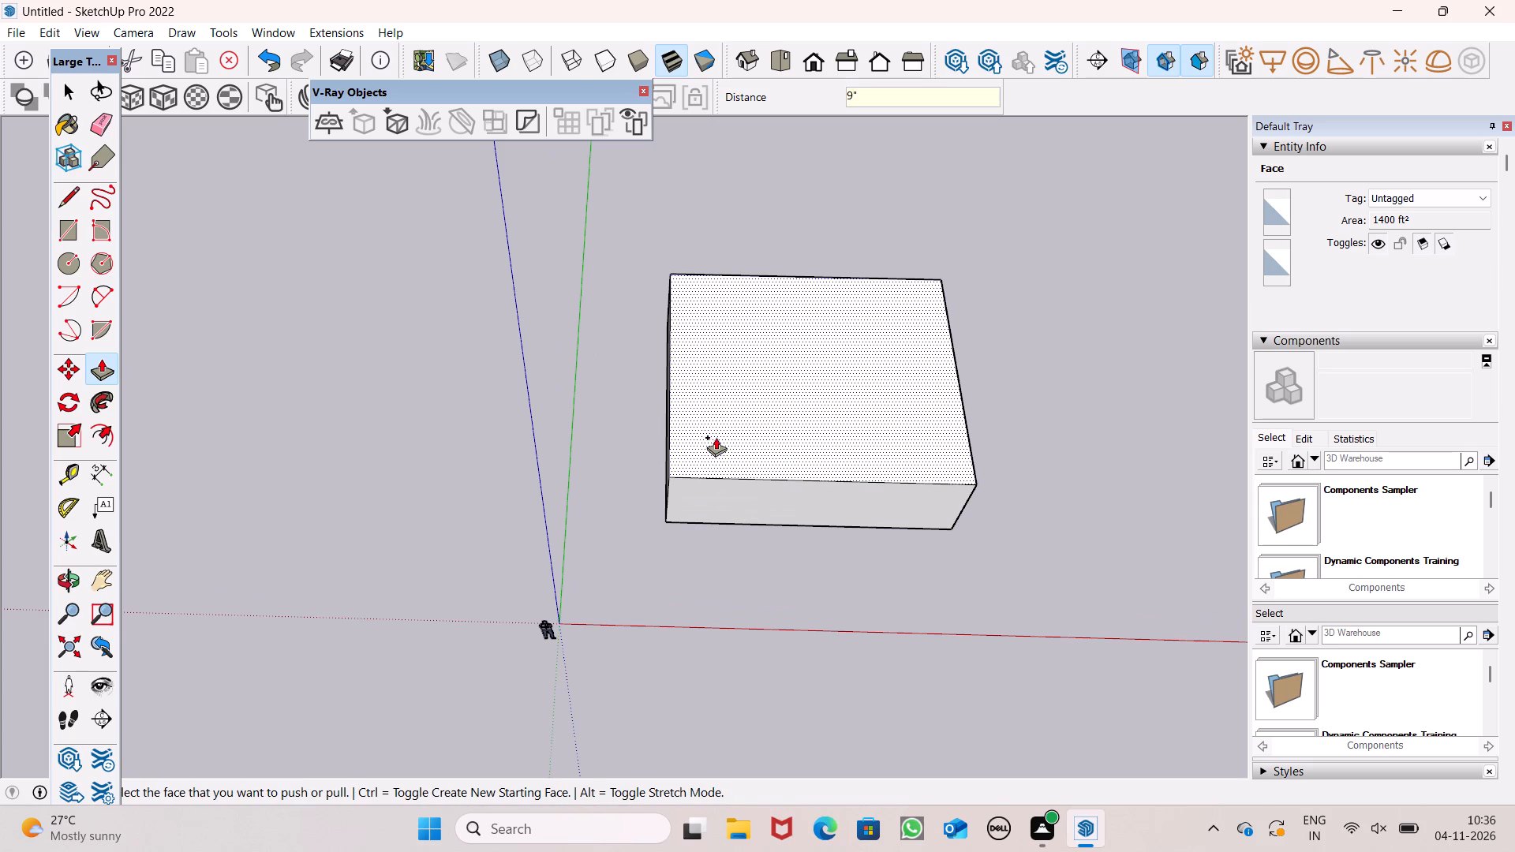
key("Return")
key("space")
Examine the slab's thickness from low and high angles, finishing in the top view.
scroll(724, 438, "down", 2)
middle_click_drag(832, 511, 827, 328)
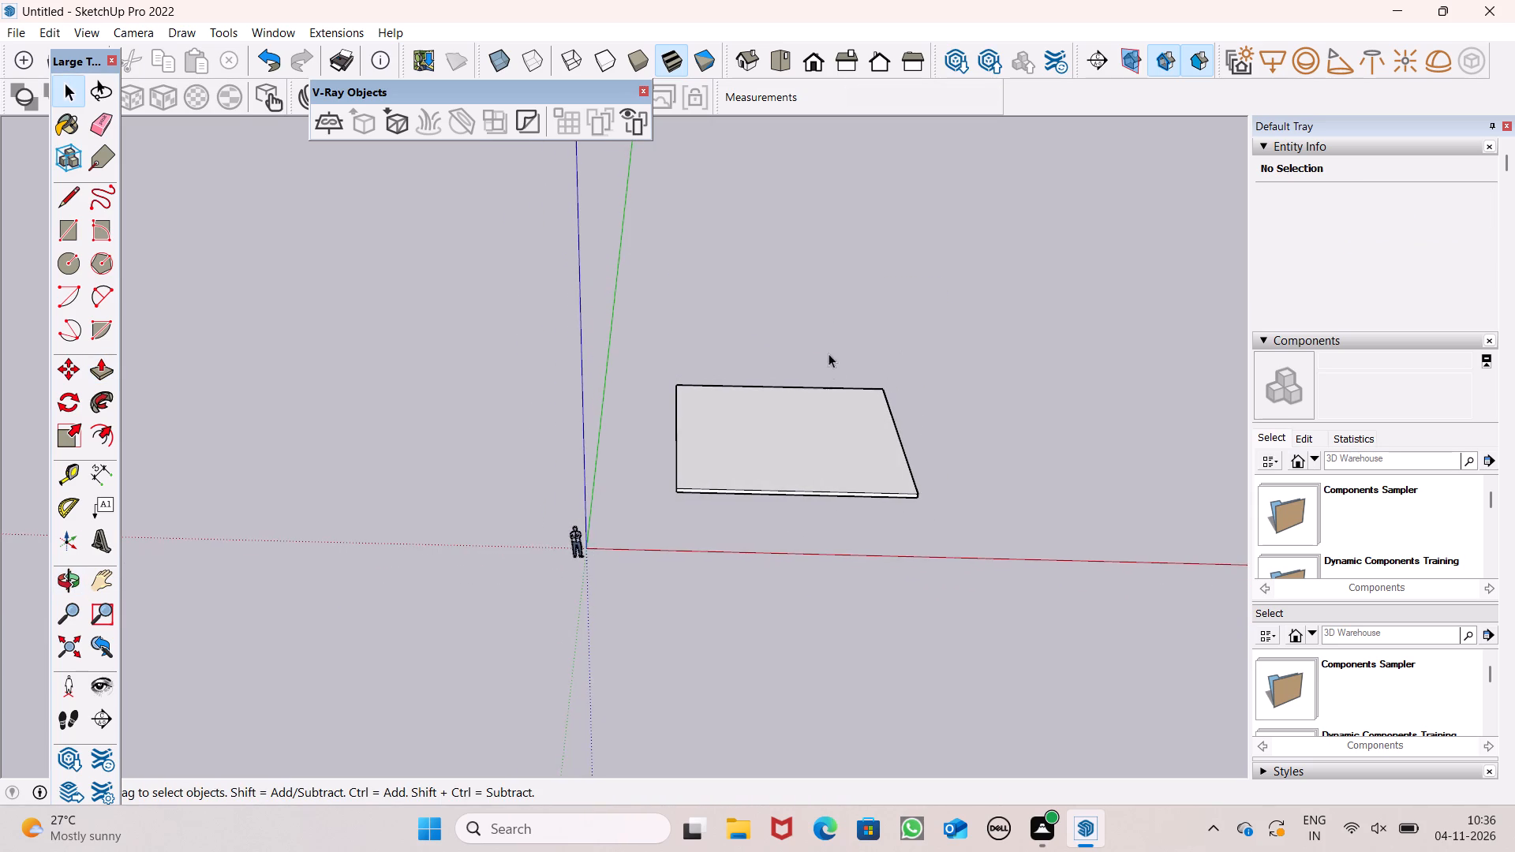
scroll(817, 385, "up", 1)
scroll(817, 383, "down", 3)
middle_click_drag(828, 388, 806, 566)
scroll(806, 566, "up", 1)
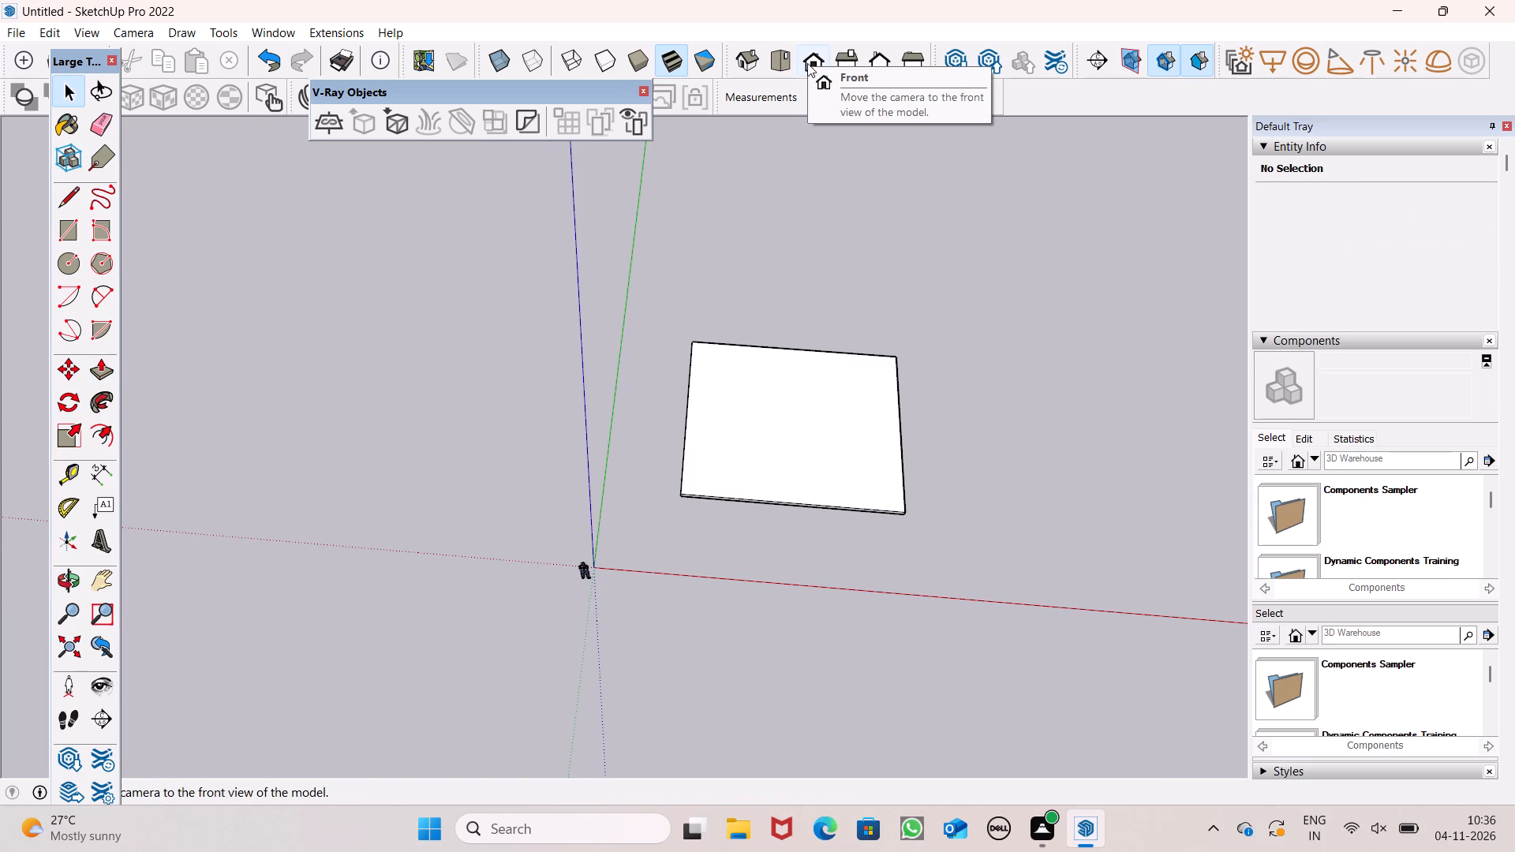
left_click(770, 57)
scroll(887, 422, "down", 2)
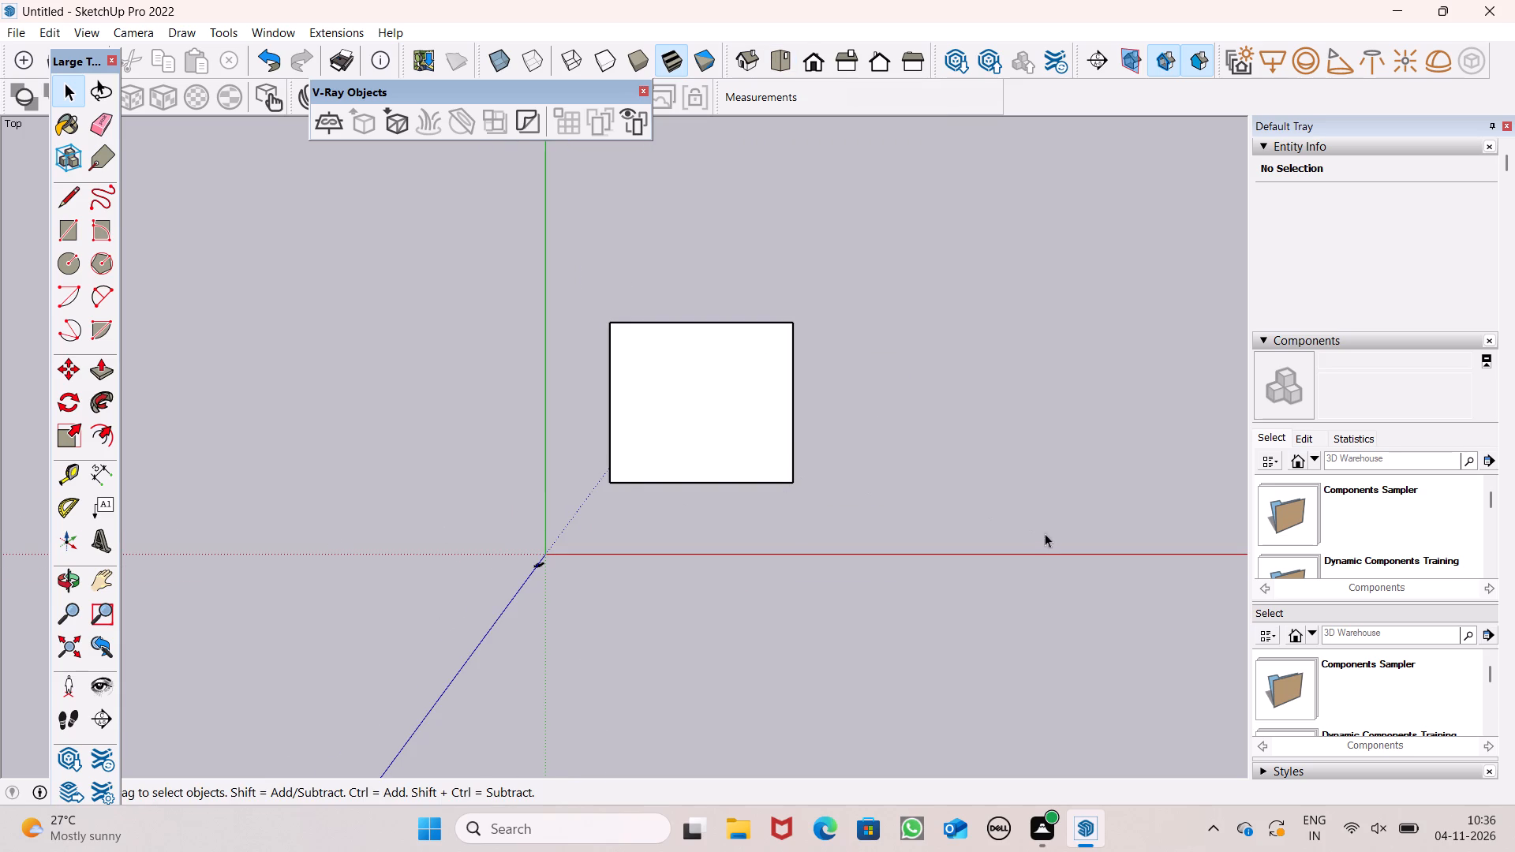
scroll(793, 266, "down", 1)
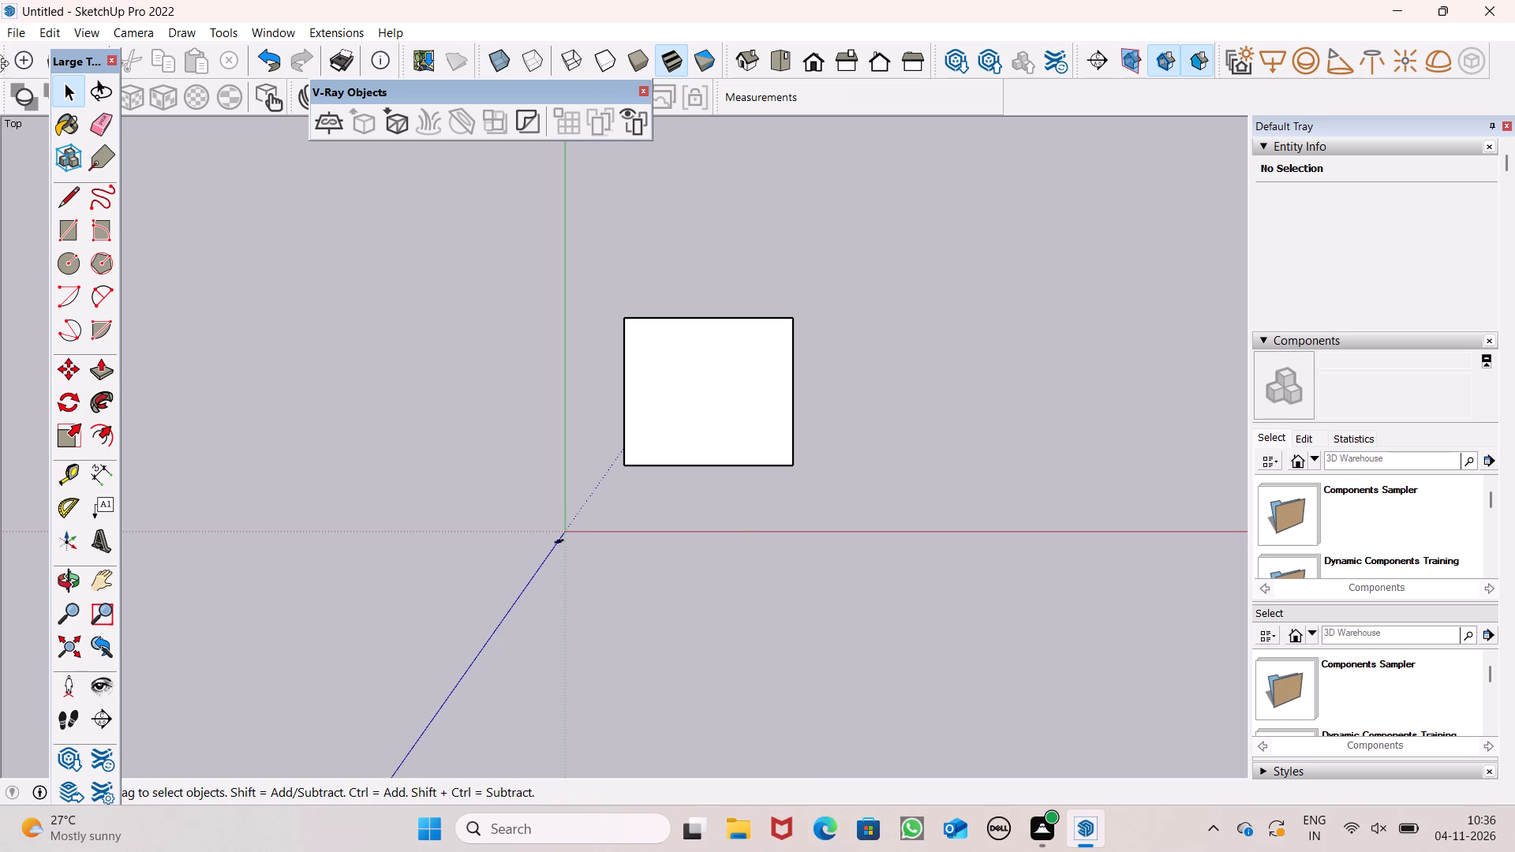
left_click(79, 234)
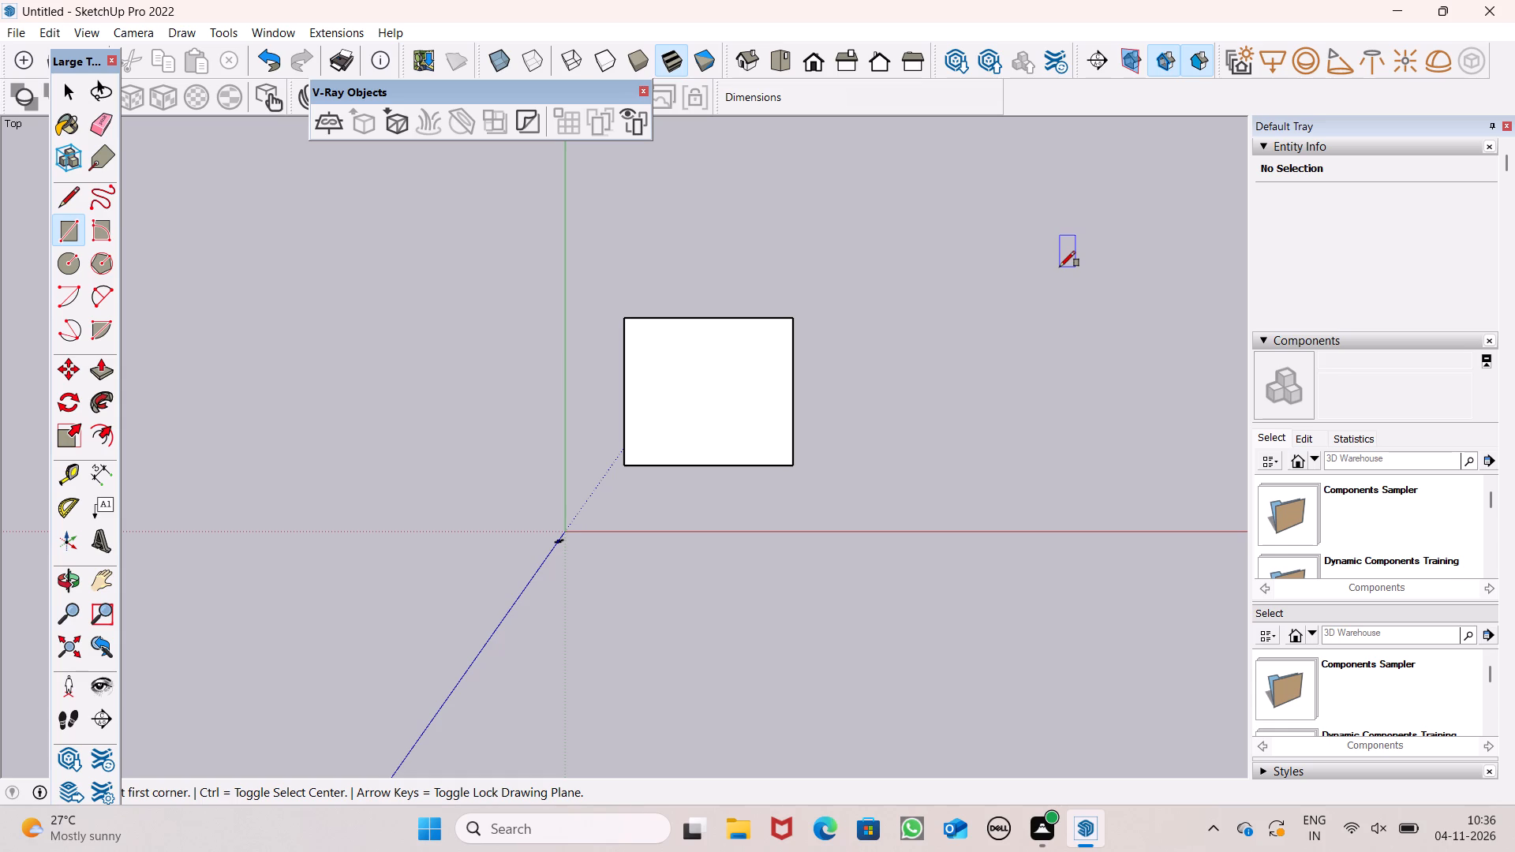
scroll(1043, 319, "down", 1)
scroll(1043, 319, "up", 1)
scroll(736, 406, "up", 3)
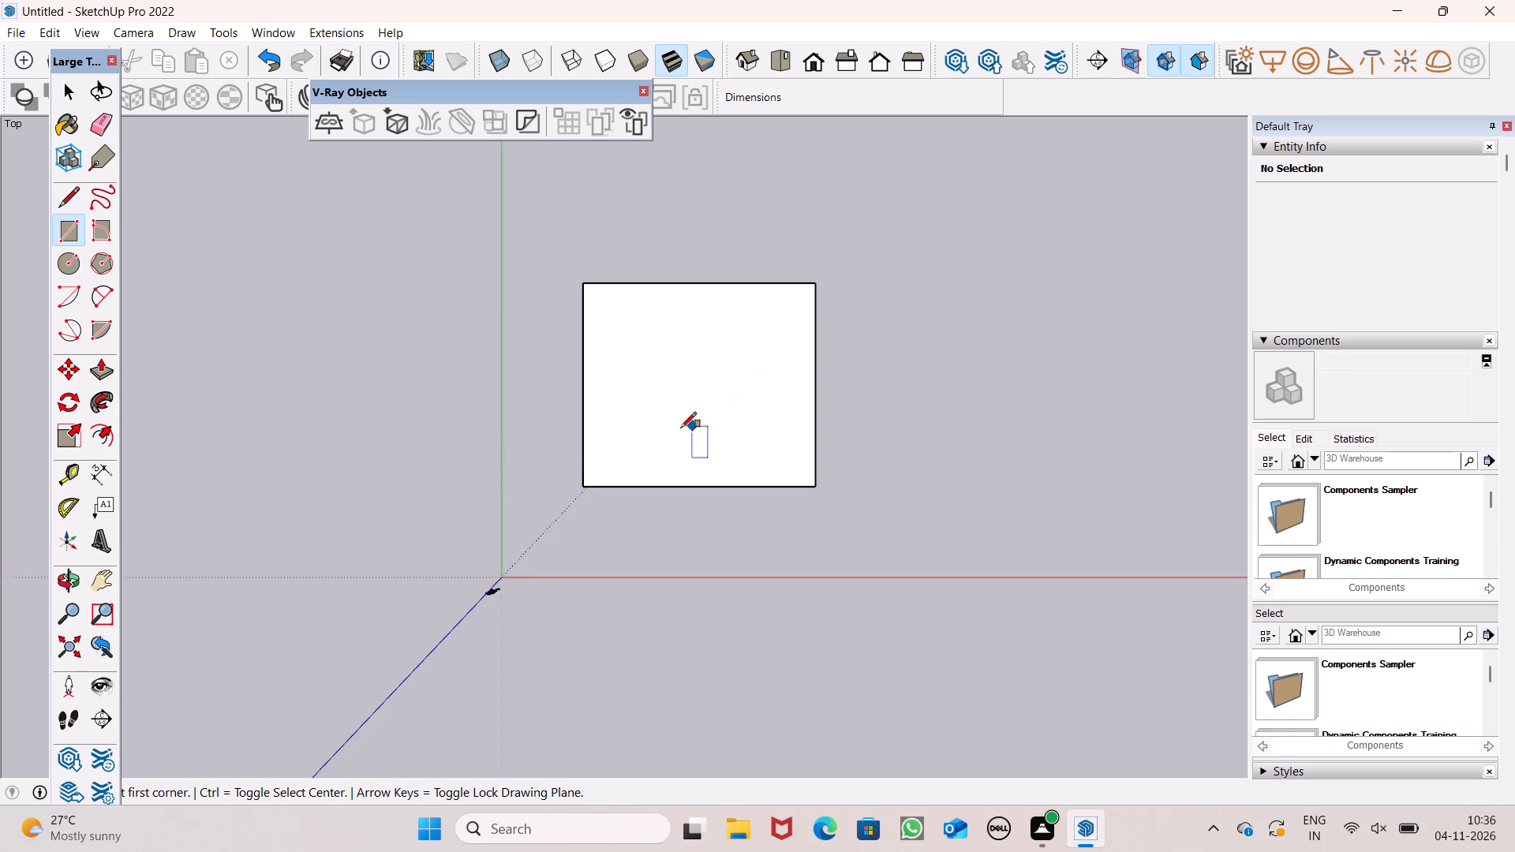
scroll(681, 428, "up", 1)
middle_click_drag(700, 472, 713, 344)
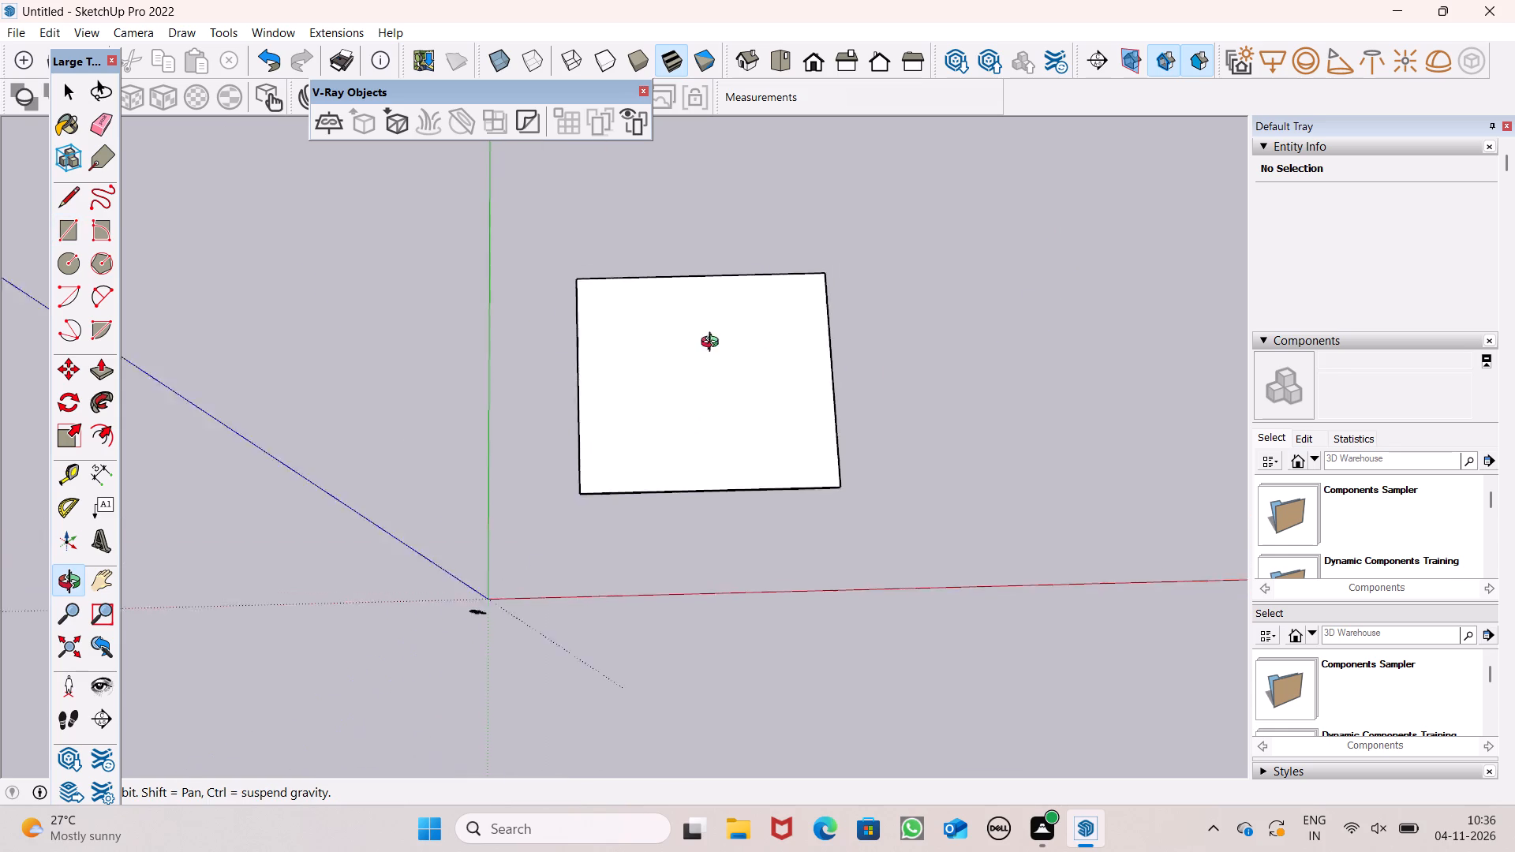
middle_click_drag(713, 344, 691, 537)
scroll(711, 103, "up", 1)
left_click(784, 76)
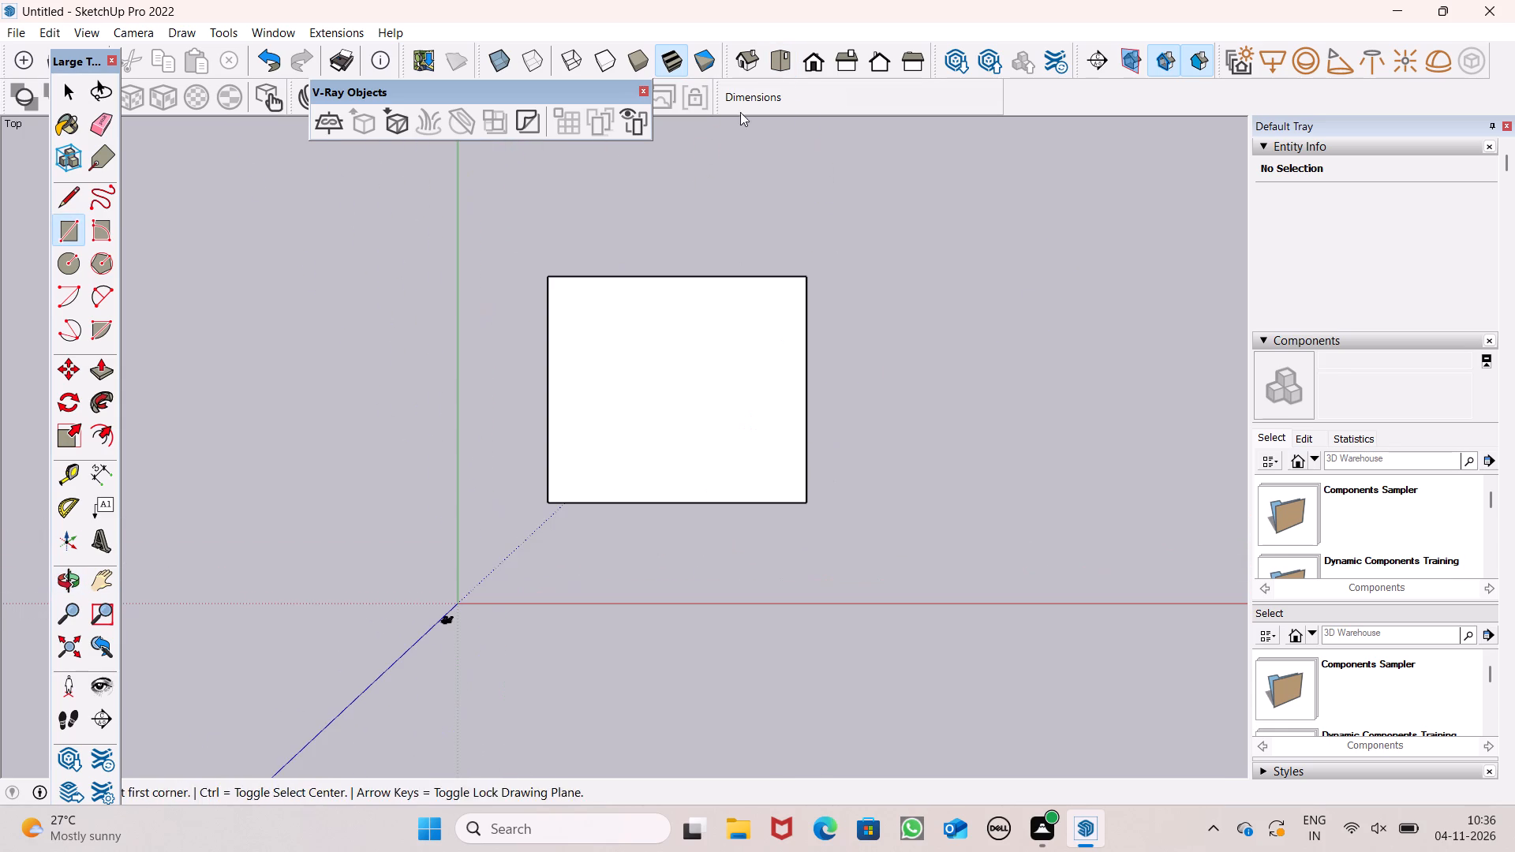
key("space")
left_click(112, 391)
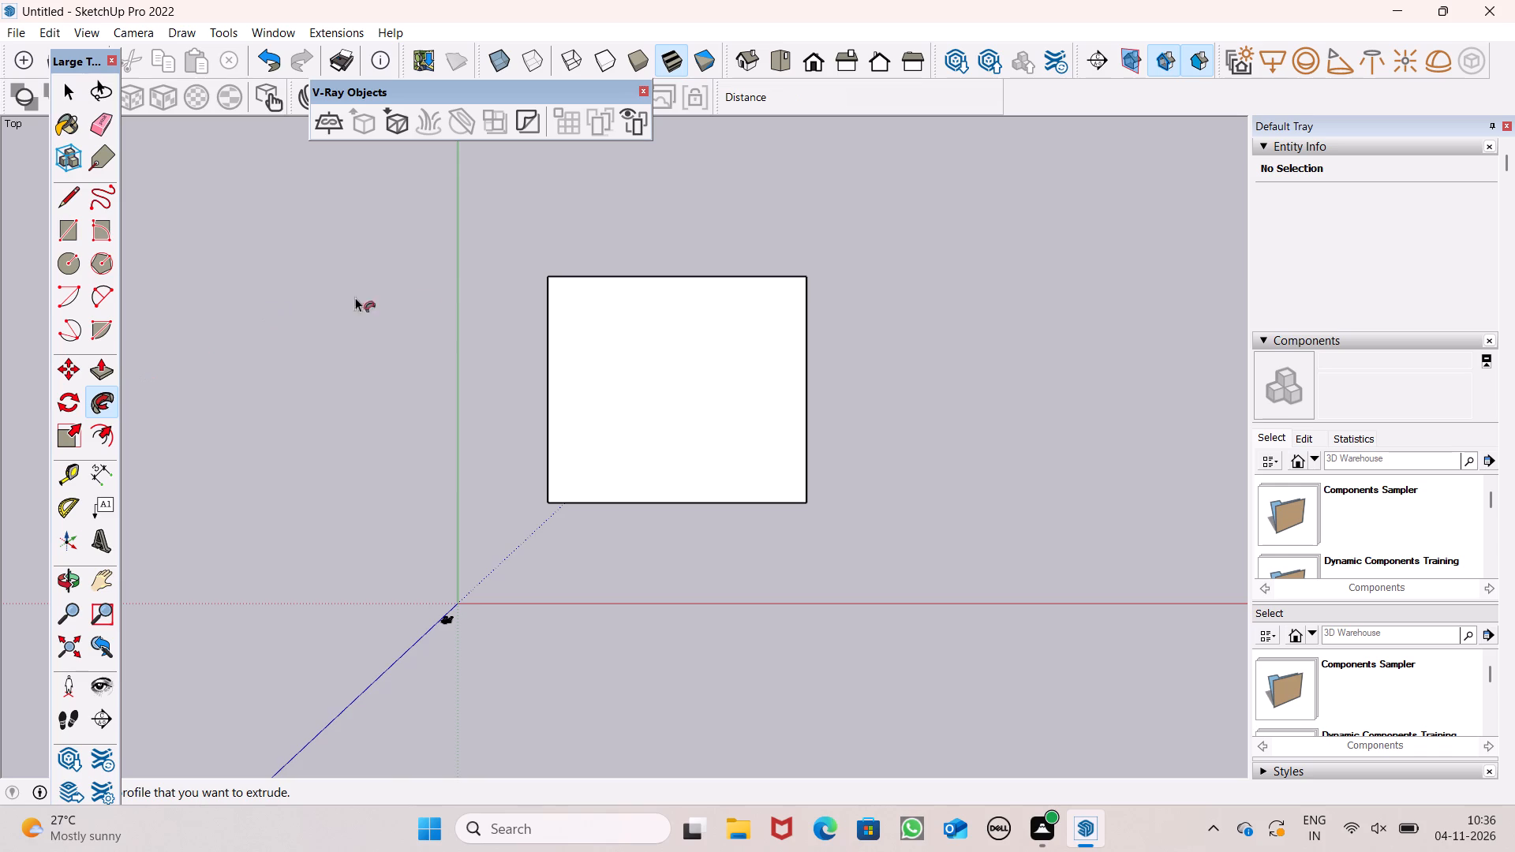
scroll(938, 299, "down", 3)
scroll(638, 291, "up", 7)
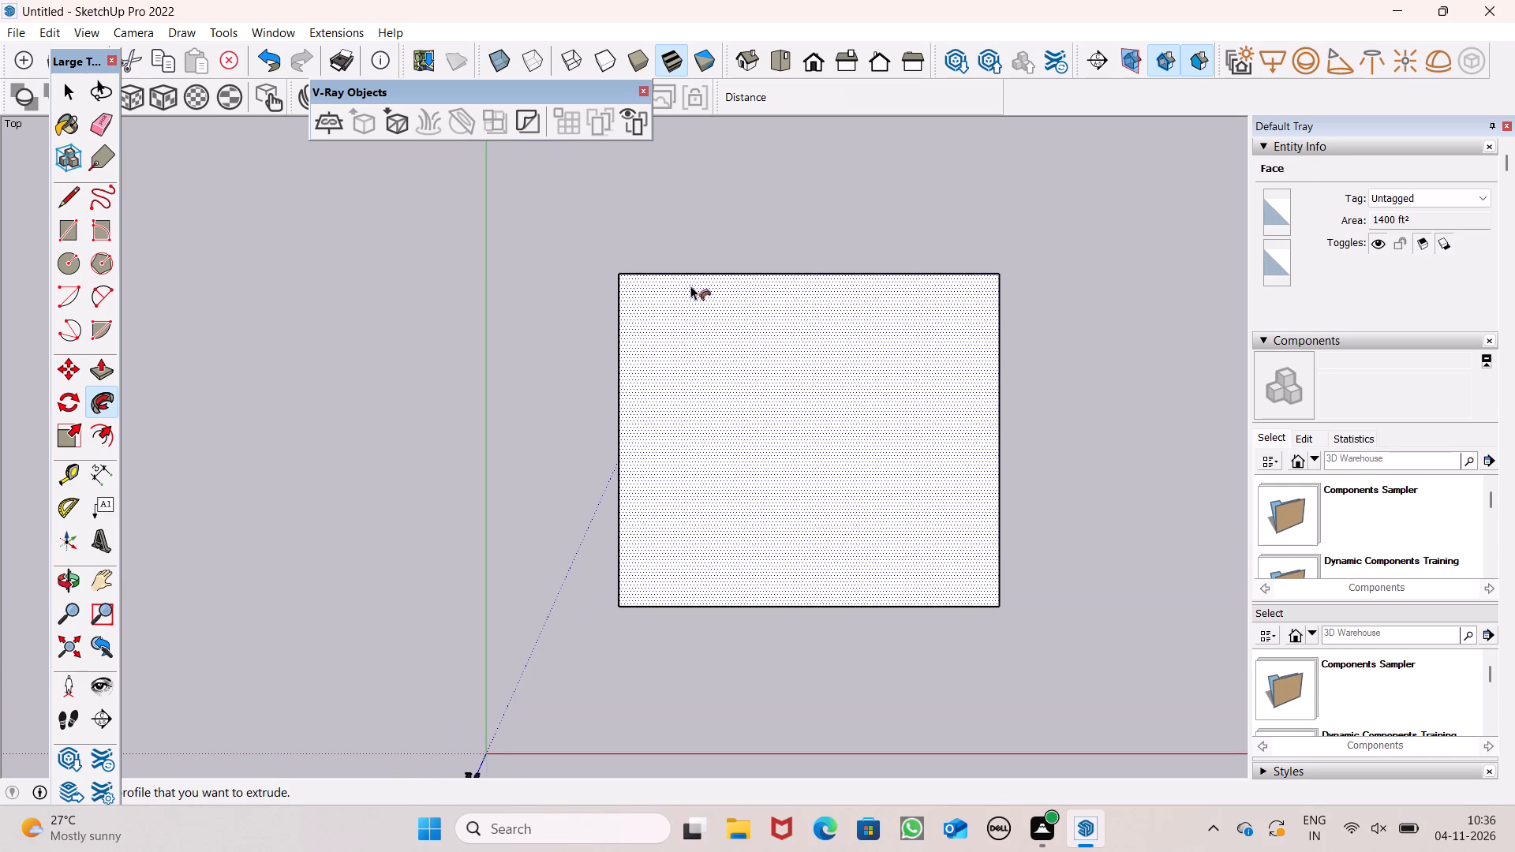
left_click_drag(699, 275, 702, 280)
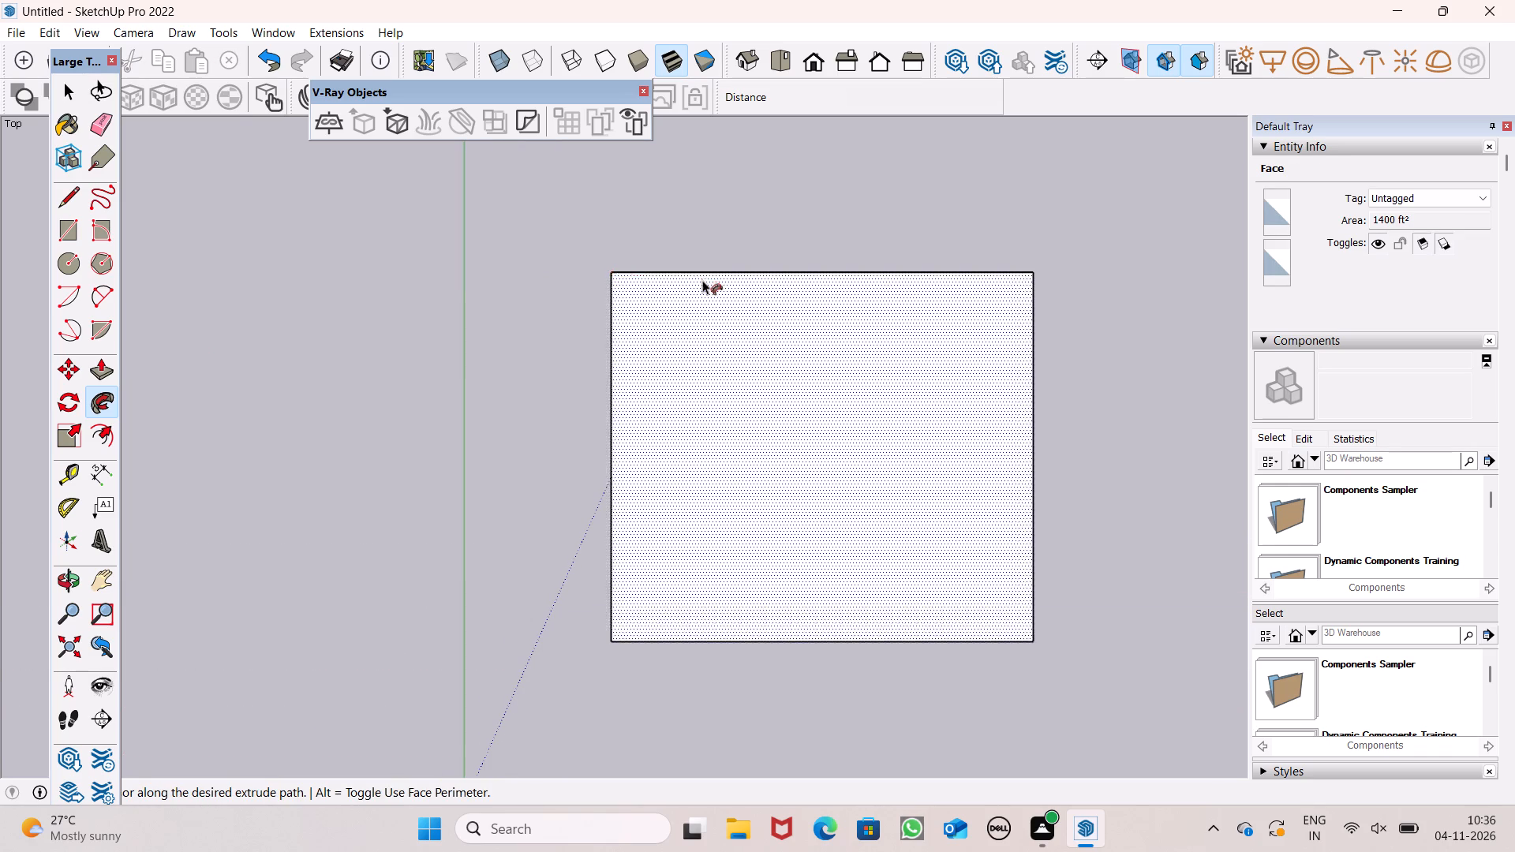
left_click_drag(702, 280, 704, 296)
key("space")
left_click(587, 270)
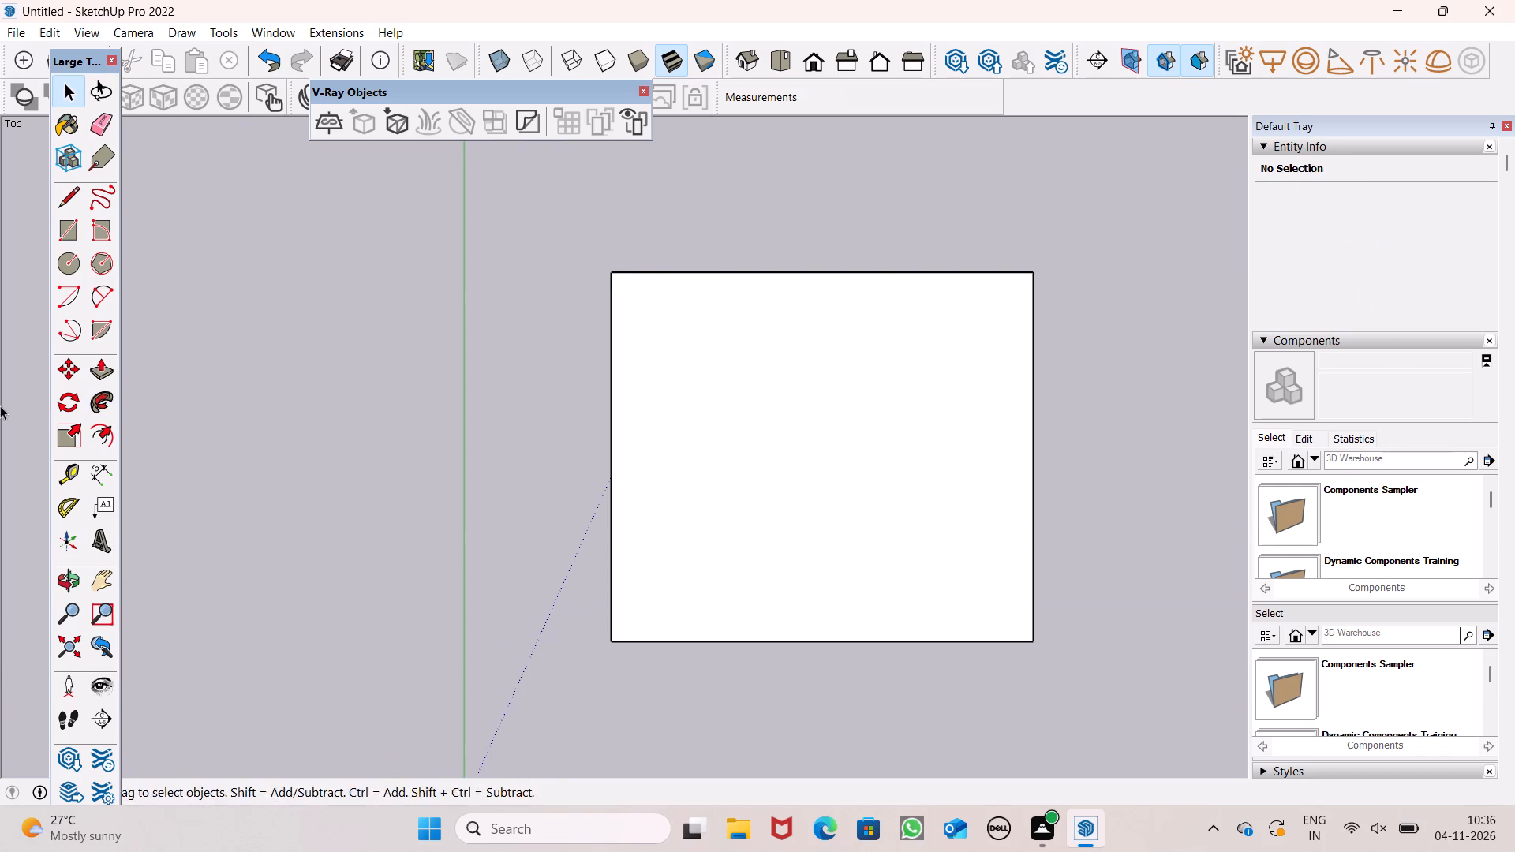
Offset the outline of the slab's top face inward by 9".
left_click(95, 435)
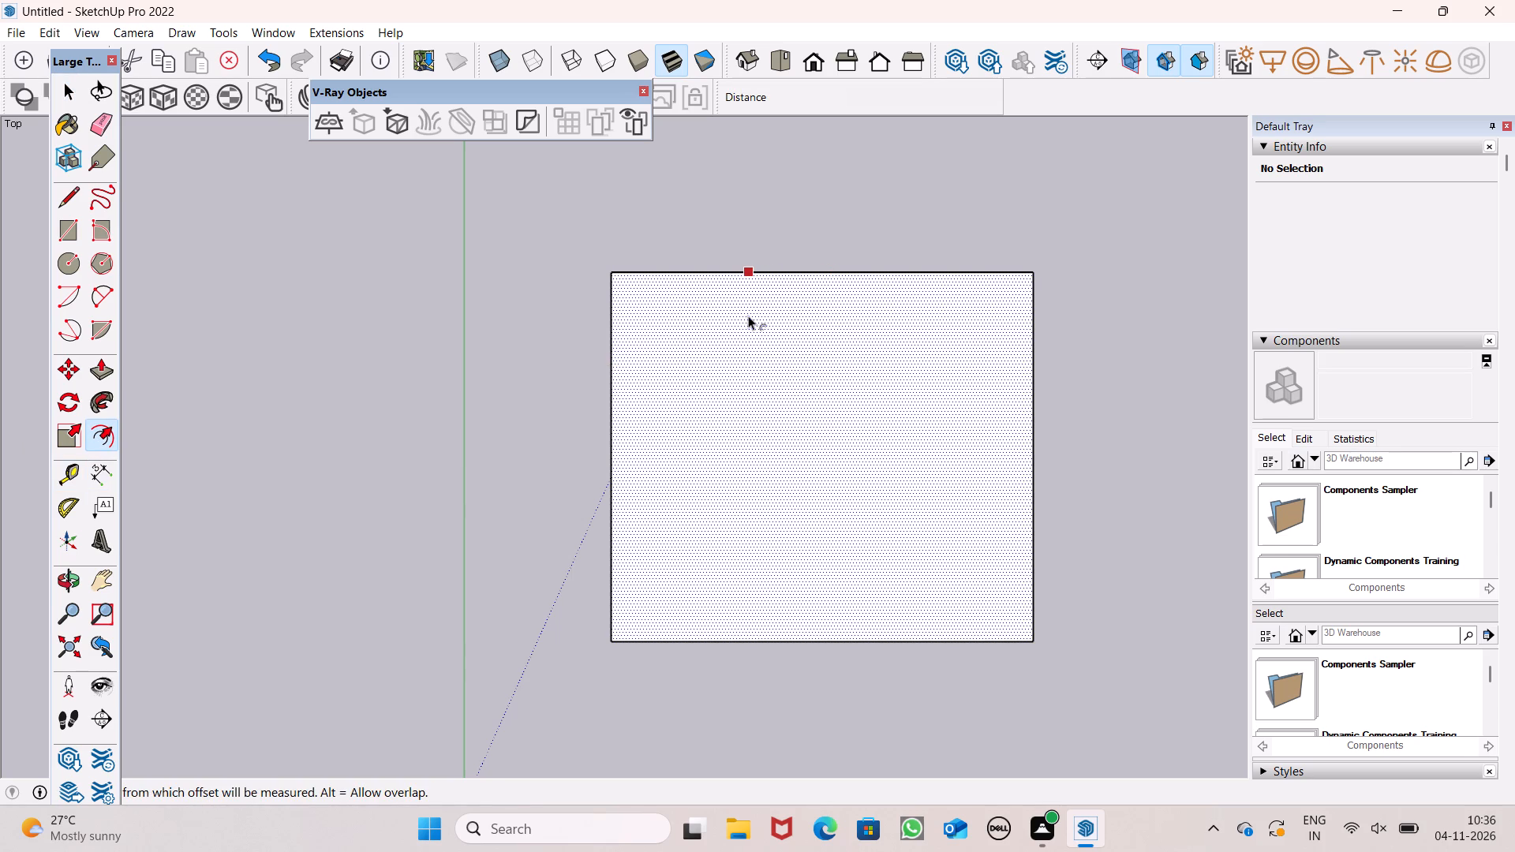
left_click_drag(748, 316, 746, 342)
type("9\"")
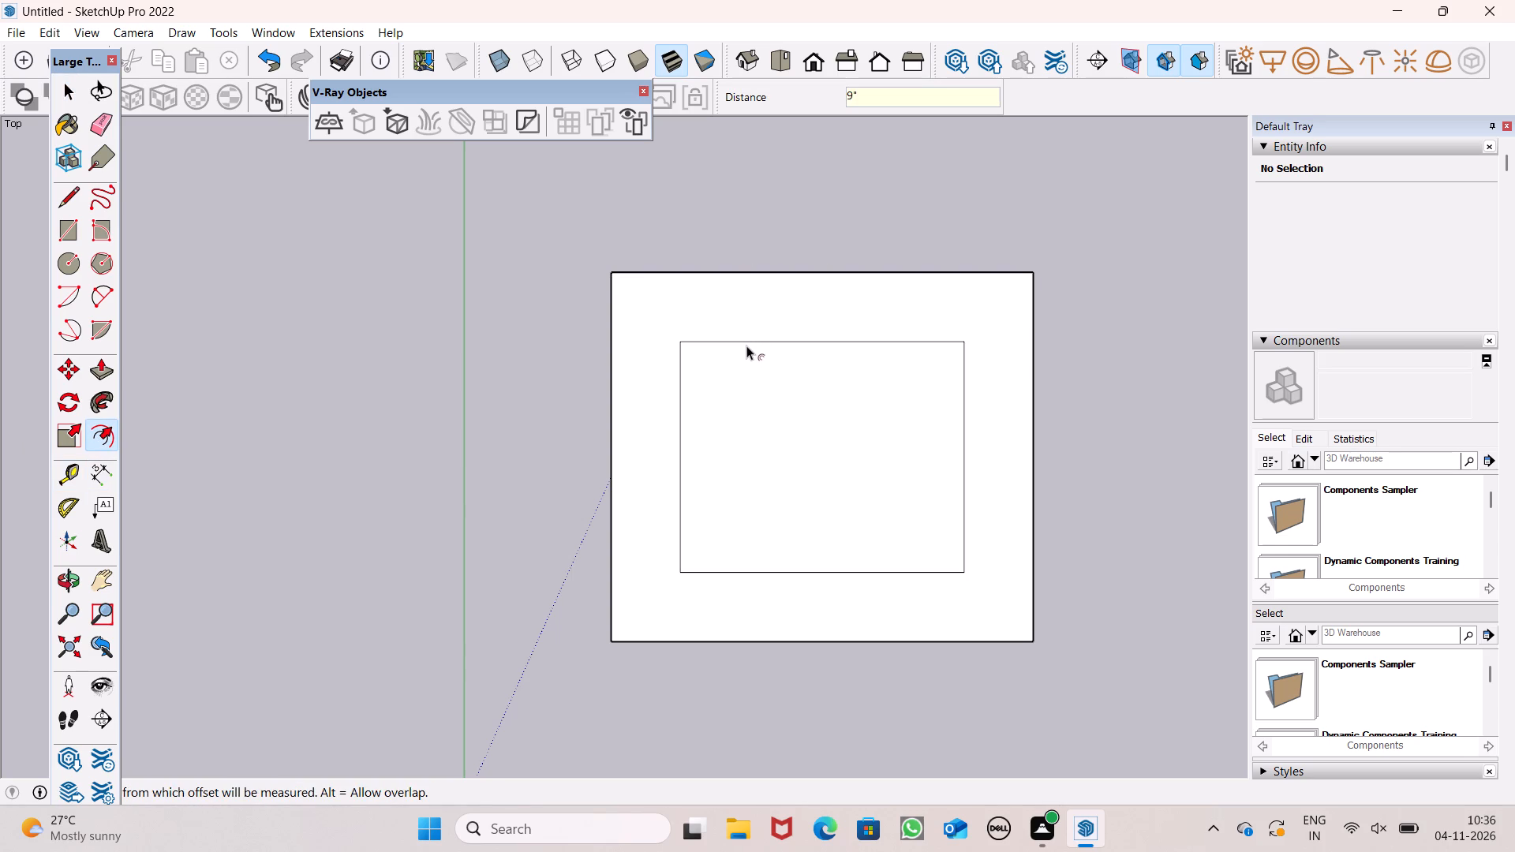
key("Return")
key("space")
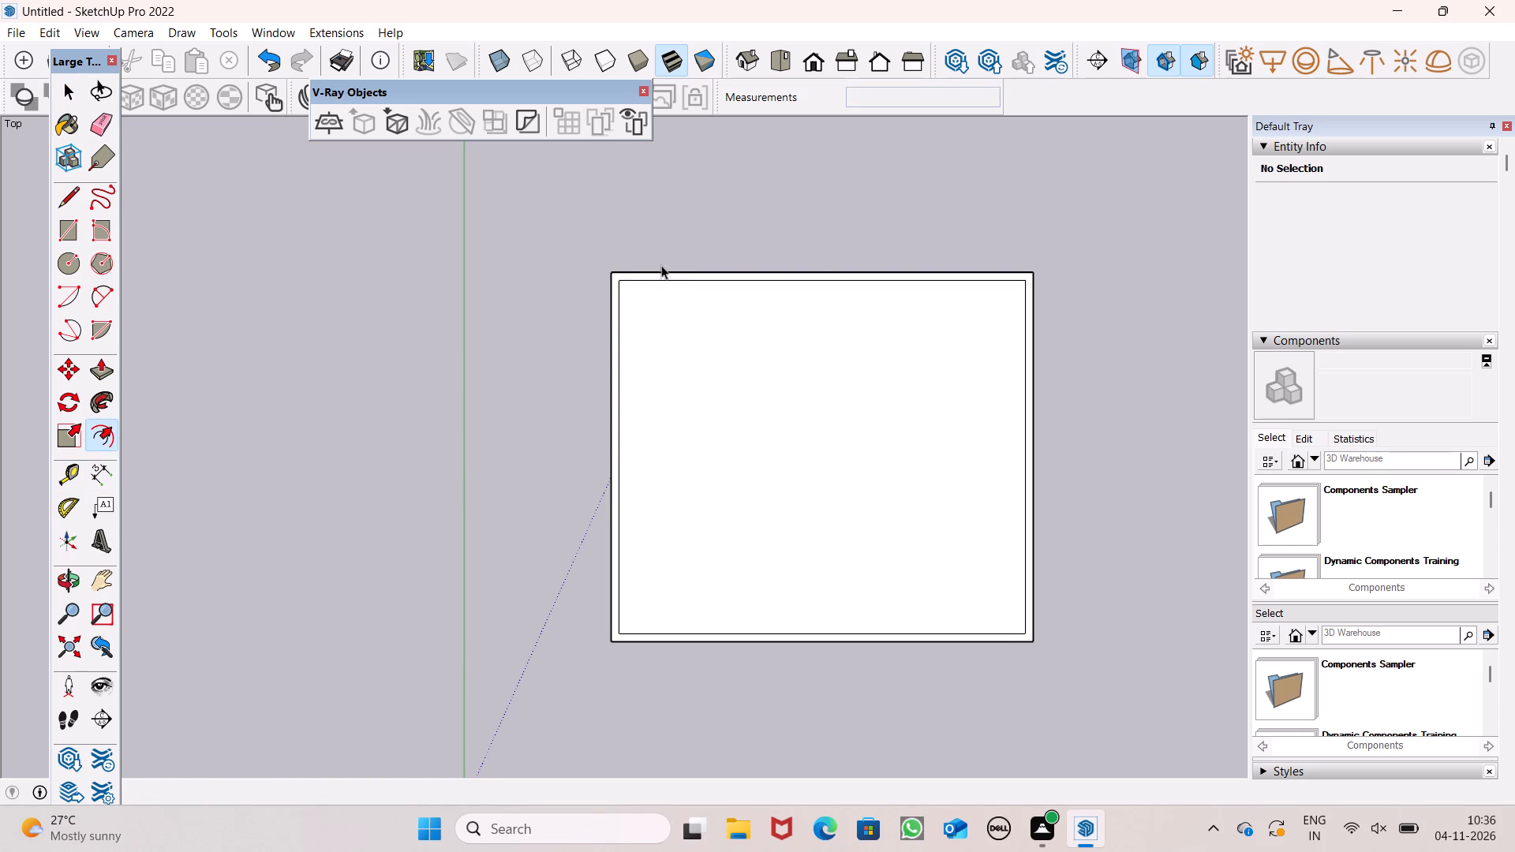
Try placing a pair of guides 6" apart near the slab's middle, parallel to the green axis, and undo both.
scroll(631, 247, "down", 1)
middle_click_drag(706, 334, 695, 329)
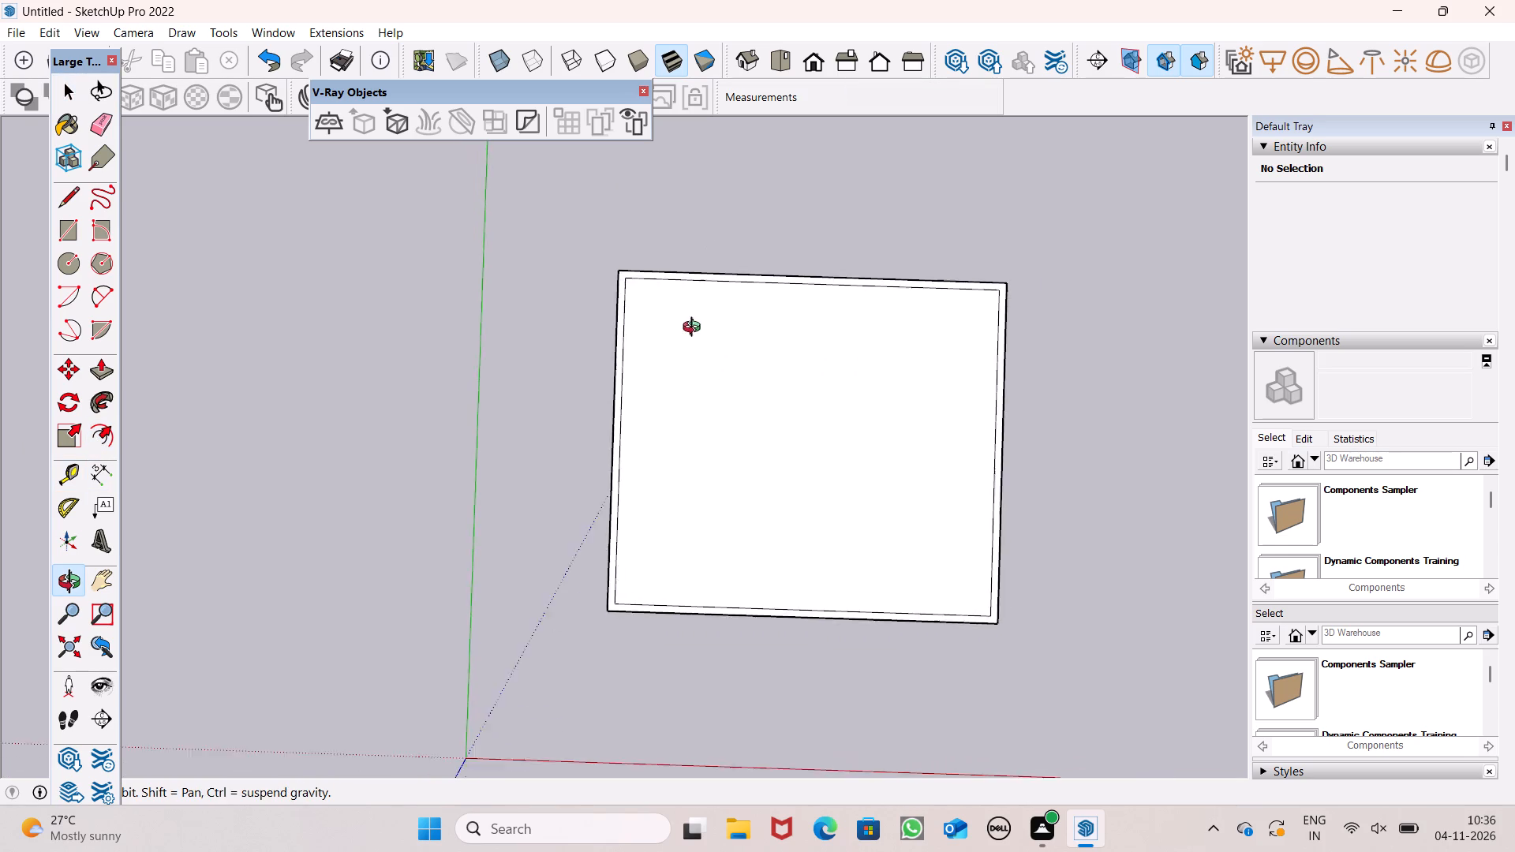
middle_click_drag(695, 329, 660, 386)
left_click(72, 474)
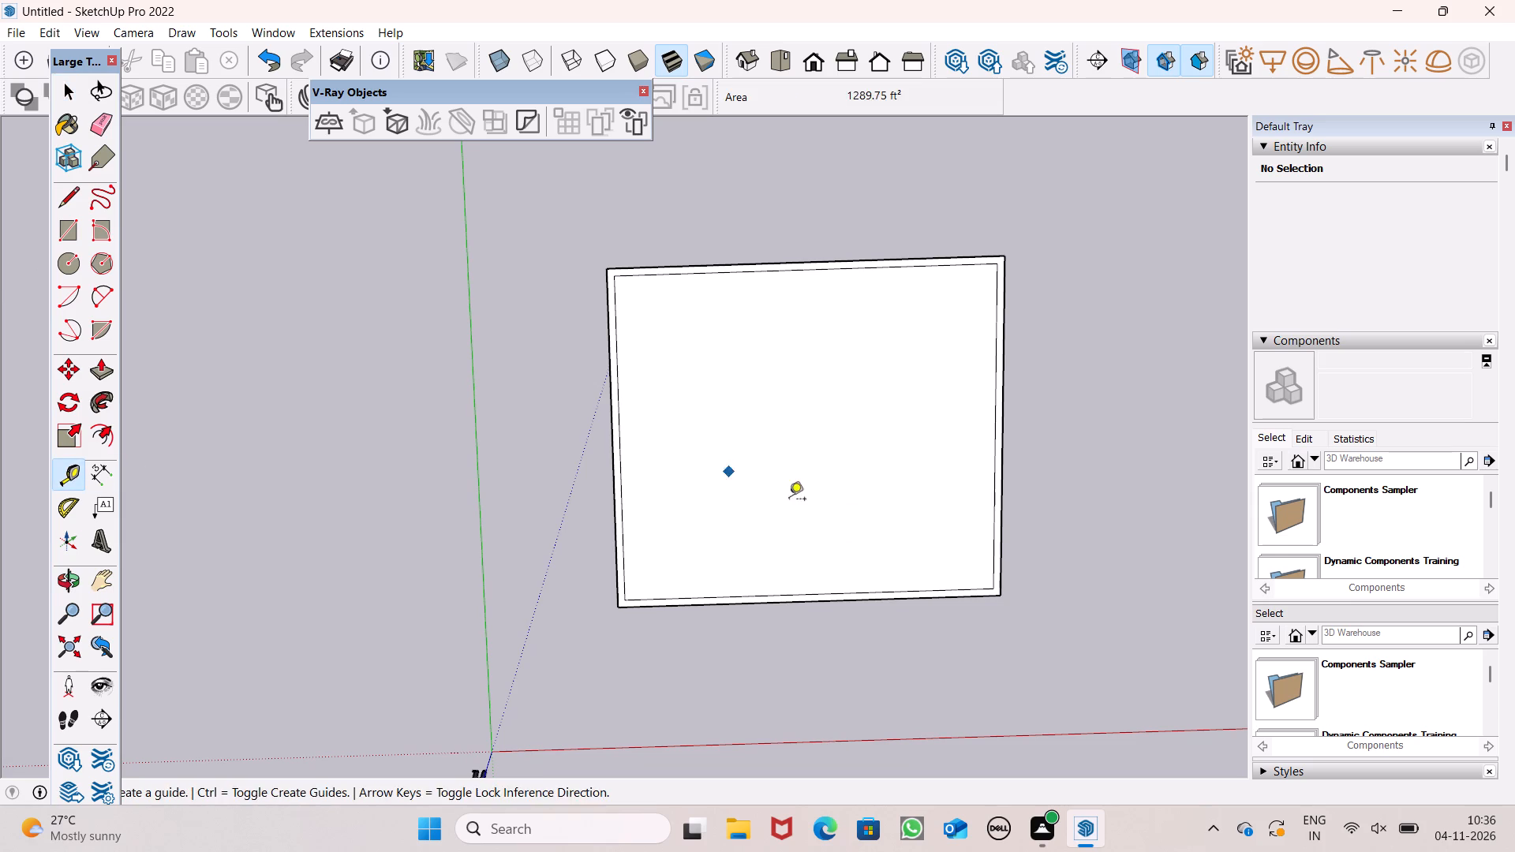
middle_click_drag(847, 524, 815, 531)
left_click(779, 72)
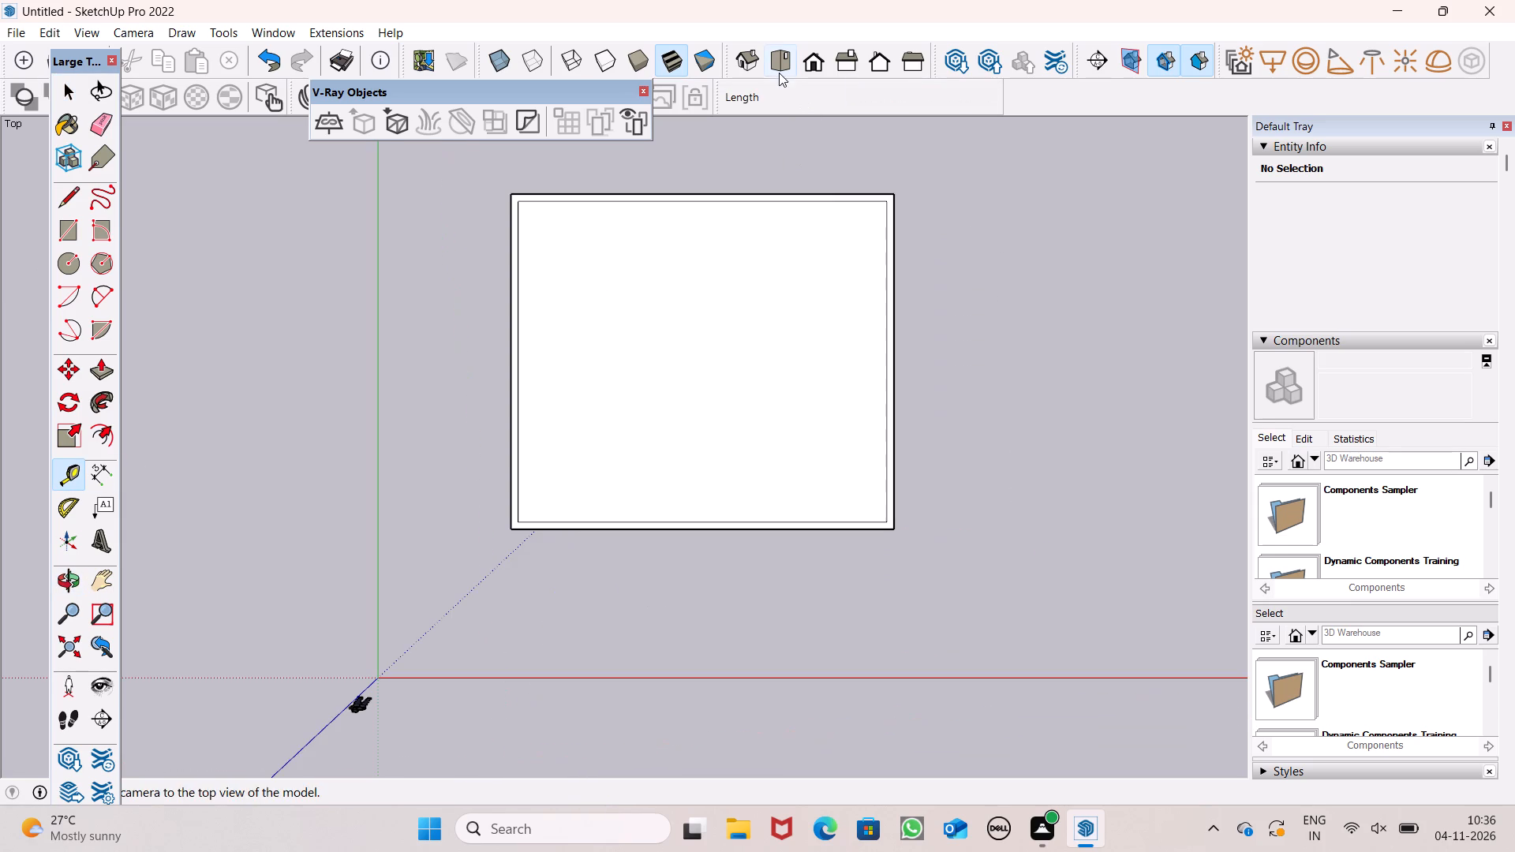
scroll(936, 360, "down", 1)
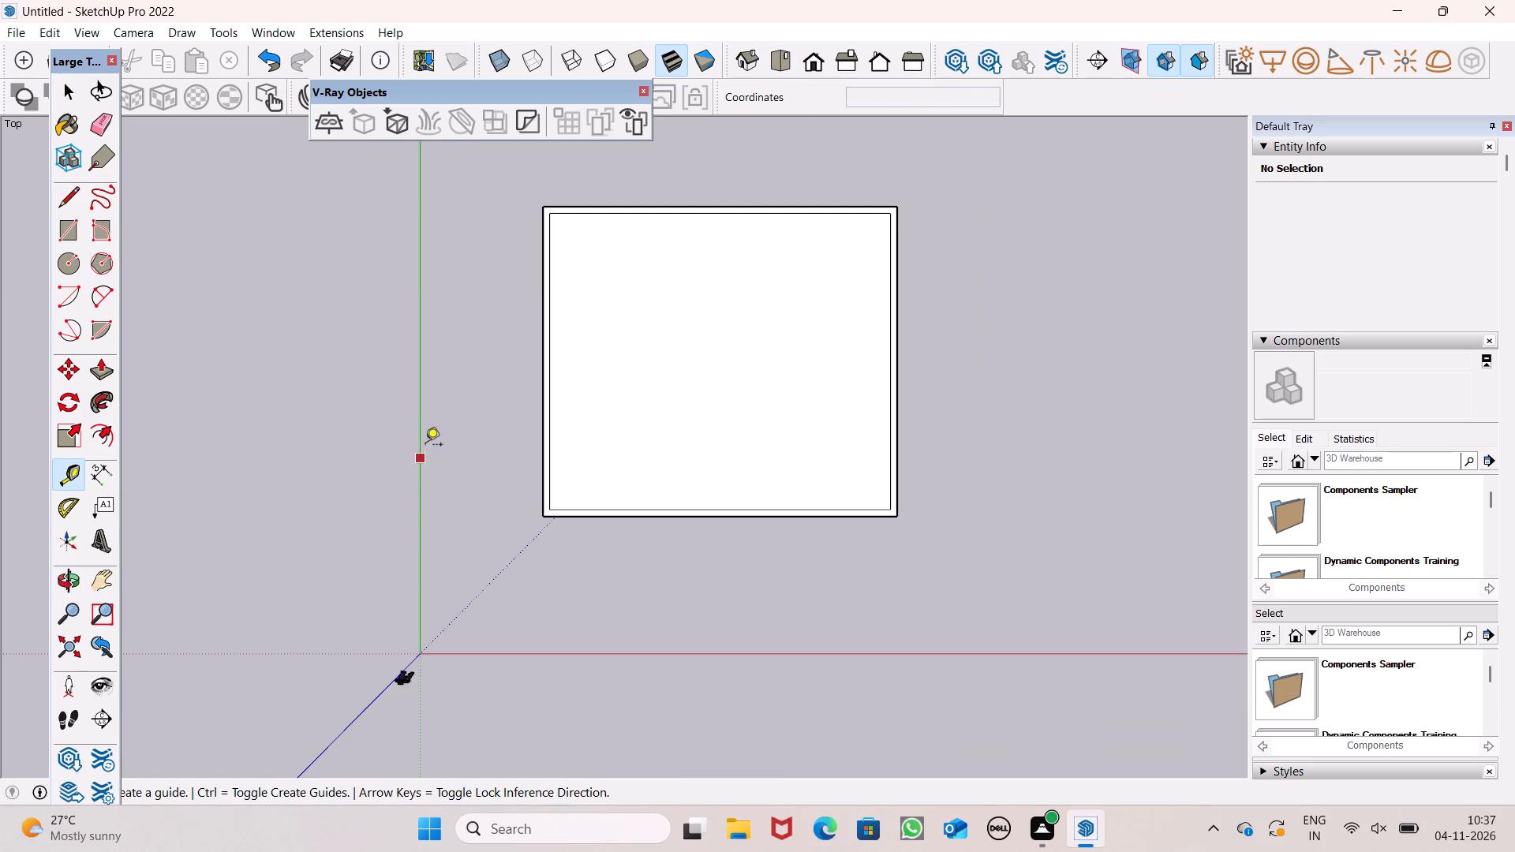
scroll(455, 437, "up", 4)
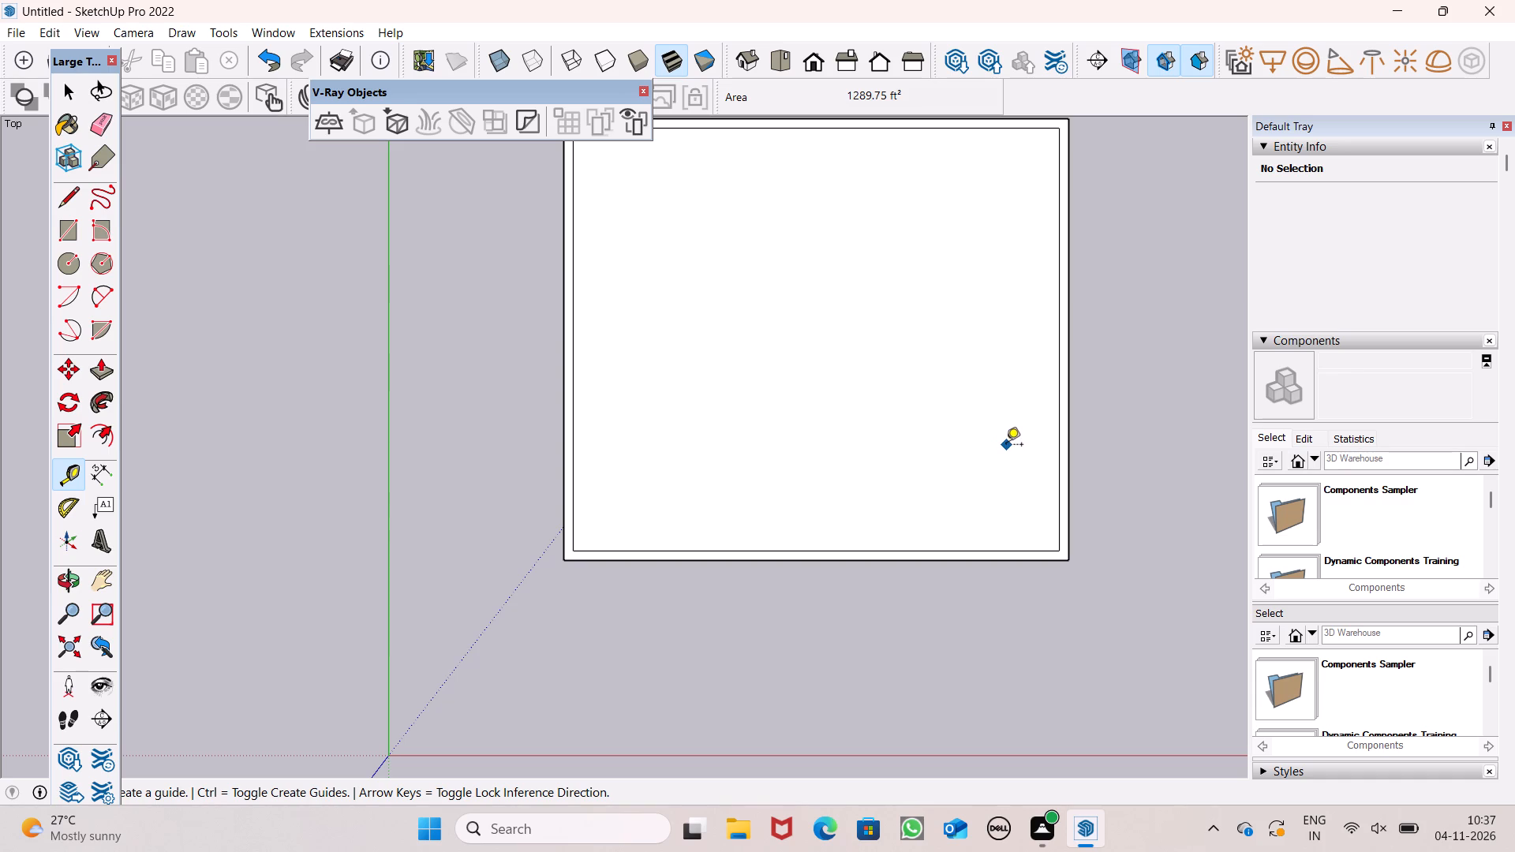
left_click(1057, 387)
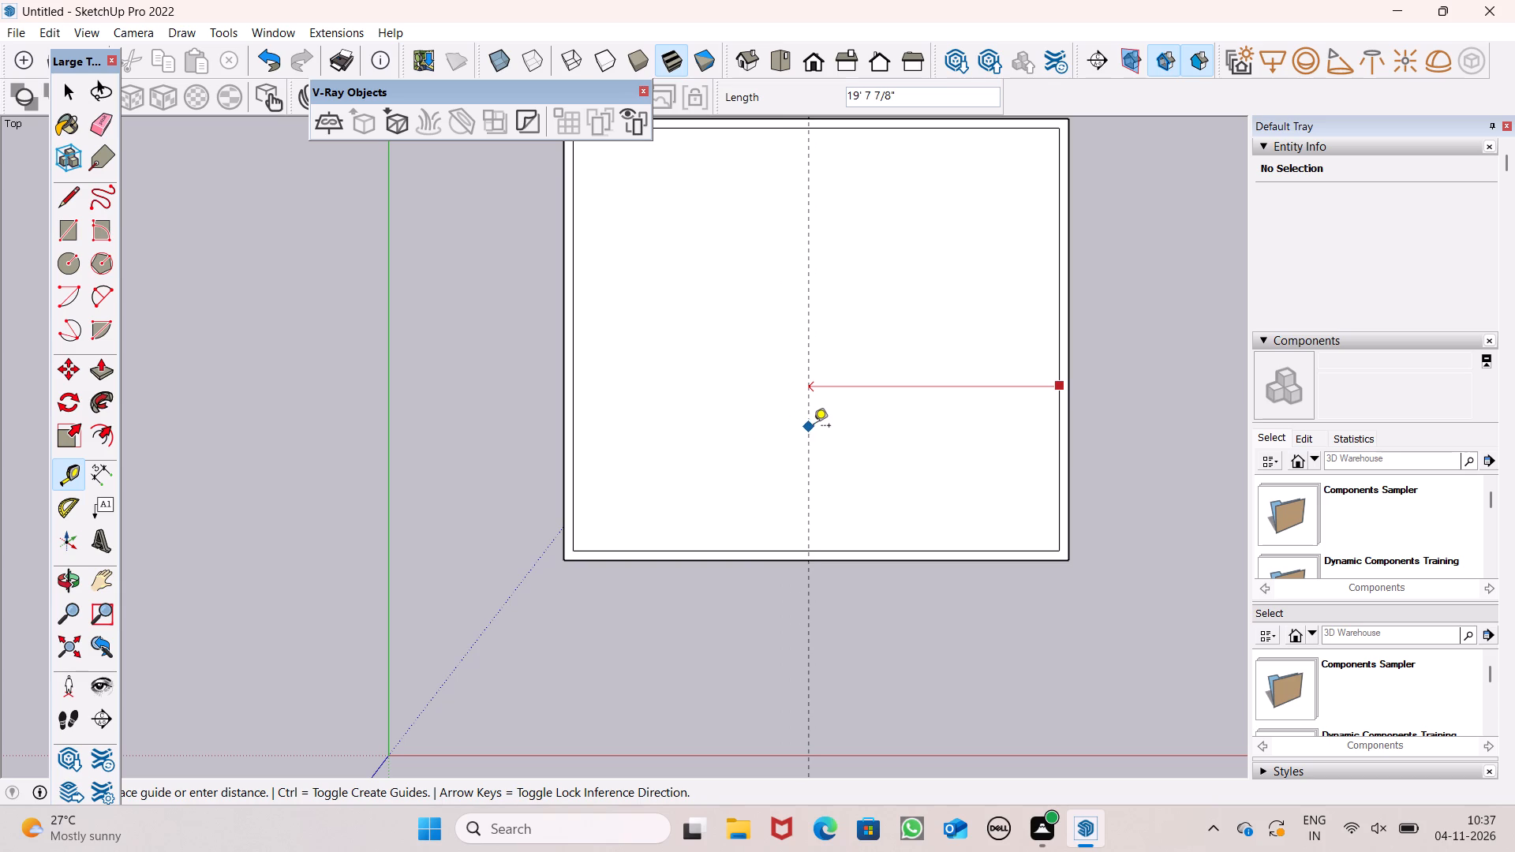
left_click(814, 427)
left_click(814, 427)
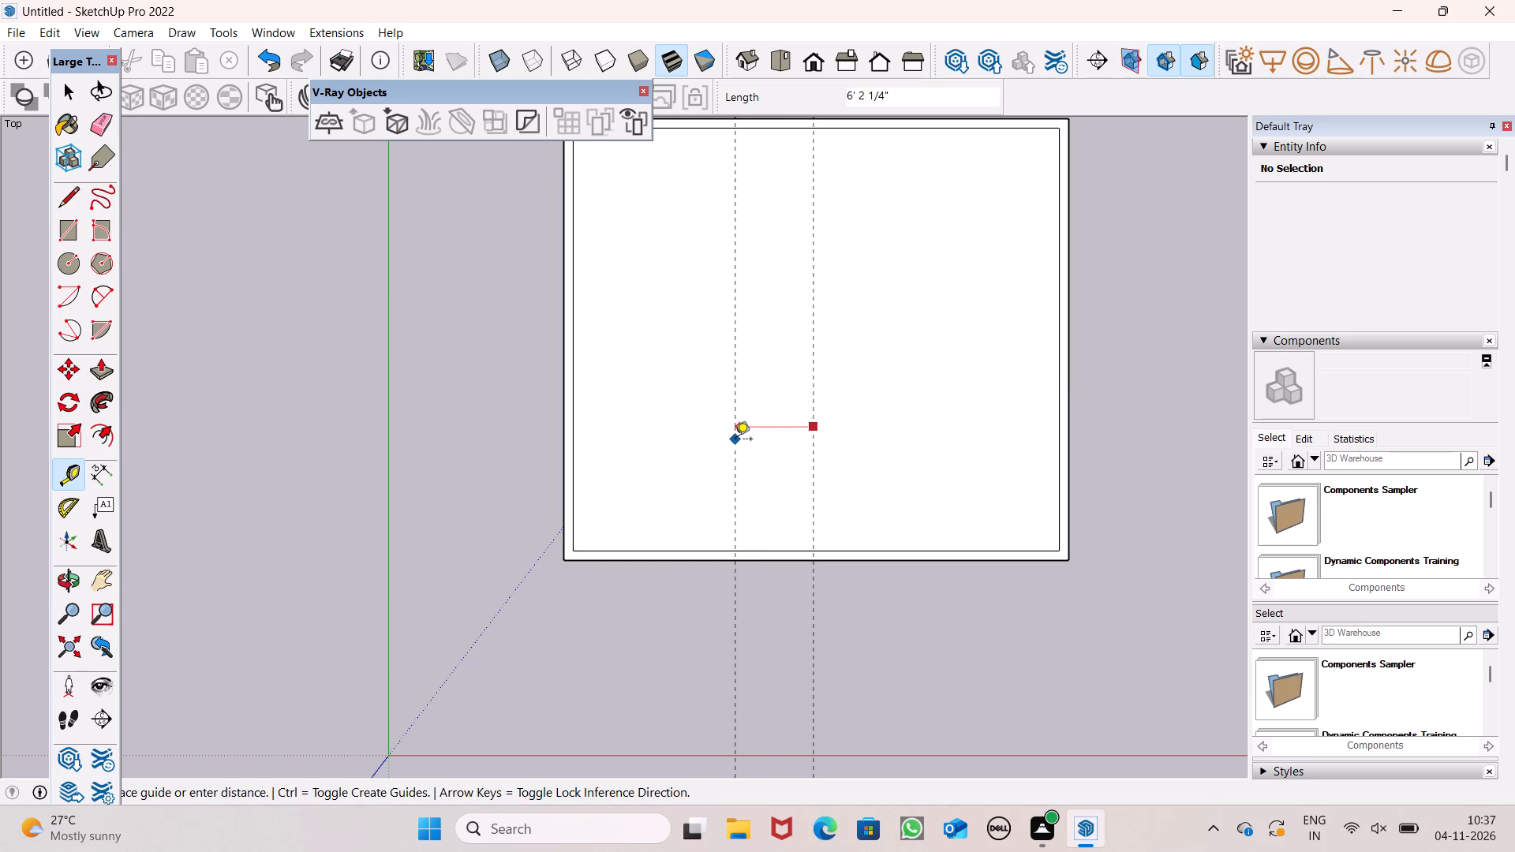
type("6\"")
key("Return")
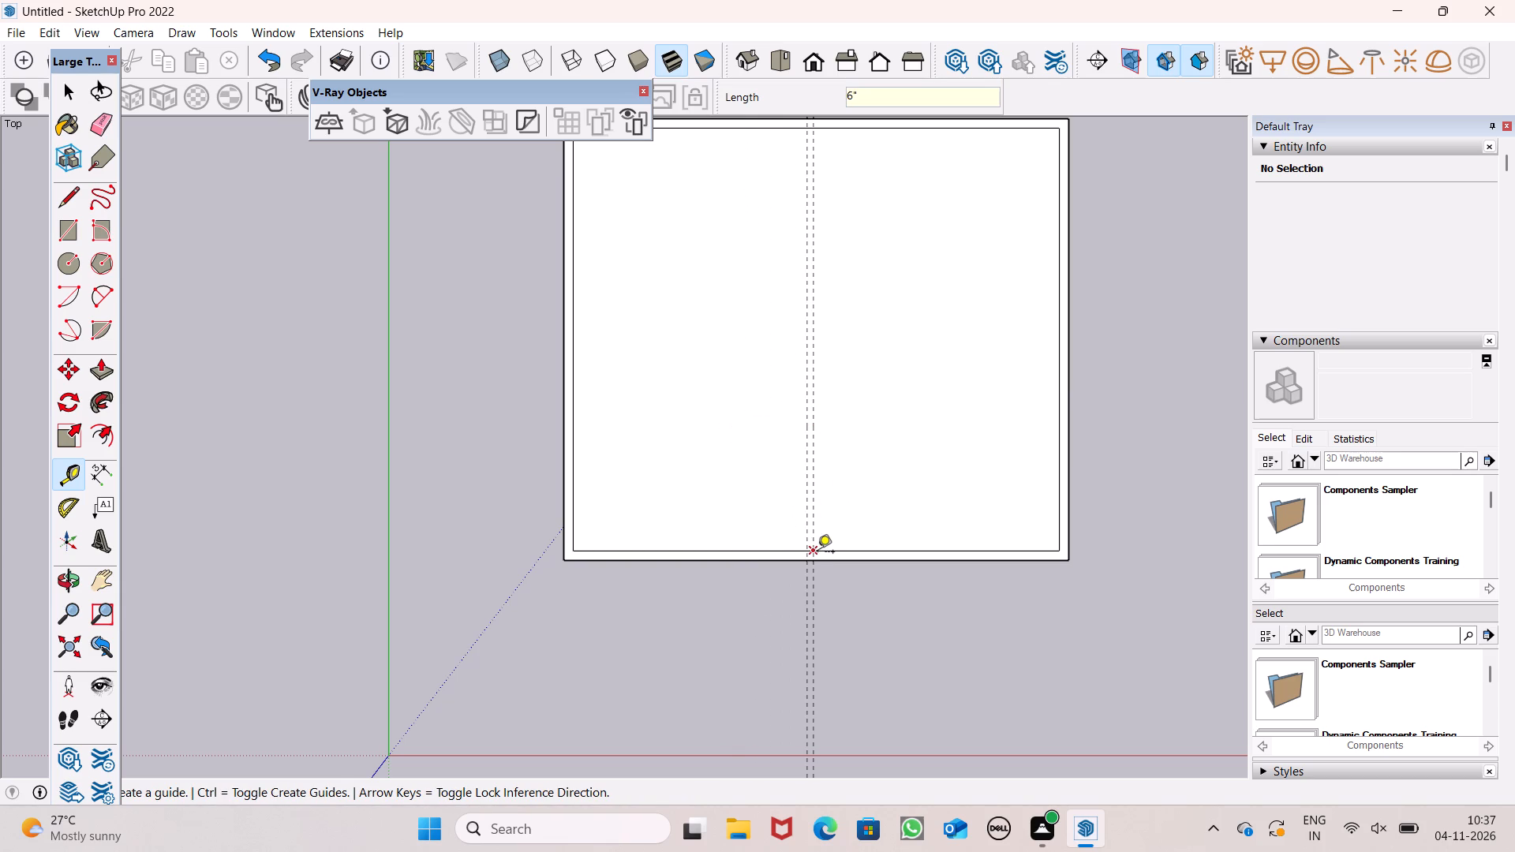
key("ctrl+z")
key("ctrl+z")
Place a guide about 20' in from the inner edge farthest from the green axis, and a second guide 6" closer to that axis.
left_click(1055, 503)
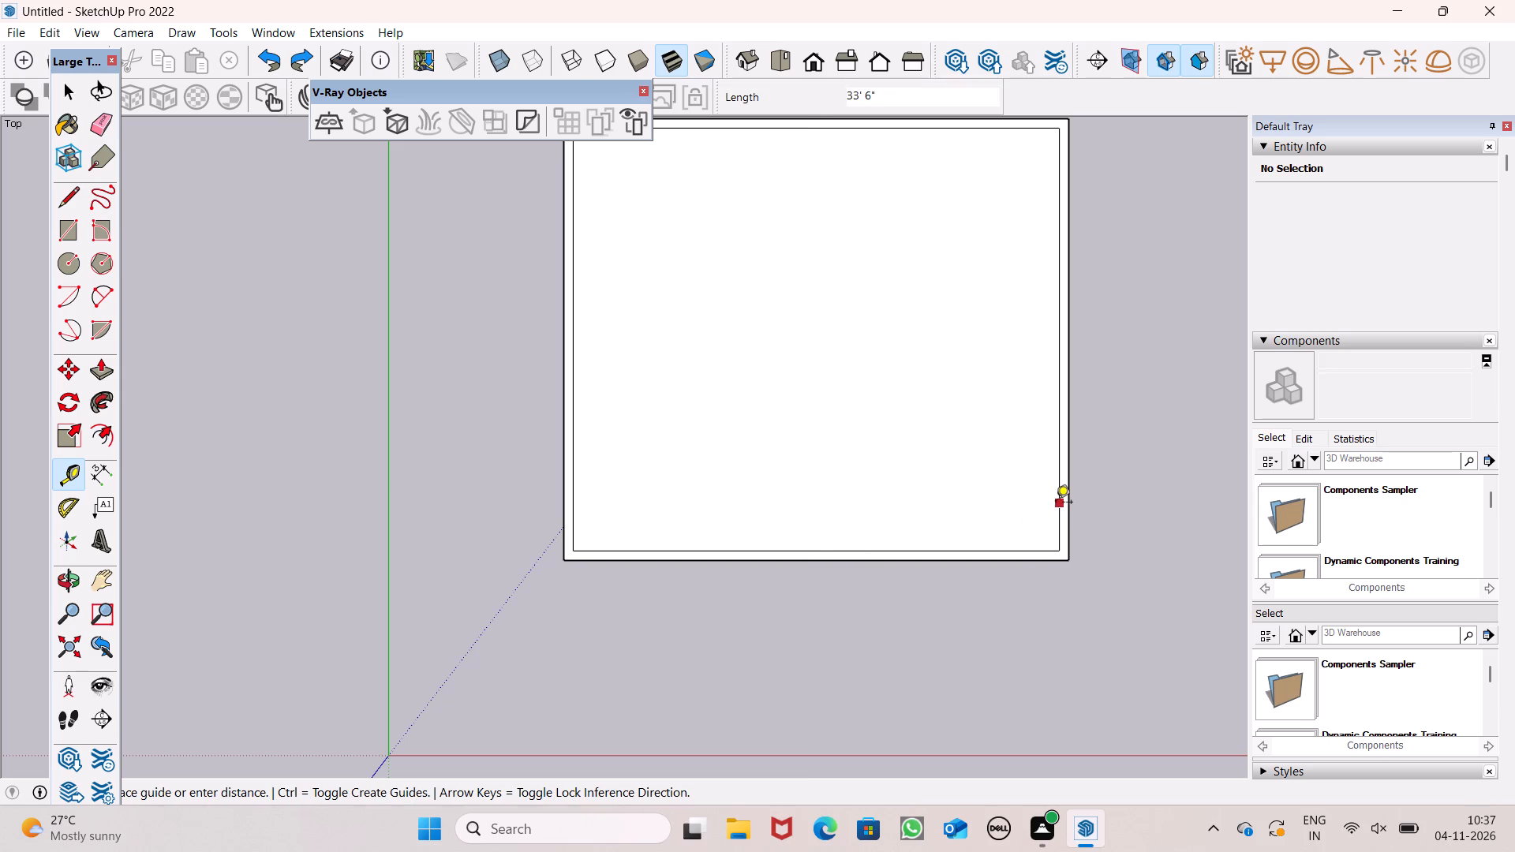
left_click(807, 477)
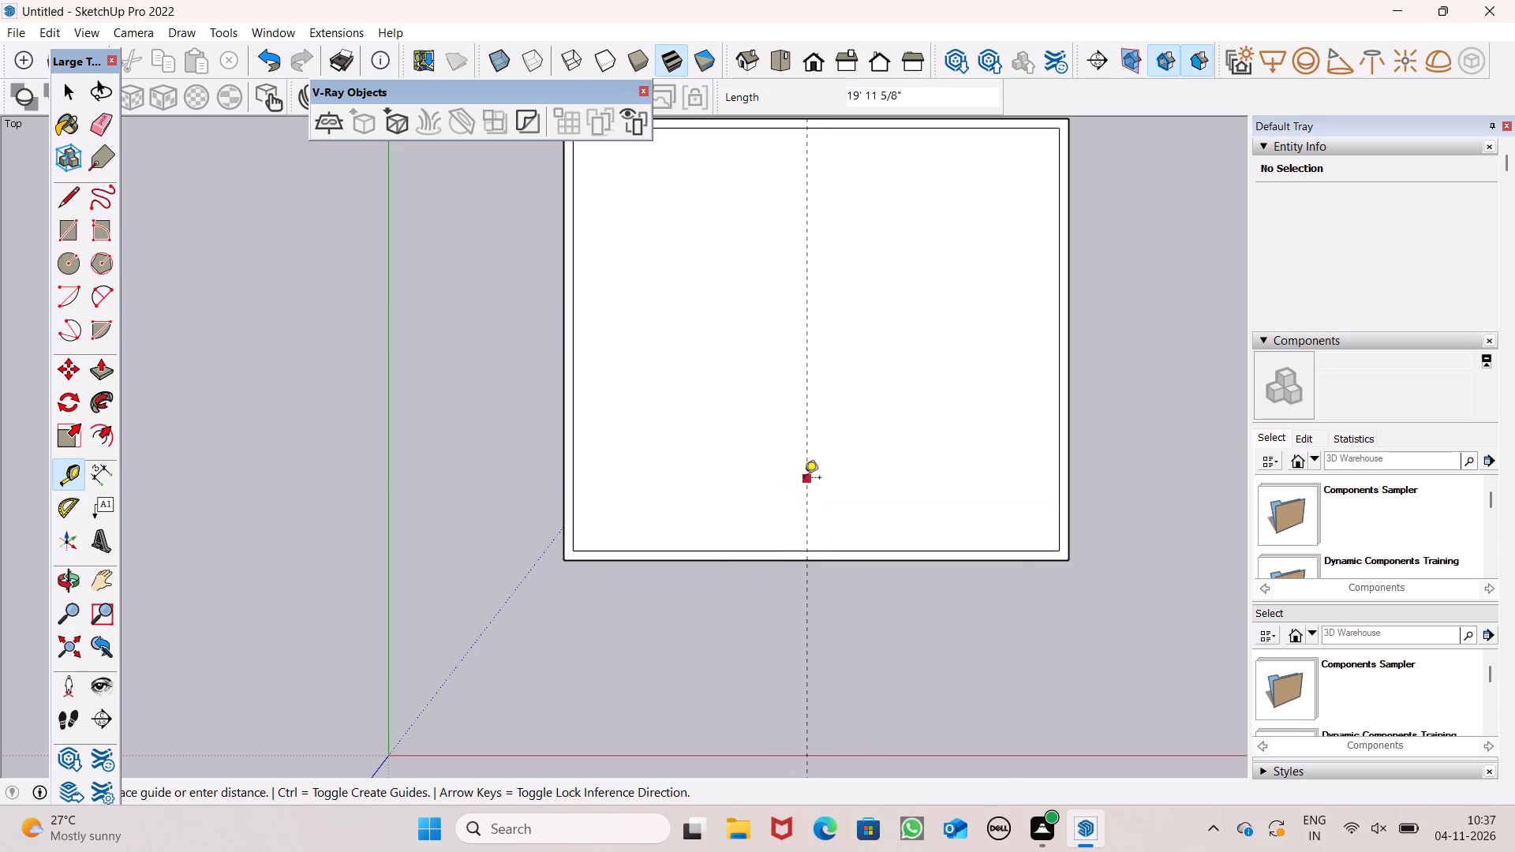
left_click(804, 479)
type("6\"")
key("Return")
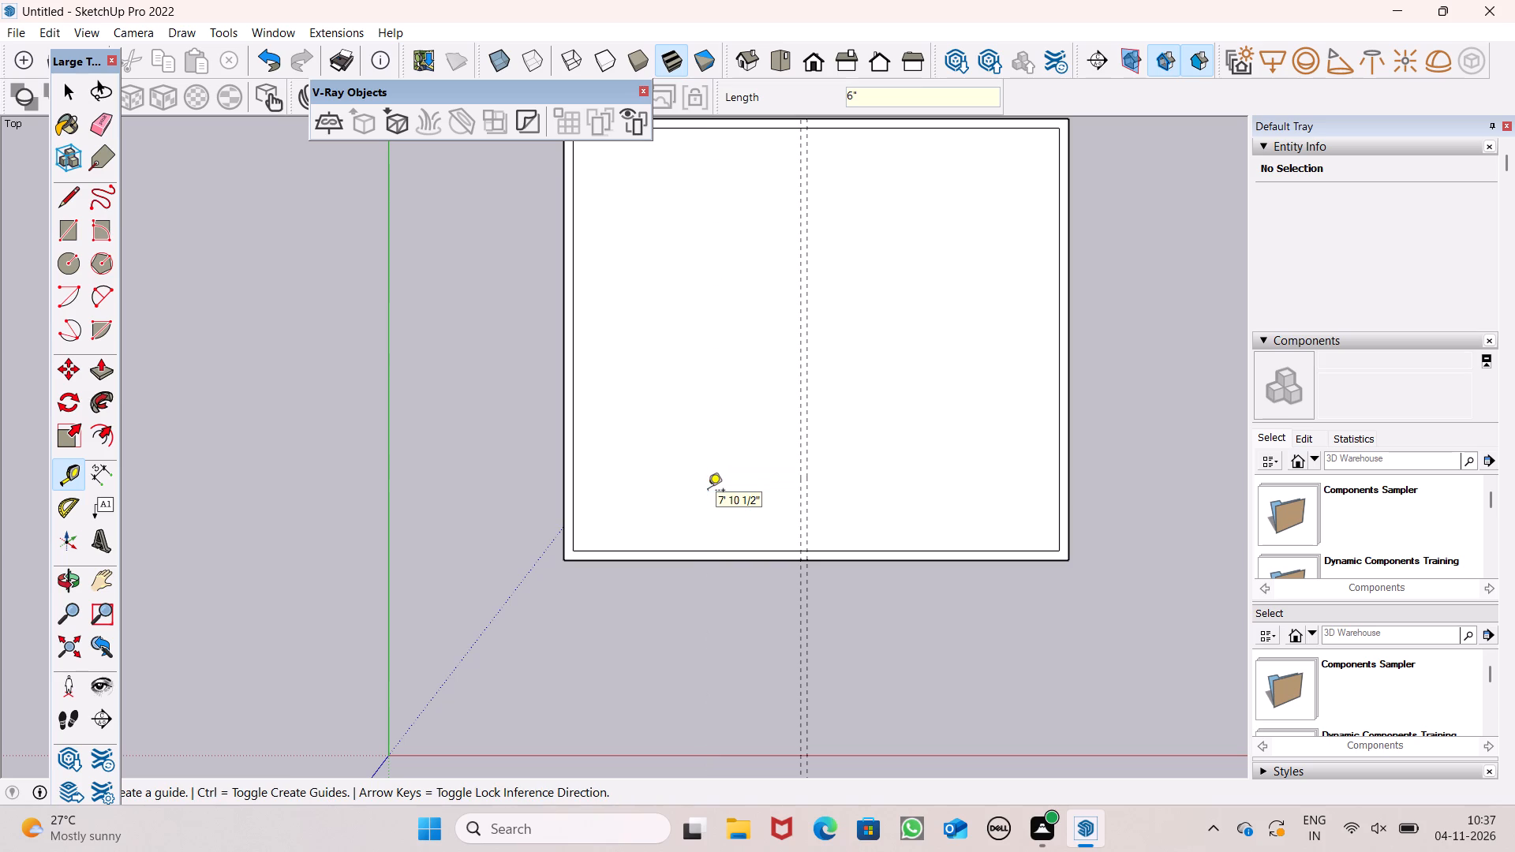
Place a guide about 6' 3" in from the inner edge nearest the red axis, and another 6" farther in.
scroll(681, 214, "down", 1)
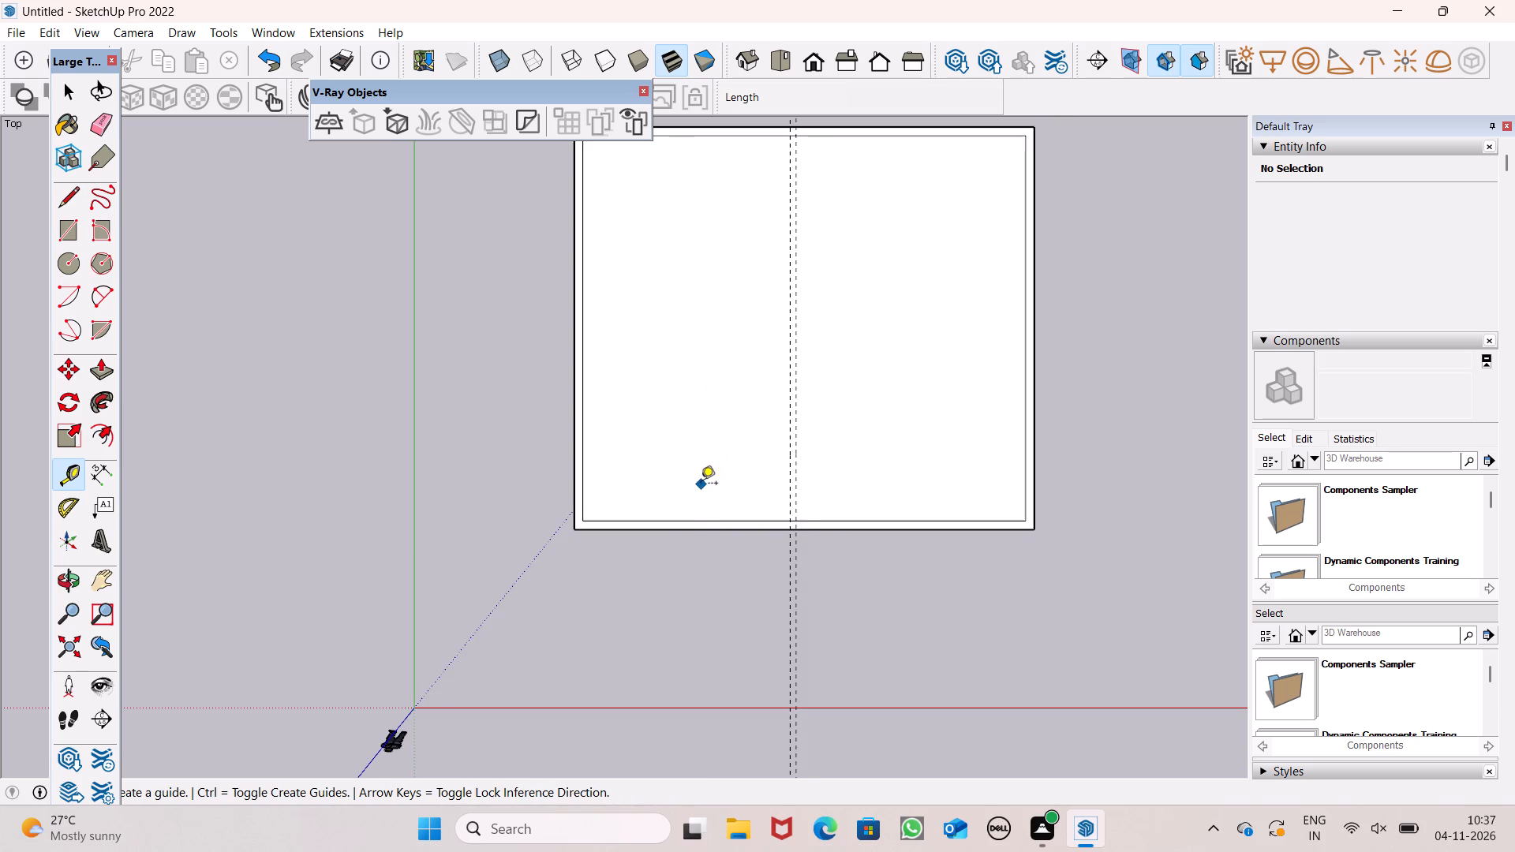
left_click(683, 521)
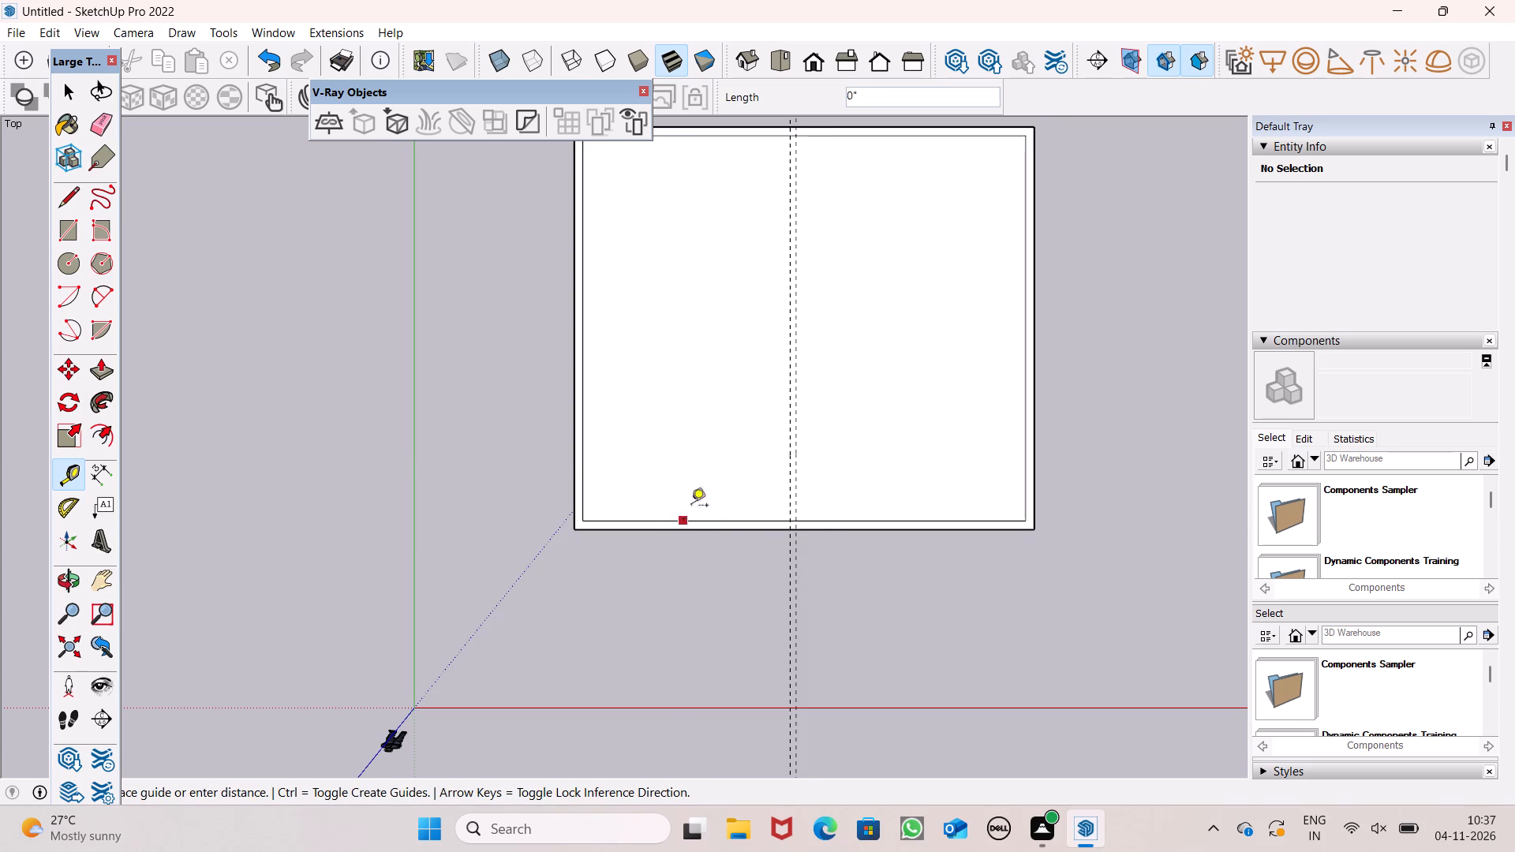
left_click(694, 449)
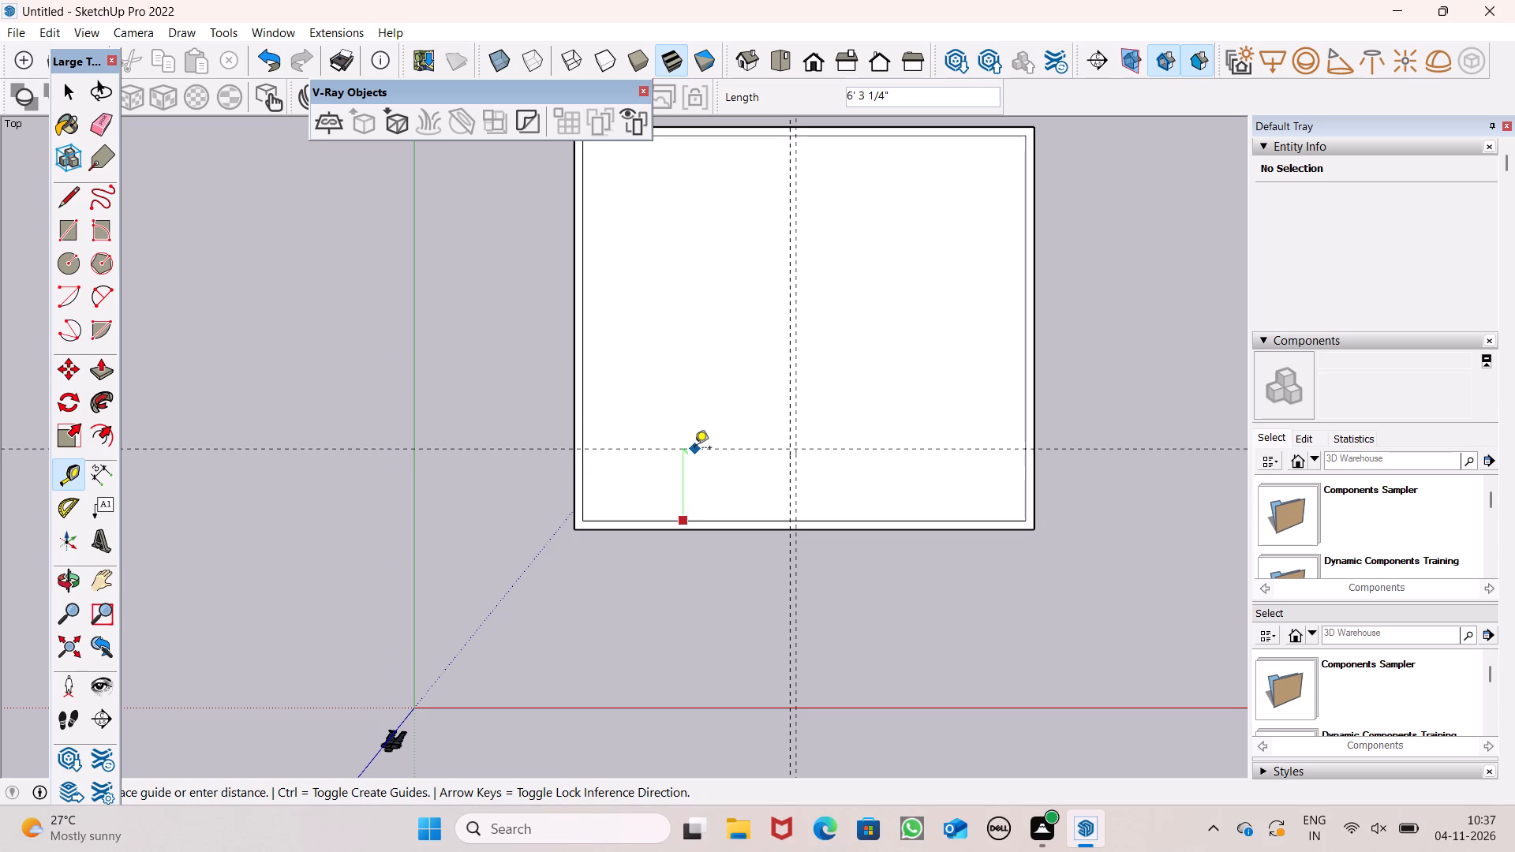
left_click(694, 450)
type("6\"")
key("Return")
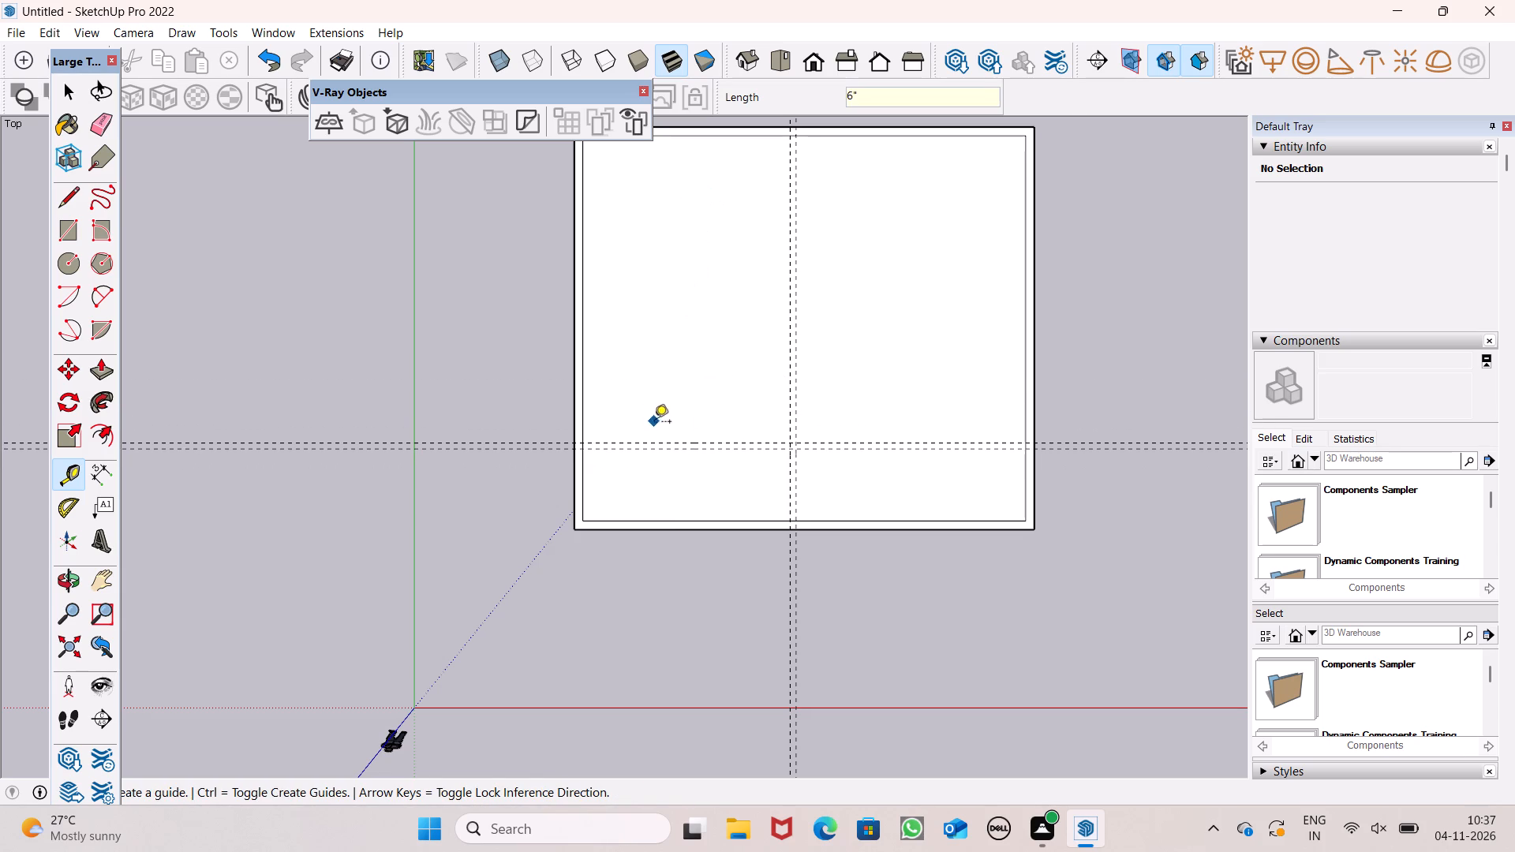
Place a guide about 3' 4" from the cross guide nearest the red axis, toward that axis, and another 6" back toward the first pair.
scroll(694, 455, "up", 3)
scroll(605, 469, "down", 1)
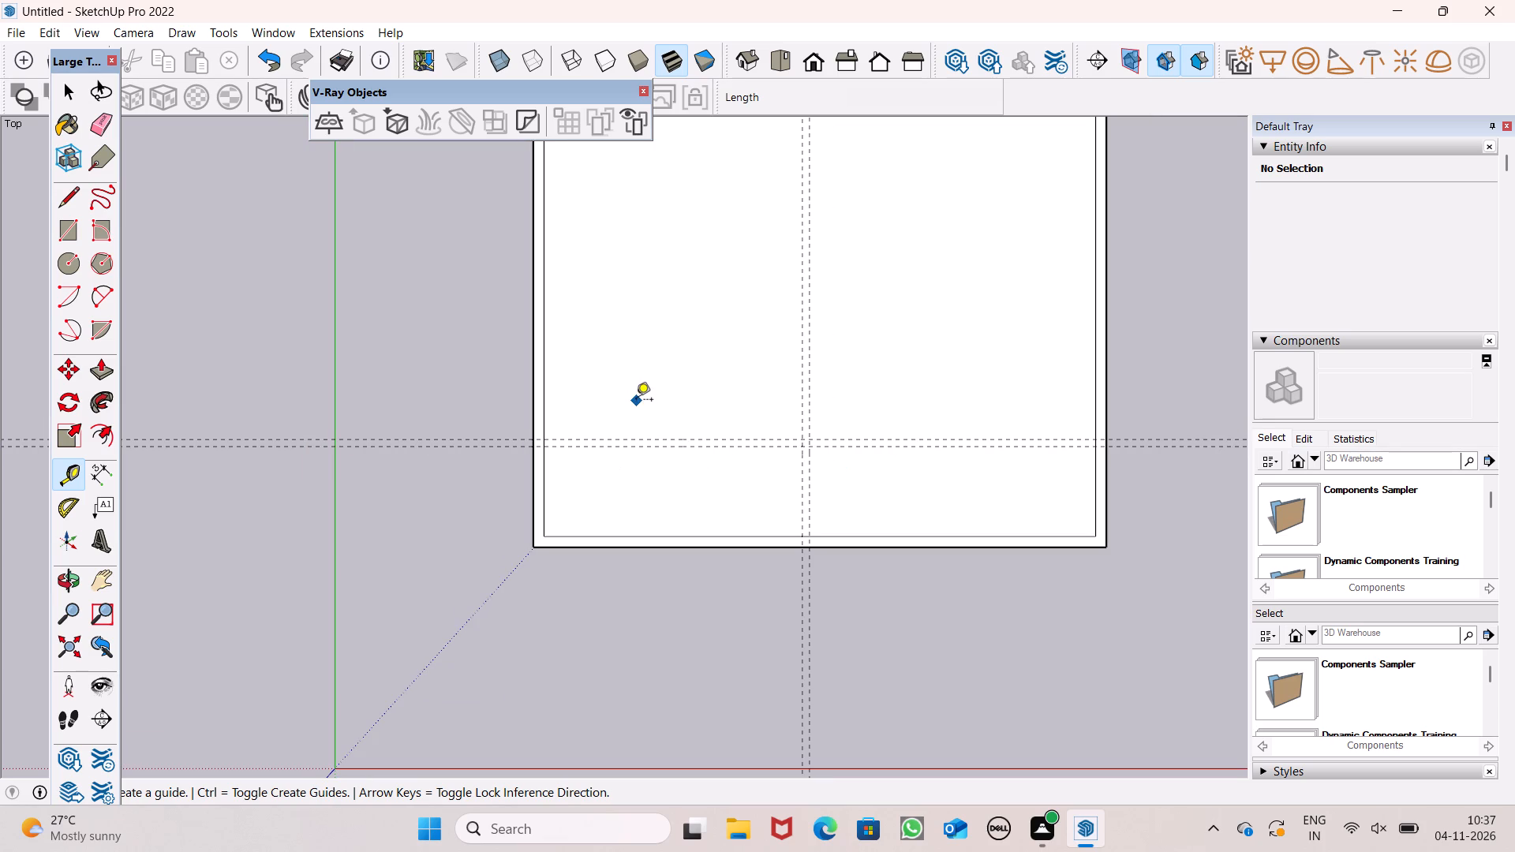
left_click(866, 447)
left_click(865, 494)
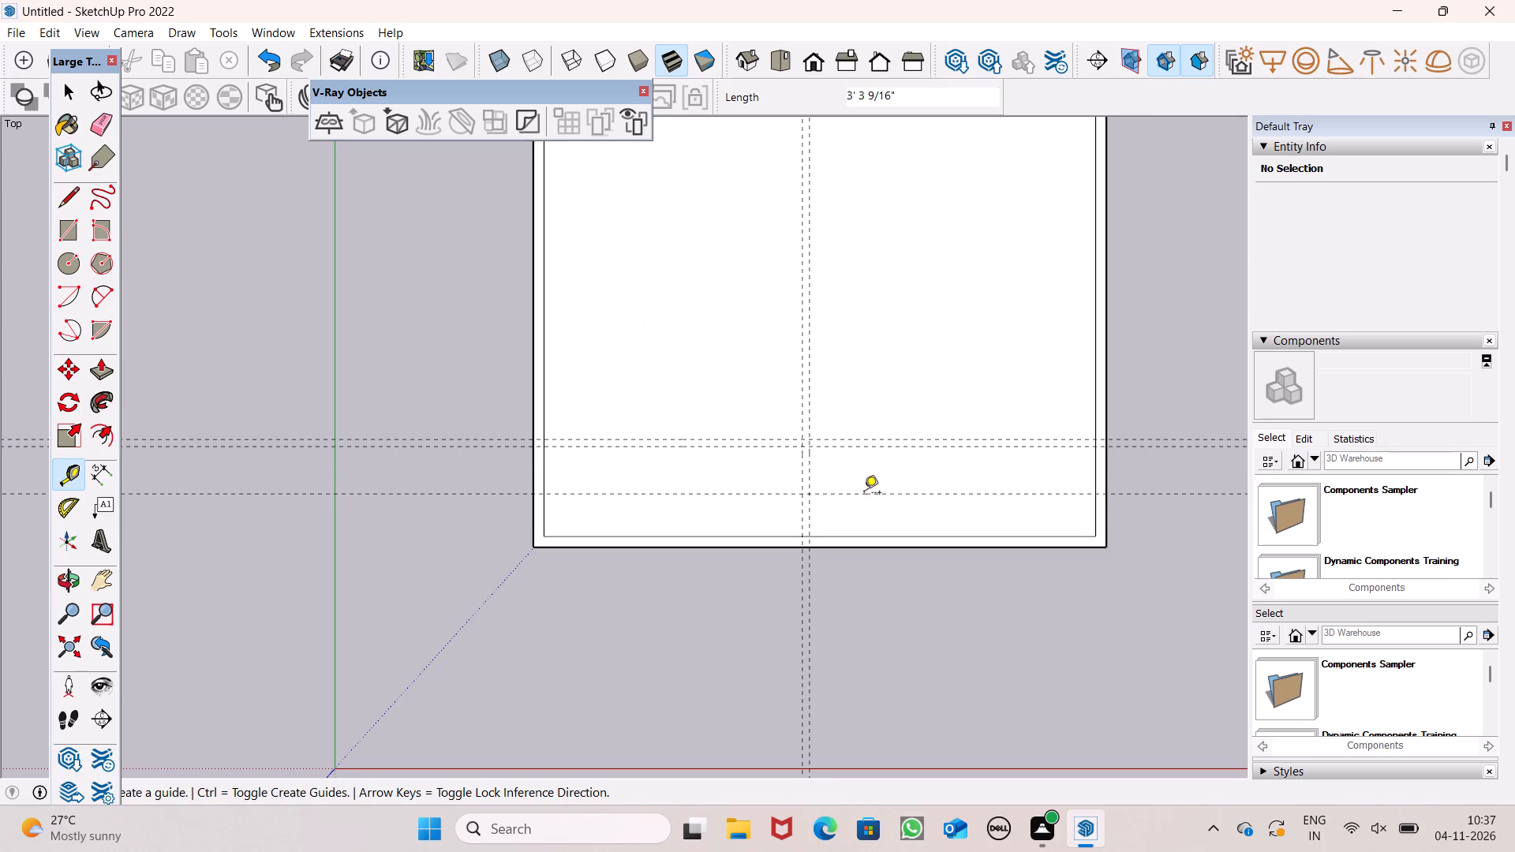
left_click(862, 495)
type("6\"")
key("Return")
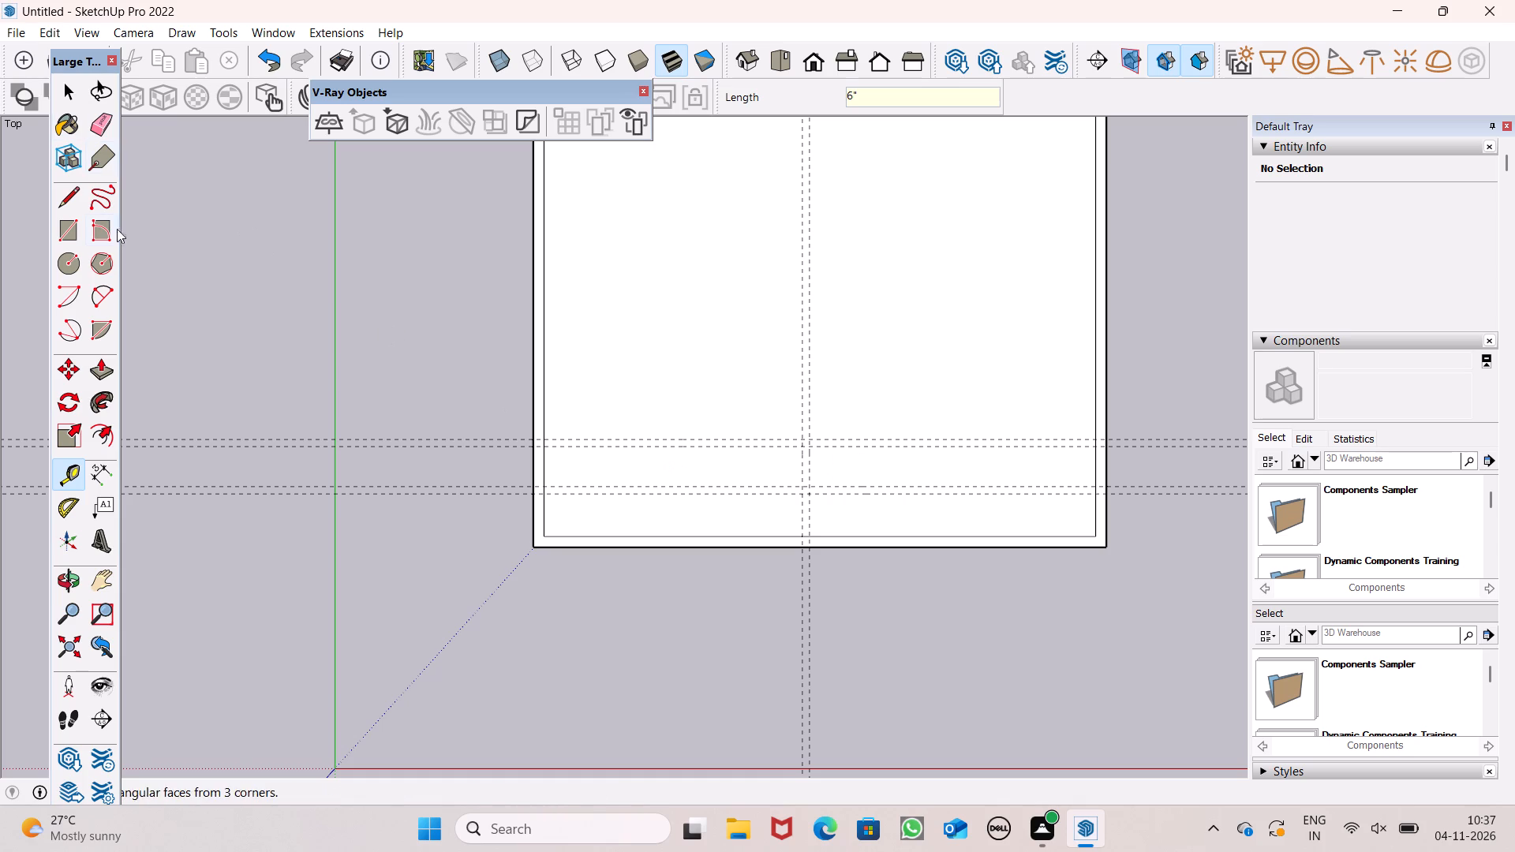
Draw a 6" wide wall rectangle between the guides parallel to the green axis, from the far inner edge to the cross guide nearest the red axis.
left_click(79, 234)
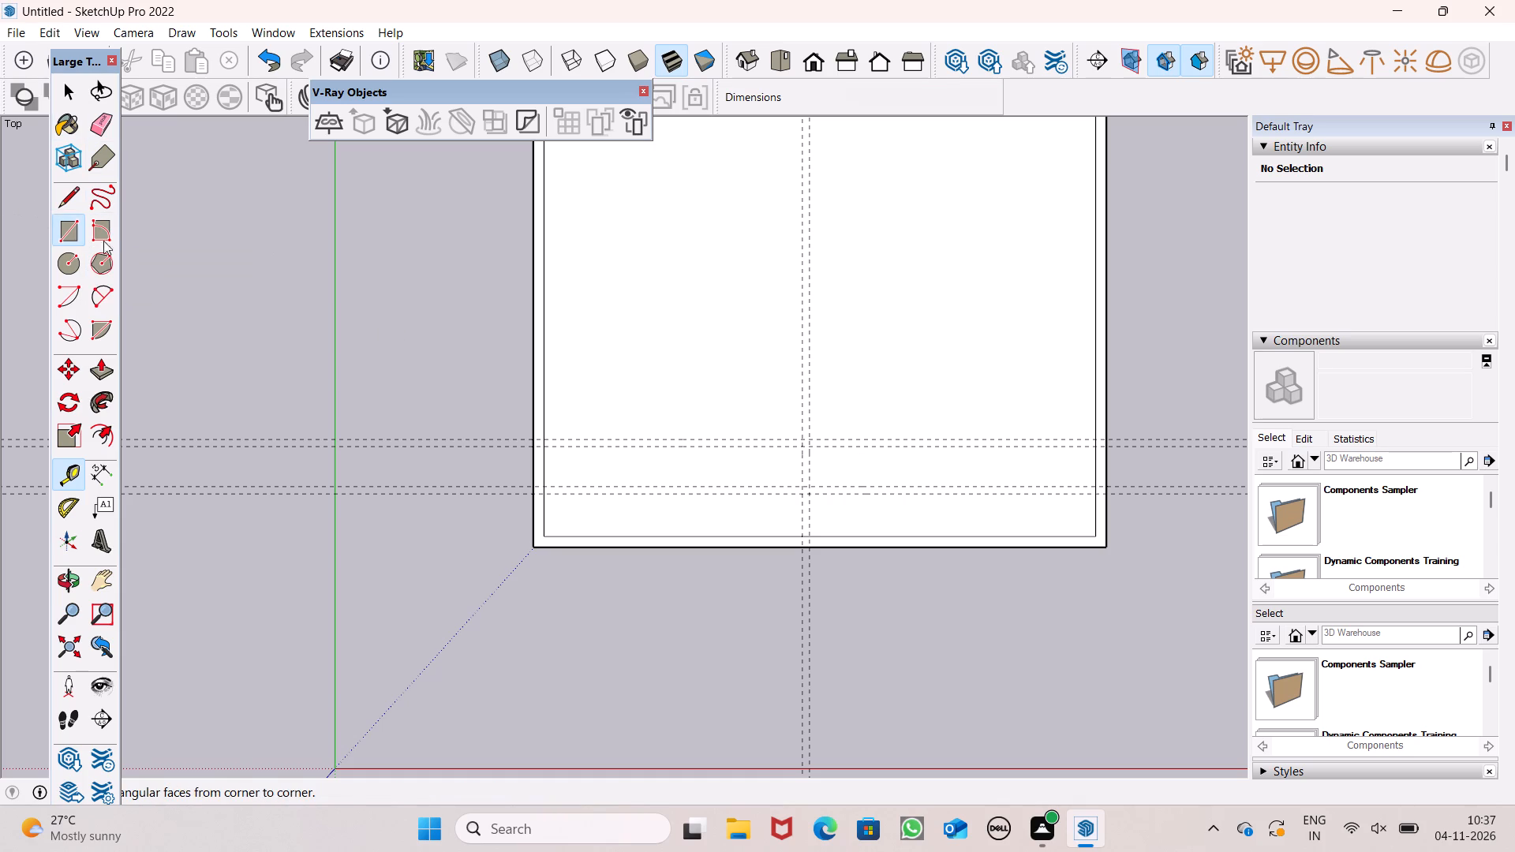
scroll(636, 402, "down", 6)
scroll(712, 236, "up", 7)
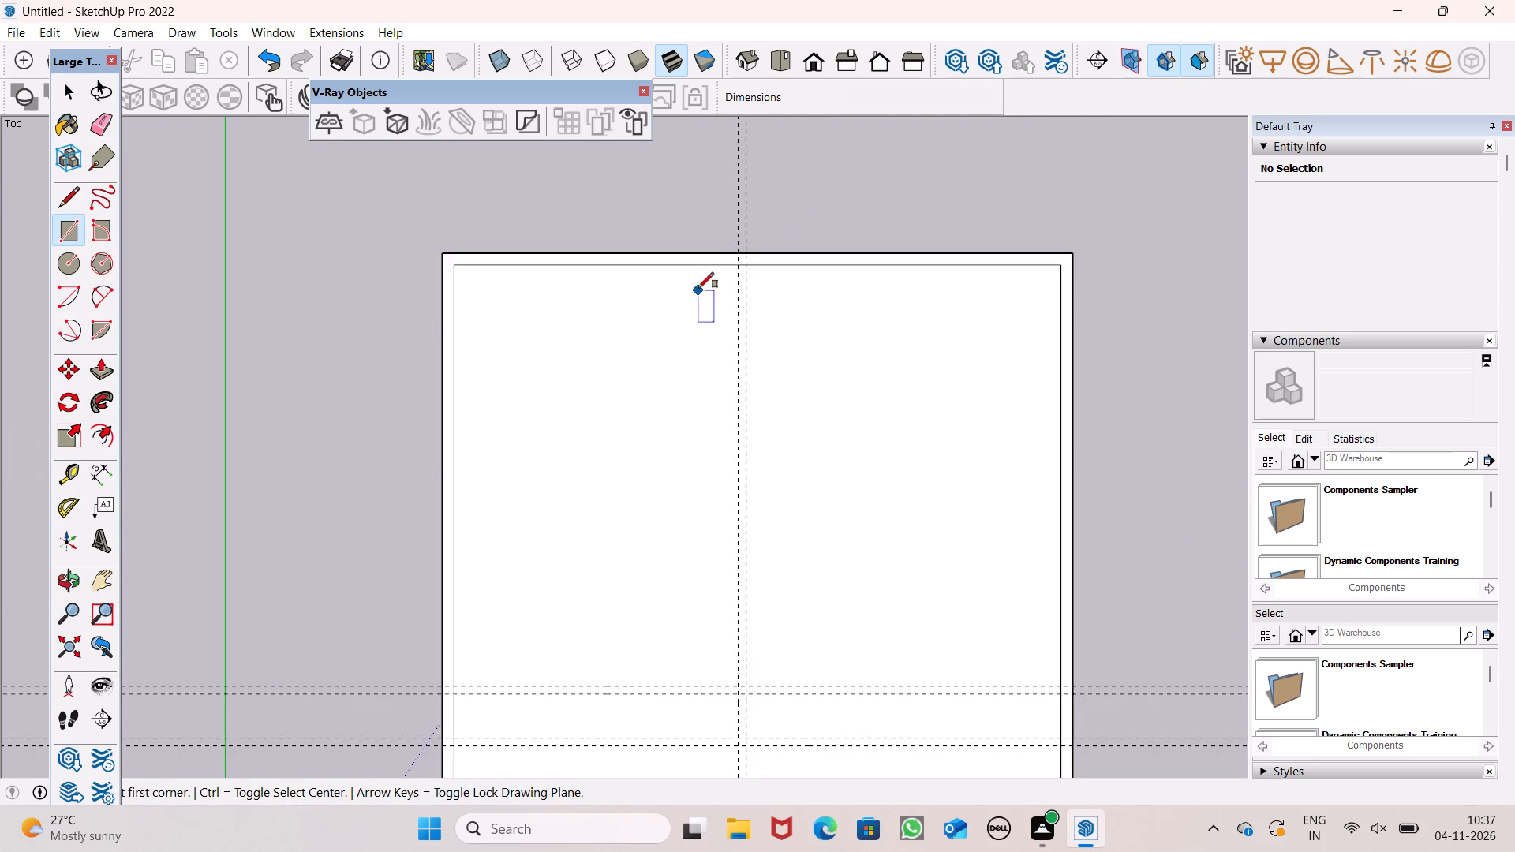
scroll(802, 337, "up", 4)
left_click(704, 230)
scroll(854, 188, "down", 3)
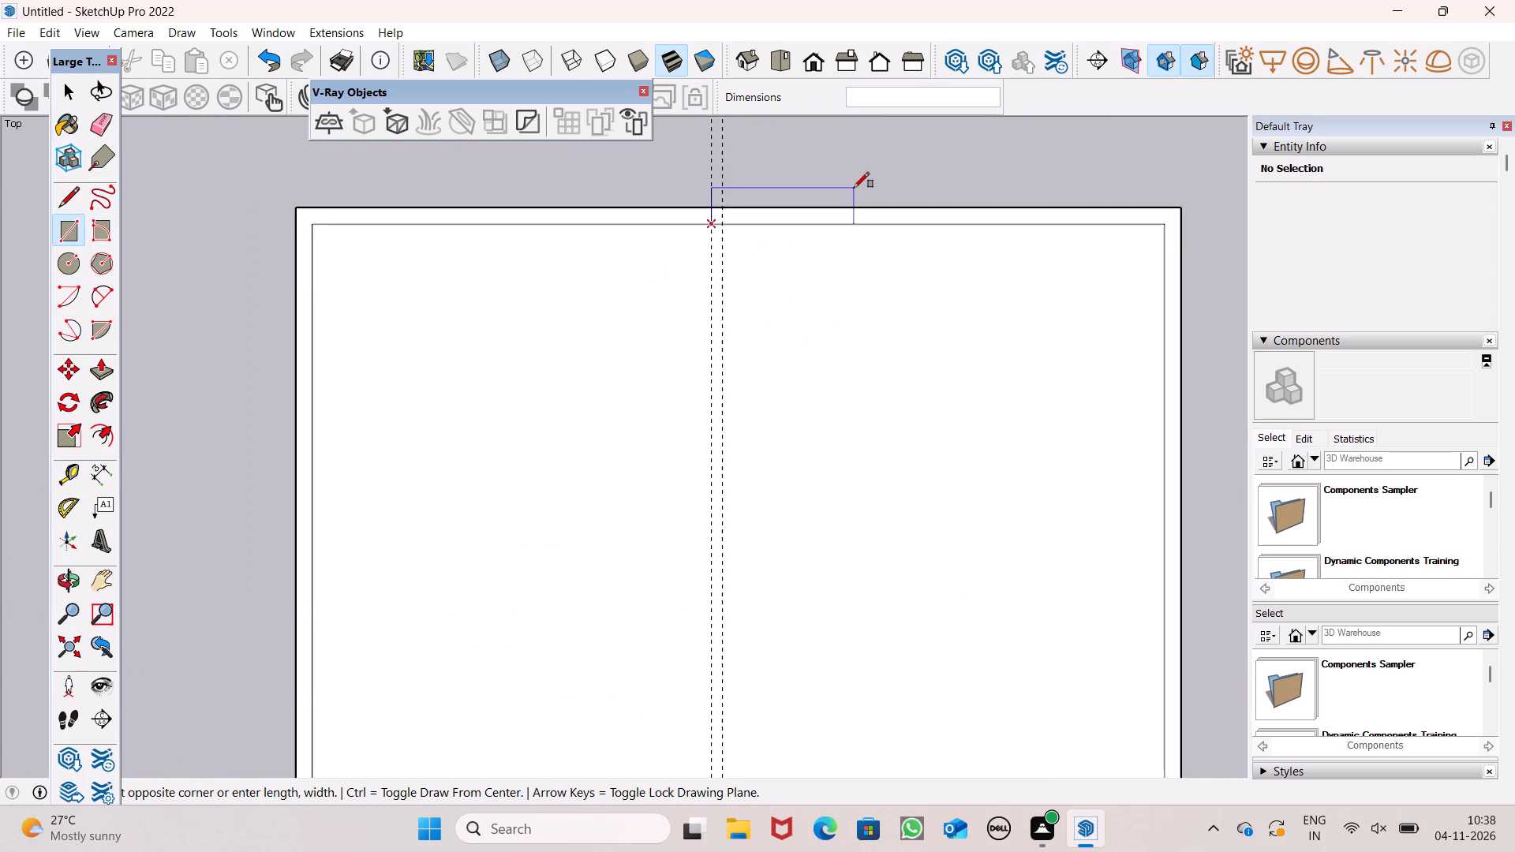
scroll(701, 335, "down", 8)
scroll(720, 356, "up", 1)
scroll(722, 357, "down", 2)
scroll(701, 561, "up", 5)
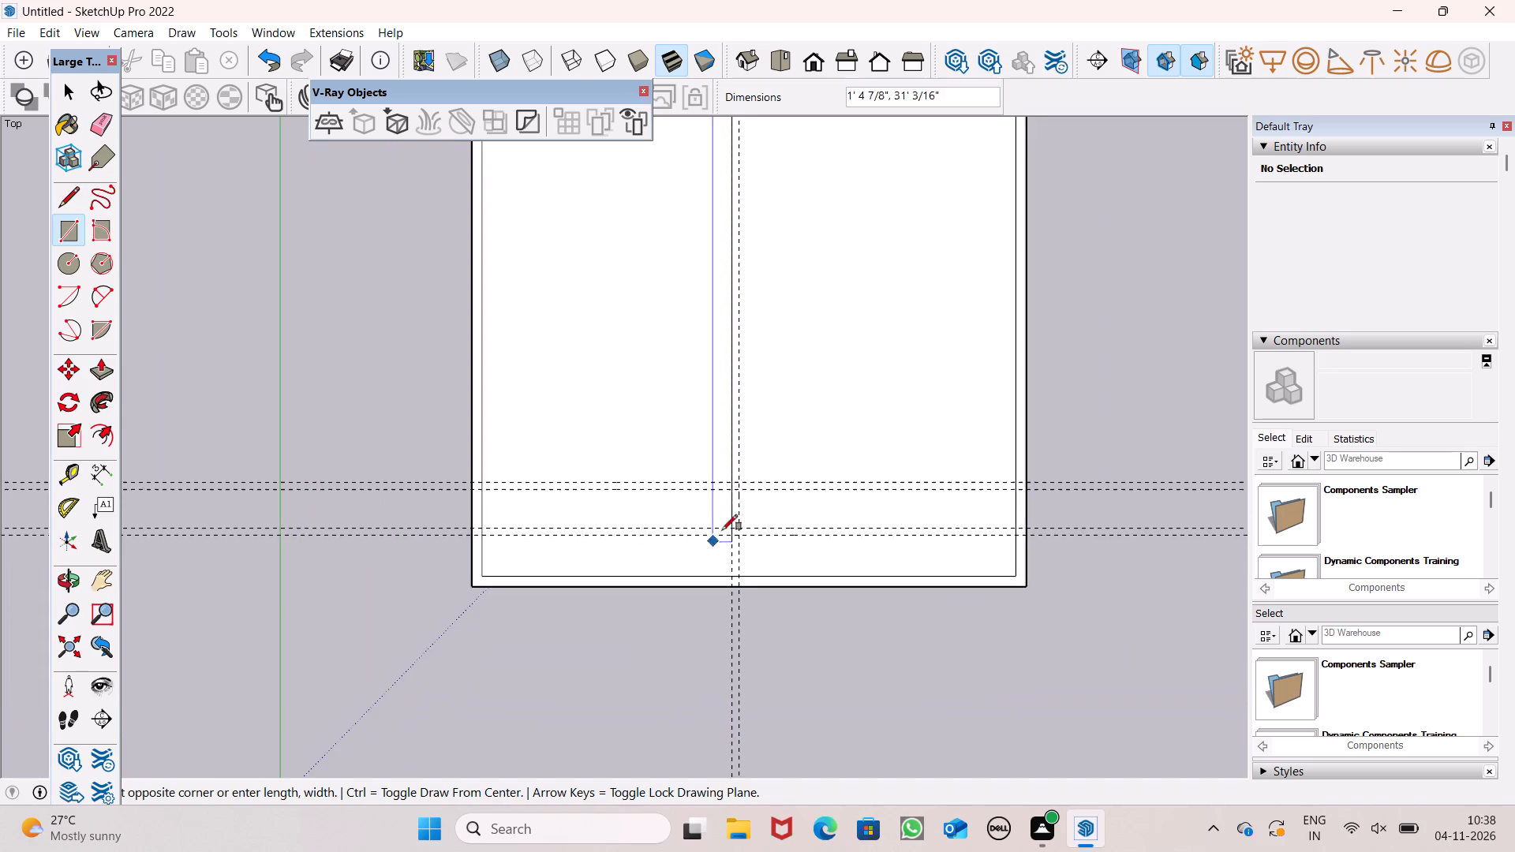
scroll(759, 529, "up", 5)
left_click(725, 538)
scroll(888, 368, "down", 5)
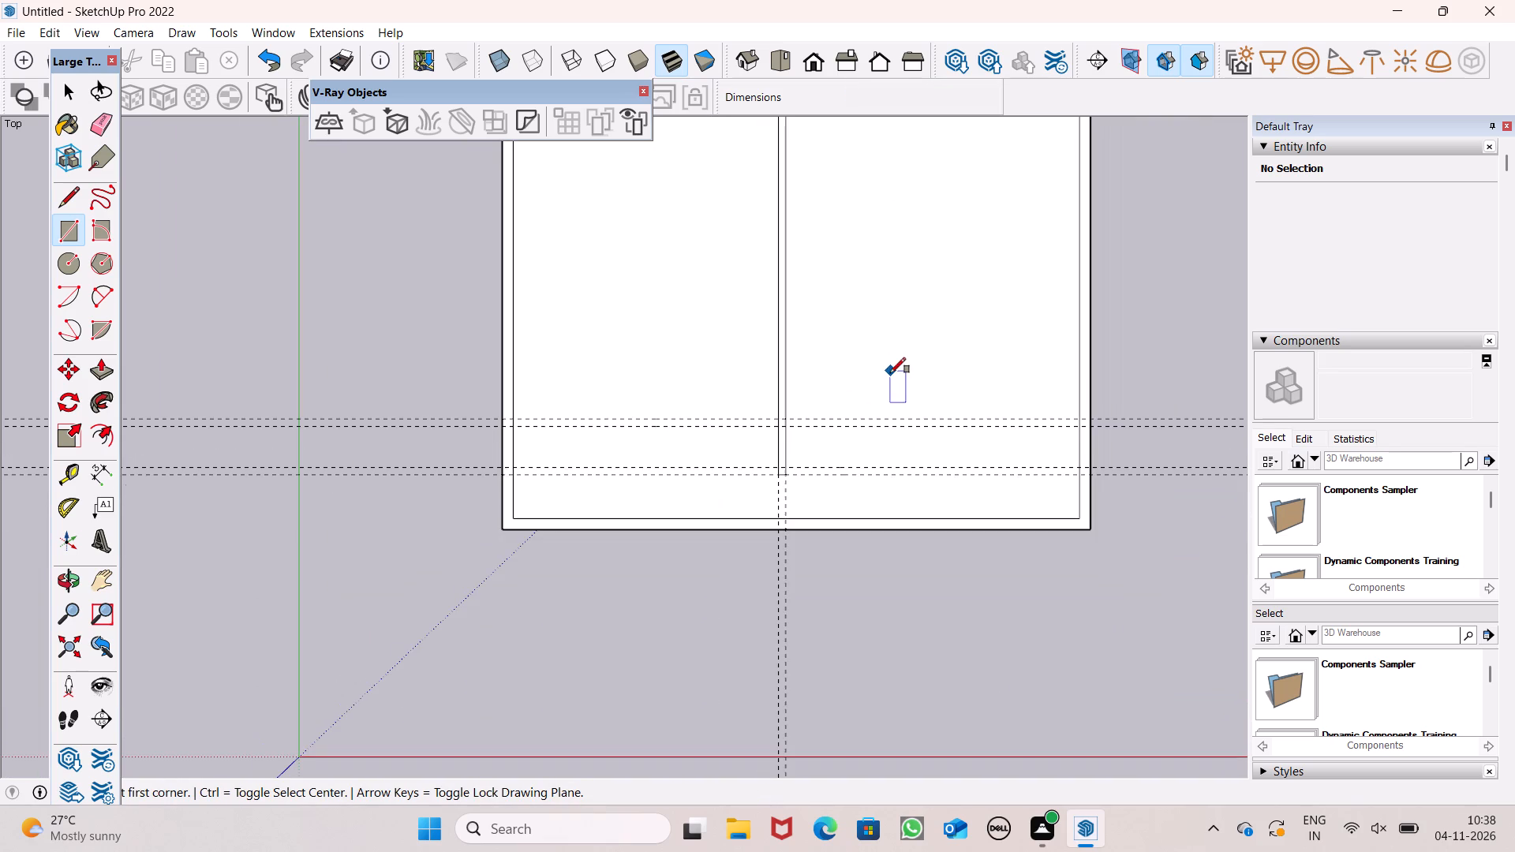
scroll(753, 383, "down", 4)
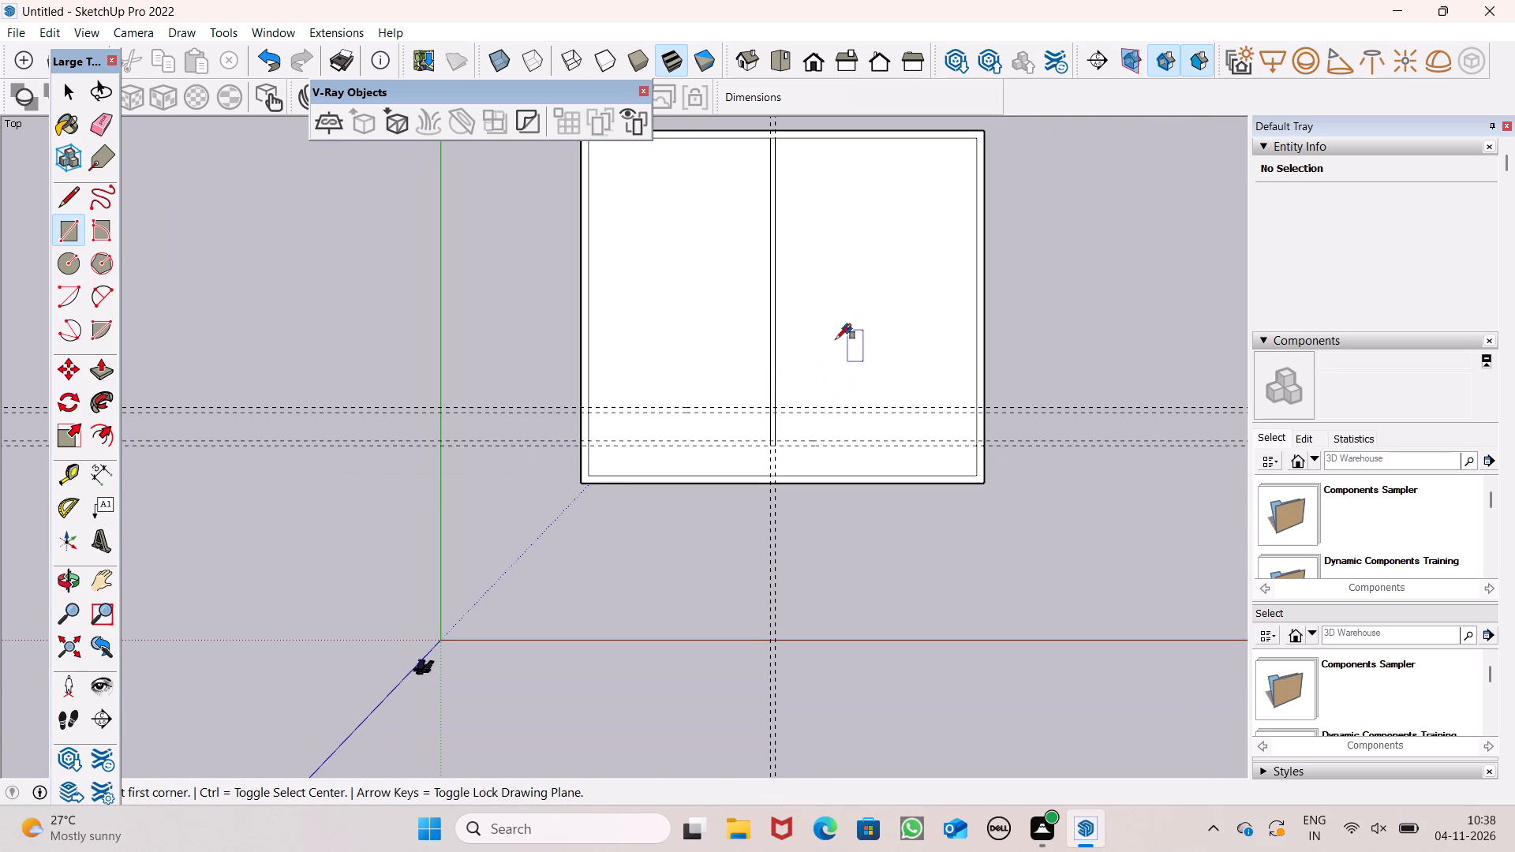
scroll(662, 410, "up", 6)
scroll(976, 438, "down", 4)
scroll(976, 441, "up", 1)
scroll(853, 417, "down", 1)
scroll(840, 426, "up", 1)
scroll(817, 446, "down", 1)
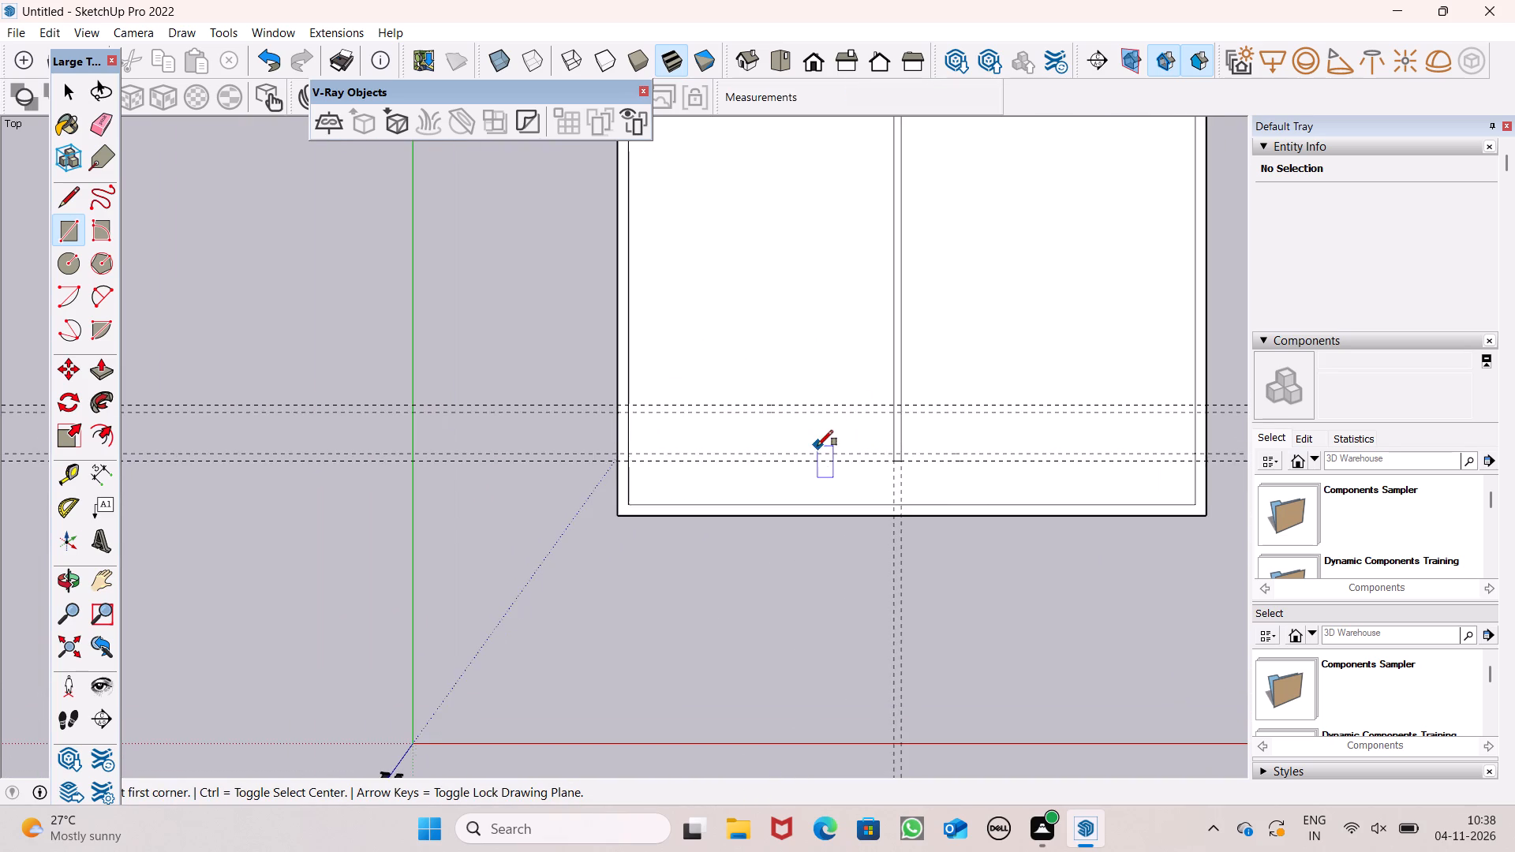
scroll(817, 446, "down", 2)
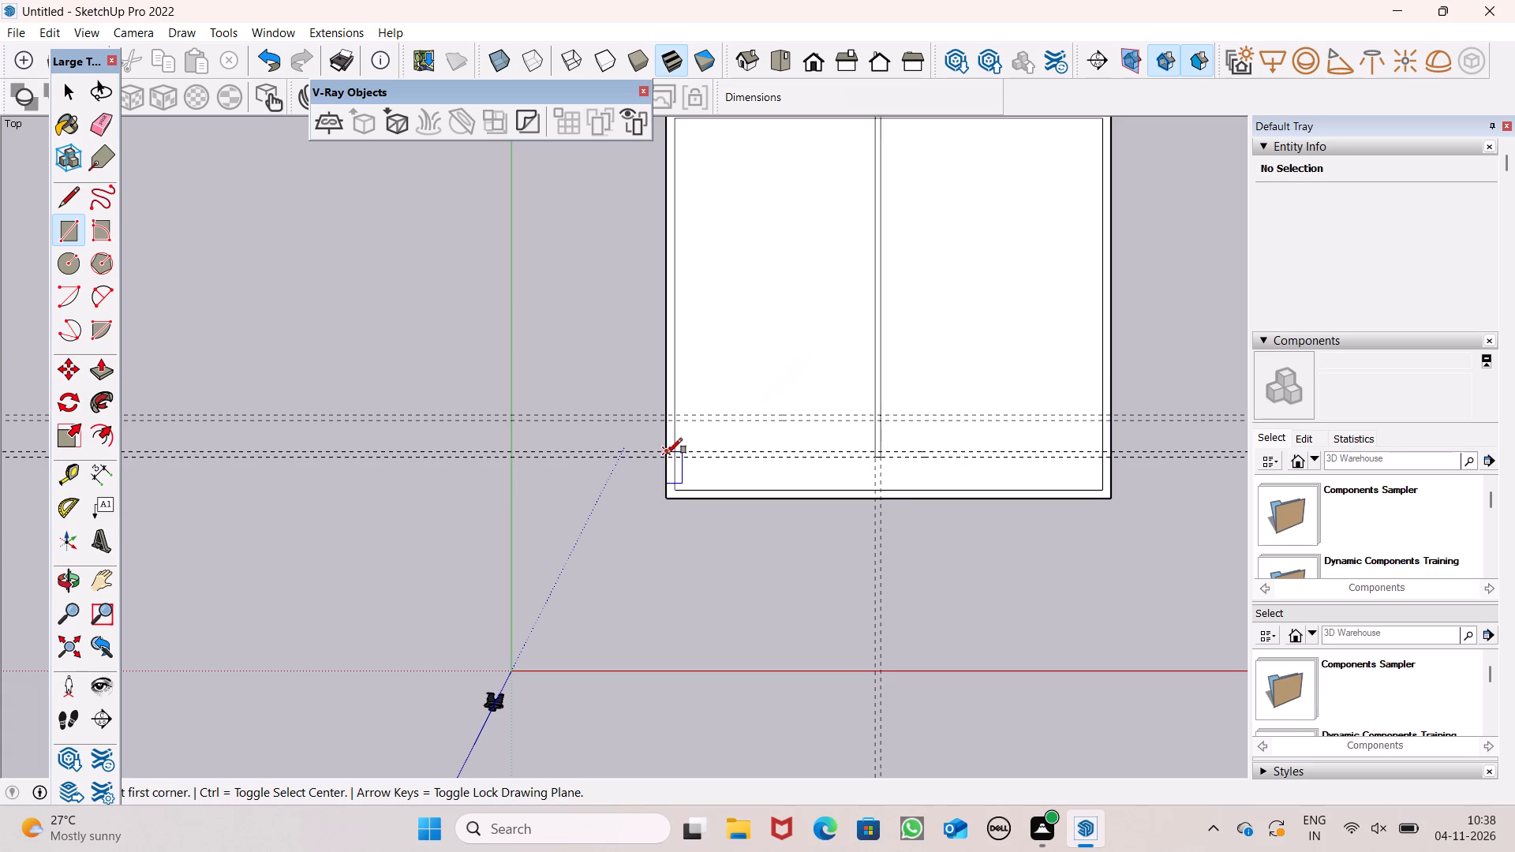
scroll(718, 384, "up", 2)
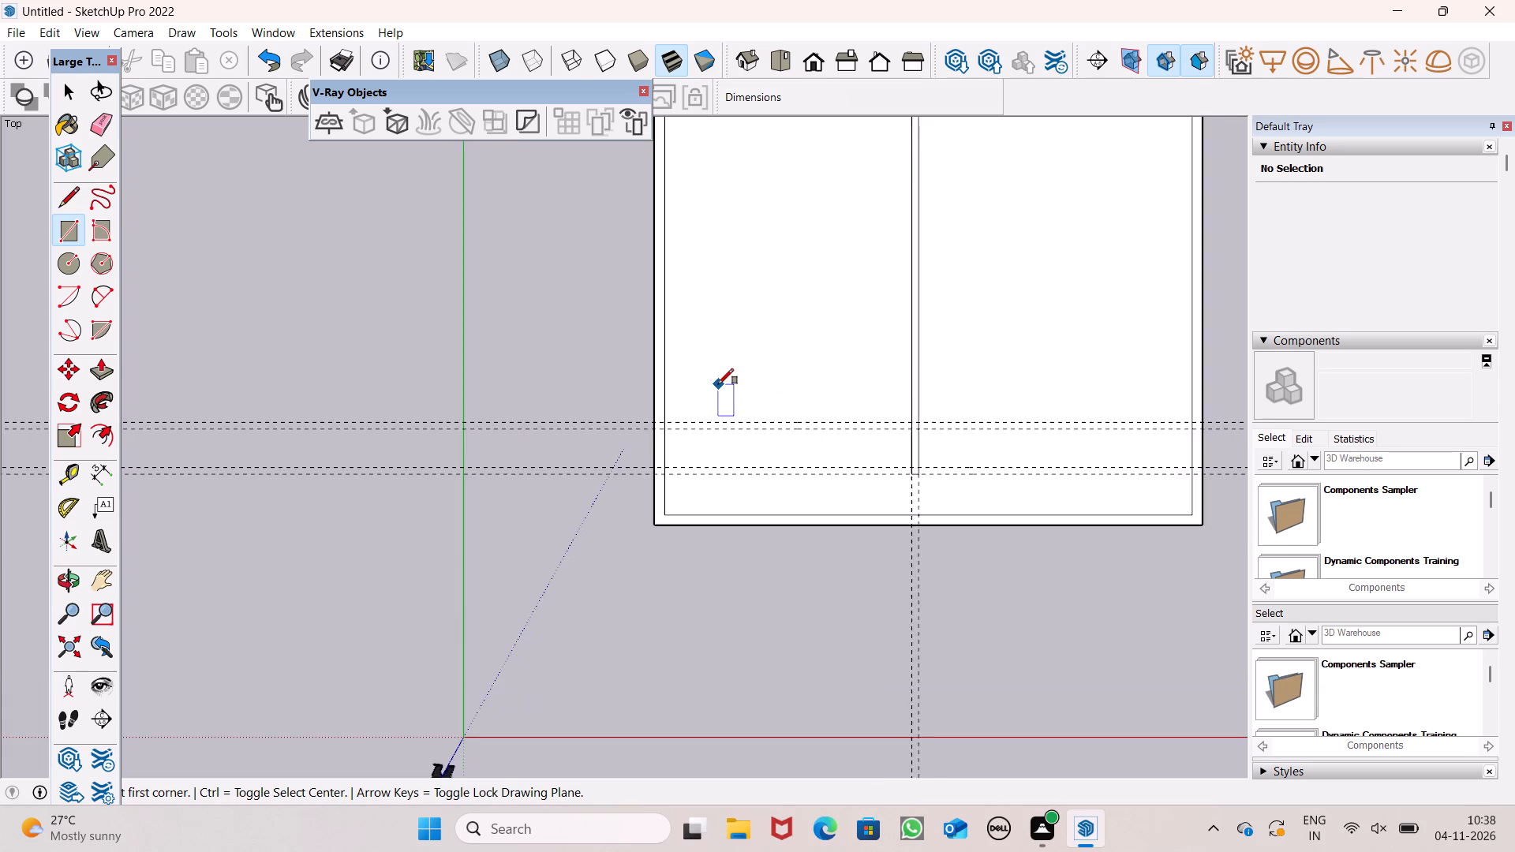
Draw a 6" wide wall rectangle between the two cross guides nearest the red axis, from the central wall's end to the far inner edge.
scroll(718, 384, "up", 1)
scroll(619, 299, "down", 4)
scroll(839, 426, "up", 2)
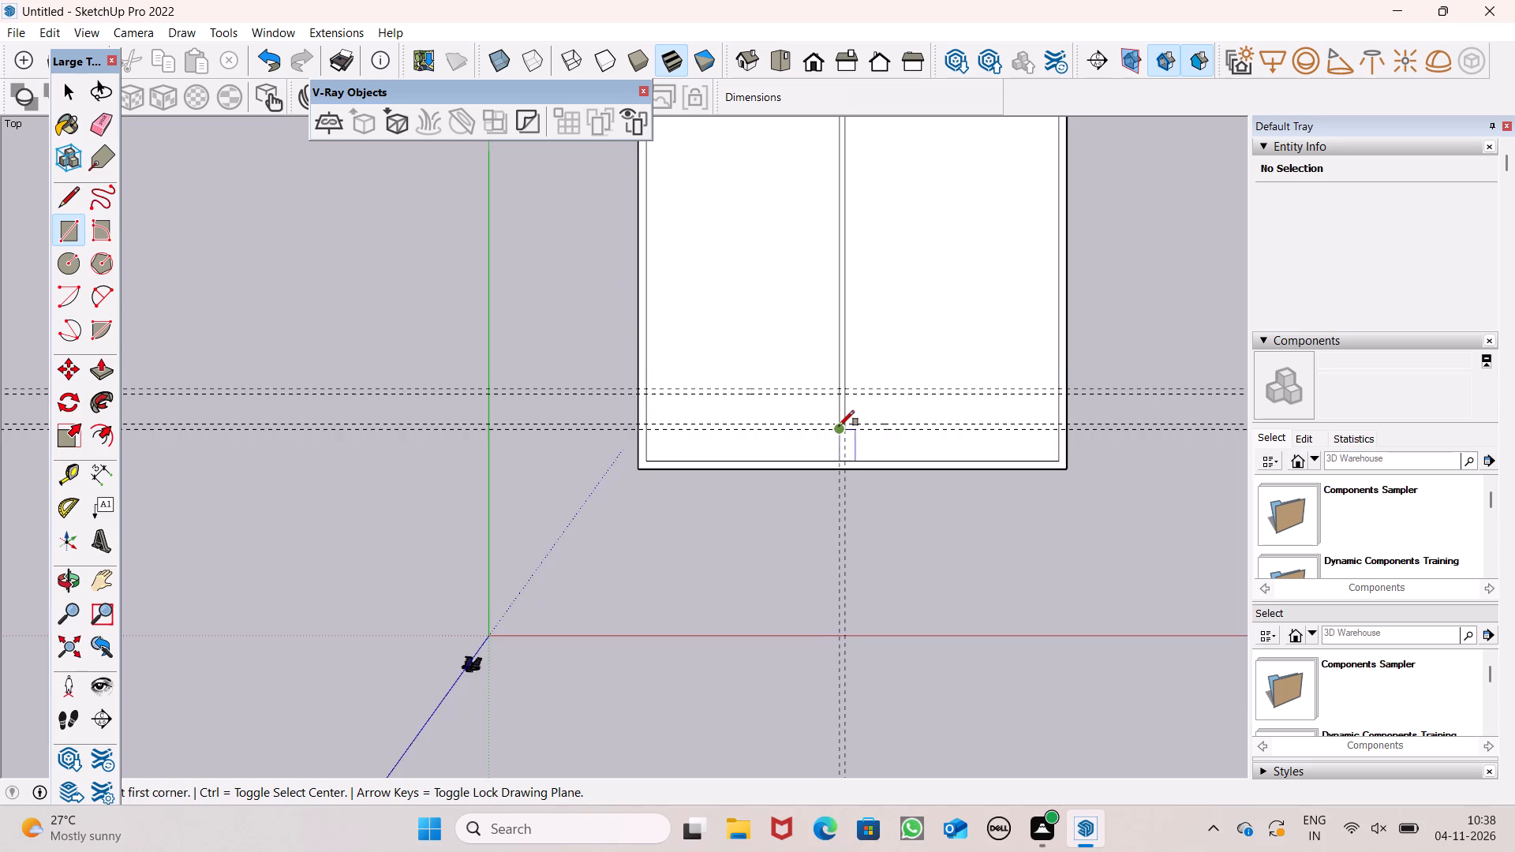
scroll(839, 426, "up", 3)
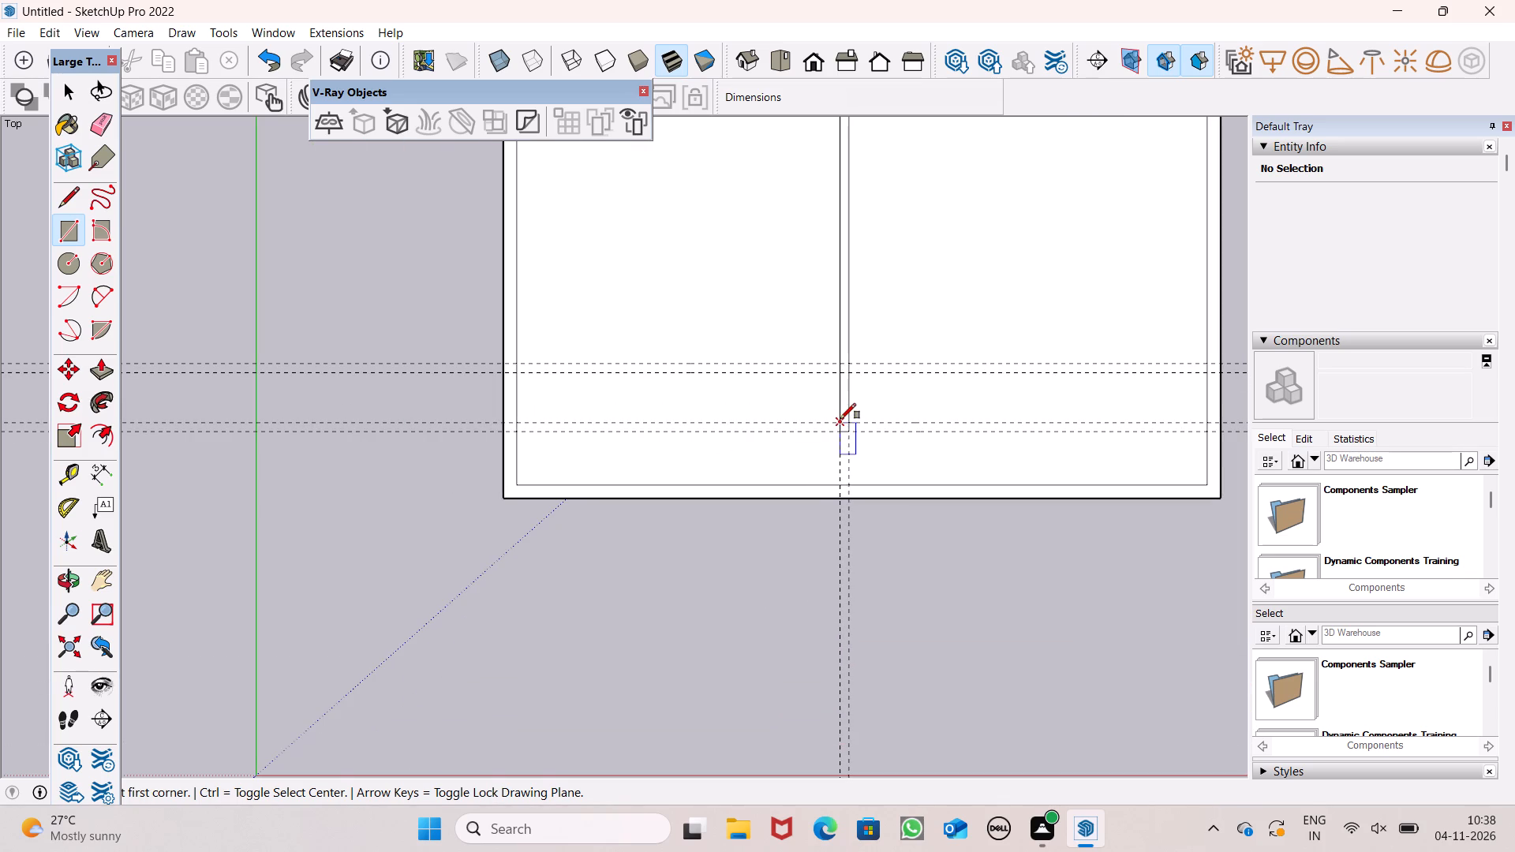
left_click(840, 419)
scroll(791, 503, "down", 3)
scroll(1064, 461, "up", 4)
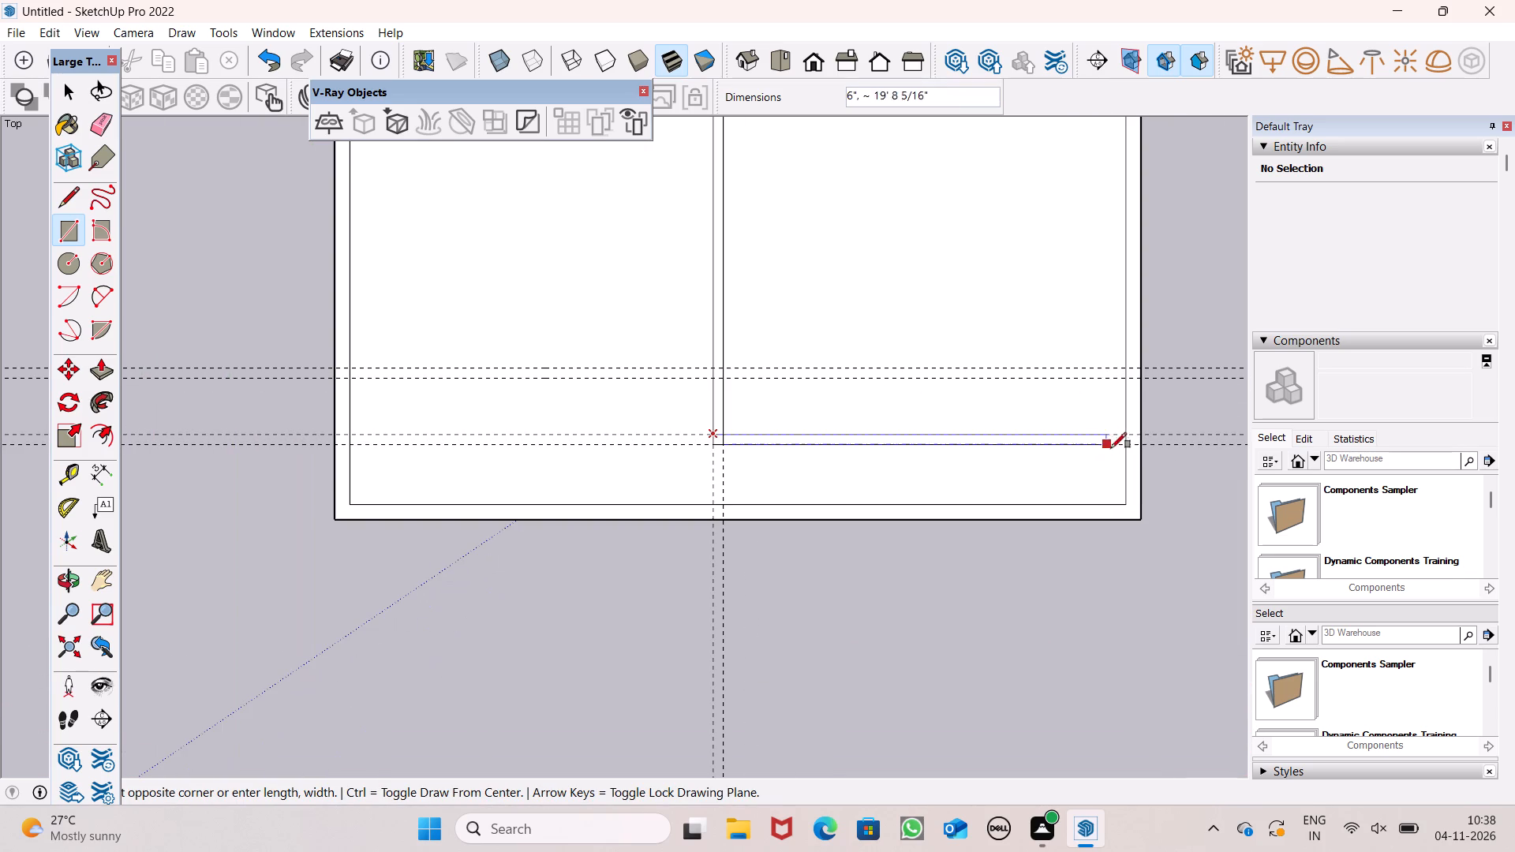
left_click(1126, 447)
scroll(1068, 428, "down", 4)
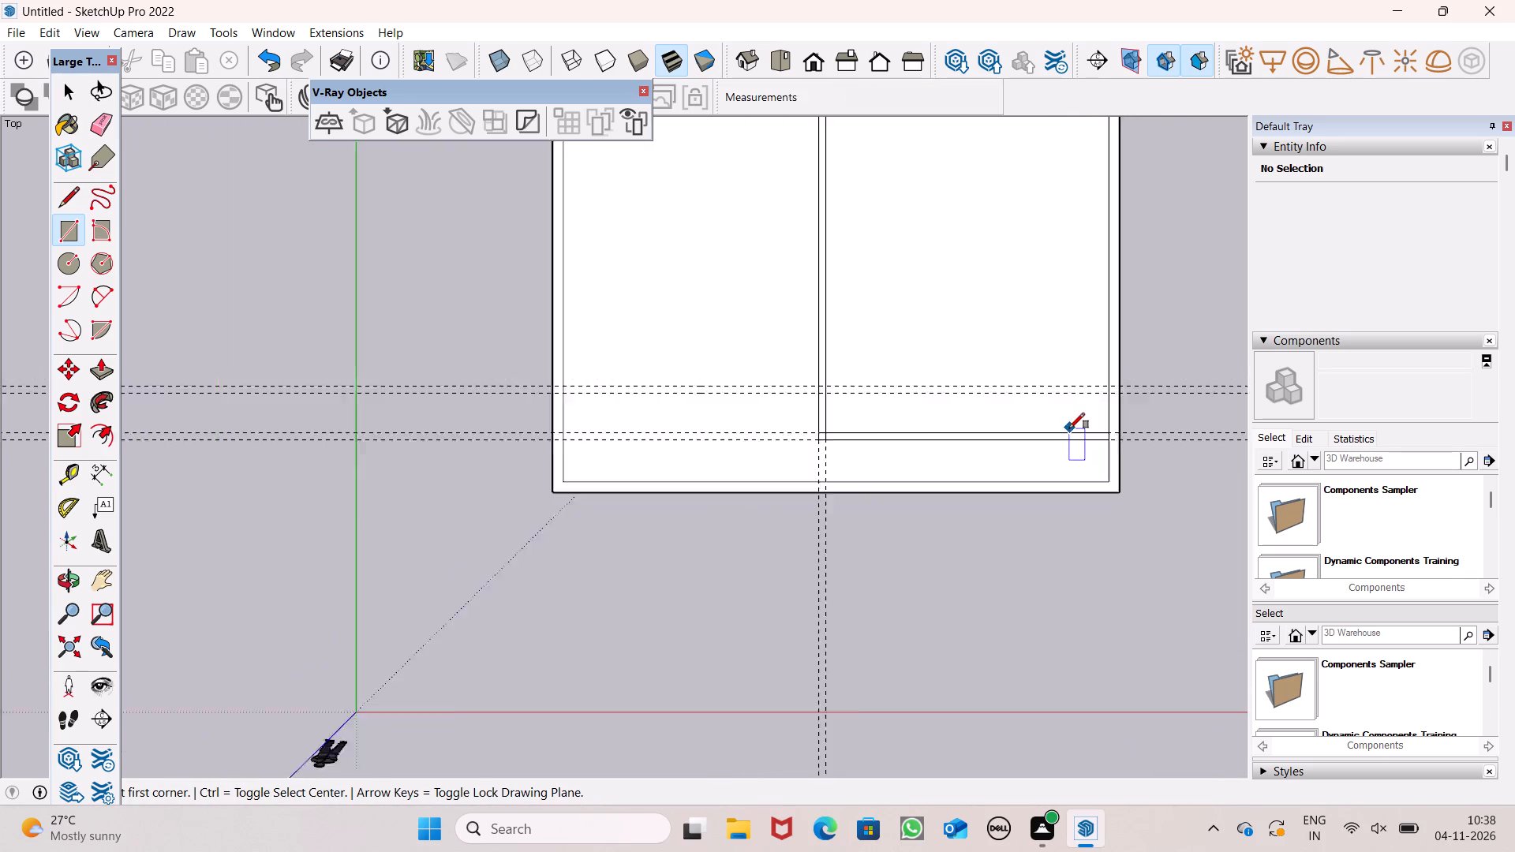
Draw a 6" by about 18' 6" wall rectangle between the other cross guides, from the inner edge nearest the green axis across the central wall.
scroll(1069, 428, "down", 4)
scroll(711, 394, "down", 3)
scroll(930, 402, "up", 6)
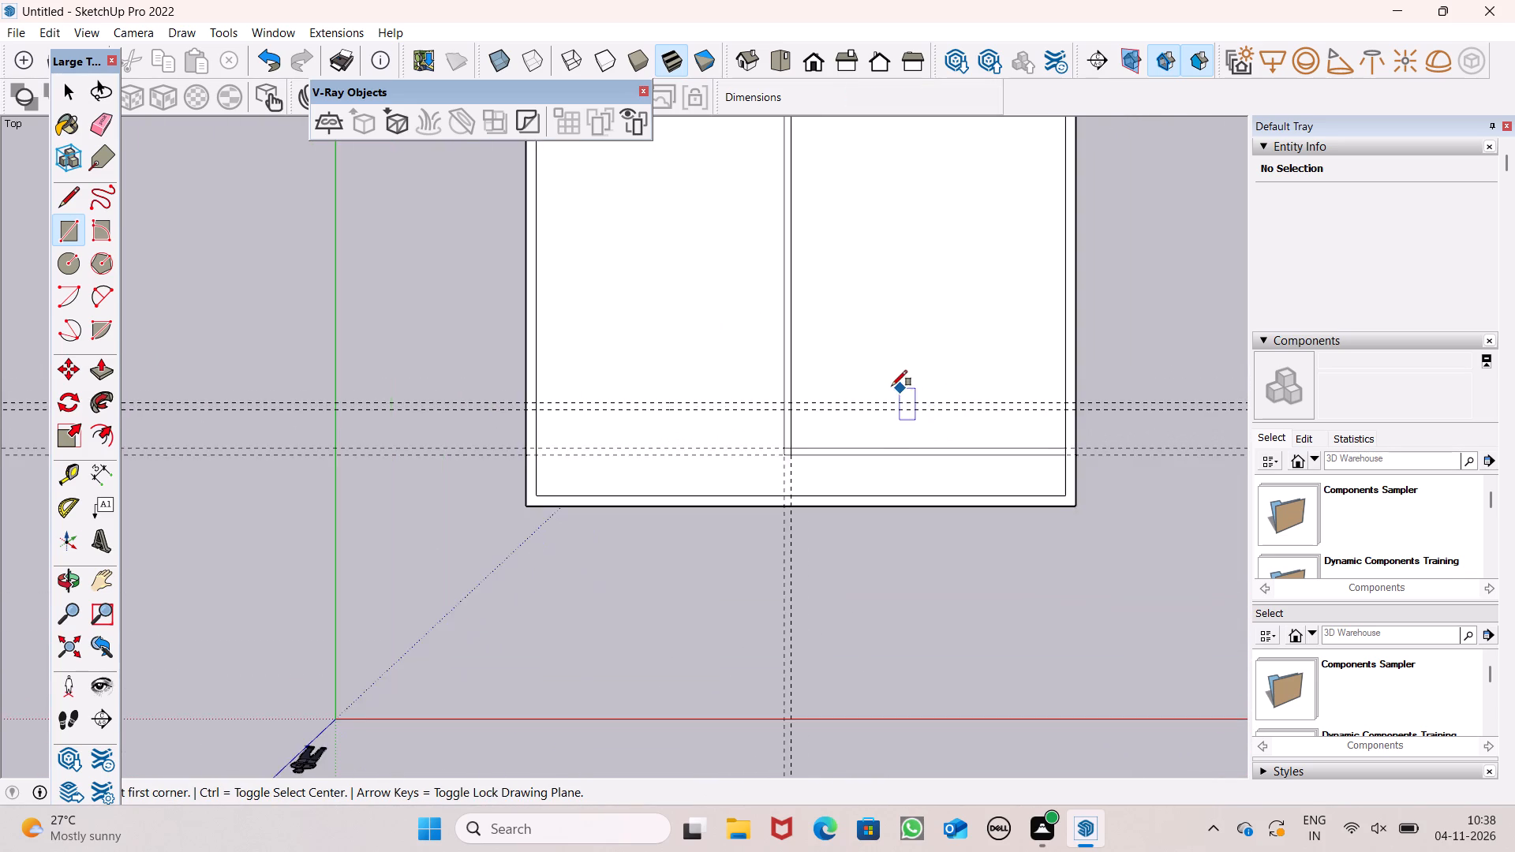
scroll(913, 398, "down", 3)
scroll(727, 353, "up", 5)
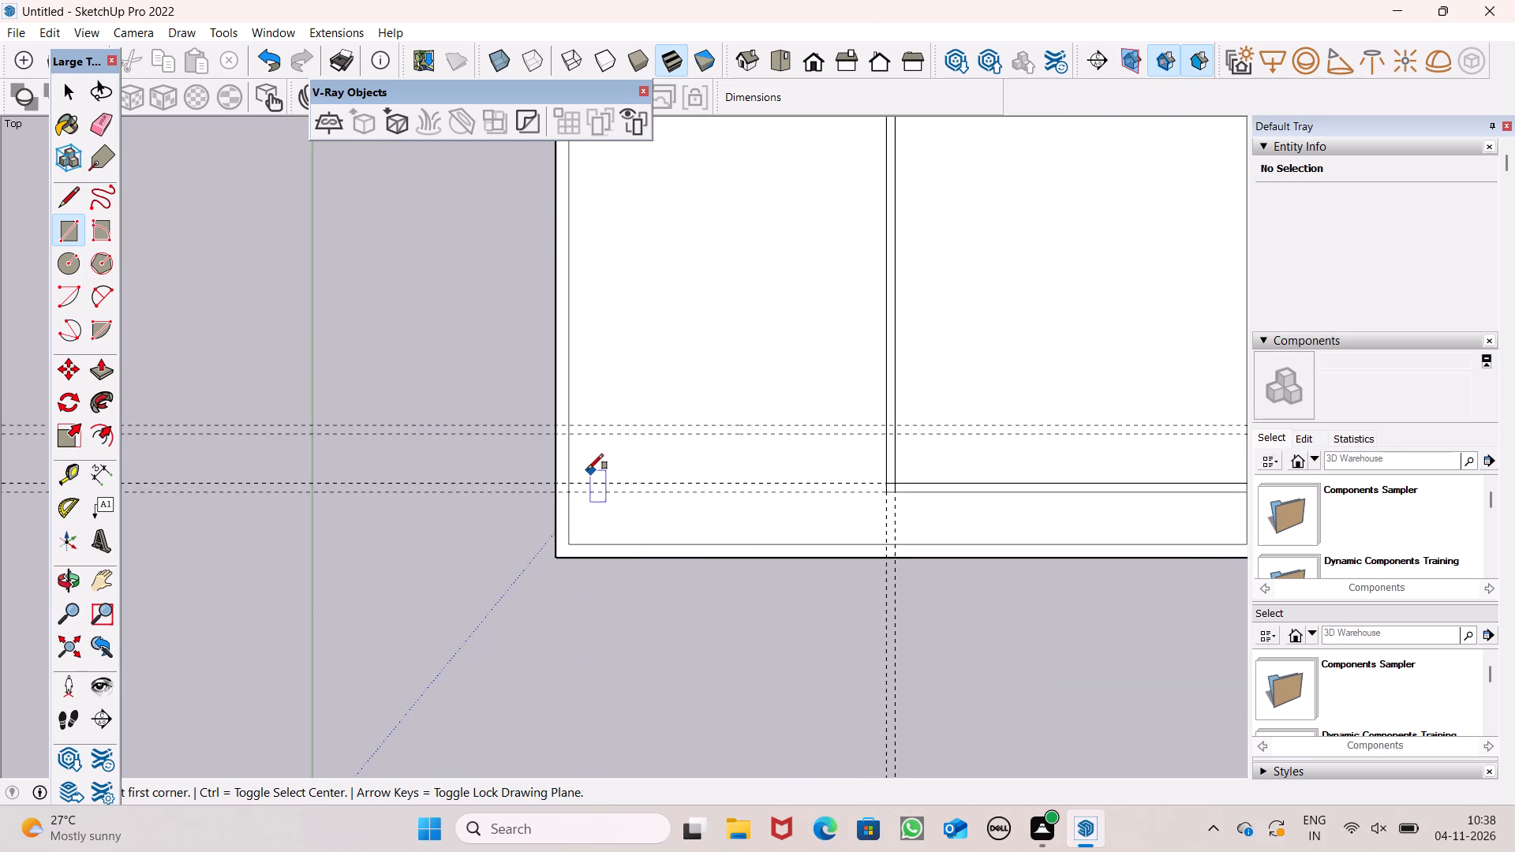
scroll(579, 443, "up", 1)
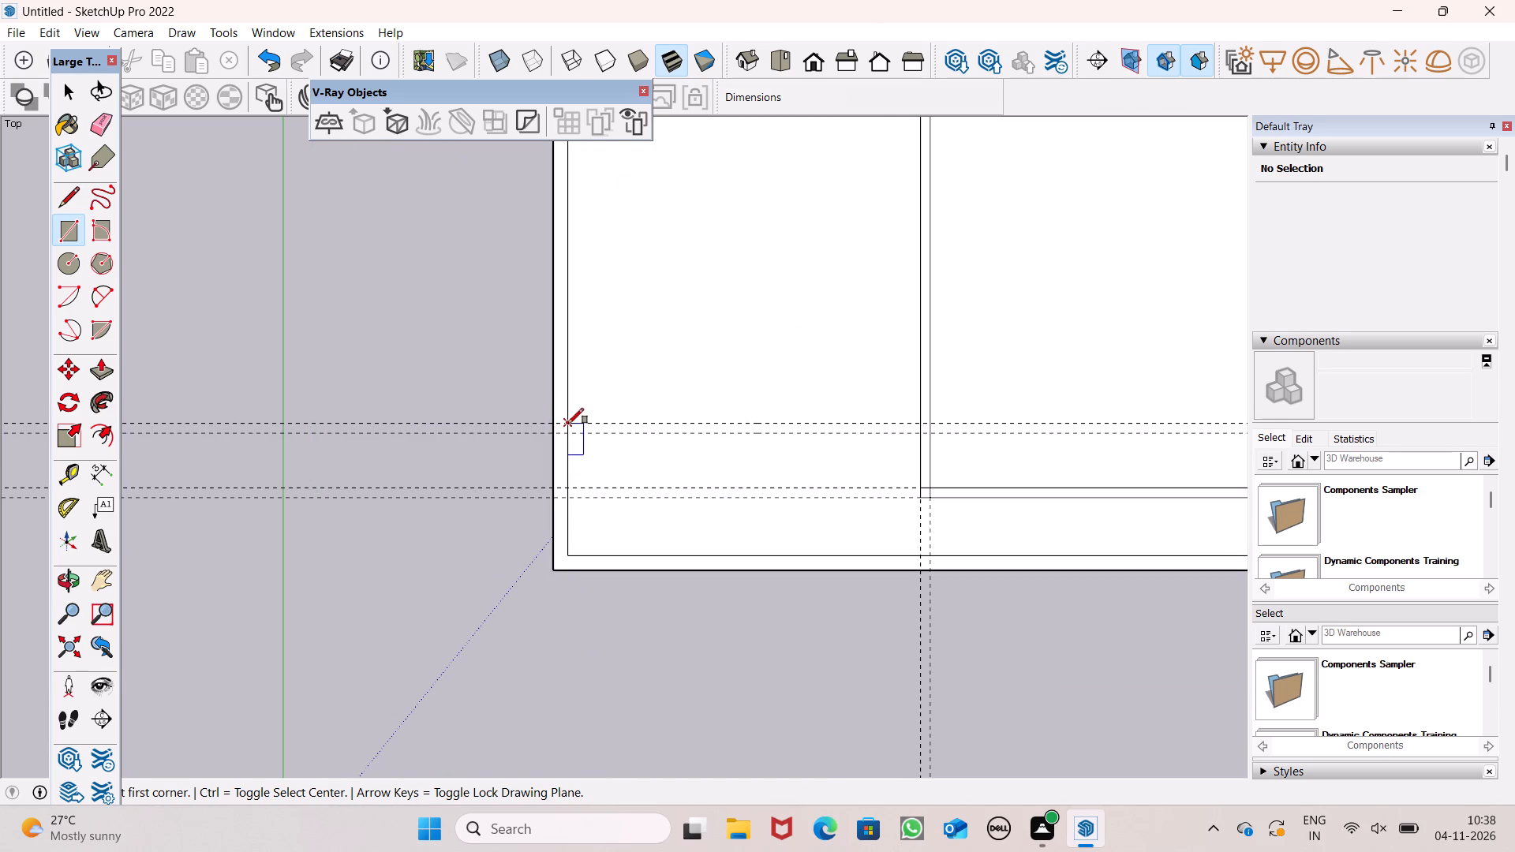
left_click(568, 424)
left_click(930, 435)
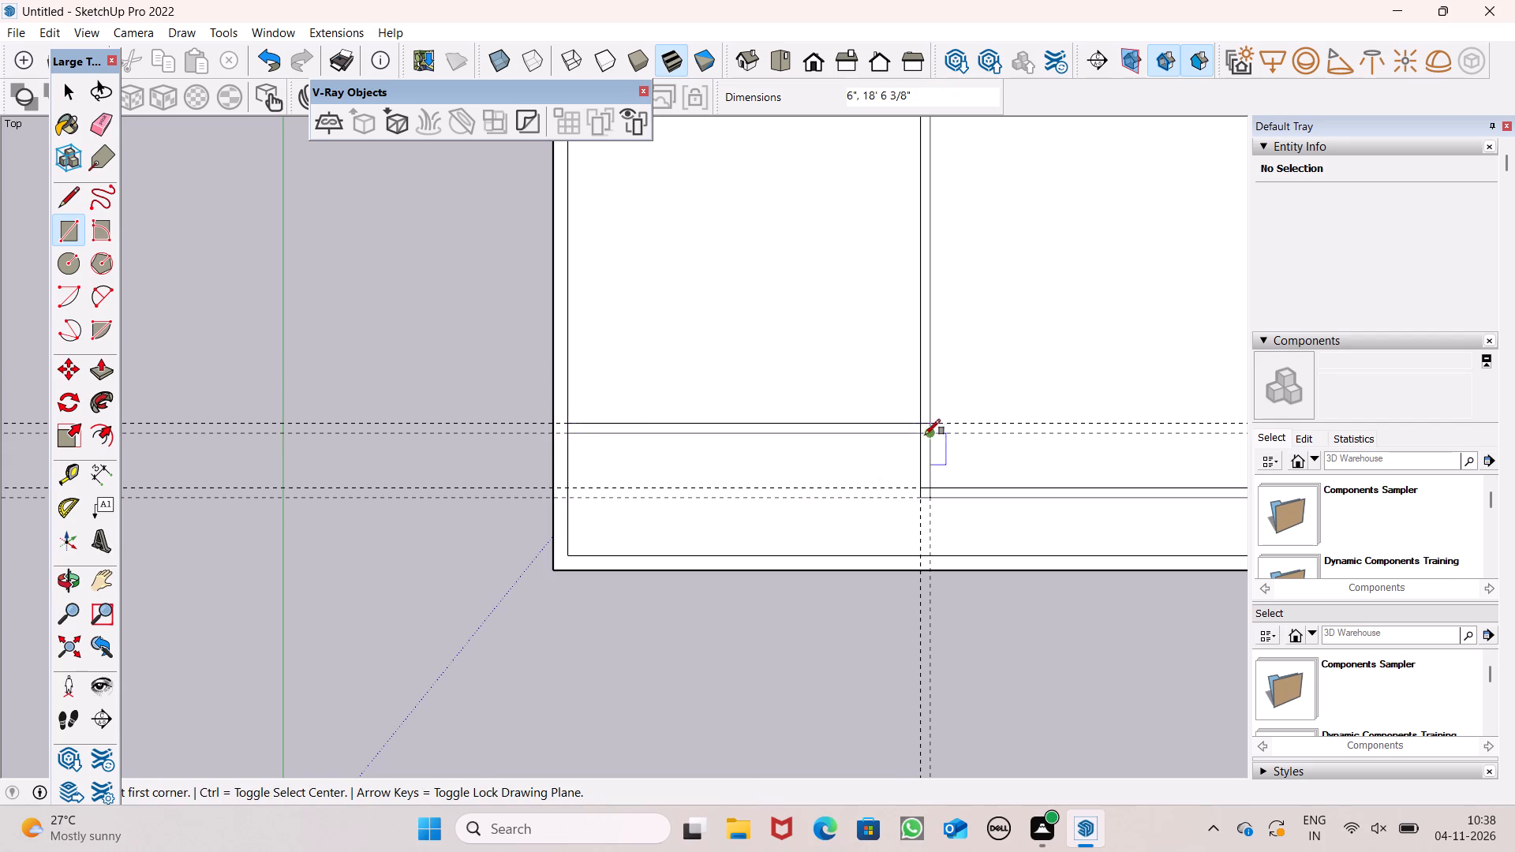
Erase all the construction guides, both the four cross guides and the two running along the central wall.
scroll(641, 398, "down", 6)
scroll(773, 437, "down", 2)
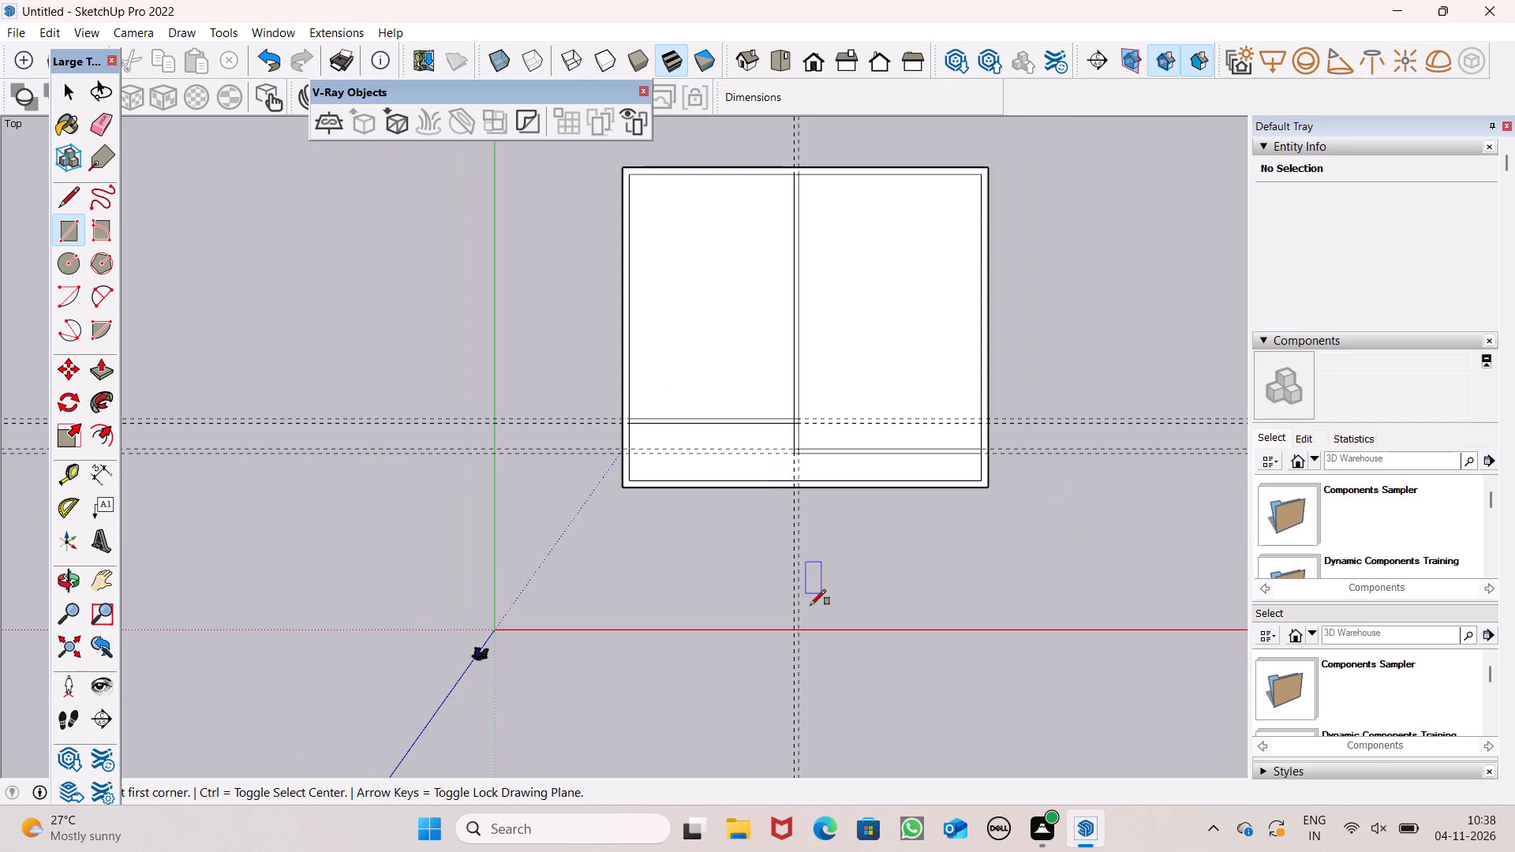
middle_click_drag(808, 604, 810, 585)
scroll(778, 524, "down", 2)
scroll(823, 409, "up", 2)
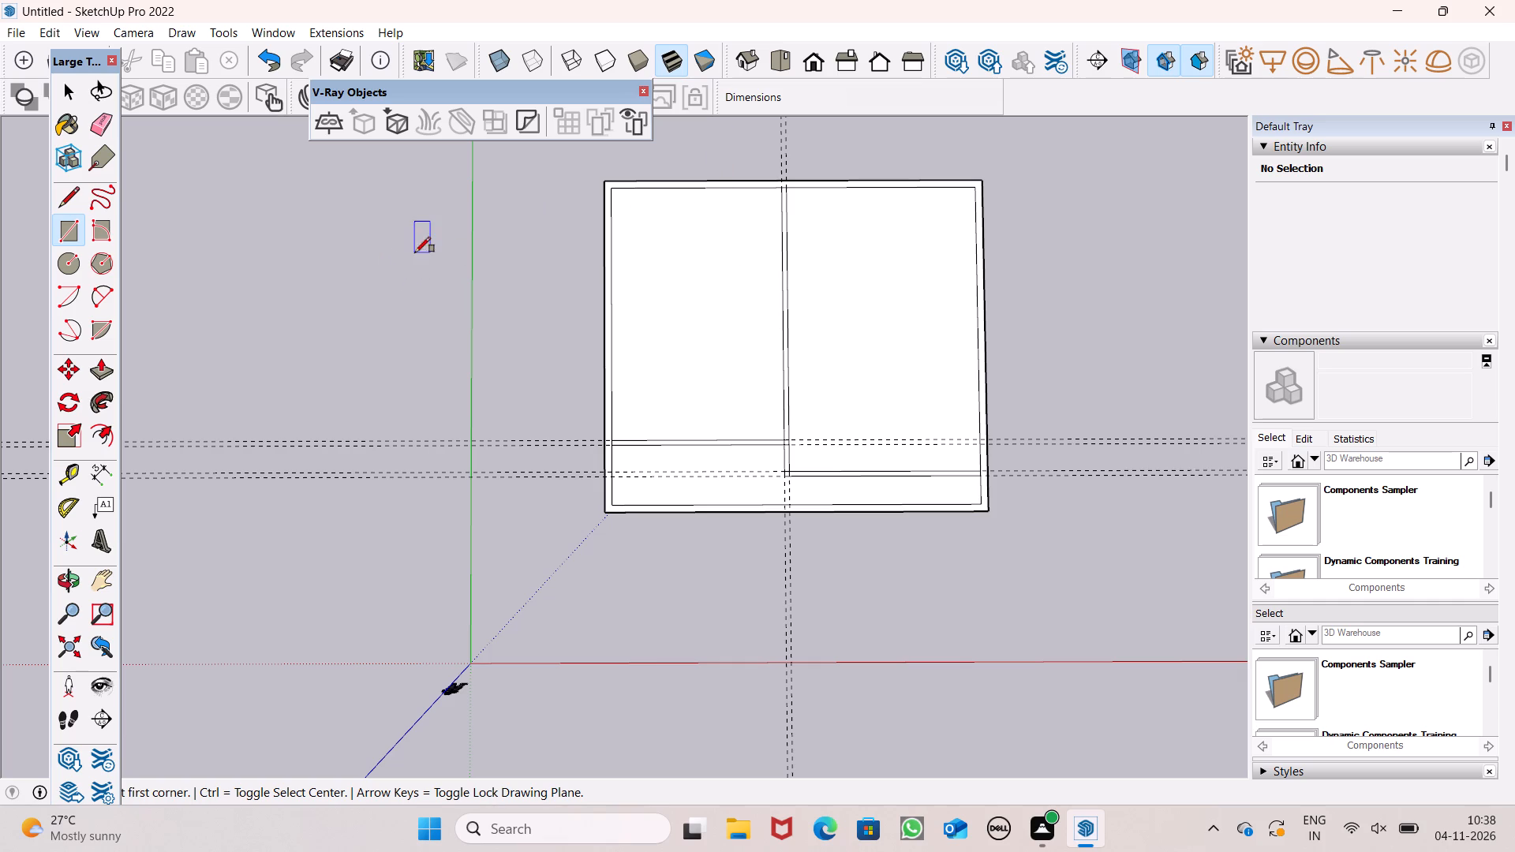
scroll(569, 338, "up", 1)
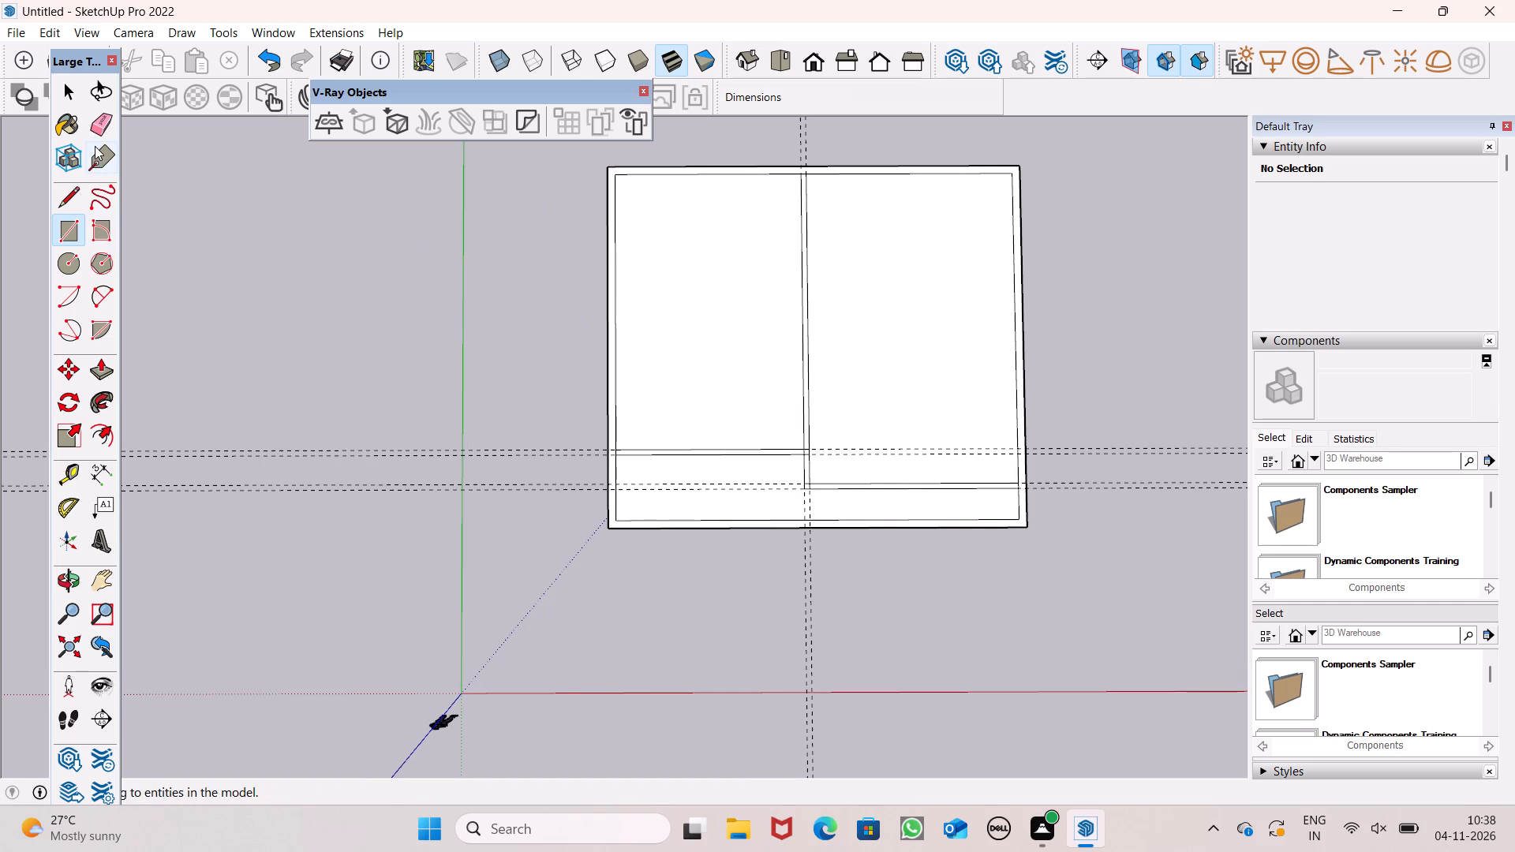
left_click(100, 136)
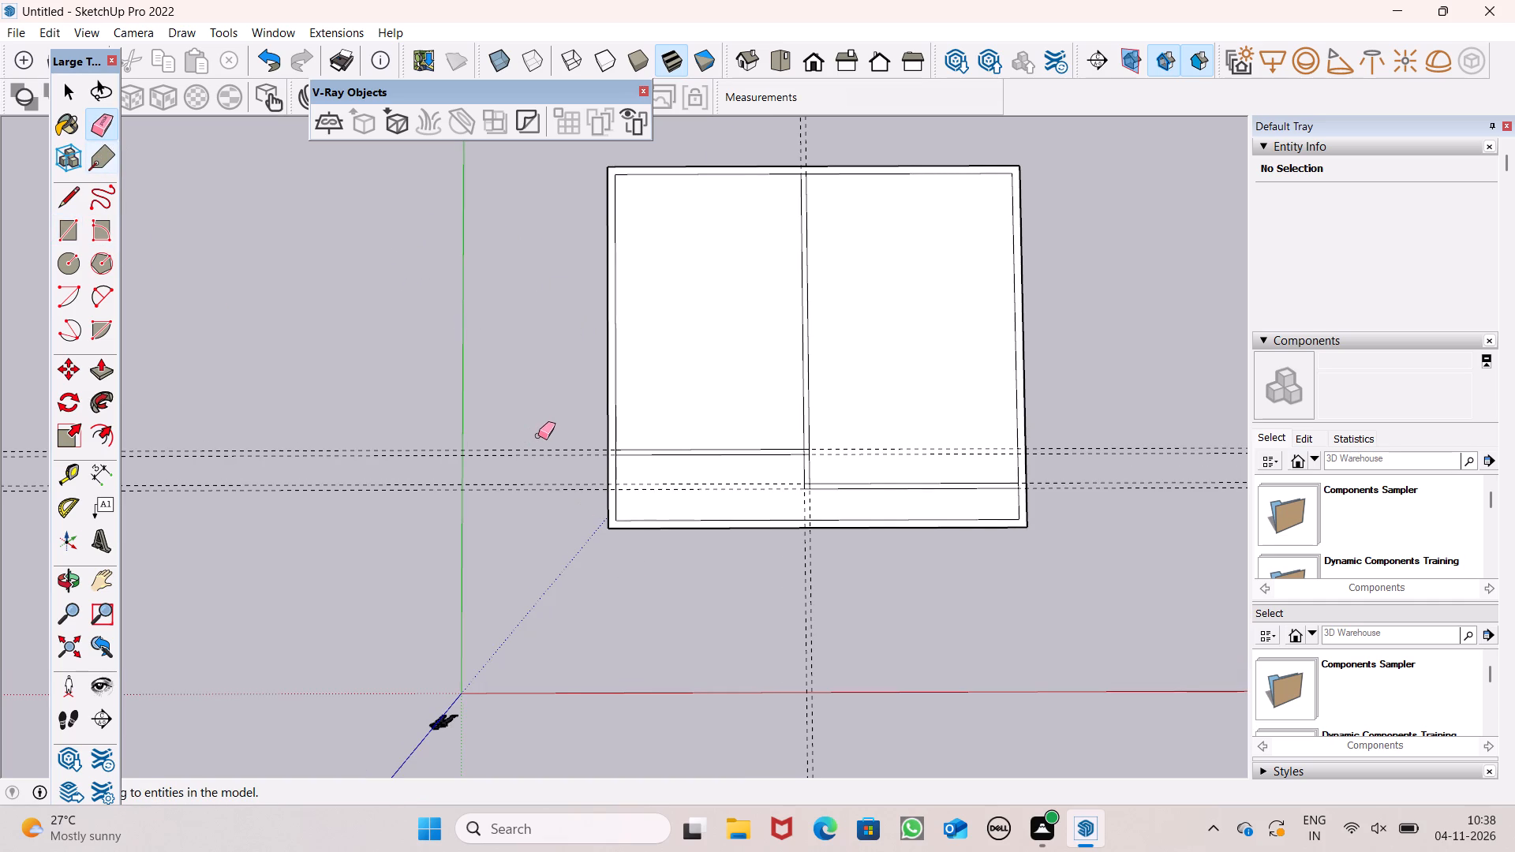
left_click_drag(538, 435, 533, 499)
left_click_drag(533, 501, 531, 519)
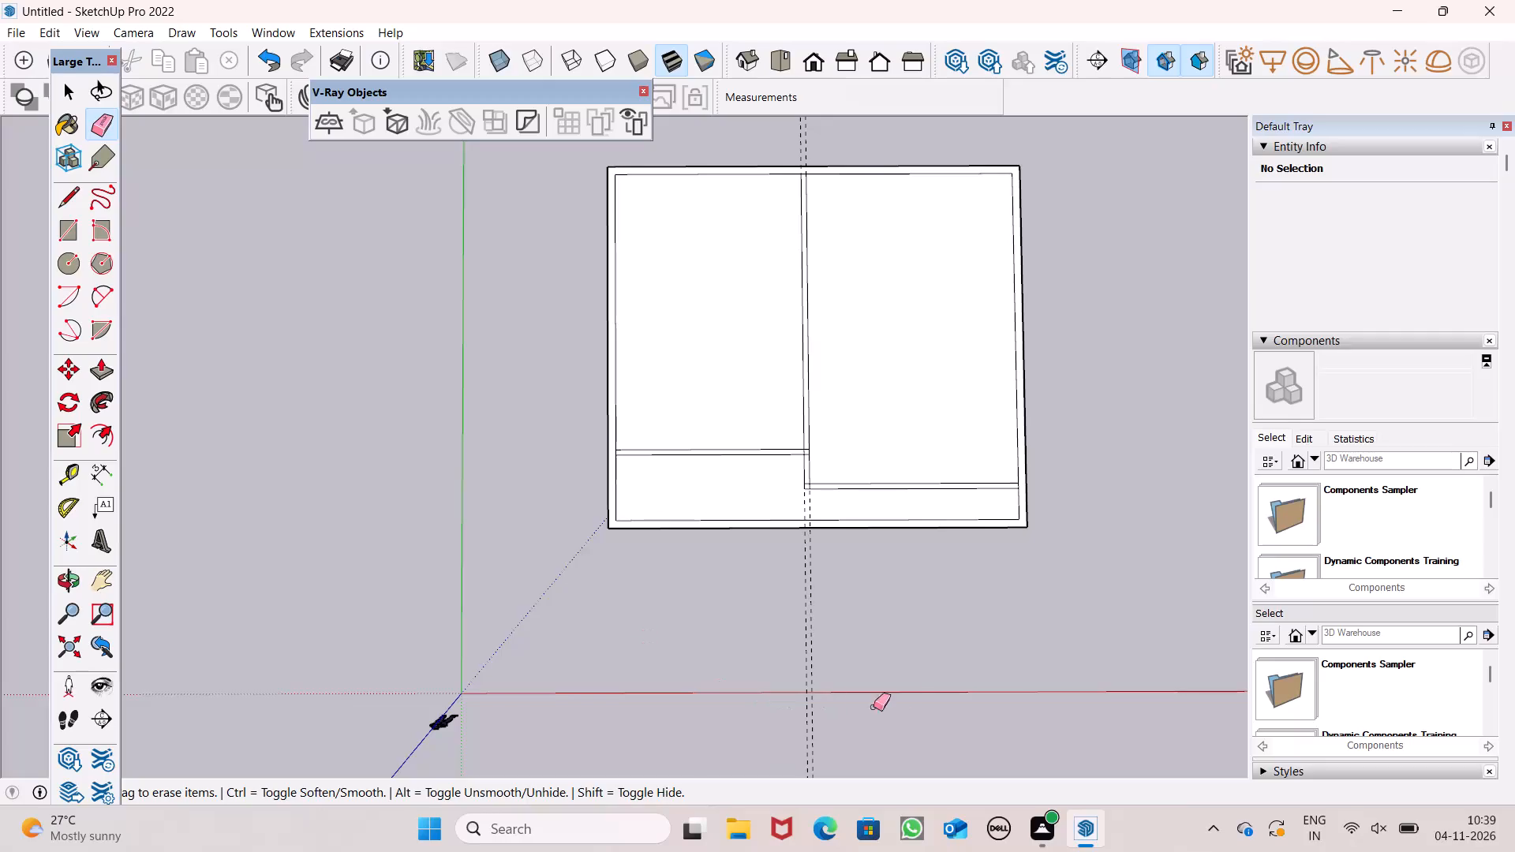
left_click_drag(829, 648, 784, 681)
Erase the overlapping edges where each cross wall meets the central wall, so the inner walls join at the junction and the corner.
scroll(825, 525, "up", 5)
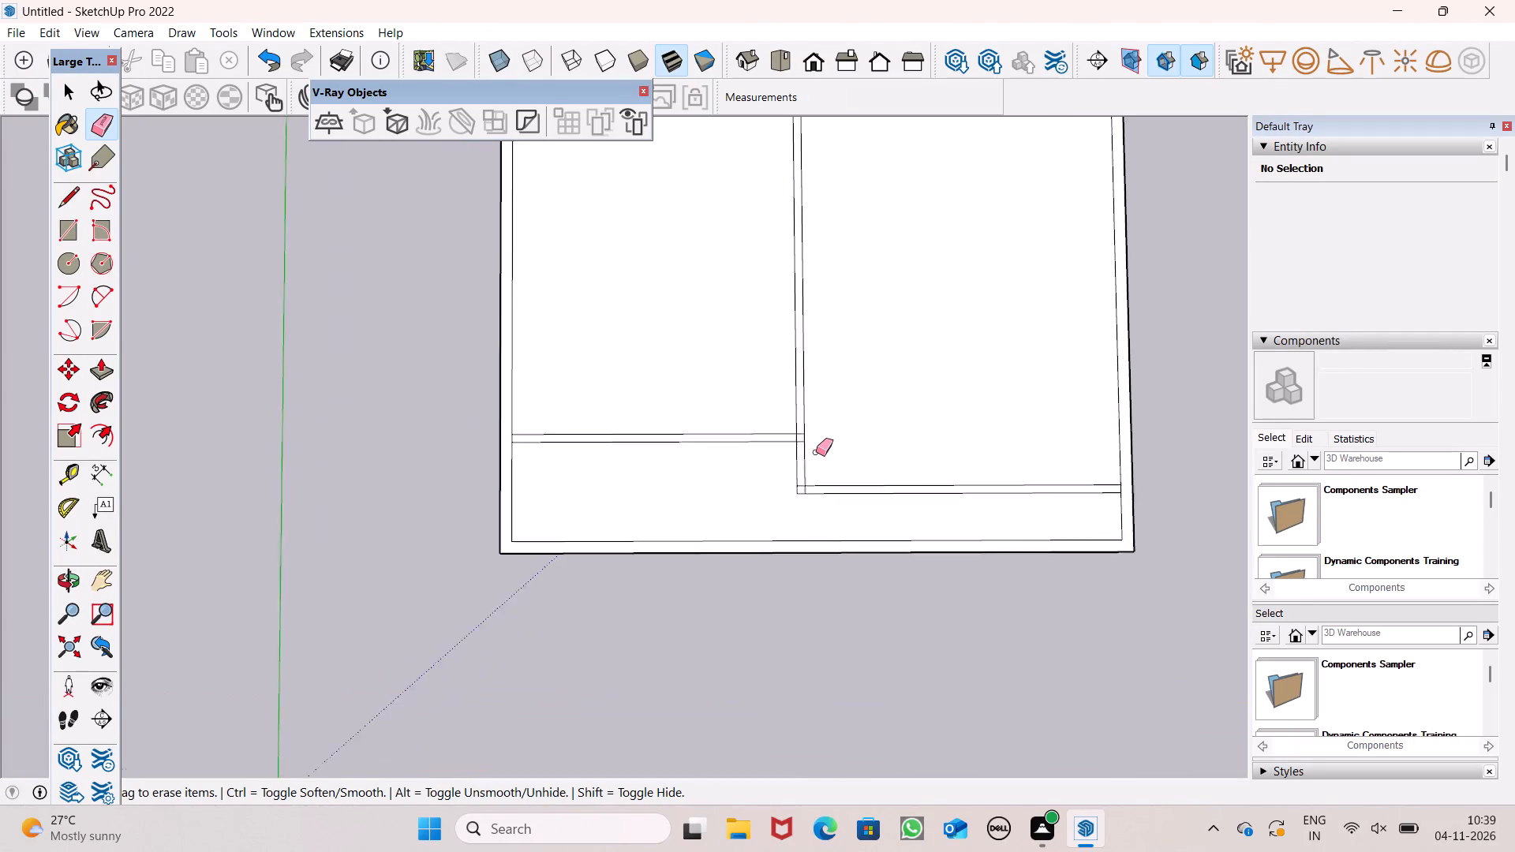
scroll(816, 452, "up", 15)
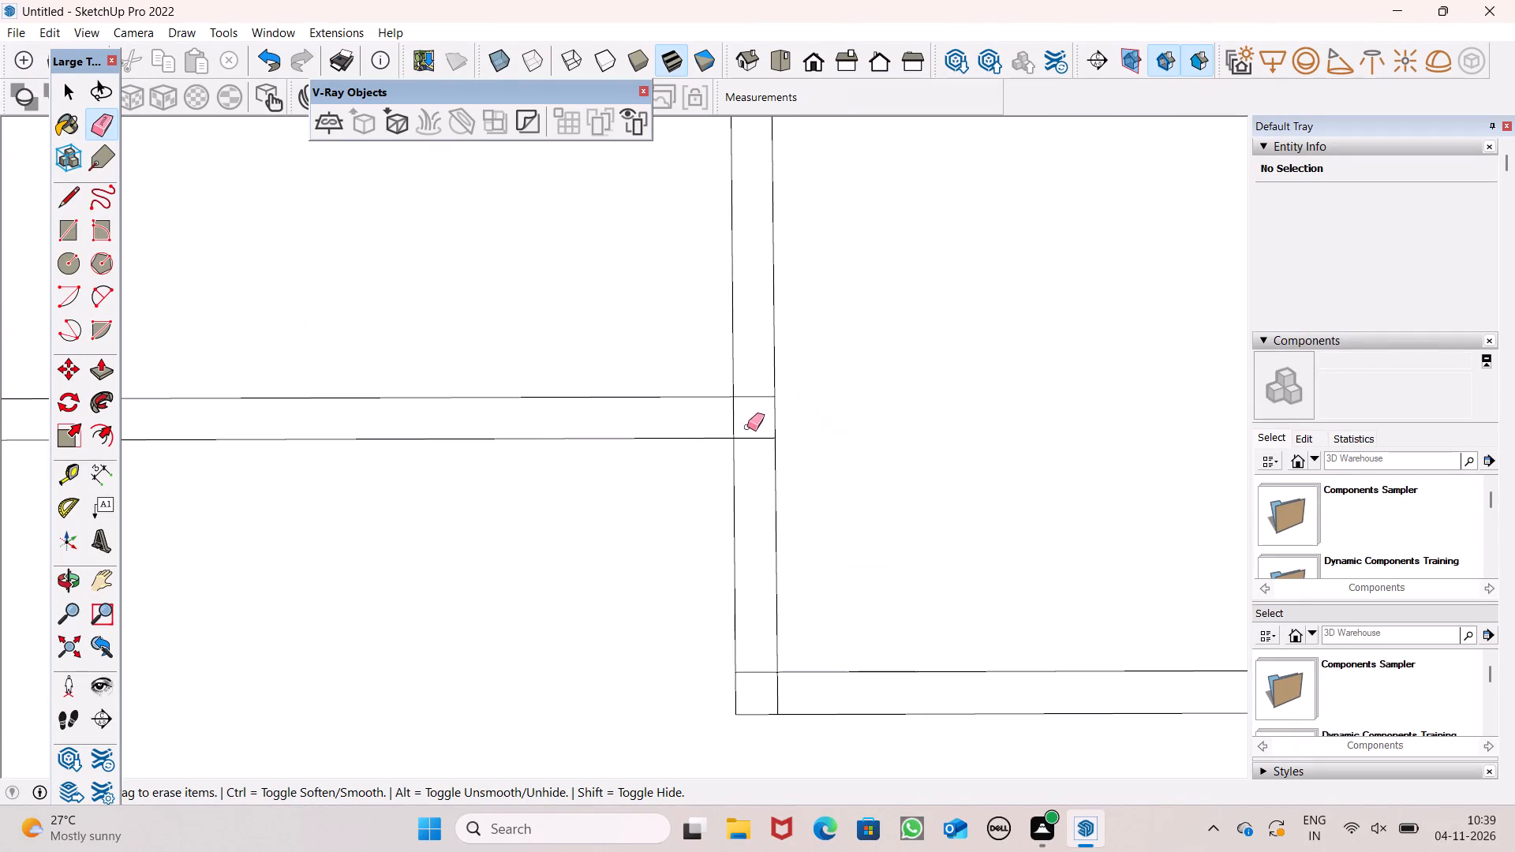
left_click_drag(721, 430, 752, 446)
scroll(775, 376, "down", 5)
scroll(855, 382, "down", 8)
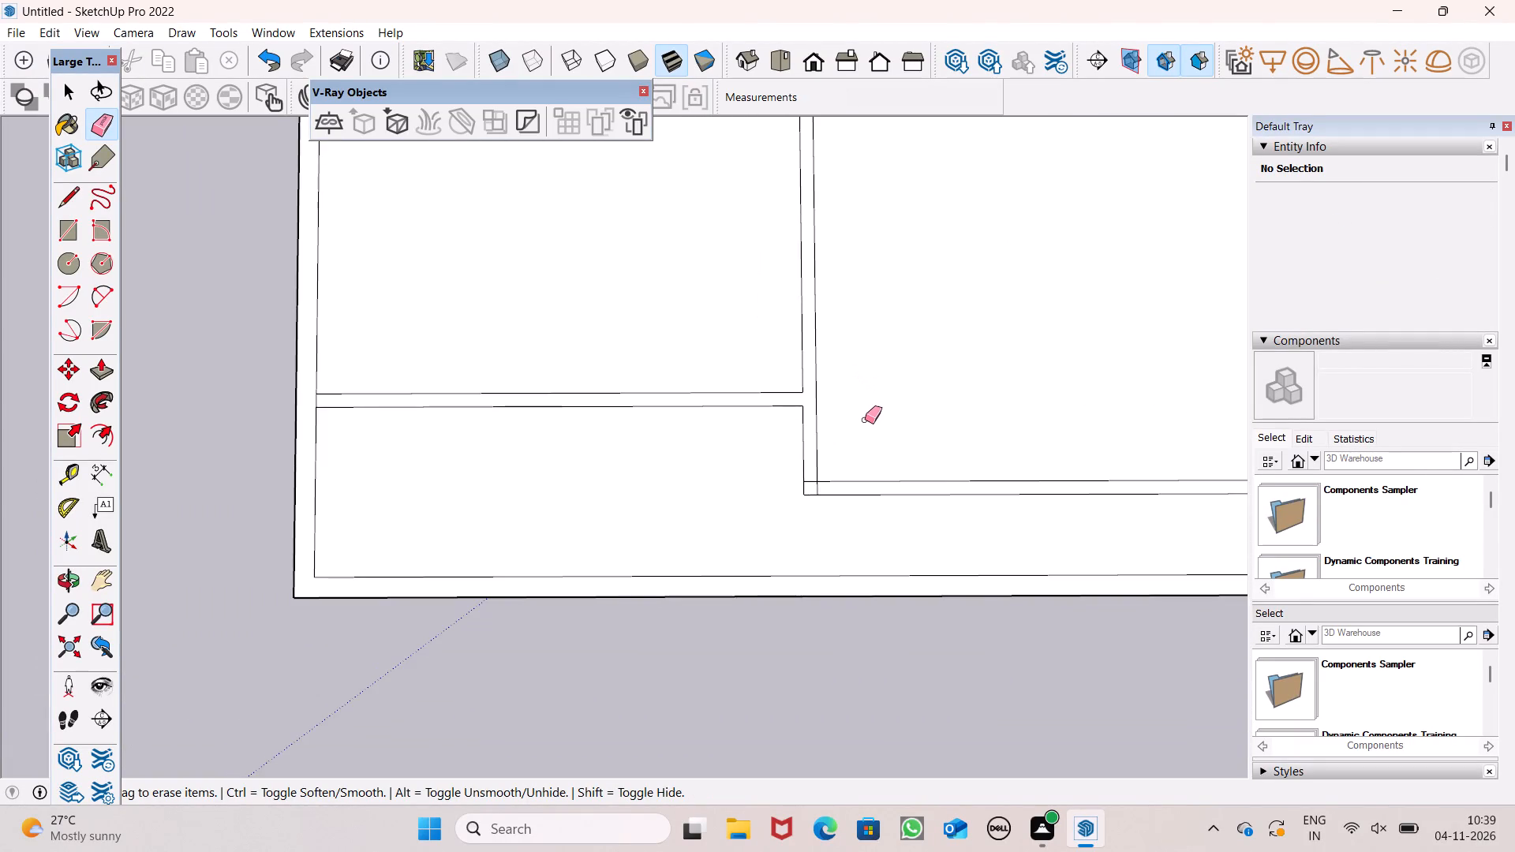
scroll(865, 429, "down", 5)
scroll(839, 472, "up", 3)
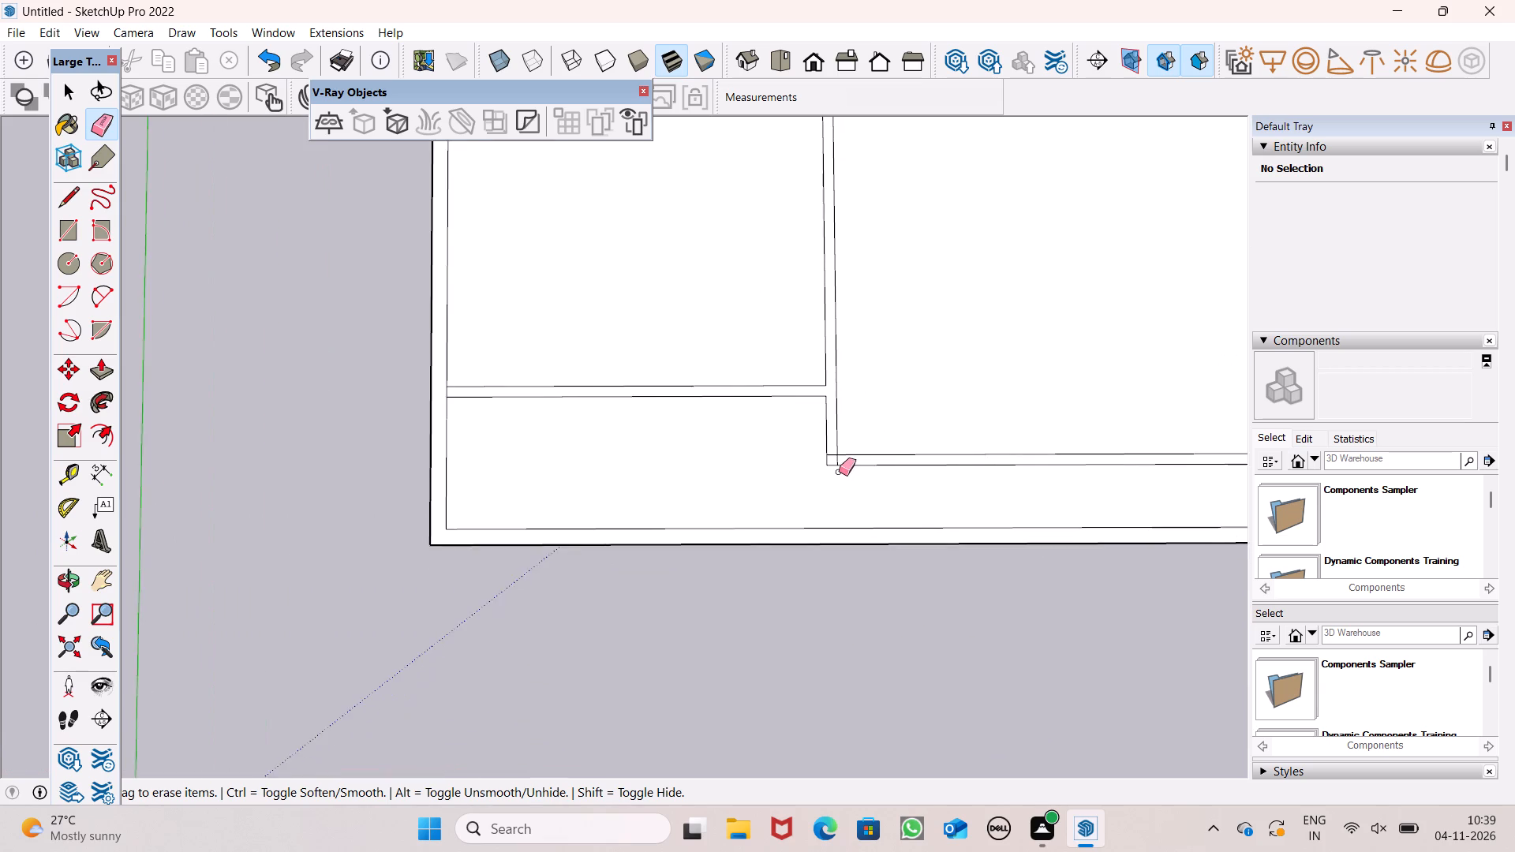
scroll(839, 472, "up", 11)
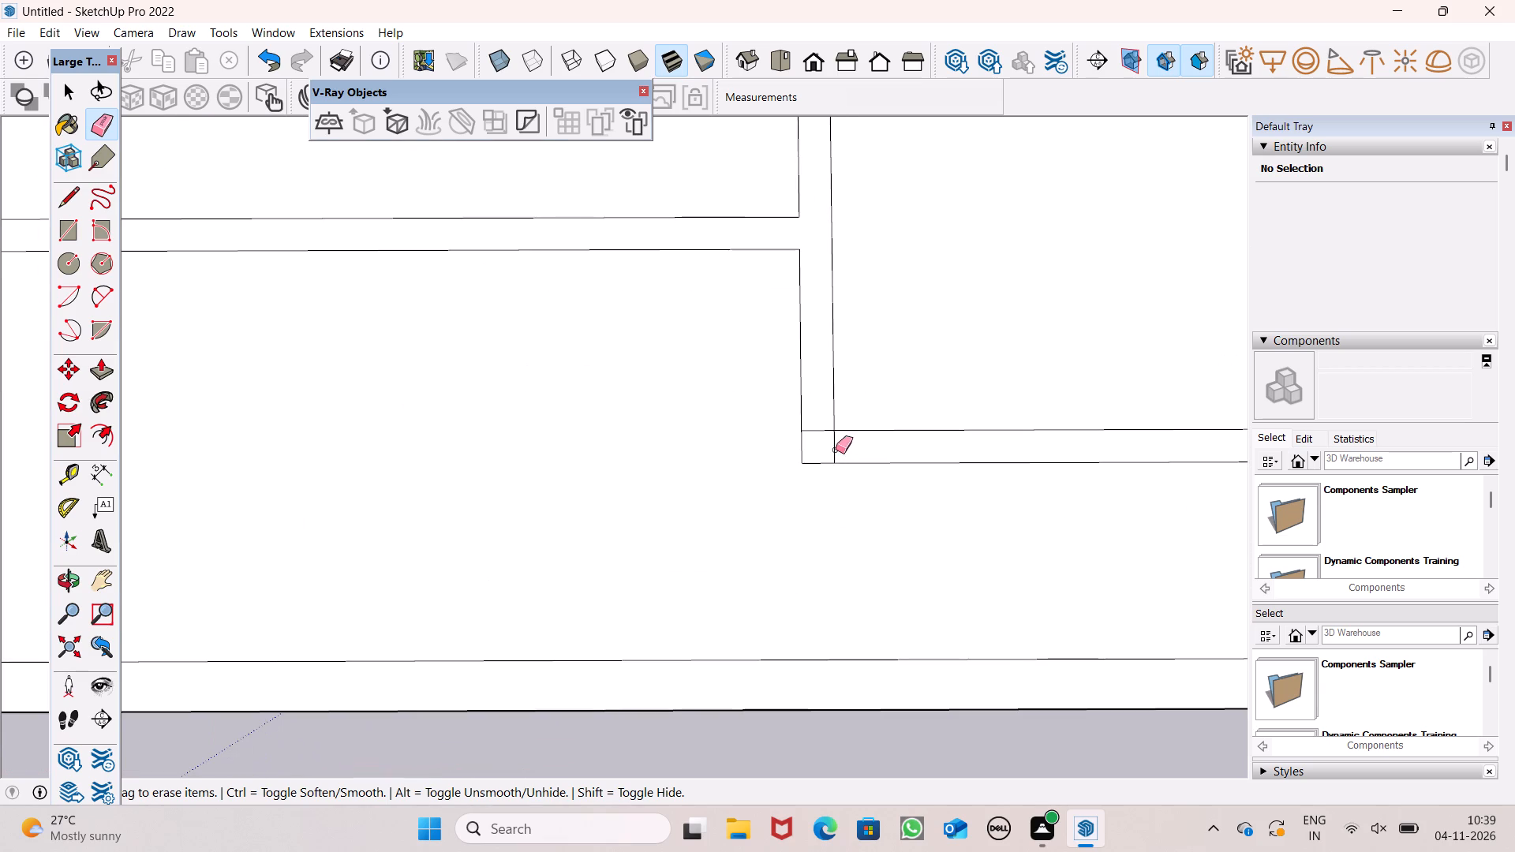
scroll(833, 451, "up", 3)
left_click_drag(825, 422, 849, 450)
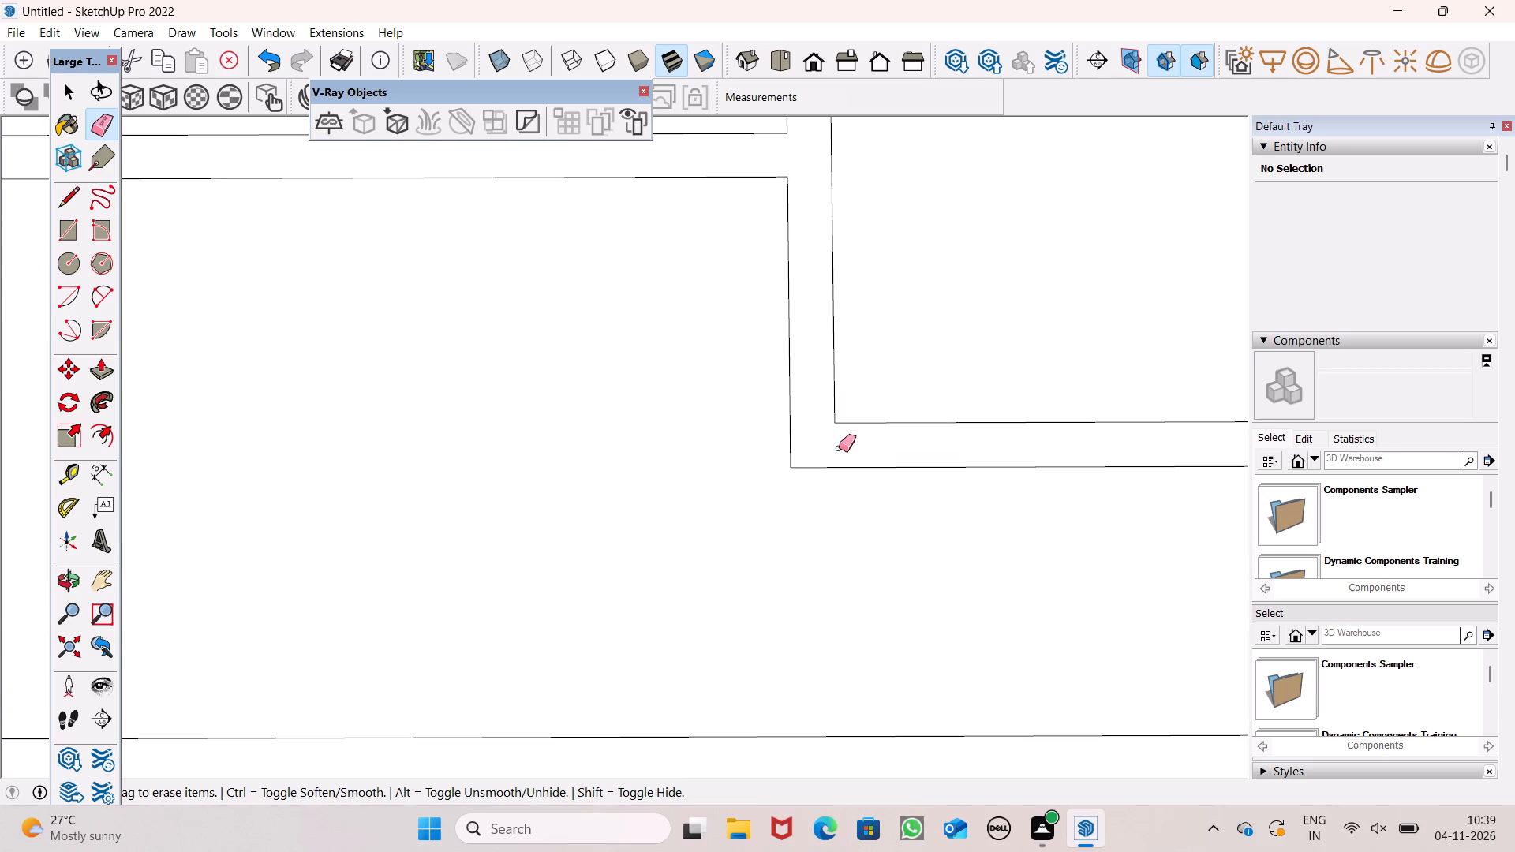
Erase the inner outline segments that close off the outer ends of both cross walls, merging them with the outer wall.
scroll(656, 629, "down", 6)
scroll(812, 390, "down", 10)
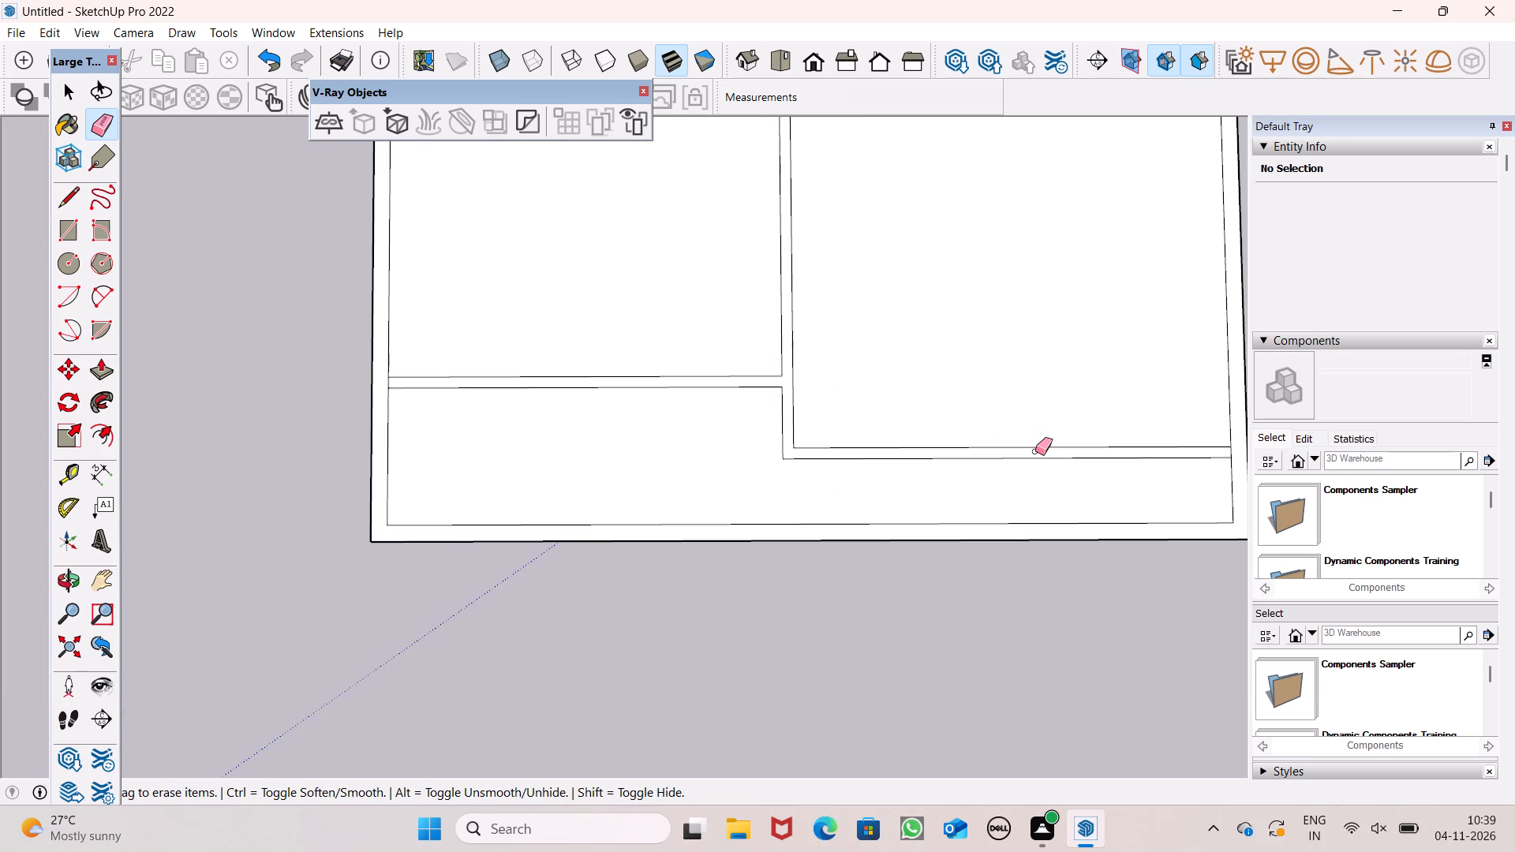
scroll(1037, 454, "down", 7)
scroll(772, 453, "up", 8)
scroll(705, 415, "up", 6)
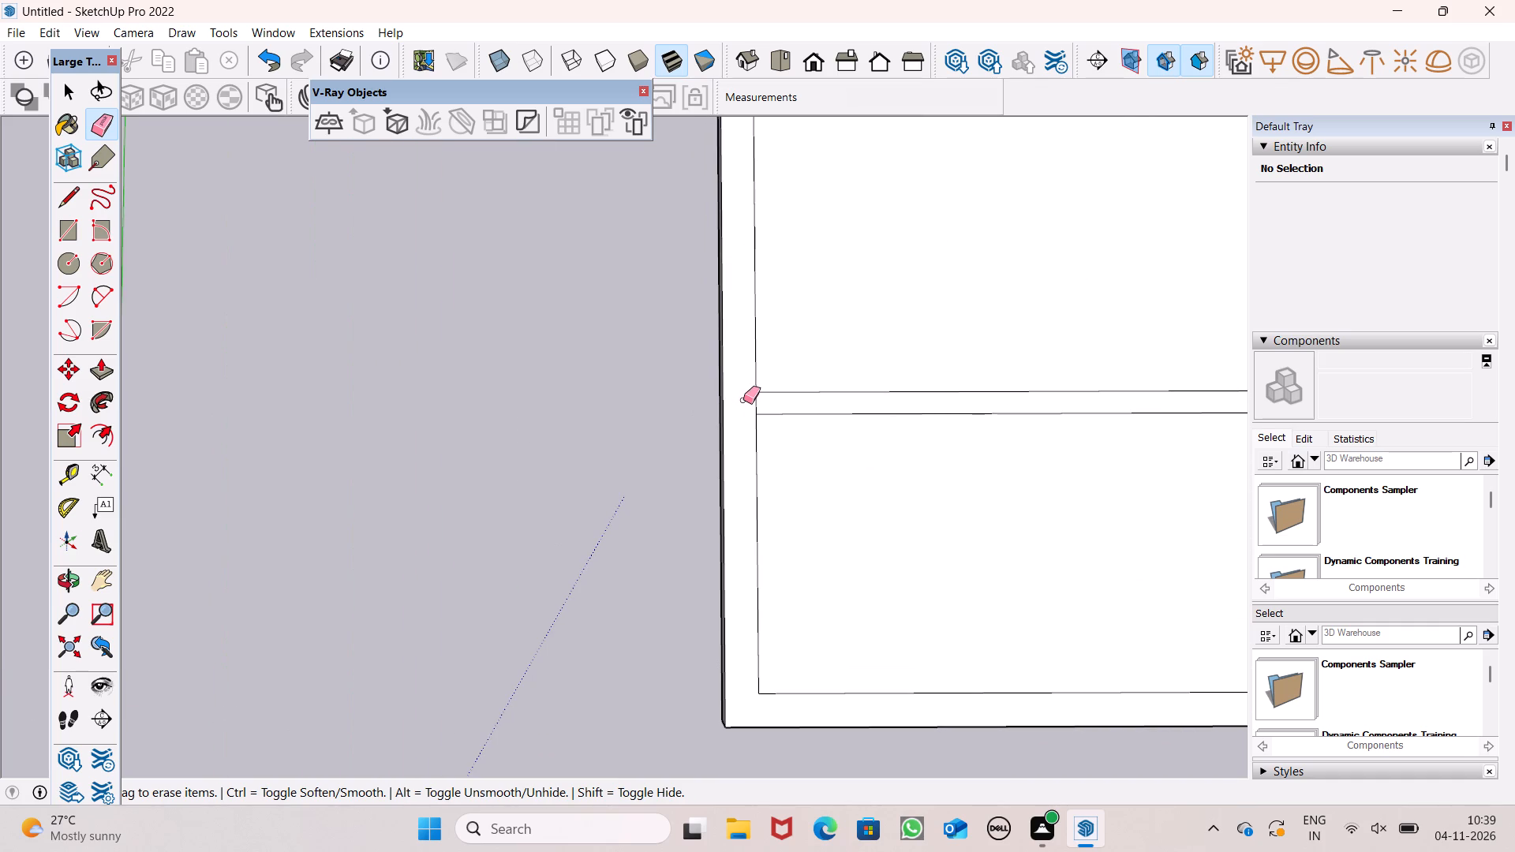
left_click_drag(748, 404, 757, 406)
scroll(724, 376, "down", 9)
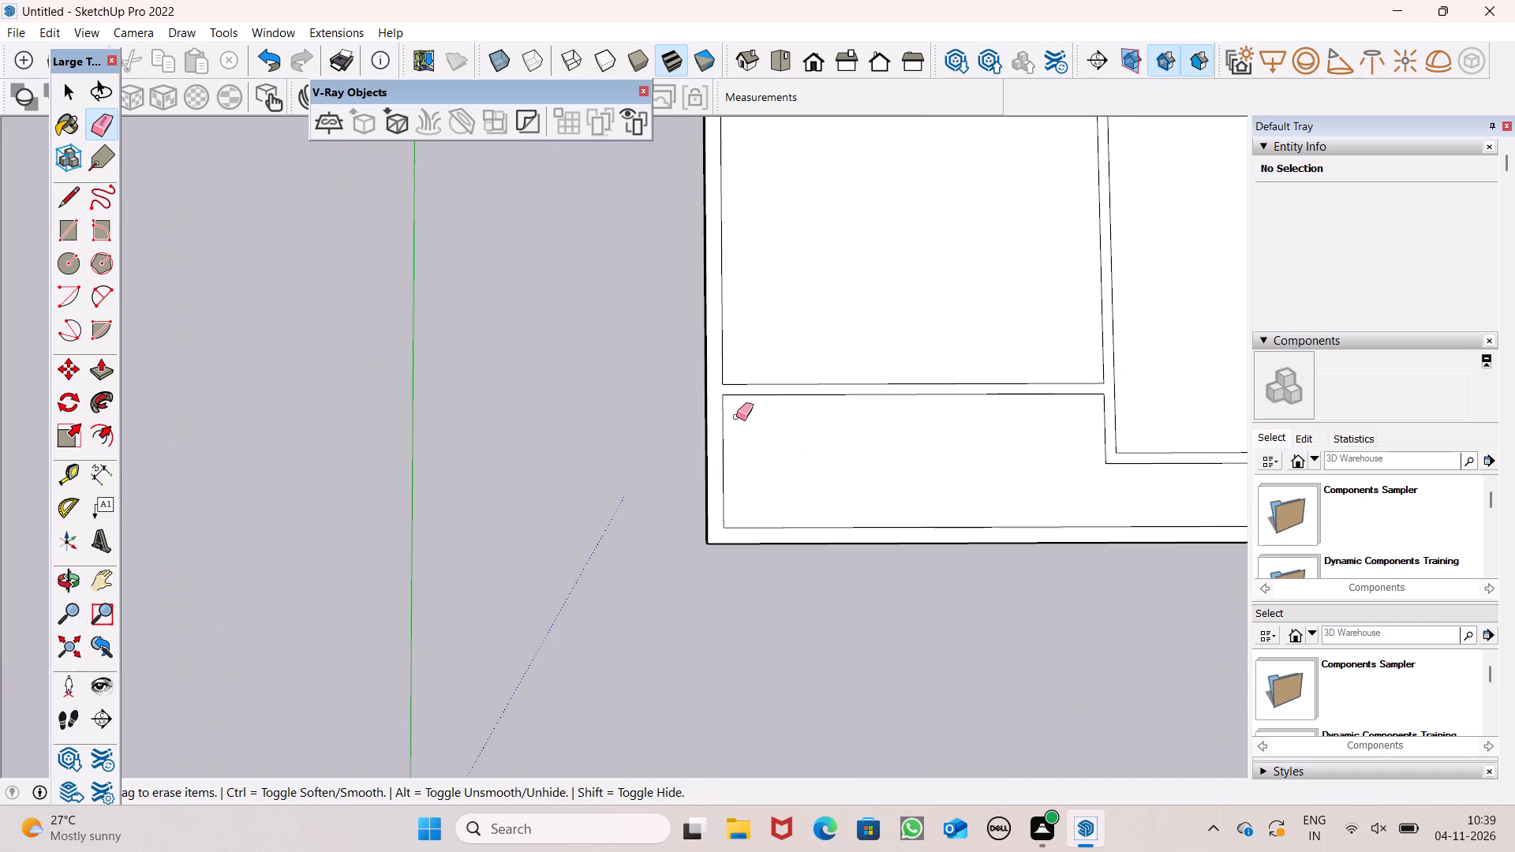
scroll(757, 400, "down", 7)
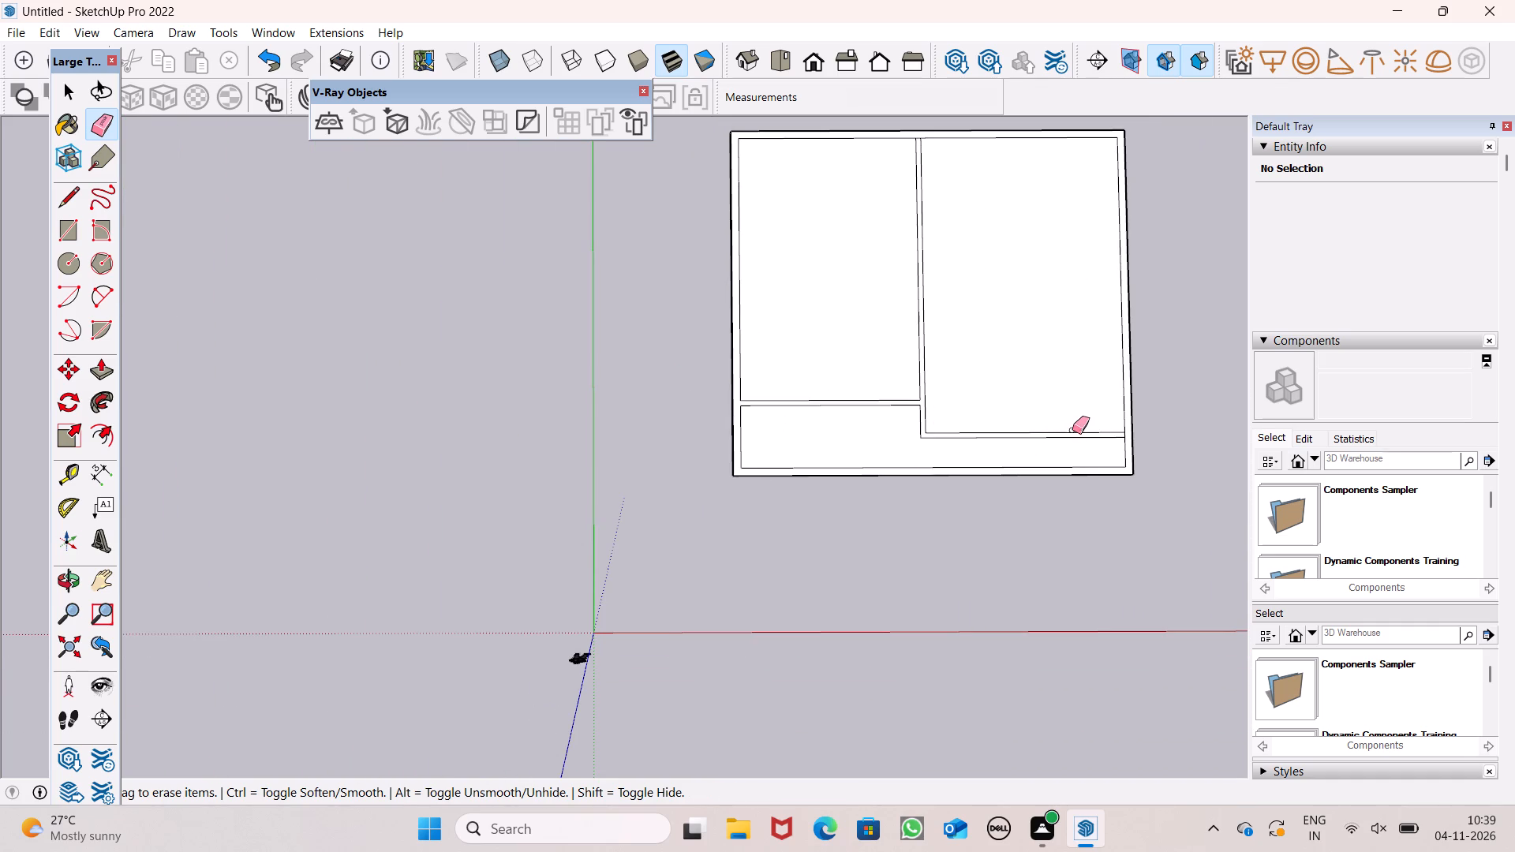
scroll(1072, 386, "up", 6)
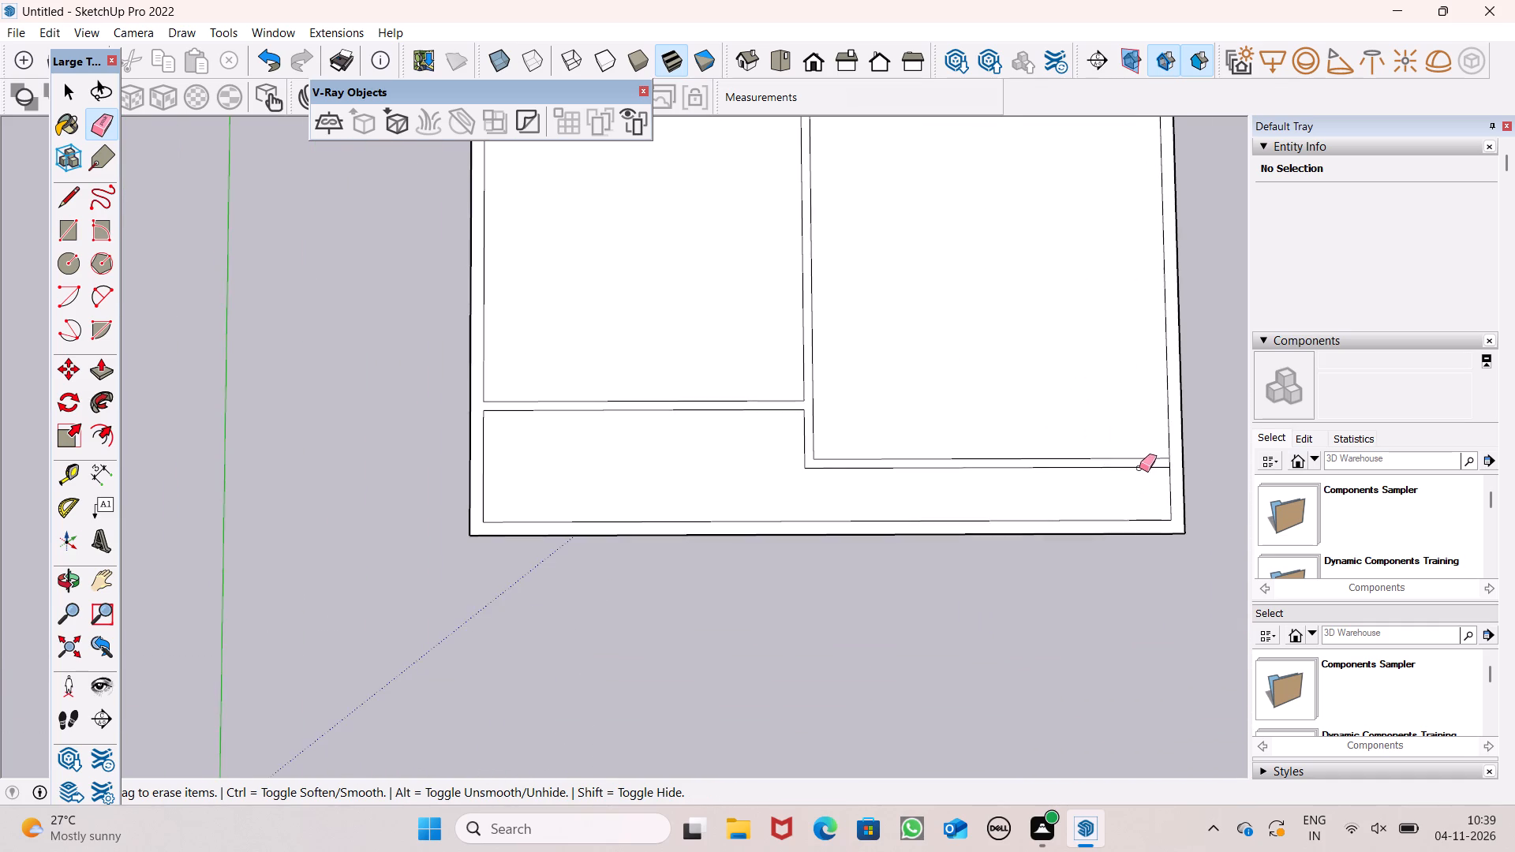
scroll(1141, 467, "up", 7)
left_click(1188, 465)
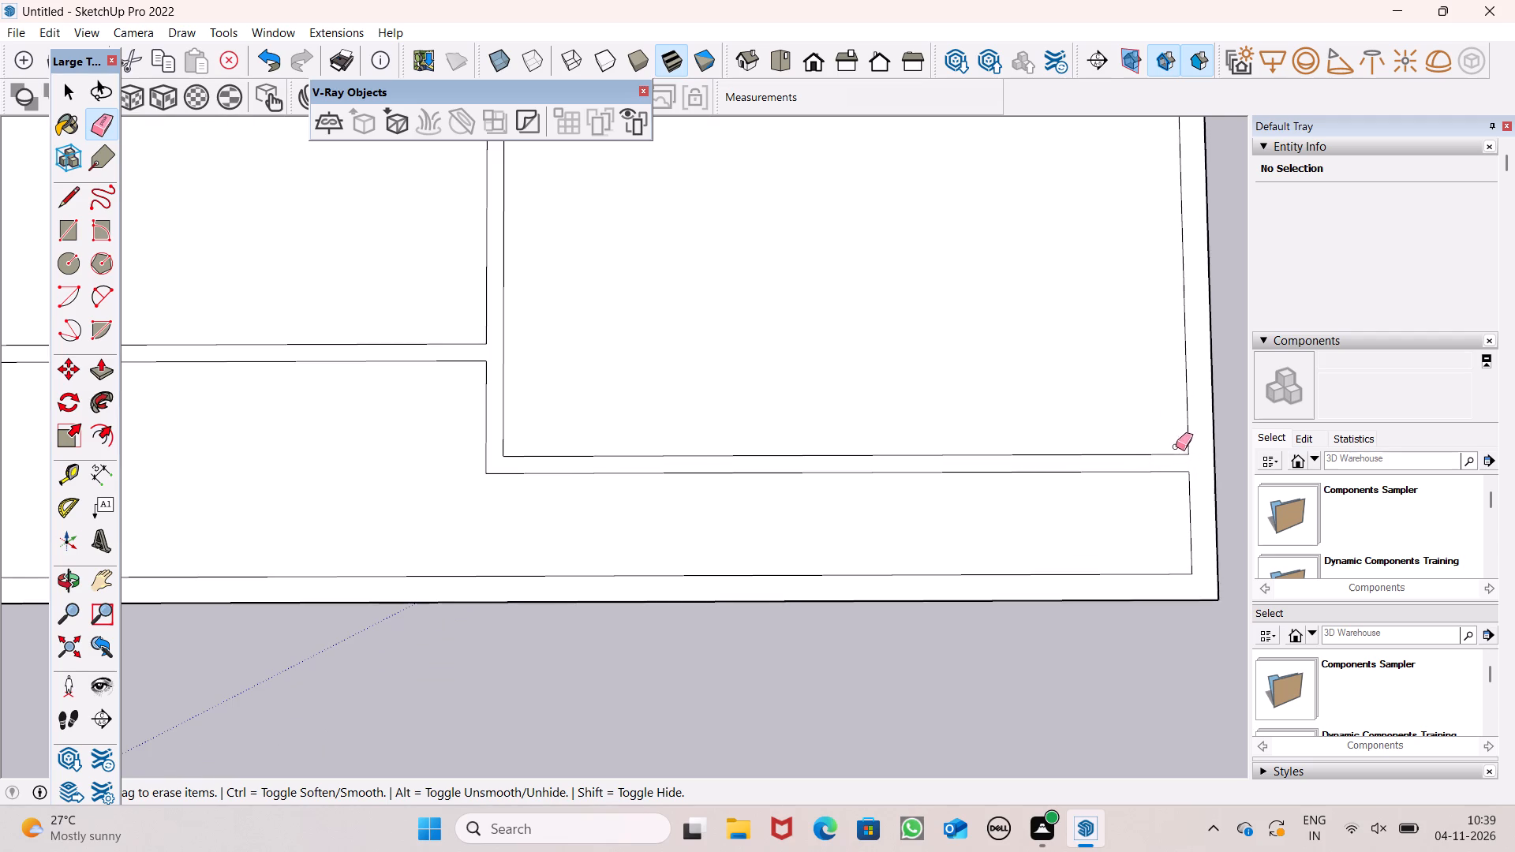
Draw a line across the outer wall nearest the green axis, from the cross wall's corner nearest the red axis to the slab's outer edge.
scroll(1148, 427, "down", 9)
scroll(1078, 521, "down", 3)
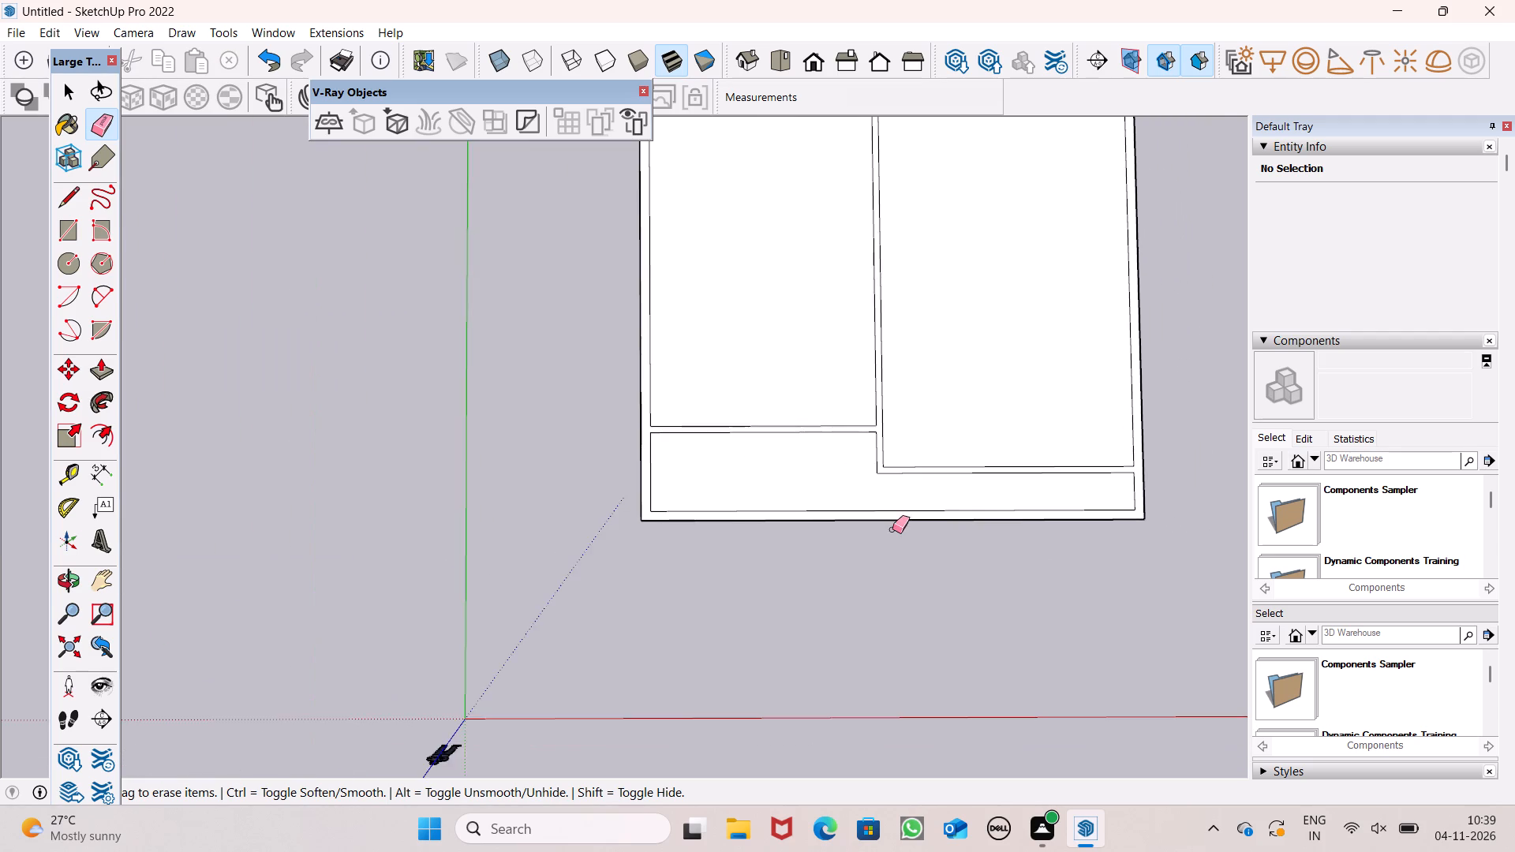
scroll(890, 527, "down", 1)
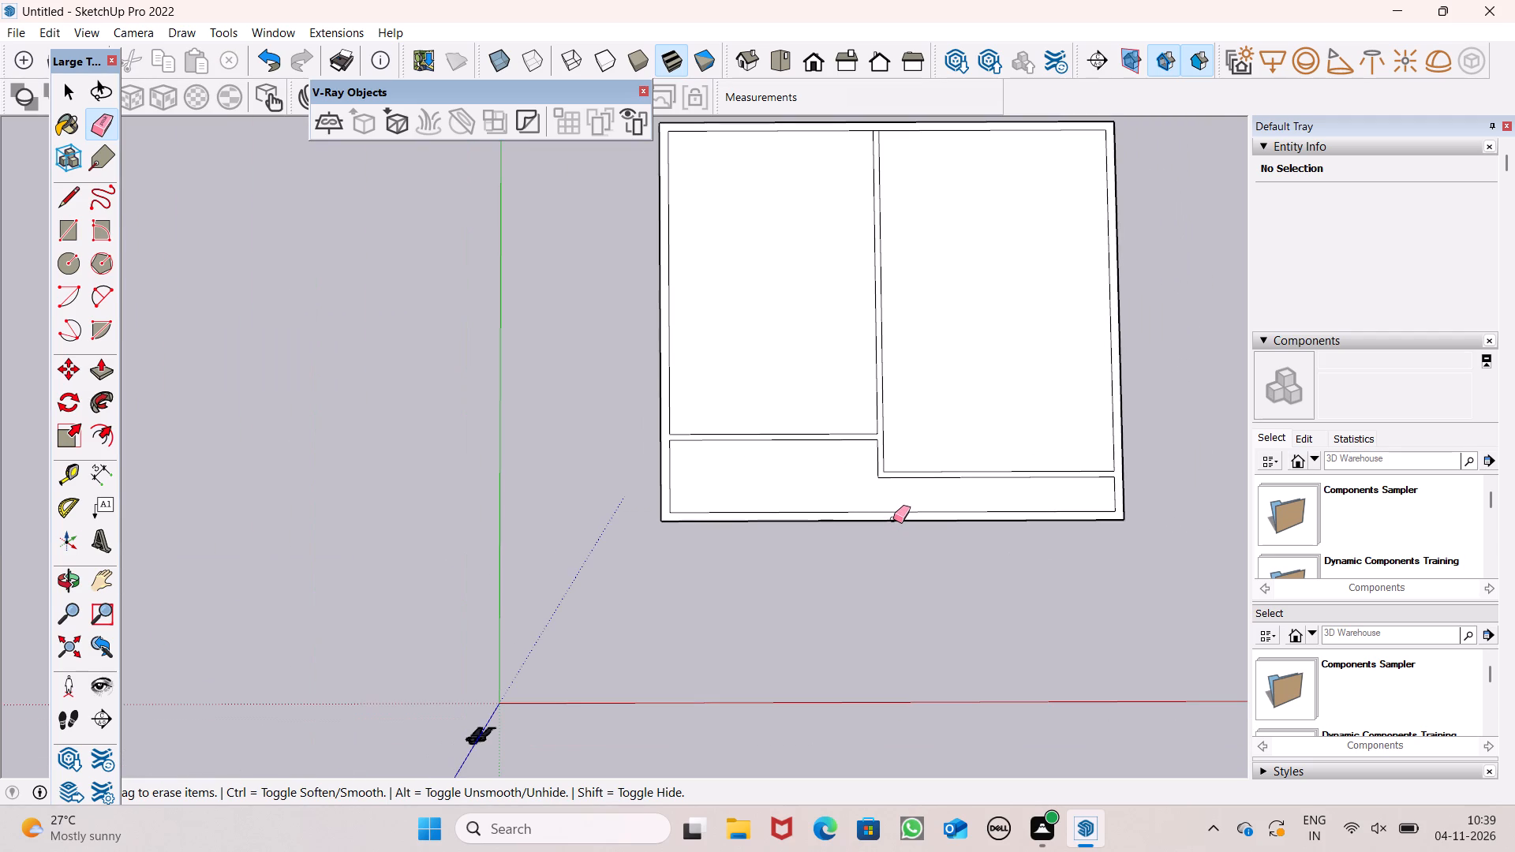
scroll(875, 503, "up", 4)
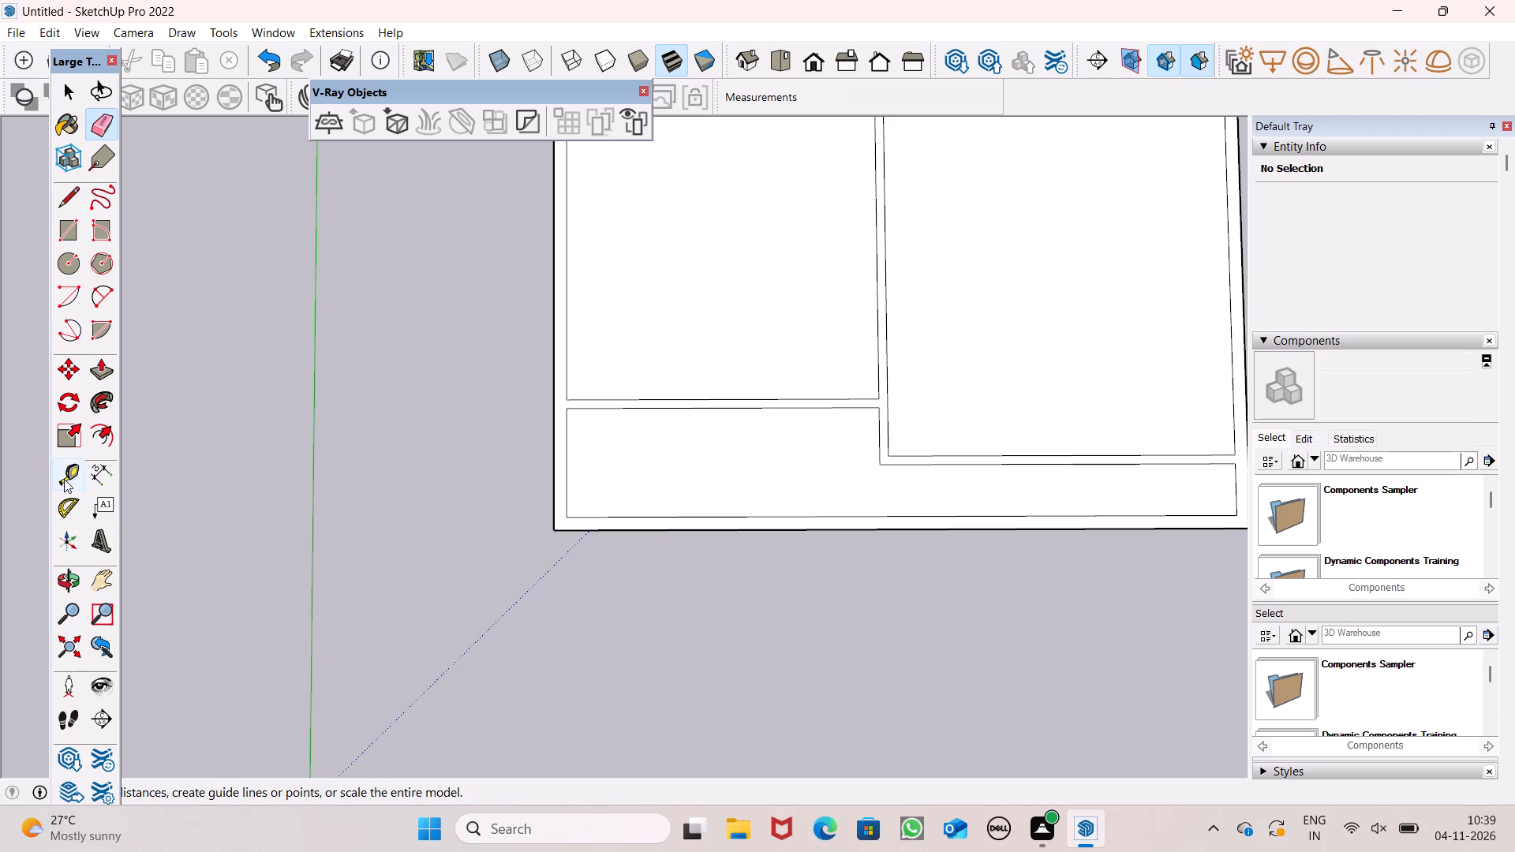
left_click(110, 372)
scroll(545, 383, "down", 3)
middle_click_drag(668, 476, 692, 339)
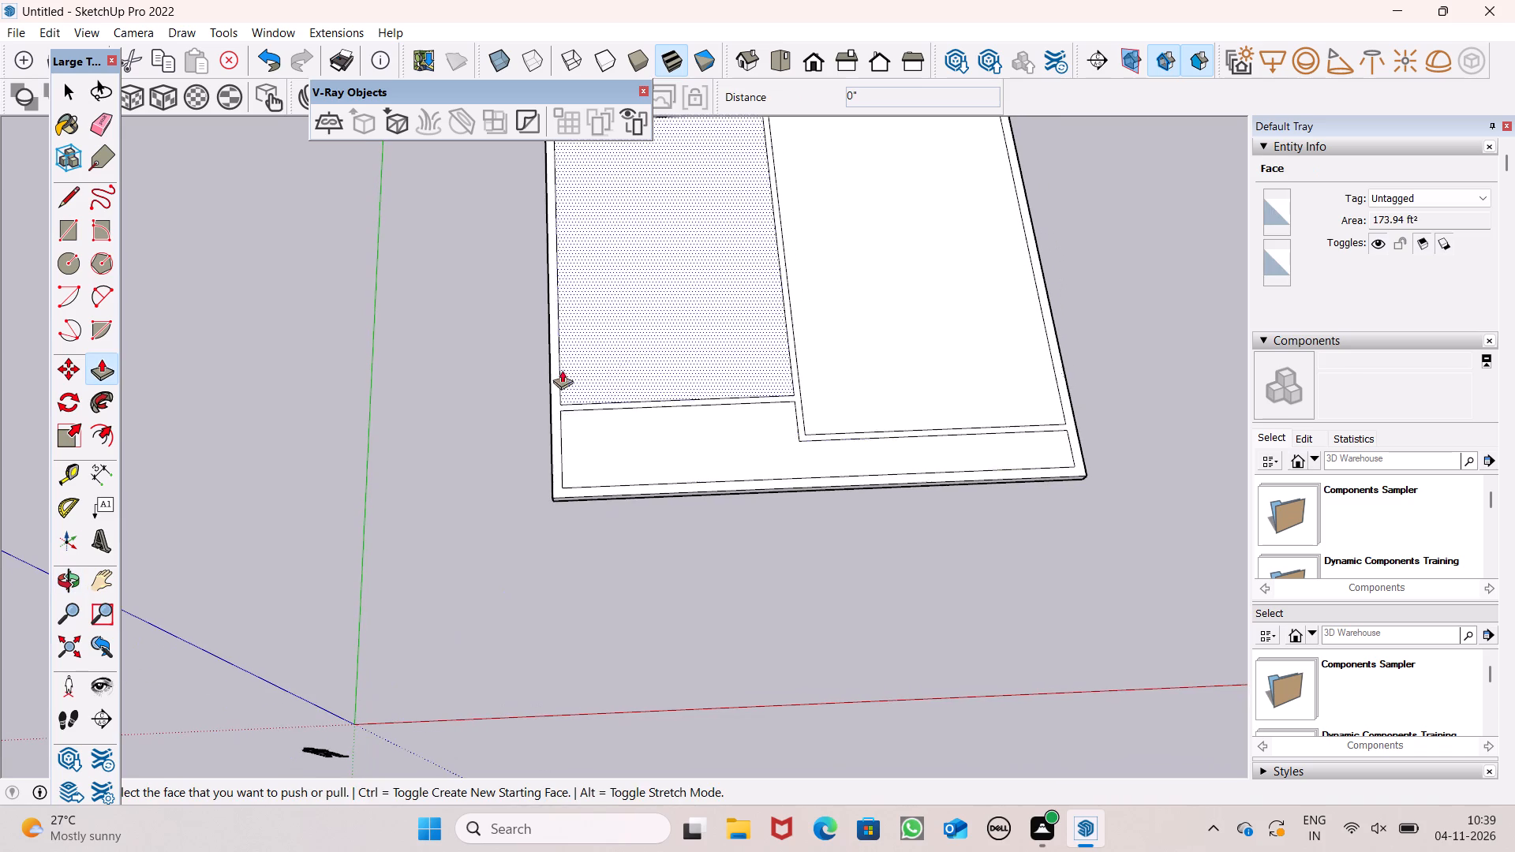
left_click(69, 203)
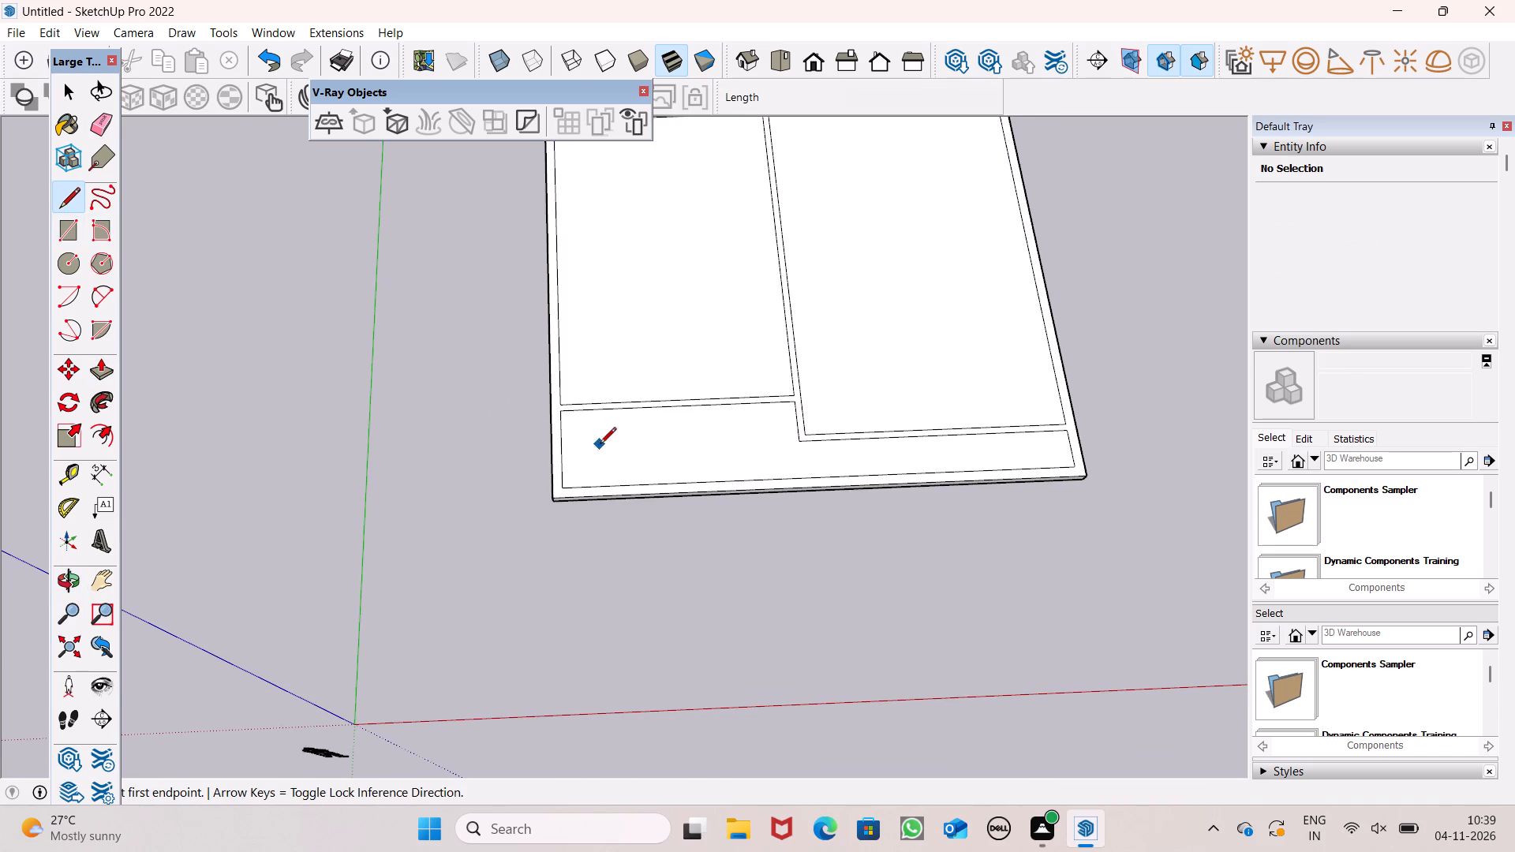
scroll(600, 445, "up", 6)
scroll(1167, 473, "down", 6)
scroll(512, 496, "down", 3)
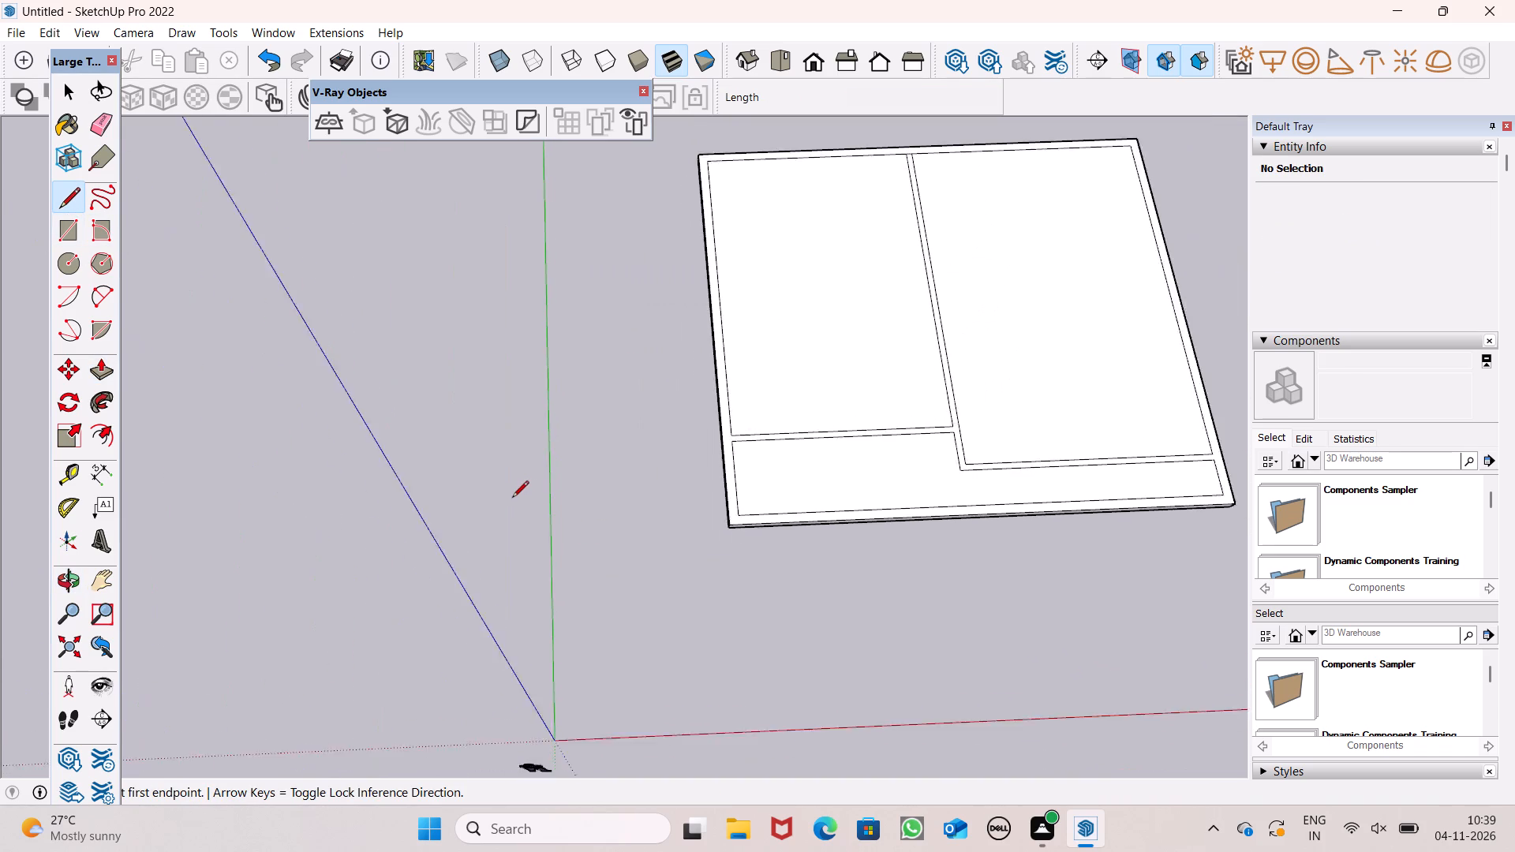
scroll(750, 508, "up", 2)
scroll(838, 490, "down", 3)
scroll(702, 432, "up", 3)
scroll(713, 445, "down", 1)
scroll(713, 445, "up", 1)
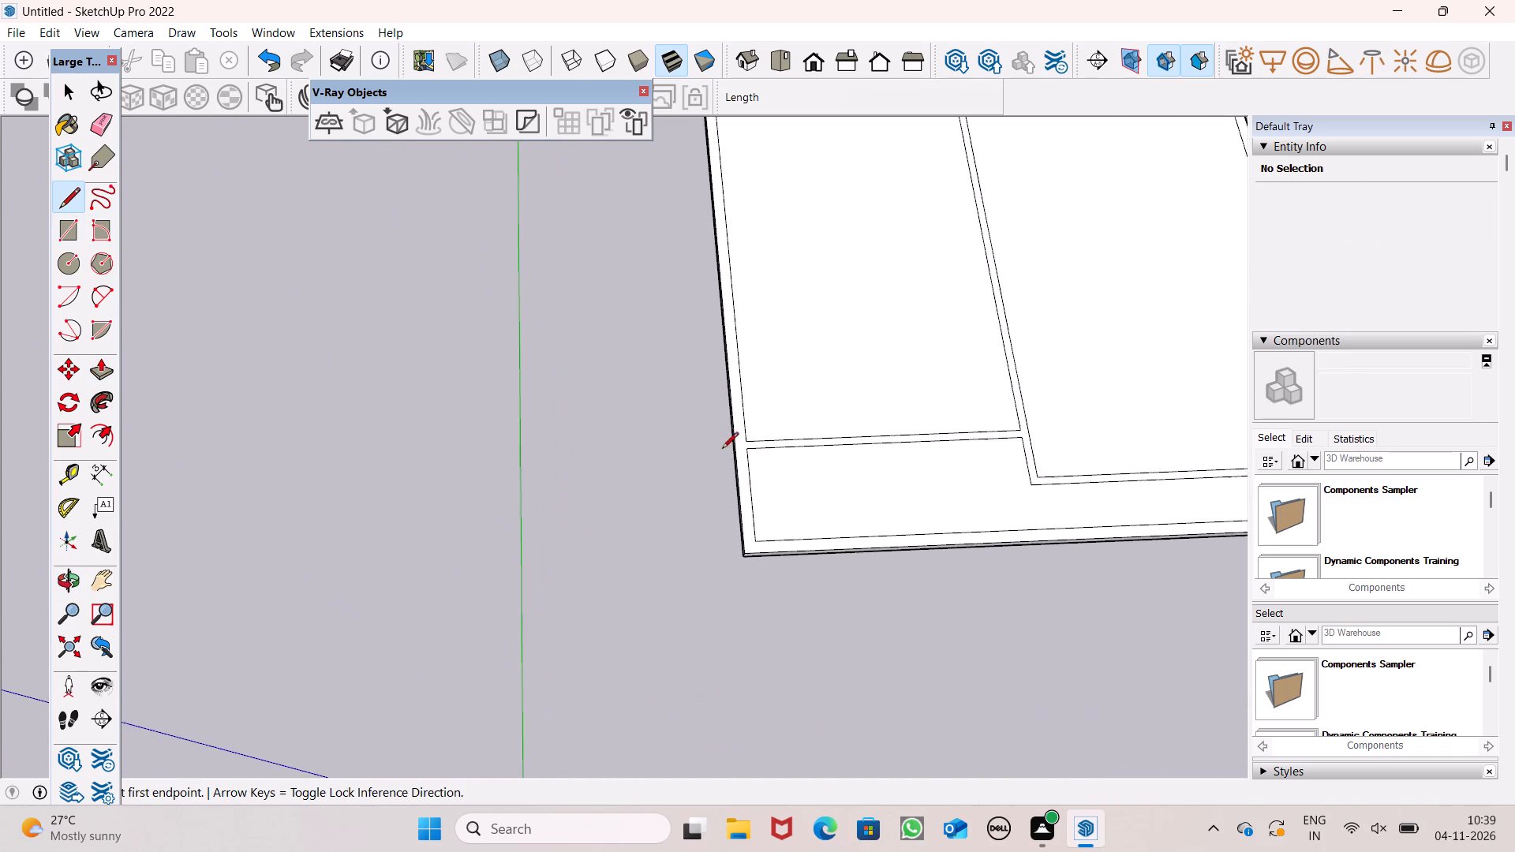
scroll(722, 450, "up", 6)
scroll(816, 464, "up", 4)
scroll(732, 443, "up", 4)
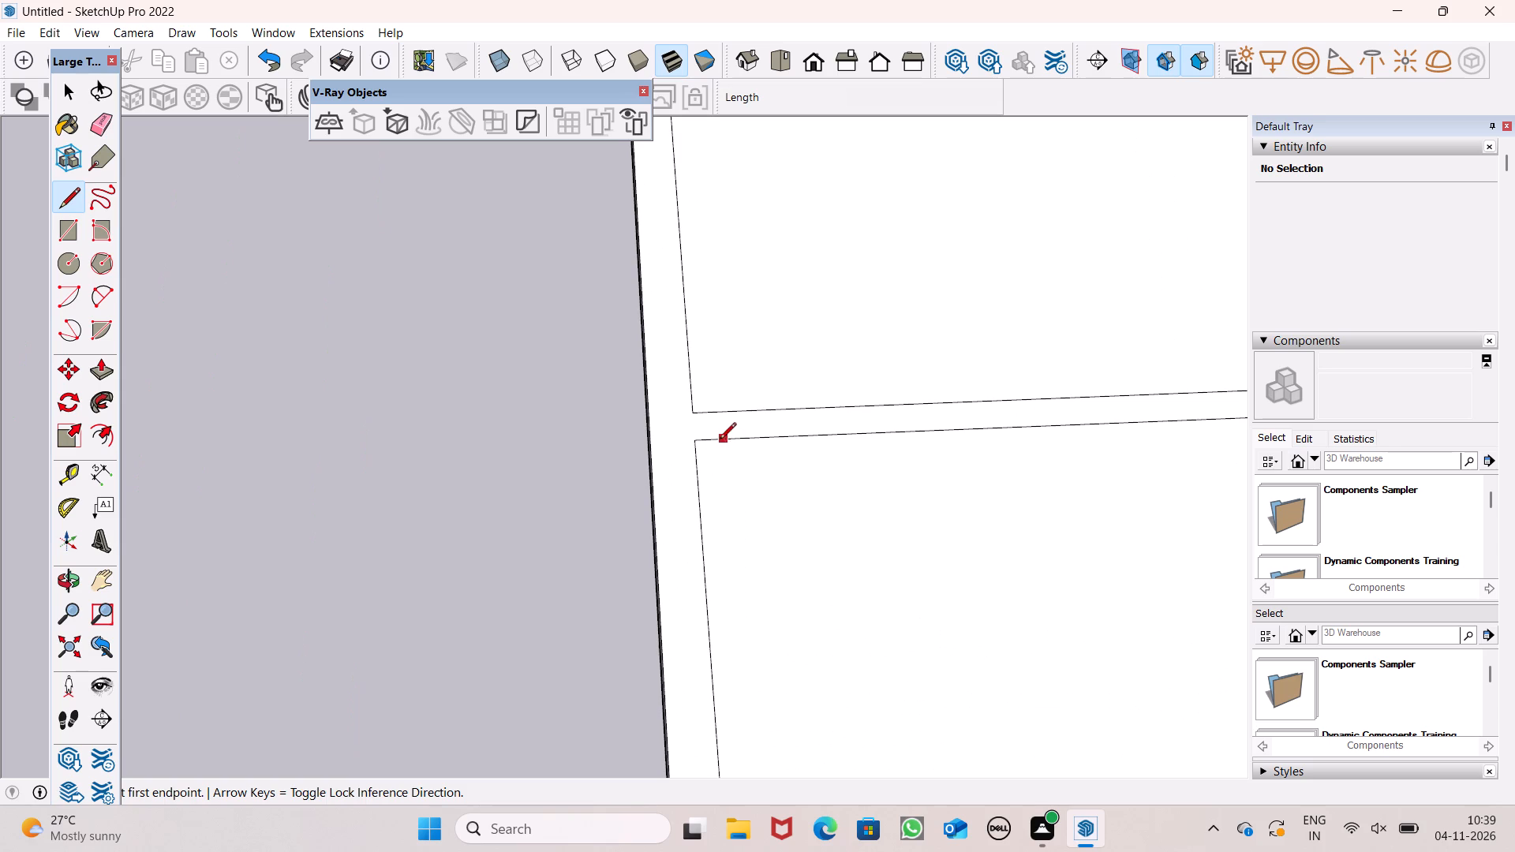
left_click(698, 439)
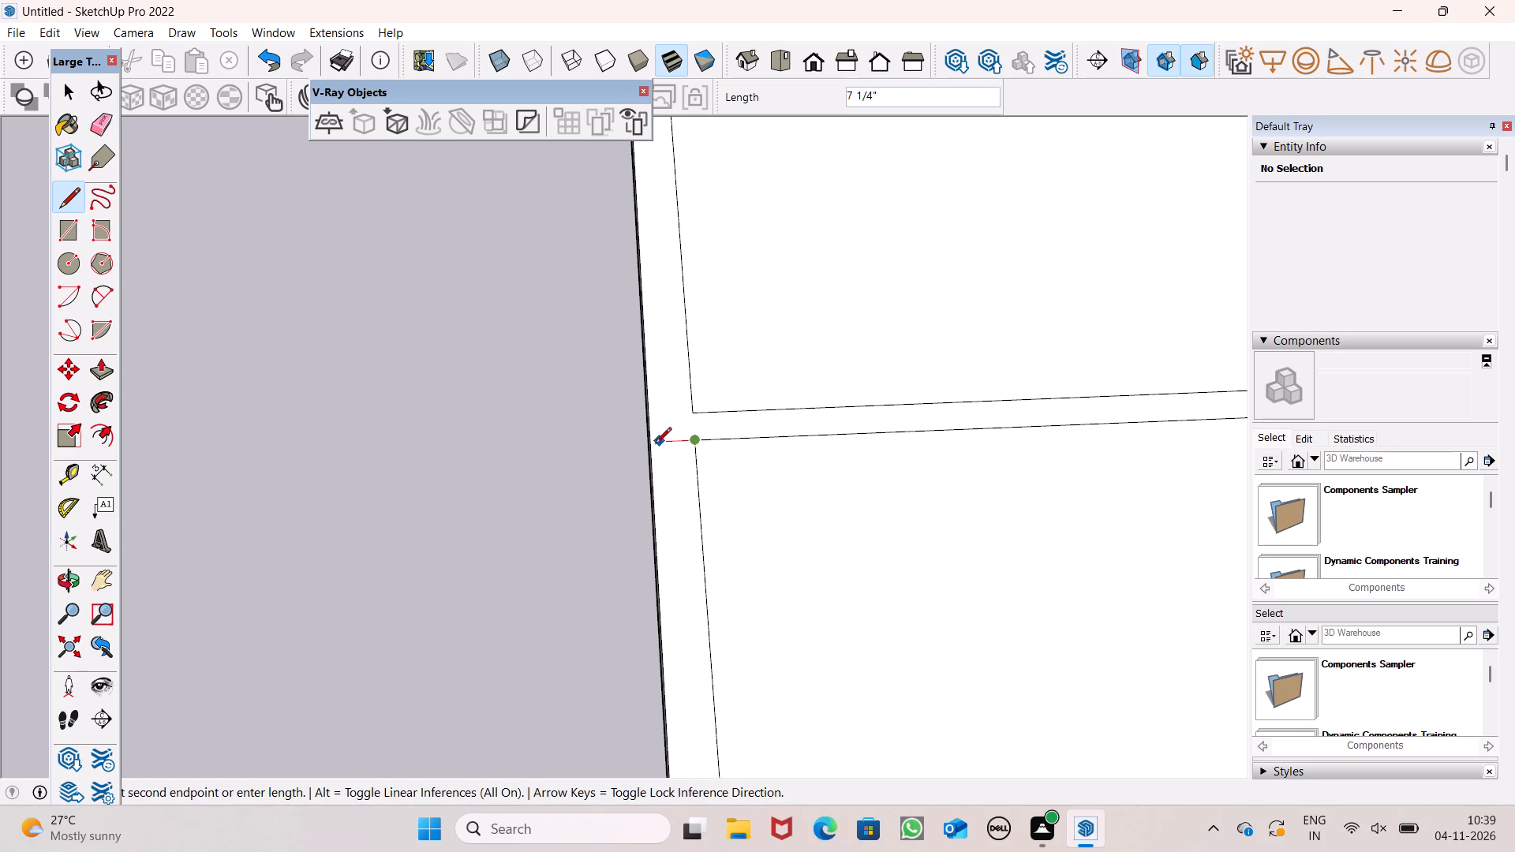
left_click(653, 445)
scroll(641, 406, "down", 11)
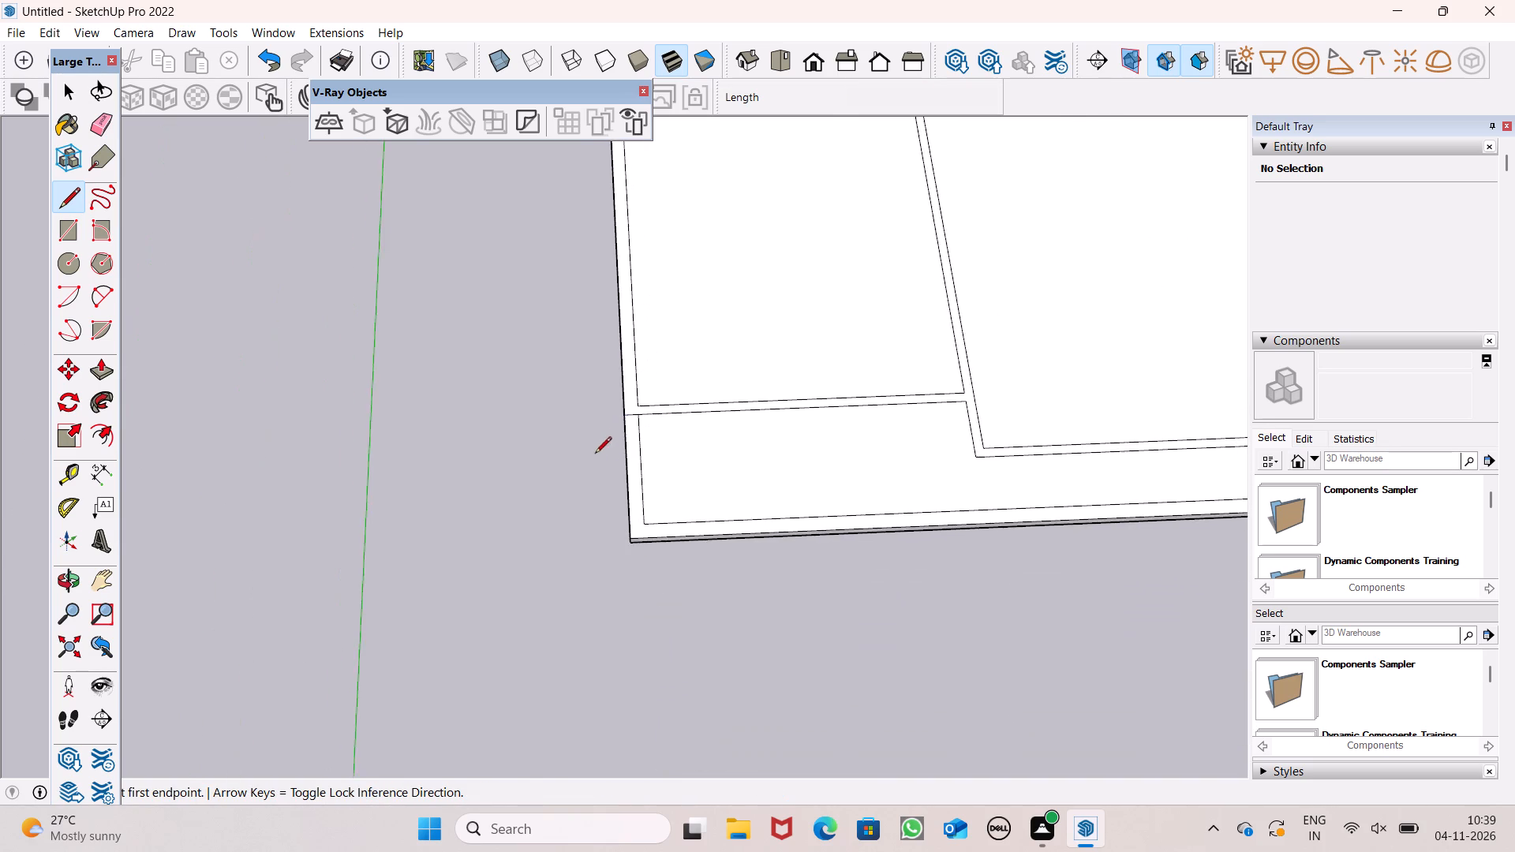
Draw a 9" line across the outer wall farthest from the green axis, from the cross wall's corner to the slab's outer edge.
scroll(595, 454, "down", 8)
scroll(1027, 454, "up", 13)
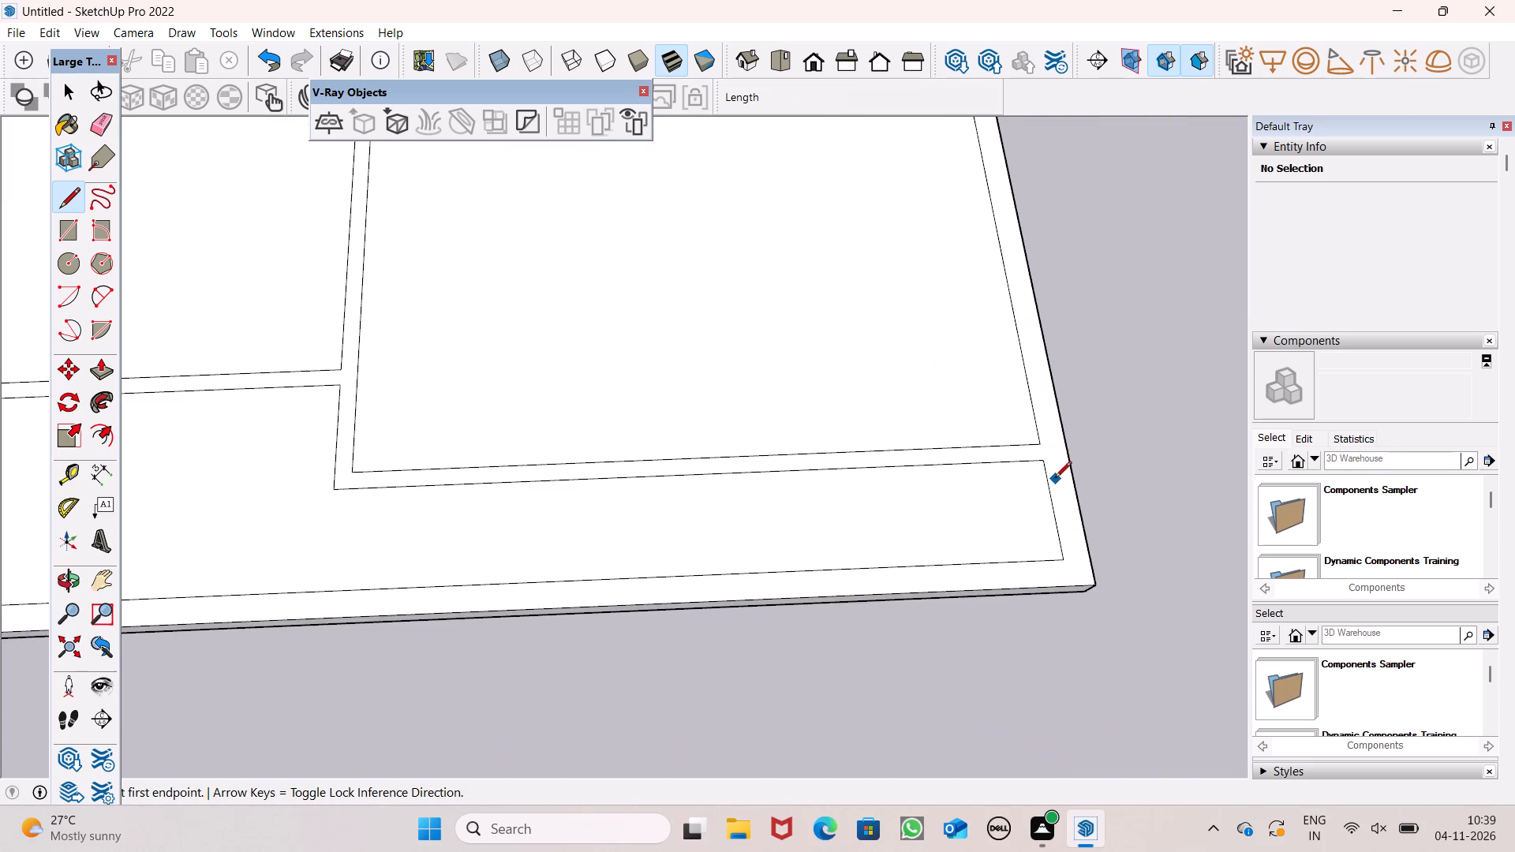
scroll(1052, 476, "up", 6)
left_click(1038, 452)
left_click(1080, 443)
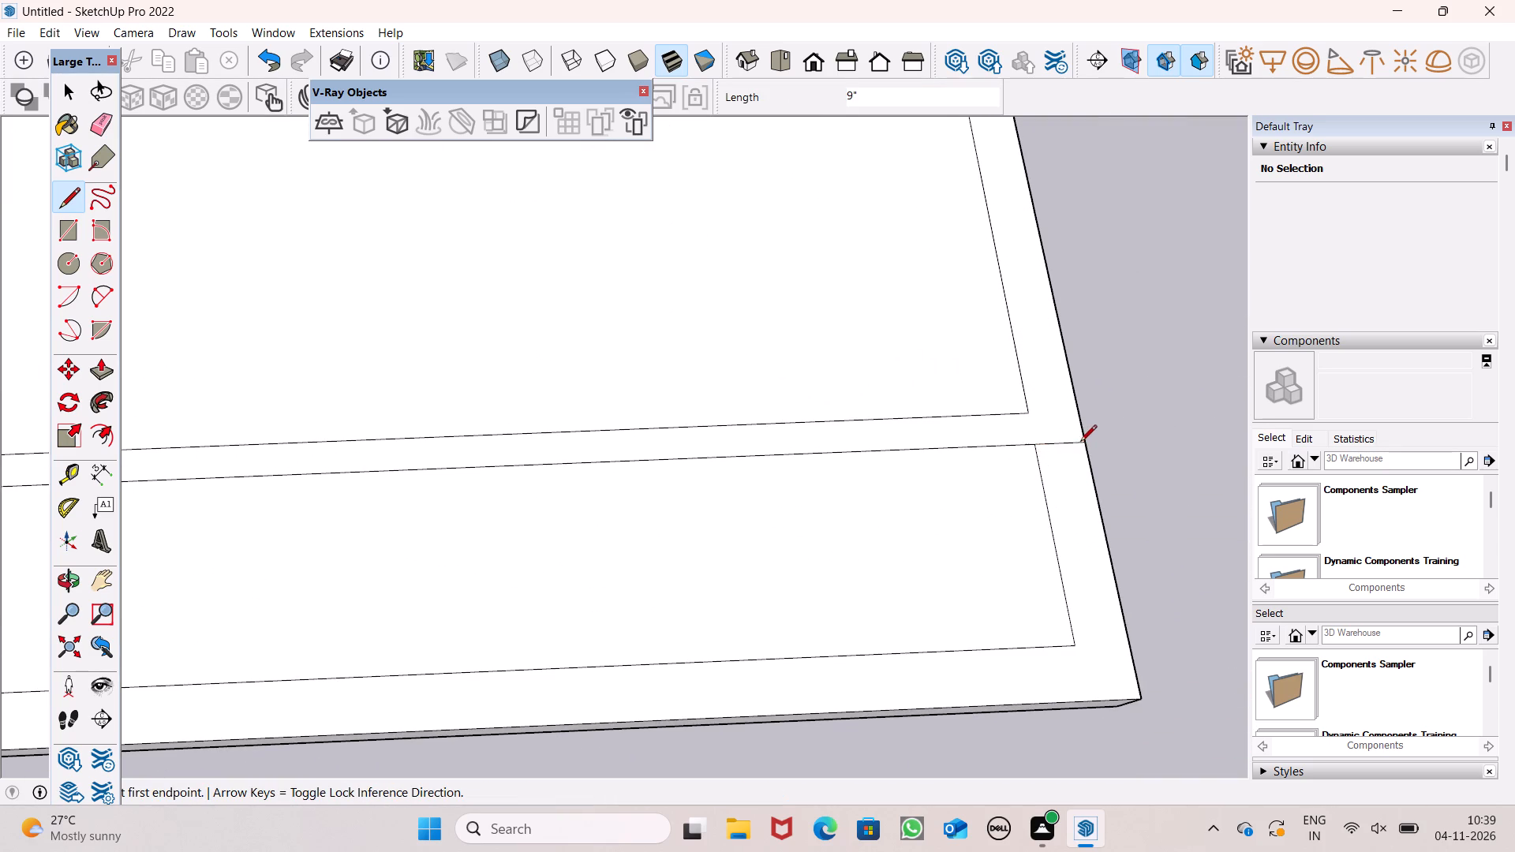
Push/Pull the joined outer and inner wall face up 3', leaving the strip nearest the red axis flat.
scroll(1063, 259, "down", 20)
scroll(1063, 259, "down", 1)
middle_click_drag(1110, 438, 1085, 458)
scroll(1047, 465, "down", 4)
middle_click_drag(1020, 498, 1019, 443)
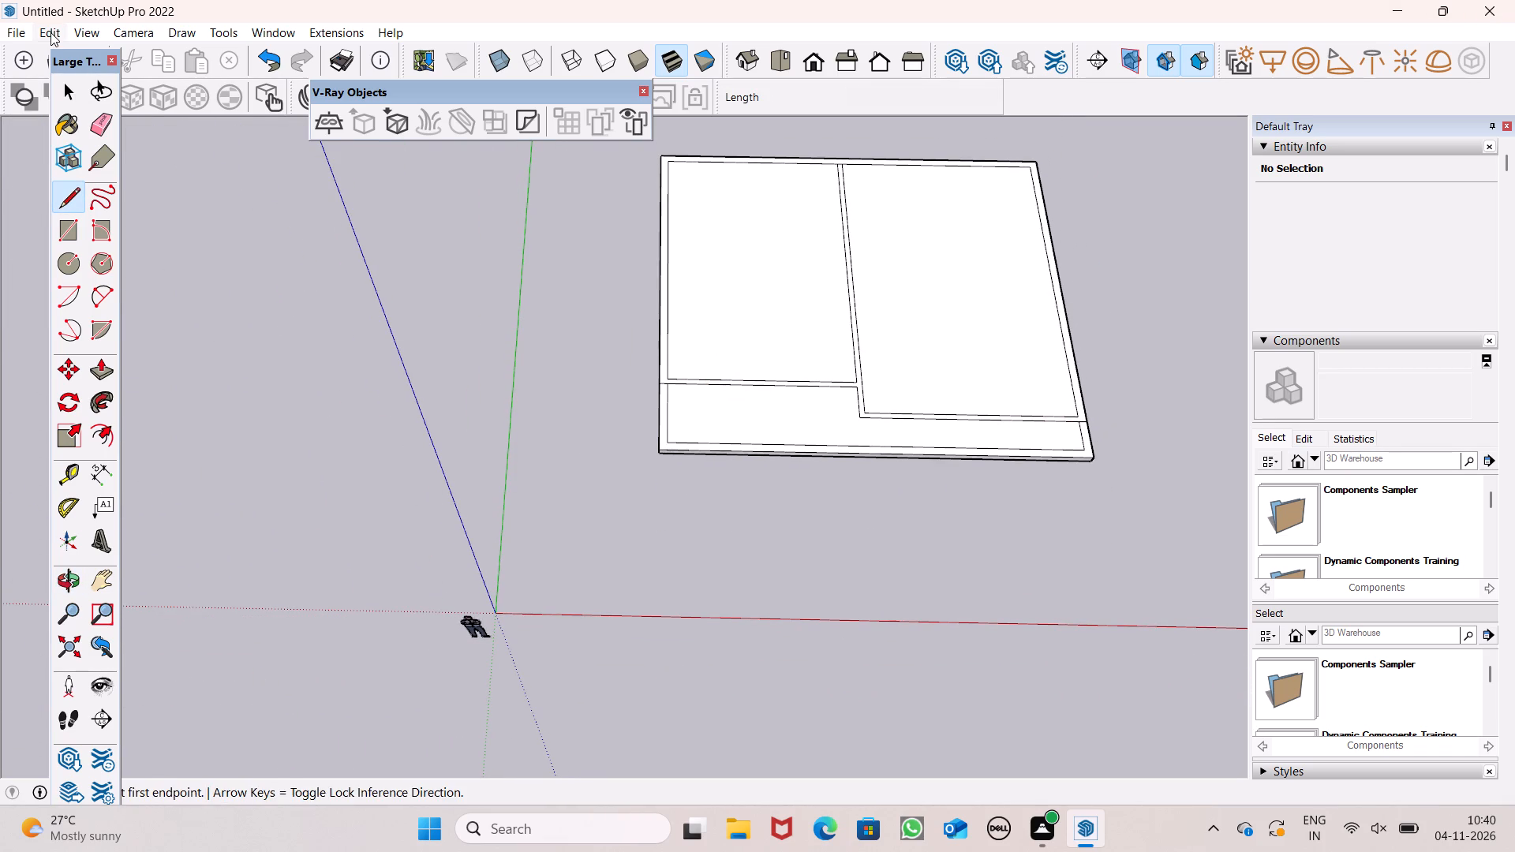
left_click(92, 373)
scroll(870, 319, "down", 1)
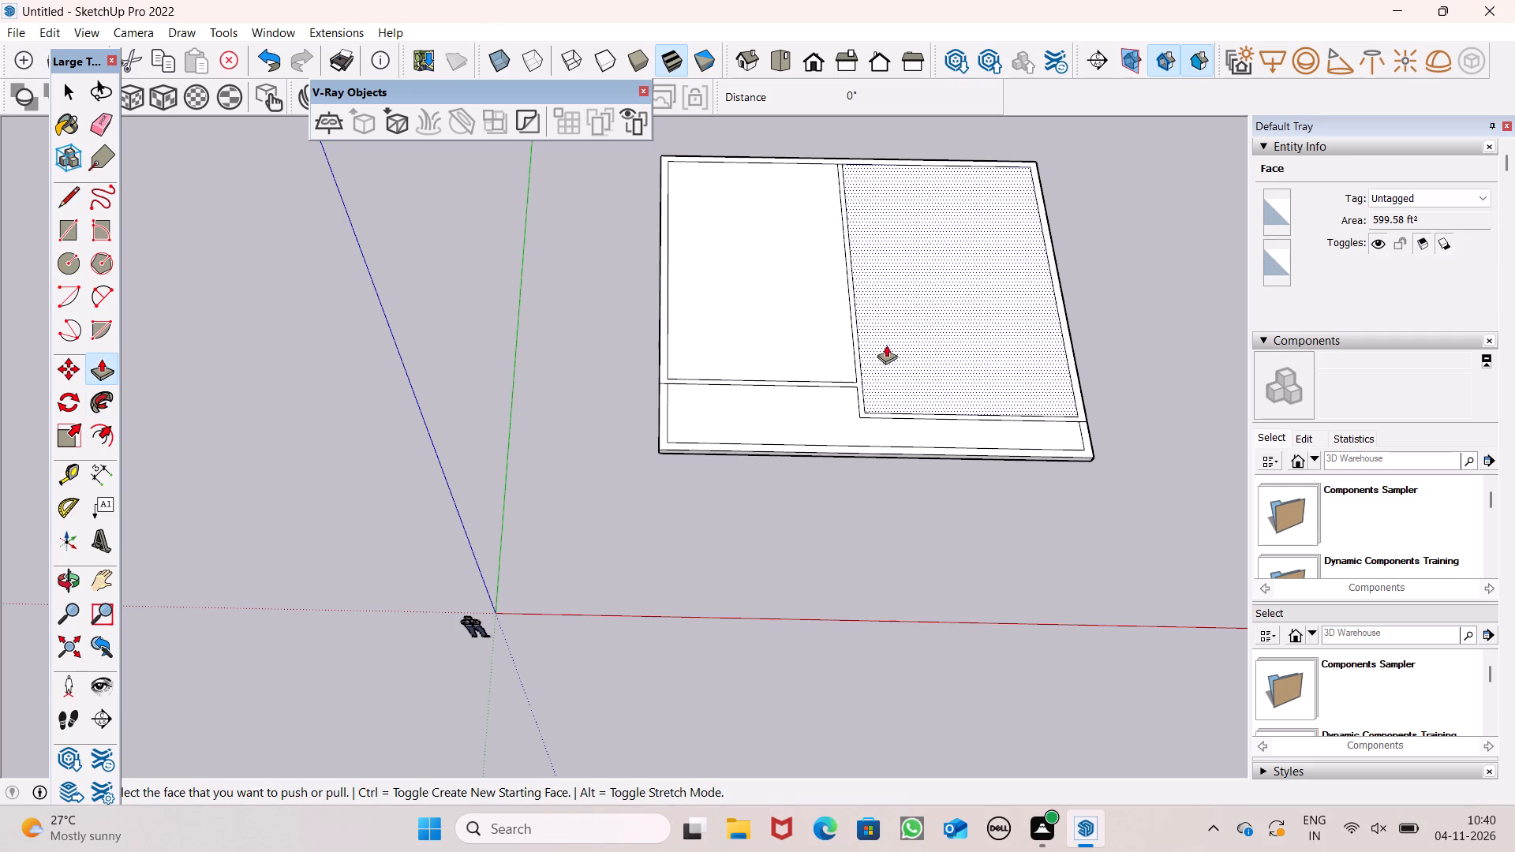
scroll(891, 296, "up", 1)
scroll(754, 542, "down", 1)
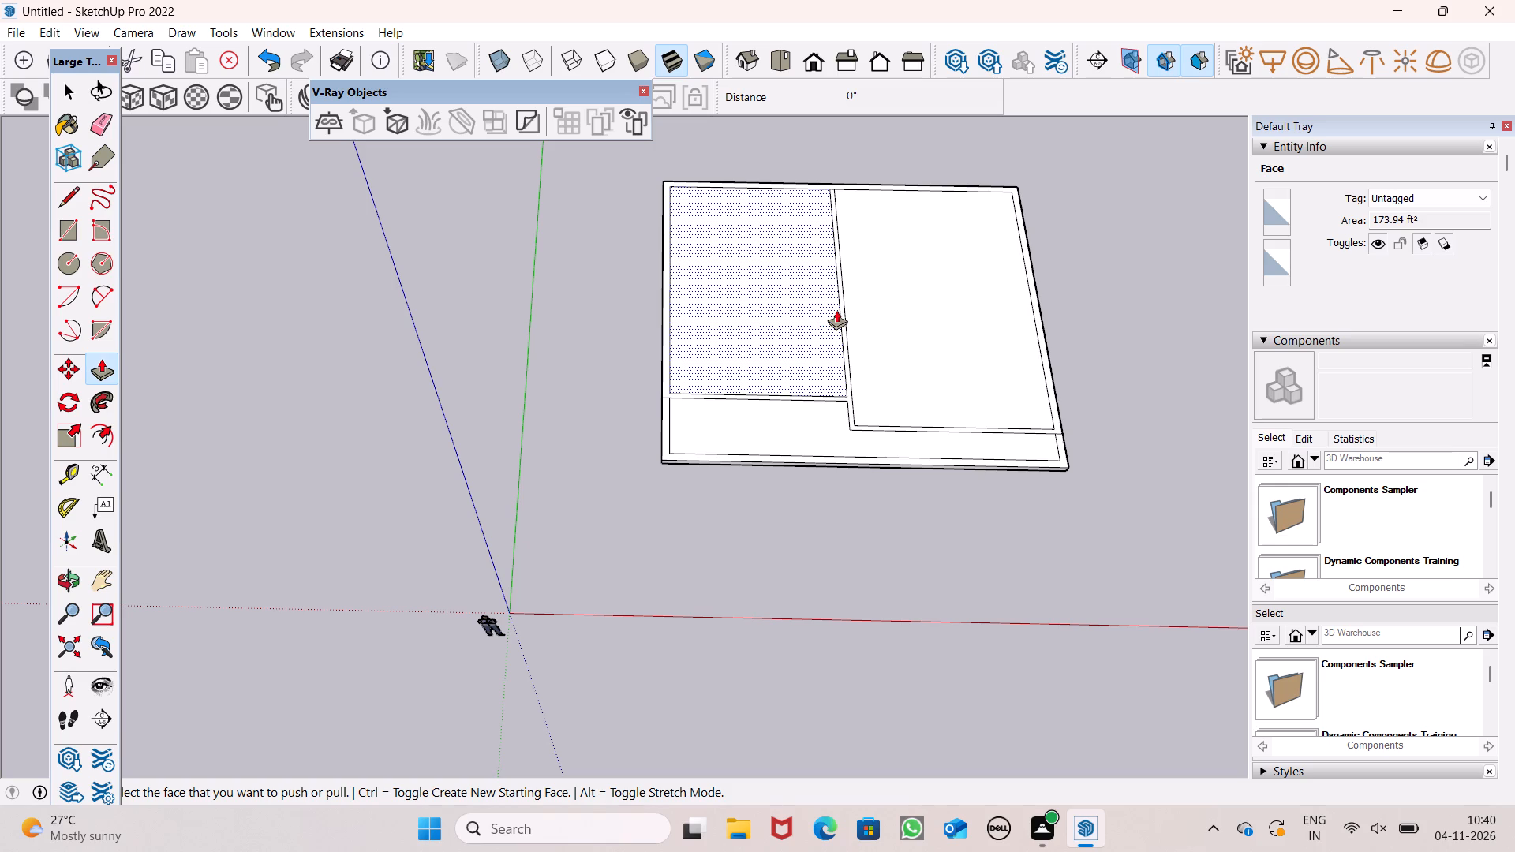
scroll(817, 311, "up", 6)
scroll(806, 369, "down", 4)
scroll(816, 387, "up", 1)
scroll(816, 387, "down", 2)
scroll(645, 443, "up", 3)
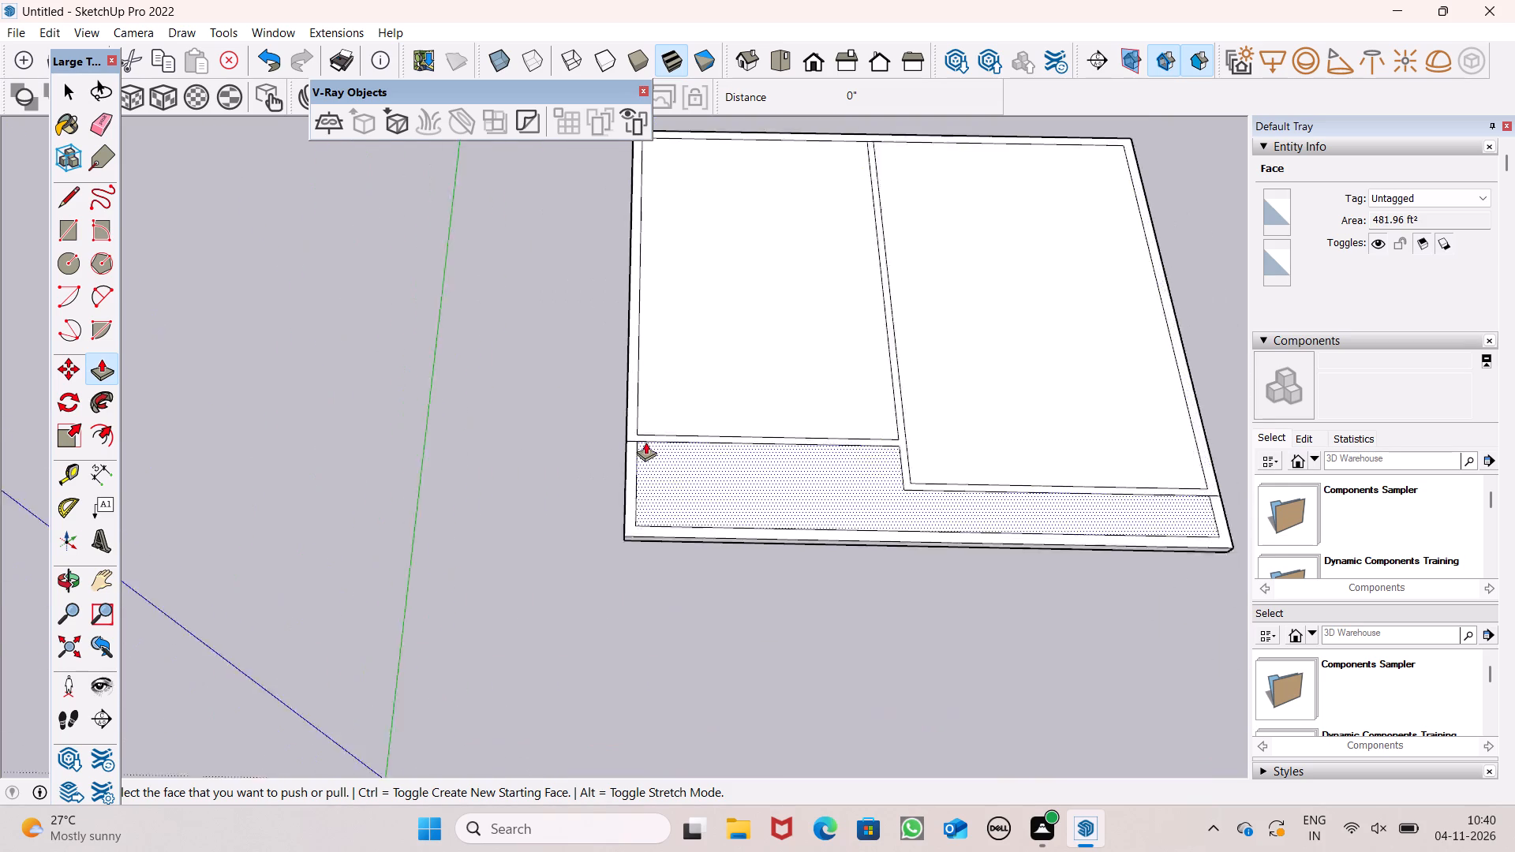
scroll(645, 442, "up", 3)
scroll(630, 589, "down", 3)
middle_click_drag(605, 590, 671, 399)
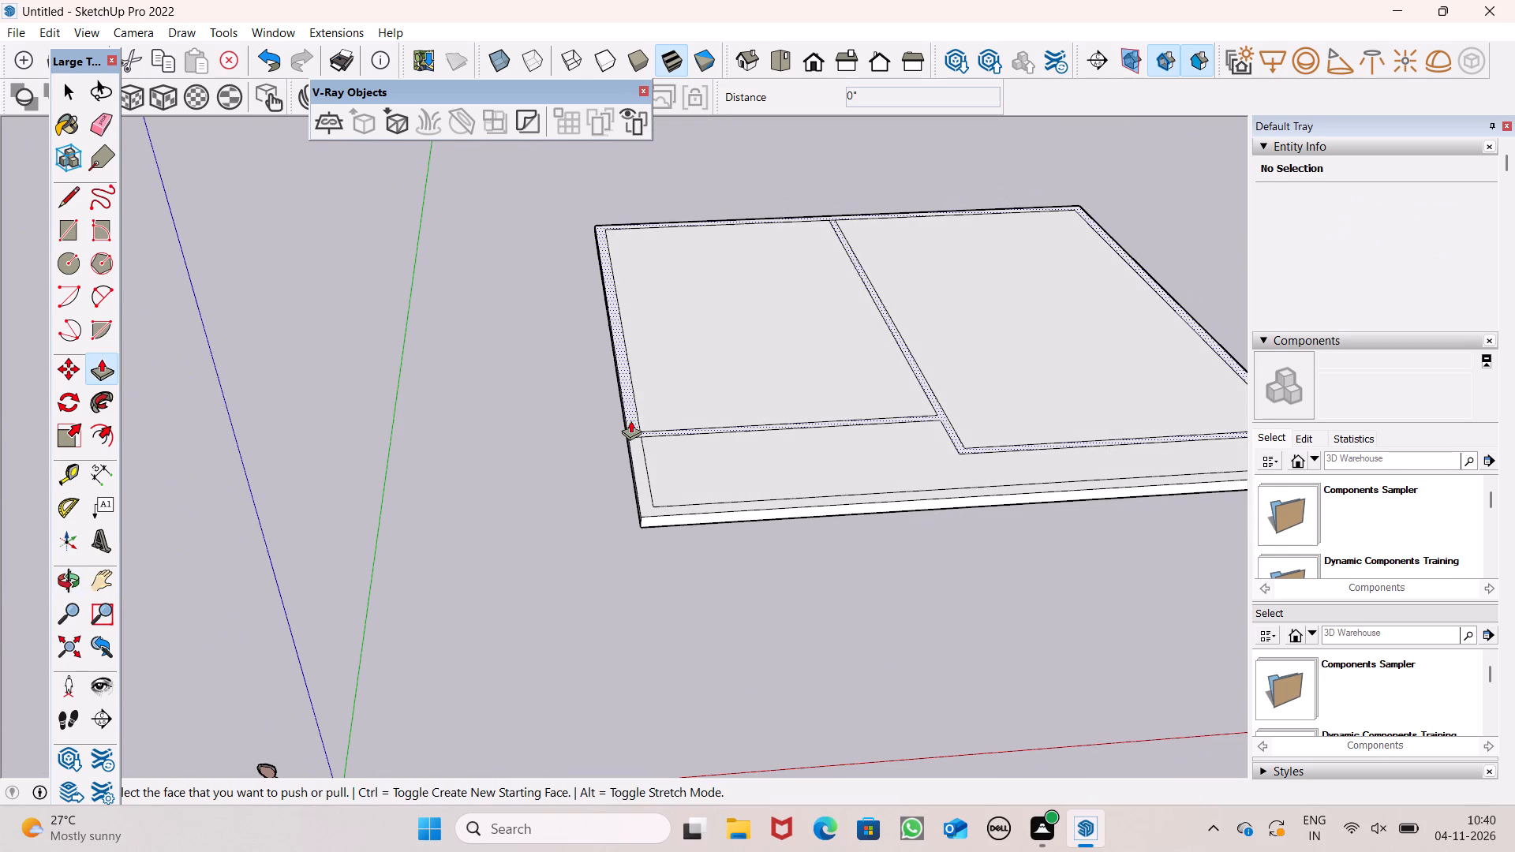
left_click_drag(630, 421, 618, 317, "ctrl")
type("3'")
key("Return")
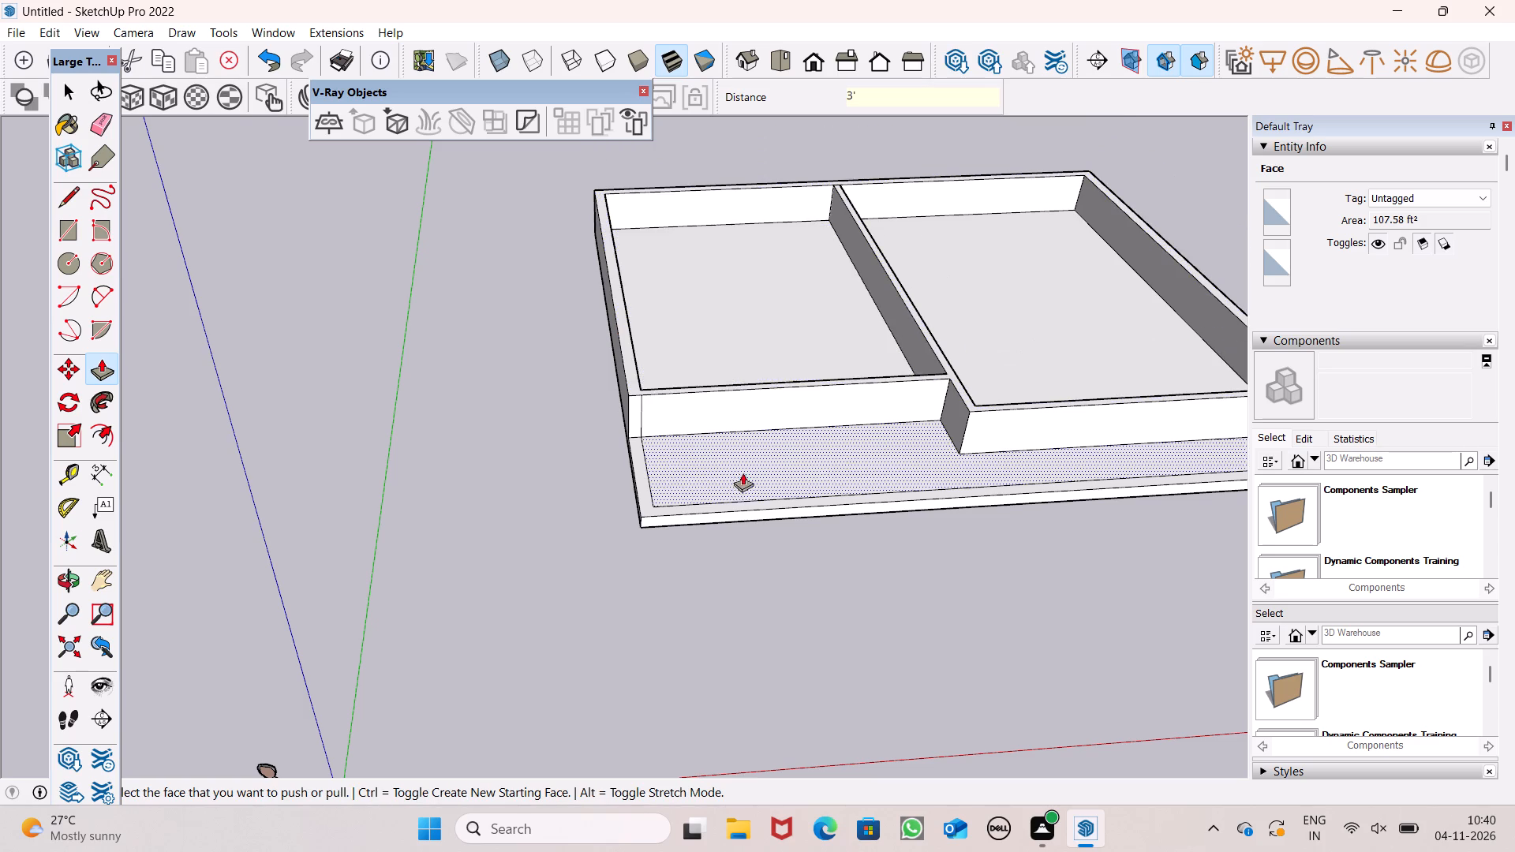
Push/Pull the tops of the joined walls up a further 10', as a new section above the 3' band.
middle_click_drag(744, 478, 678, 444)
scroll(608, 357, "up", 4)
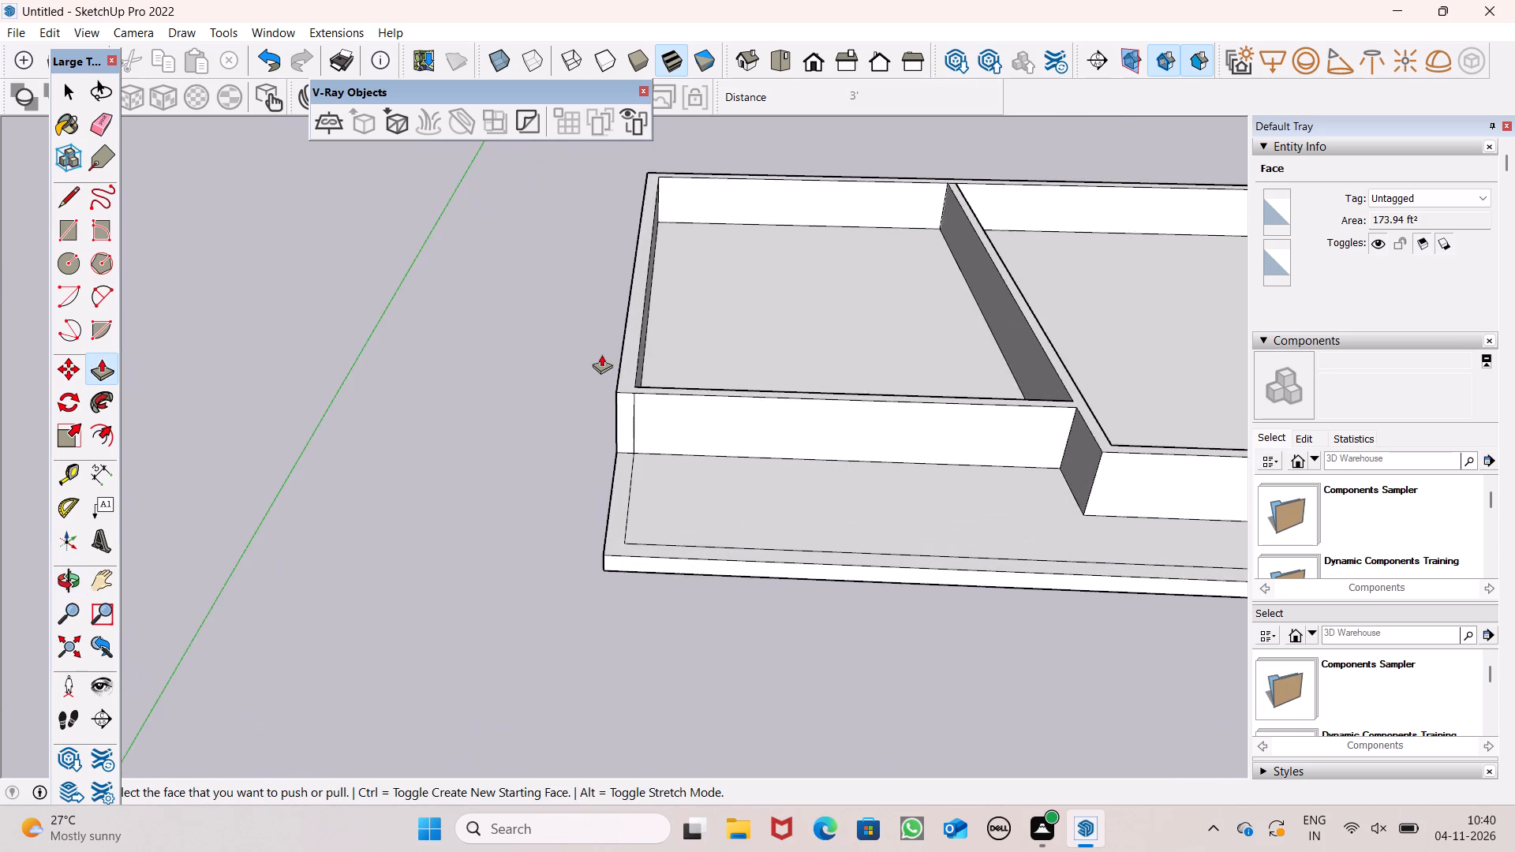
scroll(622, 372, "down", 3)
scroll(630, 347, "up", 4)
left_click_drag(634, 373, 634, 297)
scroll(634, 373, "up", 2)
type("10'")
key("Return")
scroll(634, 297, "down", 5)
key("space")
Measure the upper wall section's height at the outer corner nearest the green axis, from the top down to the lower band's line.
scroll(624, 391, "down", 3)
middle_click_drag(898, 421, 867, 428)
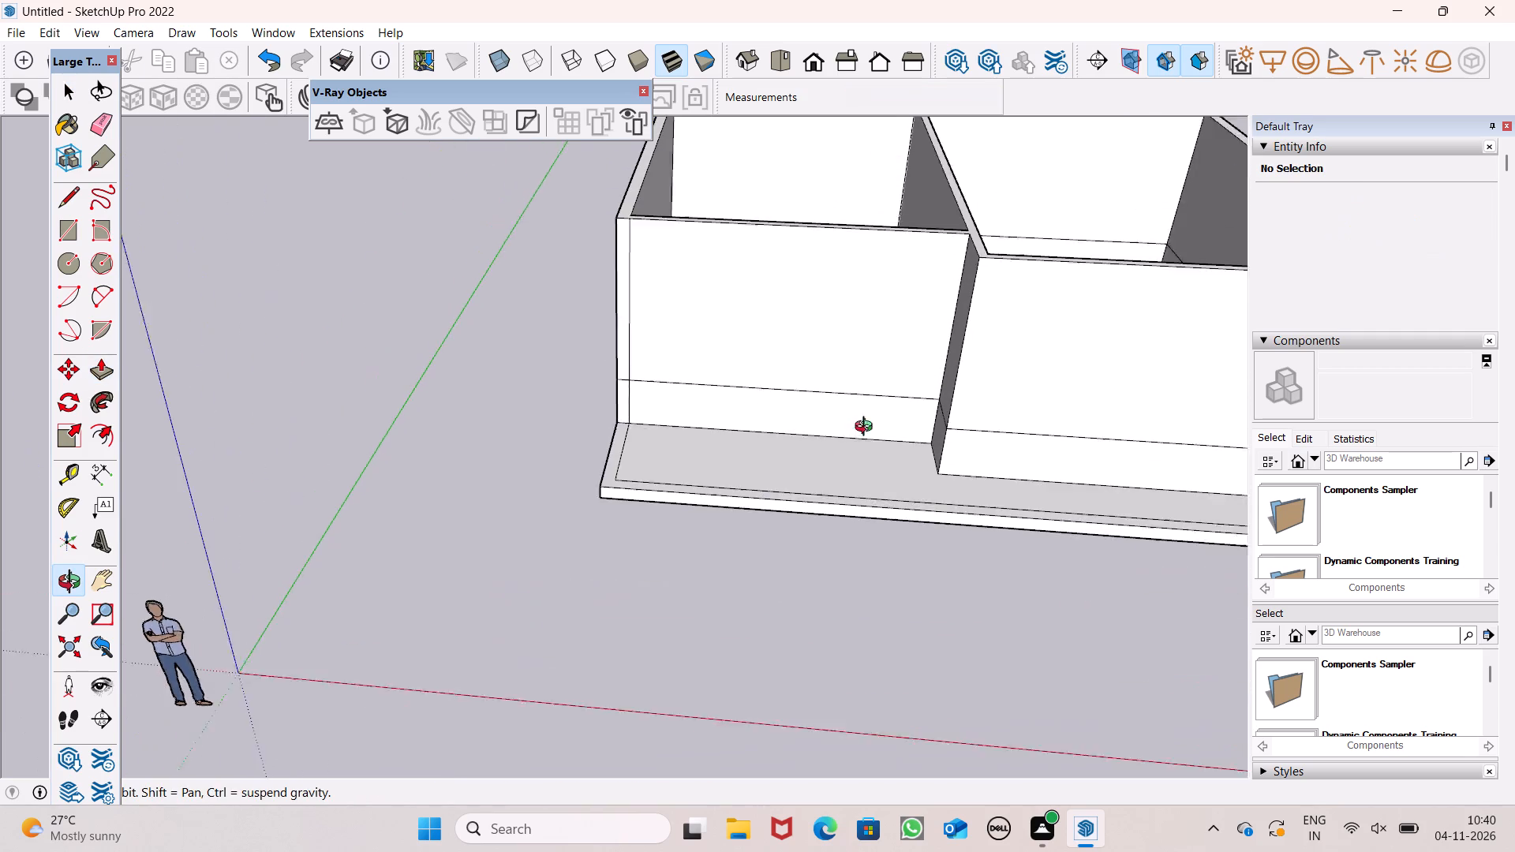
middle_click_drag(867, 428, 862, 445)
scroll(873, 405, "down", 2)
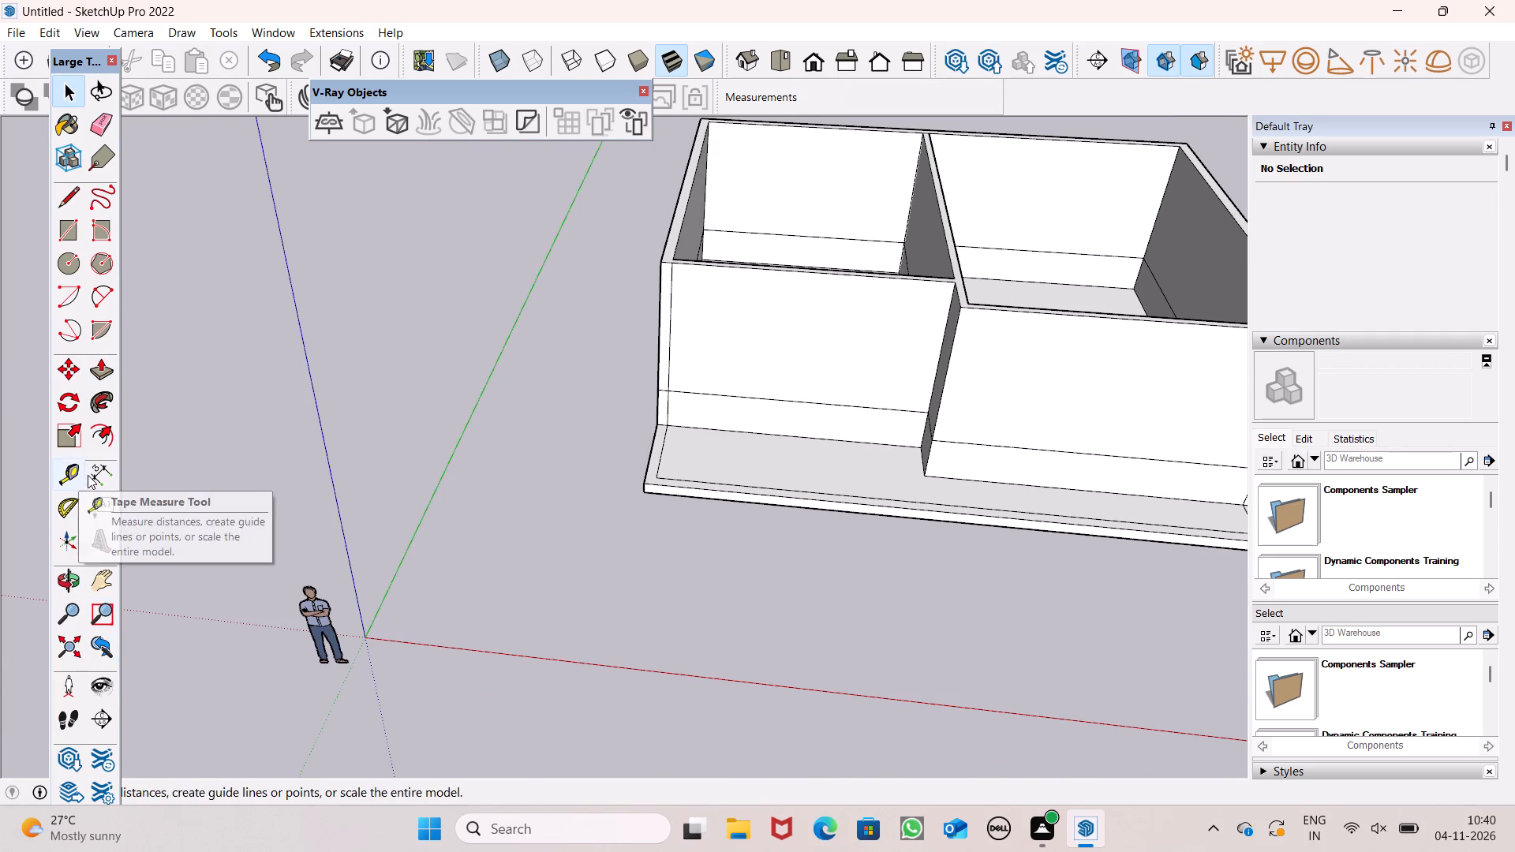
left_click(136, 473)
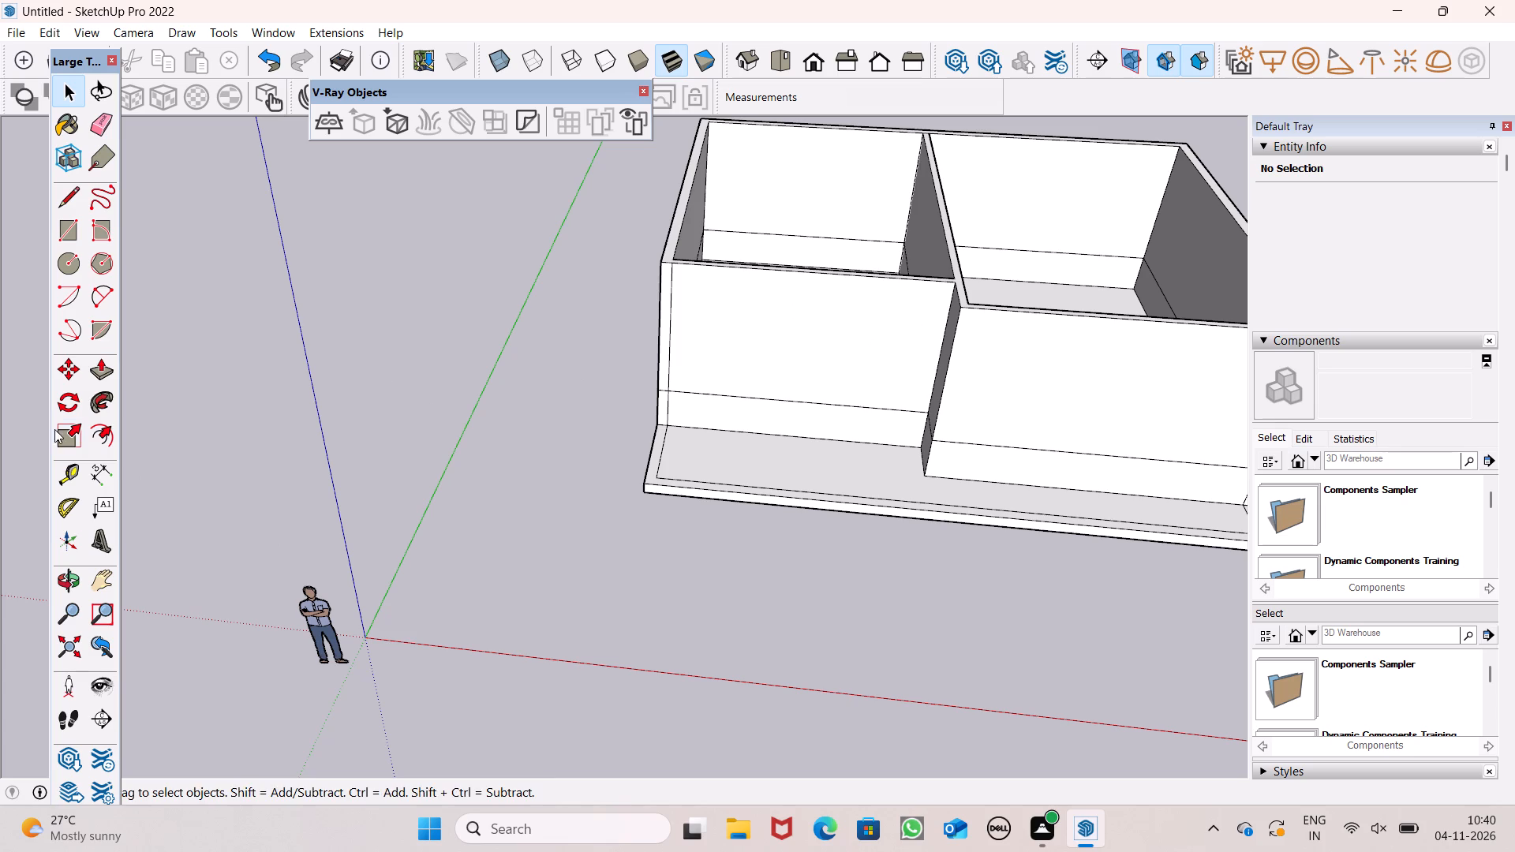
left_click(100, 473)
middle_click_drag(922, 426, 1027, 273)
scroll(963, 390, "up", 1)
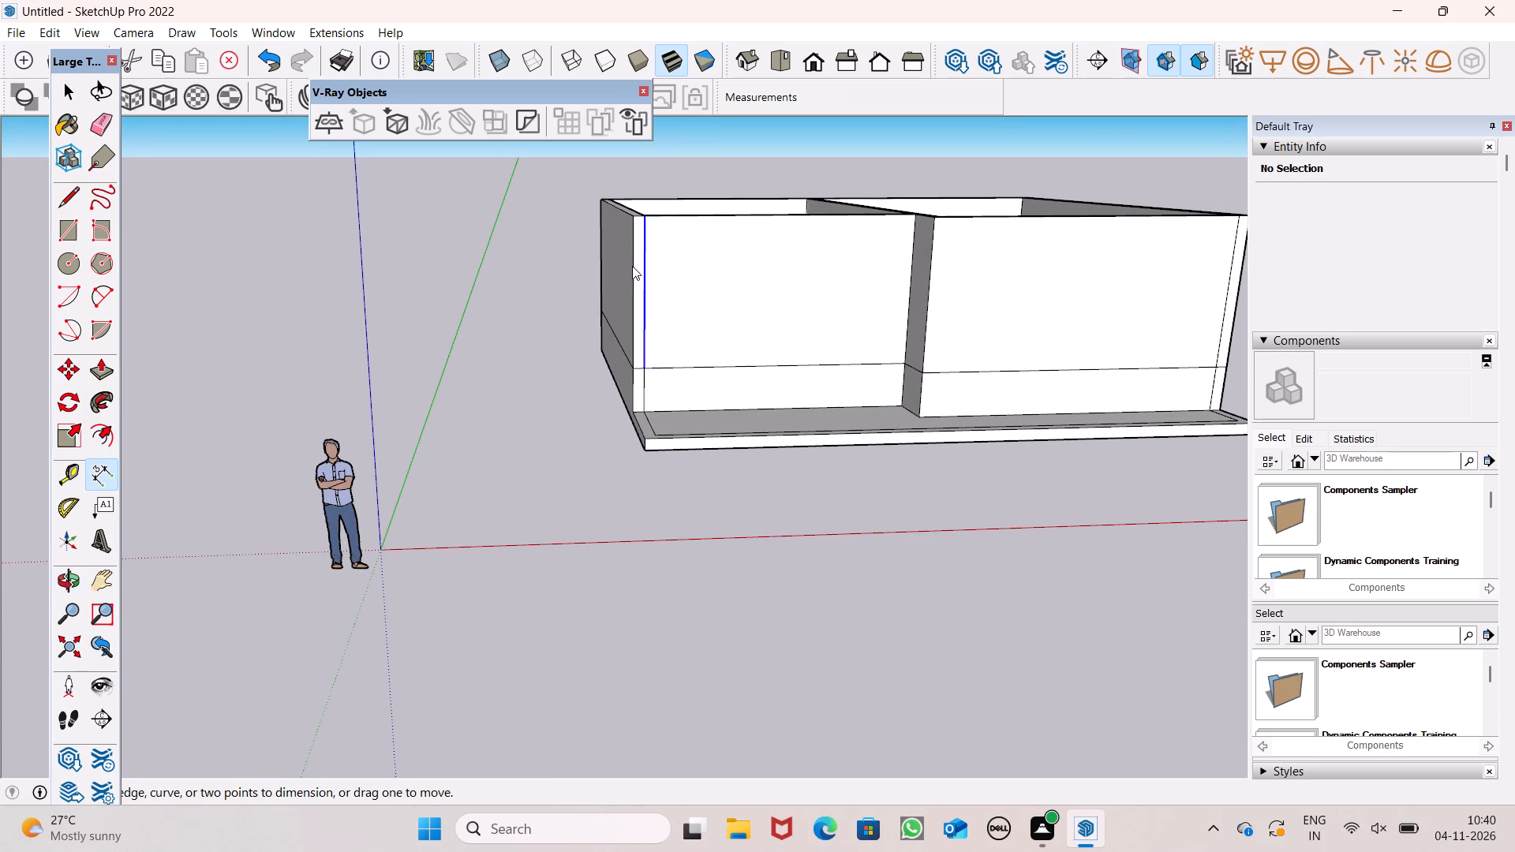
scroll(640, 359, "down", 3)
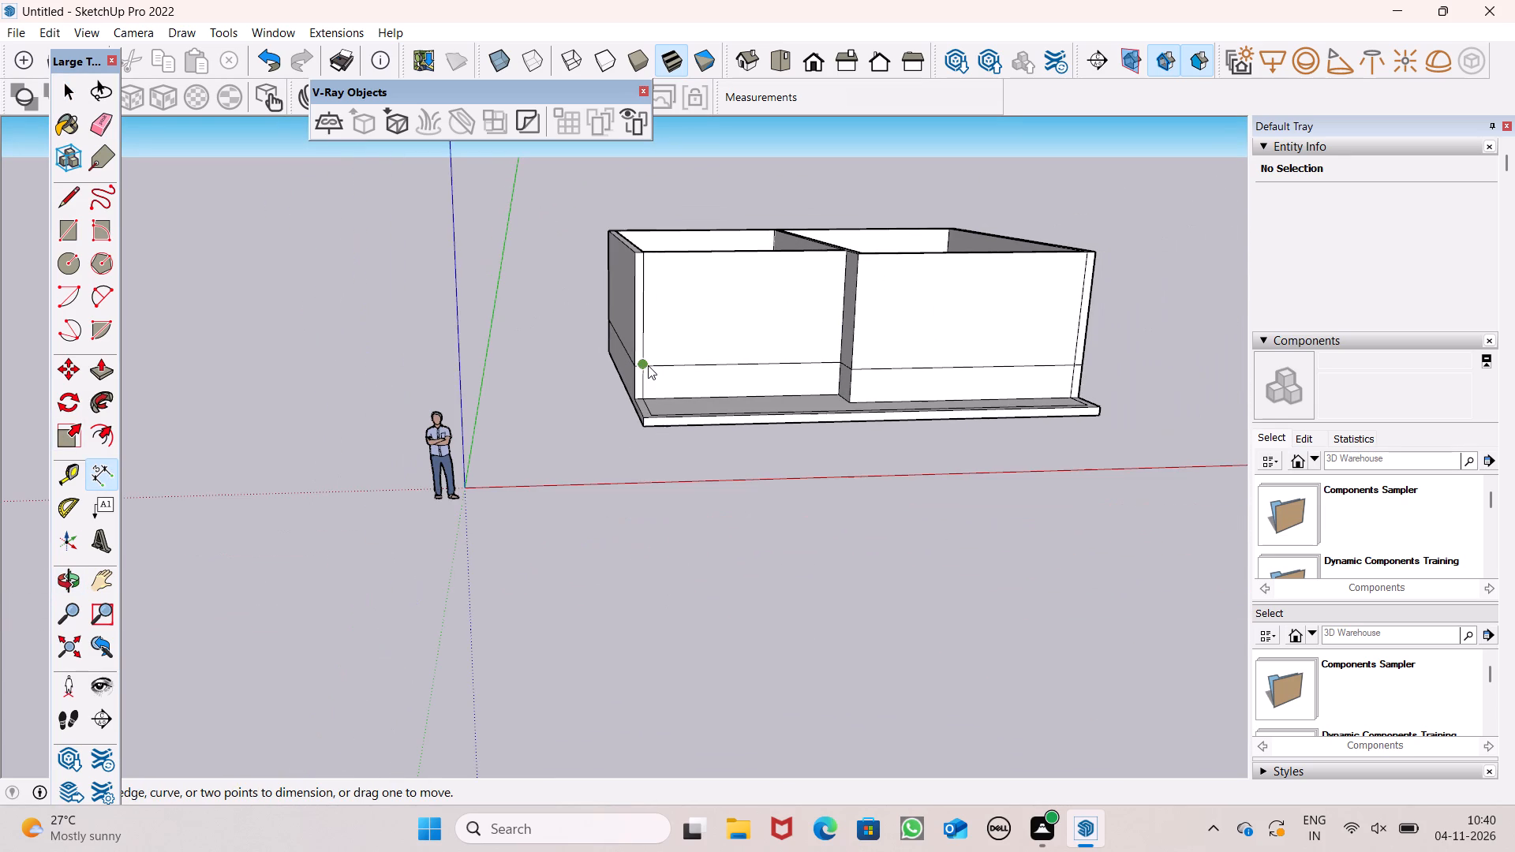
scroll(677, 390, "down", 1)
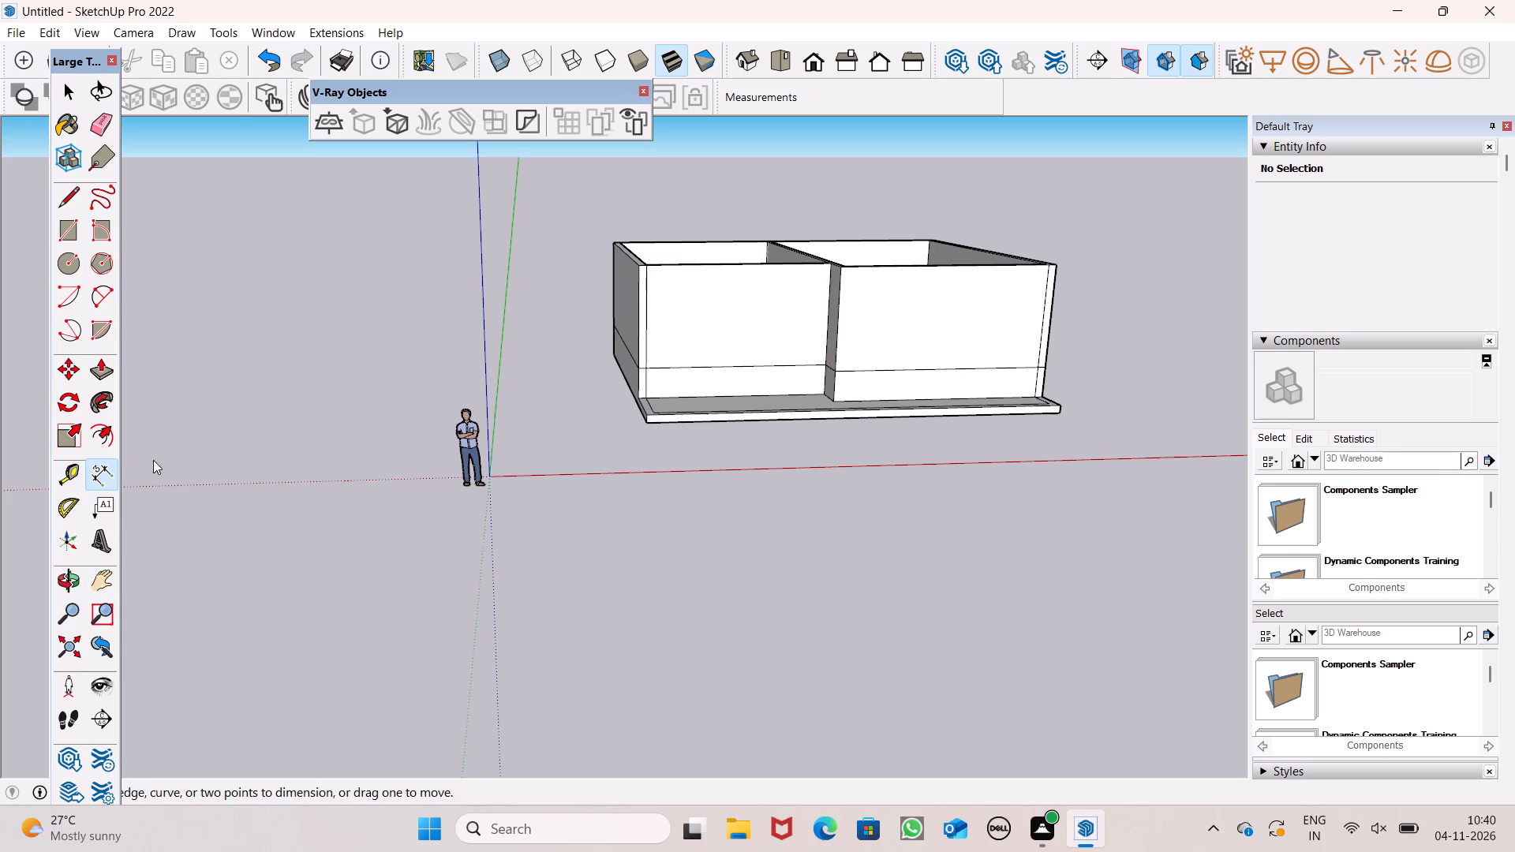
scroll(567, 244, "up", 8)
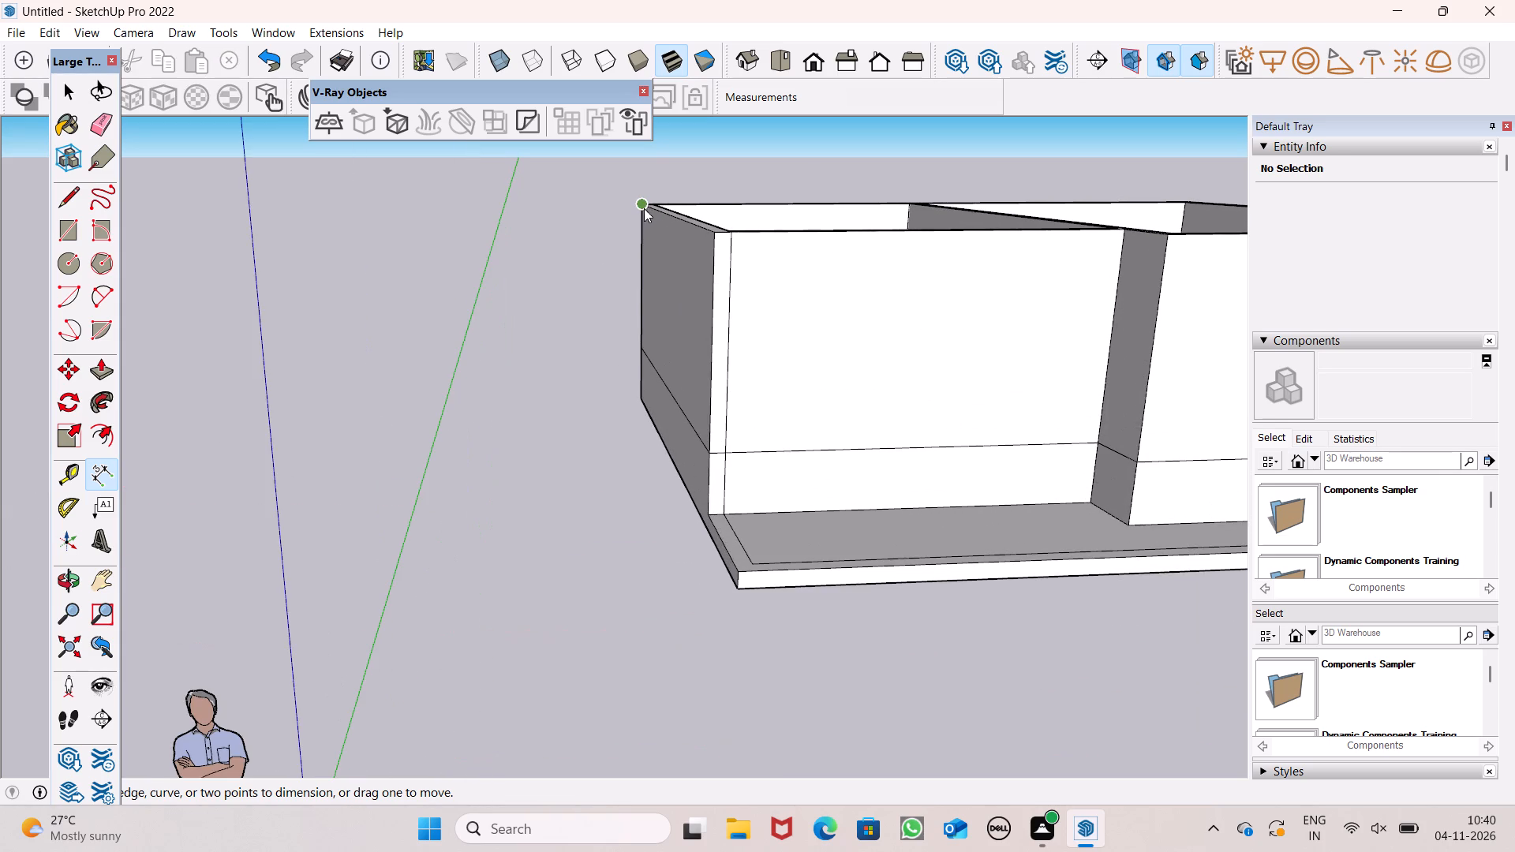
scroll(647, 206, "up", 1)
left_click(719, 241)
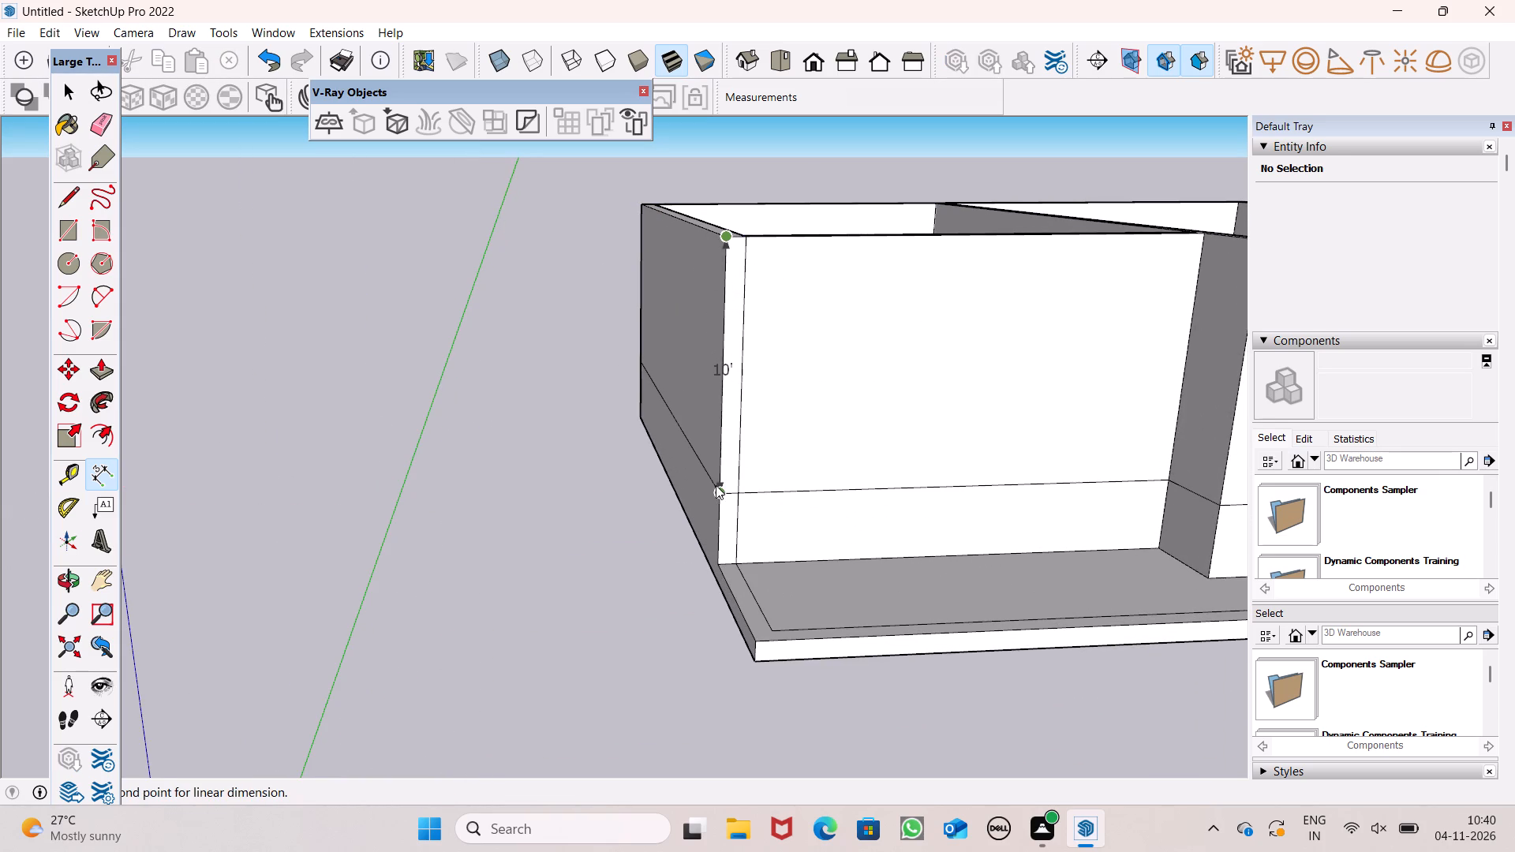
key("space")
Examine the raised walls and their horizontal division line from several angles.
scroll(769, 341, "down", 6)
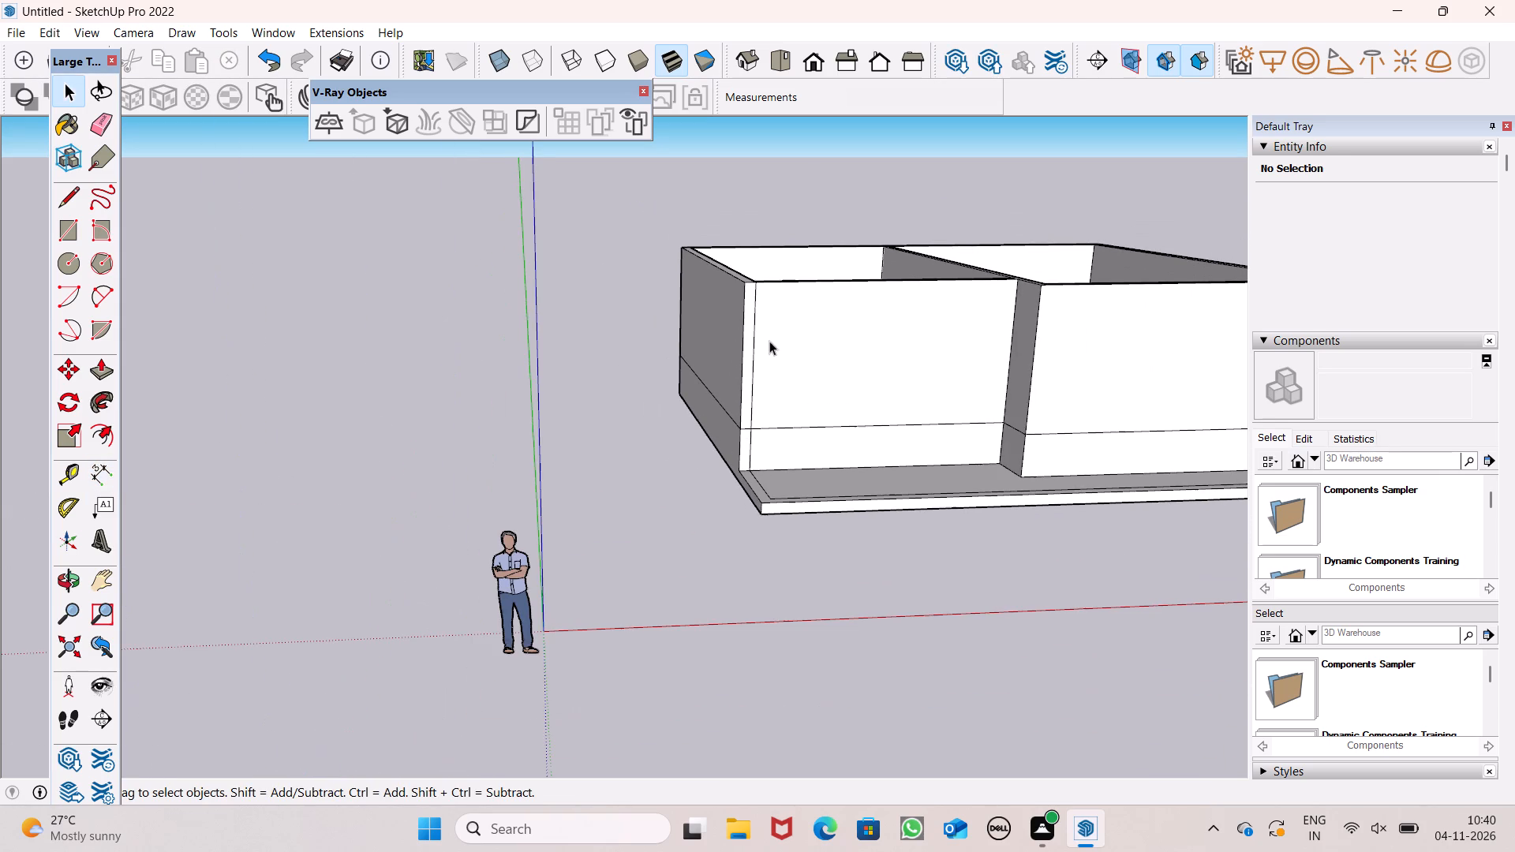
scroll(859, 291, "down", 5)
middle_click_drag(985, 375, 928, 419)
scroll(928, 419, "up", 1)
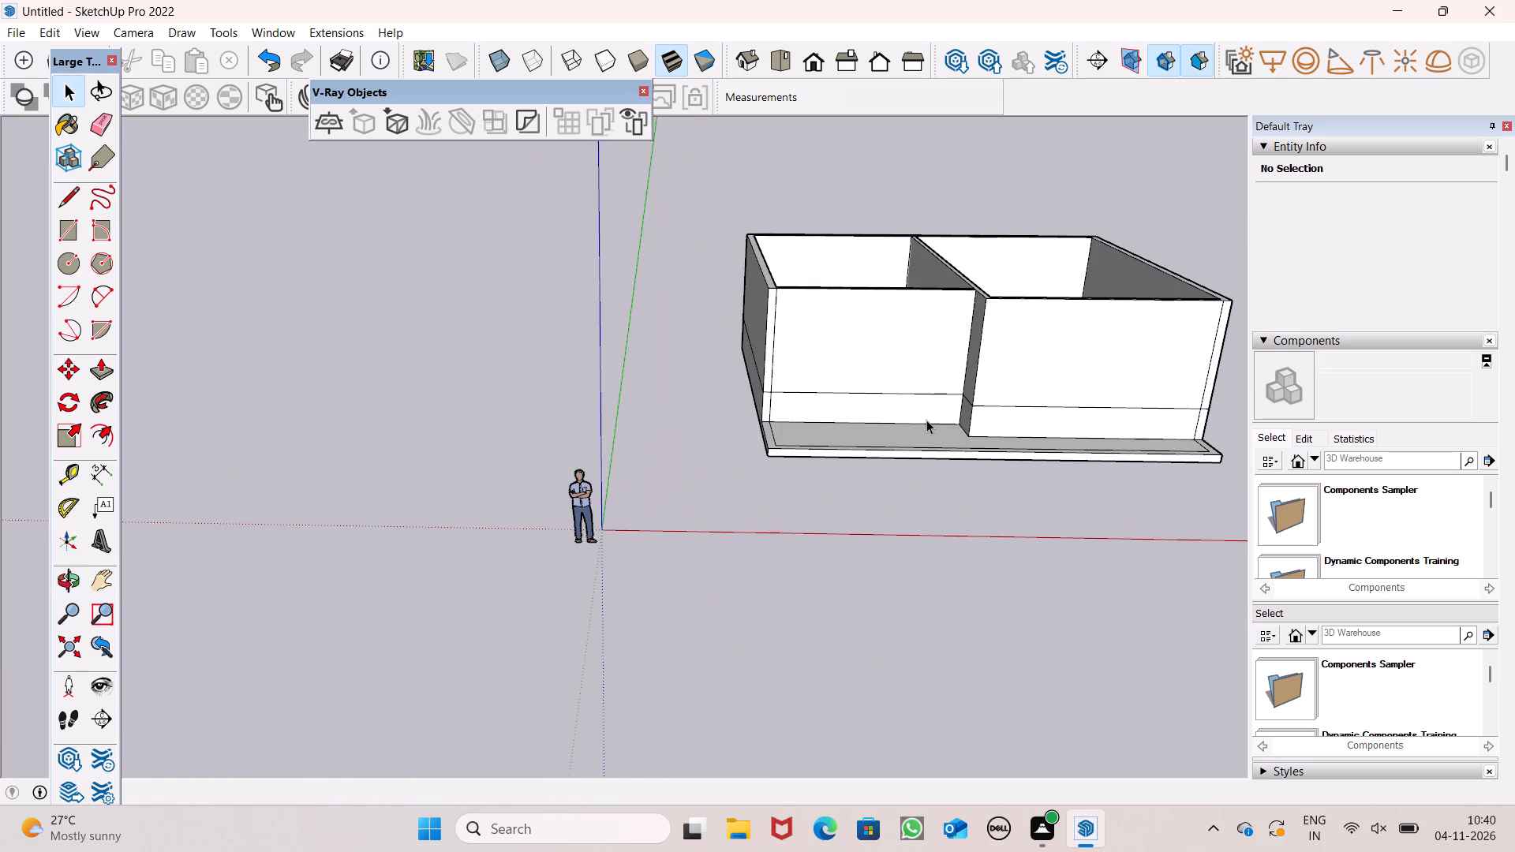
scroll(943, 390, "down", 1)
middle_click_drag(1113, 392, 1120, 388)
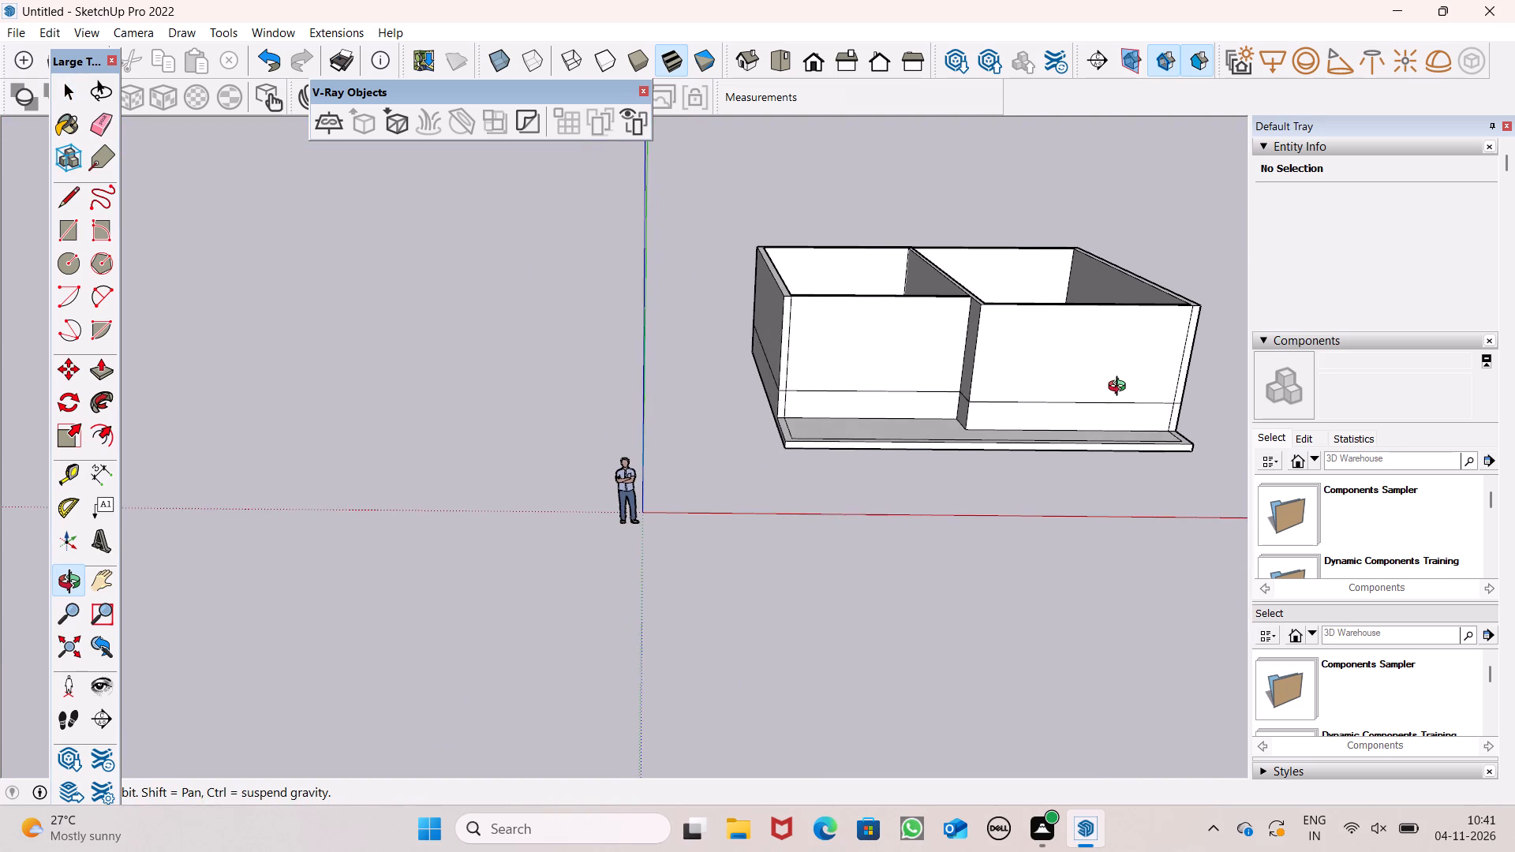
middle_click_drag(1120, 388, 1195, 397)
scroll(895, 371, "down", 4)
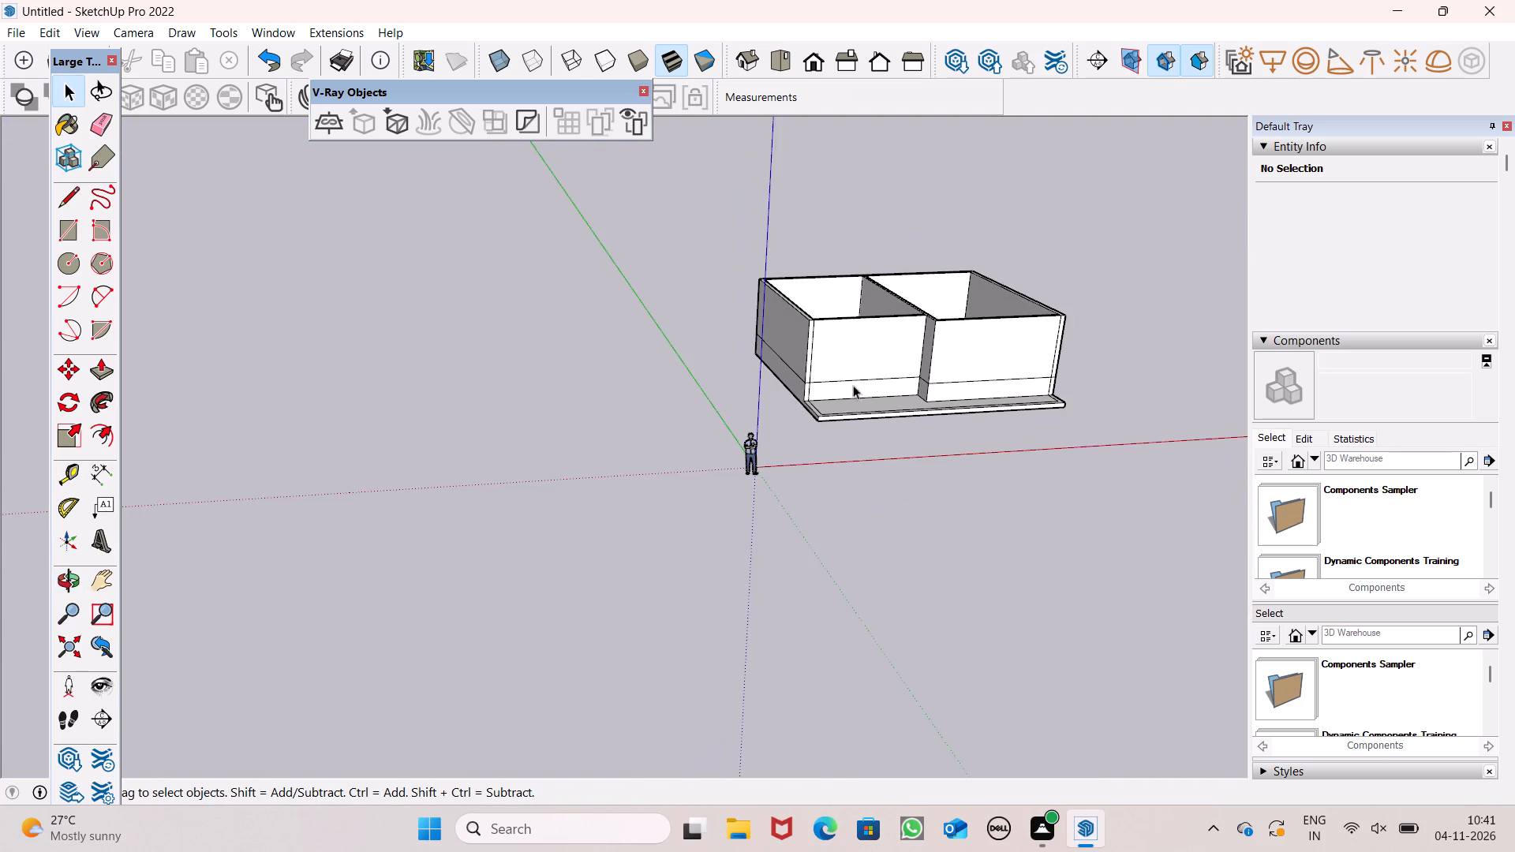
scroll(922, 351, "up", 7)
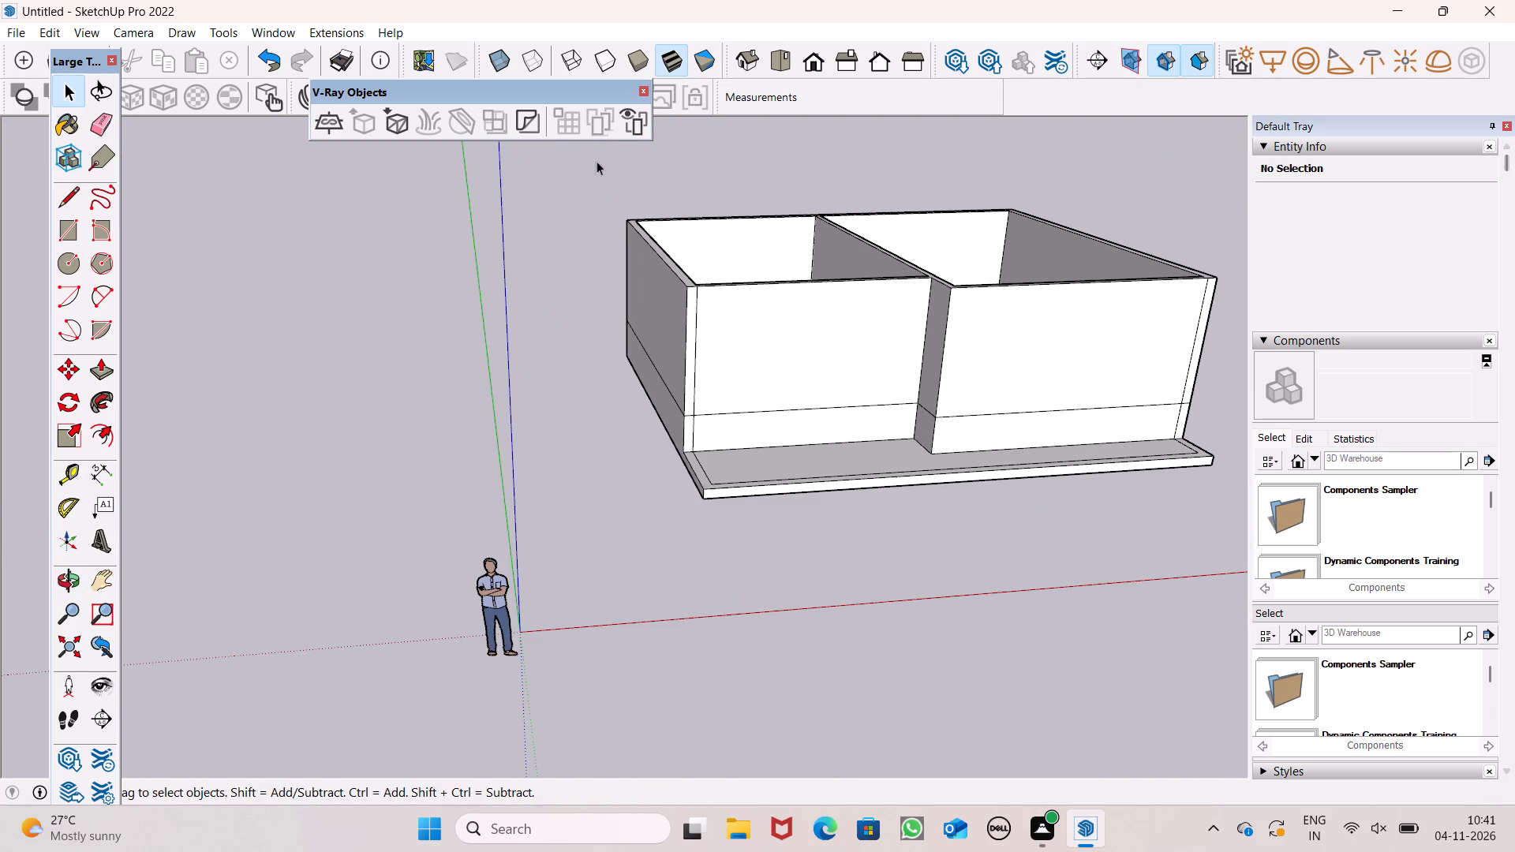
middle_click_drag(943, 308, 814, 315)
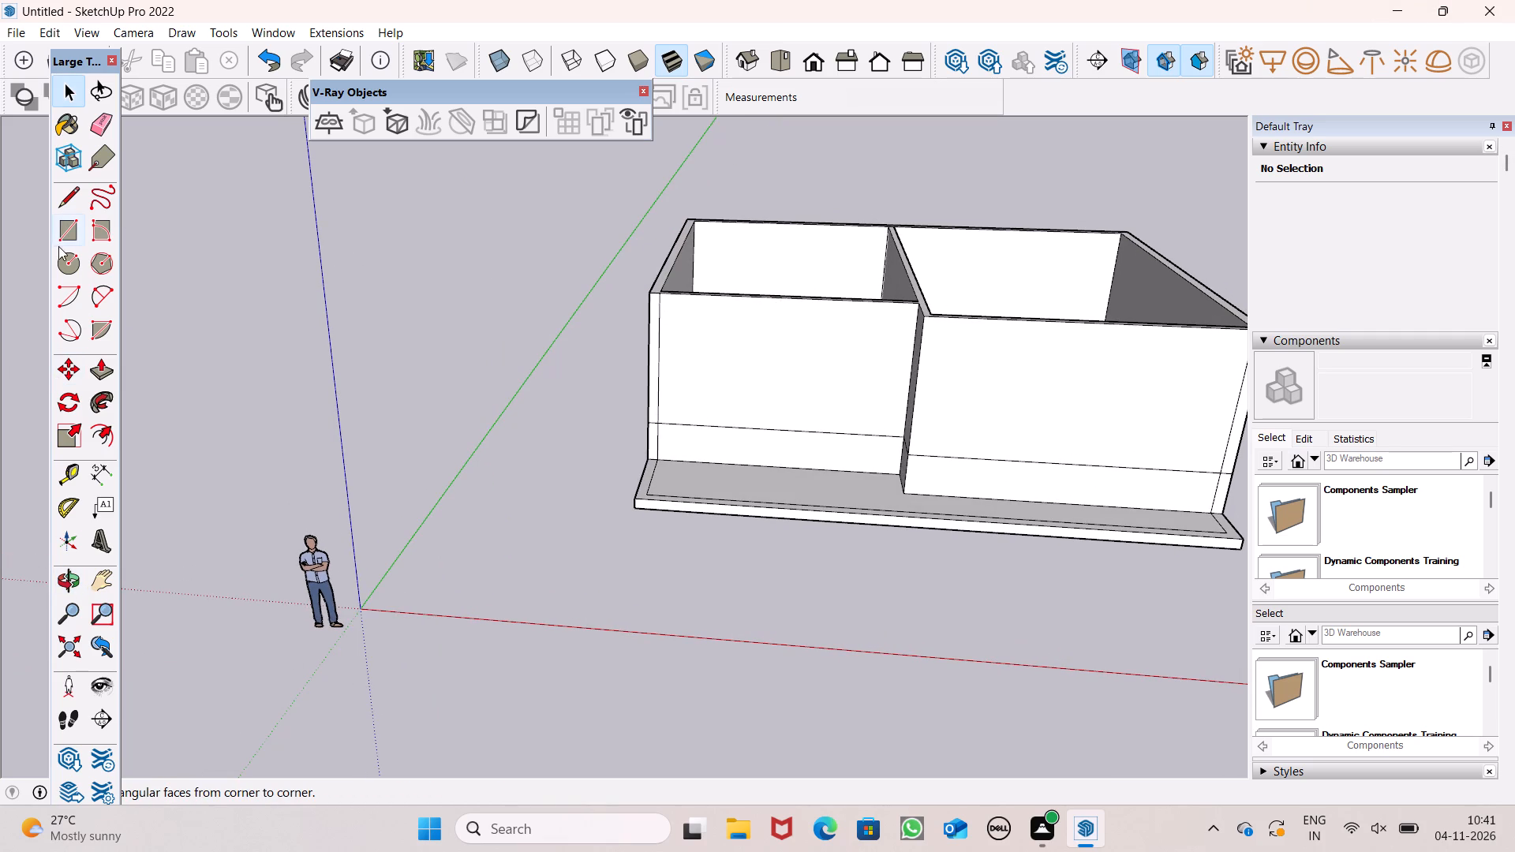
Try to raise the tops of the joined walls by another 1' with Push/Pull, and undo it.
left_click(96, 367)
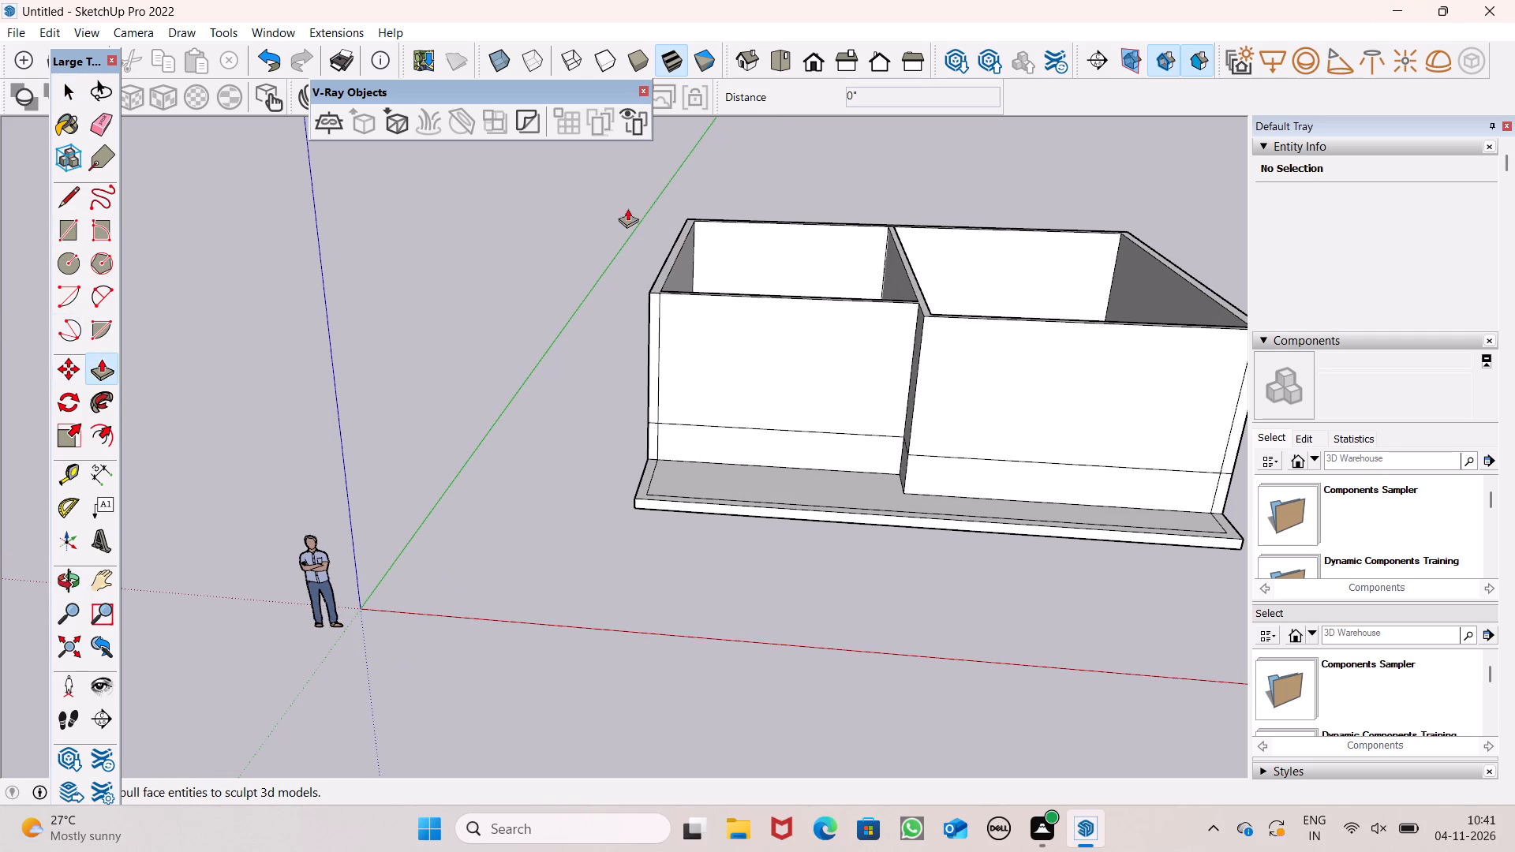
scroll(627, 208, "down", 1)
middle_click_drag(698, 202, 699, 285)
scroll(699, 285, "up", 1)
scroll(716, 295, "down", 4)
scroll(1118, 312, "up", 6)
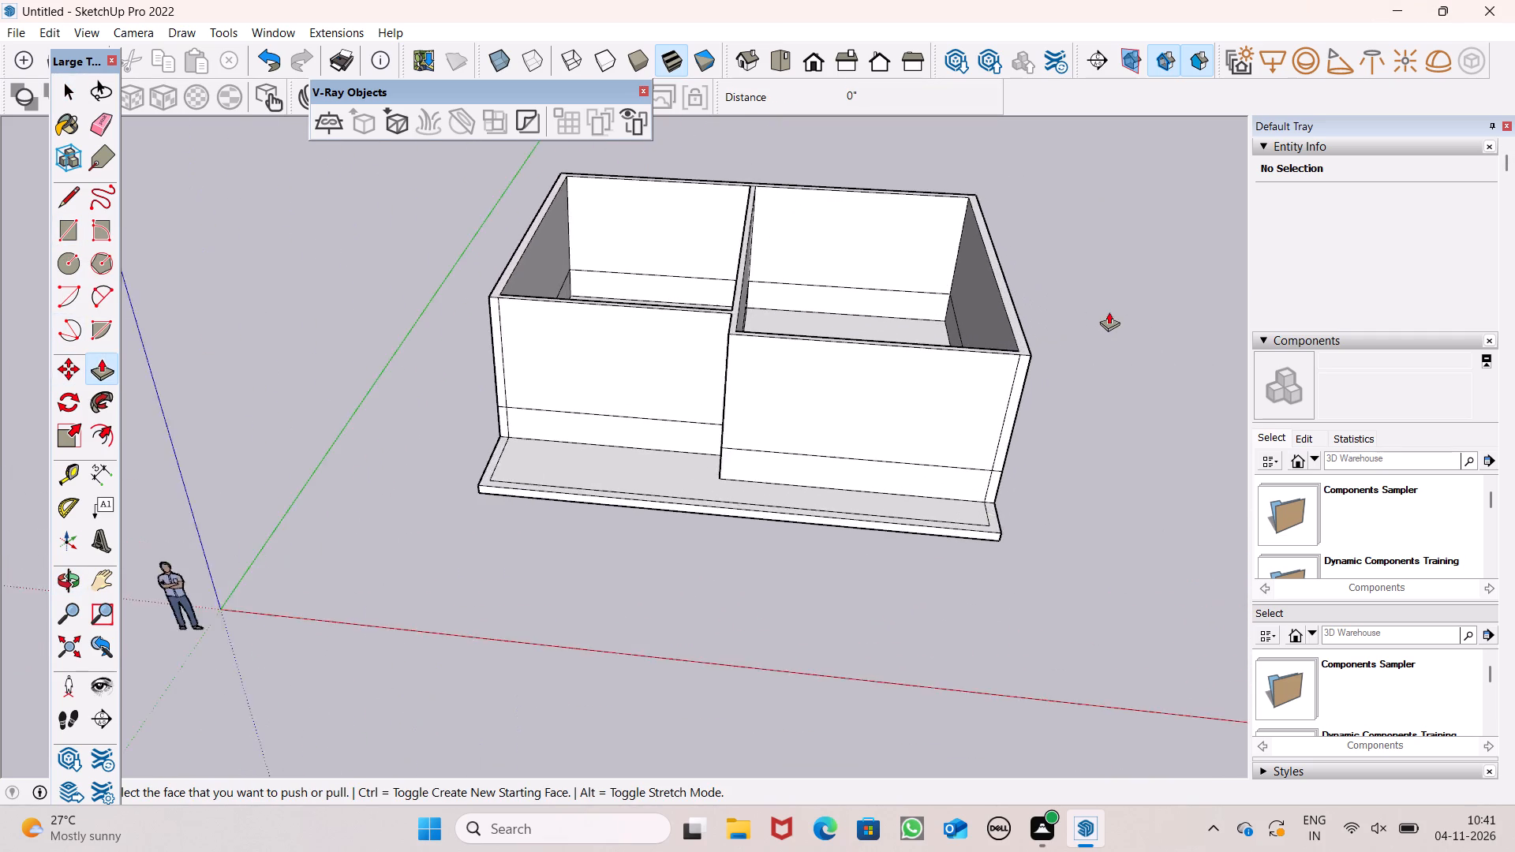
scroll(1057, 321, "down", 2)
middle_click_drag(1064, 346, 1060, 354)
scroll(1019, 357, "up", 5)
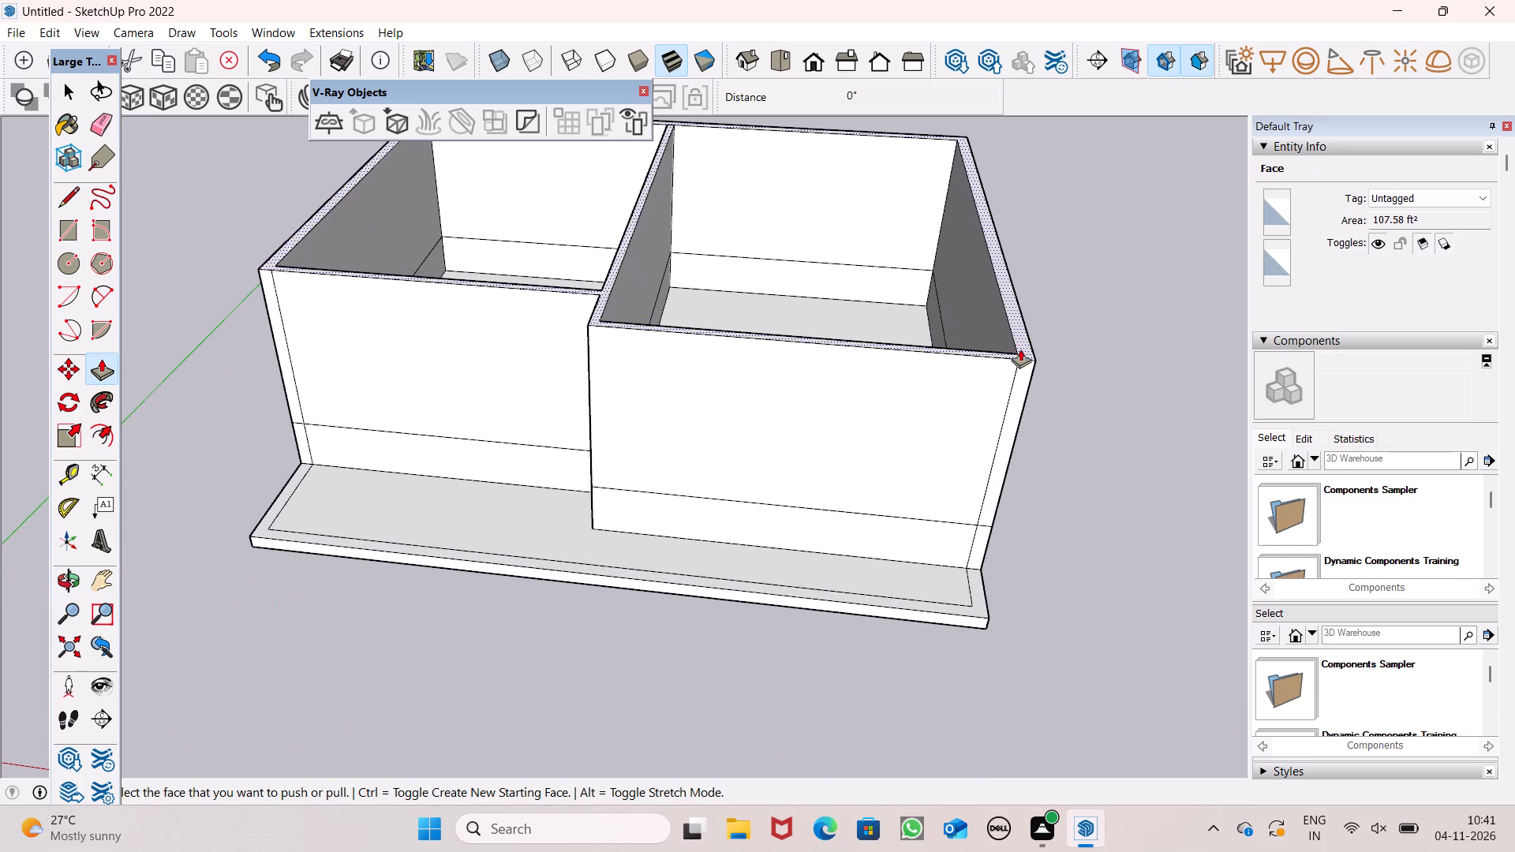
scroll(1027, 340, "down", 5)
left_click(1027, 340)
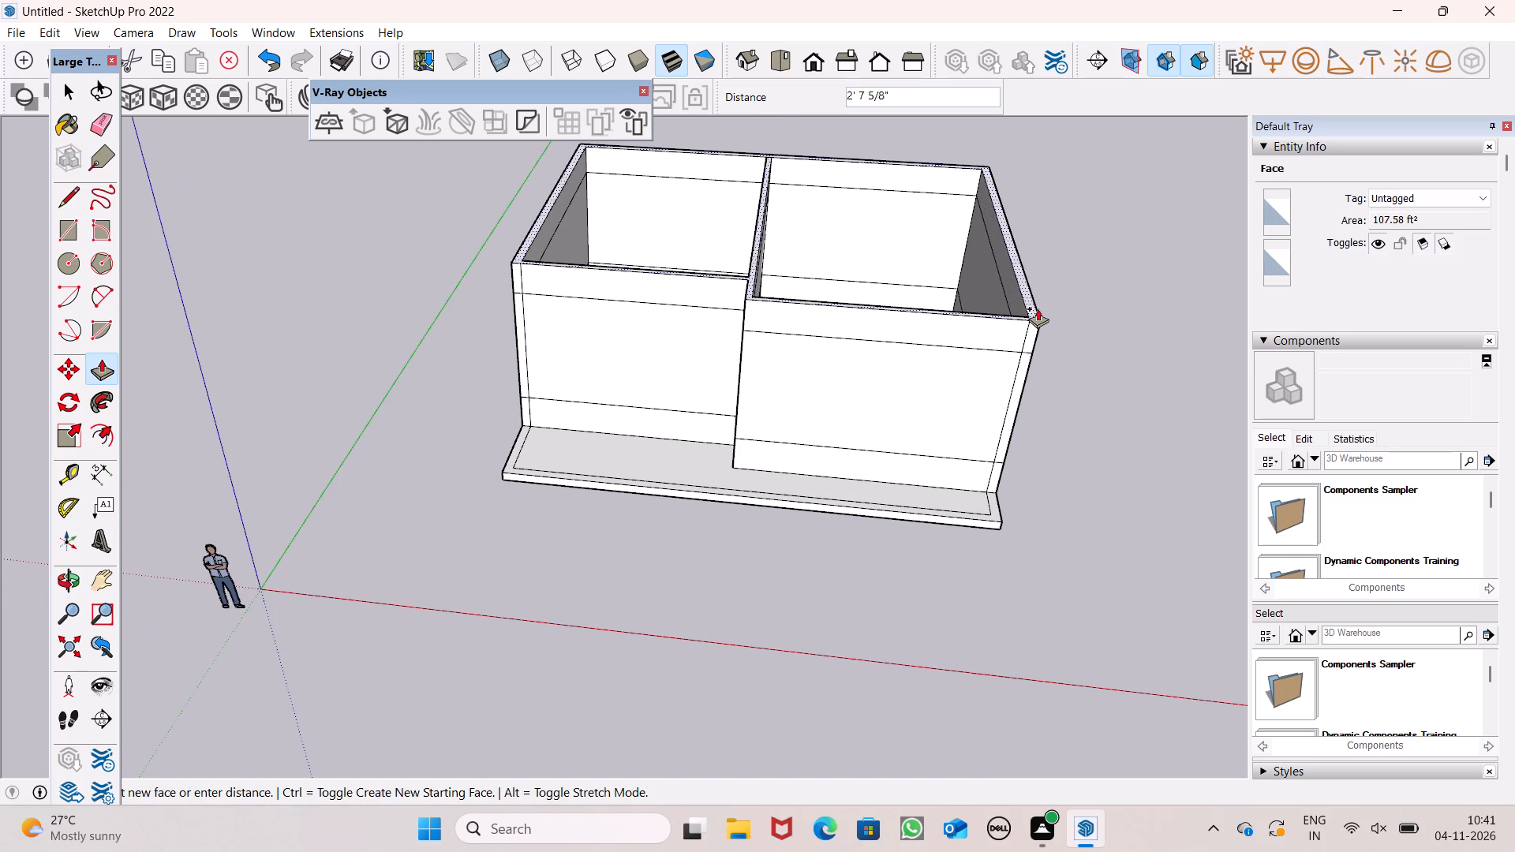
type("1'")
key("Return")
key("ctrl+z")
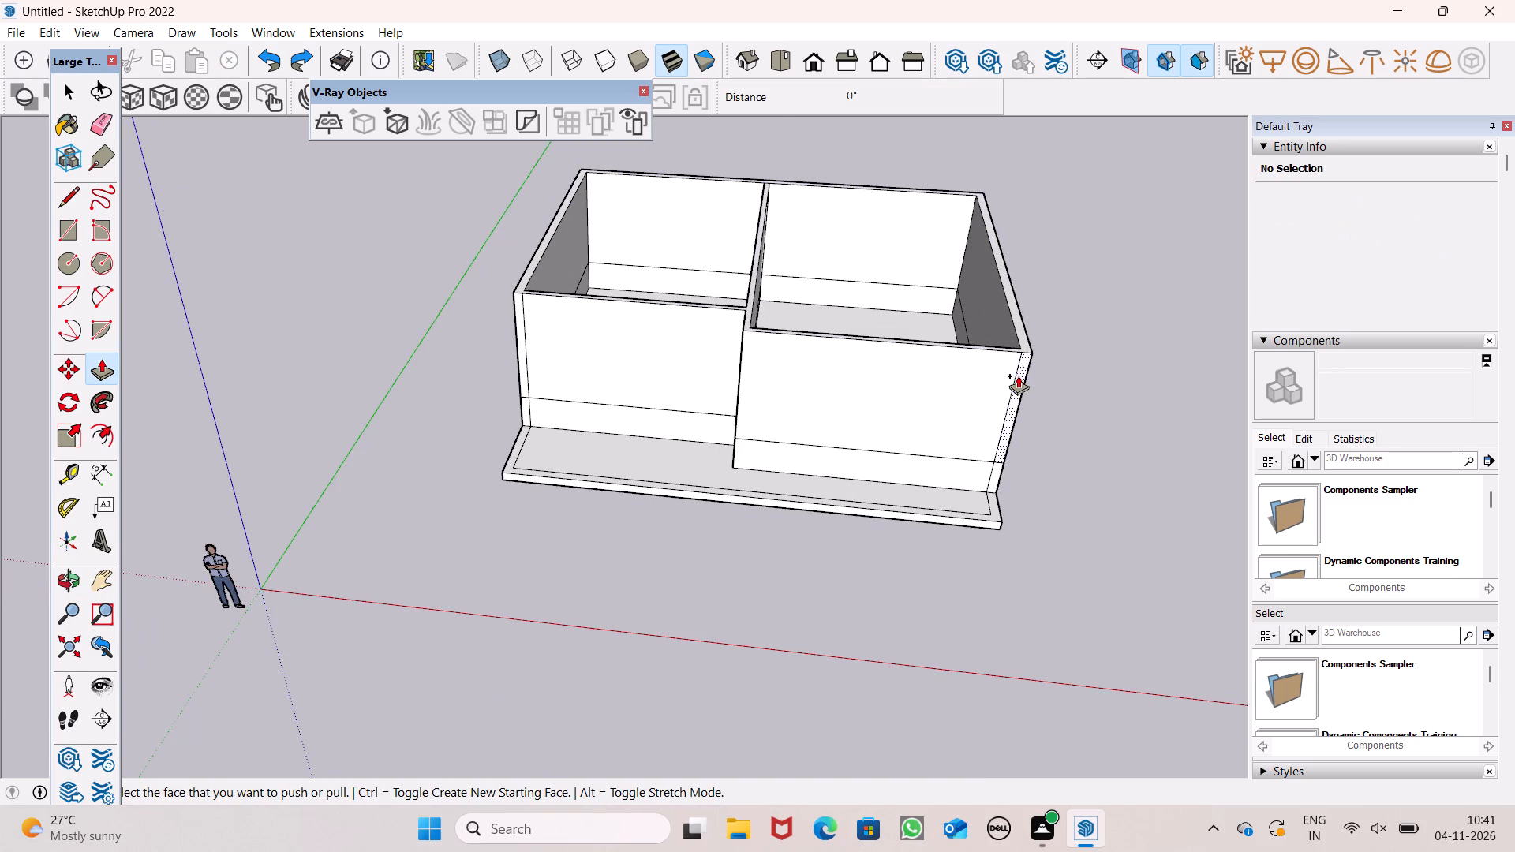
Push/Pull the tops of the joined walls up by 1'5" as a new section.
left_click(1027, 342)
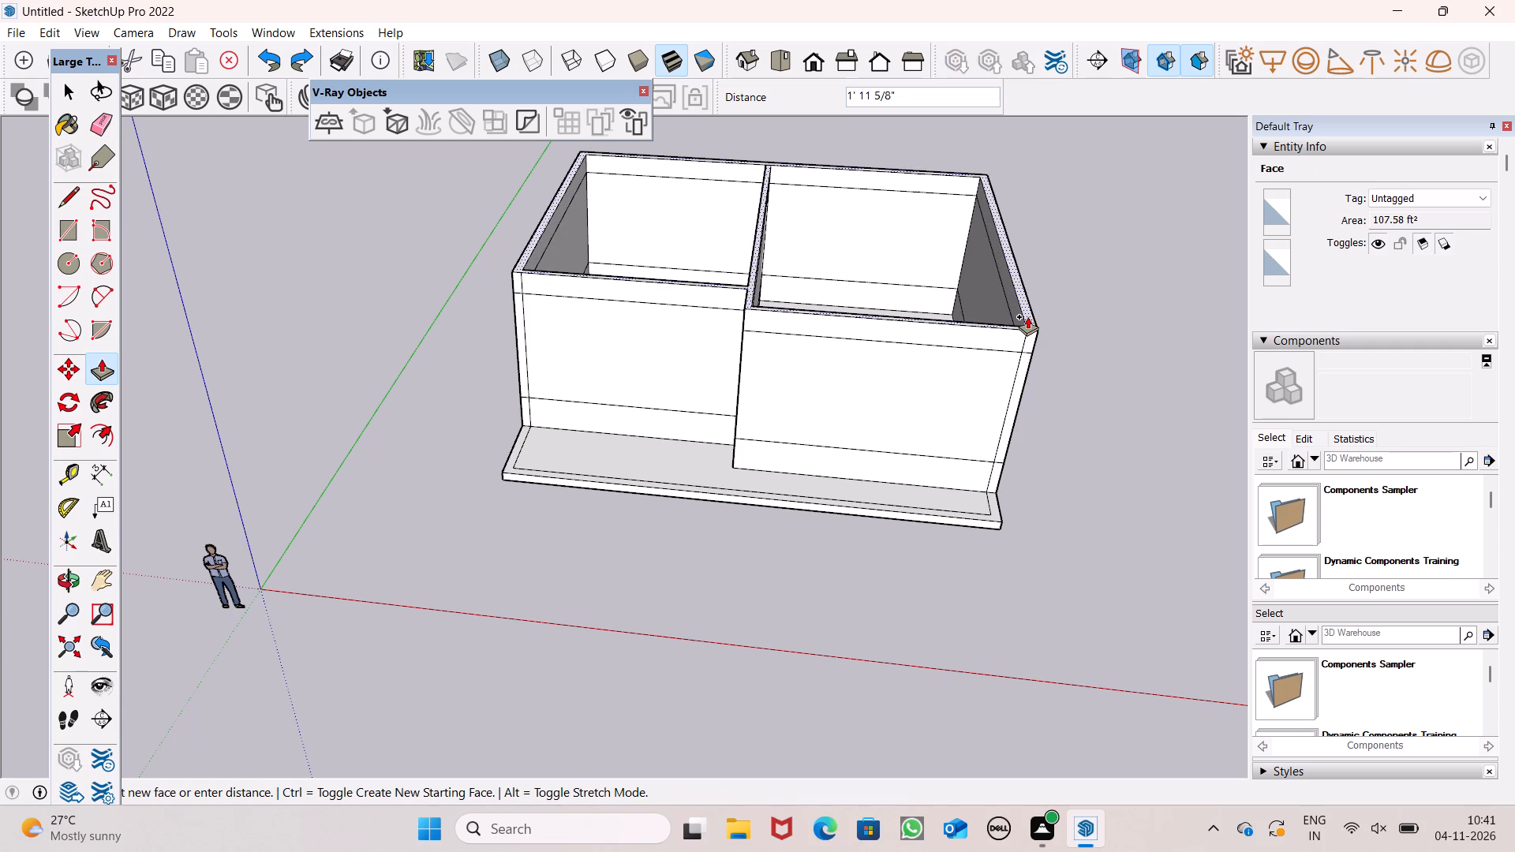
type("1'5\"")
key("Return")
Measure the top wall band's height at the outer corner farthest from the green axis.
middle_click_drag(1058, 437, 1054, 382)
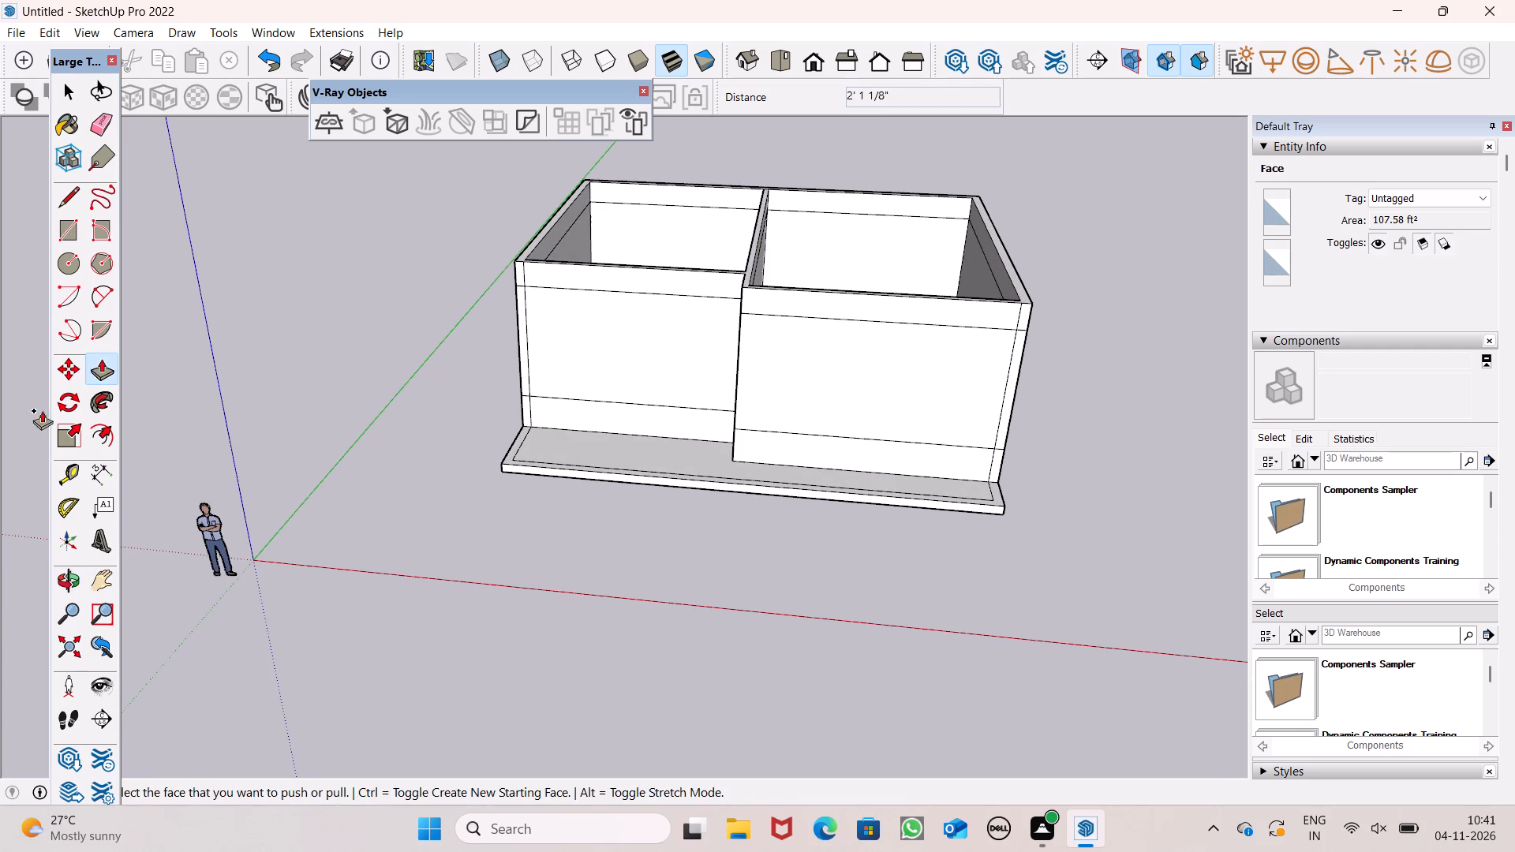
left_click(90, 465)
scroll(923, 323, "up", 6)
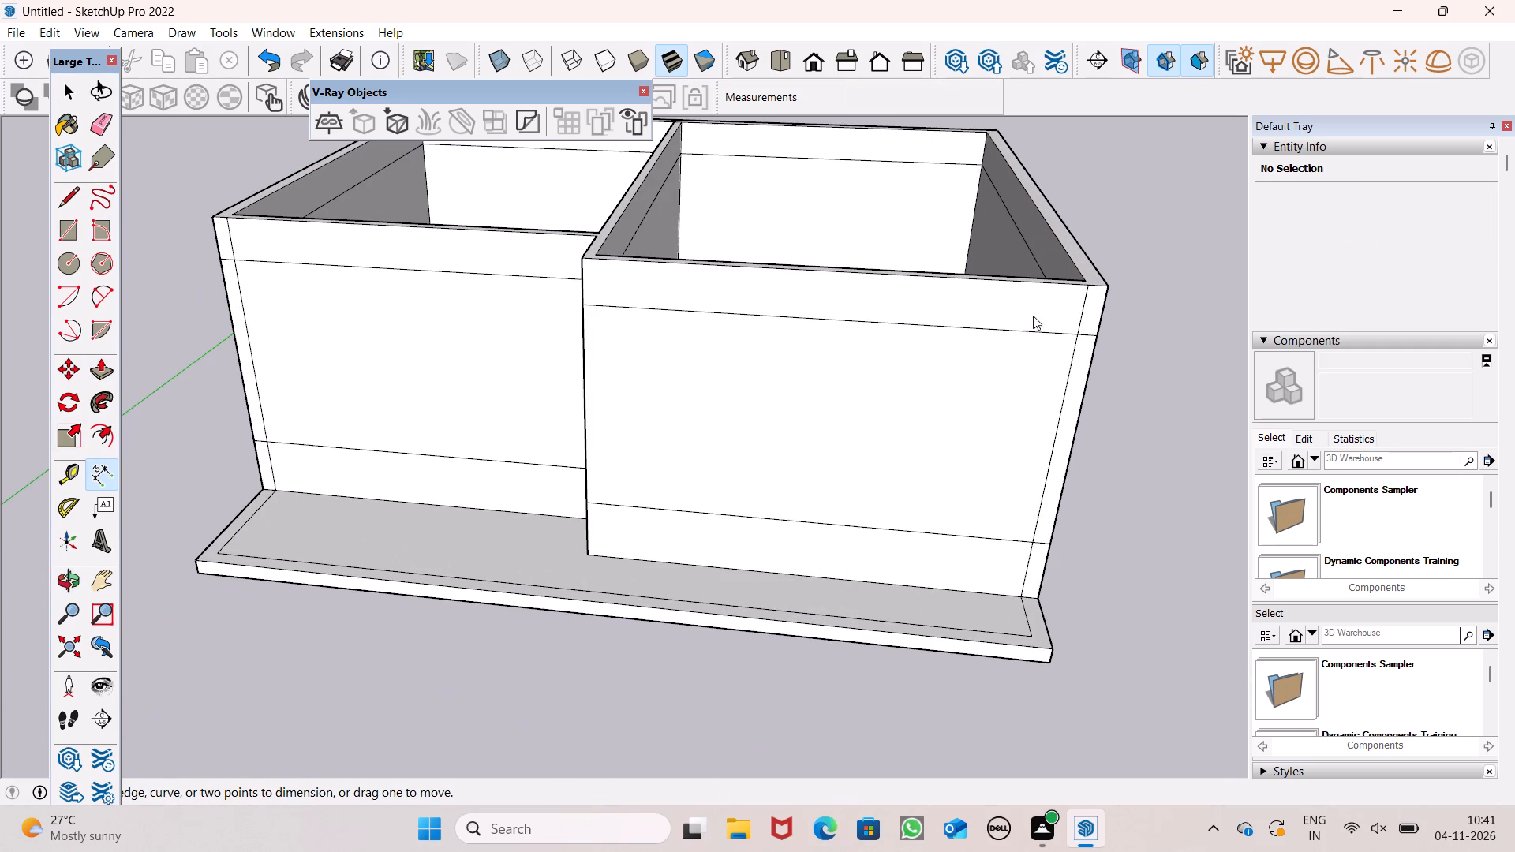
left_click(1106, 293)
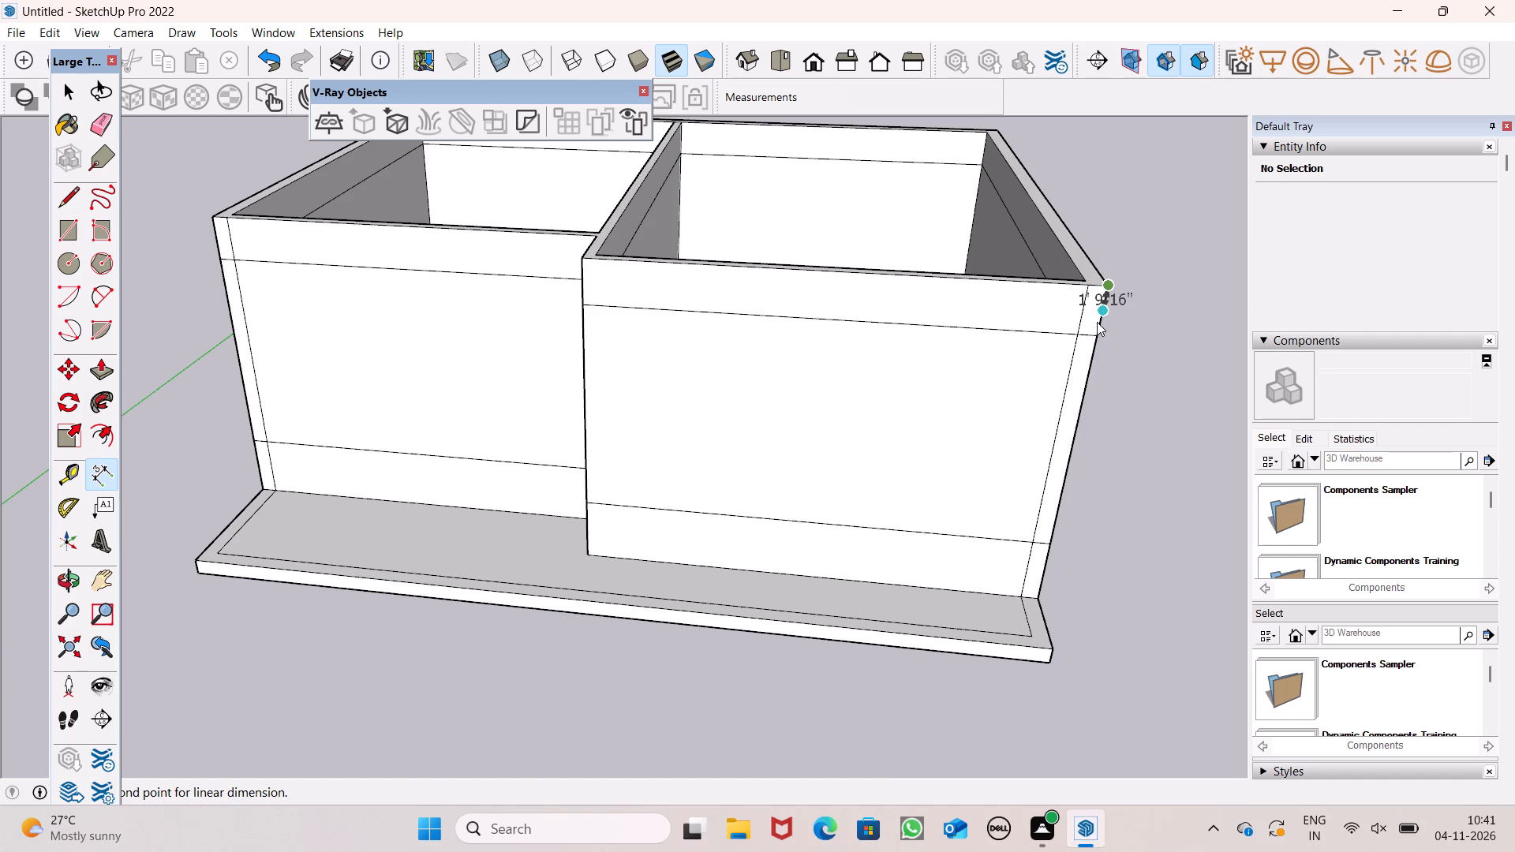
key("space")
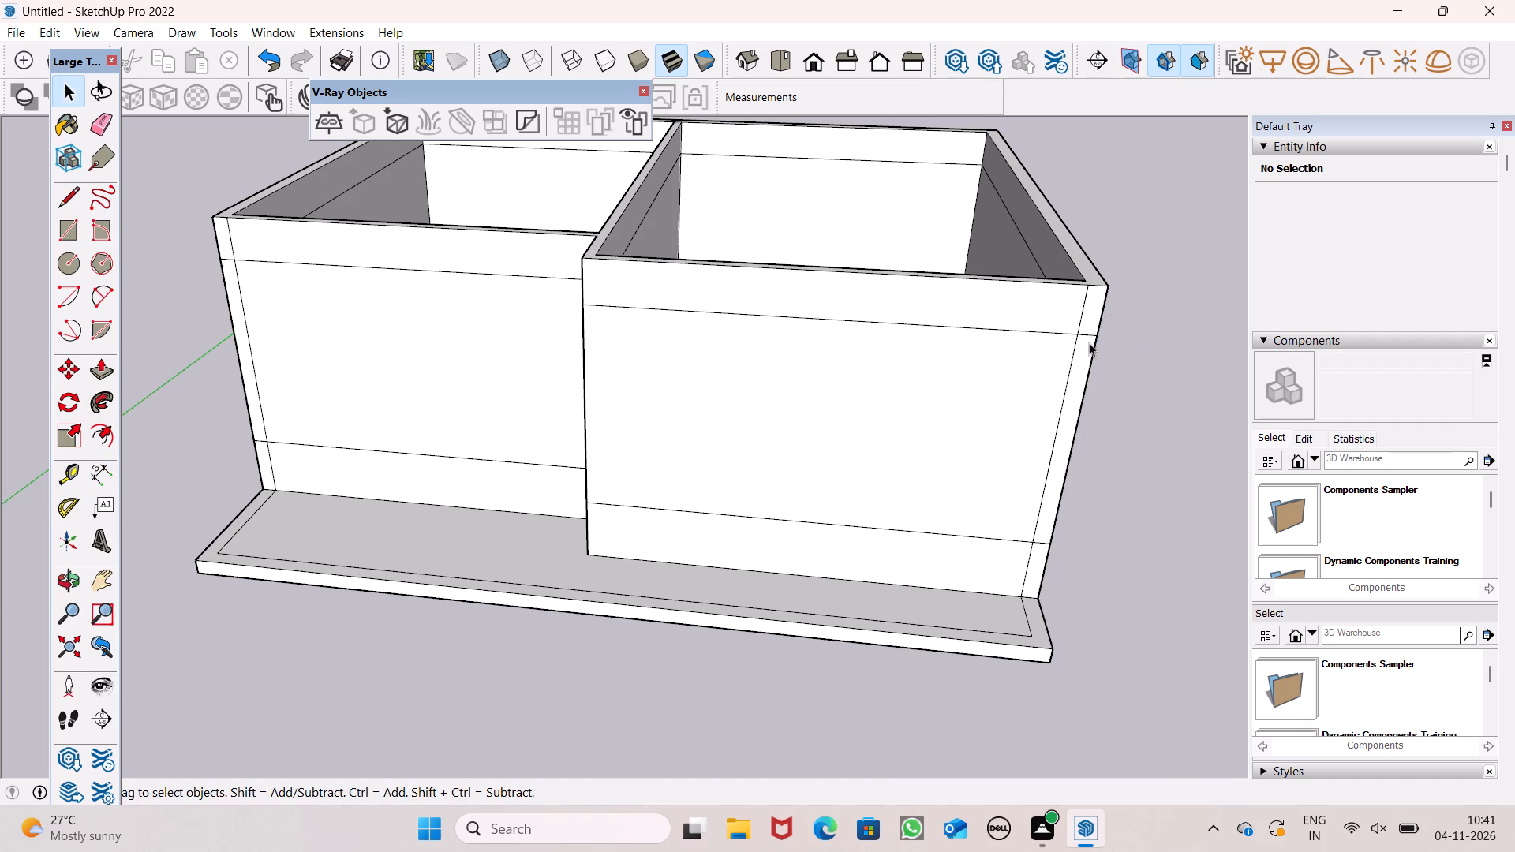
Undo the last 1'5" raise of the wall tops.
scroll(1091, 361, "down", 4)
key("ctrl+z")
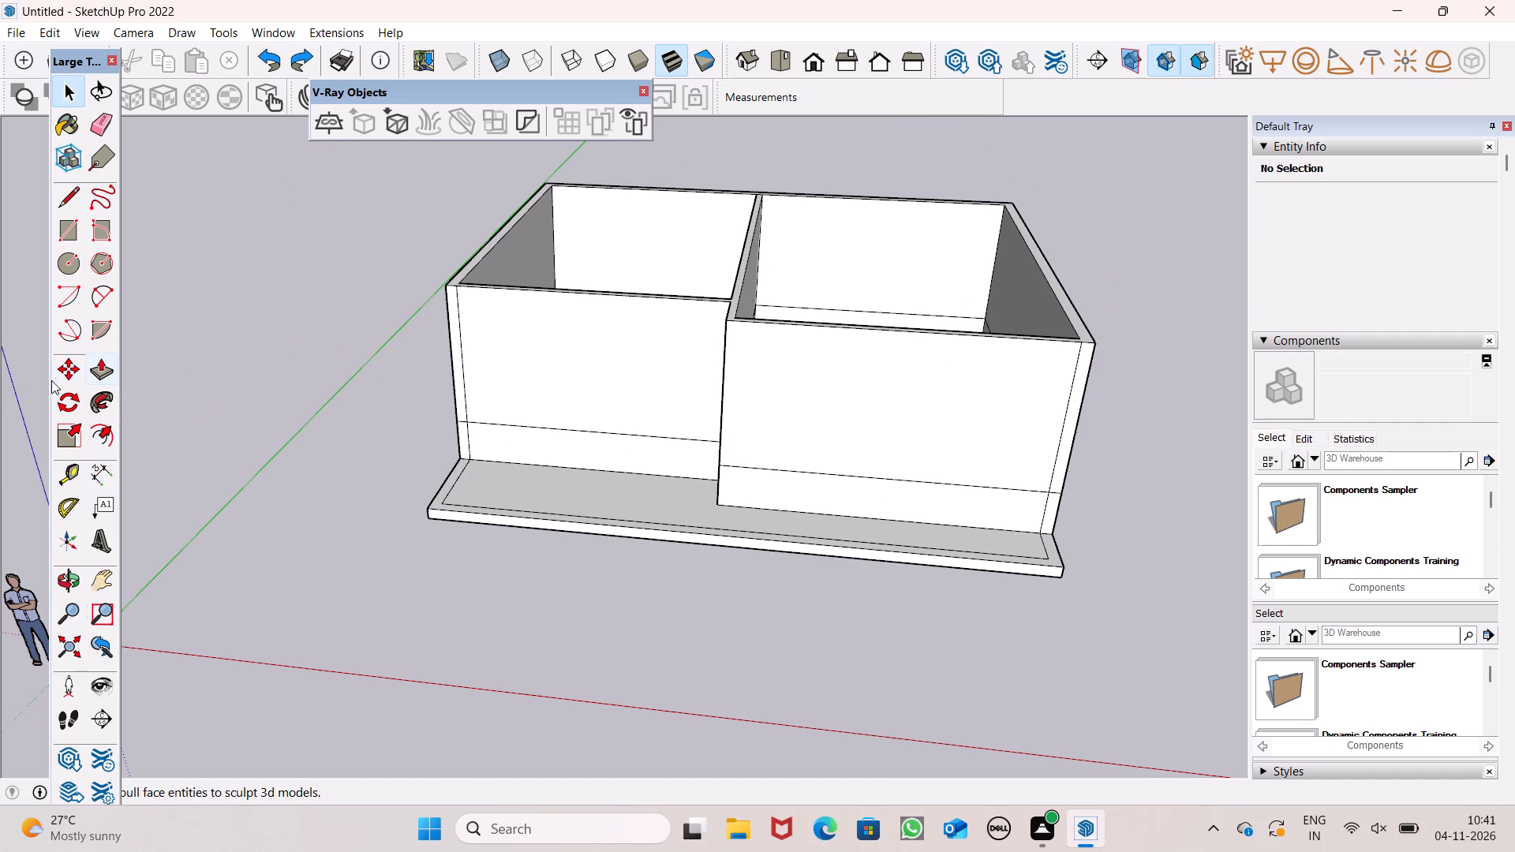
Push/Pull the tops of the joined walls up by 1'5" as a new section.
left_click(92, 368)
scroll(511, 315, "down", 2)
middle_click_drag(653, 318, 653, 379)
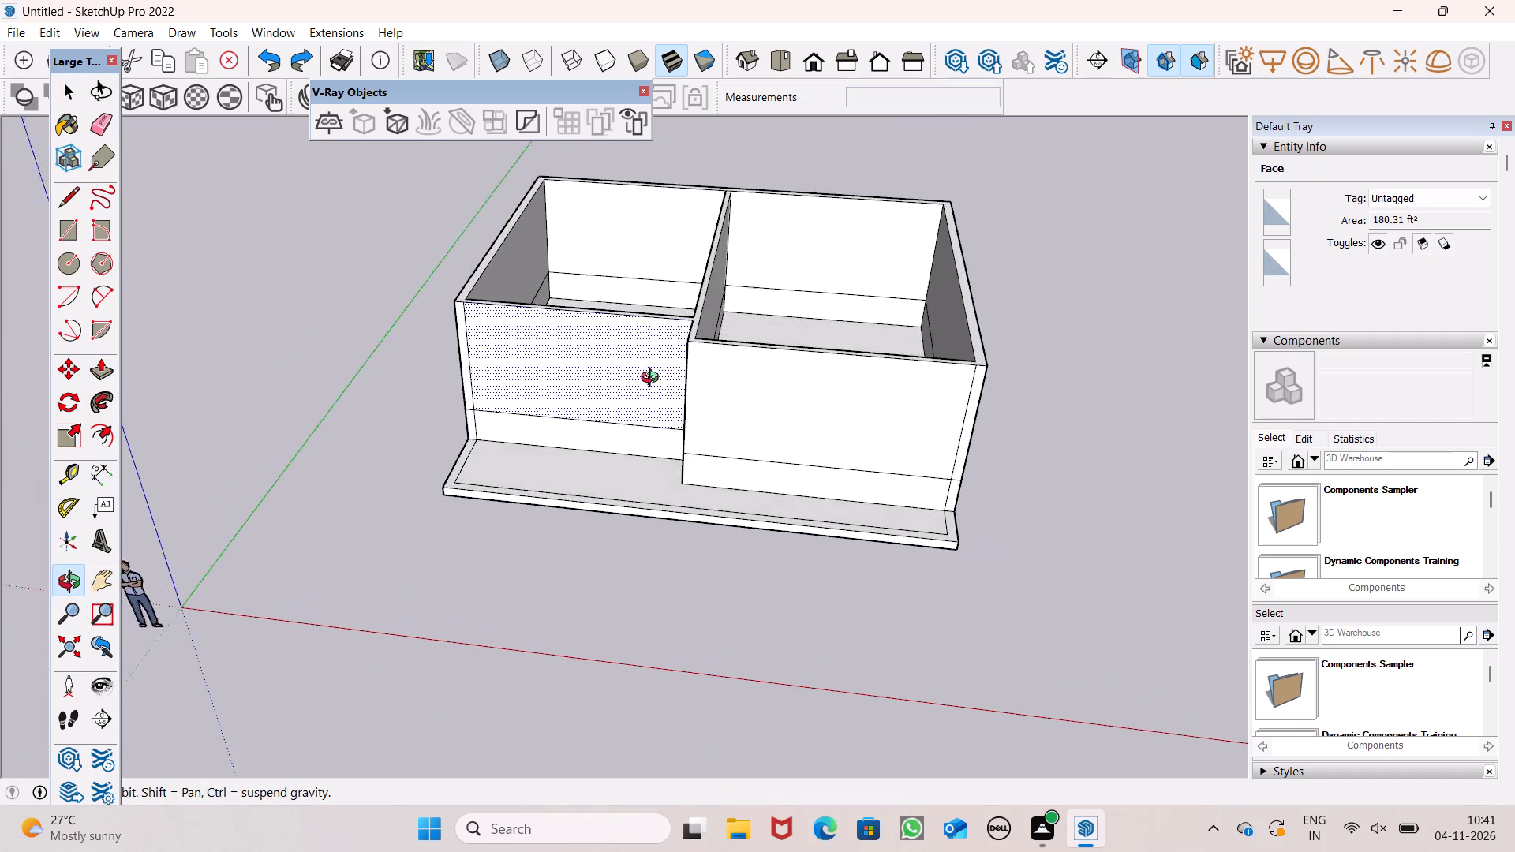
middle_click_drag(653, 379, 654, 391)
scroll(688, 467, "down", 4)
scroll(761, 360, "up", 6)
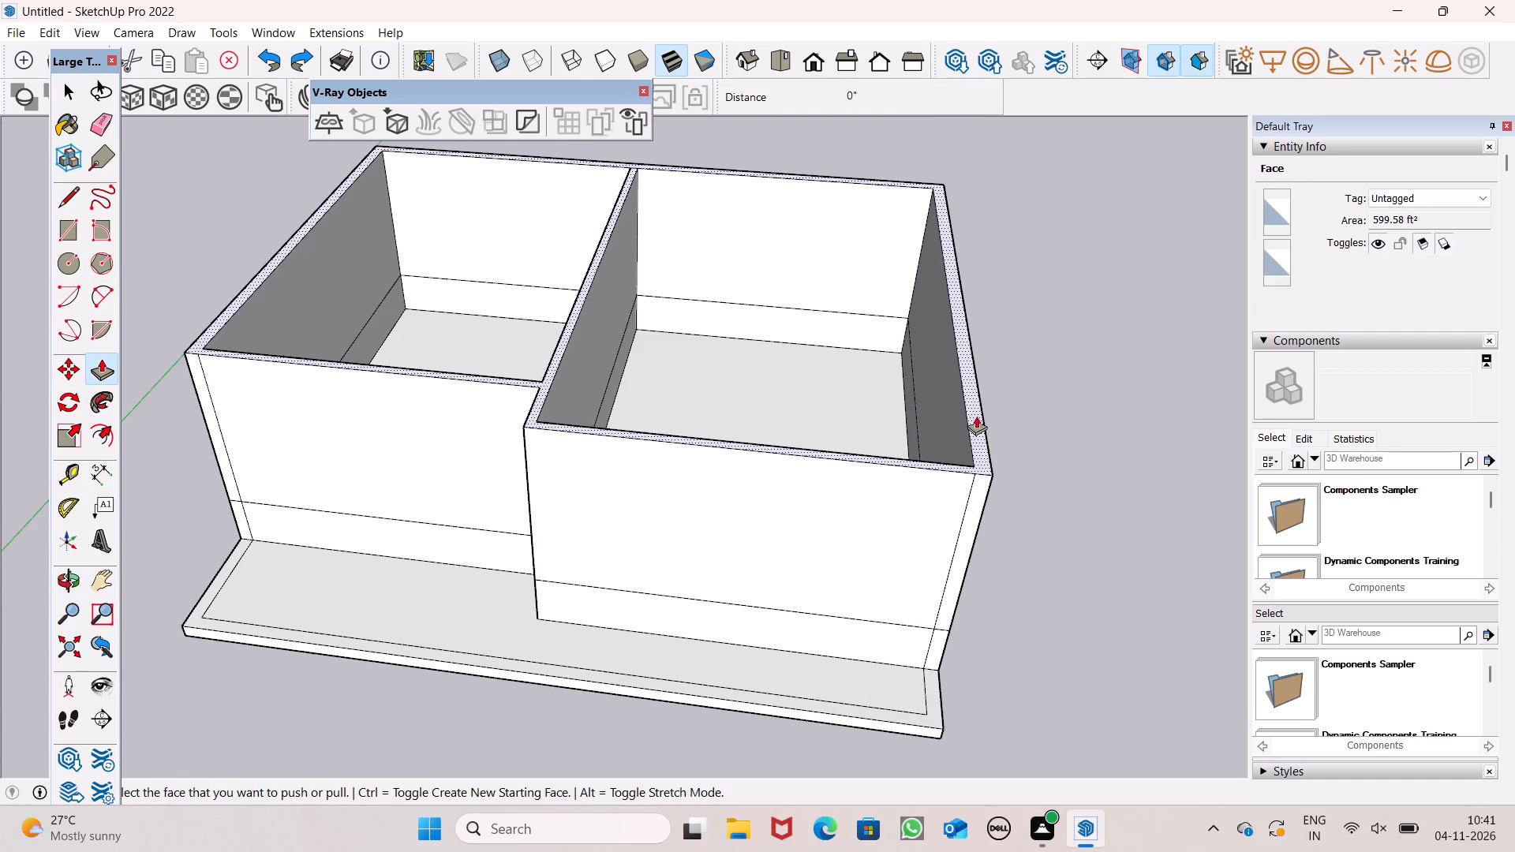
scroll(978, 424, "up", 1)
scroll(915, 432, "down", 1)
scroll(968, 465, "up", 5)
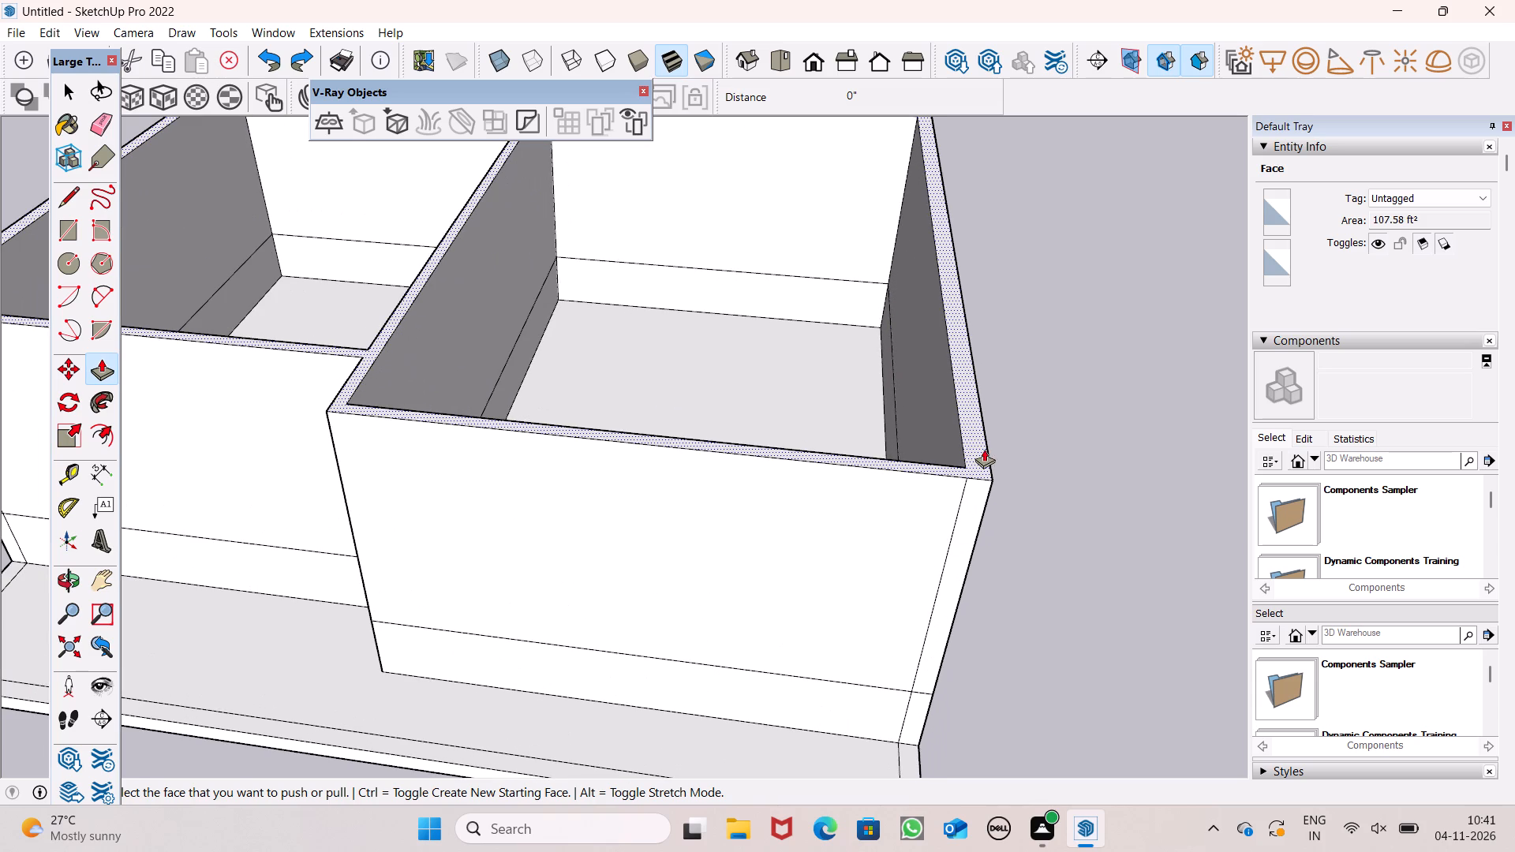
left_click_drag(985, 450, 978, 405)
key("1")
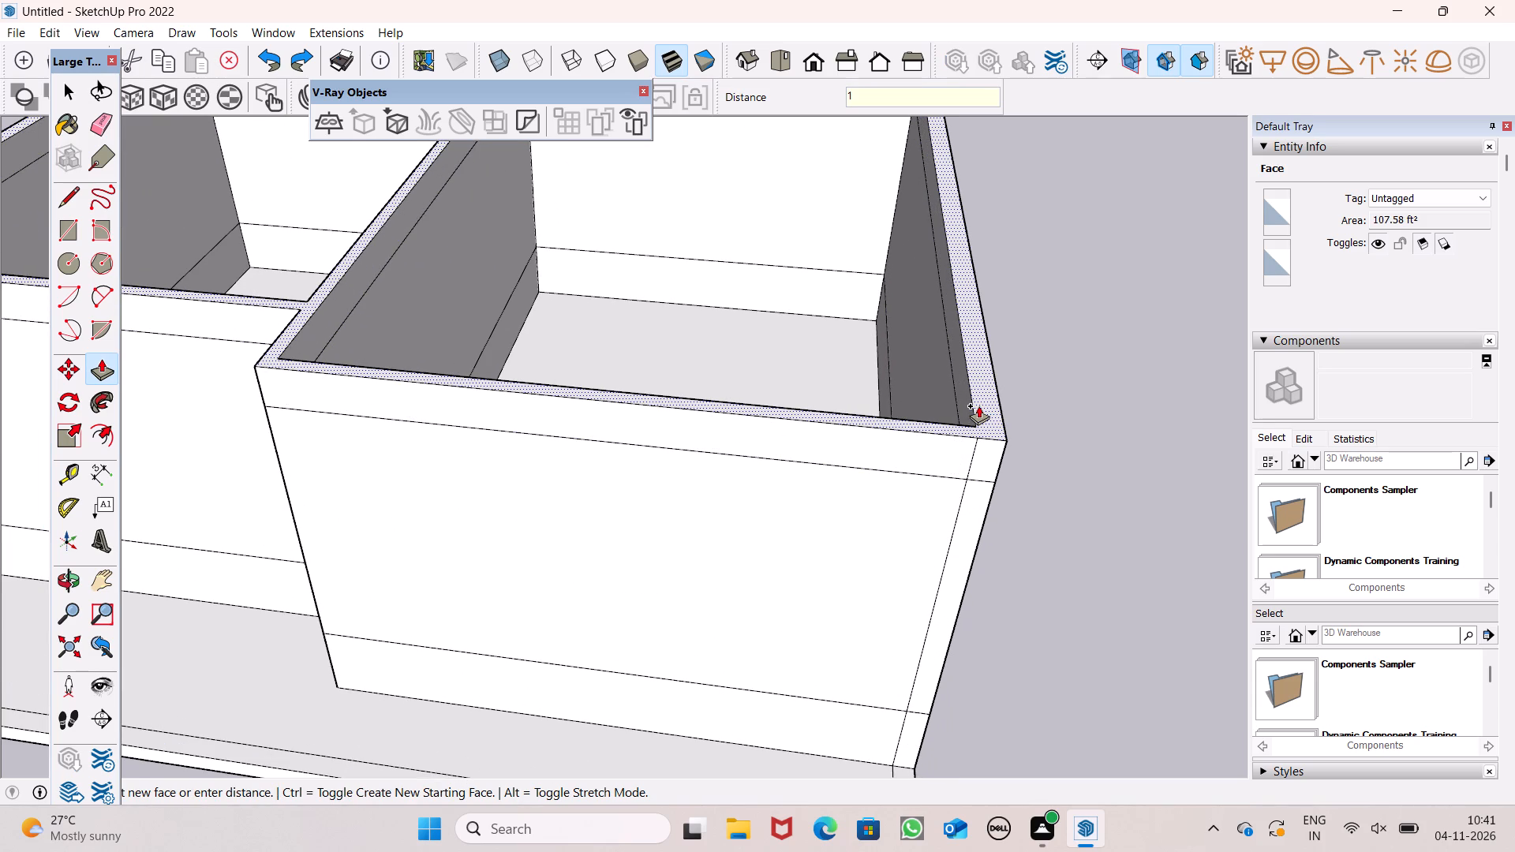
left_click_drag(978, 405, 978, 405)
type("'5\"")
key("Return")
key("space")
Measure the top wall band's height at the front outer corner farthest from the green axis.
scroll(926, 363, "down", 4)
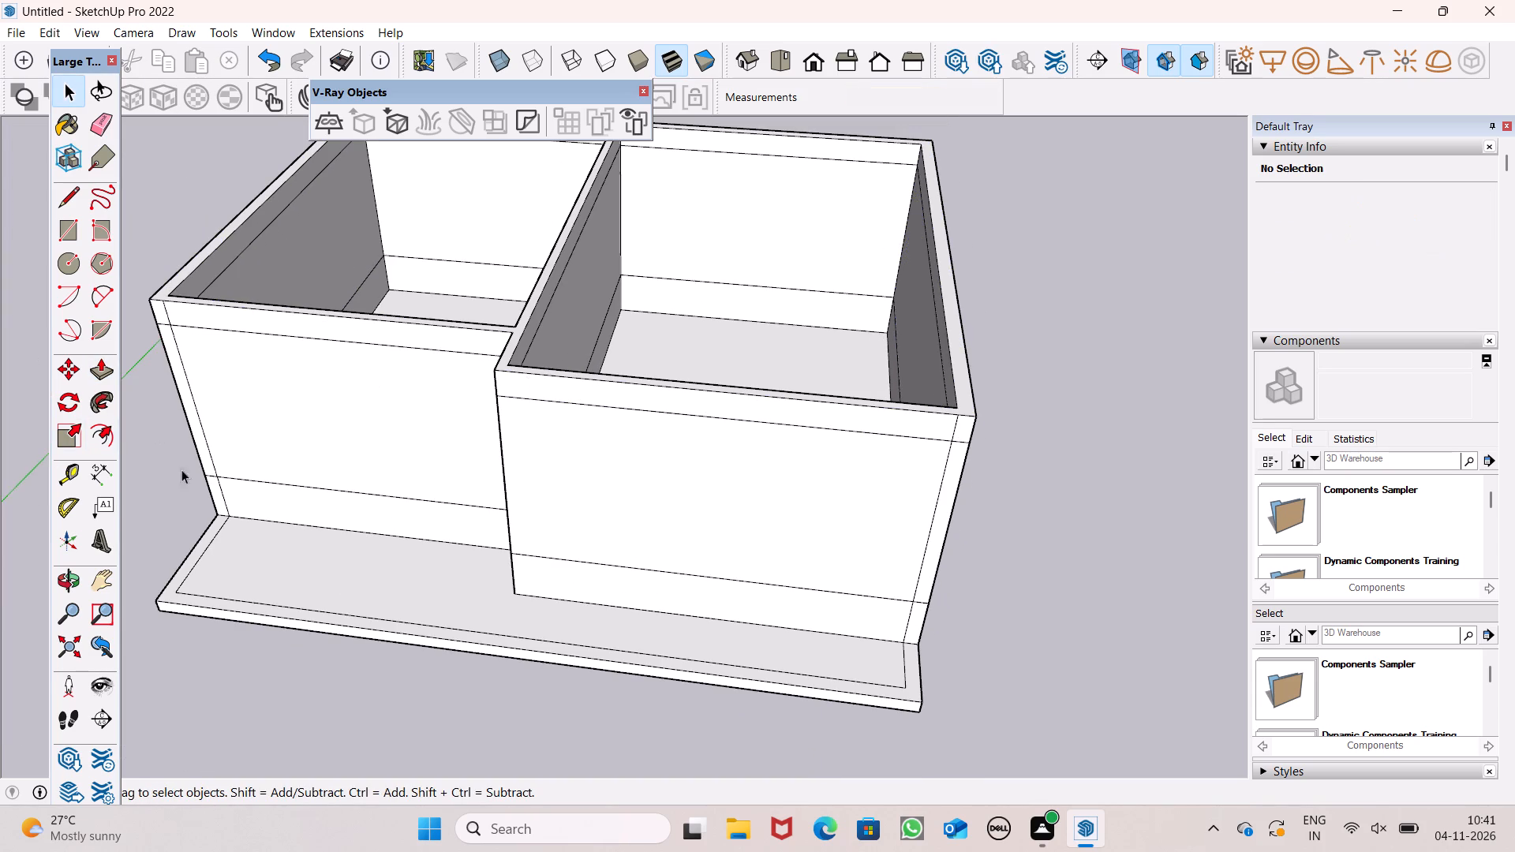
left_click(99, 469)
scroll(676, 428, "up", 2)
middle_click_drag(816, 394, 818, 324)
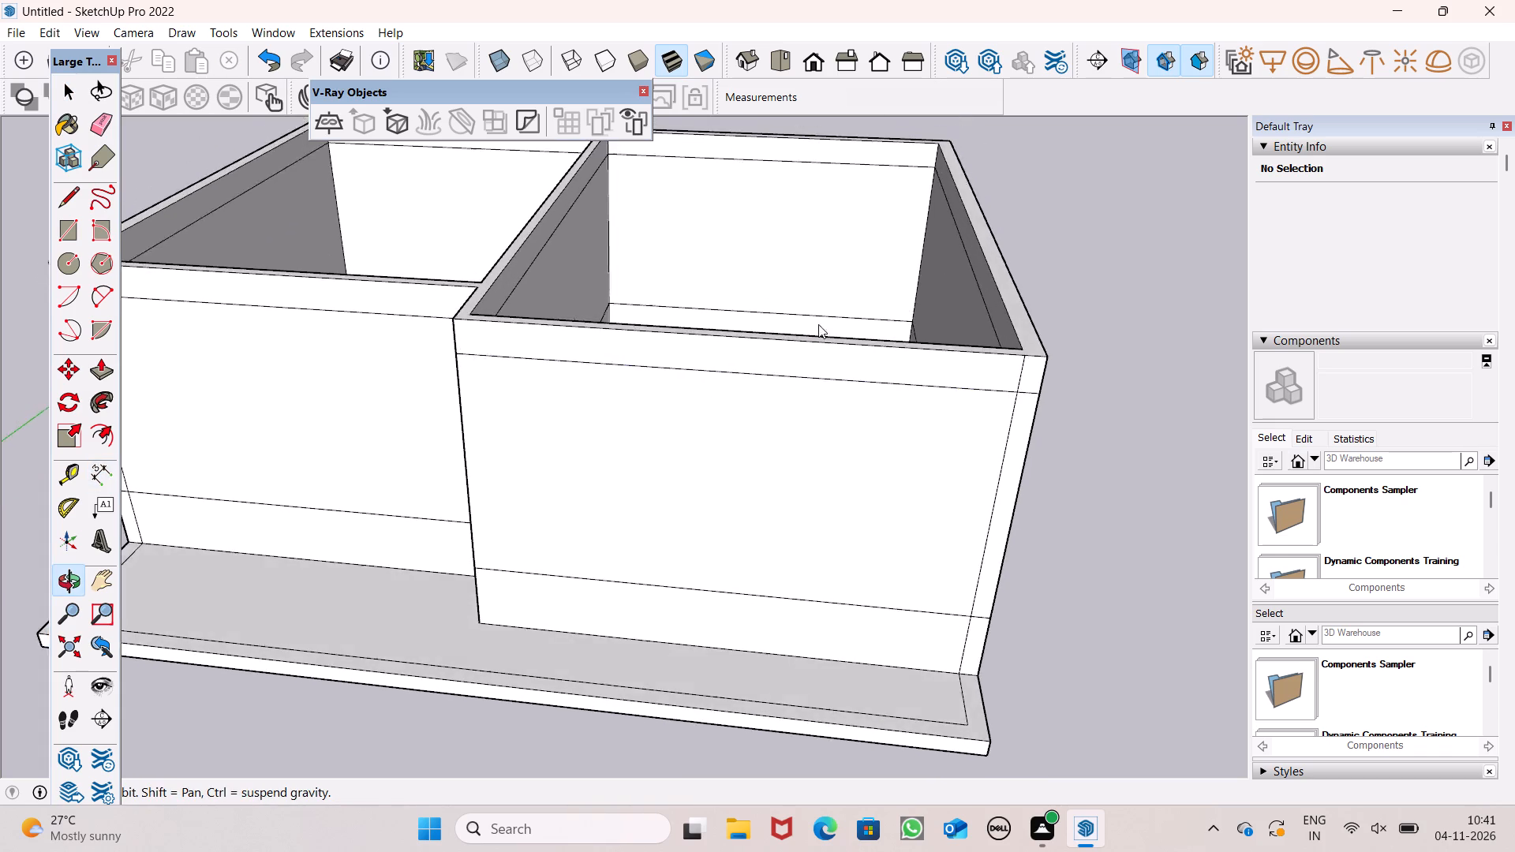
middle_click_drag(818, 324, 819, 328)
scroll(922, 339, "up", 5)
left_click(1098, 360)
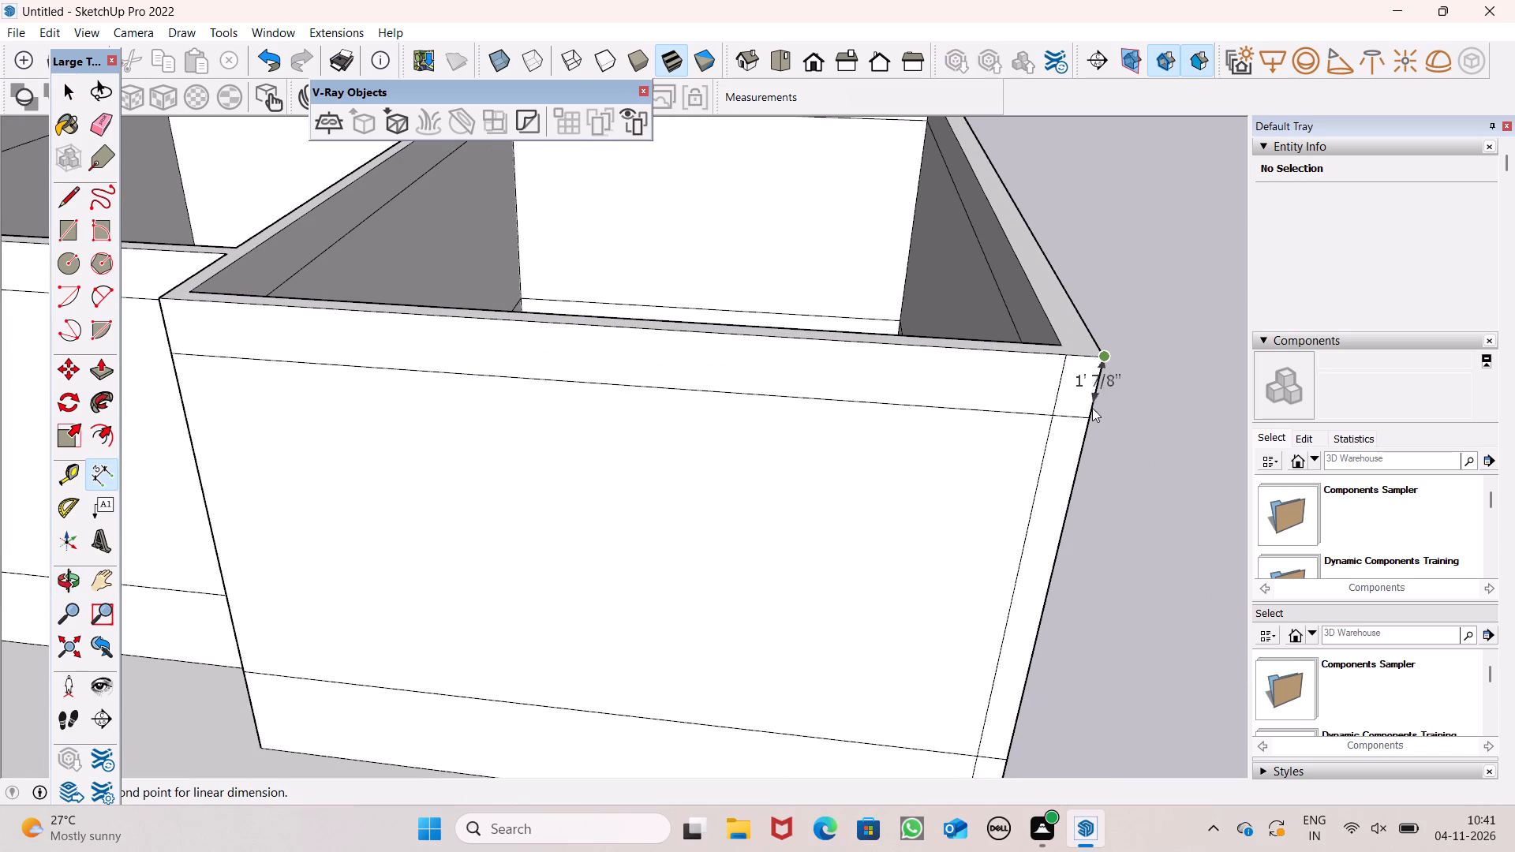
key("space")
scroll(903, 394, "down", 7)
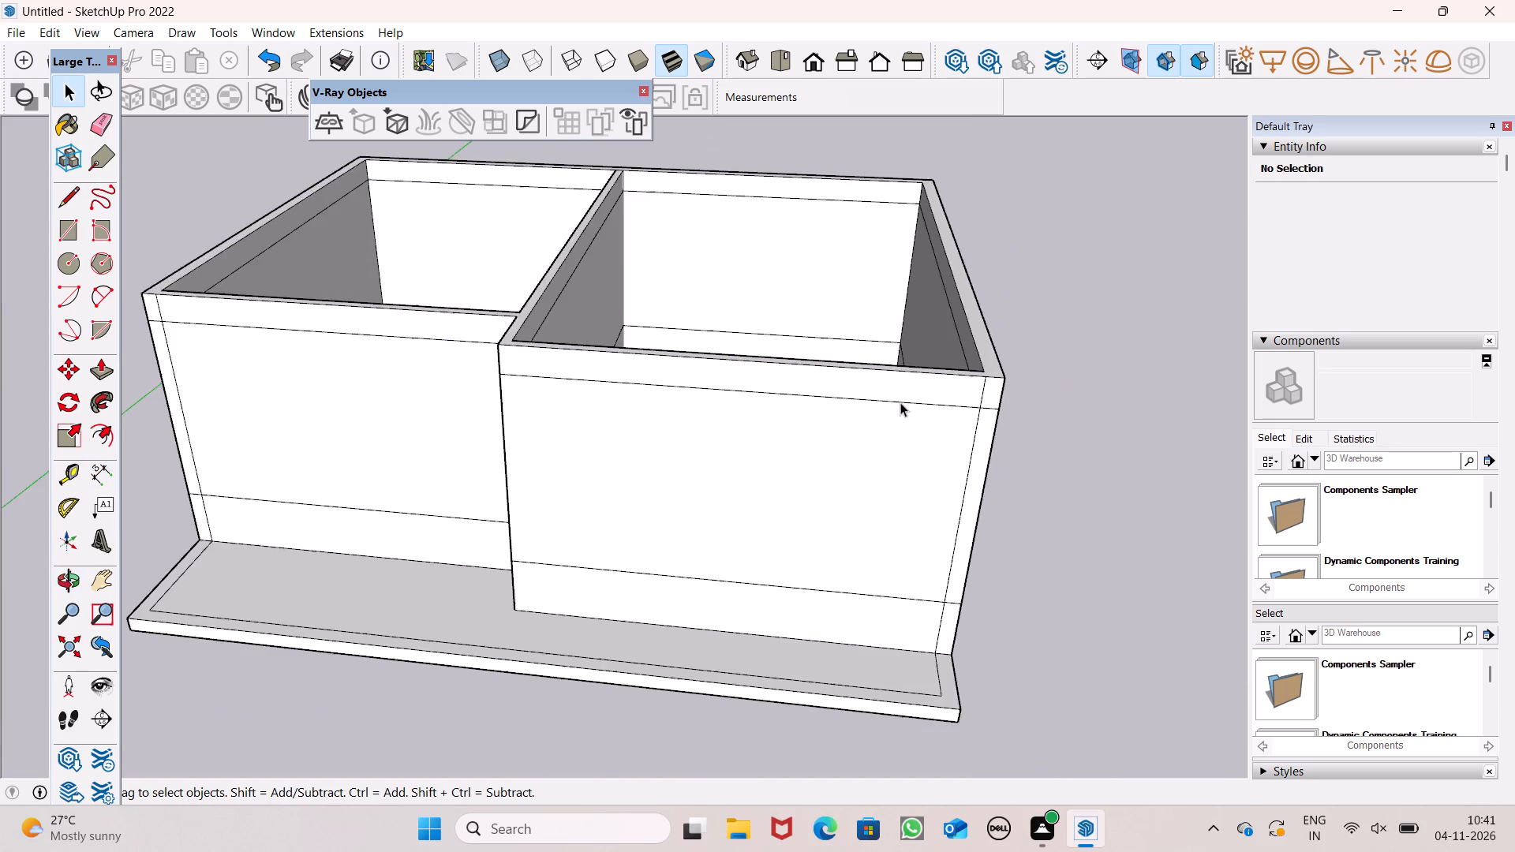
Push/Pull the tops of the joined walls up by 3' as another new section.
scroll(900, 402, "down", 14)
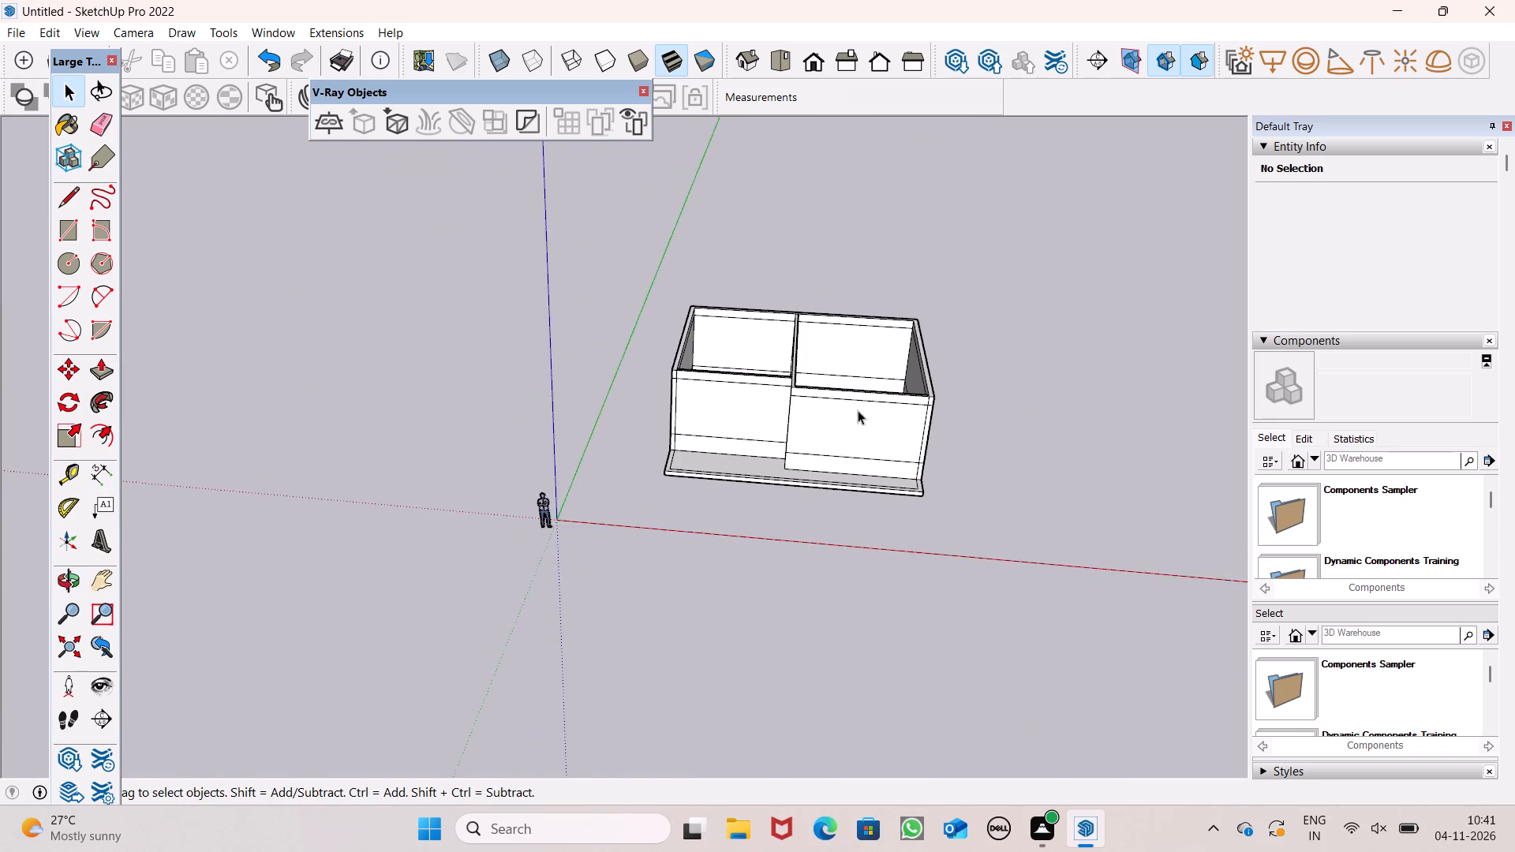
middle_click_drag(866, 379, 894, 301)
scroll(806, 346, "up", 3)
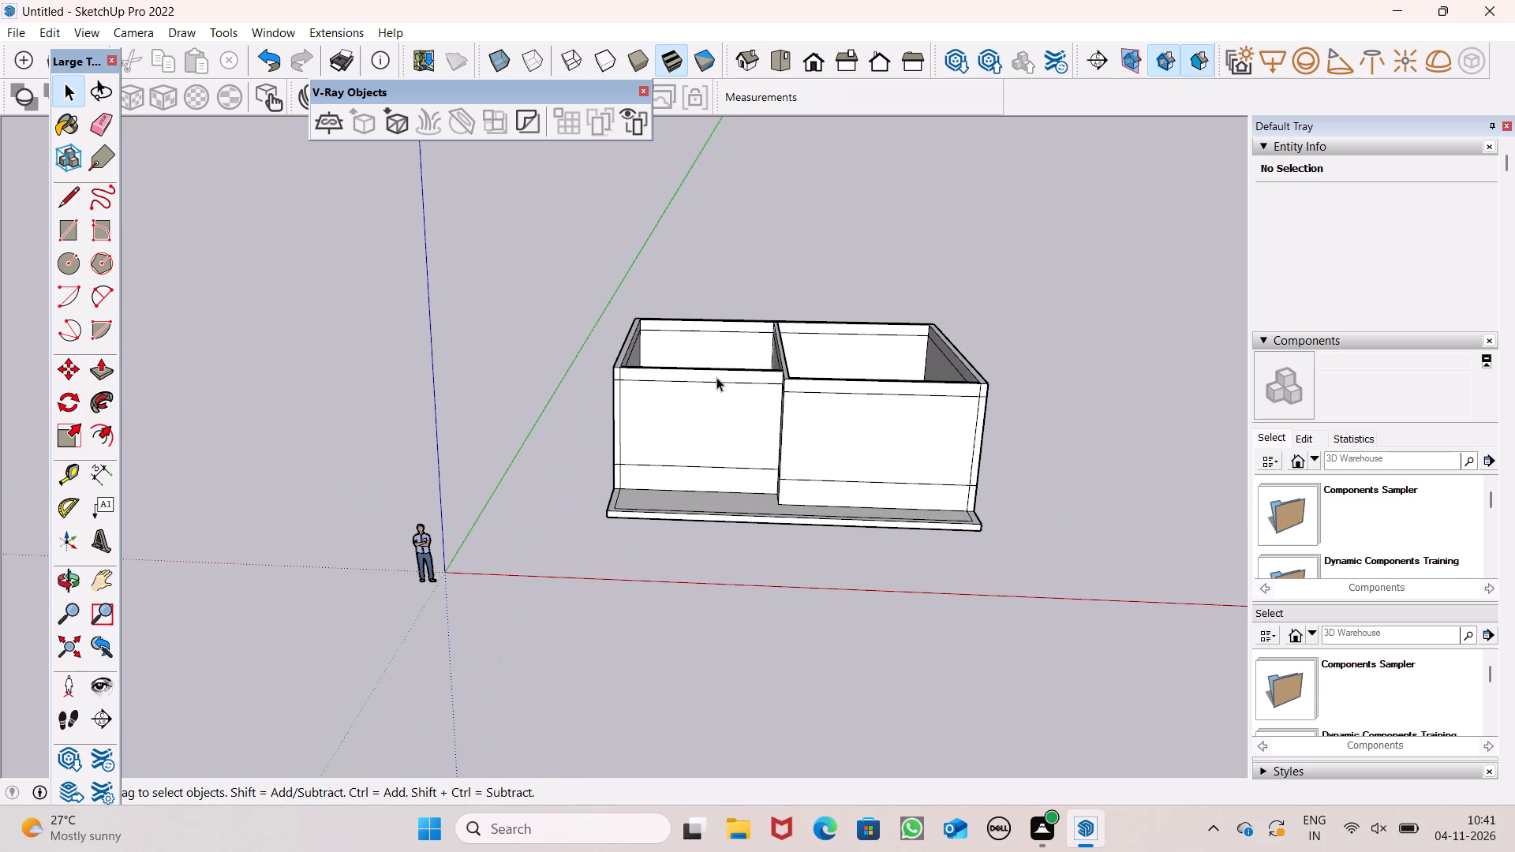
scroll(724, 383, "up", 8)
scroll(728, 402, "down", 5)
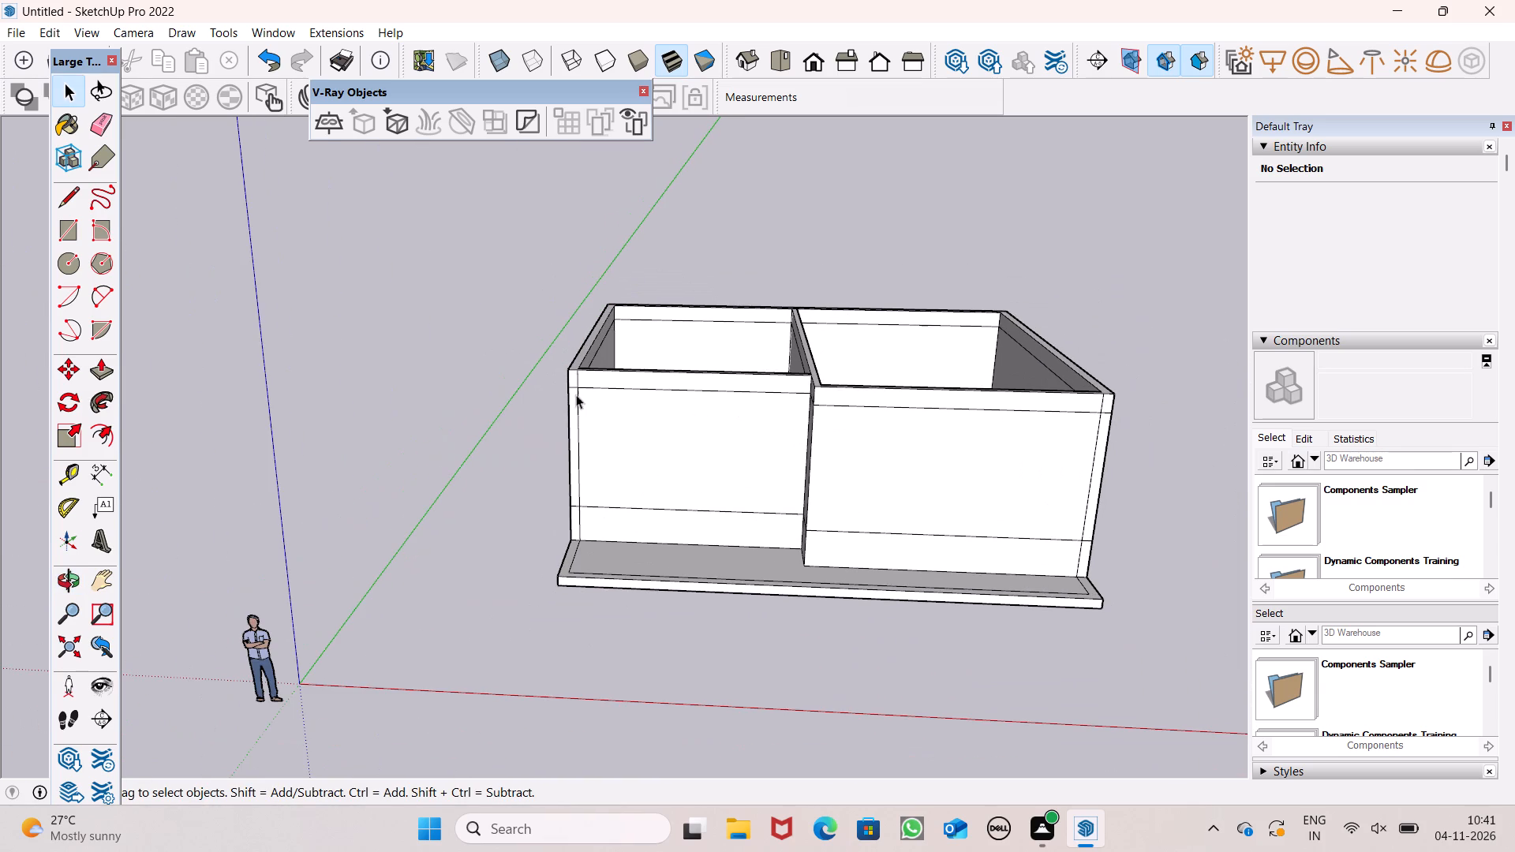
left_click(97, 370)
scroll(820, 433, "down", 4)
middle_click_drag(1087, 383, 1086, 407)
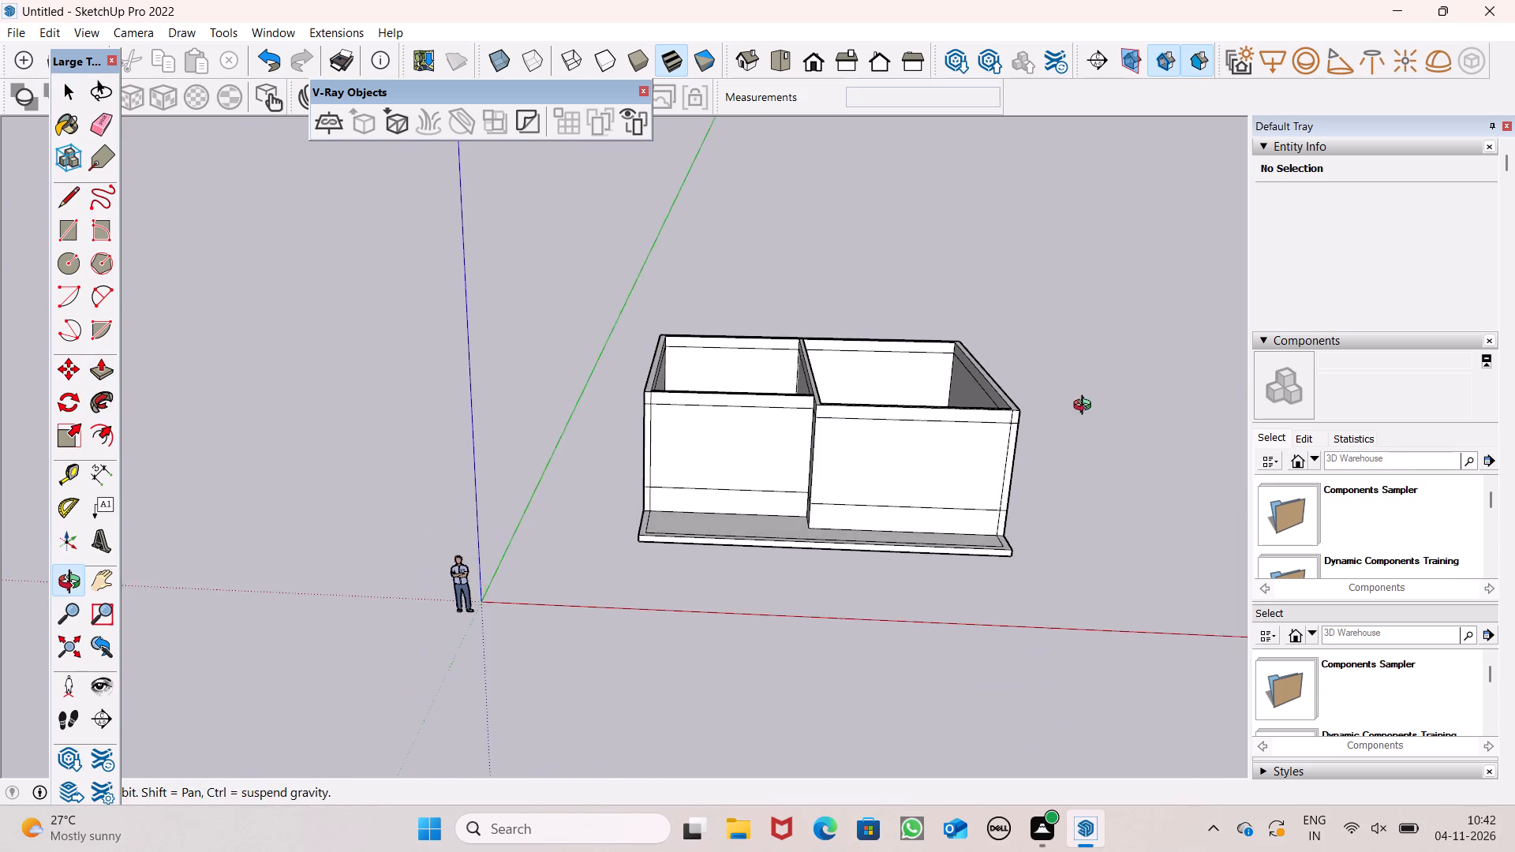
middle_click_drag(1086, 407, 1071, 452)
scroll(1060, 418, "up", 7)
scroll(986, 445, "up", 5)
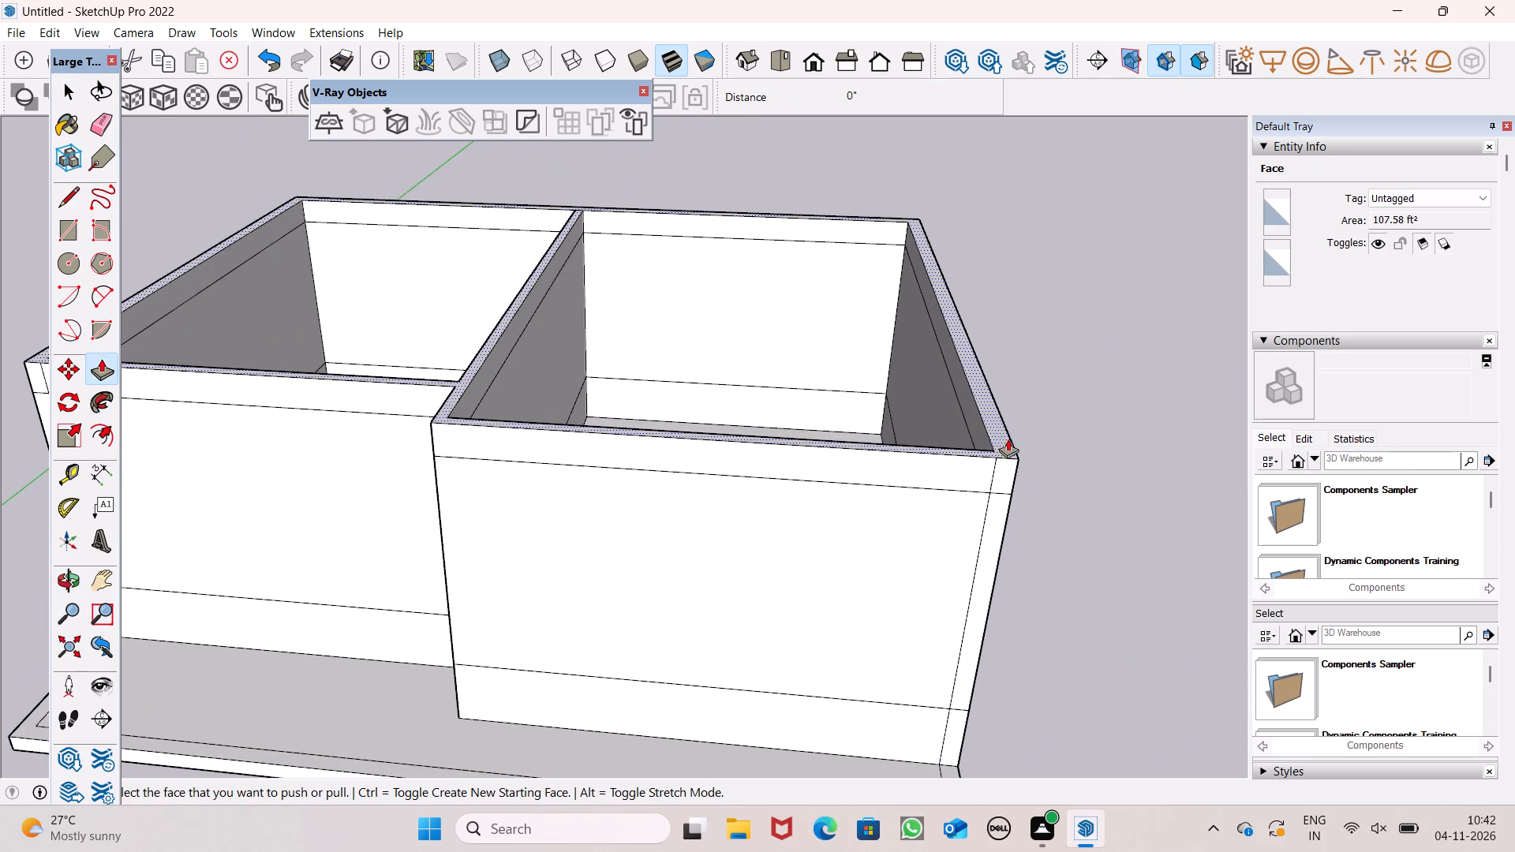
scroll(1049, 480, "down", 3)
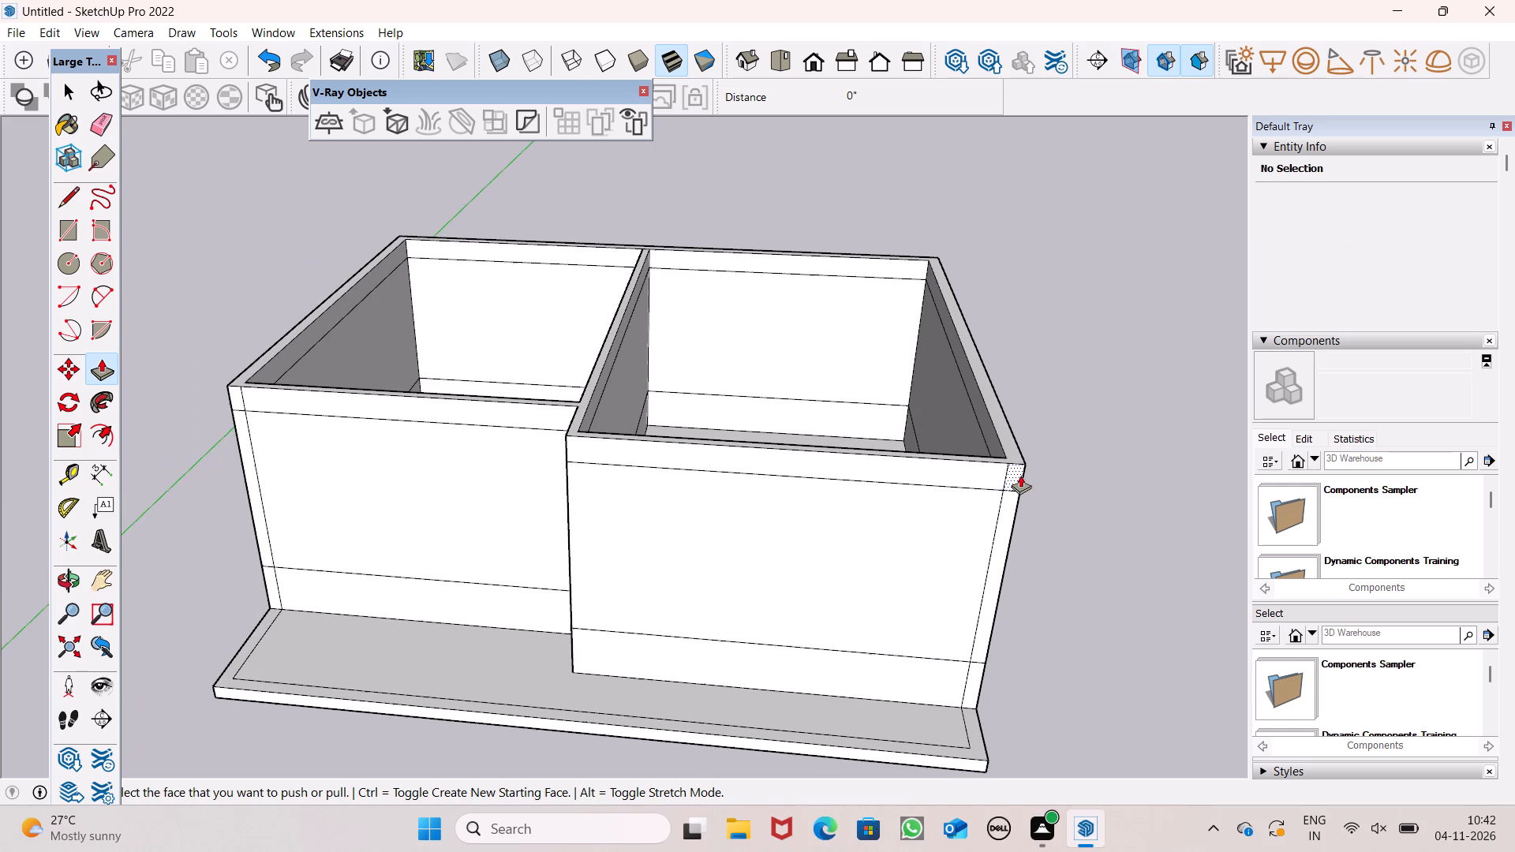
scroll(1016, 495, "down", 1)
scroll(1000, 447, "up", 5)
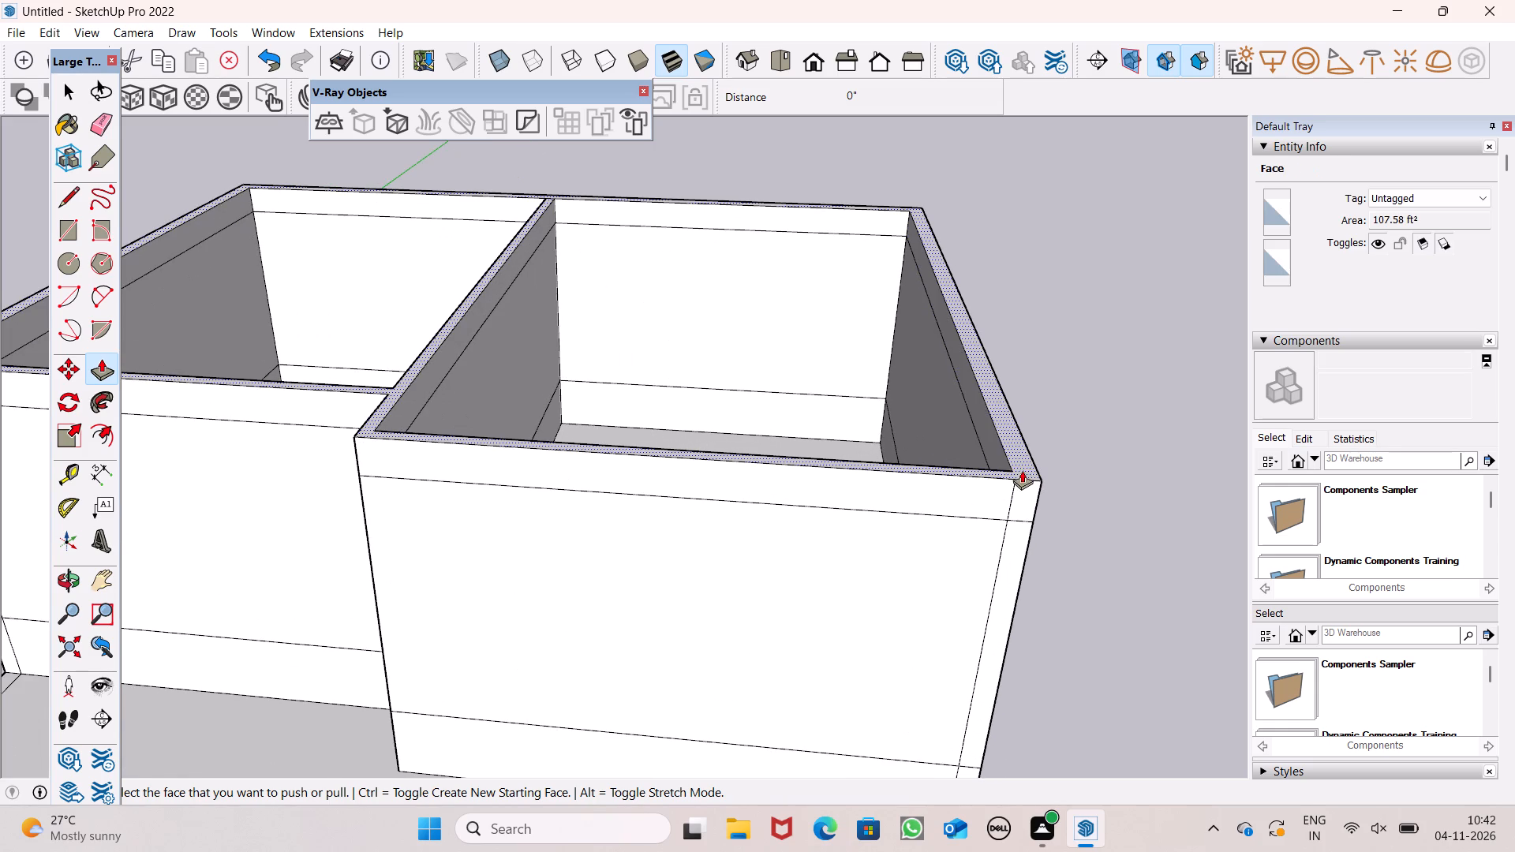
left_click(1023, 470)
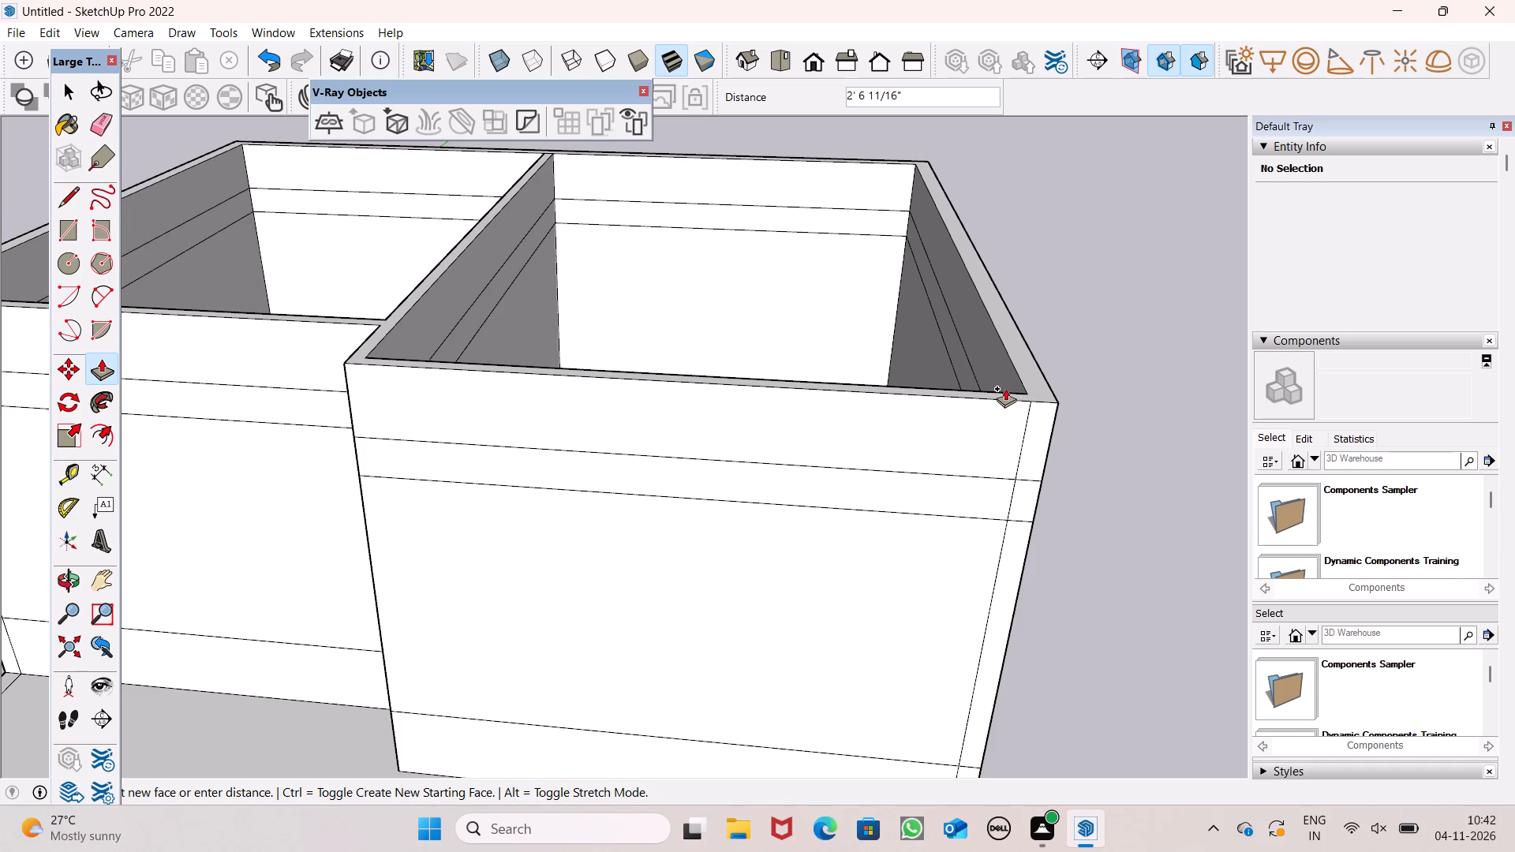
key("1")
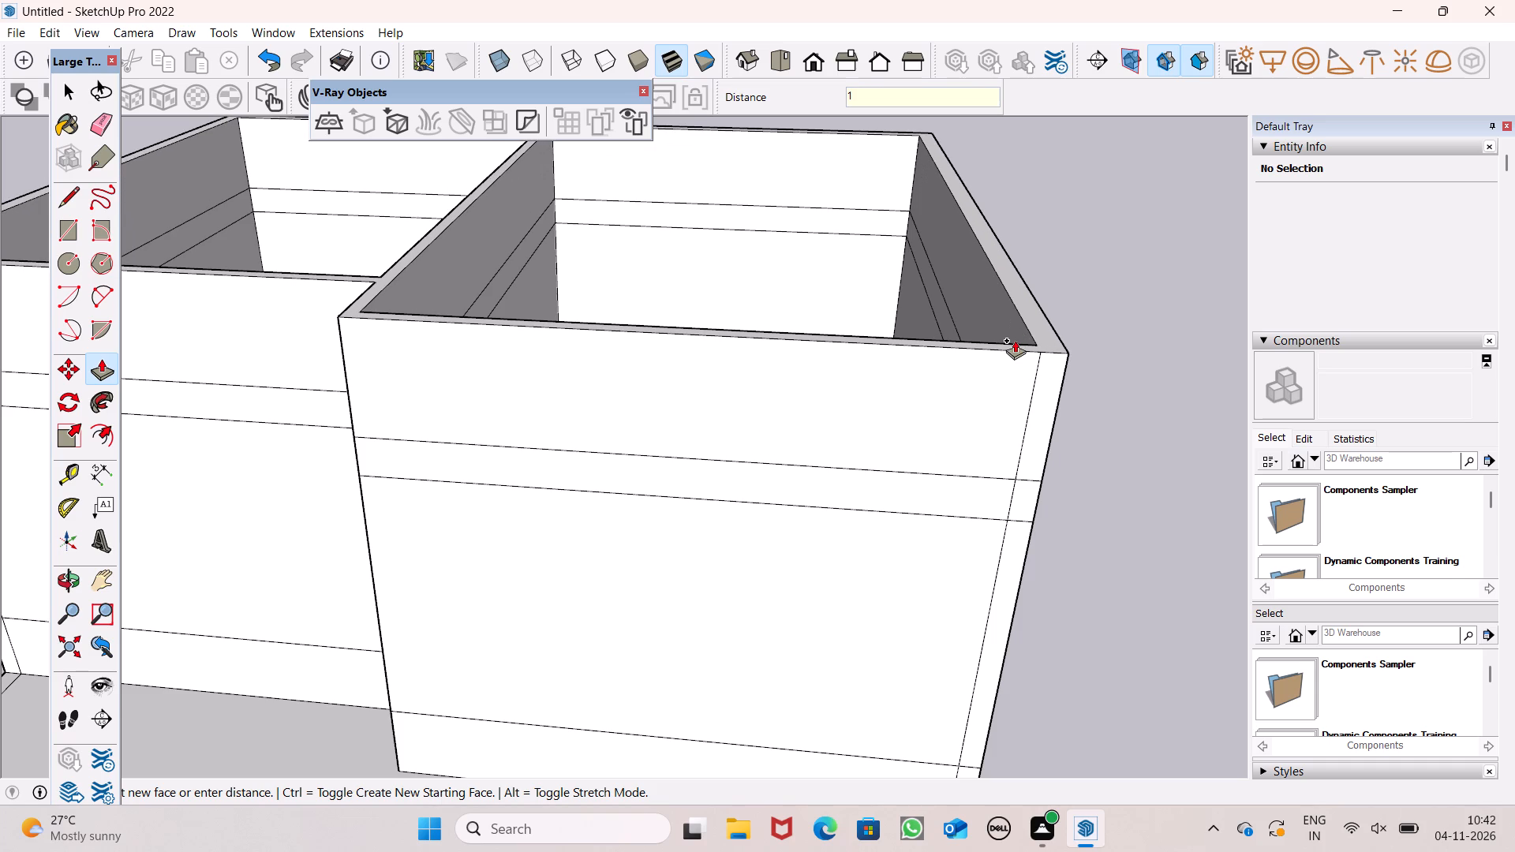
key("BackSpace")
type("3'")
key("Return")
Examine the stacked wall sections and the base slab from several angles.
scroll(1006, 332, "down", 3)
middle_click_drag(1048, 405, 1044, 357)
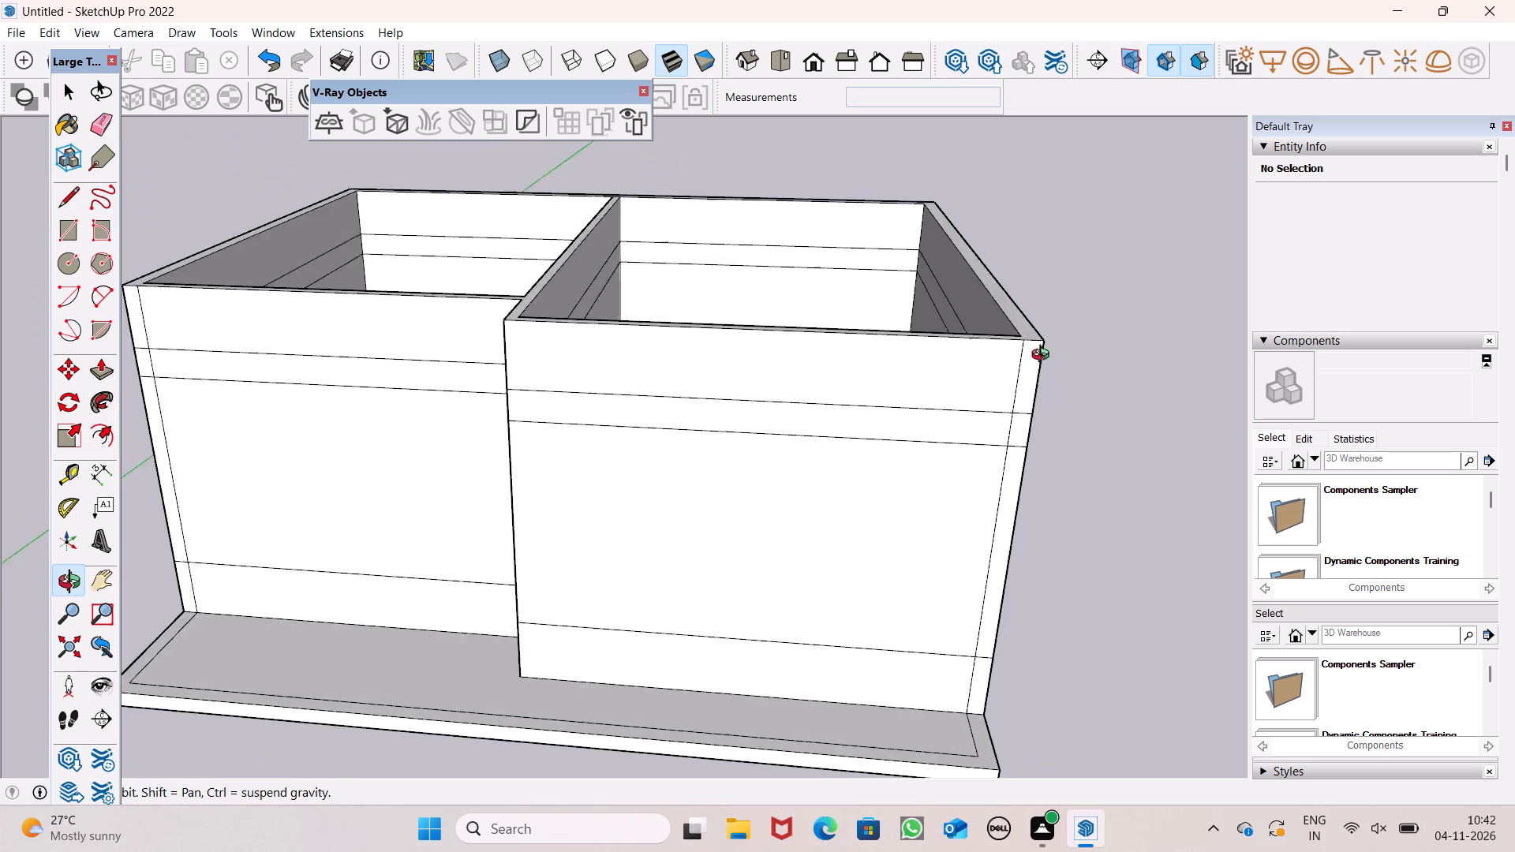
middle_click_drag(1044, 357, 1042, 346)
scroll(1049, 360, "down", 8)
middle_click_drag(1061, 396, 1120, 353)
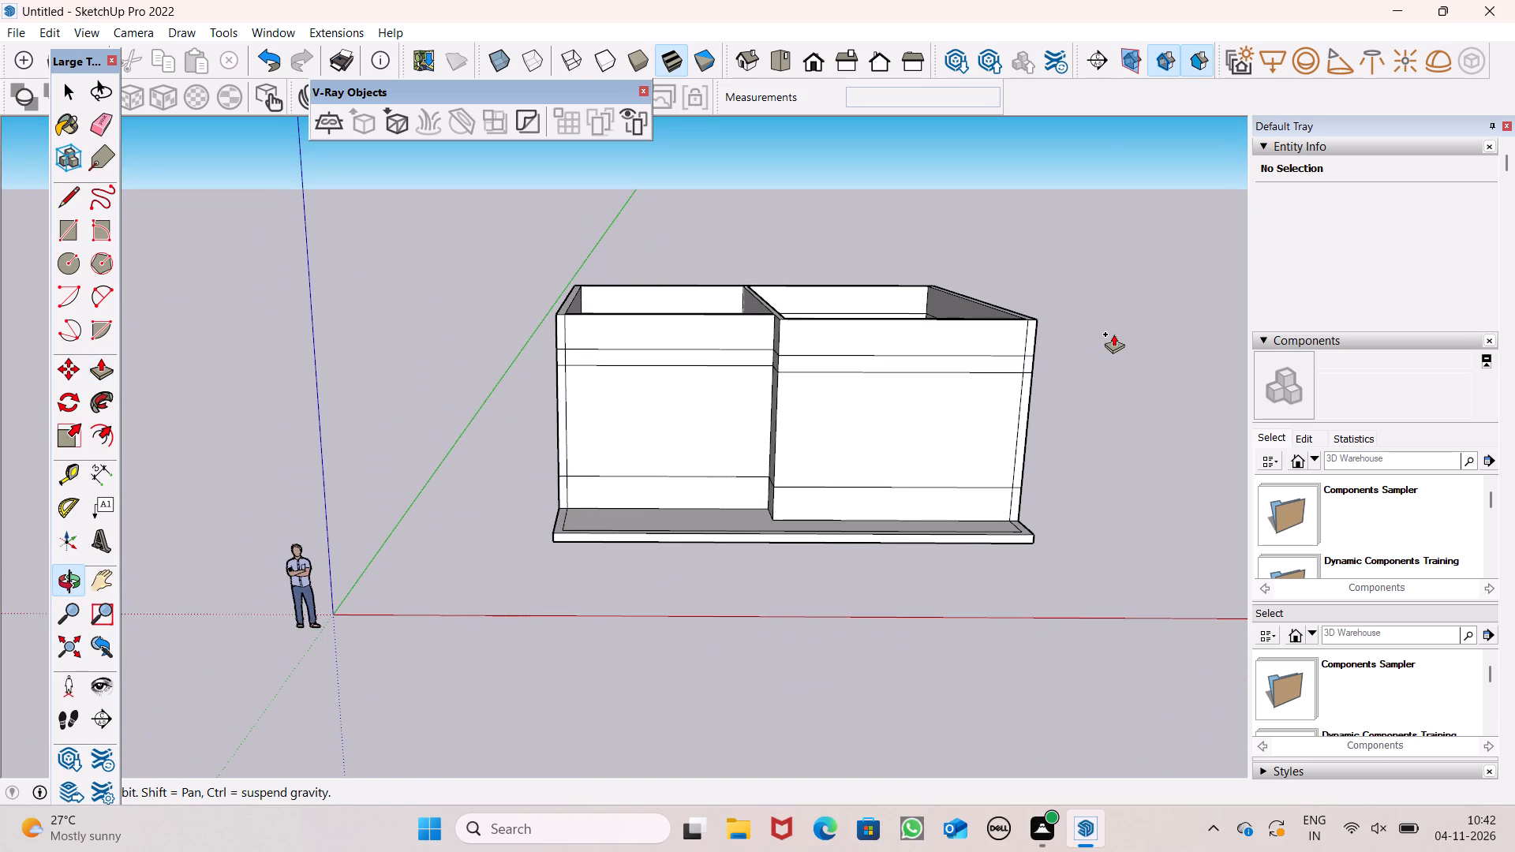
scroll(1105, 323, "down", 4)
middle_click_drag(1096, 330, 1117, 384)
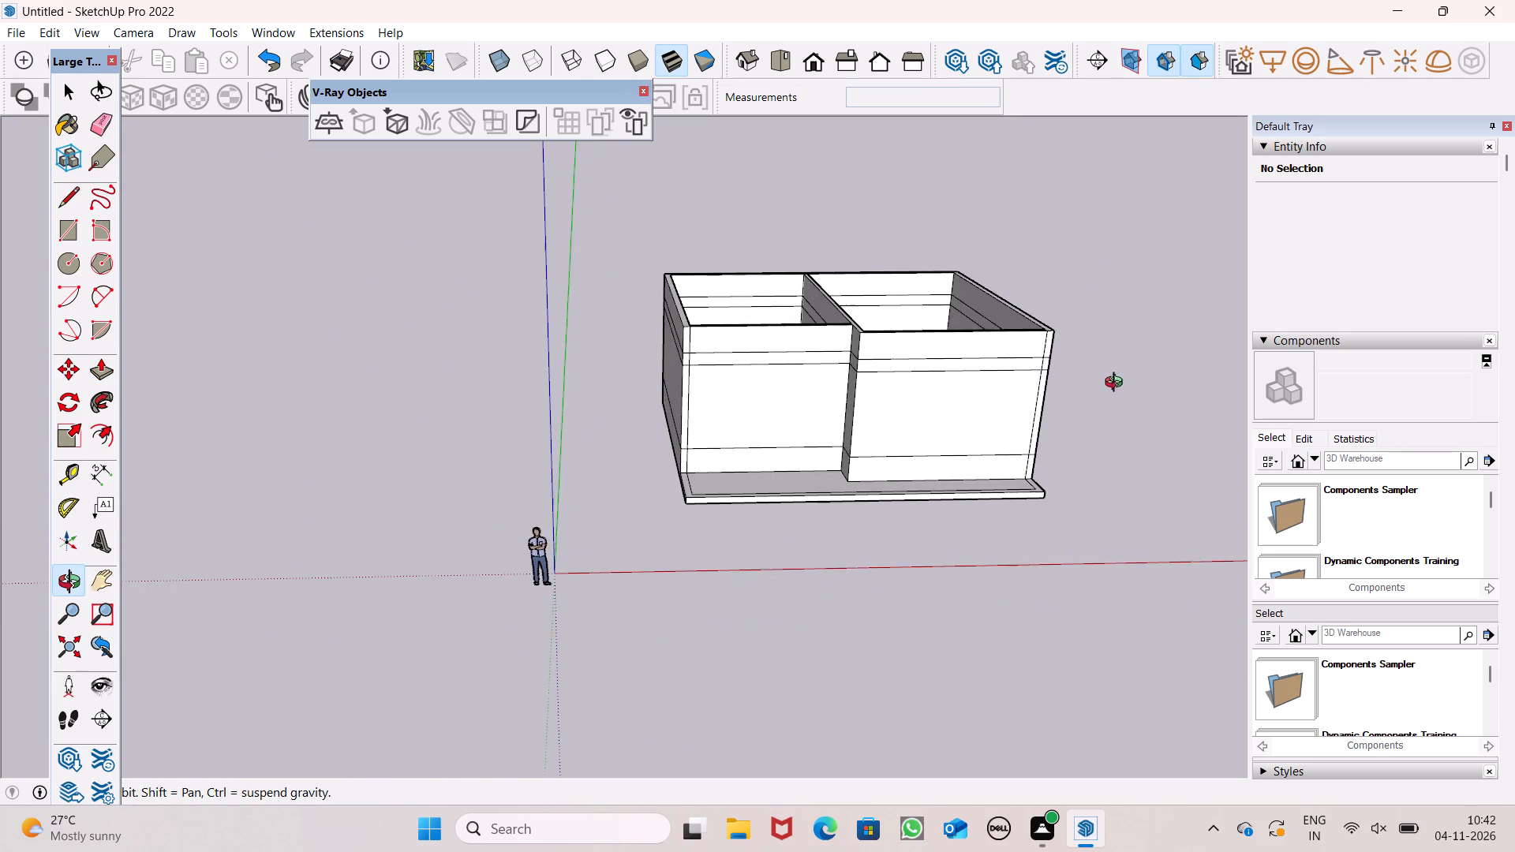
middle_click_drag(1117, 384, 1117, 385)
scroll(784, 337, "up", 6)
scroll(618, 458, "down", 2)
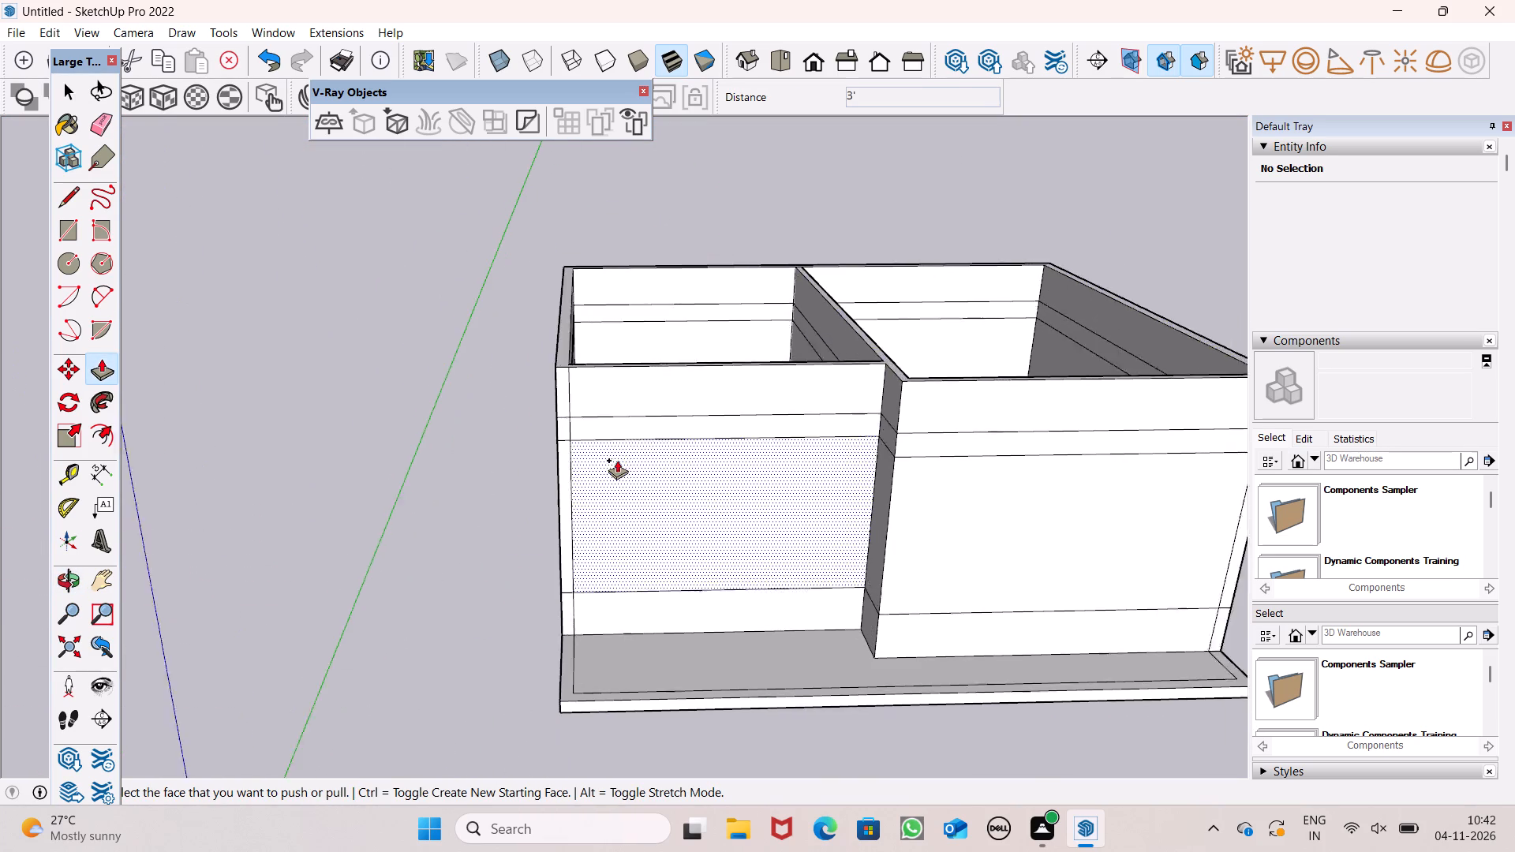
scroll(617, 460, "down", 1)
middle_click_drag(721, 487, 456, 496)
scroll(784, 512, "down", 3)
middle_click_drag(619, 532, 781, 531)
scroll(876, 454, "up", 4)
scroll(877, 423, "down", 3)
middle_click_drag(833, 446, 870, 537)
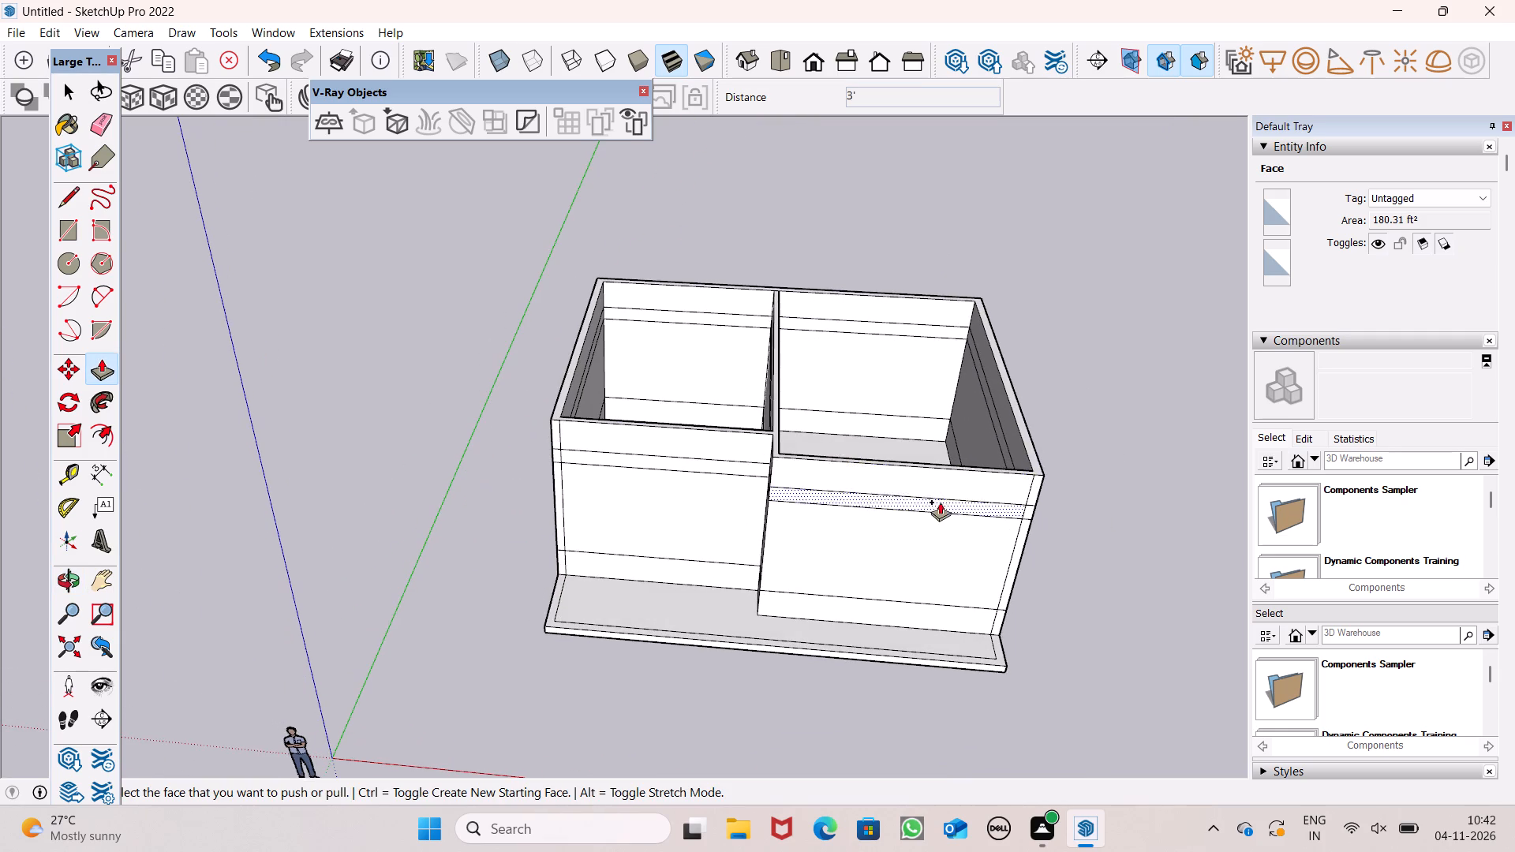
scroll(1021, 454, "up", 4)
scroll(993, 492, "down", 5)
middle_click_drag(969, 503, 939, 390)
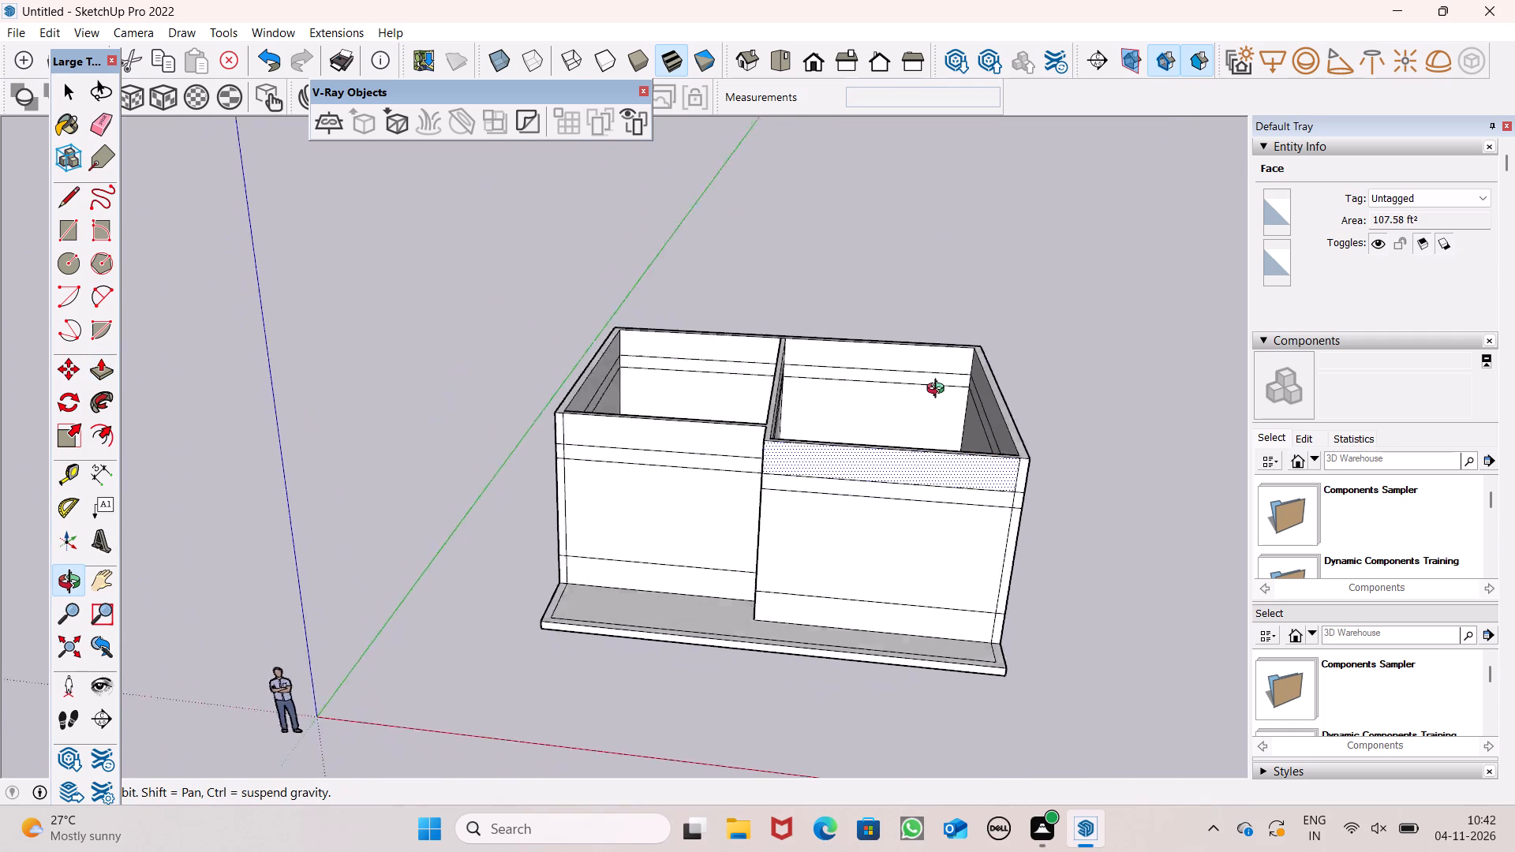
middle_click_drag(939, 390, 936, 360)
scroll(956, 407, "up", 2)
scroll(1006, 487, "down", 4)
scroll(1008, 485, "up", 1)
middle_click_drag(1008, 485, 1008, 489)
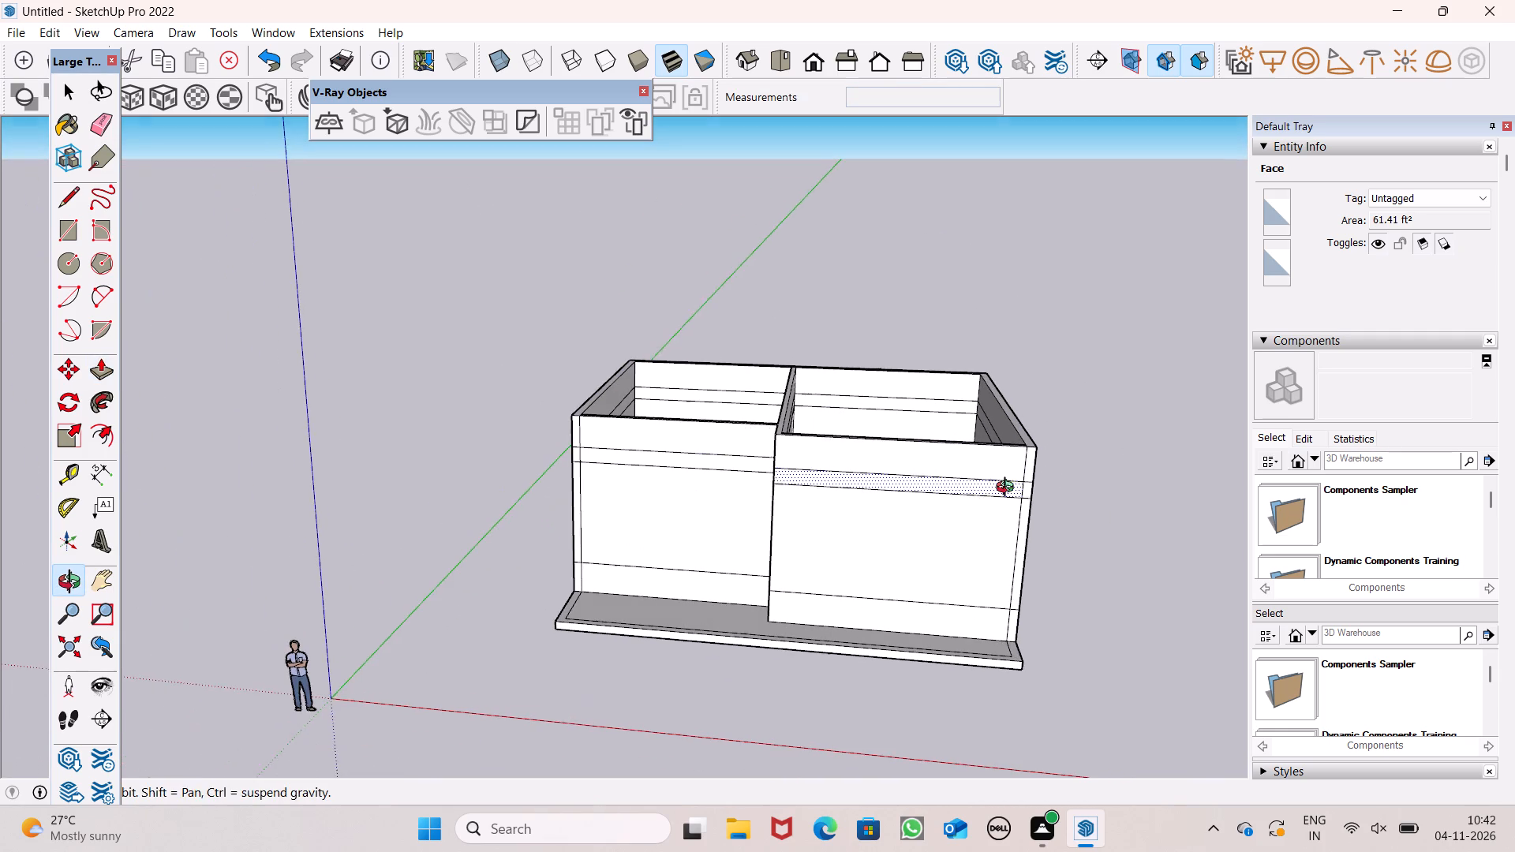
middle_click_drag(1008, 489, 1007, 495)
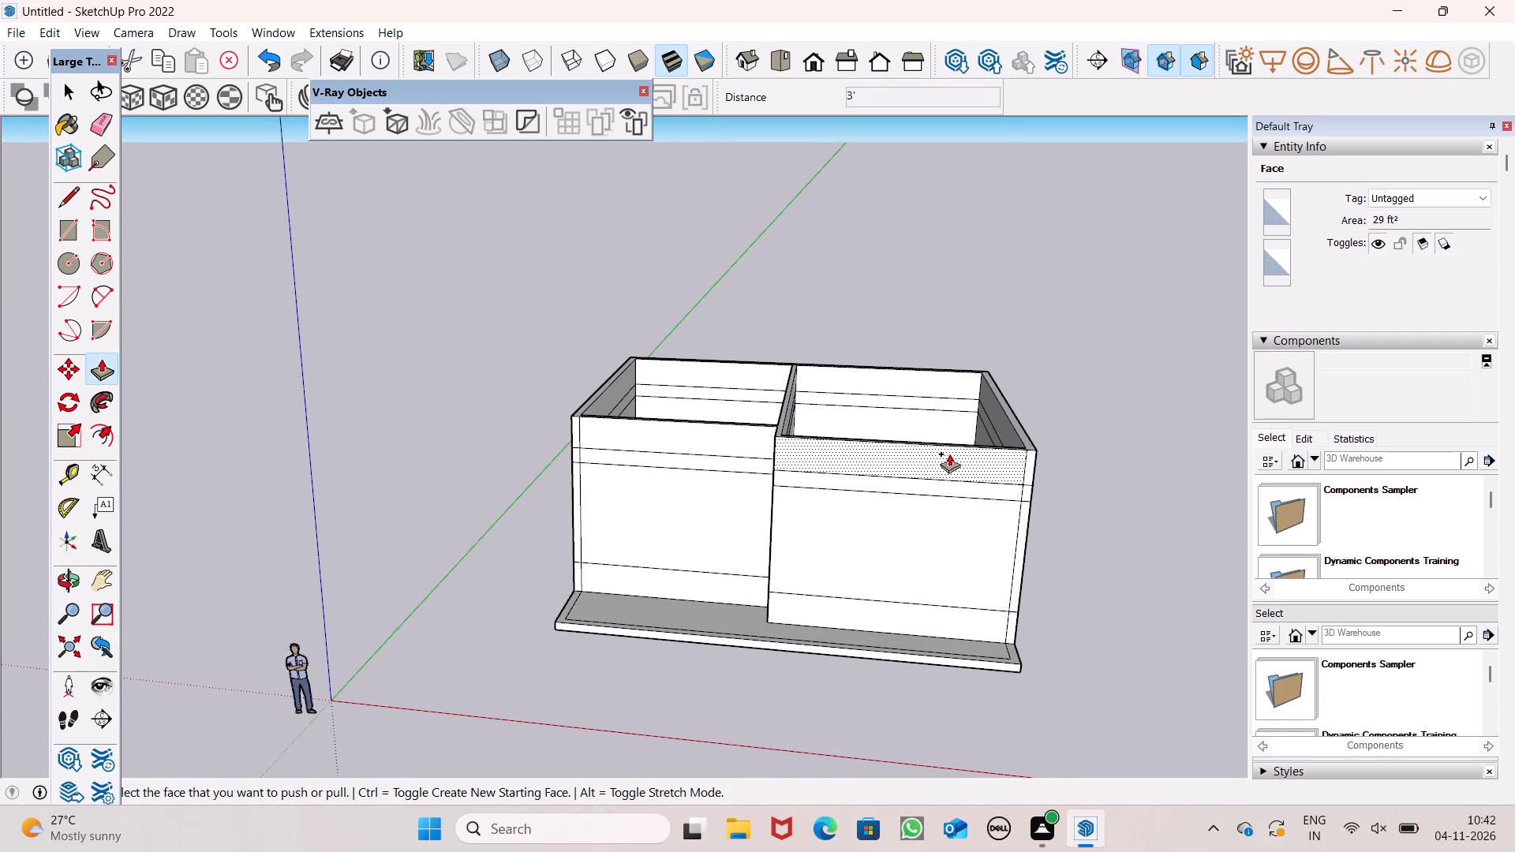
Push/Pull the tops of the joined walls up by 10' as a further new section.
scroll(937, 342, "up", 1)
scroll(977, 441, "down", 2)
middle_click_drag(1011, 452, 999, 521)
scroll(991, 495, "up", 6)
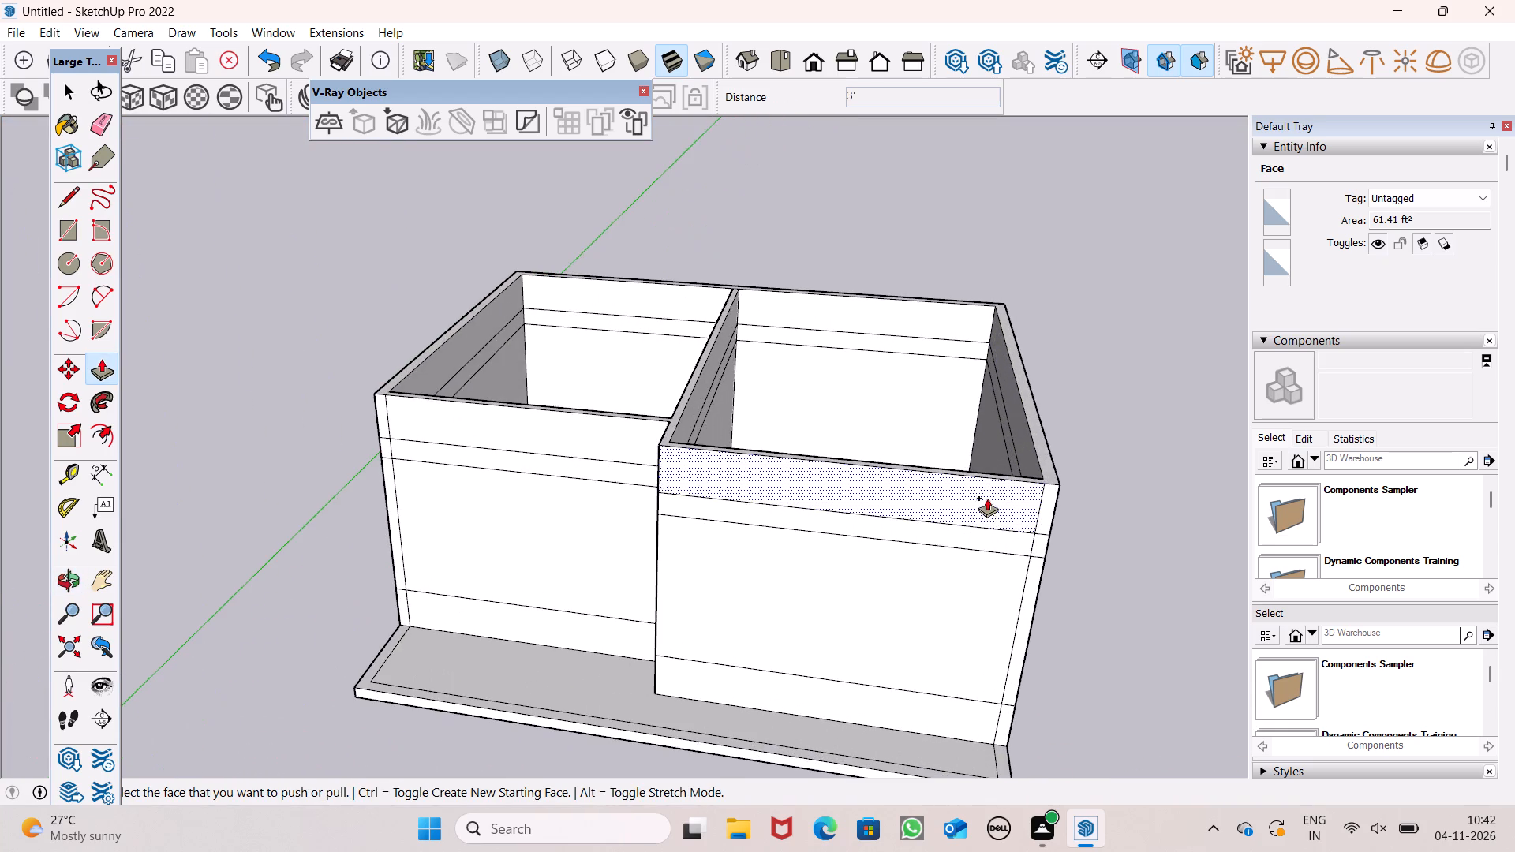
scroll(915, 674, "down", 5)
scroll(1008, 491, "up", 5)
scroll(1011, 570, "up", 2)
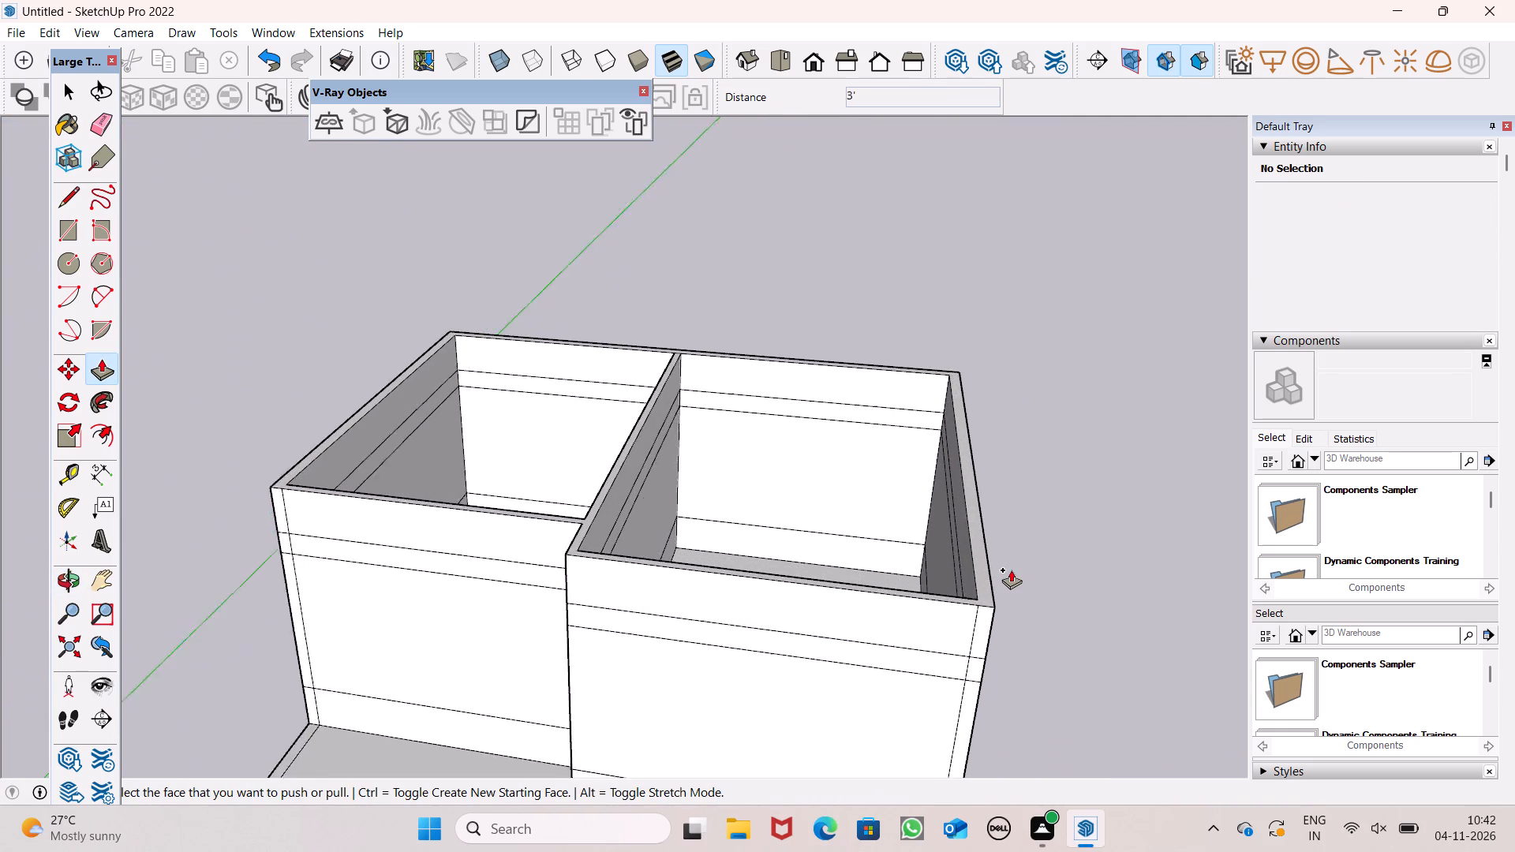
scroll(1011, 570, "up", 3)
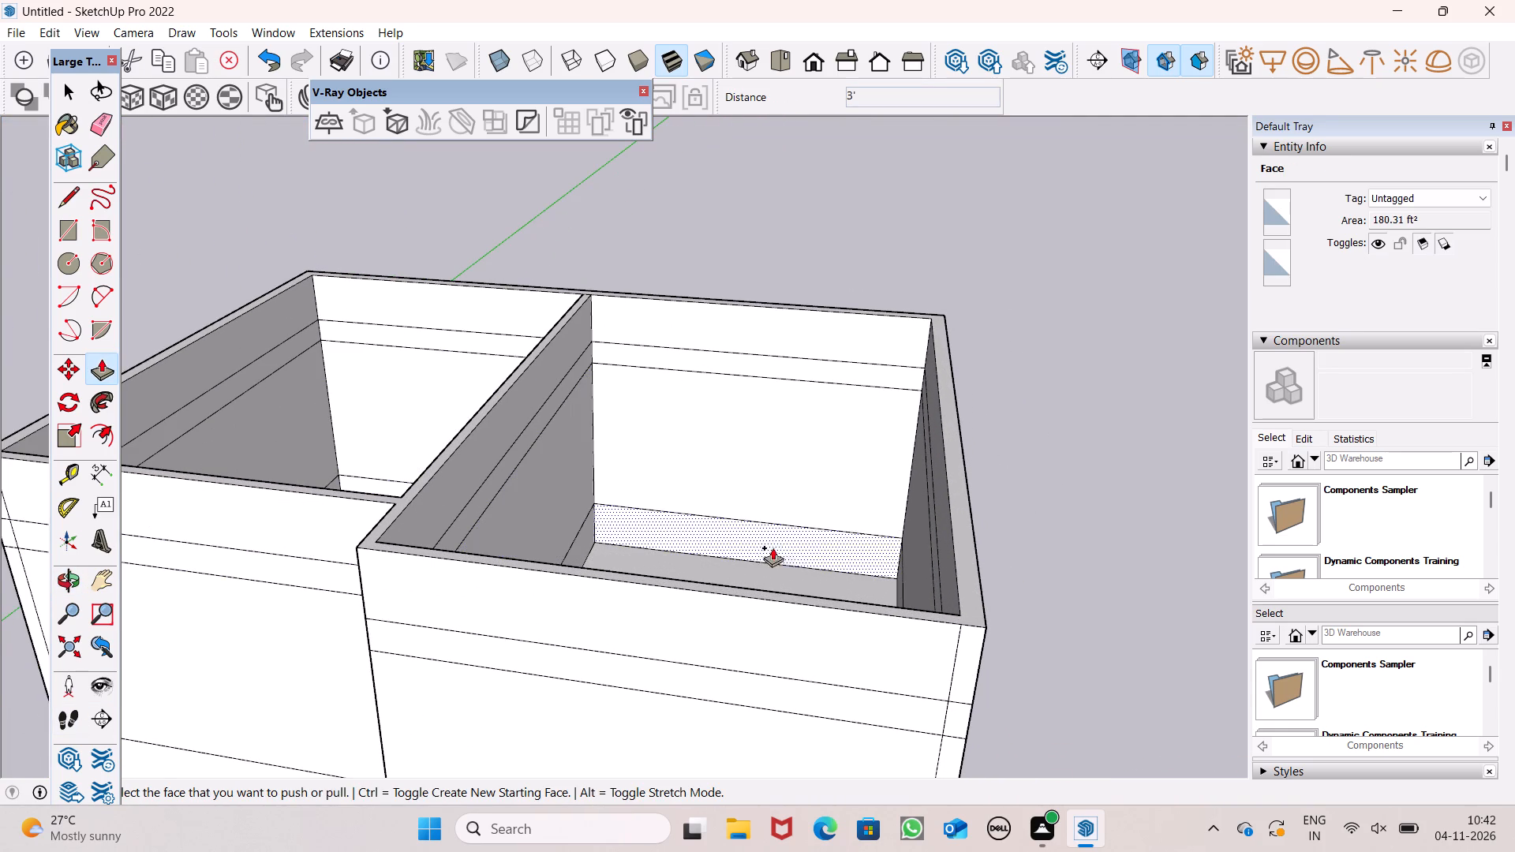
left_click(973, 618)
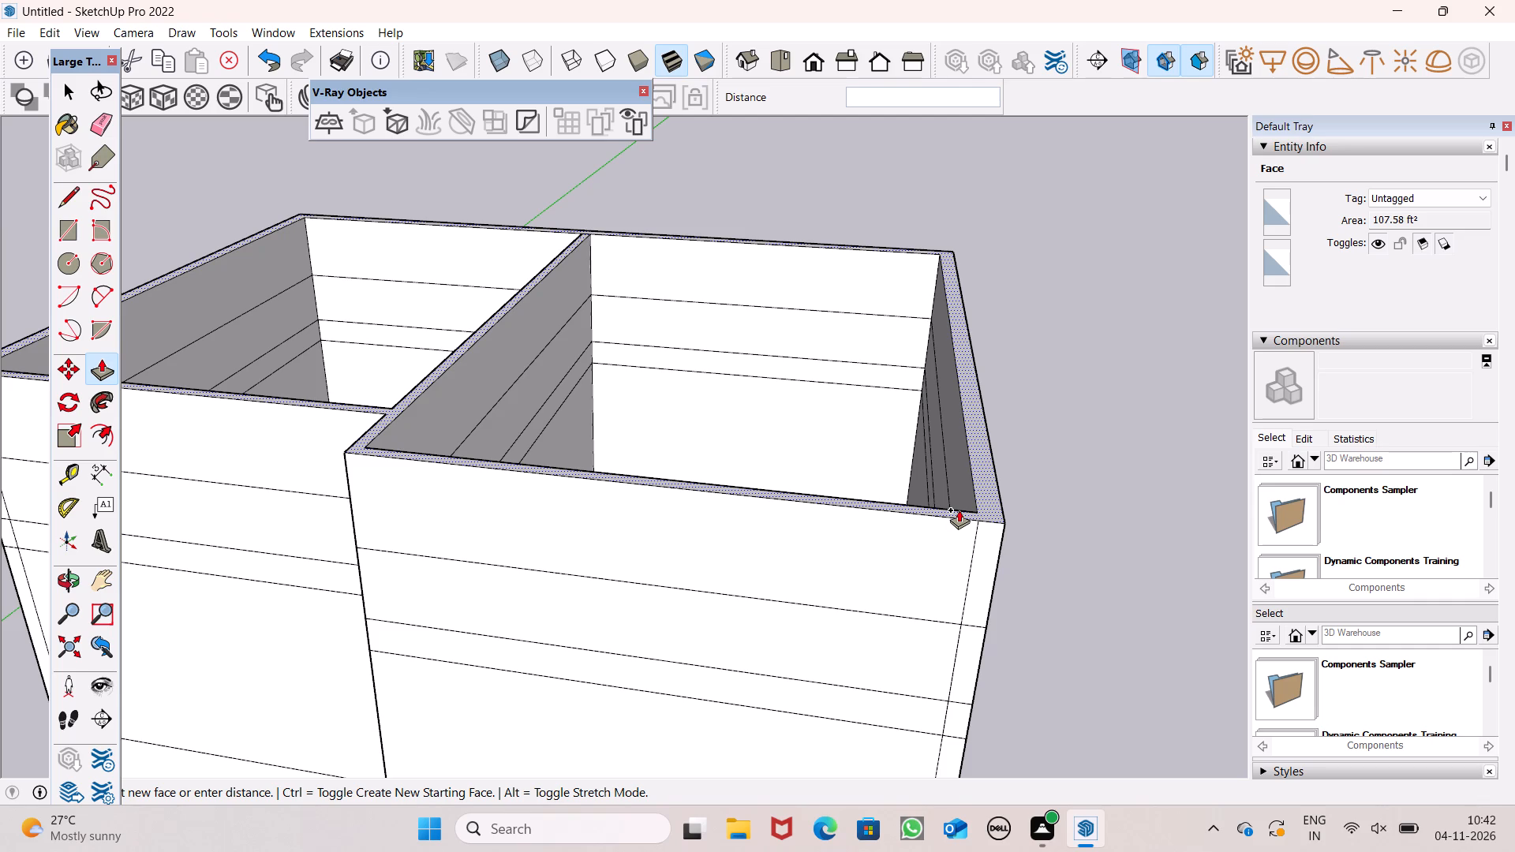
type("10'")
key("Return")
scroll(959, 502, "down", 4)
middle_click_drag(1072, 577, 1135, 379)
scroll(1110, 439, "down", 13)
middle_click_drag(1100, 498, 1155, 521)
key("space")
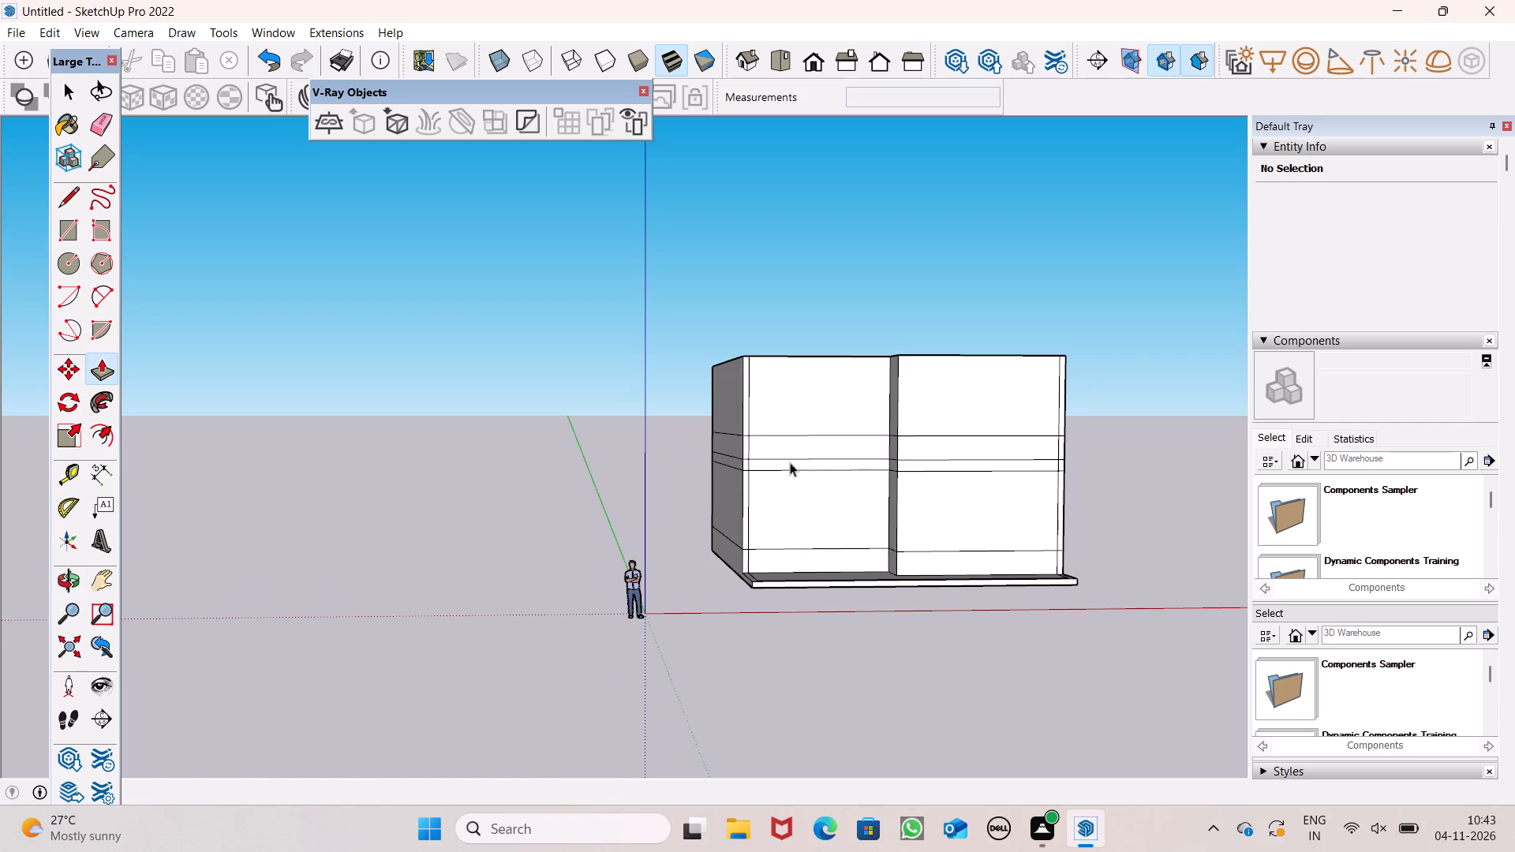
Measure the top wall section's height at the front outer corner nearest the green axis with the Dimension tool.
left_click(91, 466)
middle_click_drag(815, 428, 840, 467)
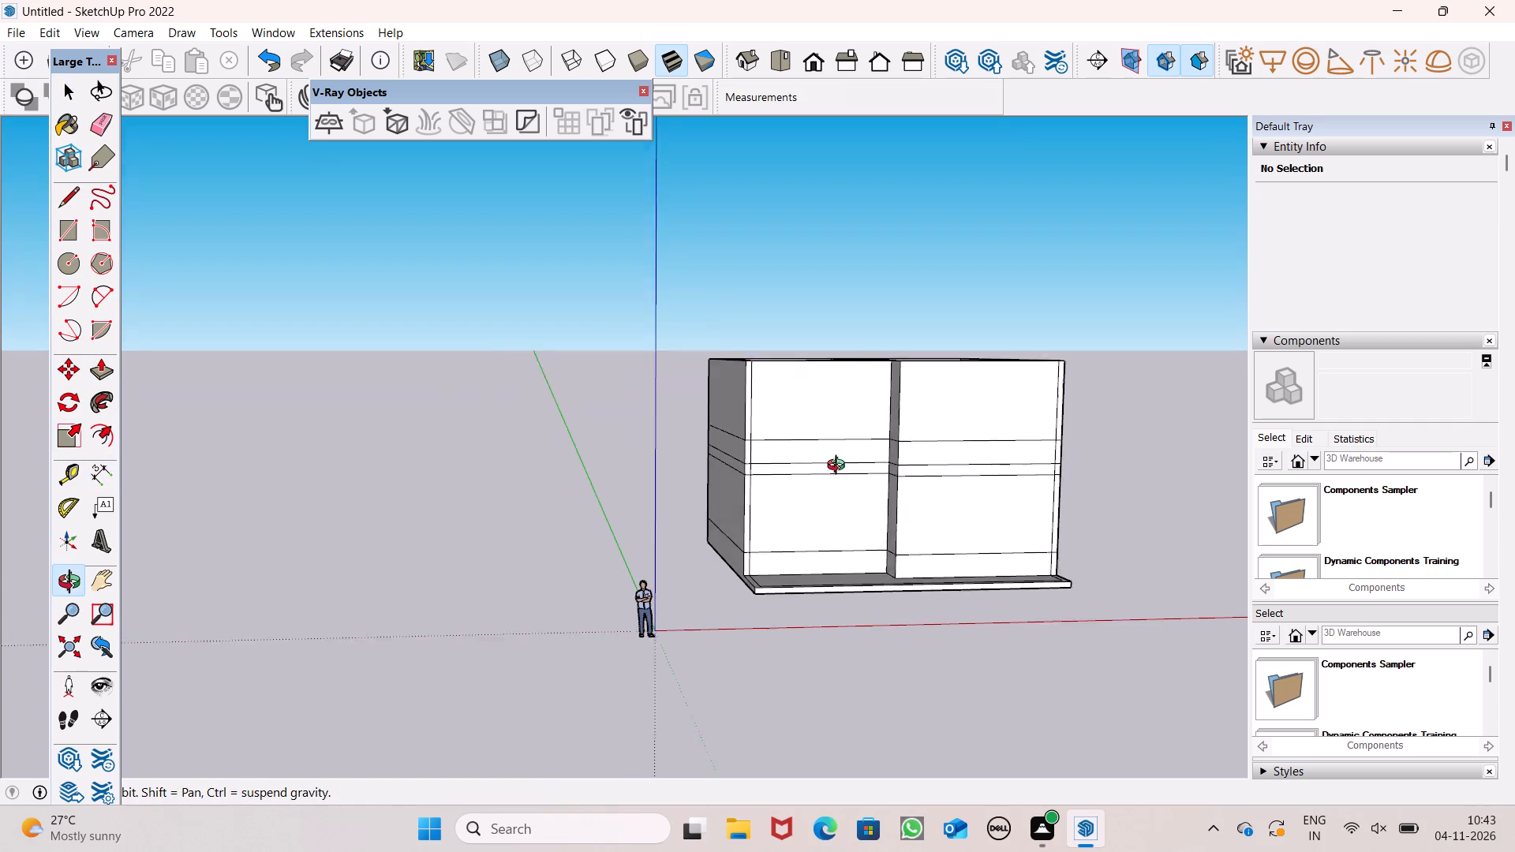
middle_click_drag(840, 467, 863, 492)
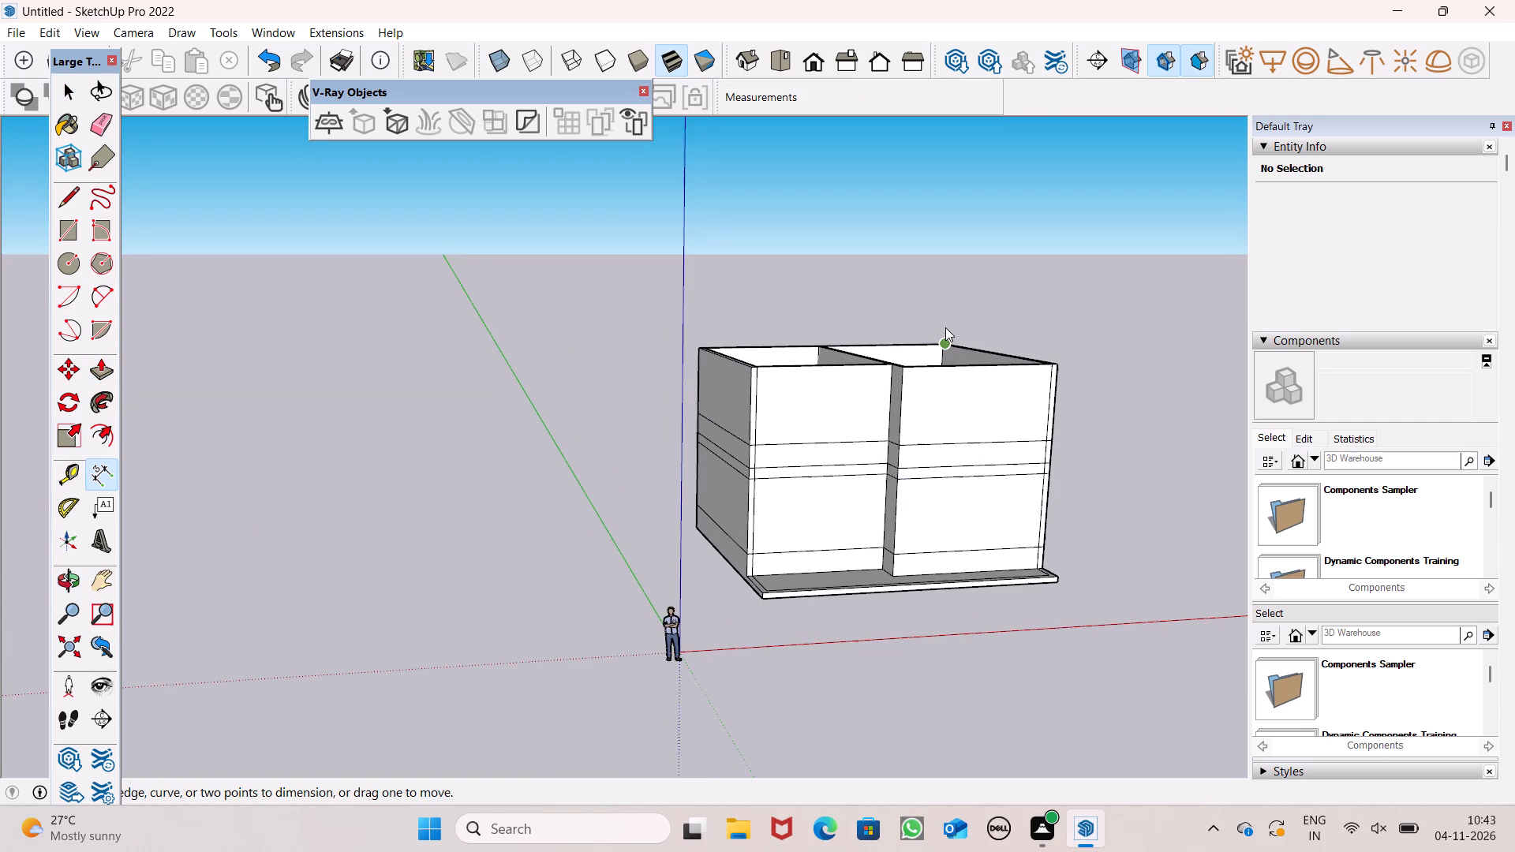
scroll(959, 312, "up", 7)
scroll(974, 274, "down", 5)
middle_click_drag(891, 444, 908, 451)
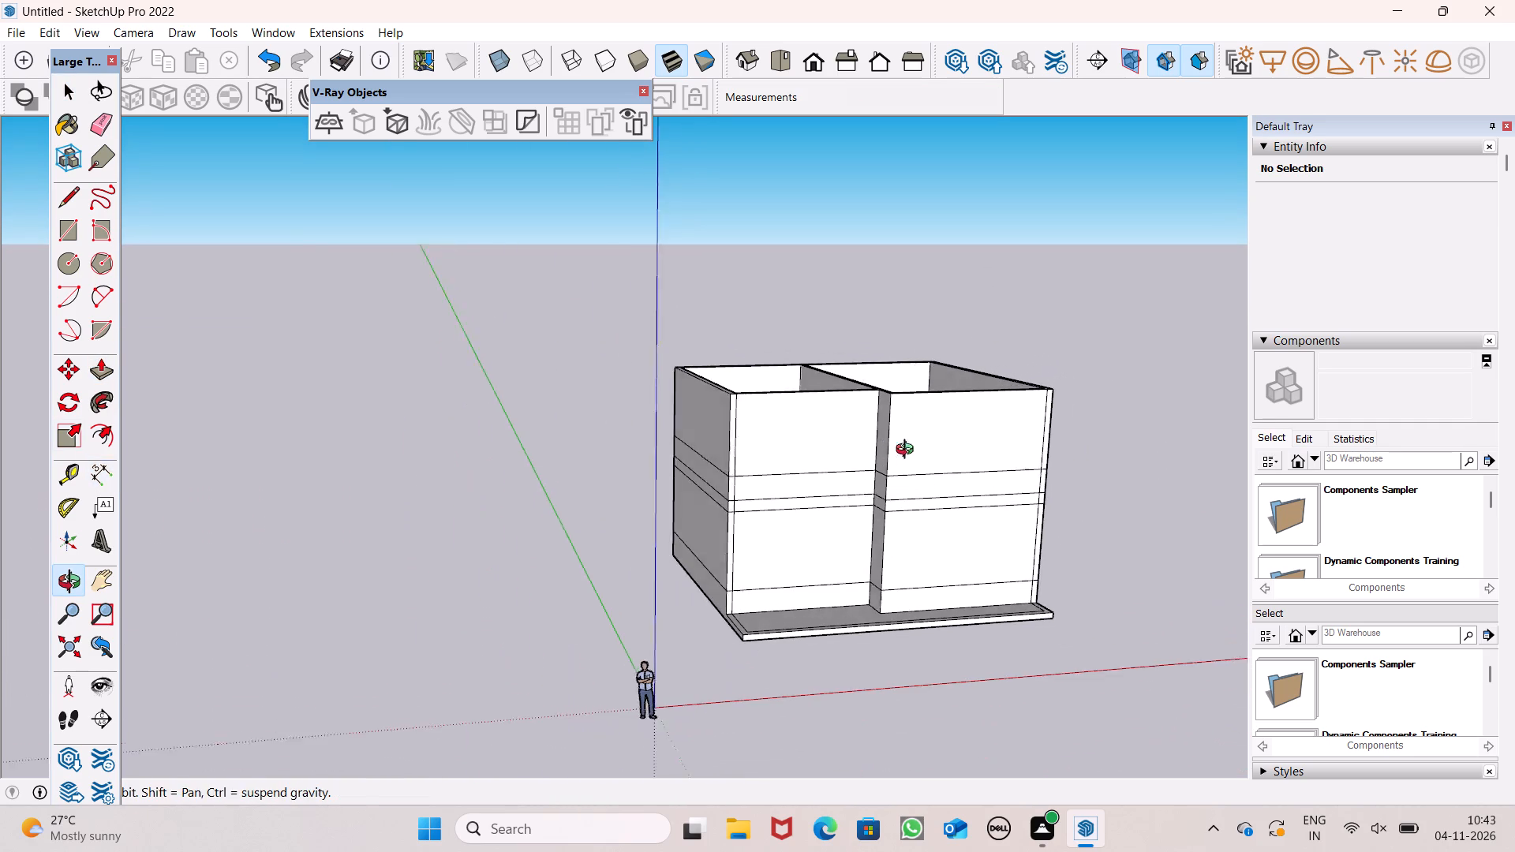
middle_click_drag(908, 451, 945, 456)
scroll(768, 392, "up", 7)
left_click(700, 394)
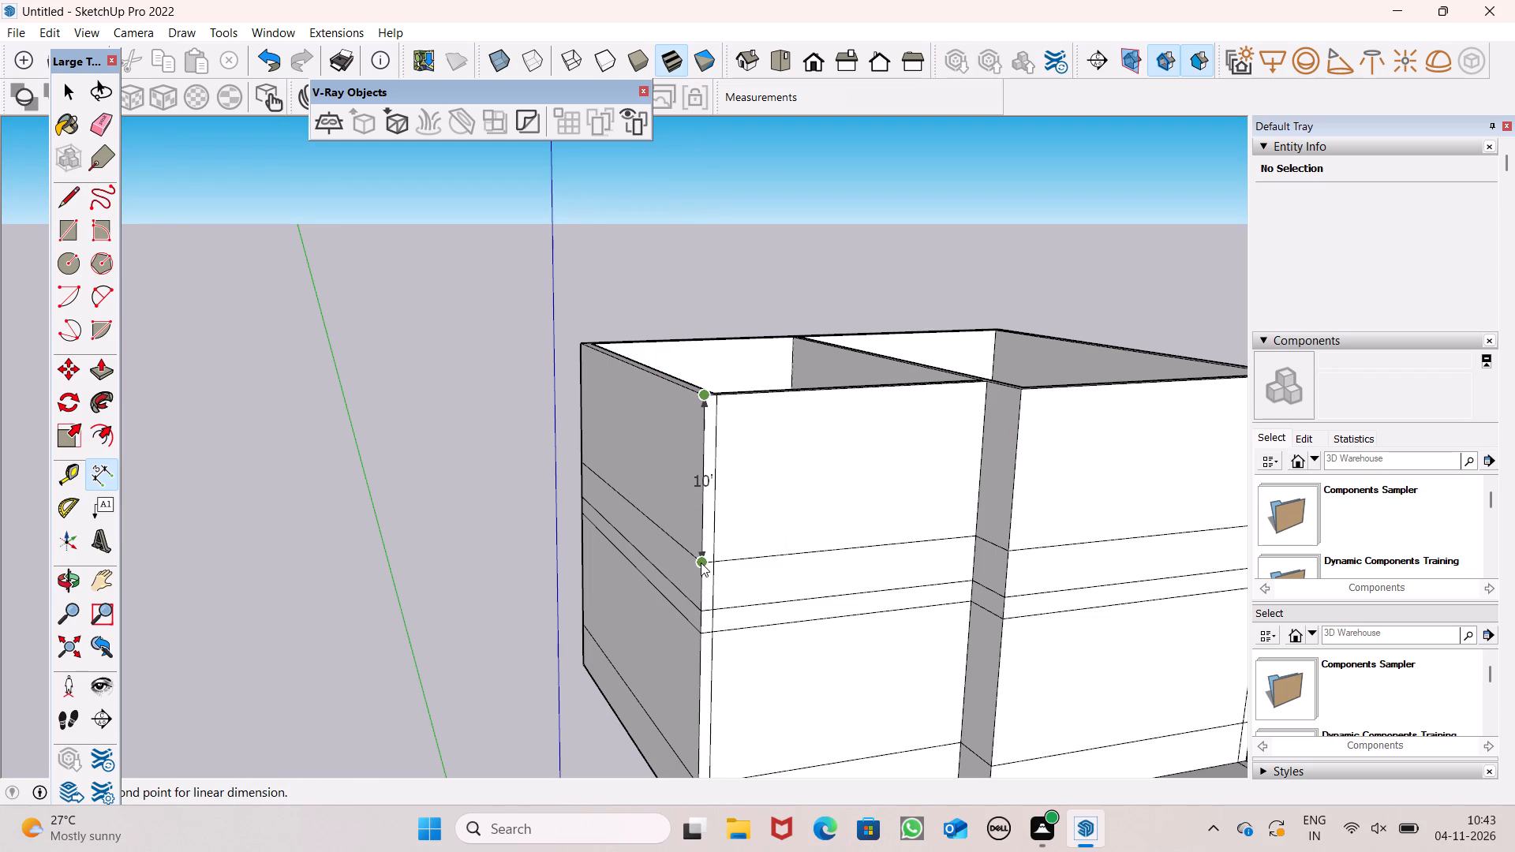
key("space")
Examine the front wall faces and their stacked sections from several angles.
scroll(736, 450, "down", 3)
middle_click_drag(821, 539, 696, 532)
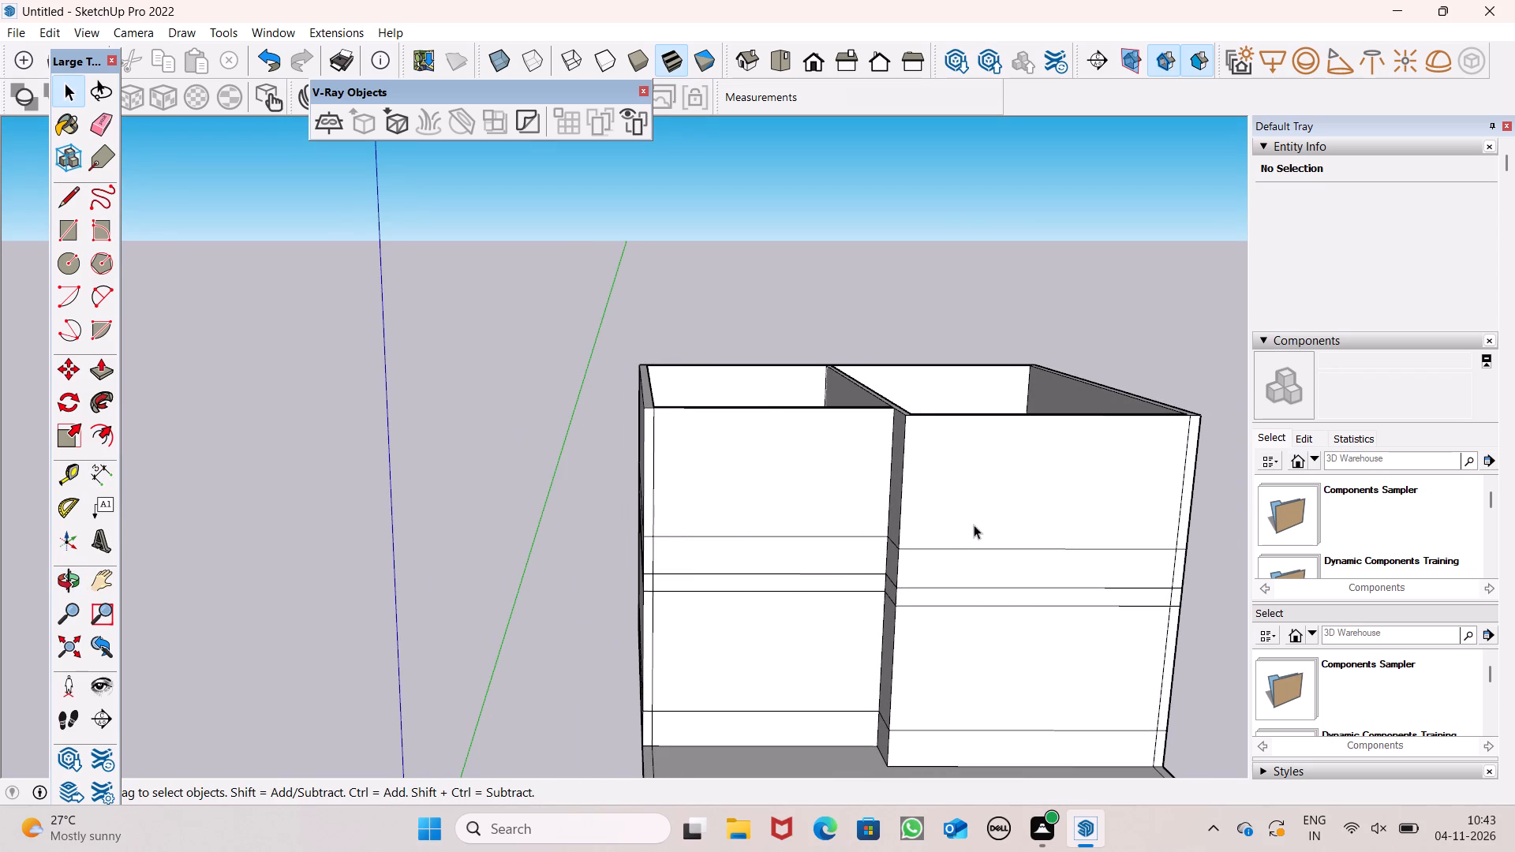
scroll(975, 469, "down", 3)
middle_click_drag(1019, 534, 955, 500)
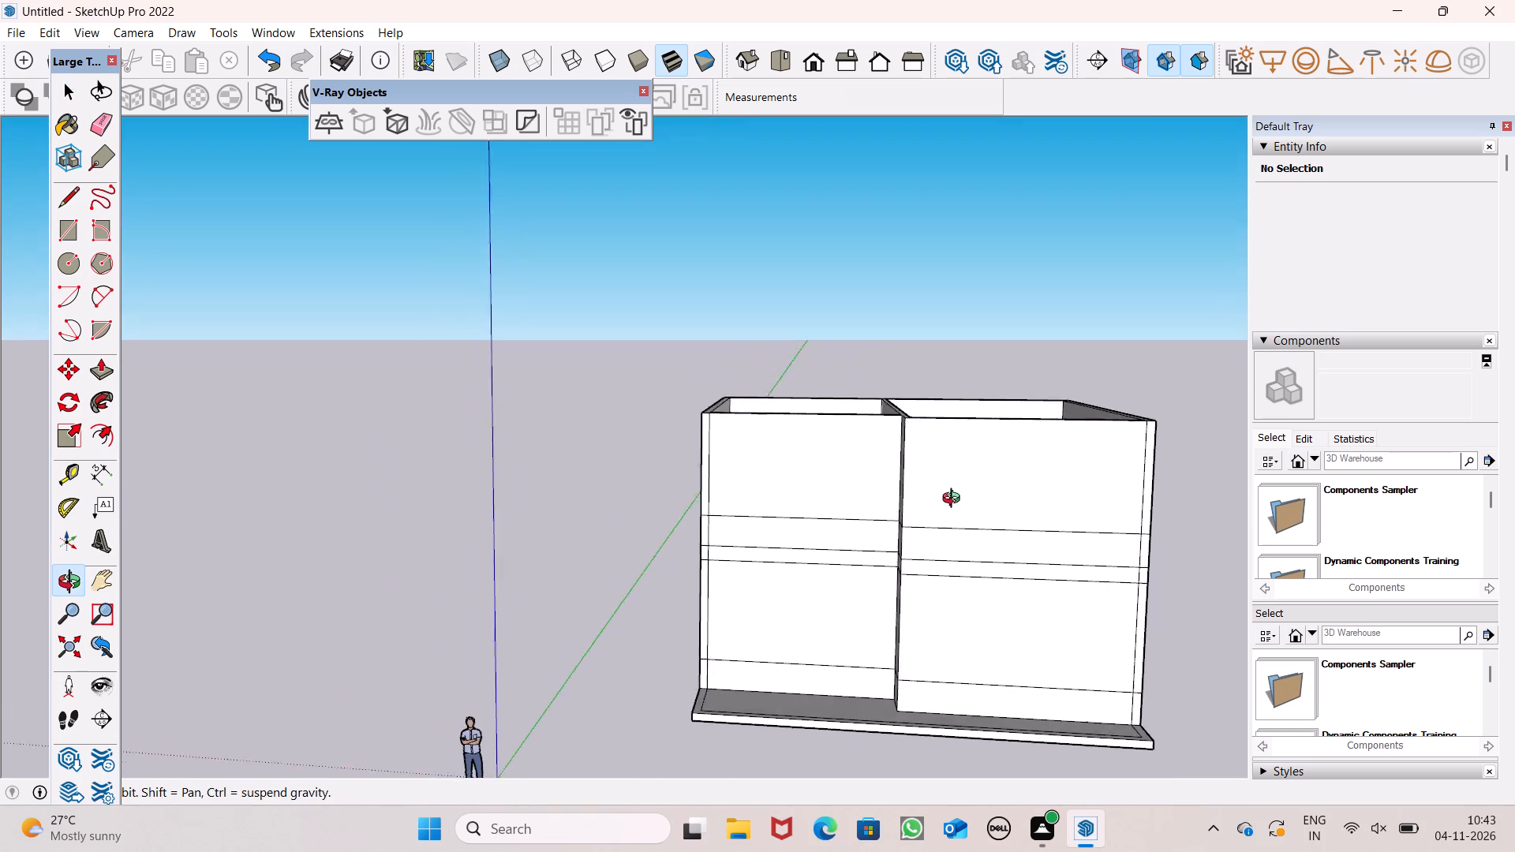
middle_click_drag(955, 500, 986, 501)
scroll(914, 478, "up", 5)
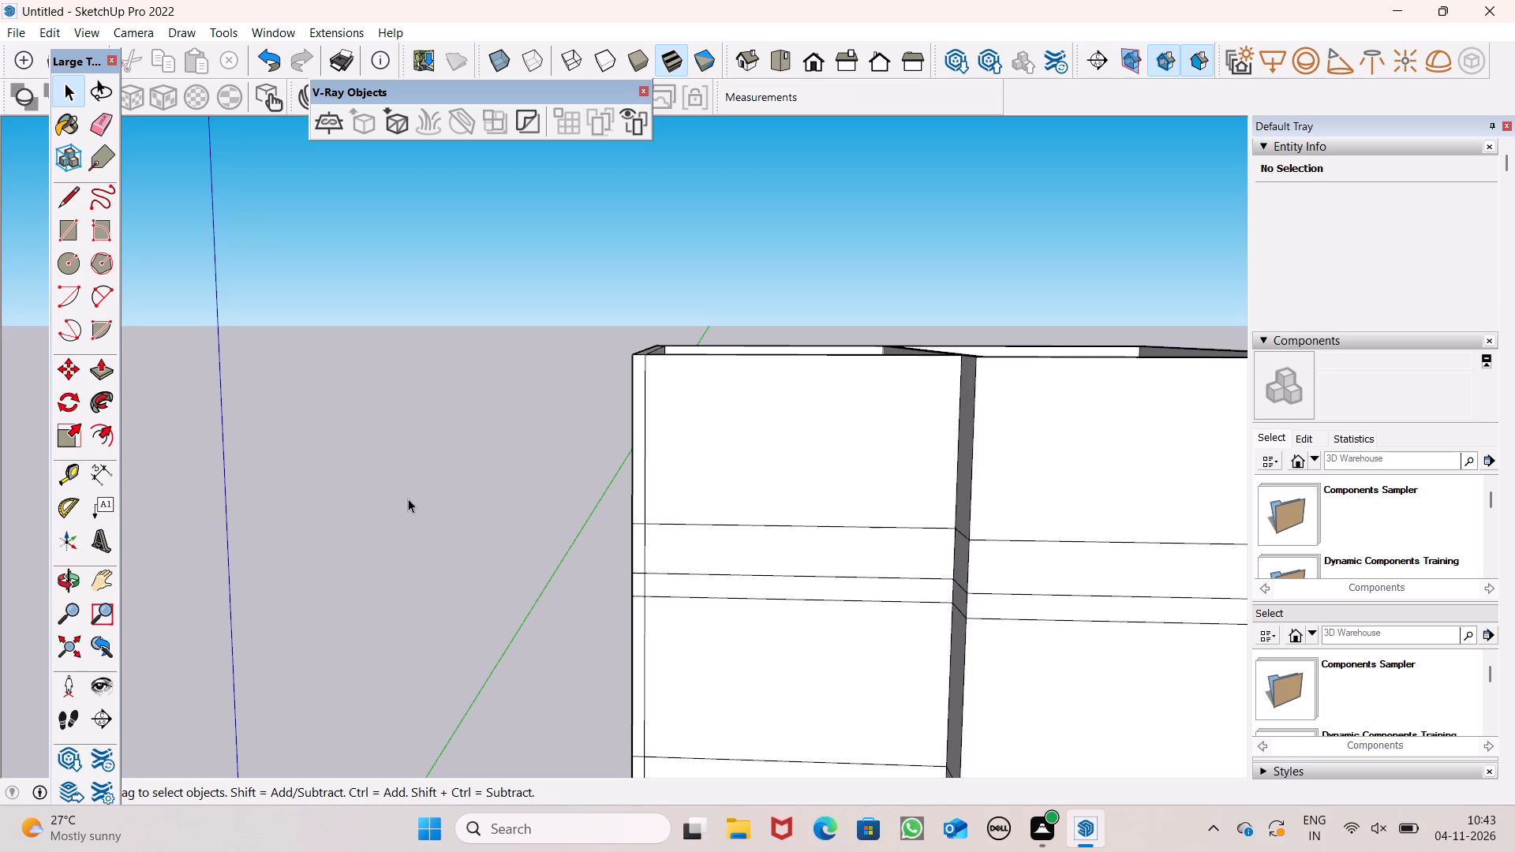
scroll(431, 361, "down", 4)
scroll(628, 300, "down", 9)
middle_click_drag(668, 390, 708, 433)
Erase the vertical corner-strip edges in the 3' band at both ends of the front walls.
scroll(597, 410, "up", 3)
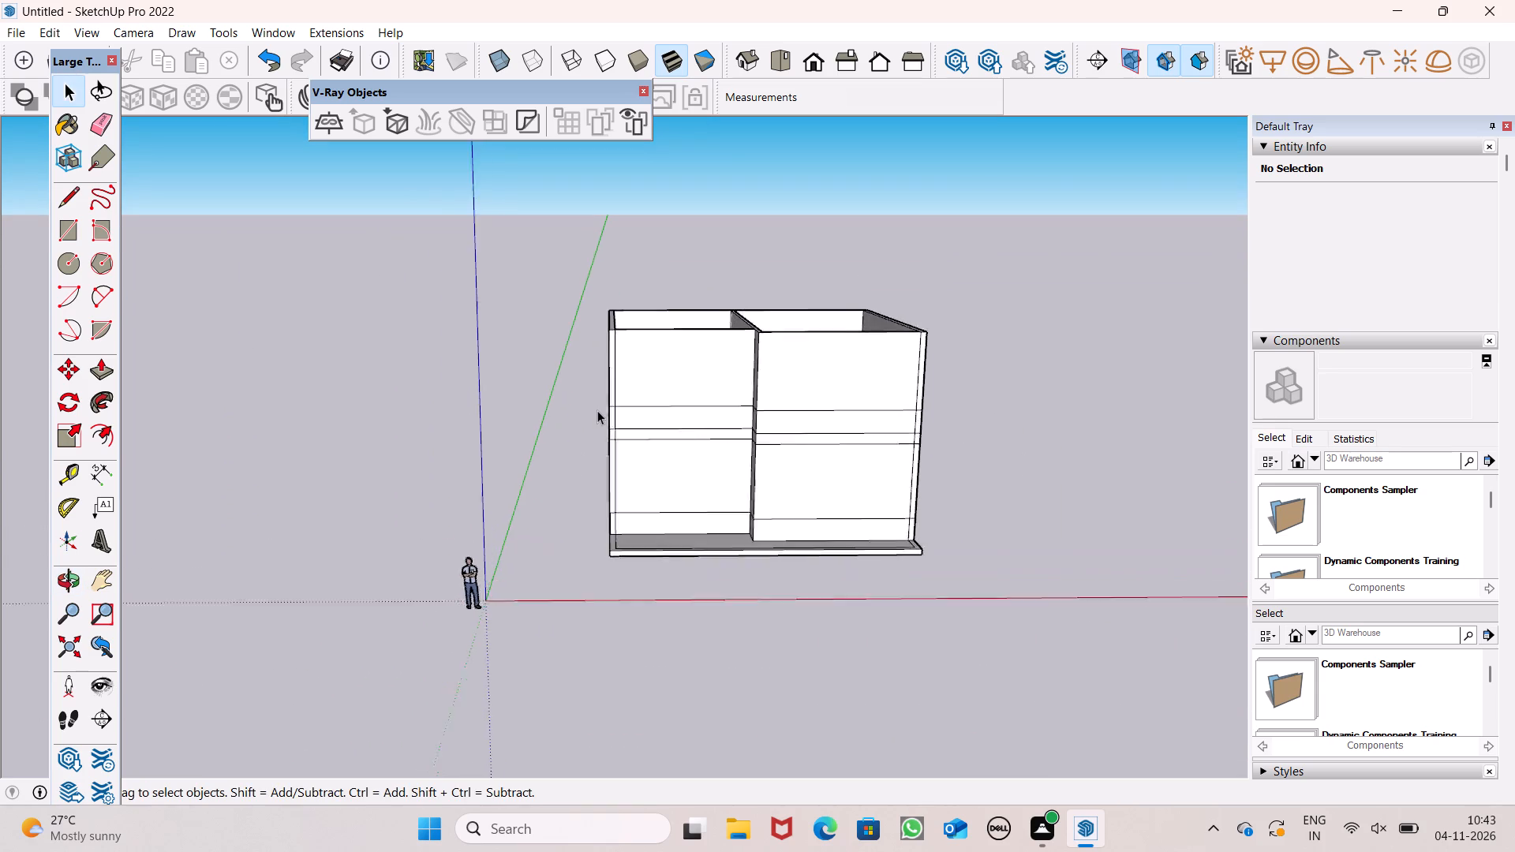
scroll(597, 410, "up", 4)
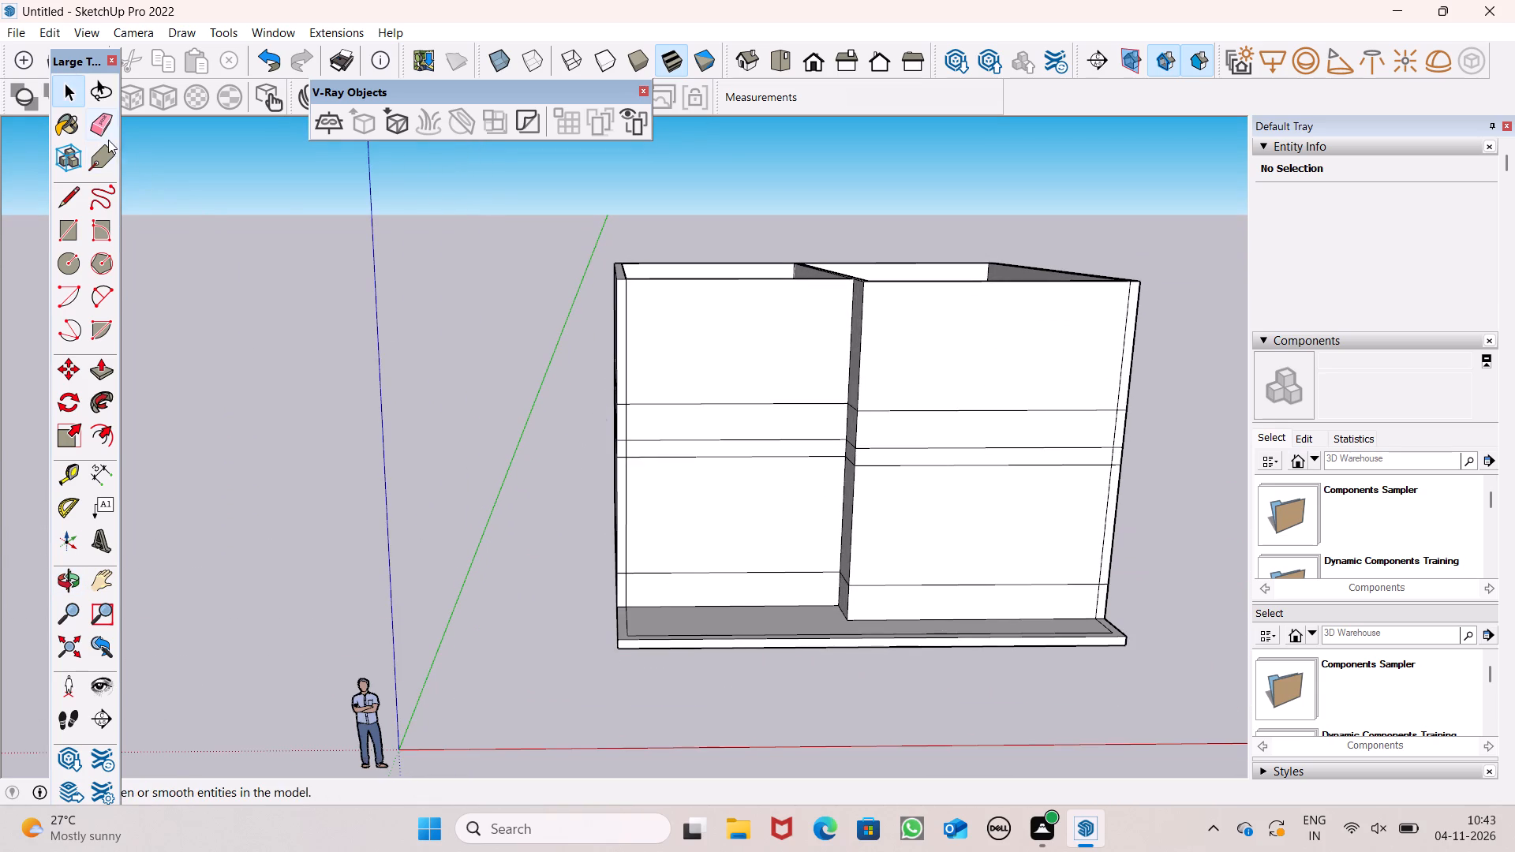
left_click(110, 133)
scroll(719, 470, "up", 5)
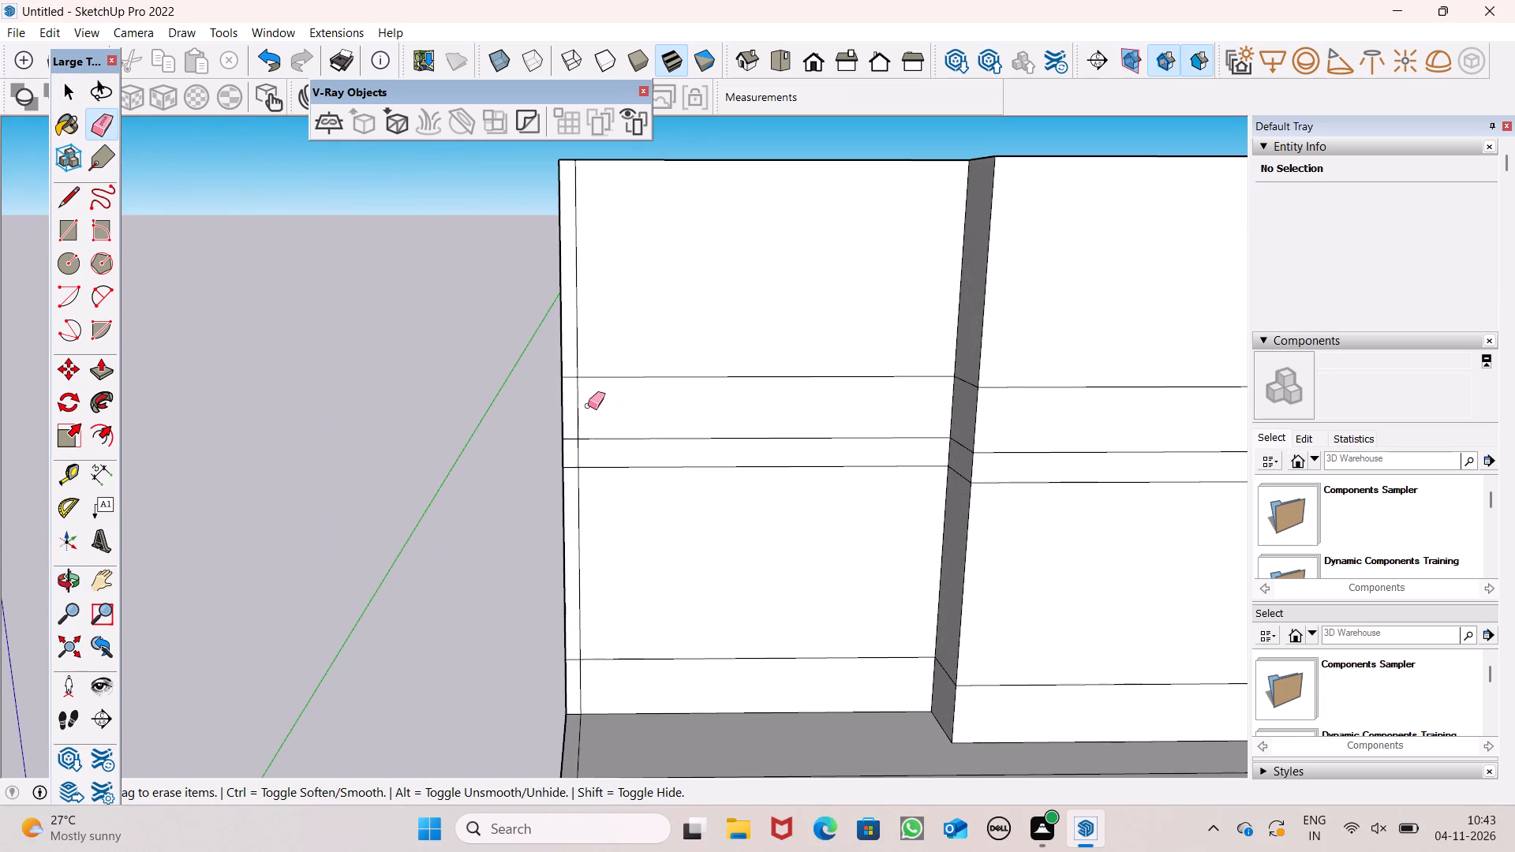
left_click(574, 410)
scroll(578, 418, "down", 7)
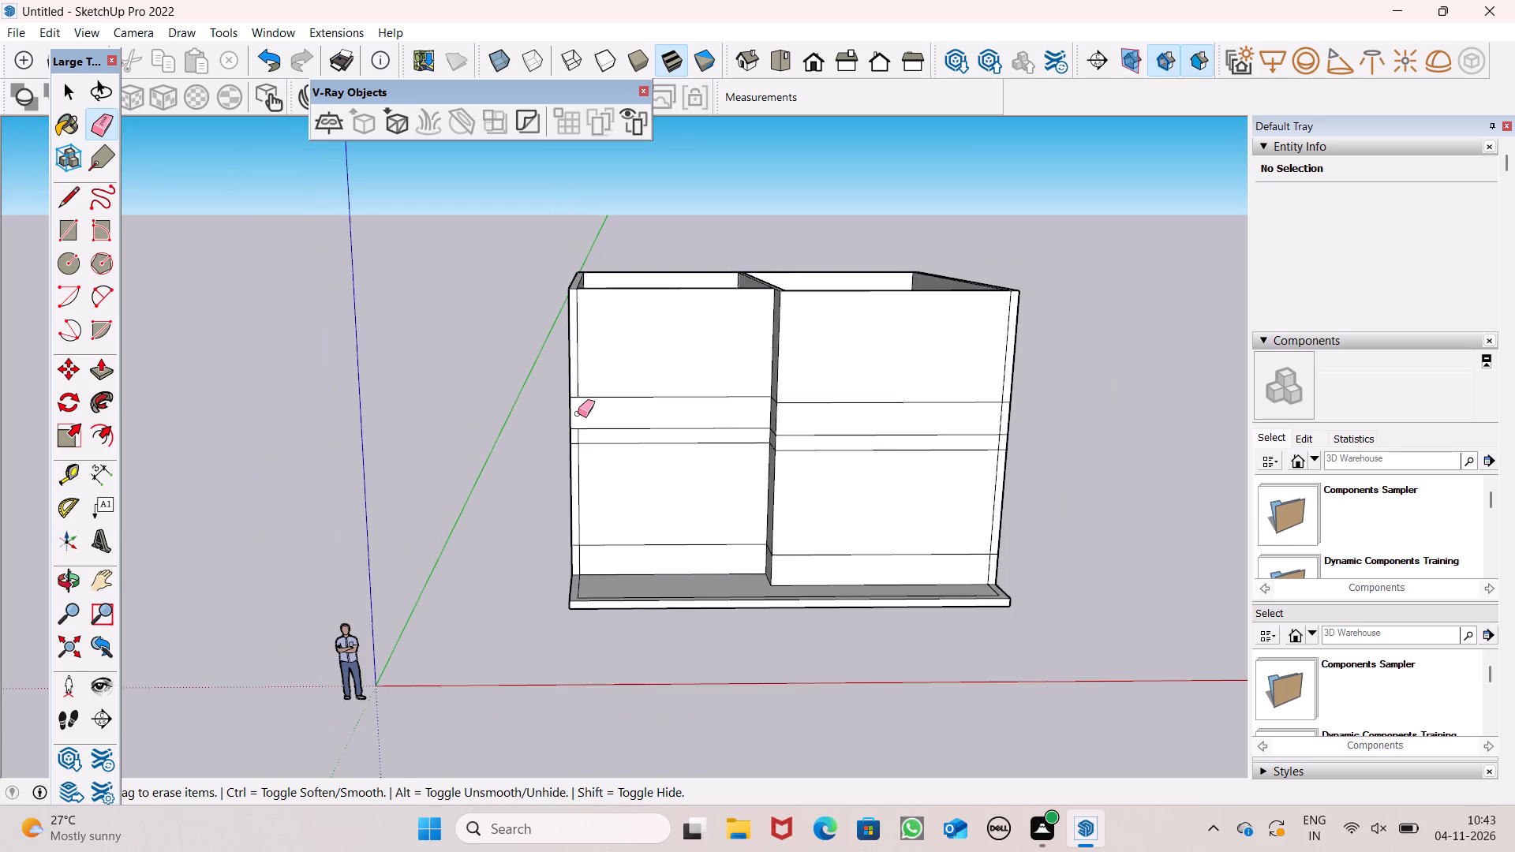
scroll(579, 414, "down", 2)
scroll(907, 428, "up", 13)
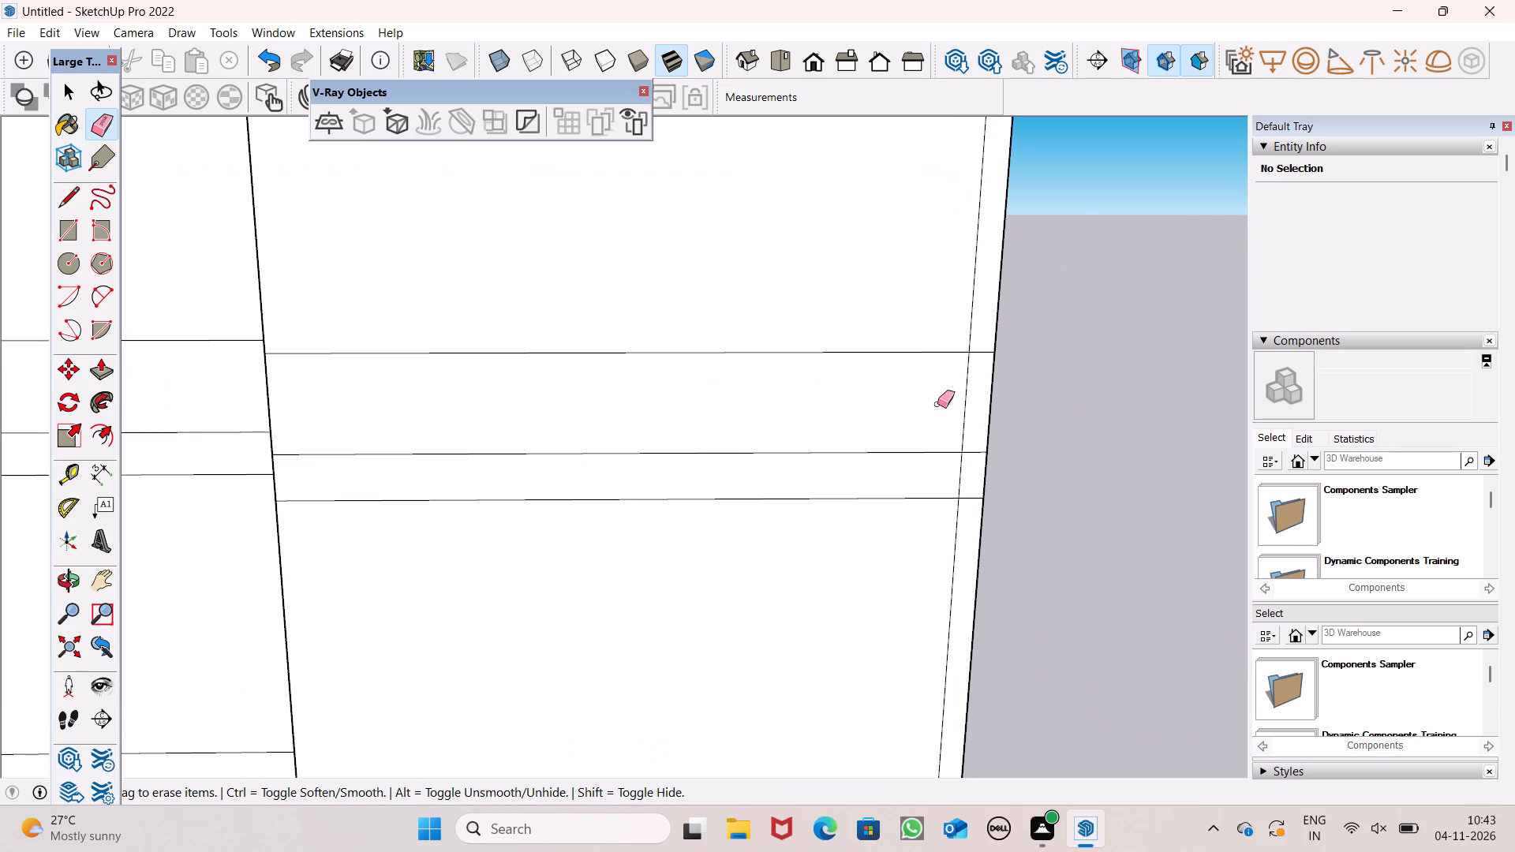
left_click_drag(976, 409, 960, 418)
scroll(1034, 380, "down", 3)
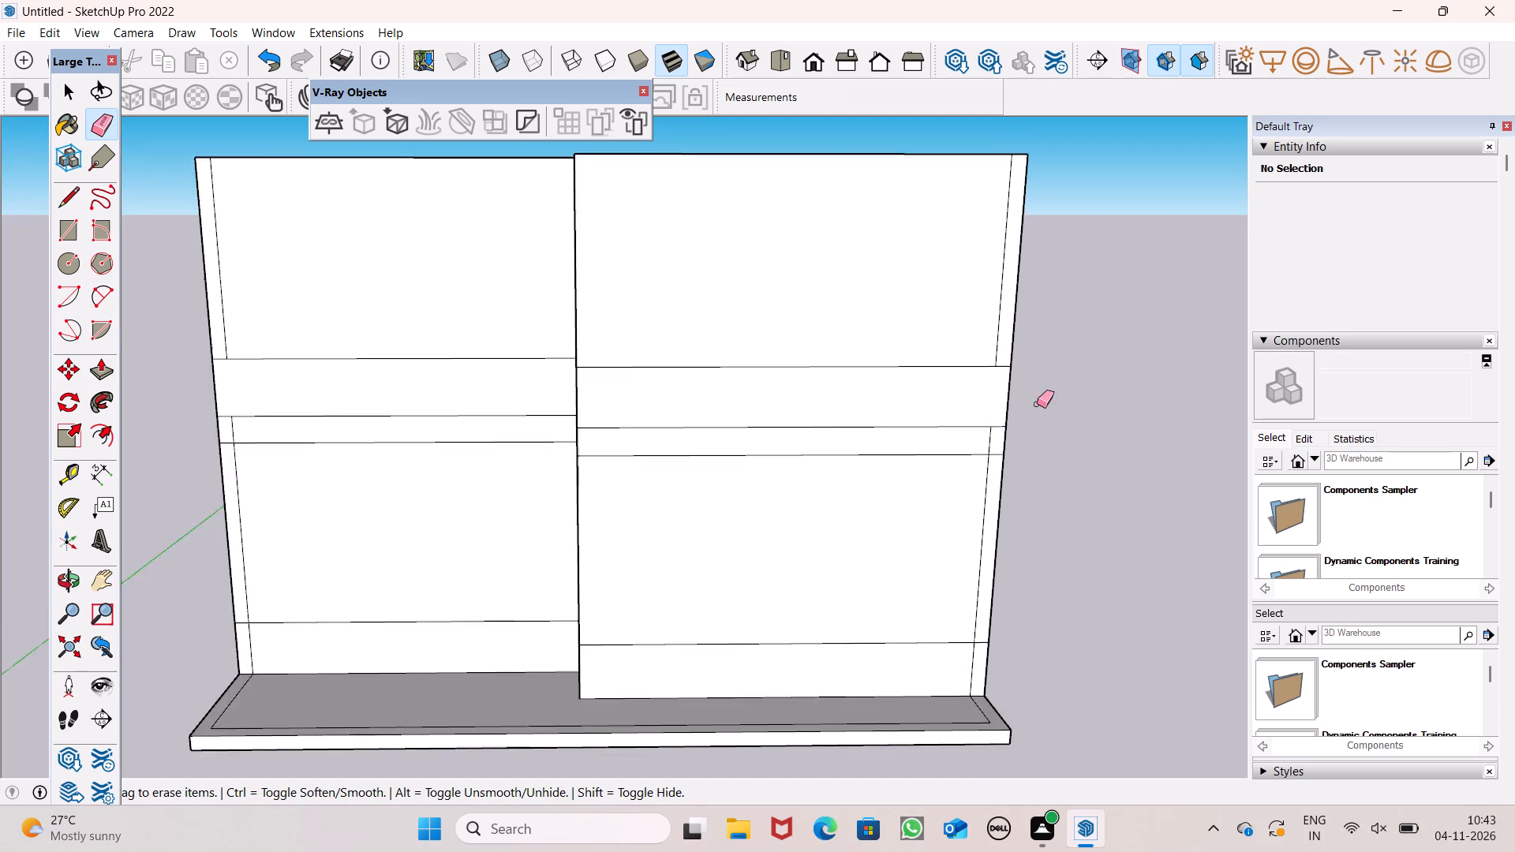
Push/Pull the 3' band of the recessed front wall outward by 3' 3 9/16", flush with the projecting front wall.
scroll(1037, 404, "down", 13)
middle_click_drag(1049, 435, 1021, 504)
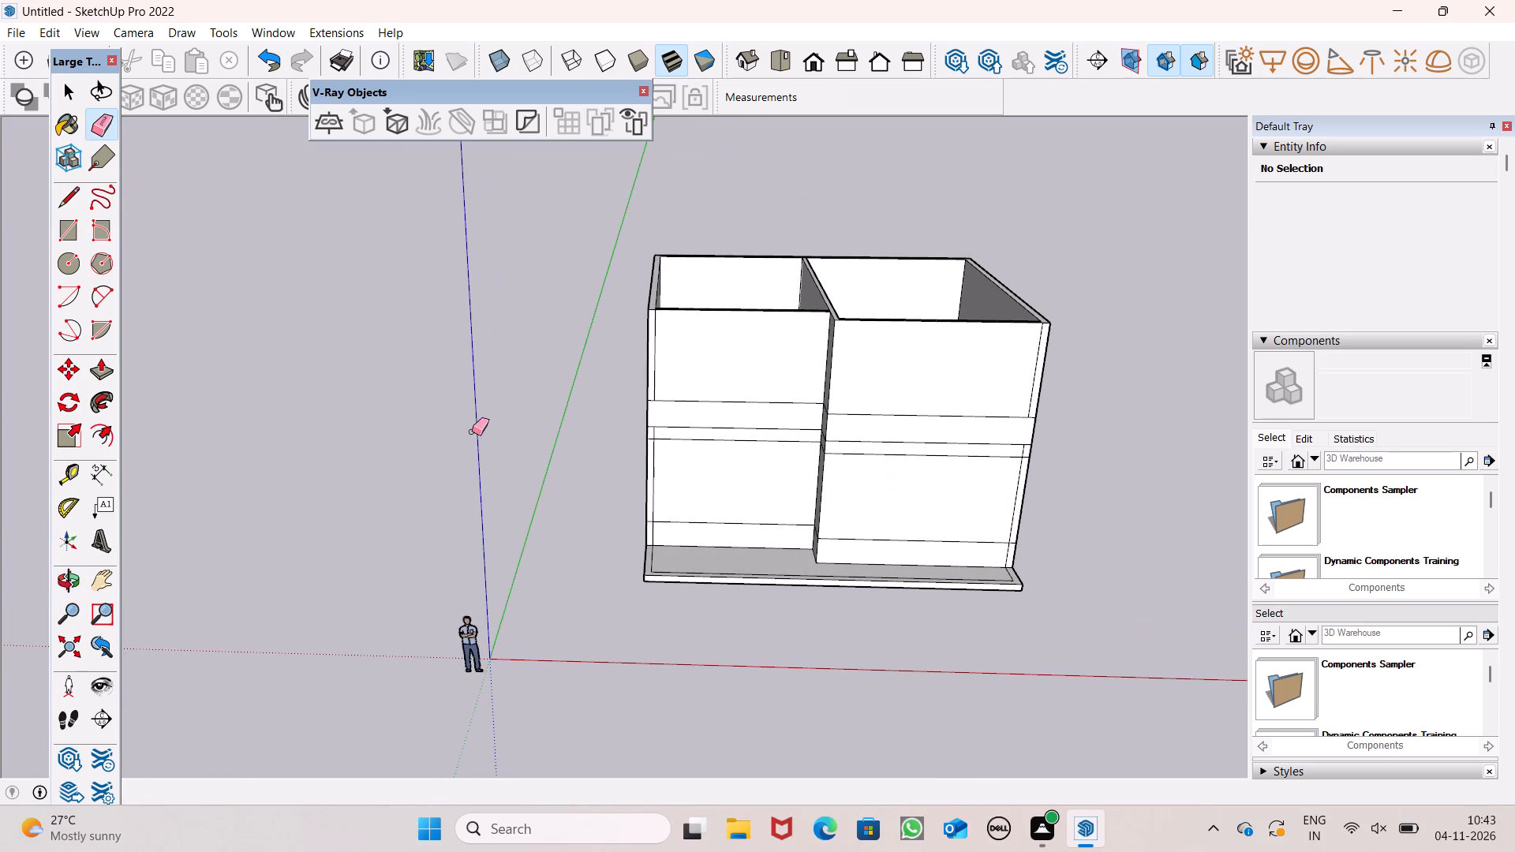
scroll(482, 459, "up", 1)
middle_click_drag(488, 460, 505, 461)
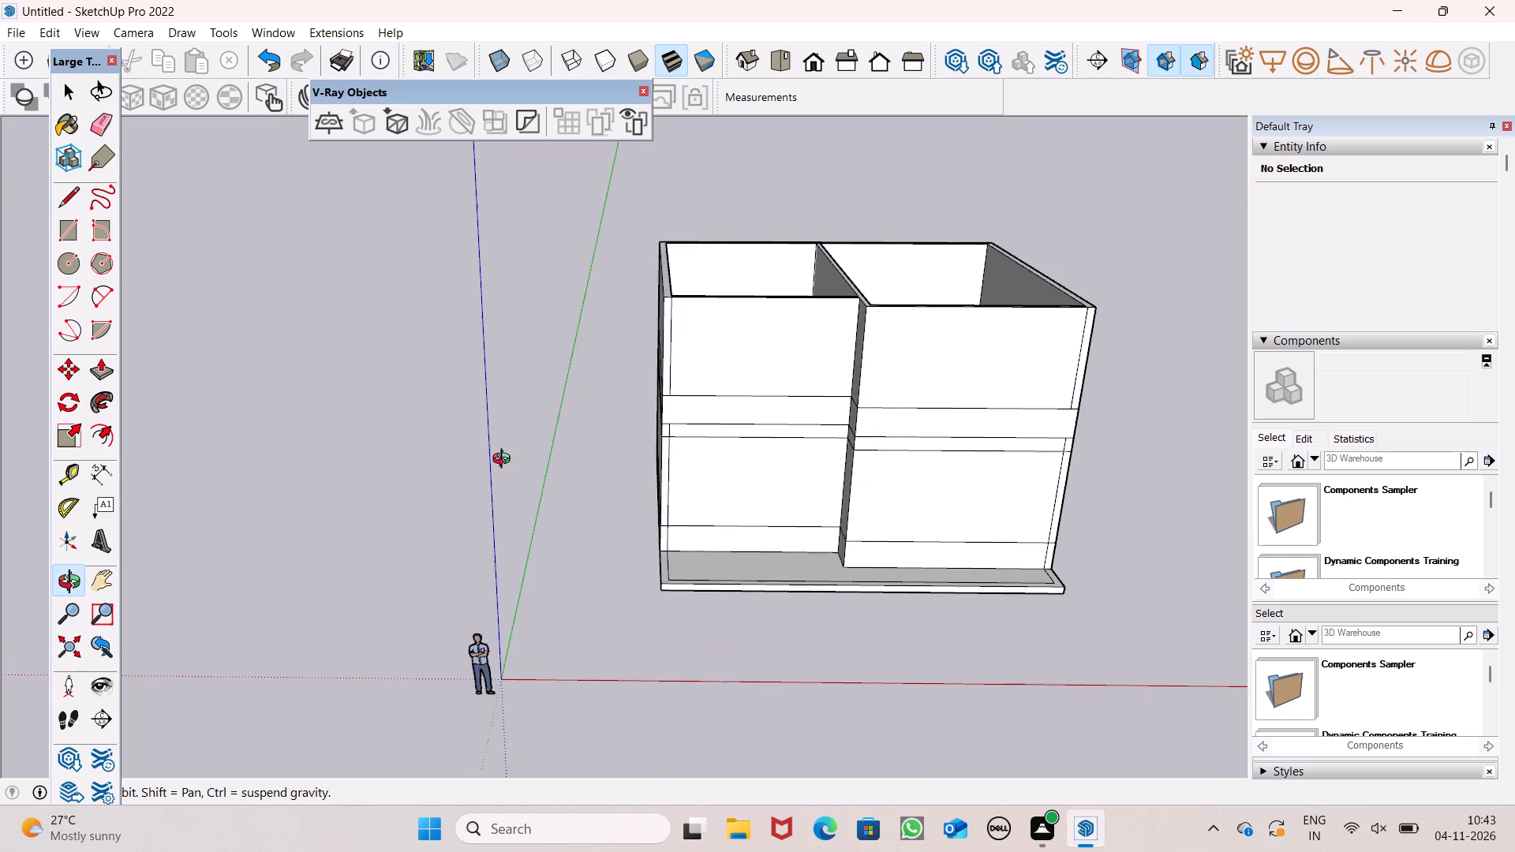
middle_click_drag(505, 461, 689, 476)
middle_click_drag(689, 476, 613, 518)
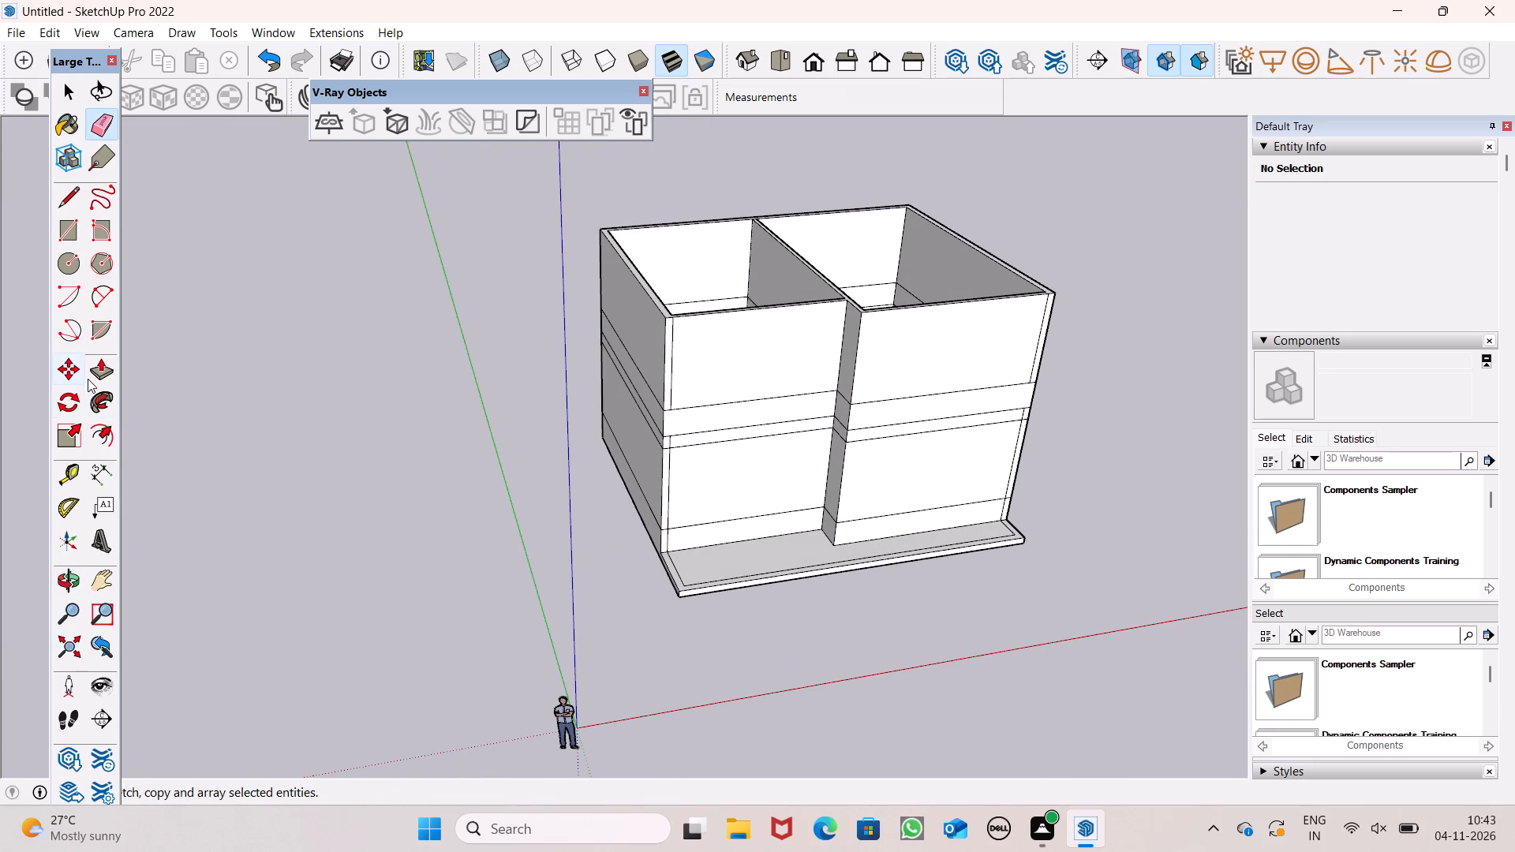
left_click(95, 373)
middle_click_drag(880, 446, 896, 420)
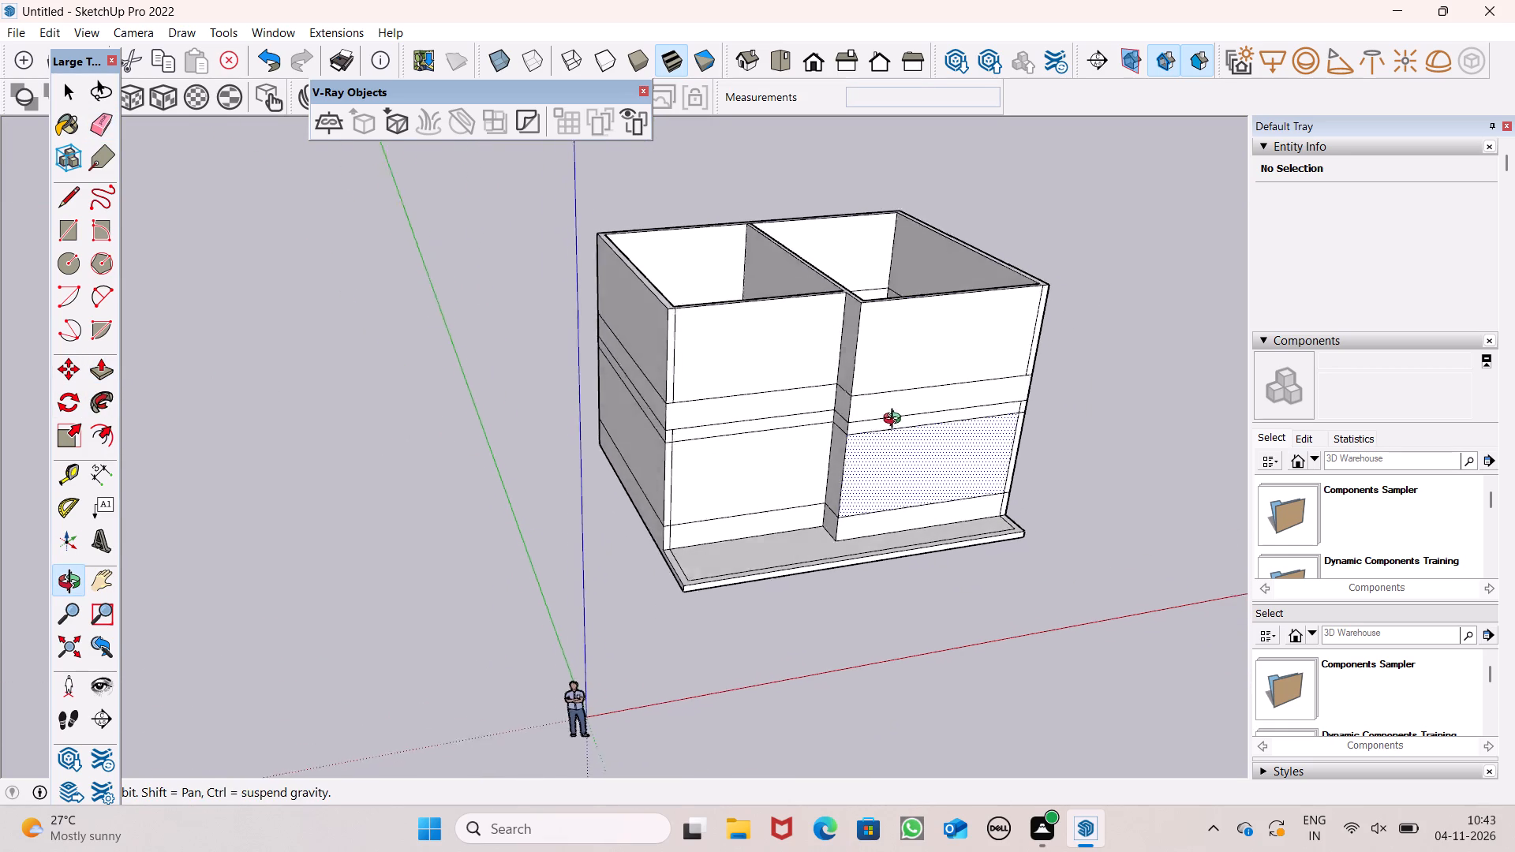
middle_click_drag(896, 420, 902, 414)
scroll(776, 398, "up", 7)
scroll(1010, 490, "down", 2)
middle_click_drag(1035, 509, 900, 521)
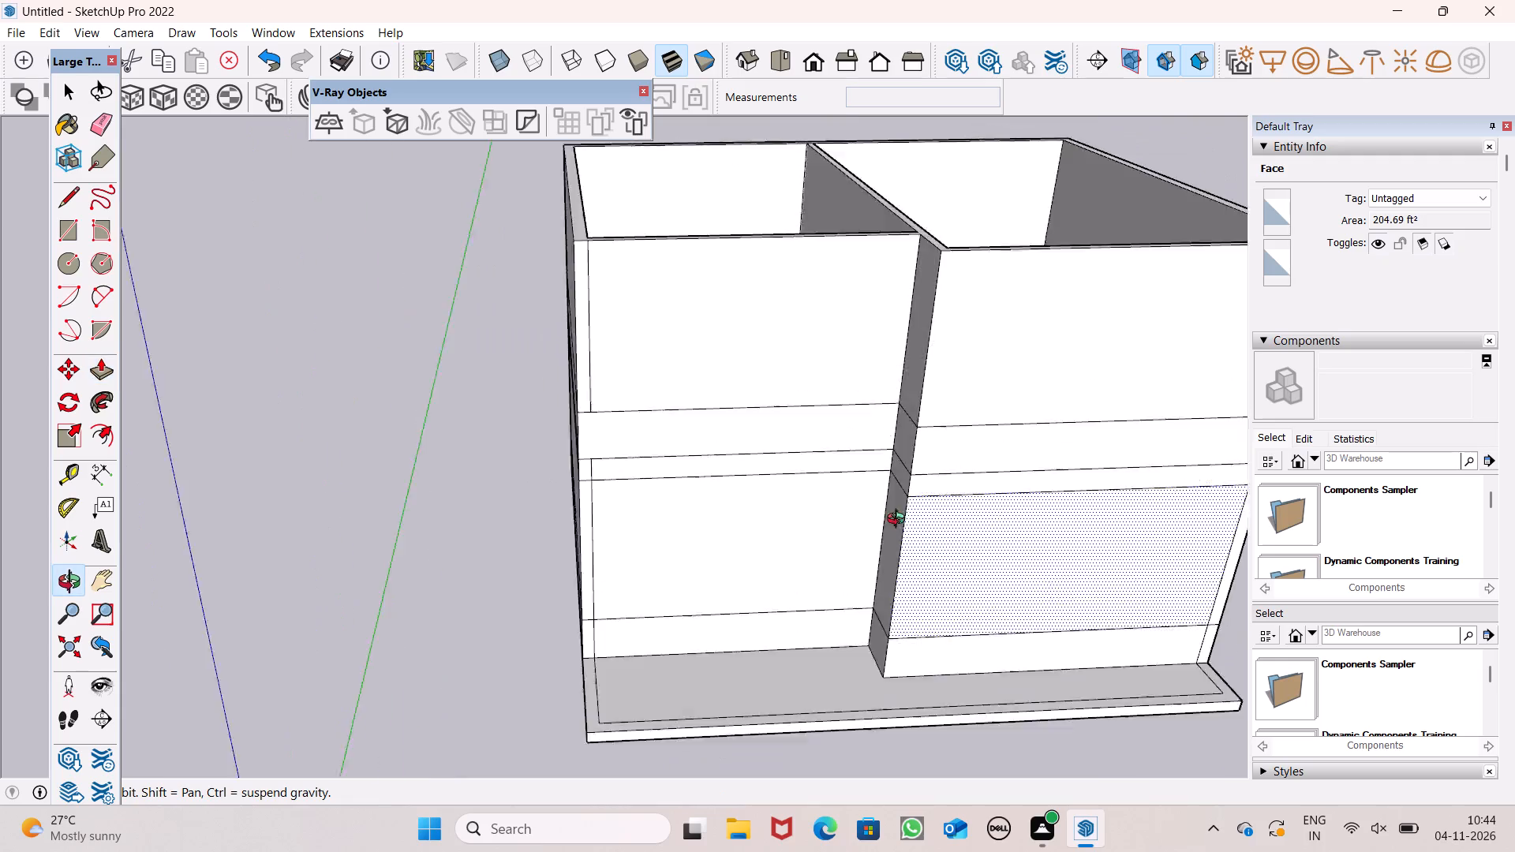
middle_click_drag(900, 521, 901, 506)
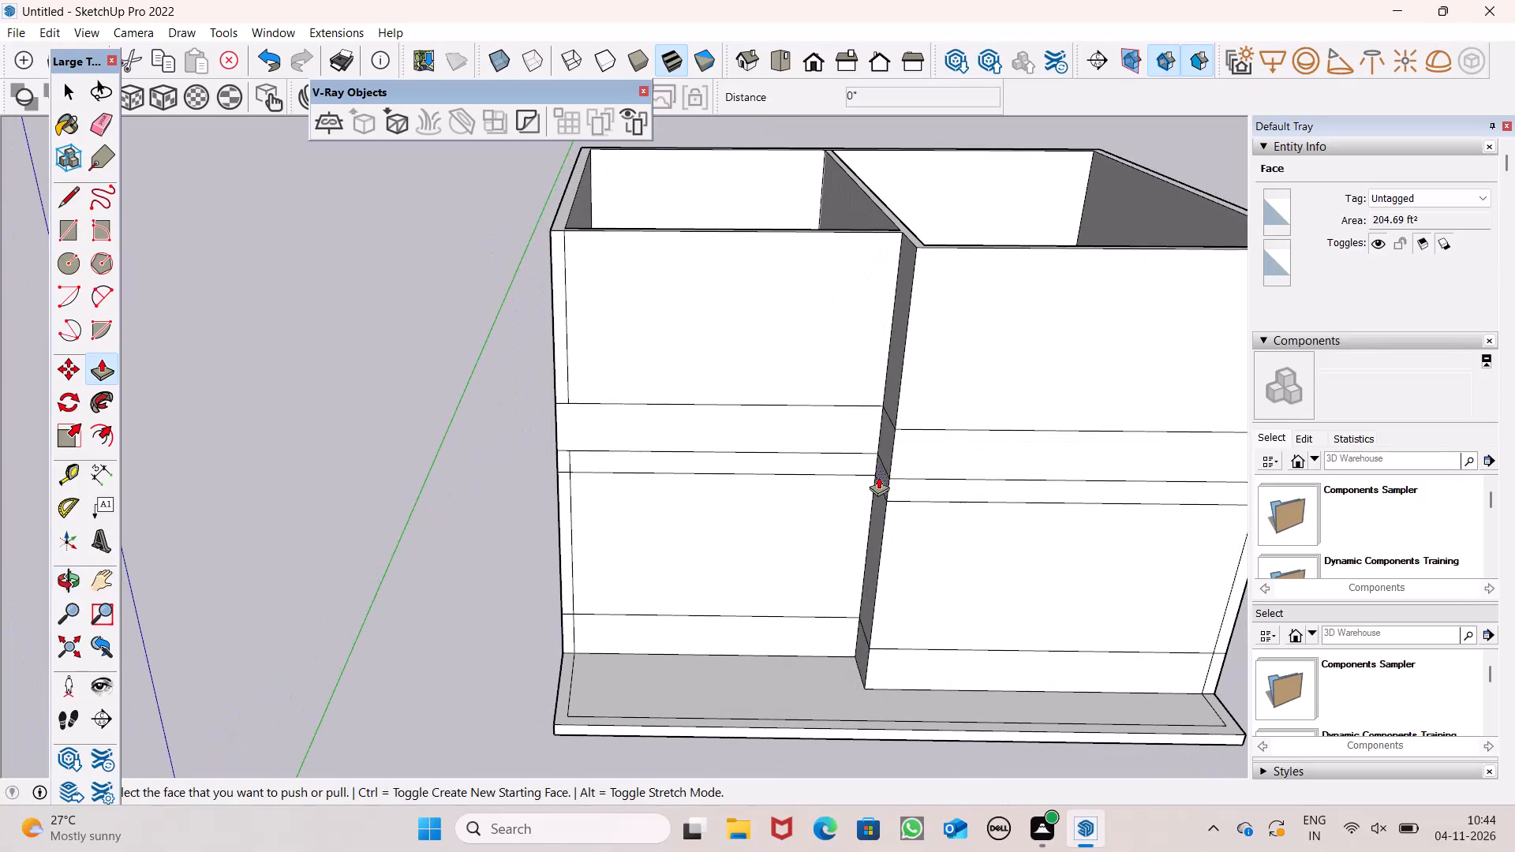
left_click_drag(858, 438, 897, 437)
Push/Pull the 1'5" band of the recessed front wall outward, flush with the 3' band above it.
scroll(845, 409, "down", 2)
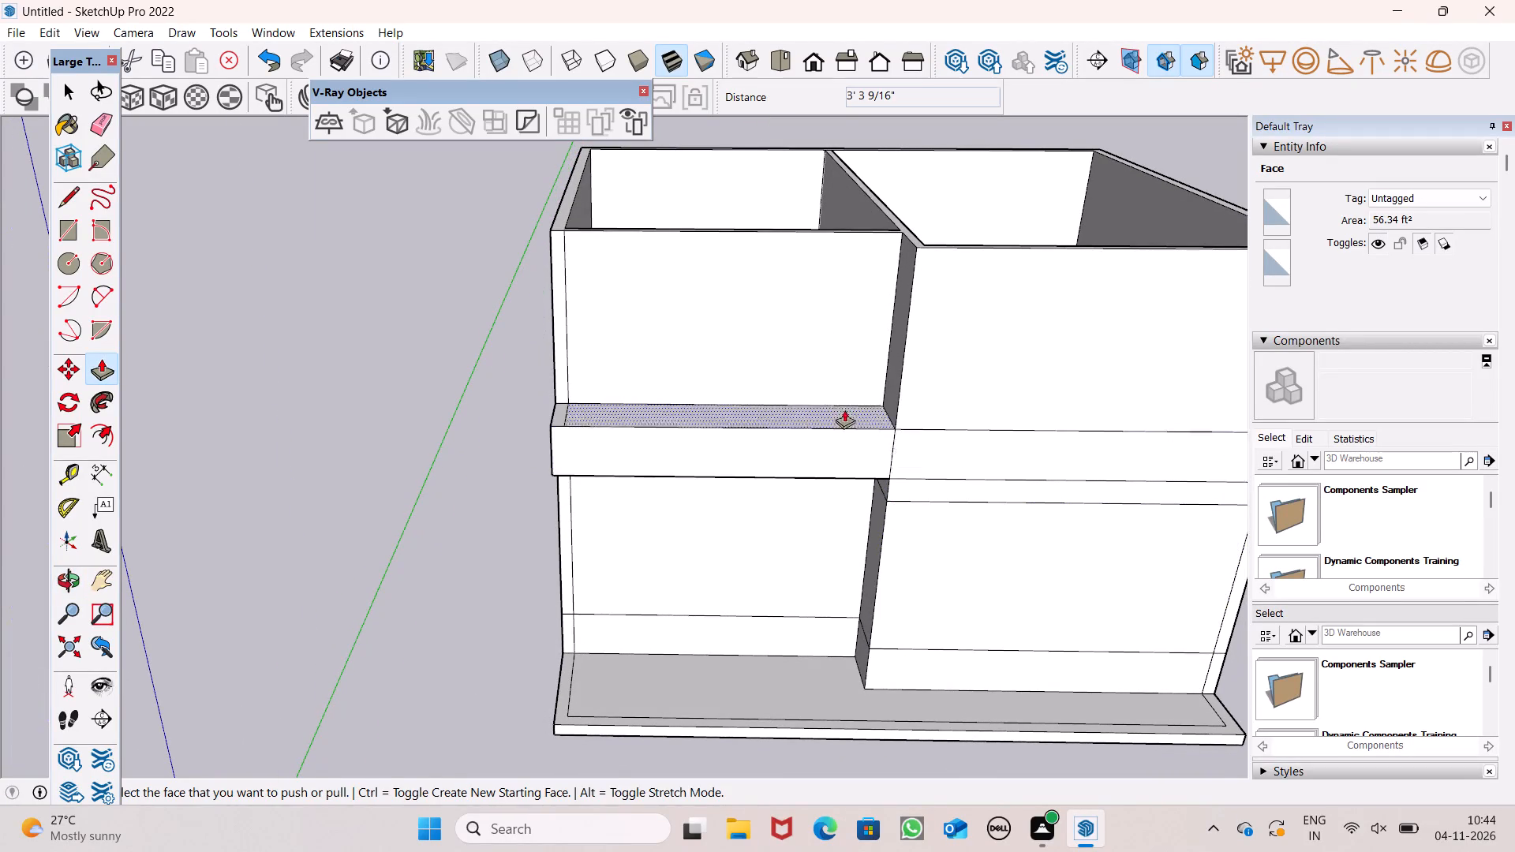
scroll(844, 409, "down", 2)
middle_click_drag(836, 466, 750, 338)
scroll(932, 424, "down", 2)
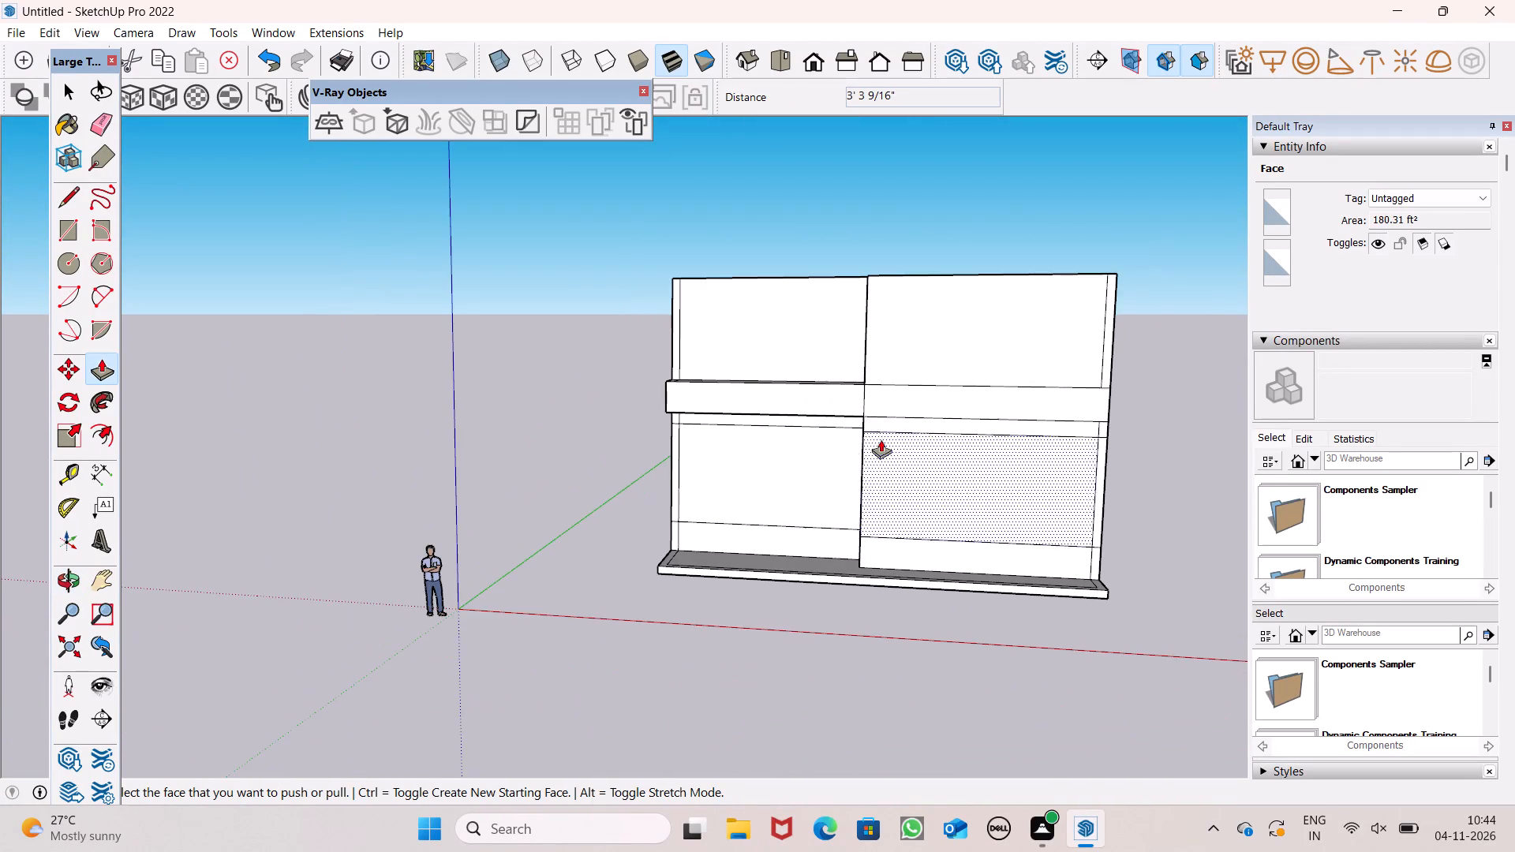
scroll(851, 449, "up", 4)
left_click_drag(858, 411, 903, 435)
Push/Pull the front of the projecting 1'5" band a further 1' 6 7/8" beyond the 3' band.
scroll(876, 428, "down", 5)
middle_click_drag(805, 450, 870, 484)
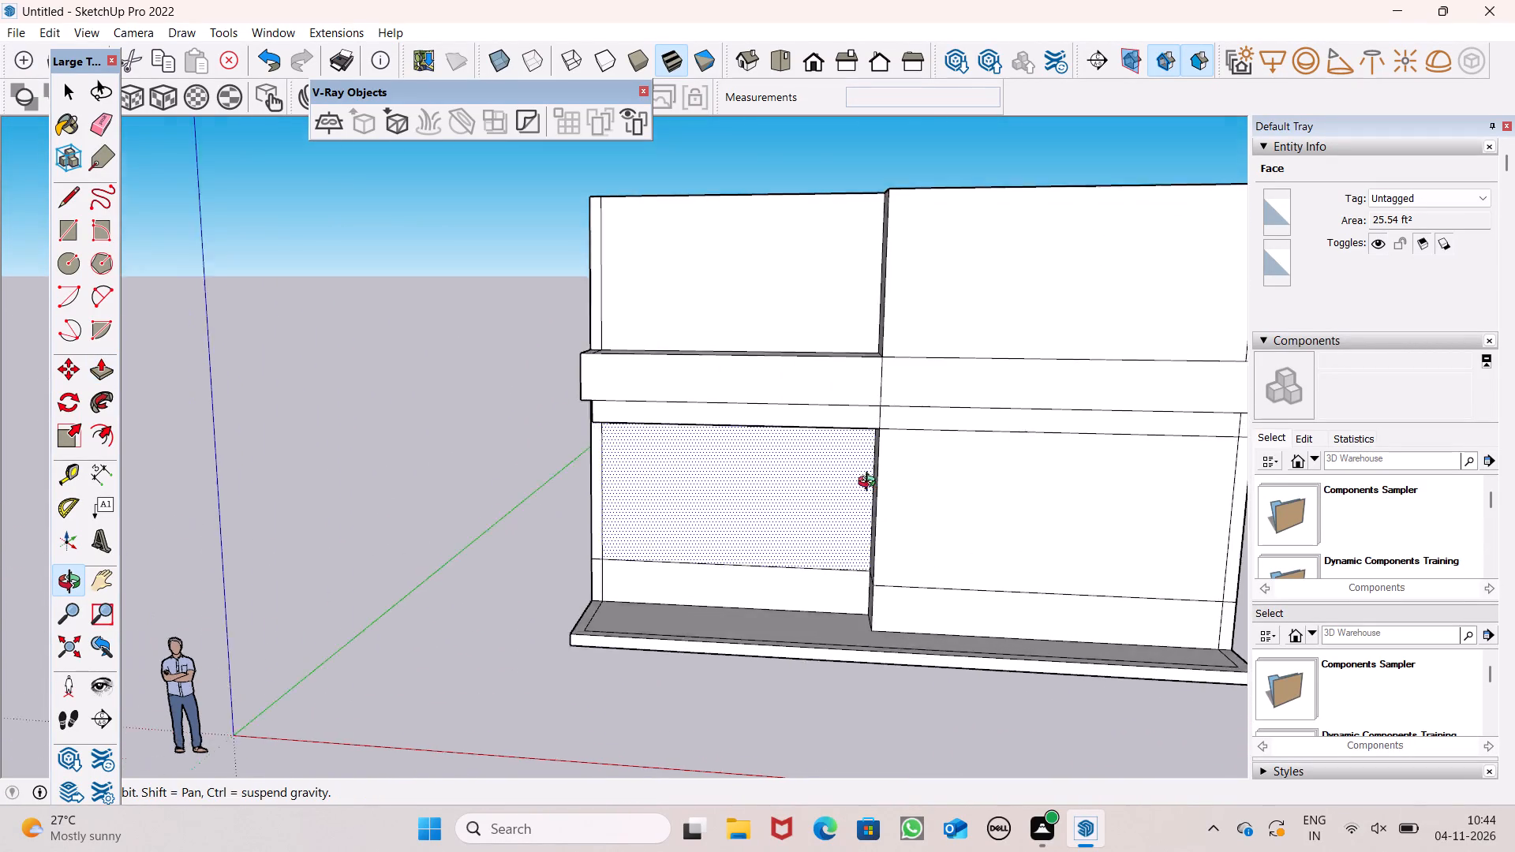
middle_click_drag(870, 484, 1195, 480)
scroll(1145, 443, "down", 2)
middle_click_drag(1000, 478, 1044, 532)
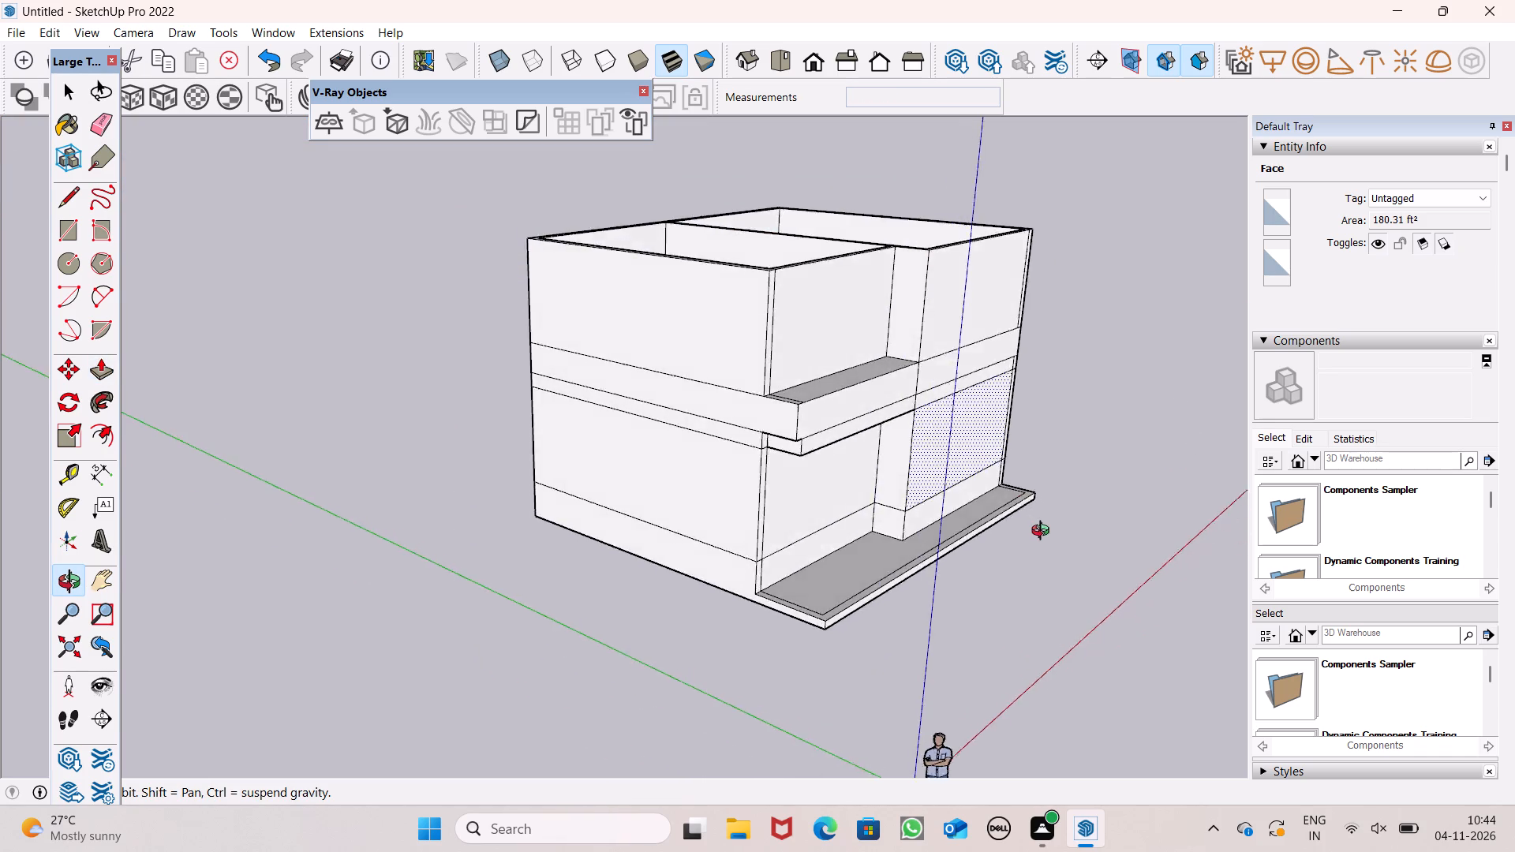
middle_click_drag(1044, 532, 911, 551)
scroll(728, 488, "up", 4)
left_click_drag(735, 472, 738, 476)
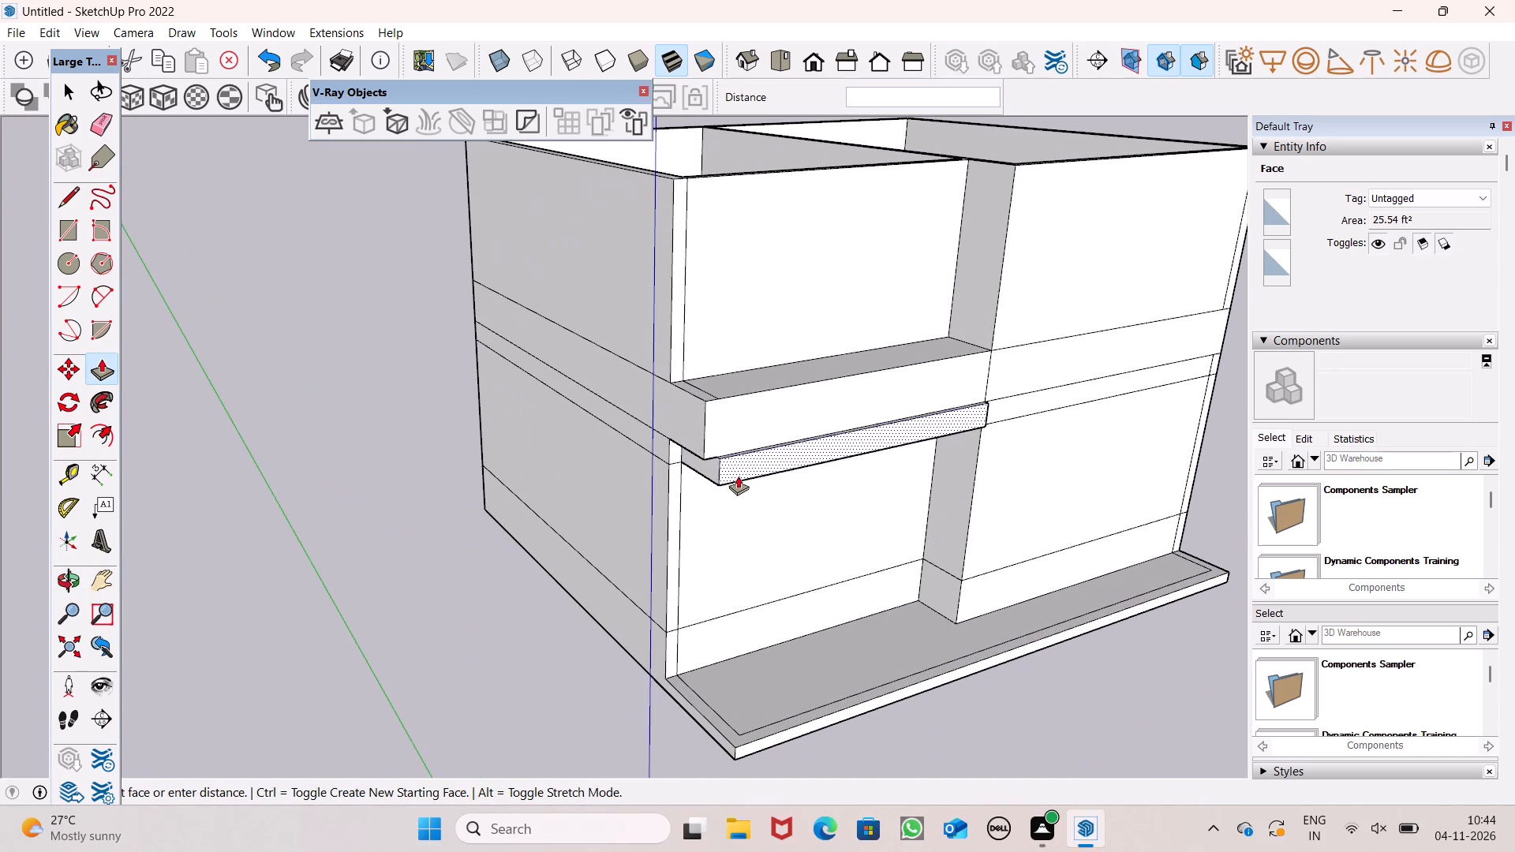
left_click_drag(738, 476, 747, 491)
Push/Pull the 1'5" band of the adjoining front wall outward by 1' 6 7/8", aligned with the ledge beside it.
scroll(746, 494, "down", 2)
scroll(870, 462, "down", 3)
scroll(1047, 464, "down", 2)
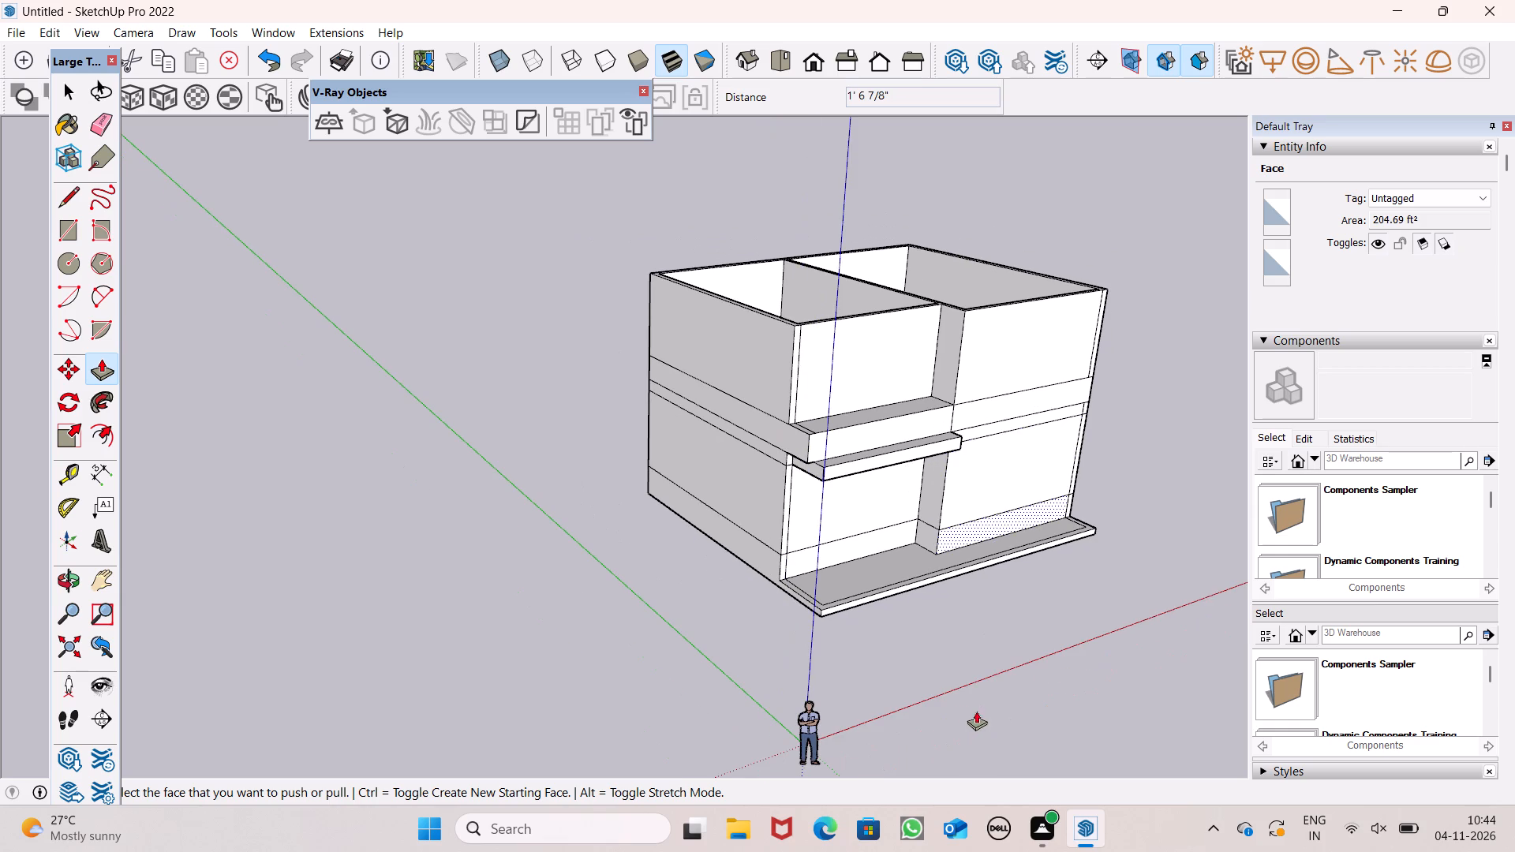
middle_click_drag(1026, 484, 747, 568)
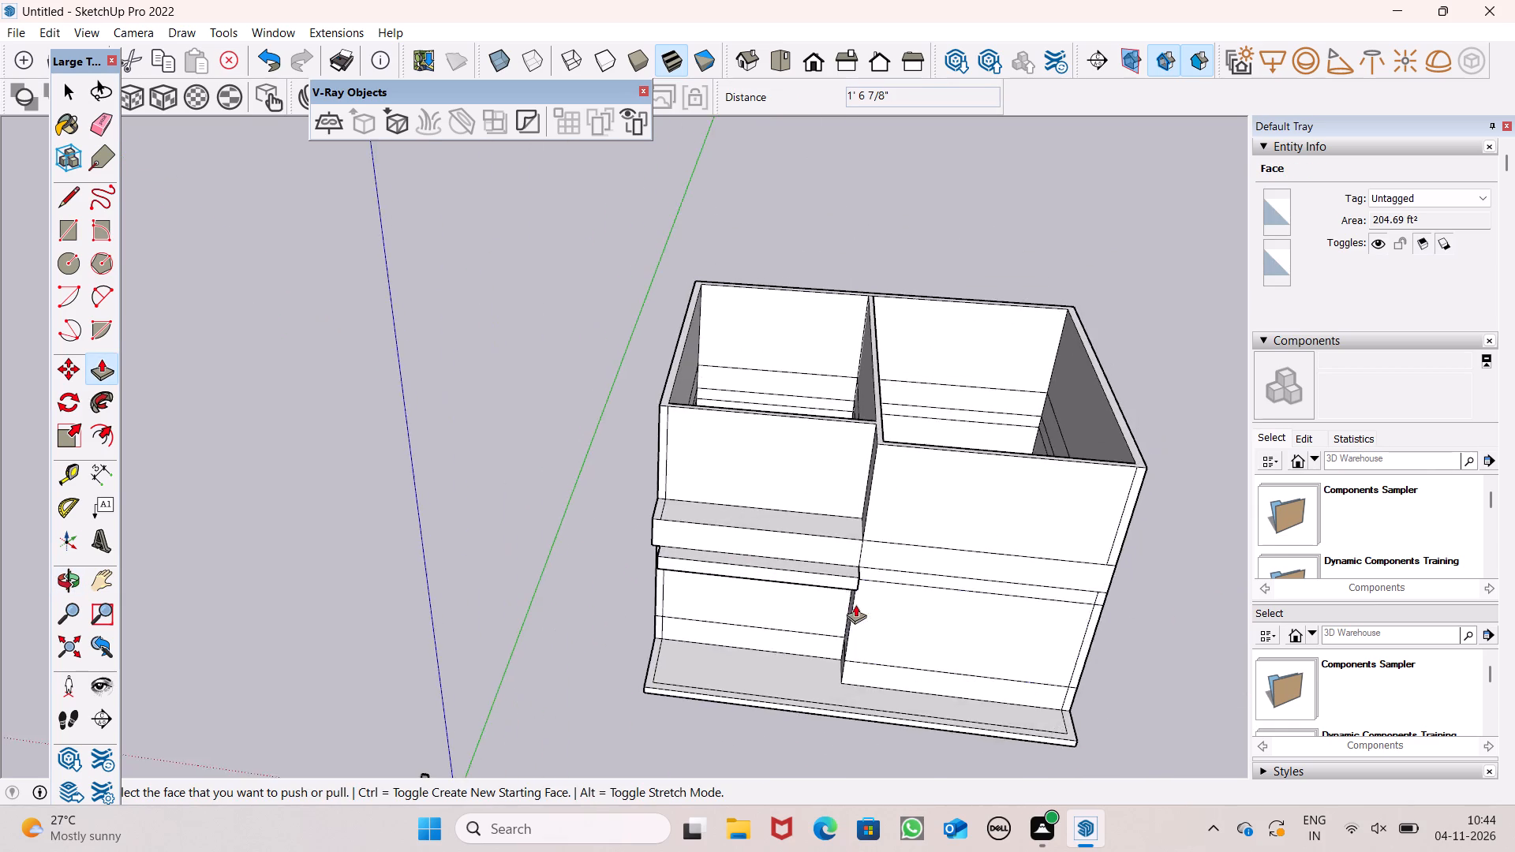
scroll(856, 604, "up", 5)
left_click_drag(873, 555, 847, 562)
Examine the projecting front bands and the ledge's open end at the side wall from several angles.
scroll(845, 516, "down", 10)
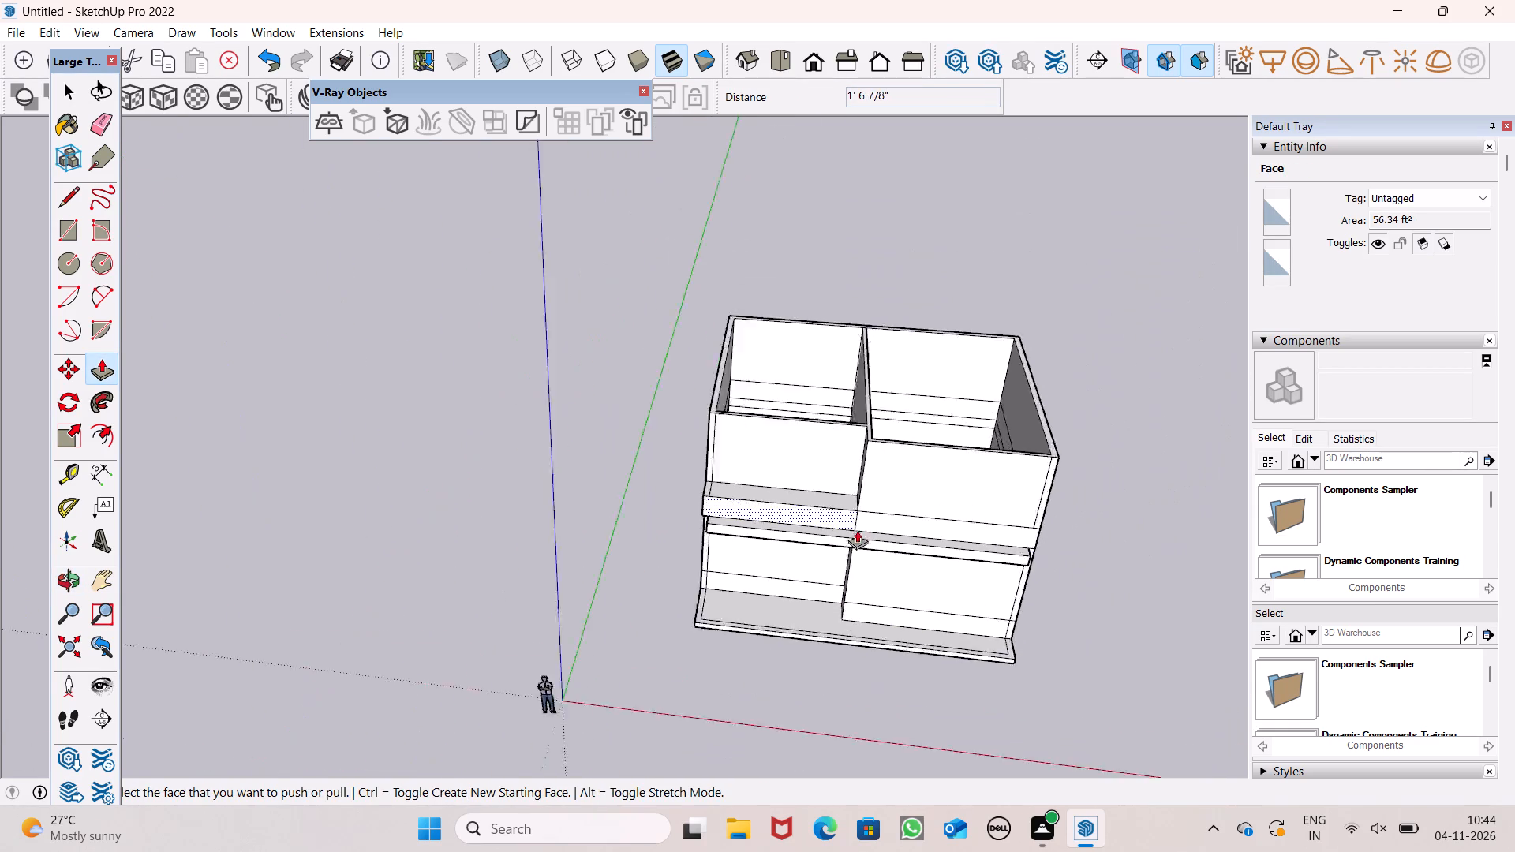
scroll(857, 530, "down", 2)
middle_click_drag(913, 626, 1053, 532)
scroll(913, 626, "up", 1)
scroll(749, 489, "up", 1)
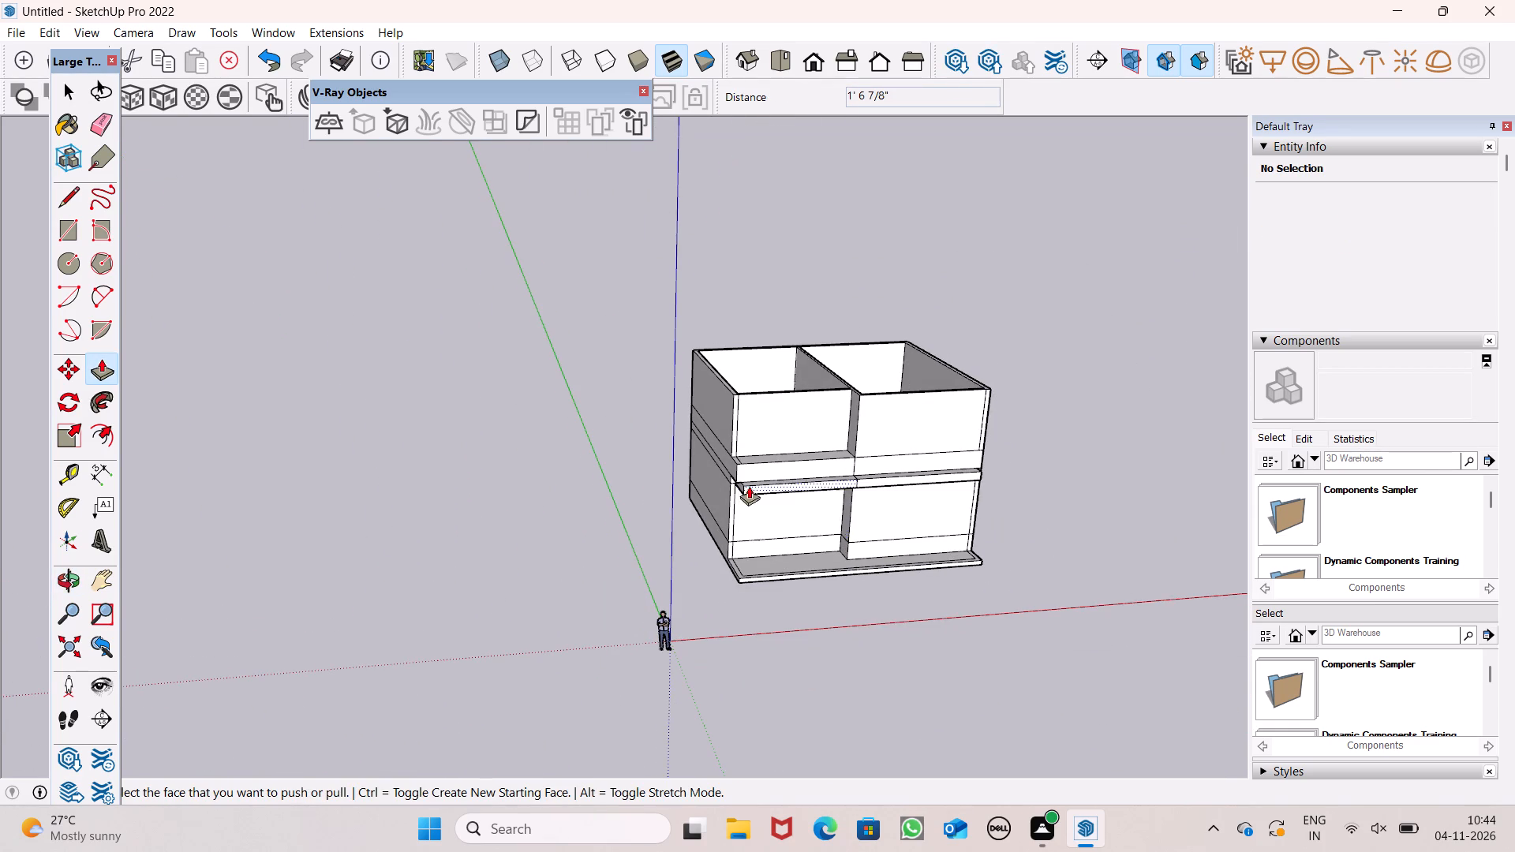
scroll(749, 479, "up", 5)
middle_click_drag(734, 540, 807, 458)
scroll(779, 482, "up", 2)
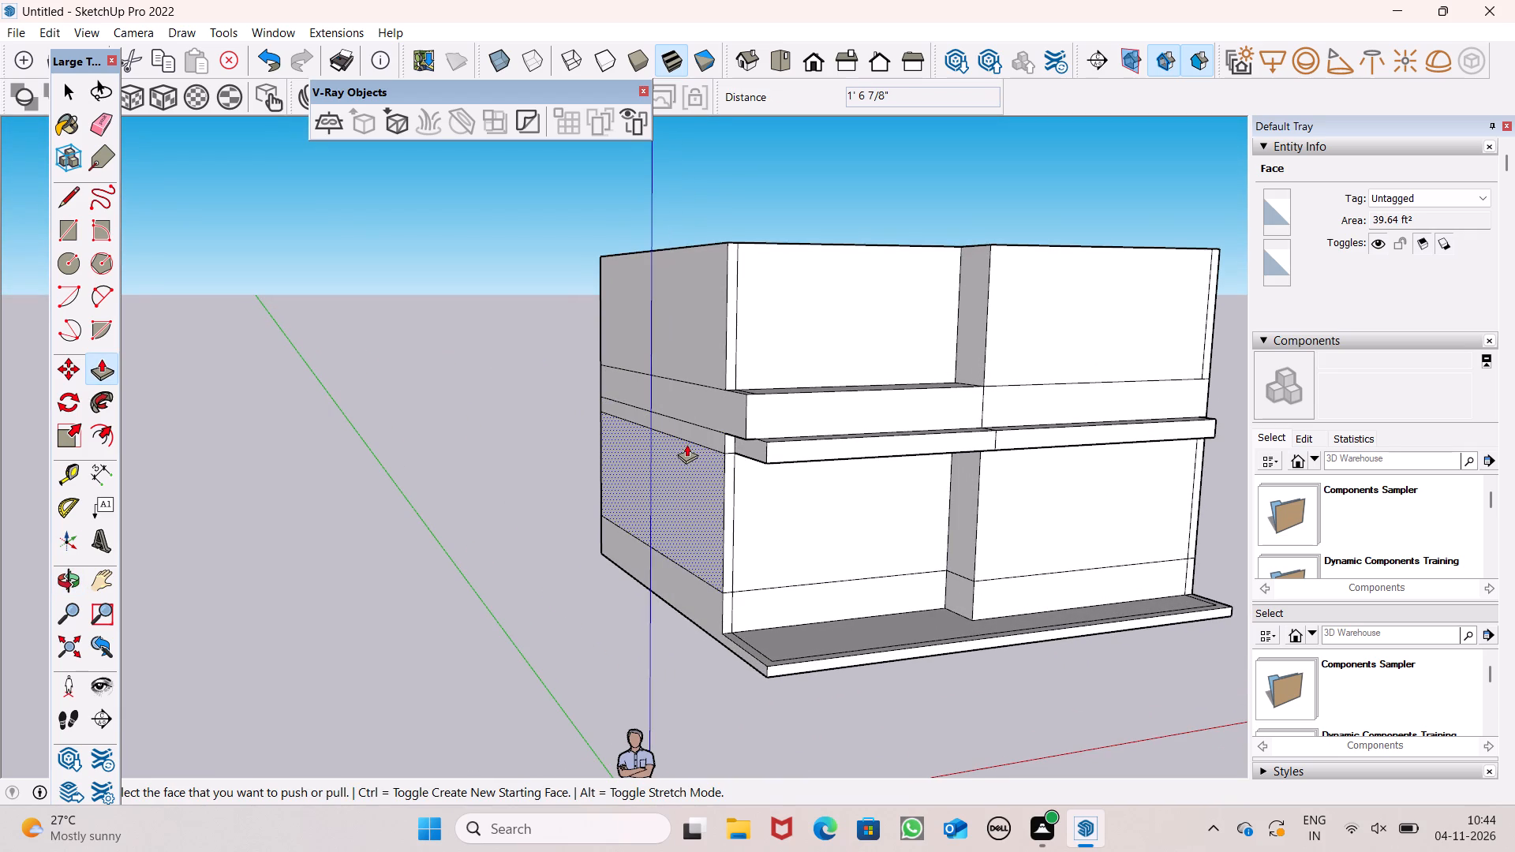
middle_click_drag(759, 428, 781, 439)
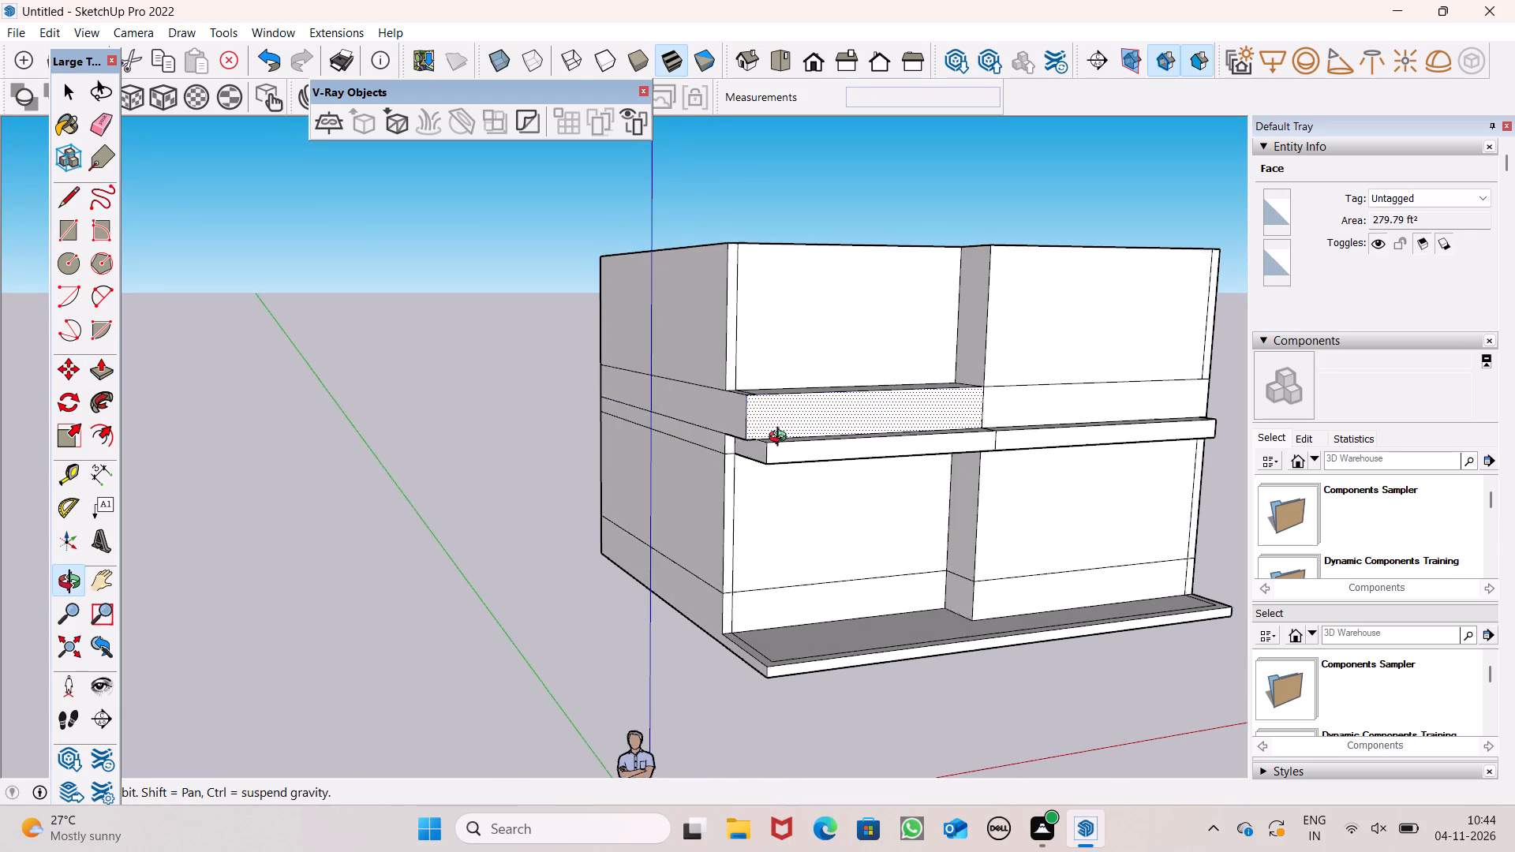
middle_click_drag(781, 439, 875, 448)
Push/Pull the end face of the 1'5" ledge by 9", flush with the outer side wall.
scroll(875, 448, "up", 1)
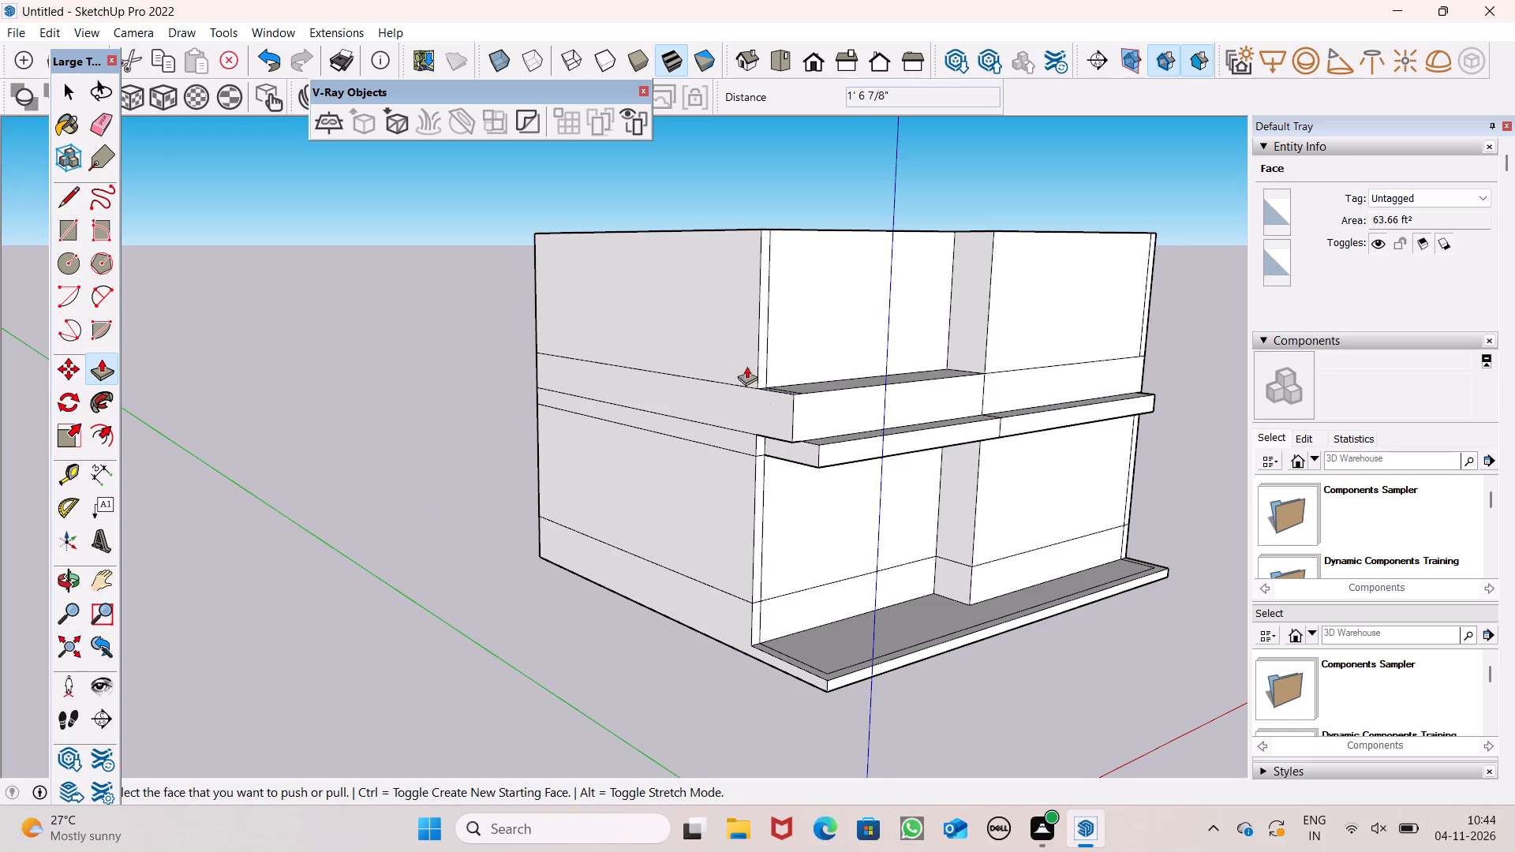
scroll(728, 432, "up", 8)
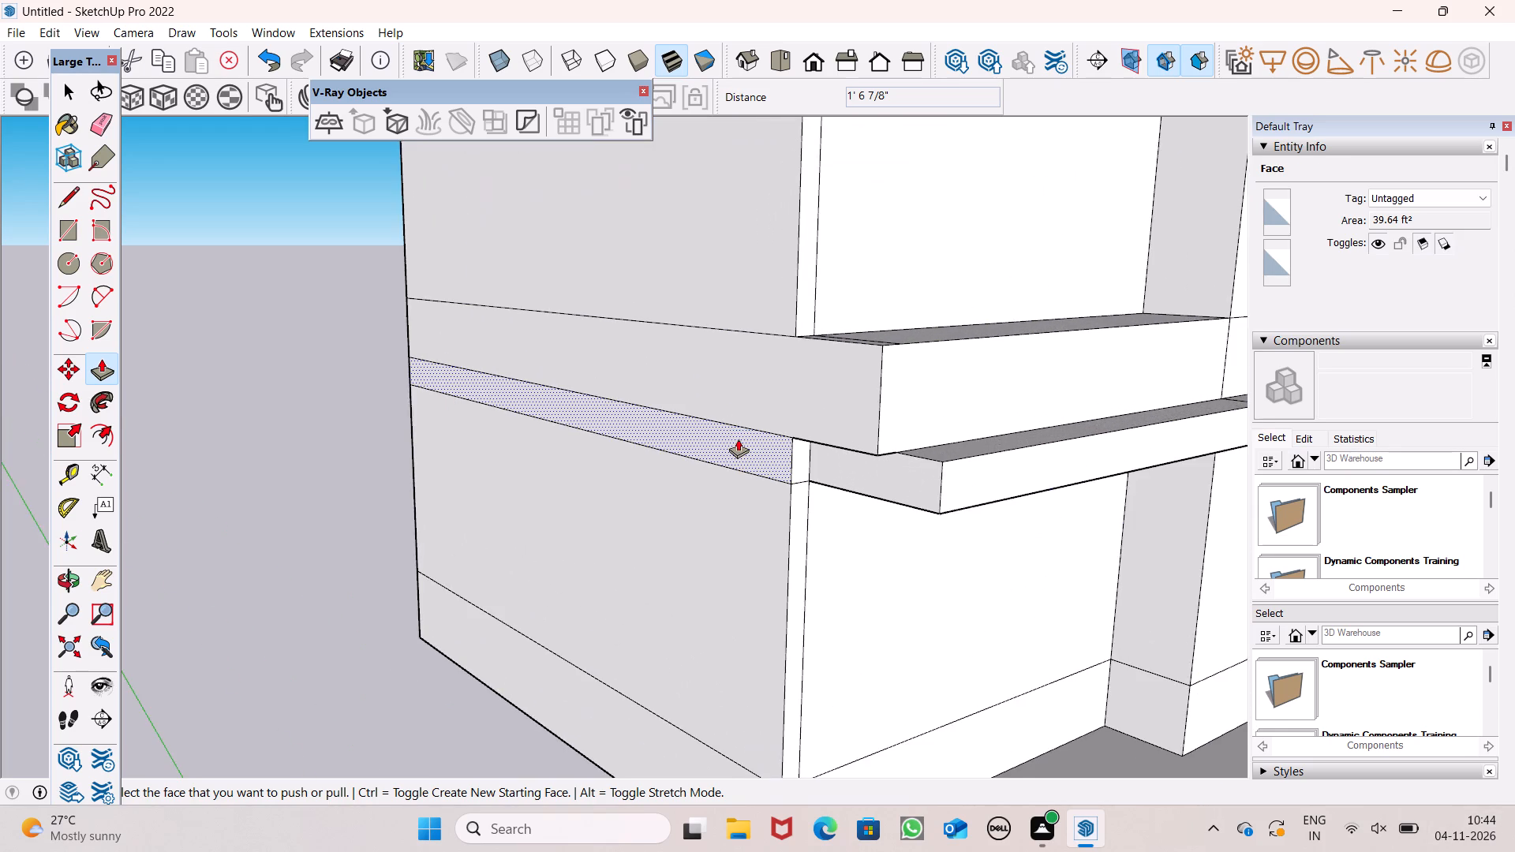
scroll(742, 445, "down", 3)
middle_click_drag(900, 505, 883, 468)
scroll(801, 524, "up", 1)
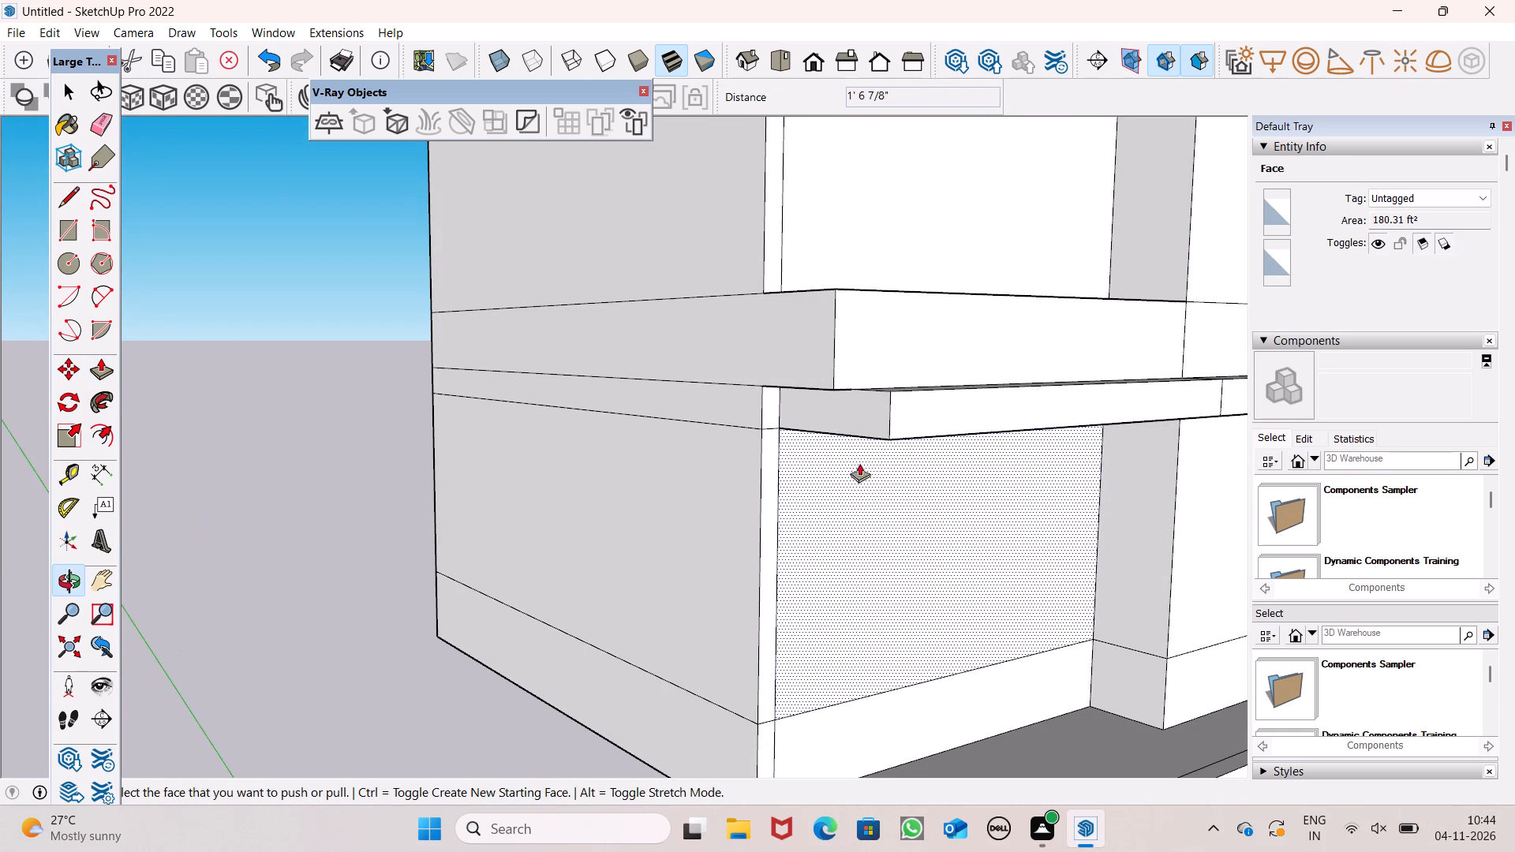
scroll(800, 404, "up", 4)
left_click_drag(814, 413, 758, 425)
scroll(748, 422, "down", 3)
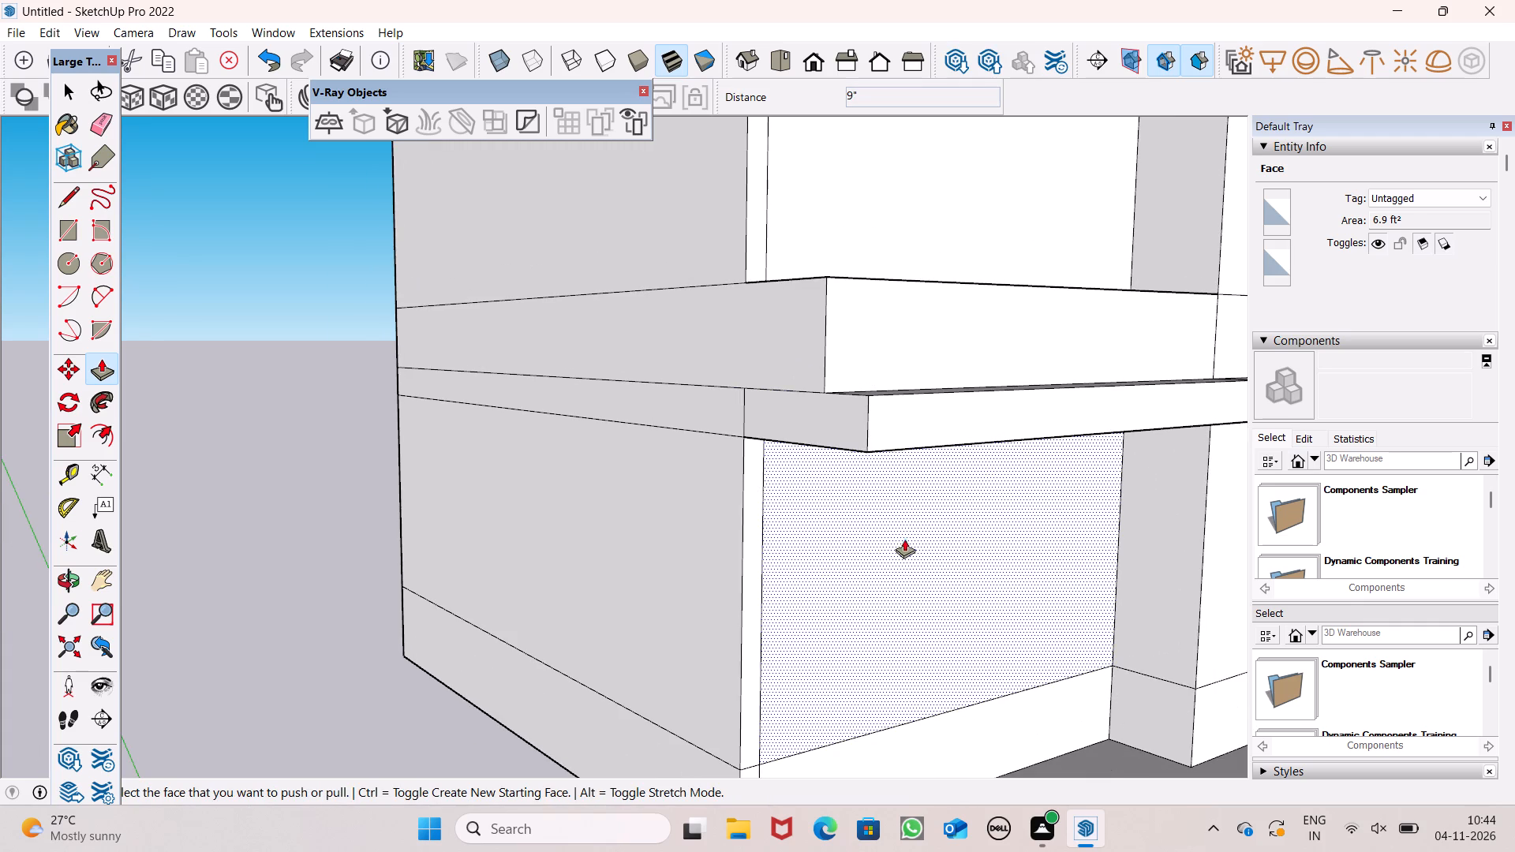
Erase the vertical seam edges dividing the front faces of the projecting 1'5" ledge and 3' band.
middle_click_drag(875, 523, 799, 493)
scroll(780, 308, "down", 10)
middle_click_drag(988, 472, 983, 465)
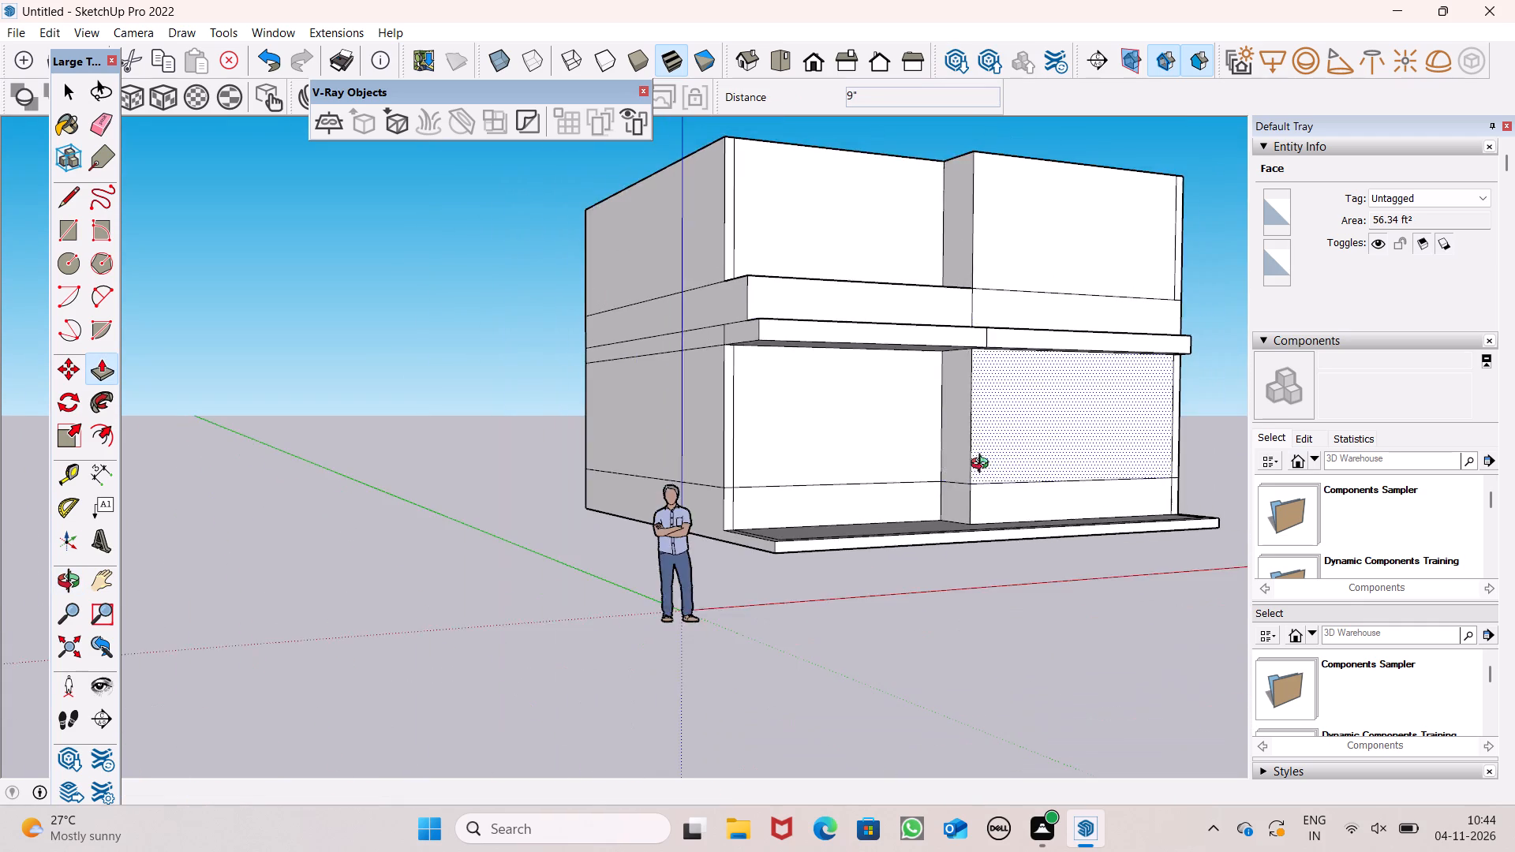
middle_click_drag(983, 465, 735, 495)
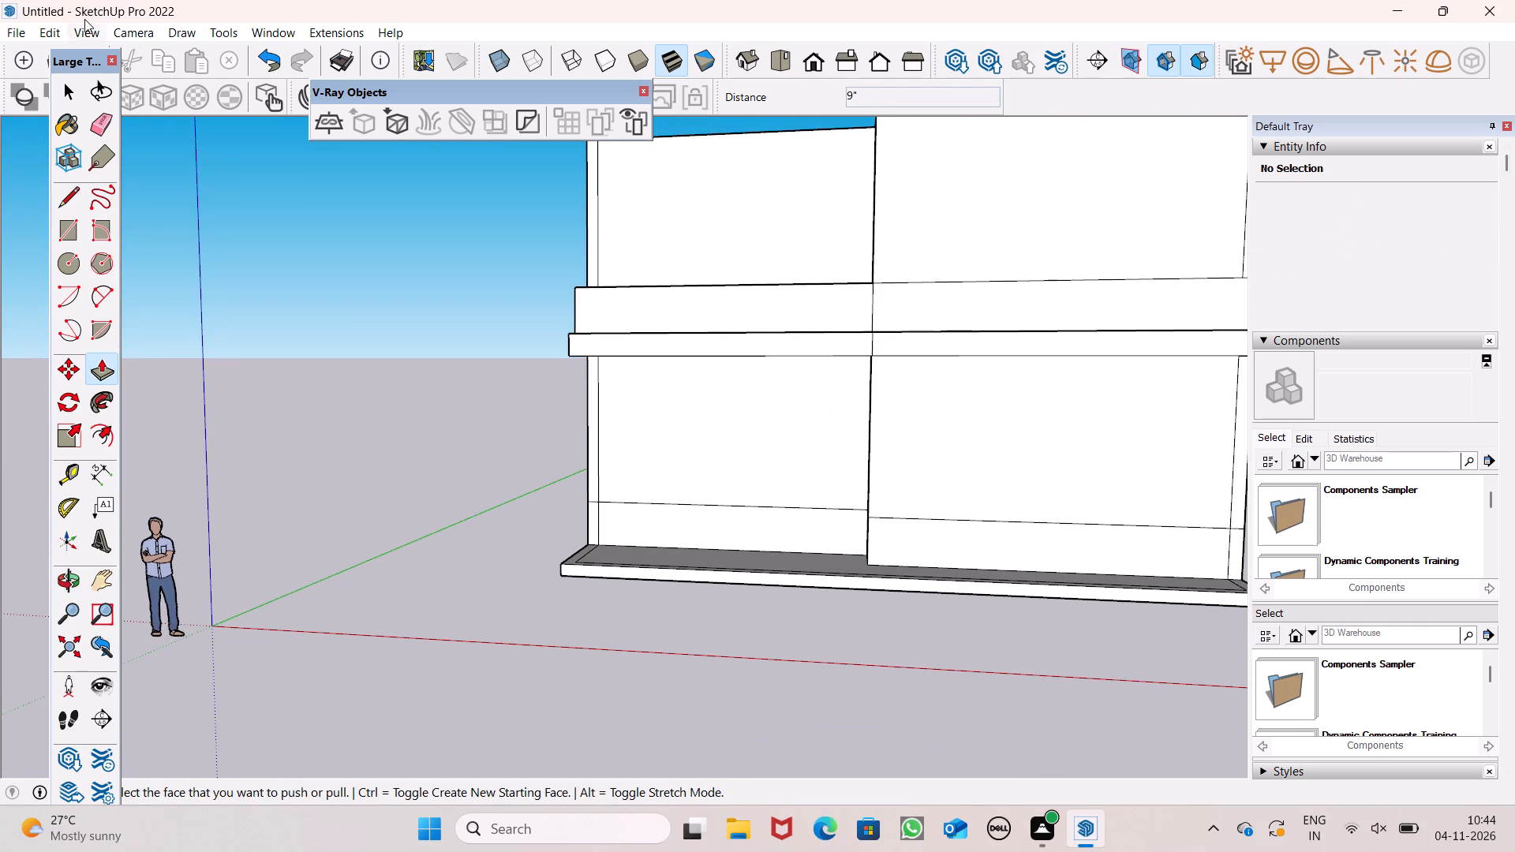
left_click(88, 124)
scroll(796, 298, "up", 3)
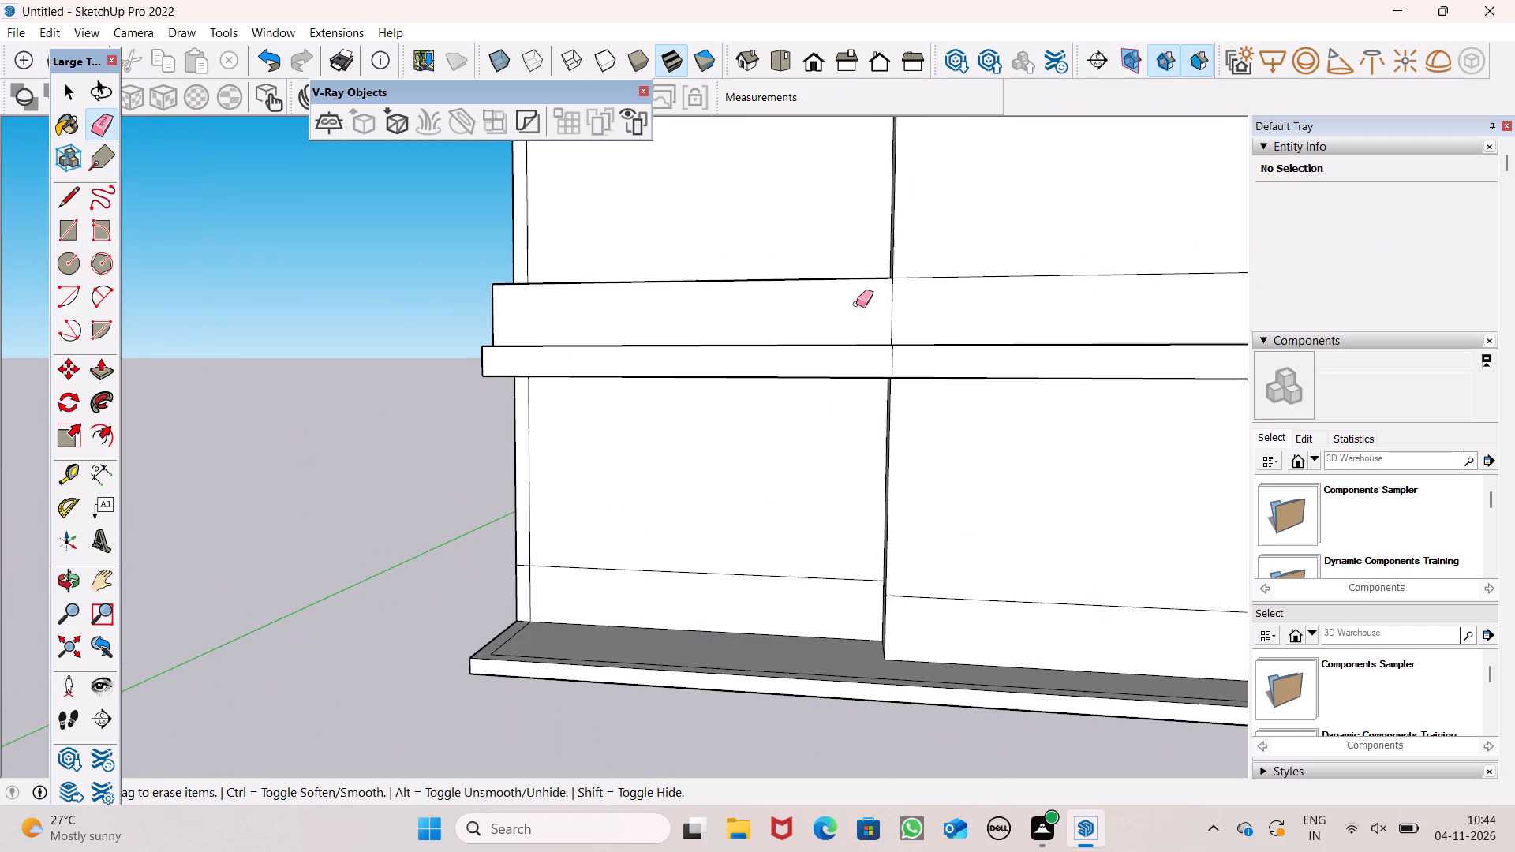
left_click(894, 352)
left_click(892, 321)
Examine the projecting front bands, the ledge top and the side wall from several angles for leftover edges.
scroll(738, 324, "down", 5)
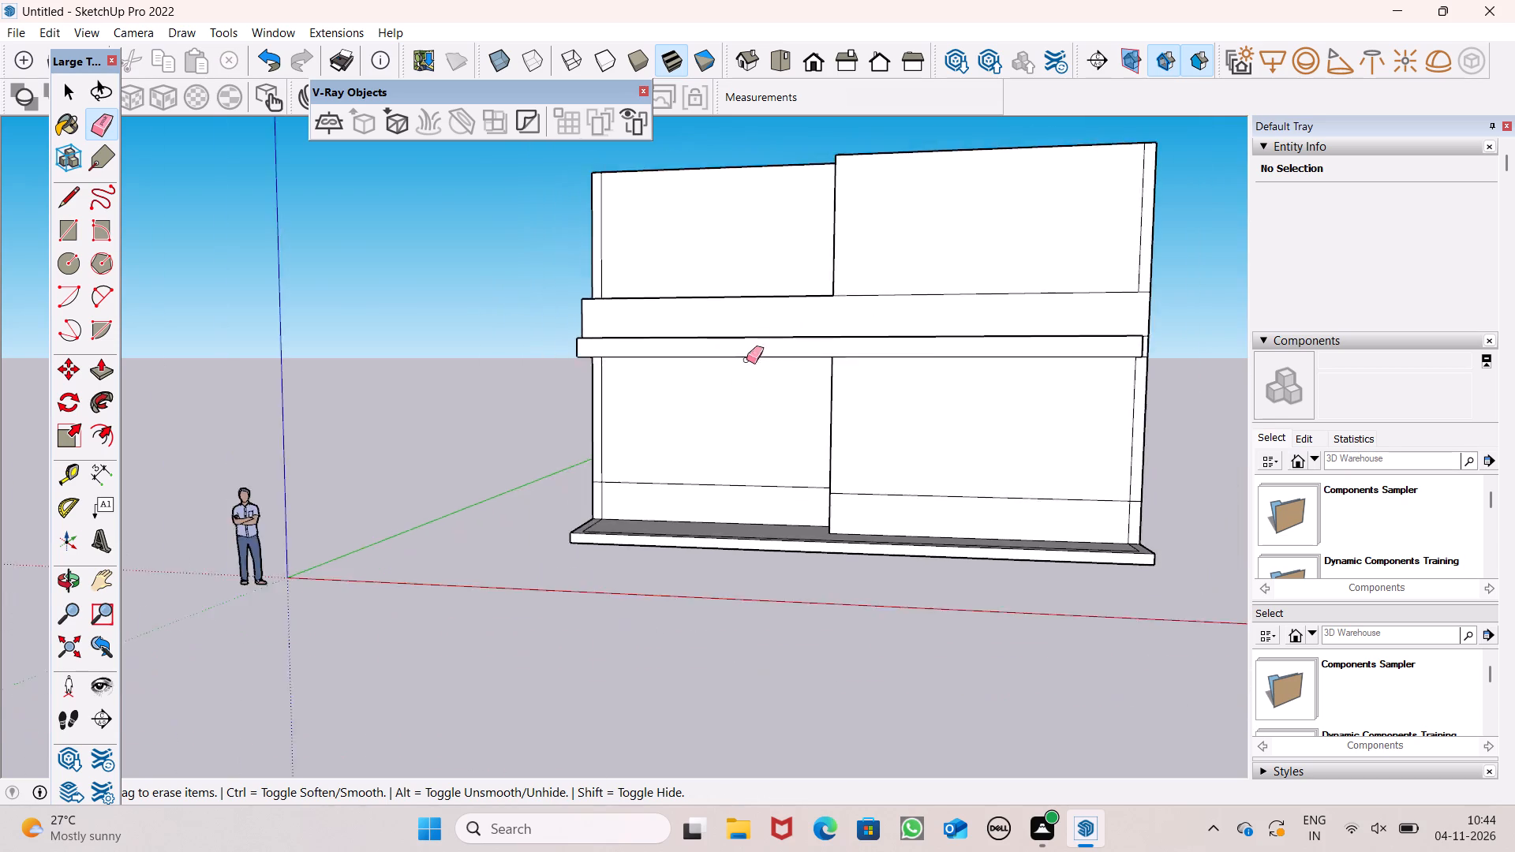
middle_click_drag(746, 371, 784, 456)
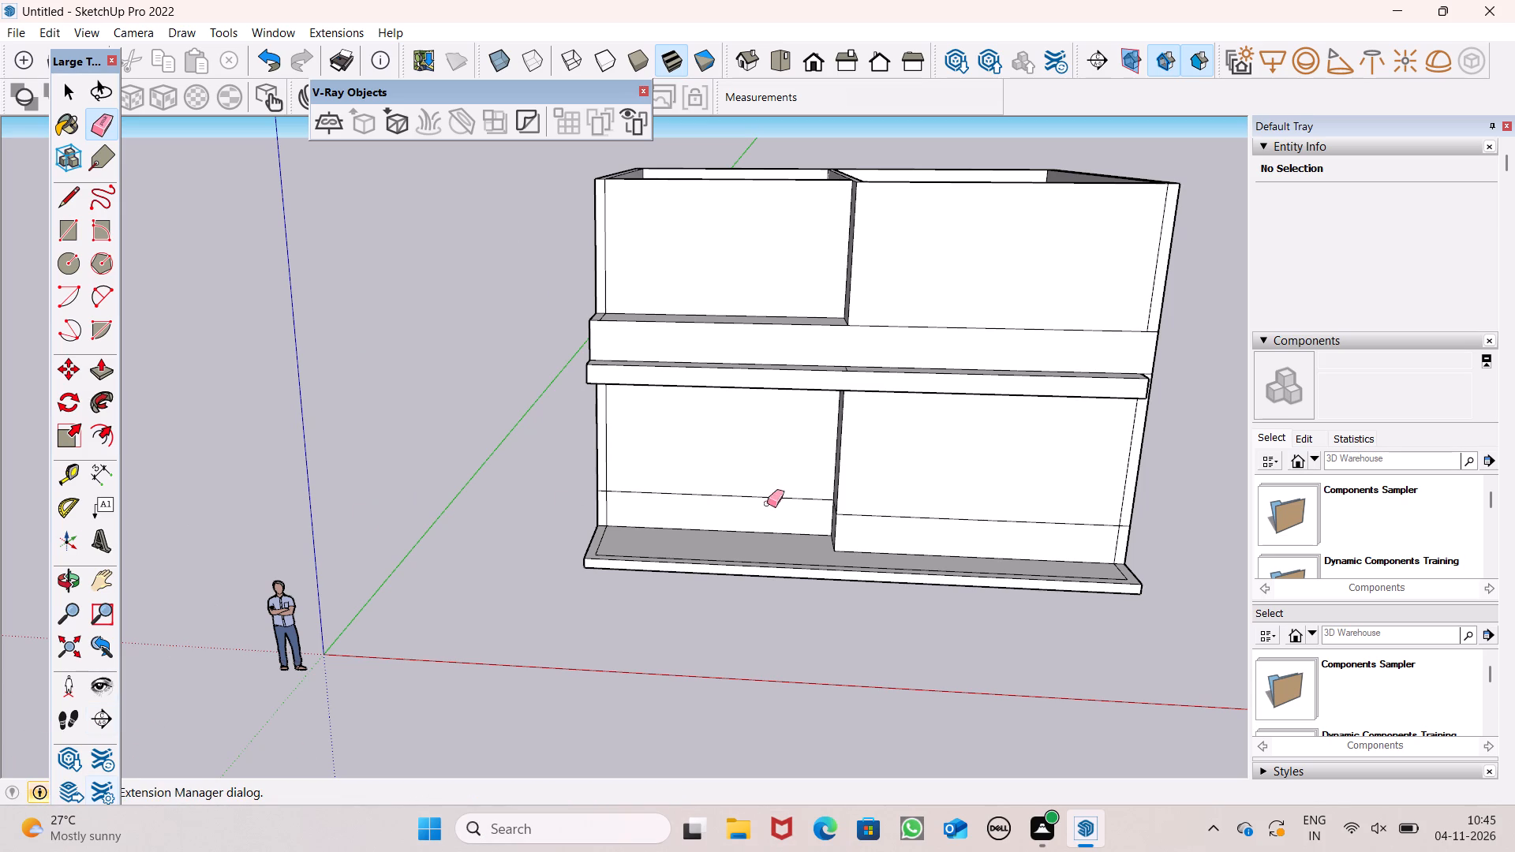
scroll(798, 462, "down", 2)
scroll(798, 462, "up", 1)
scroll(798, 462, "down", 3)
scroll(735, 654, "down", 1)
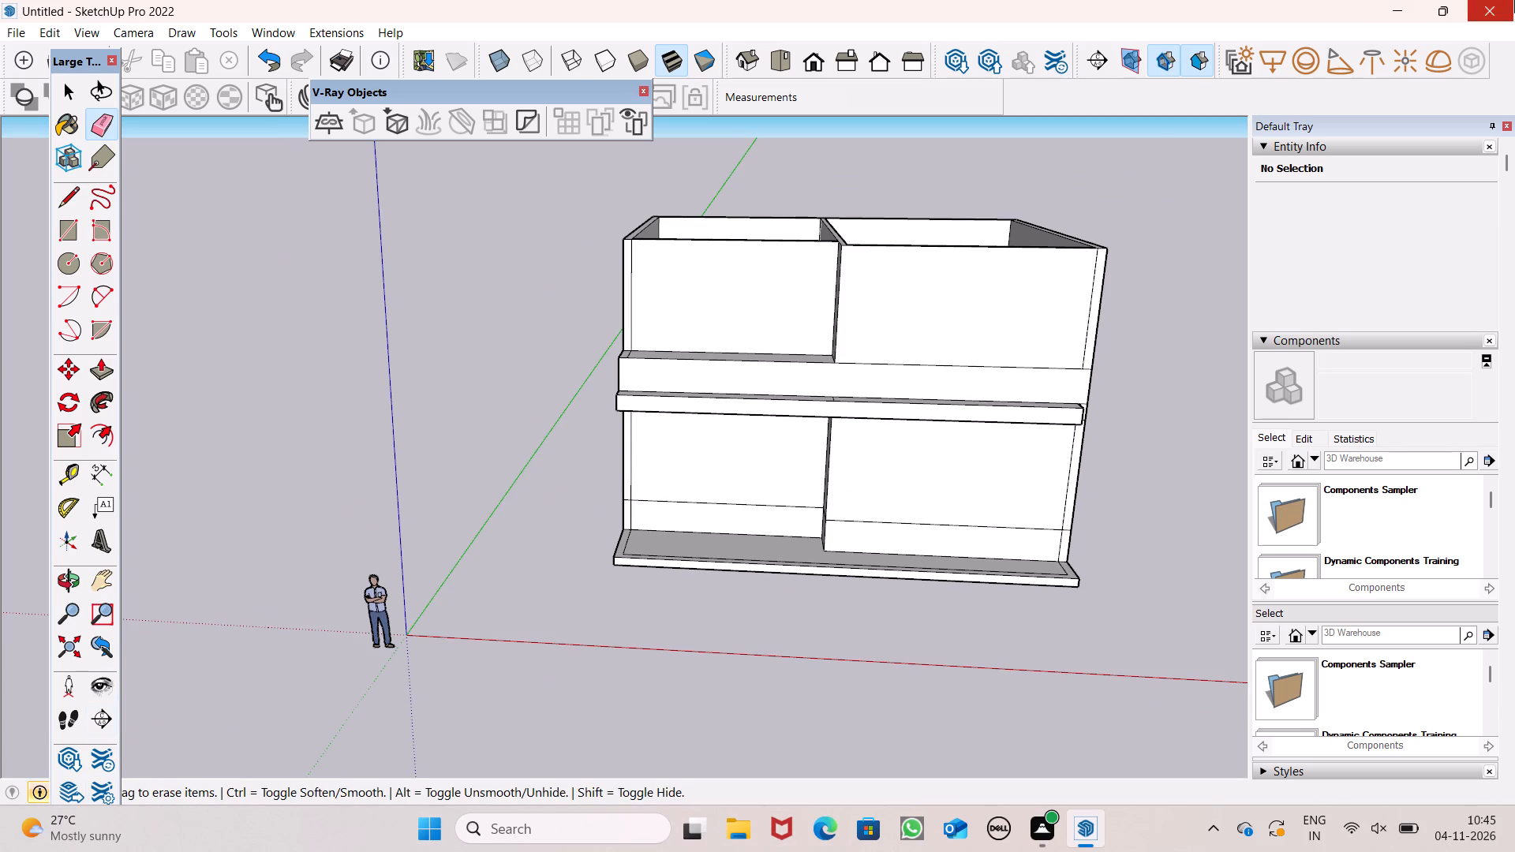
scroll(629, 234, "down", 4)
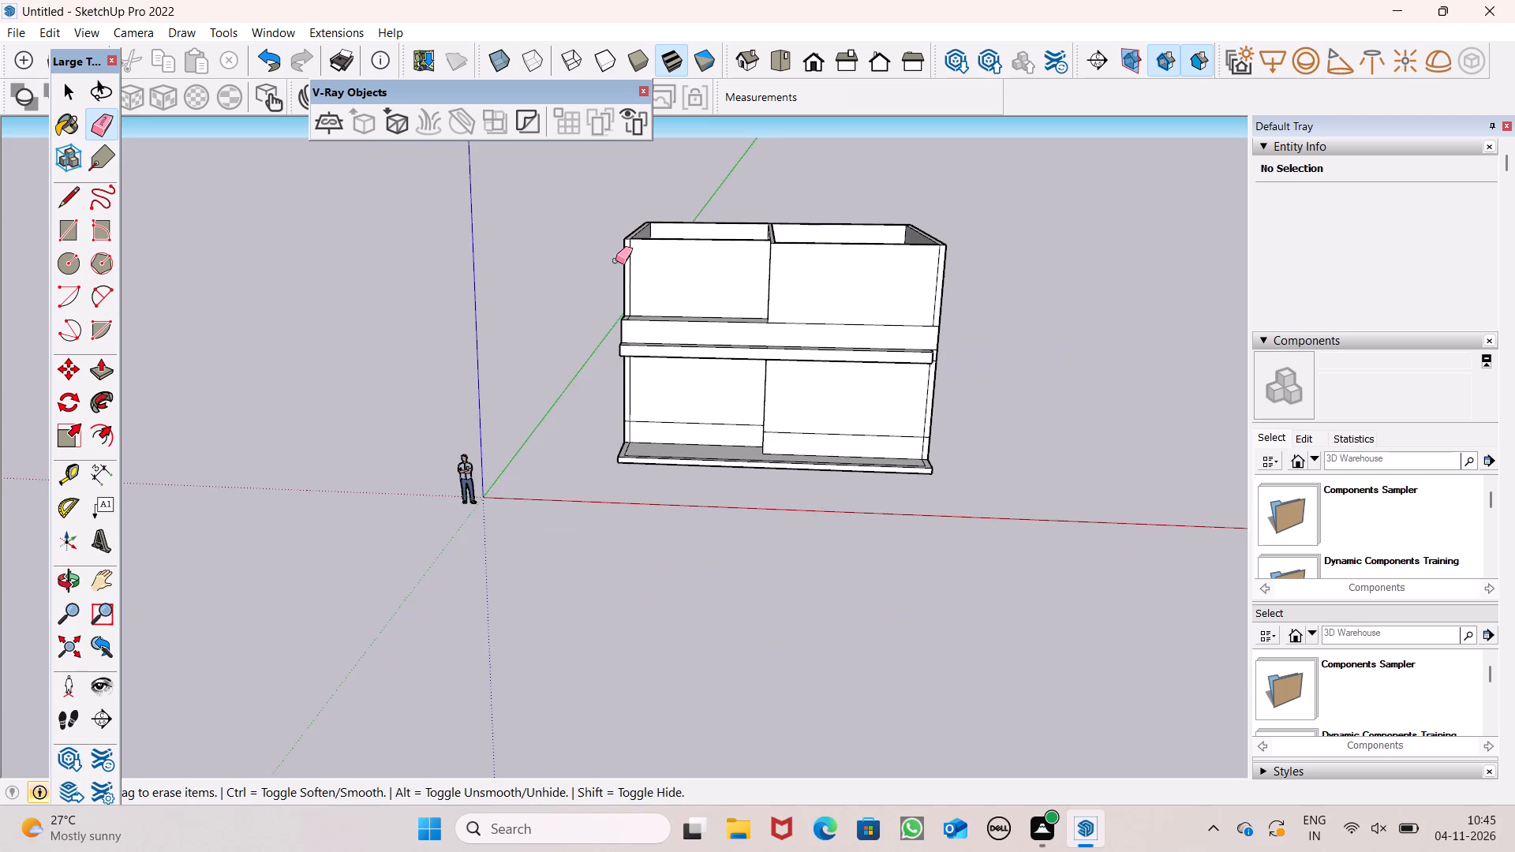
middle_click_drag(684, 340, 739, 390)
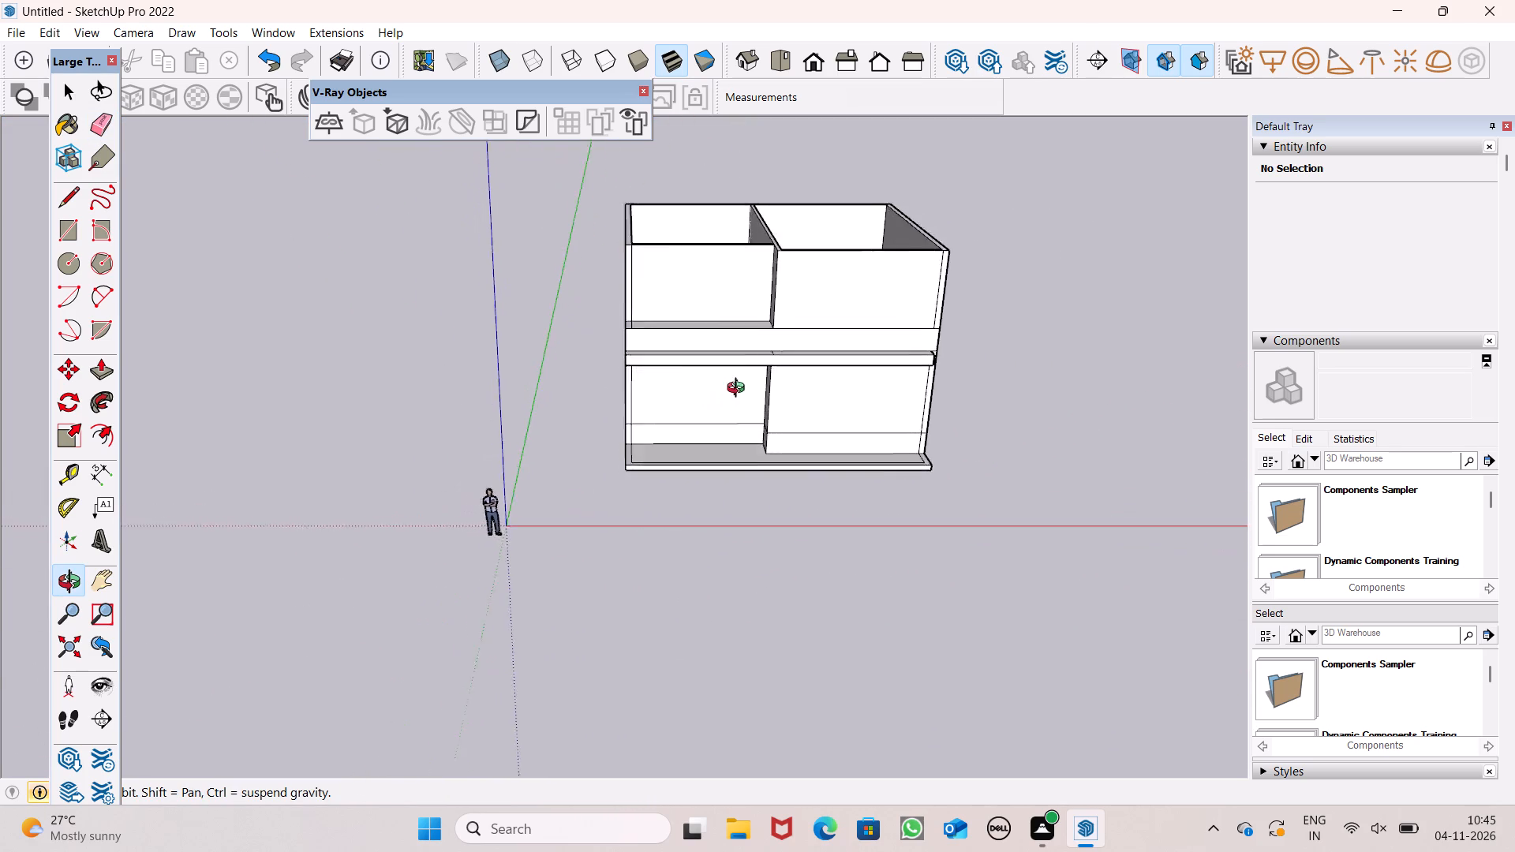
middle_click_drag(739, 390, 757, 338)
scroll(689, 252, "up", 5)
scroll(643, 271, "down", 4)
middle_click_drag(679, 381, 628, 601)
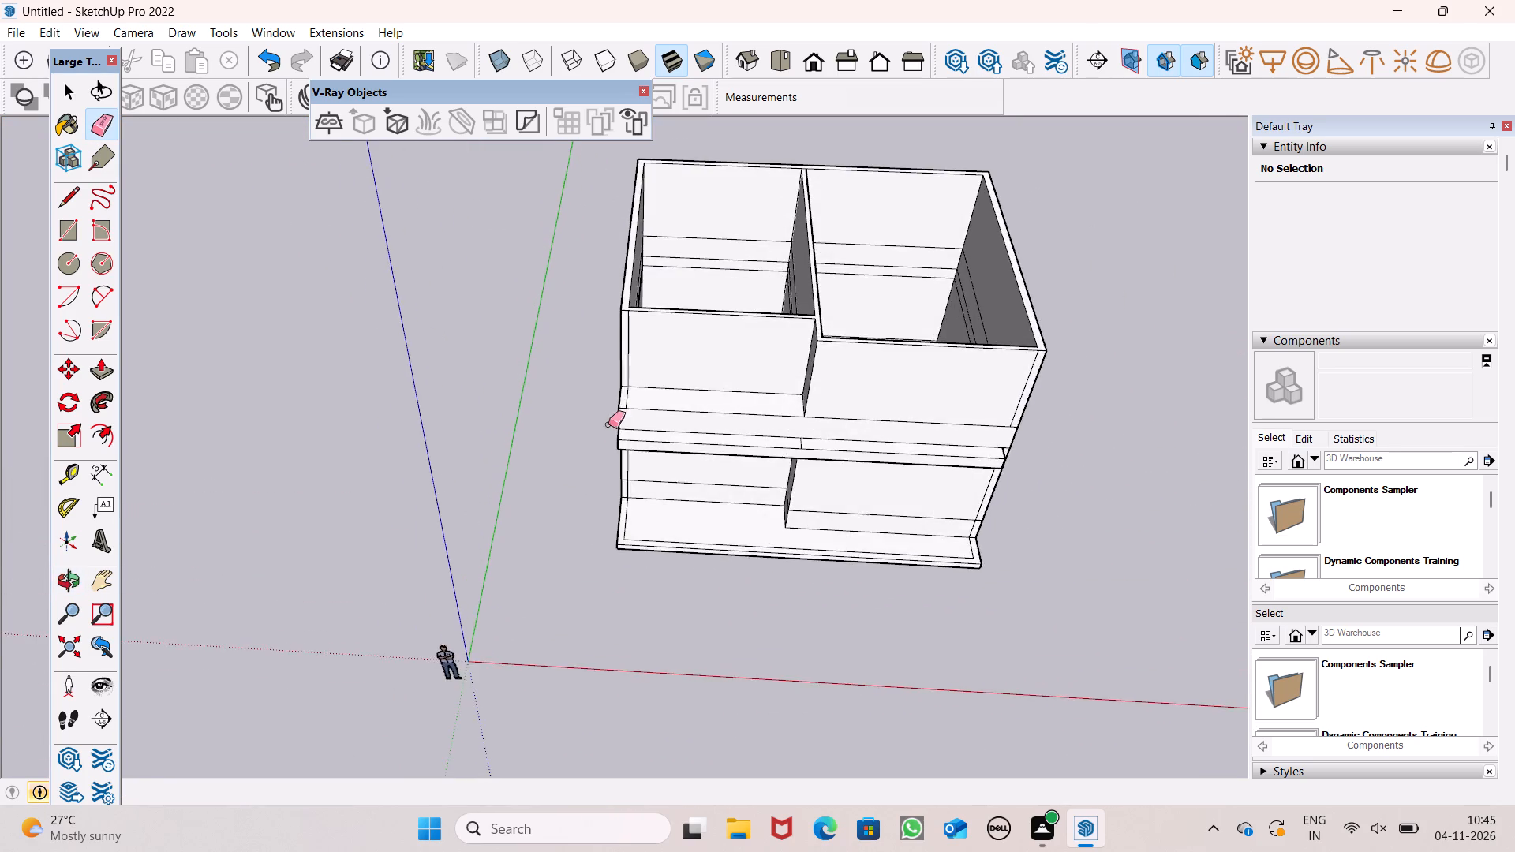
scroll(615, 406, "up", 8)
middle_click_drag(646, 420, 765, 395)
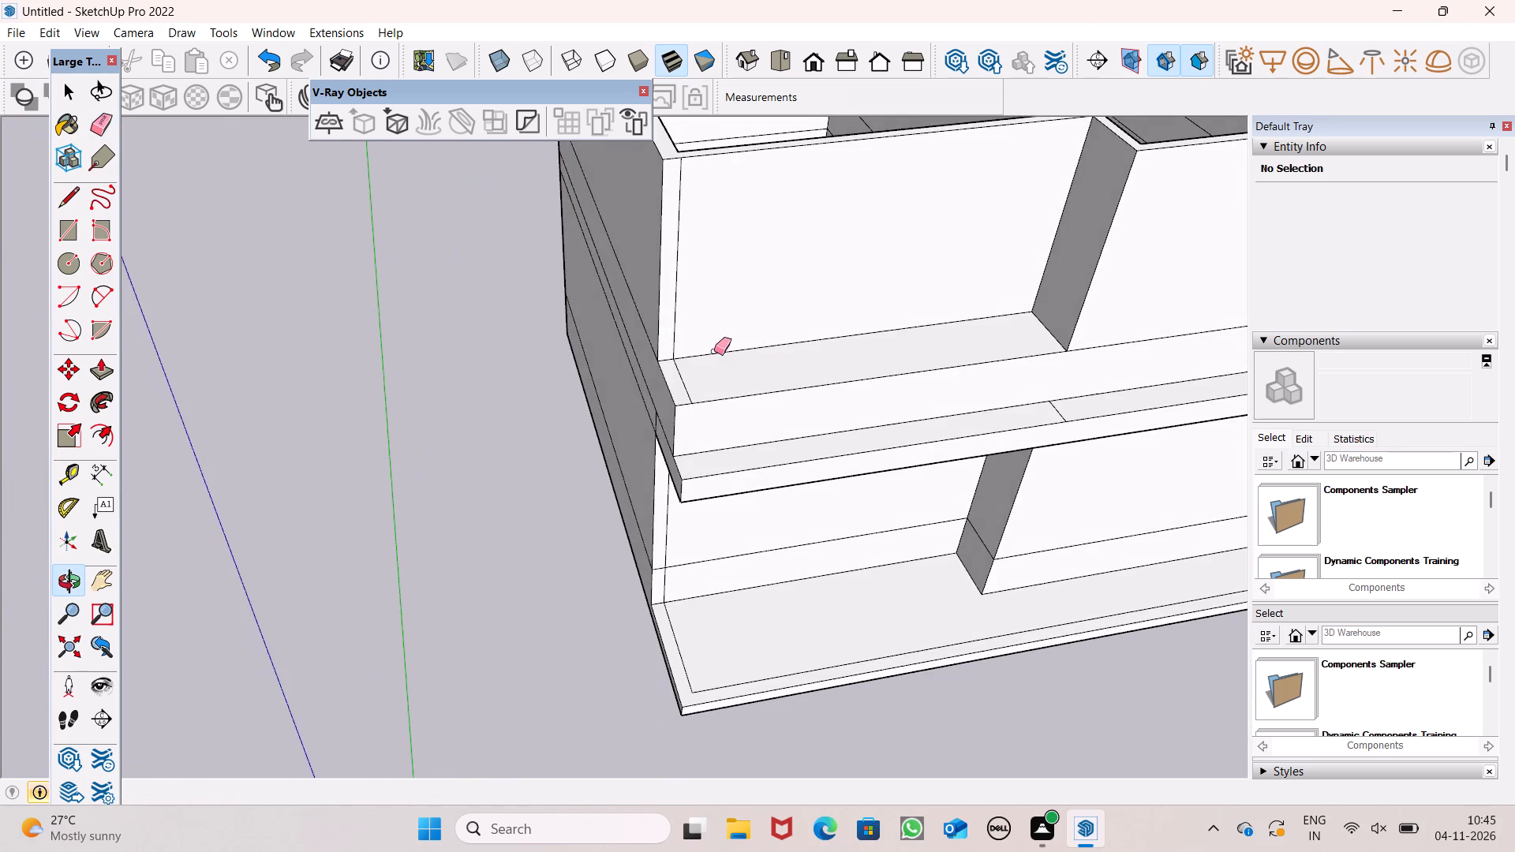
scroll(627, 352, "down", 3)
middle_click_drag(698, 422, 690, 451)
scroll(690, 451, "up", 1)
scroll(624, 432, "down", 5)
middle_click_drag(656, 432, 640, 282)
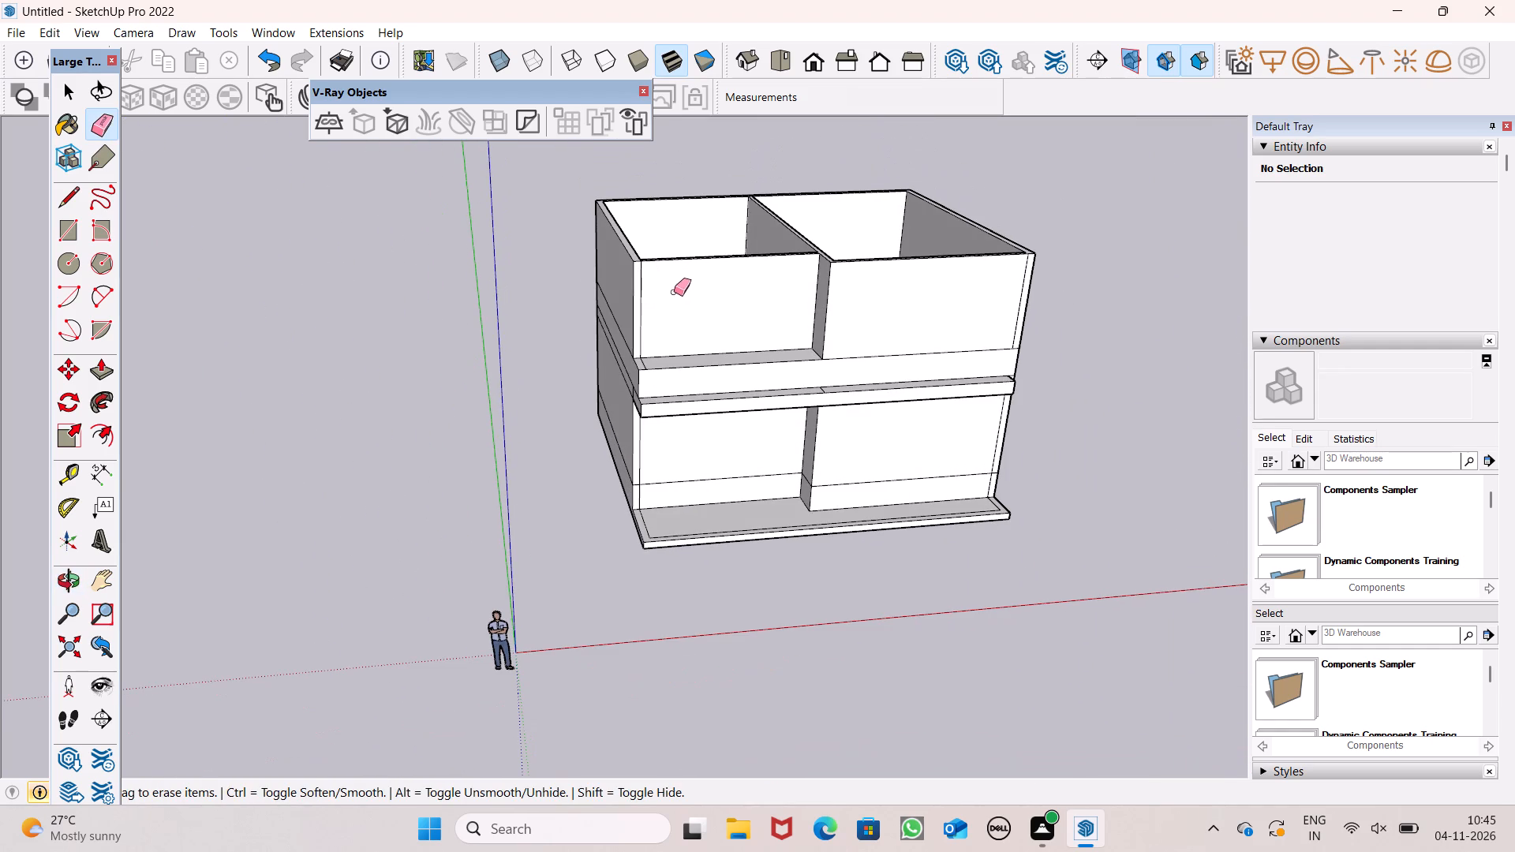
scroll(660, 262, "up", 9)
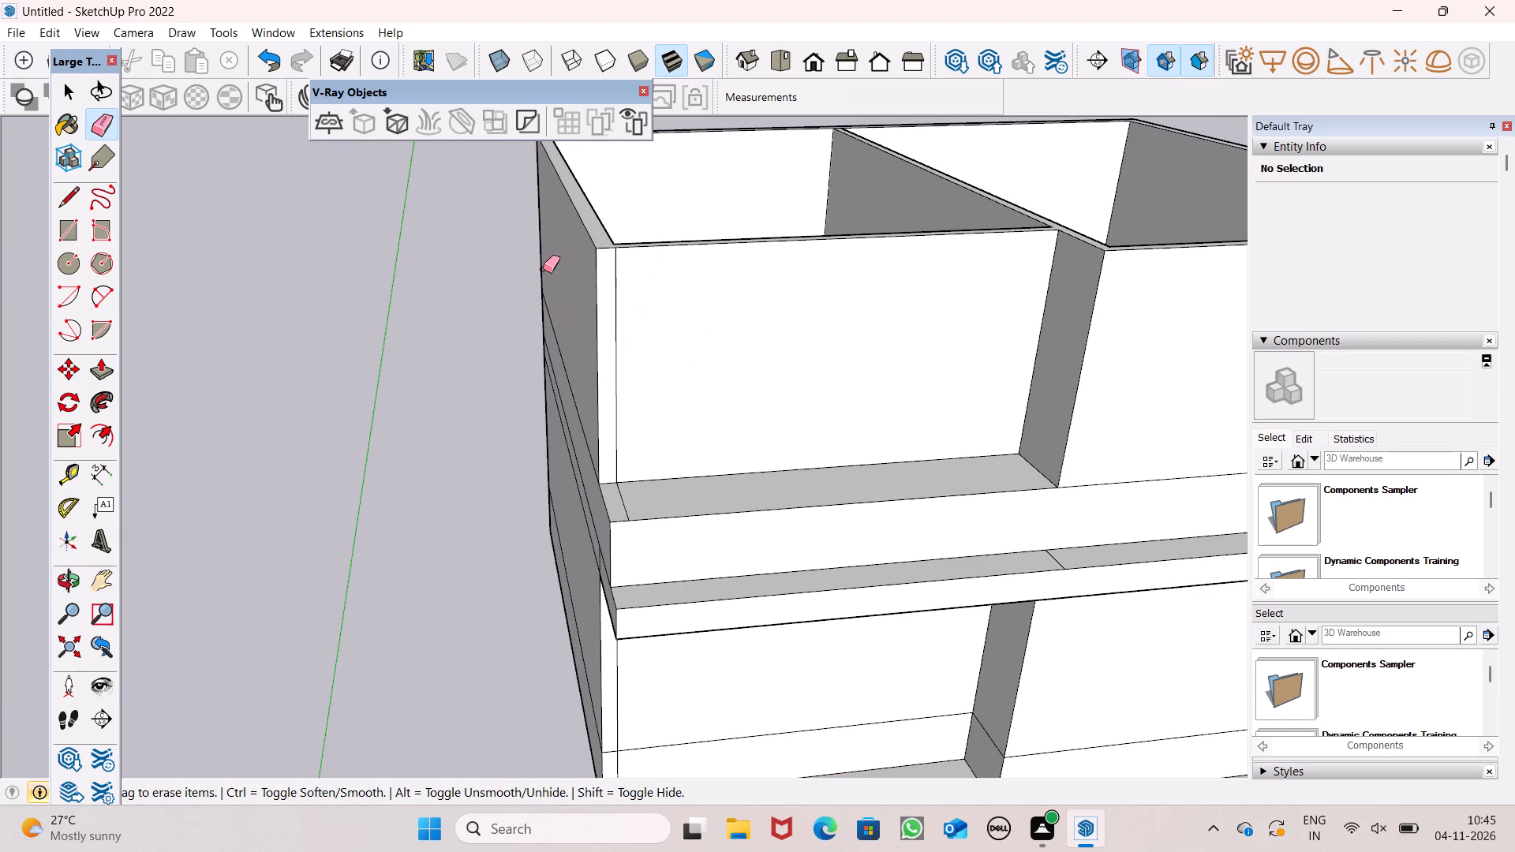
Erase the short seam edge crossing the top face of the 1'5" front ledge.
scroll(543, 269, "down", 5)
middle_click_drag(622, 321, 564, 442)
scroll(561, 449, "up", 6)
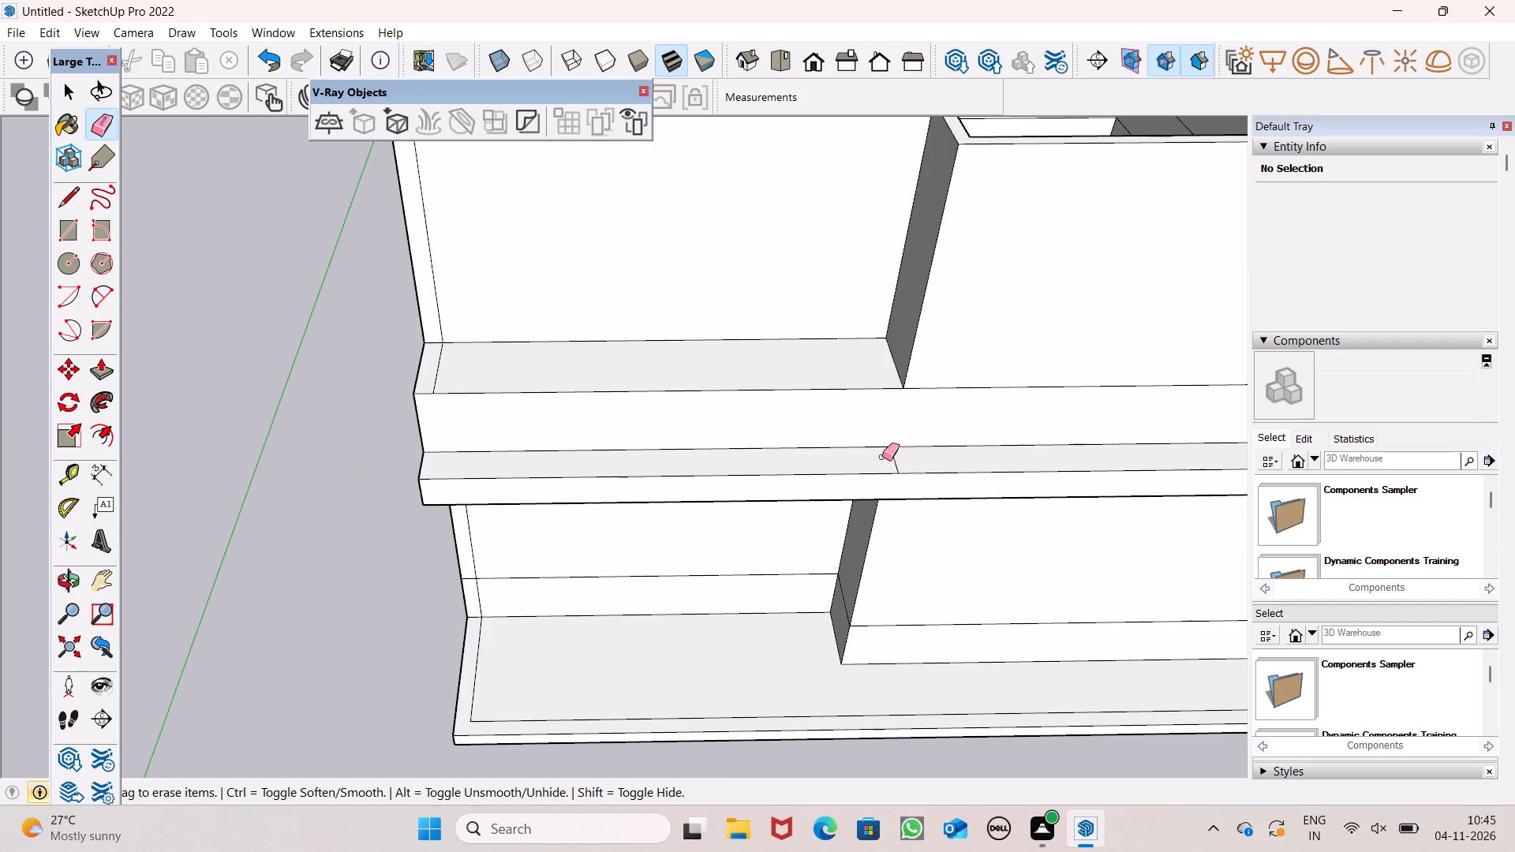
left_click_drag(885, 460, 895, 457)
Push/Pull the opposite end face of the 1'5" ledge by 9", flush with the outer side wall.
scroll(686, 374, "down", 4)
scroll(1209, 343, "up", 2)
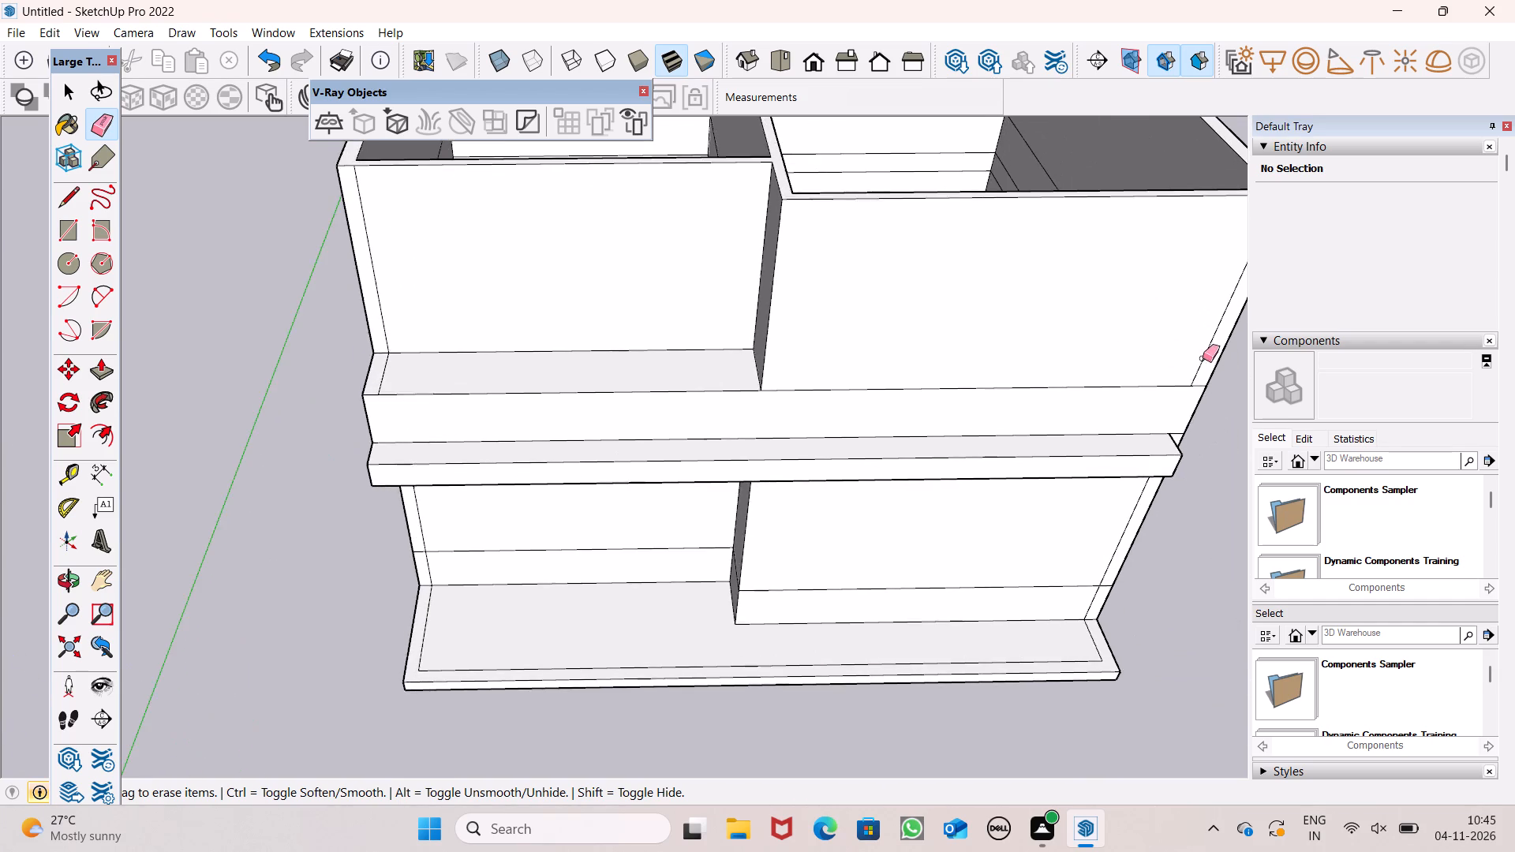
scroll(1041, 328, "down", 5)
middle_click_drag(299, 506, 40, 338)
scroll(46, 338, "up", 1)
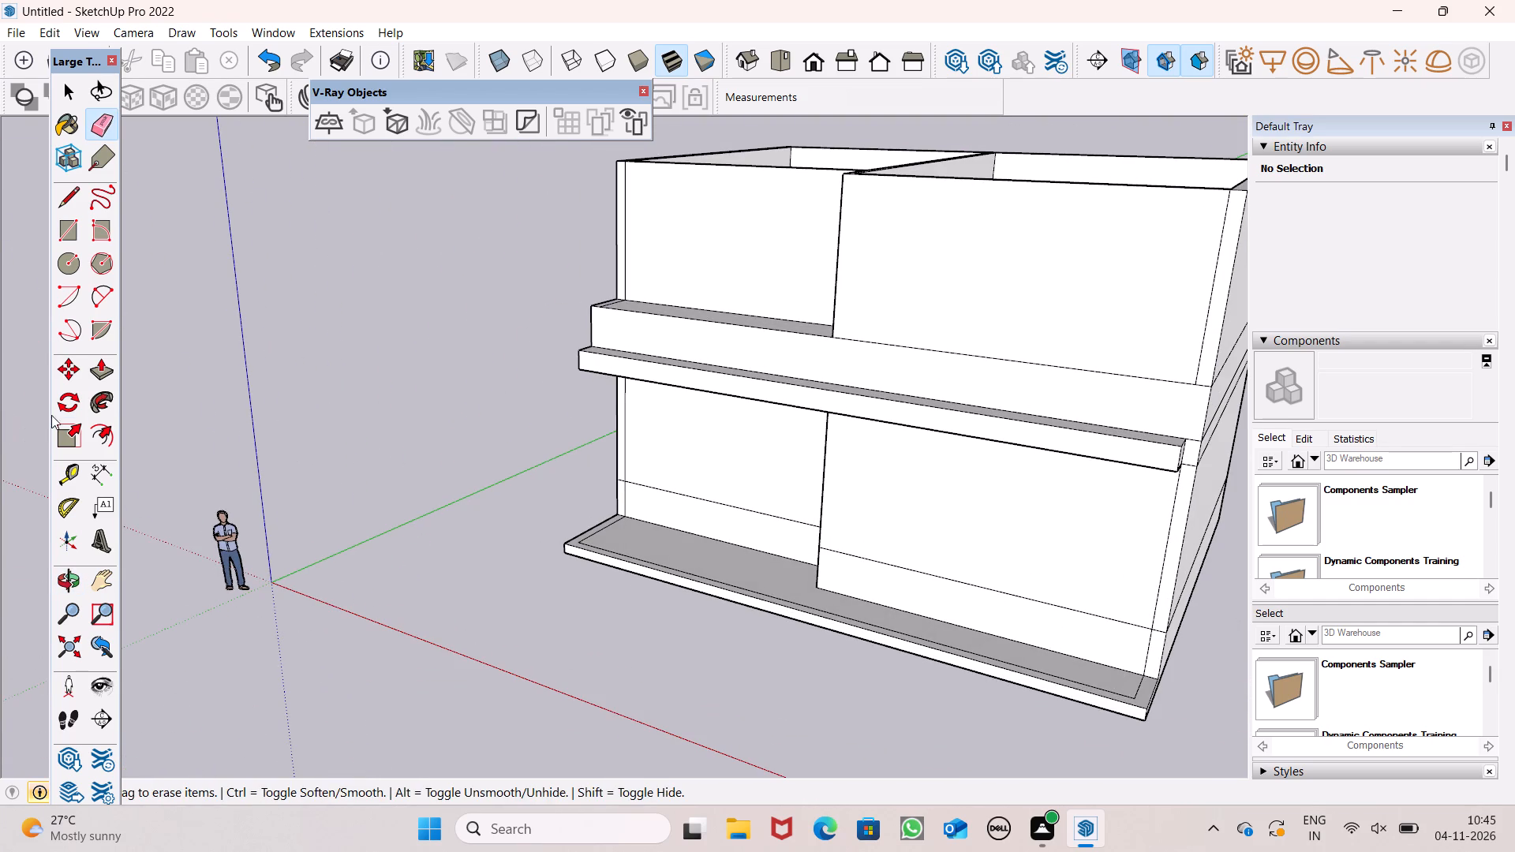
left_click(104, 373)
scroll(482, 336, "down", 3)
middle_click_drag(889, 483, 678, 437)
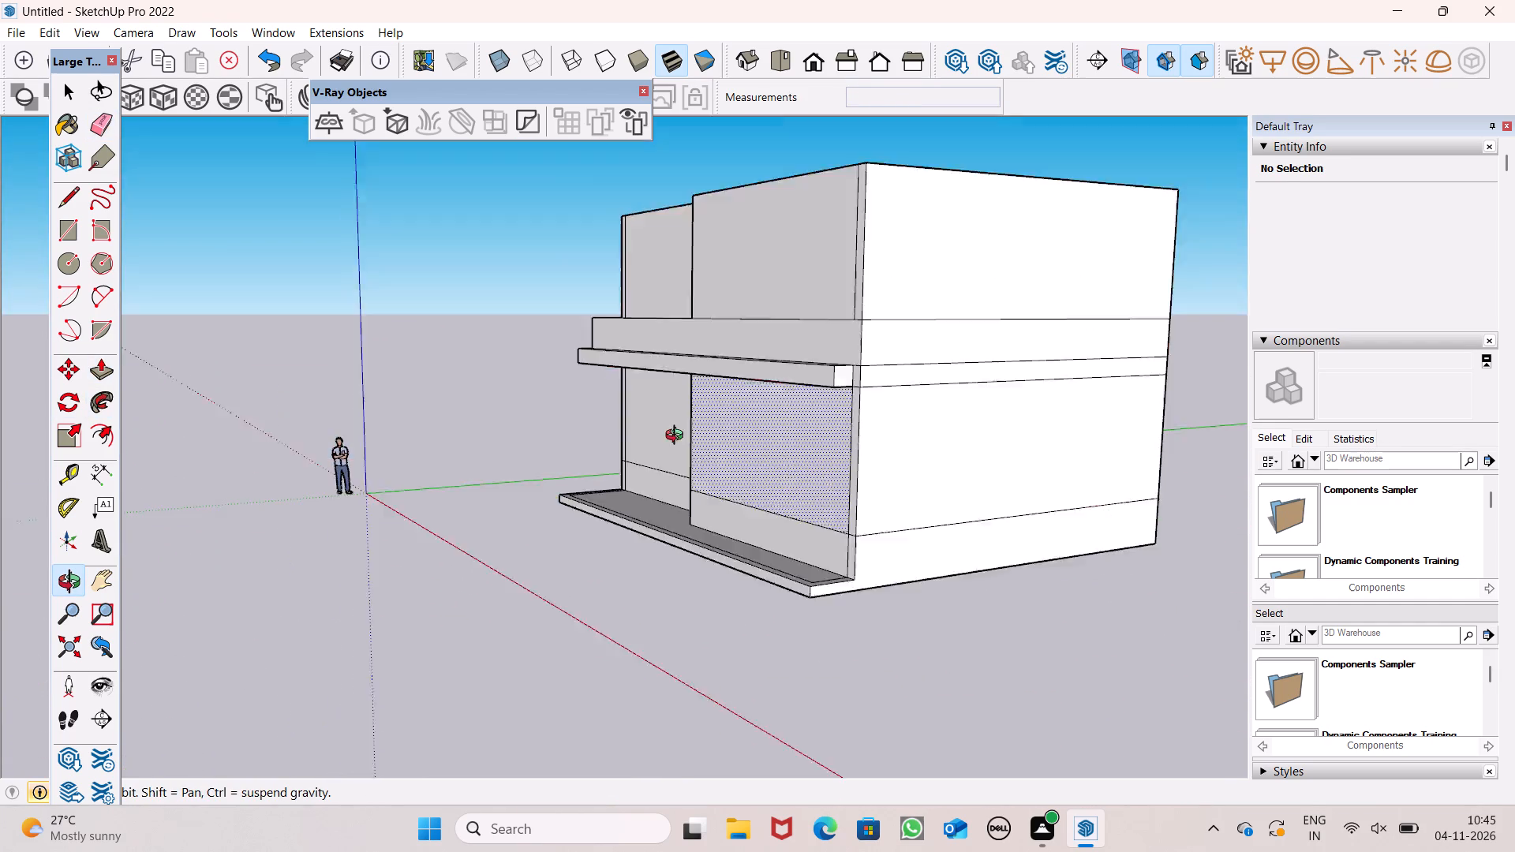
middle_click_drag(678, 437, 678, 445)
scroll(1026, 432, "up", 5)
scroll(683, 435, "up", 6)
left_click_drag(715, 418, 755, 424)
Examine both ends of the front ledge and the band above it from several angles.
scroll(978, 323, "down", 7)
middle_click_drag(612, 421, 930, 473)
scroll(930, 467, "up", 1)
scroll(902, 425, "down", 5)
scroll(824, 433, "down", 6)
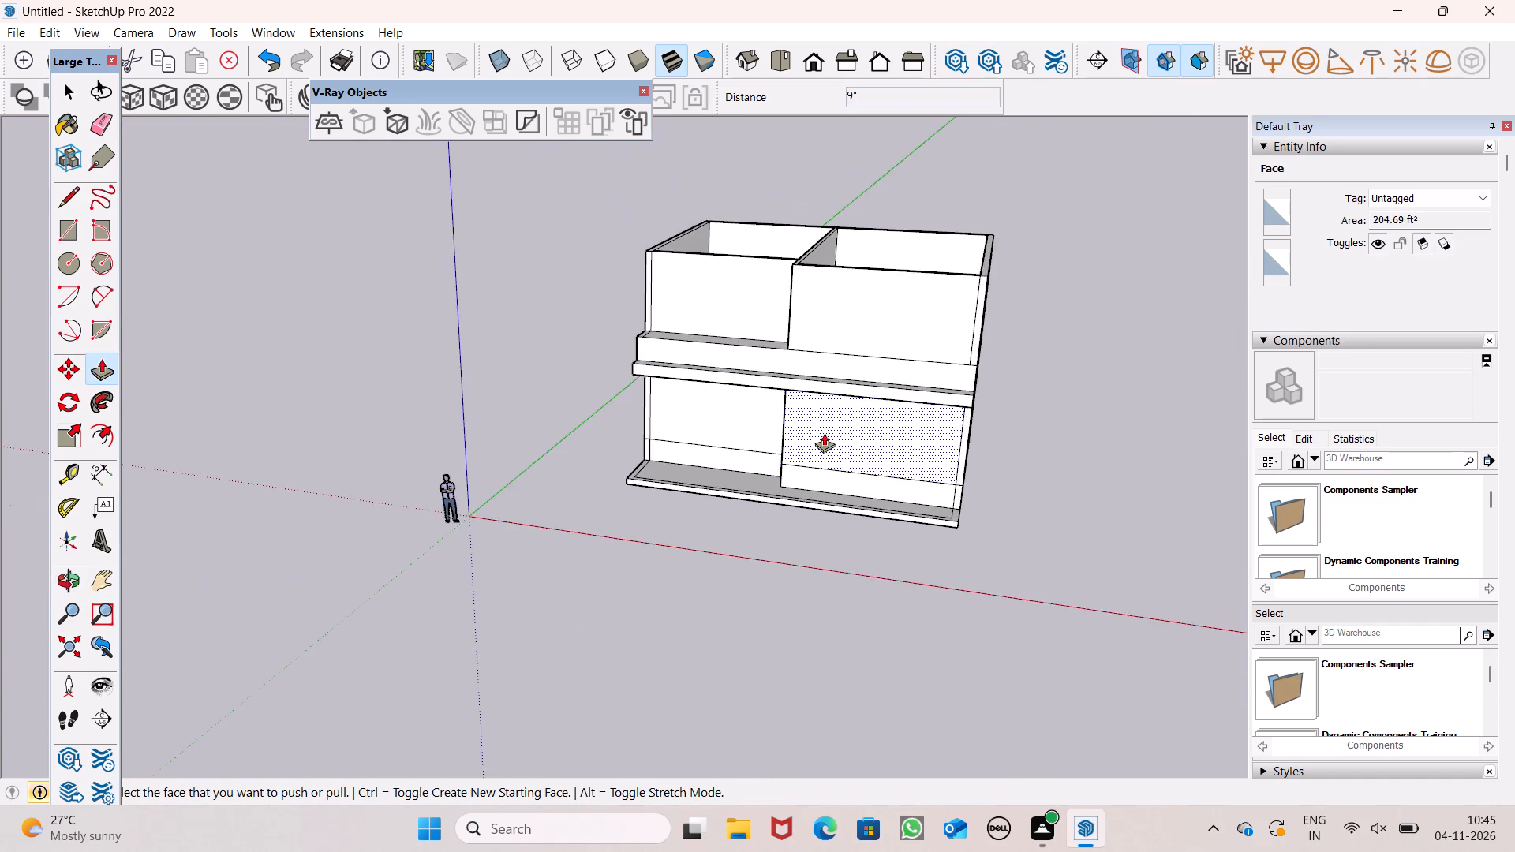
middle_click_drag(814, 439, 1188, 457)
scroll(974, 409, "down", 2)
middle_click_drag(810, 485, 754, 579)
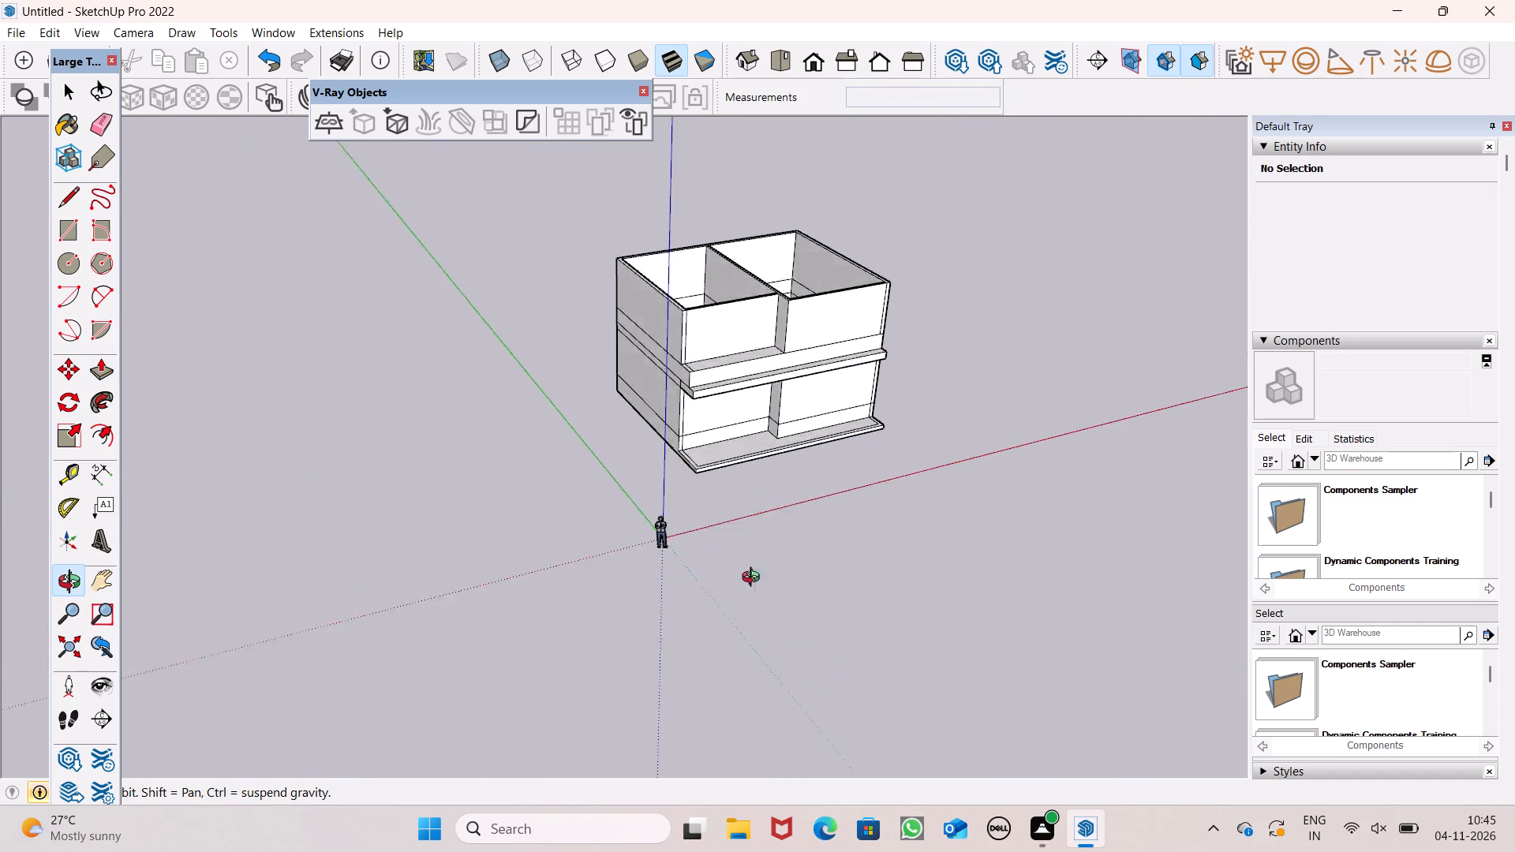
middle_click_drag(754, 579, 816, 674)
scroll(684, 373, "up", 7)
scroll(730, 475, "up", 2)
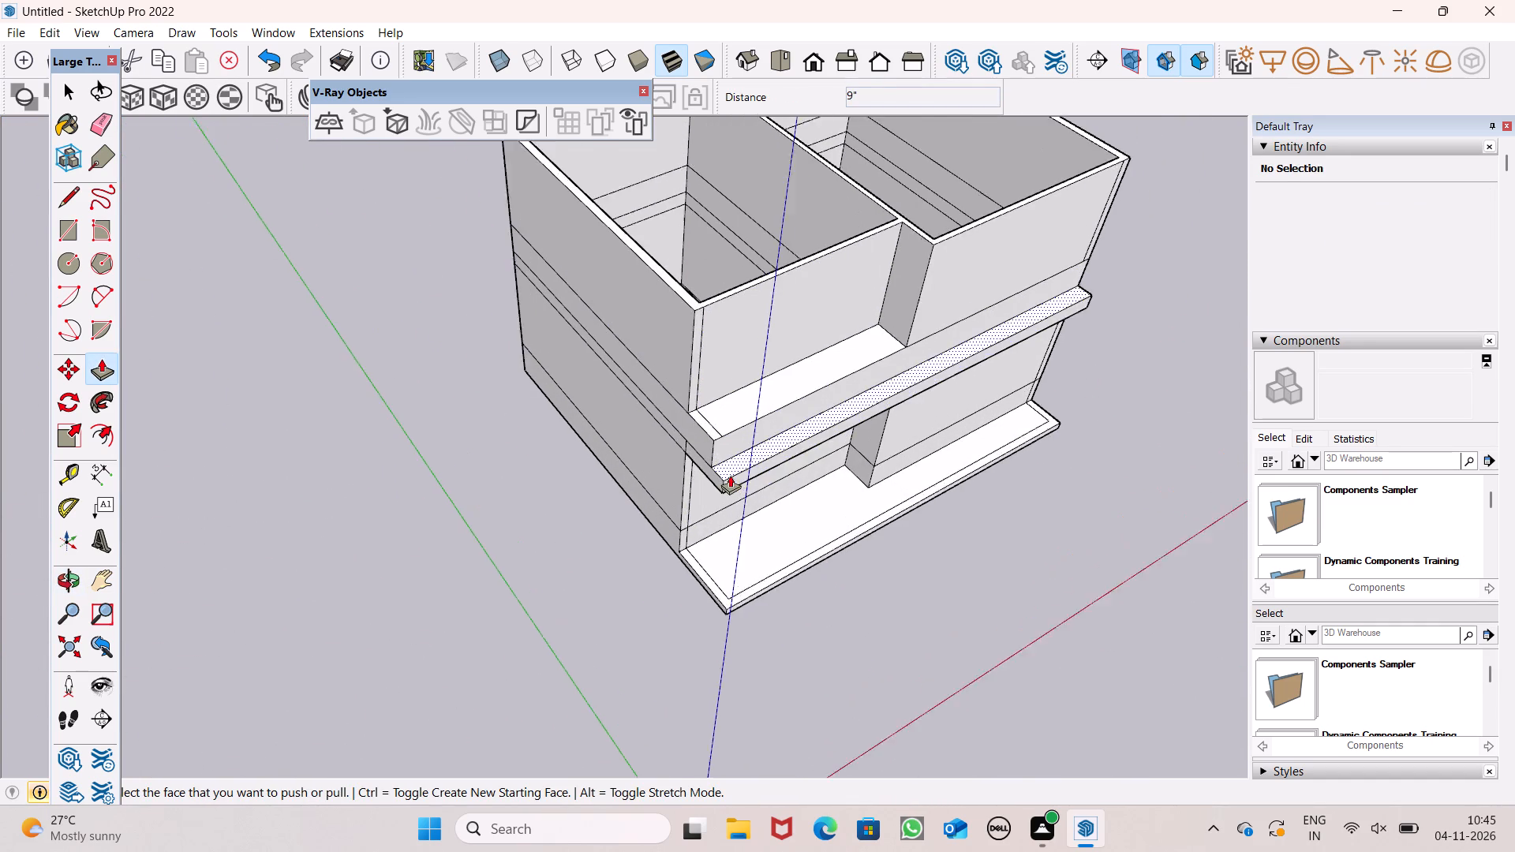
scroll(730, 475, "up", 2)
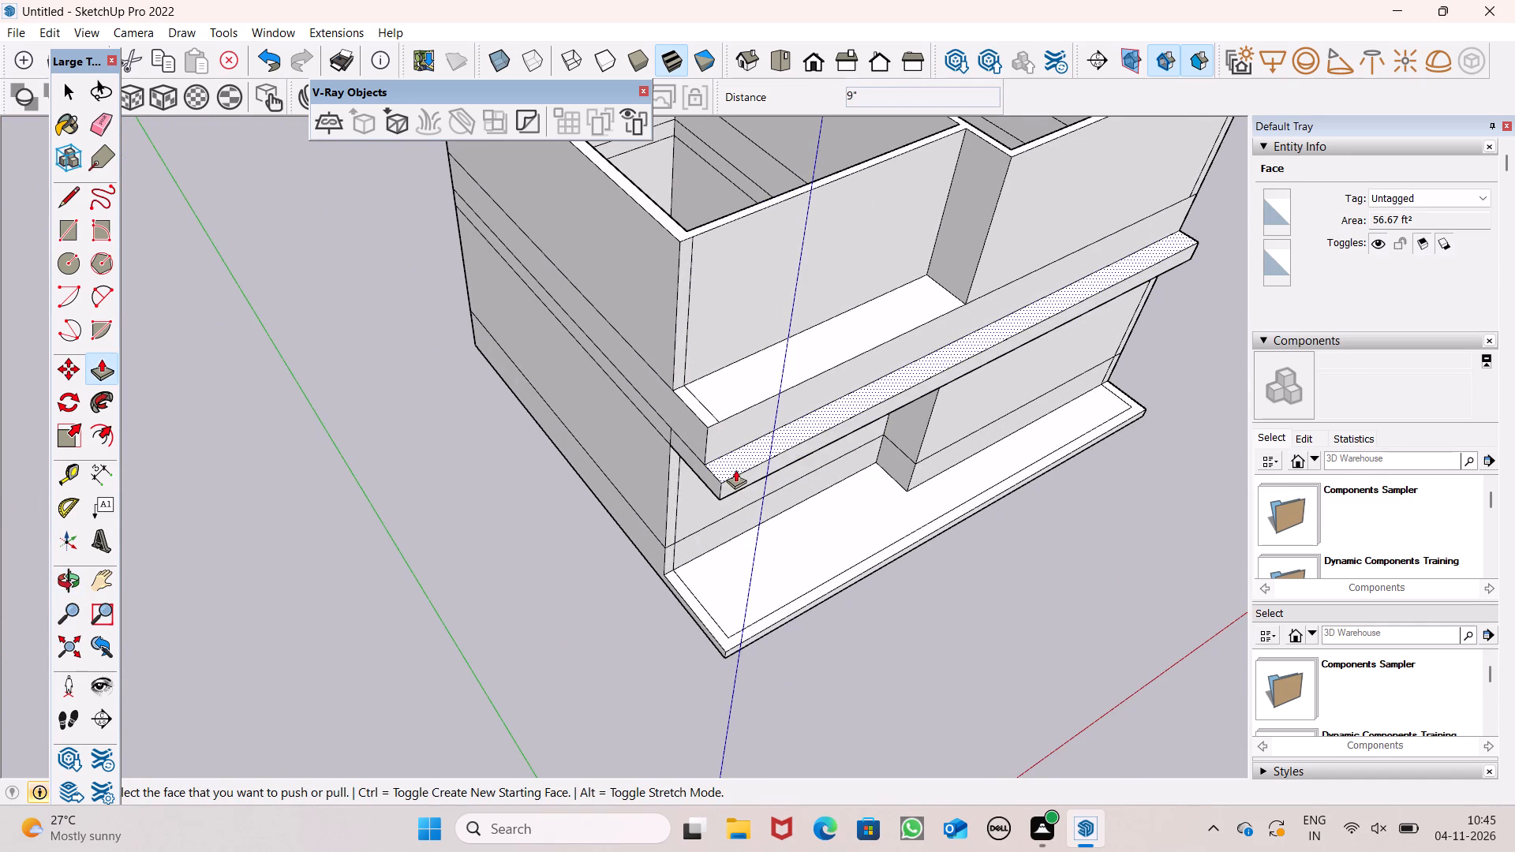
scroll(817, 399, "down", 4)
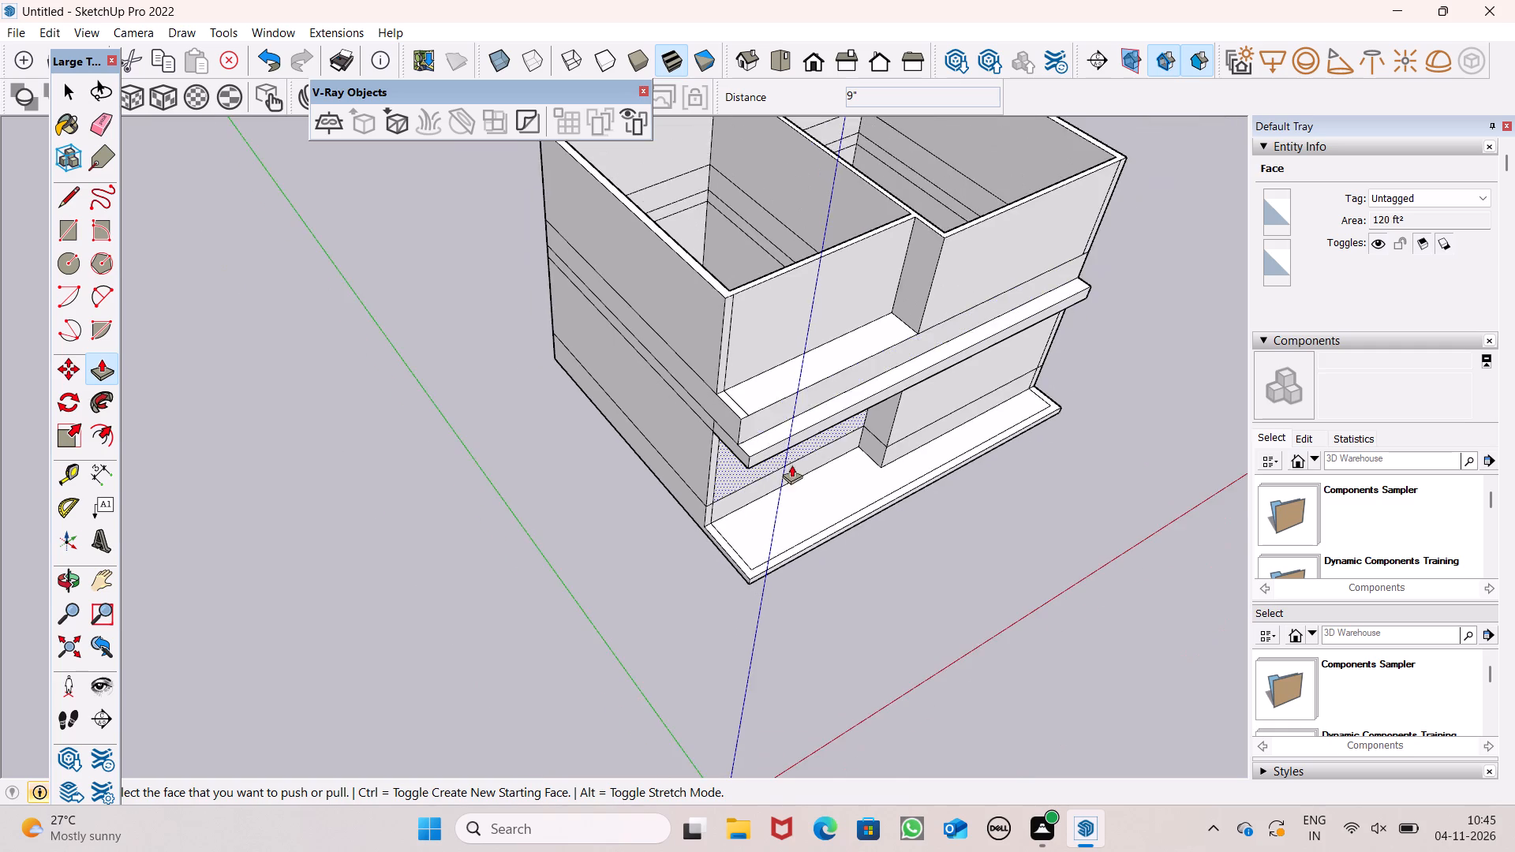
middle_click_drag(791, 465, 776, 372)
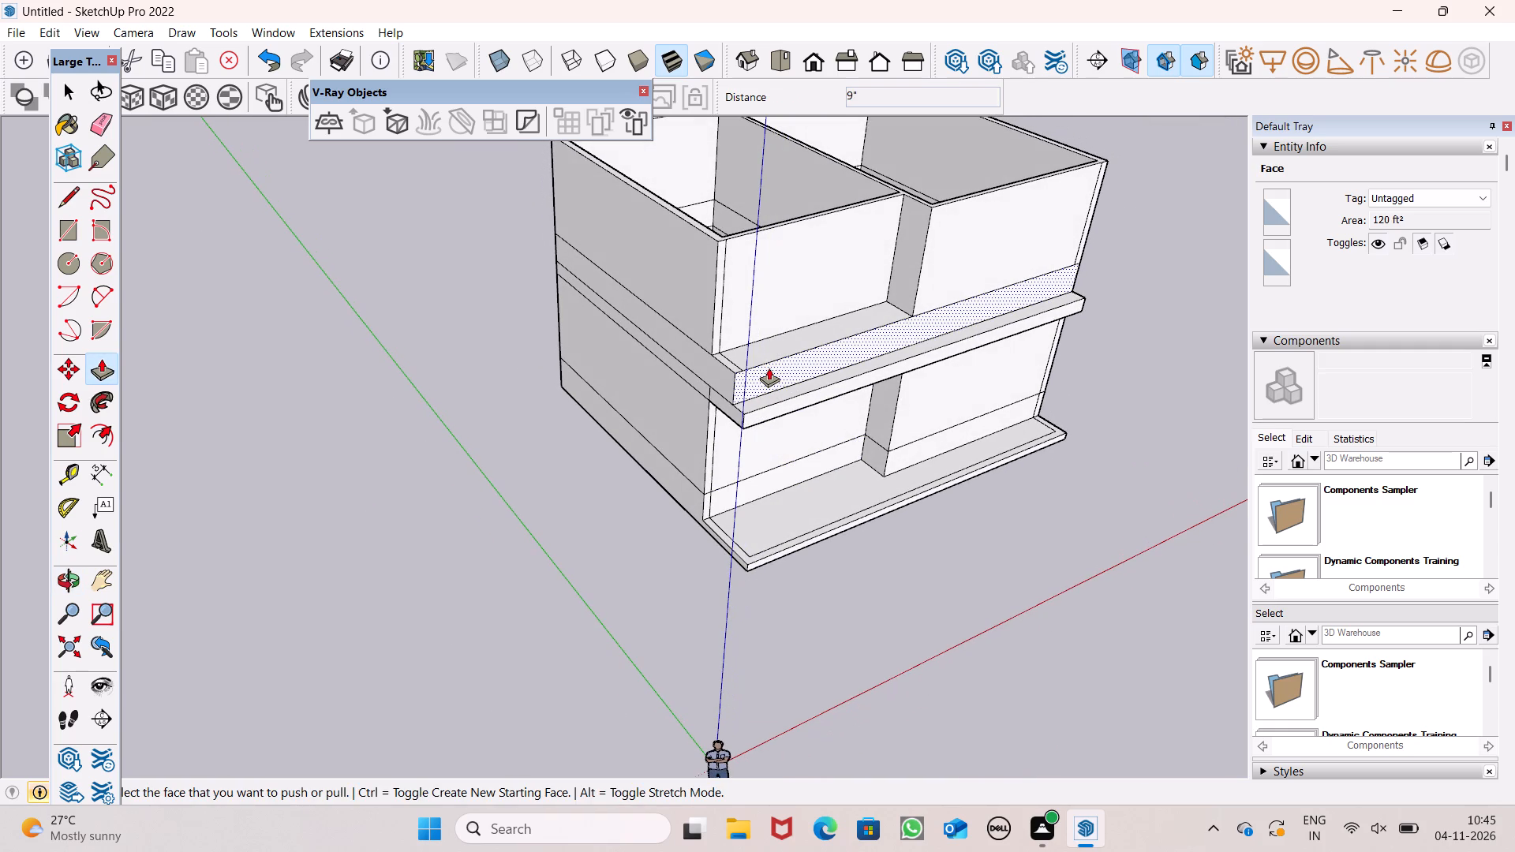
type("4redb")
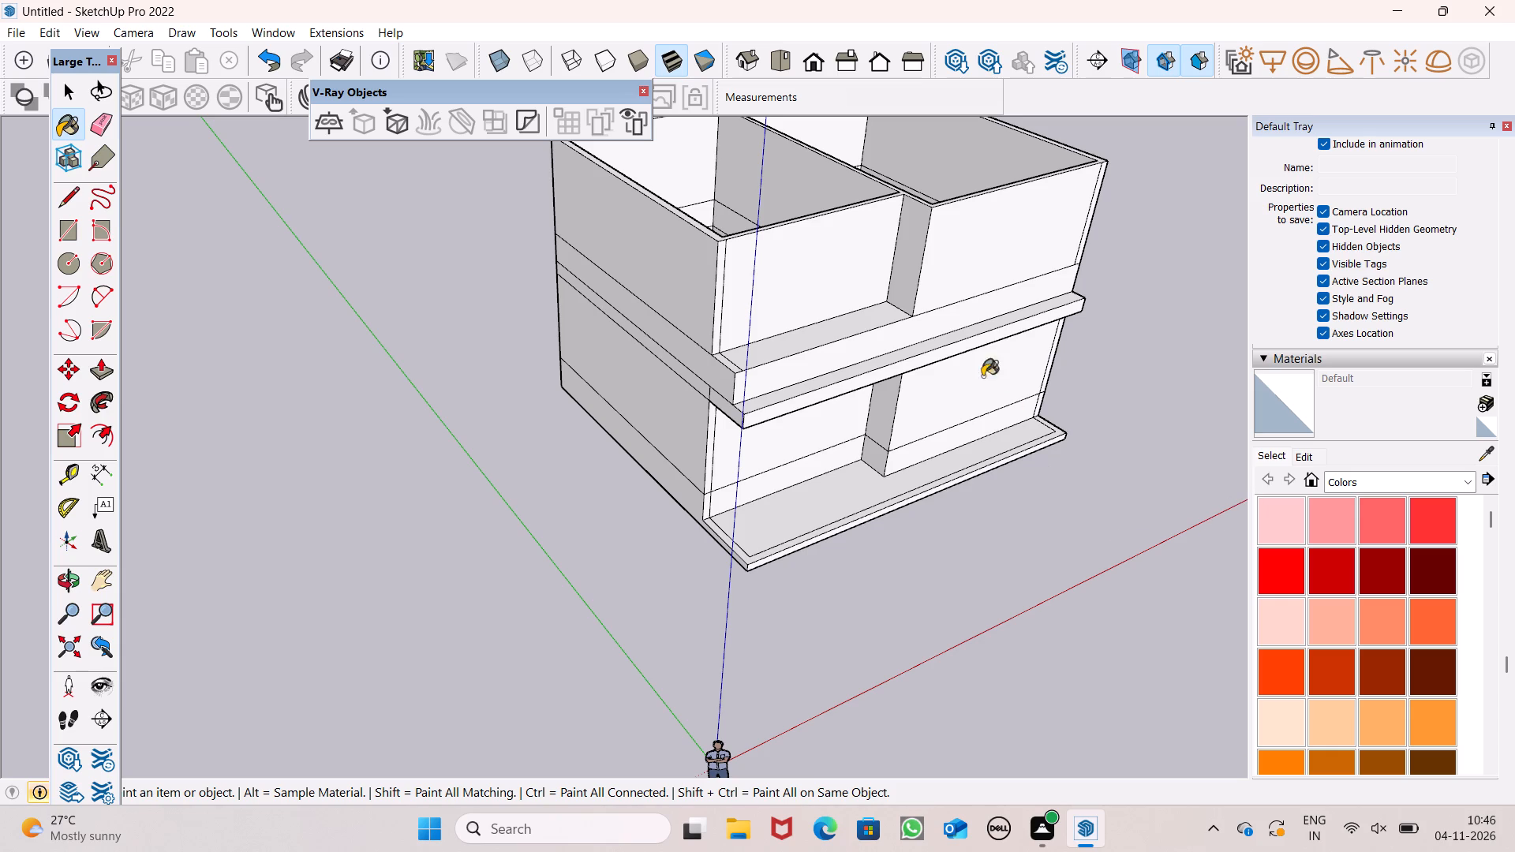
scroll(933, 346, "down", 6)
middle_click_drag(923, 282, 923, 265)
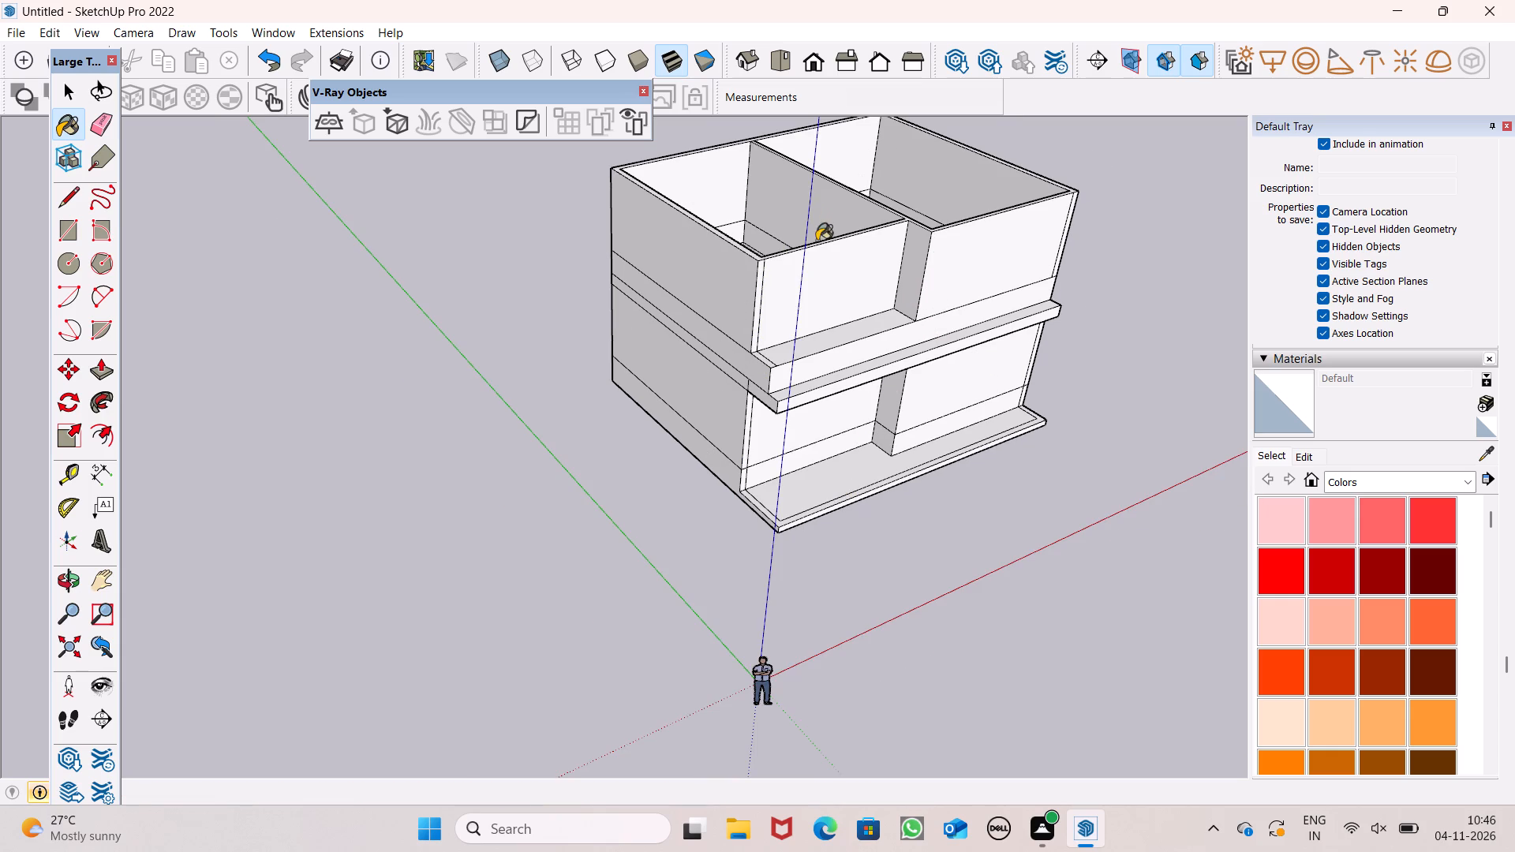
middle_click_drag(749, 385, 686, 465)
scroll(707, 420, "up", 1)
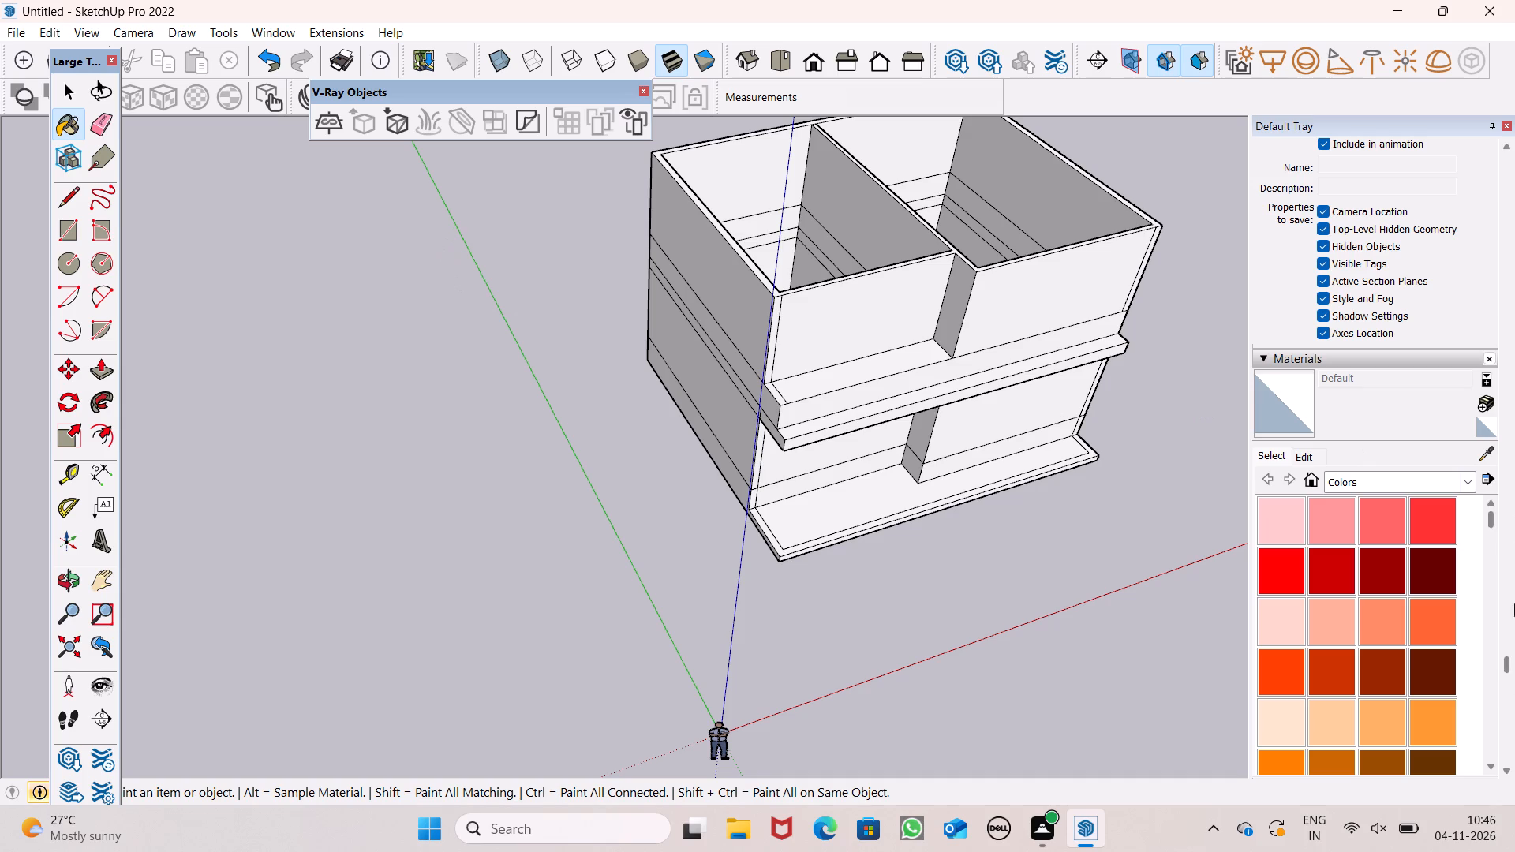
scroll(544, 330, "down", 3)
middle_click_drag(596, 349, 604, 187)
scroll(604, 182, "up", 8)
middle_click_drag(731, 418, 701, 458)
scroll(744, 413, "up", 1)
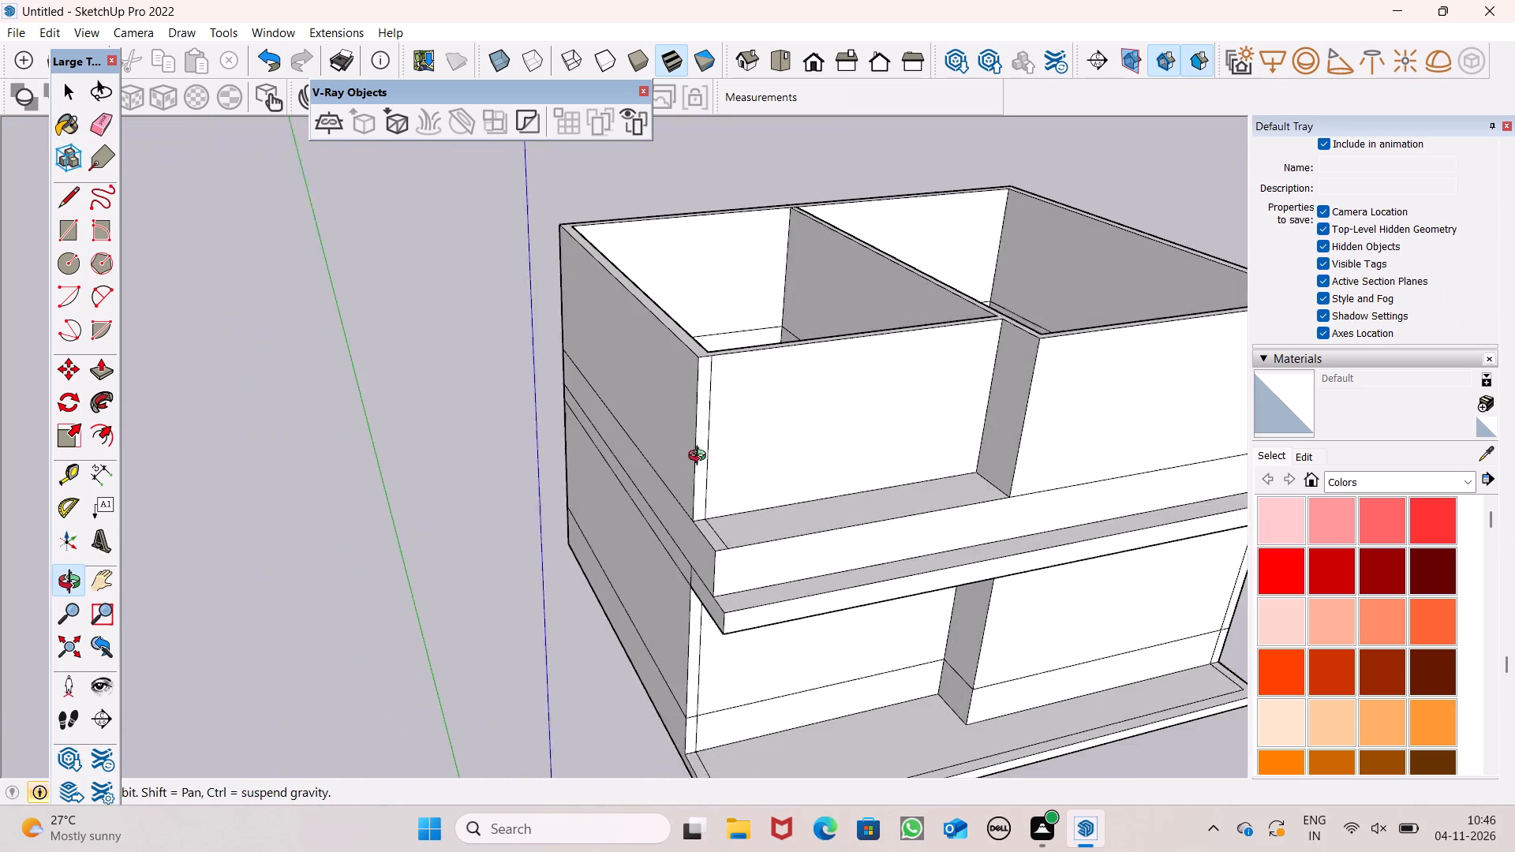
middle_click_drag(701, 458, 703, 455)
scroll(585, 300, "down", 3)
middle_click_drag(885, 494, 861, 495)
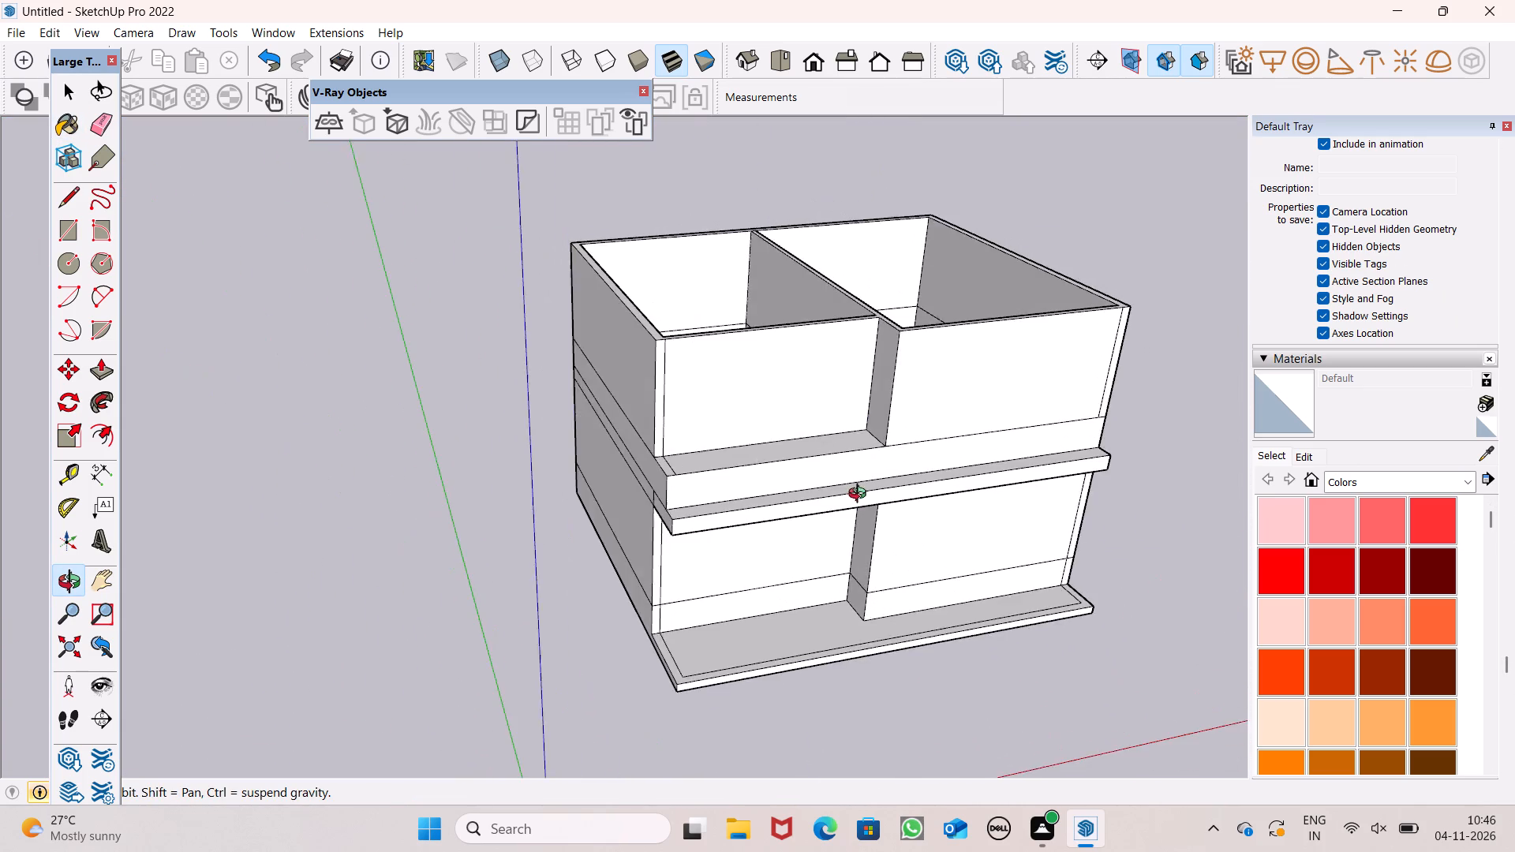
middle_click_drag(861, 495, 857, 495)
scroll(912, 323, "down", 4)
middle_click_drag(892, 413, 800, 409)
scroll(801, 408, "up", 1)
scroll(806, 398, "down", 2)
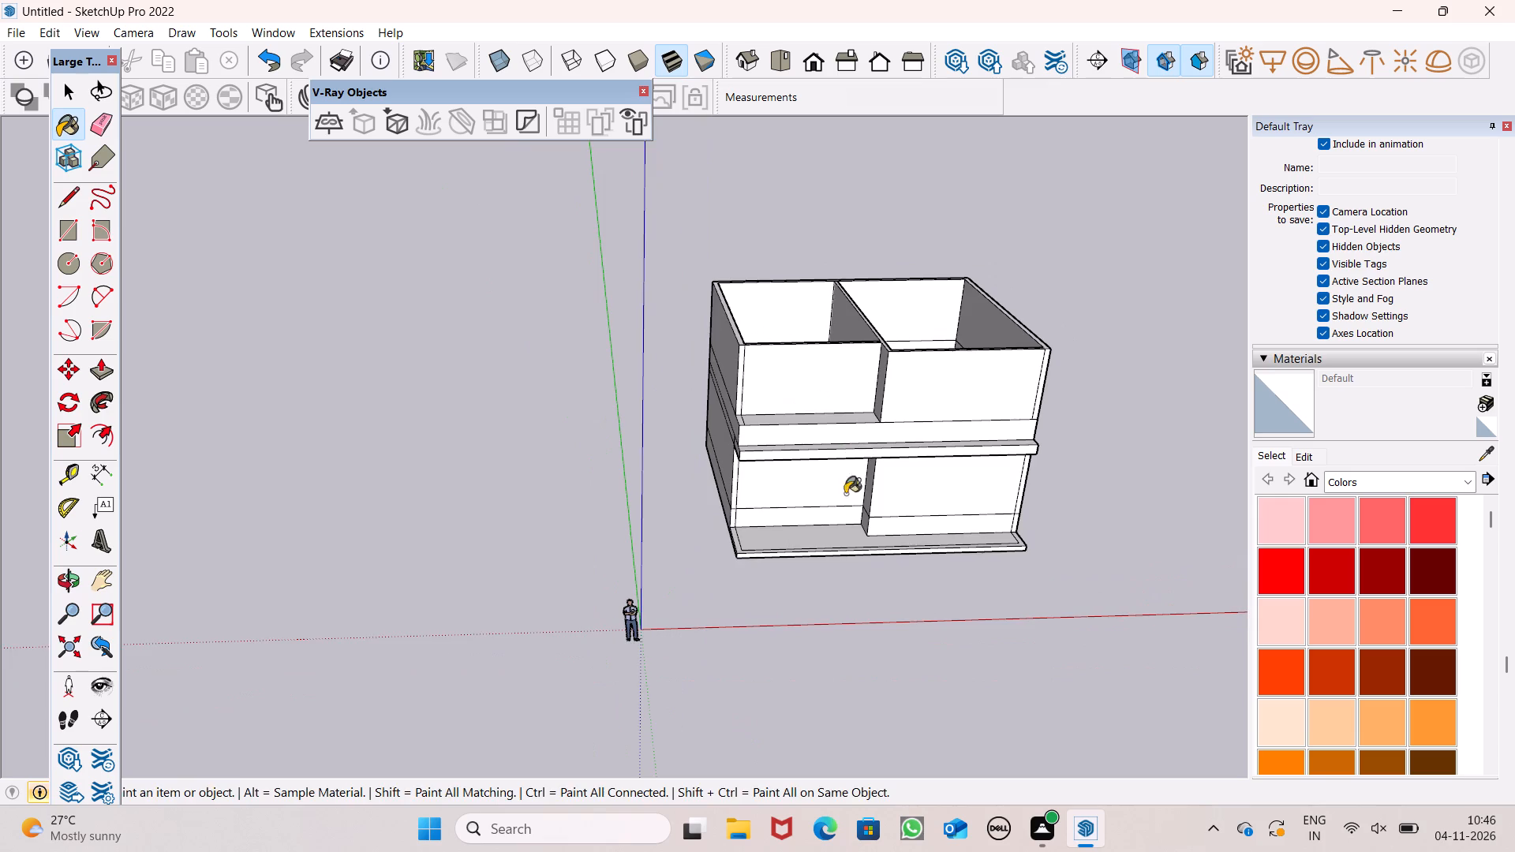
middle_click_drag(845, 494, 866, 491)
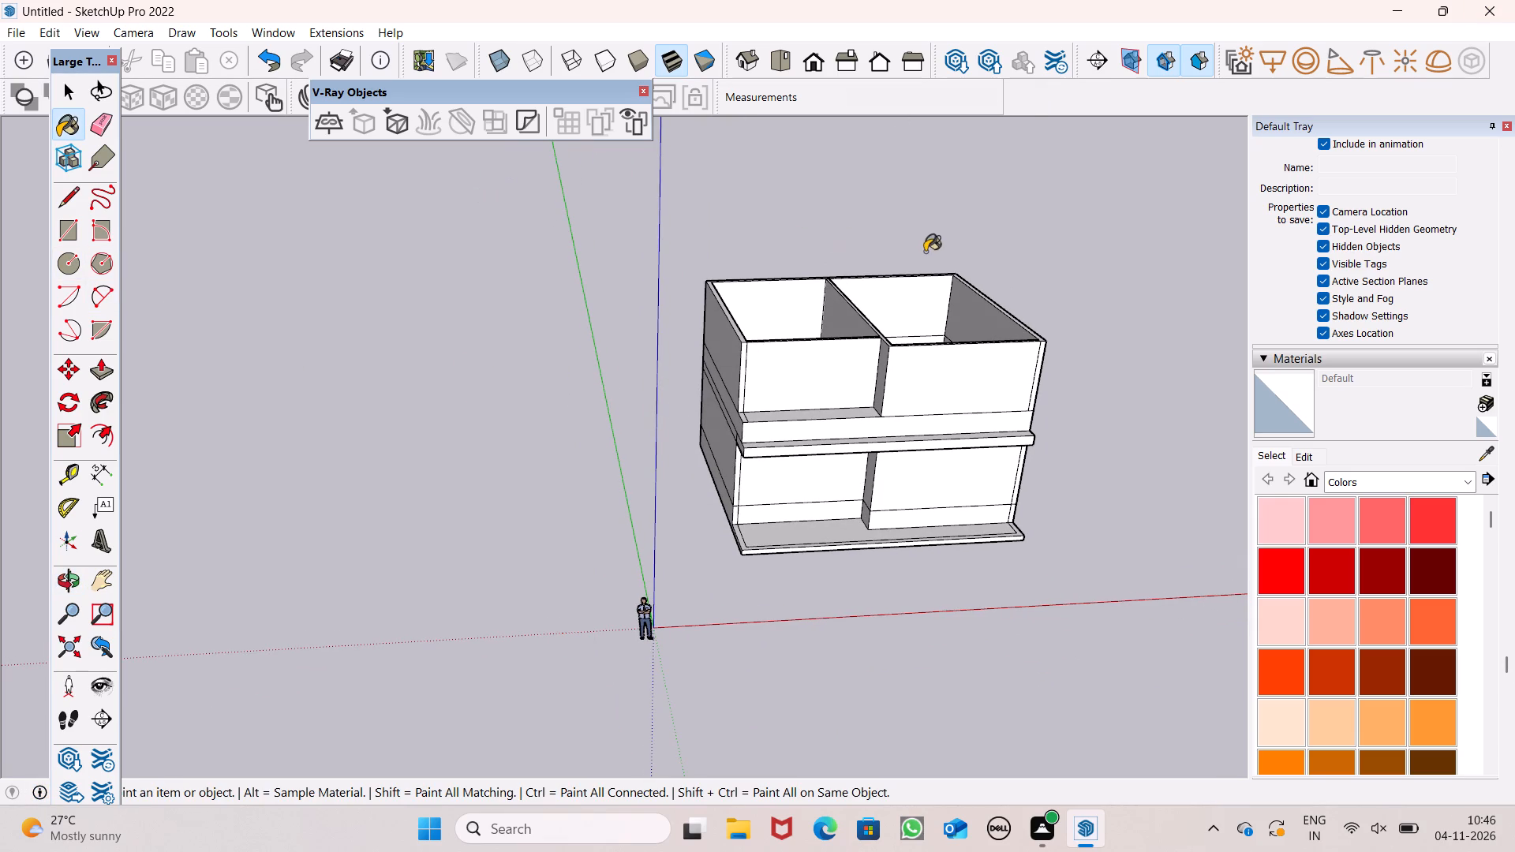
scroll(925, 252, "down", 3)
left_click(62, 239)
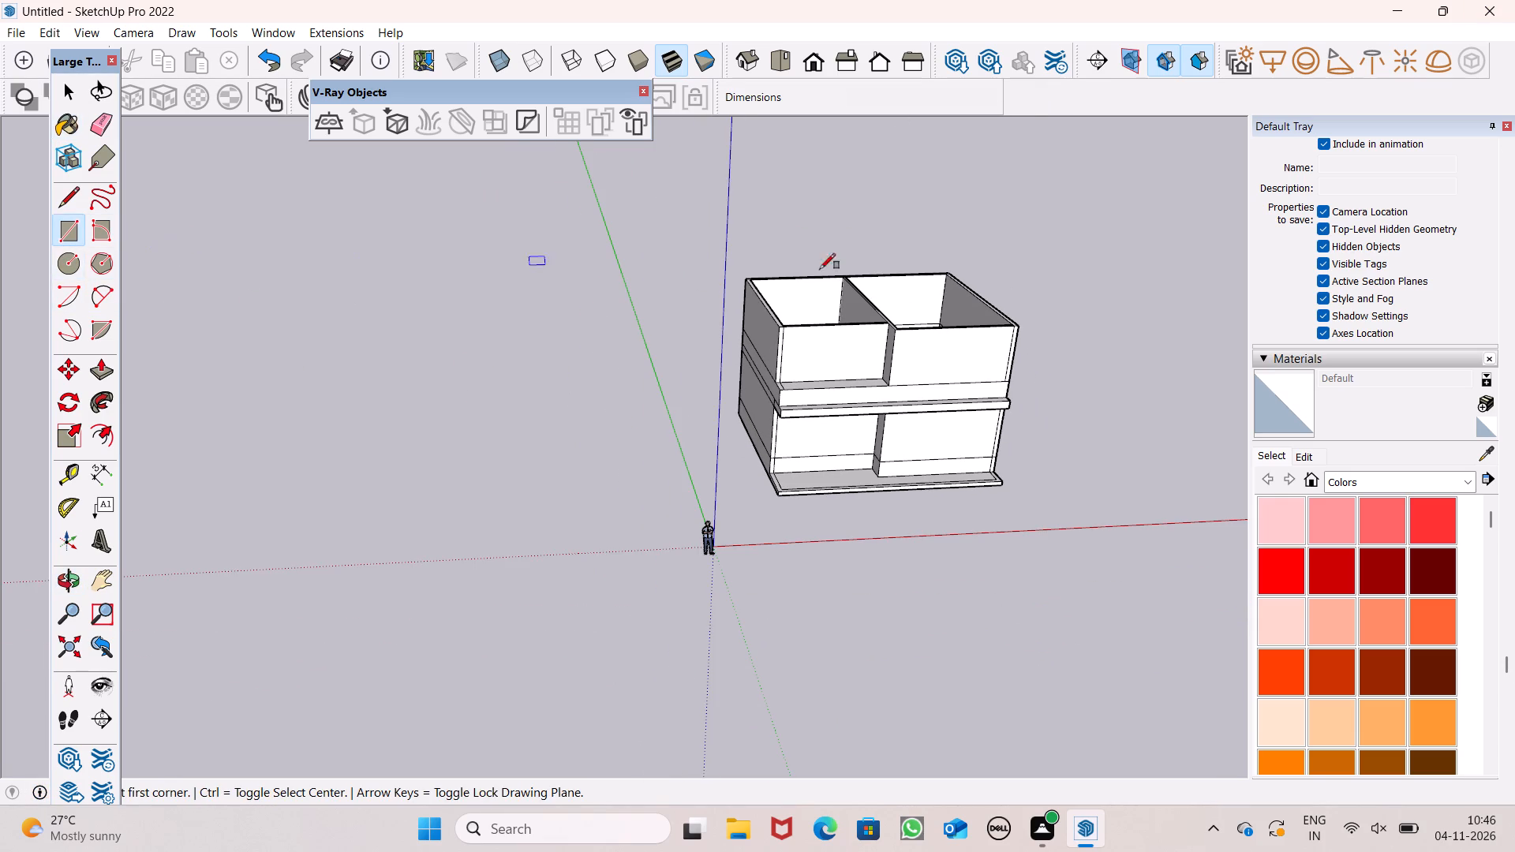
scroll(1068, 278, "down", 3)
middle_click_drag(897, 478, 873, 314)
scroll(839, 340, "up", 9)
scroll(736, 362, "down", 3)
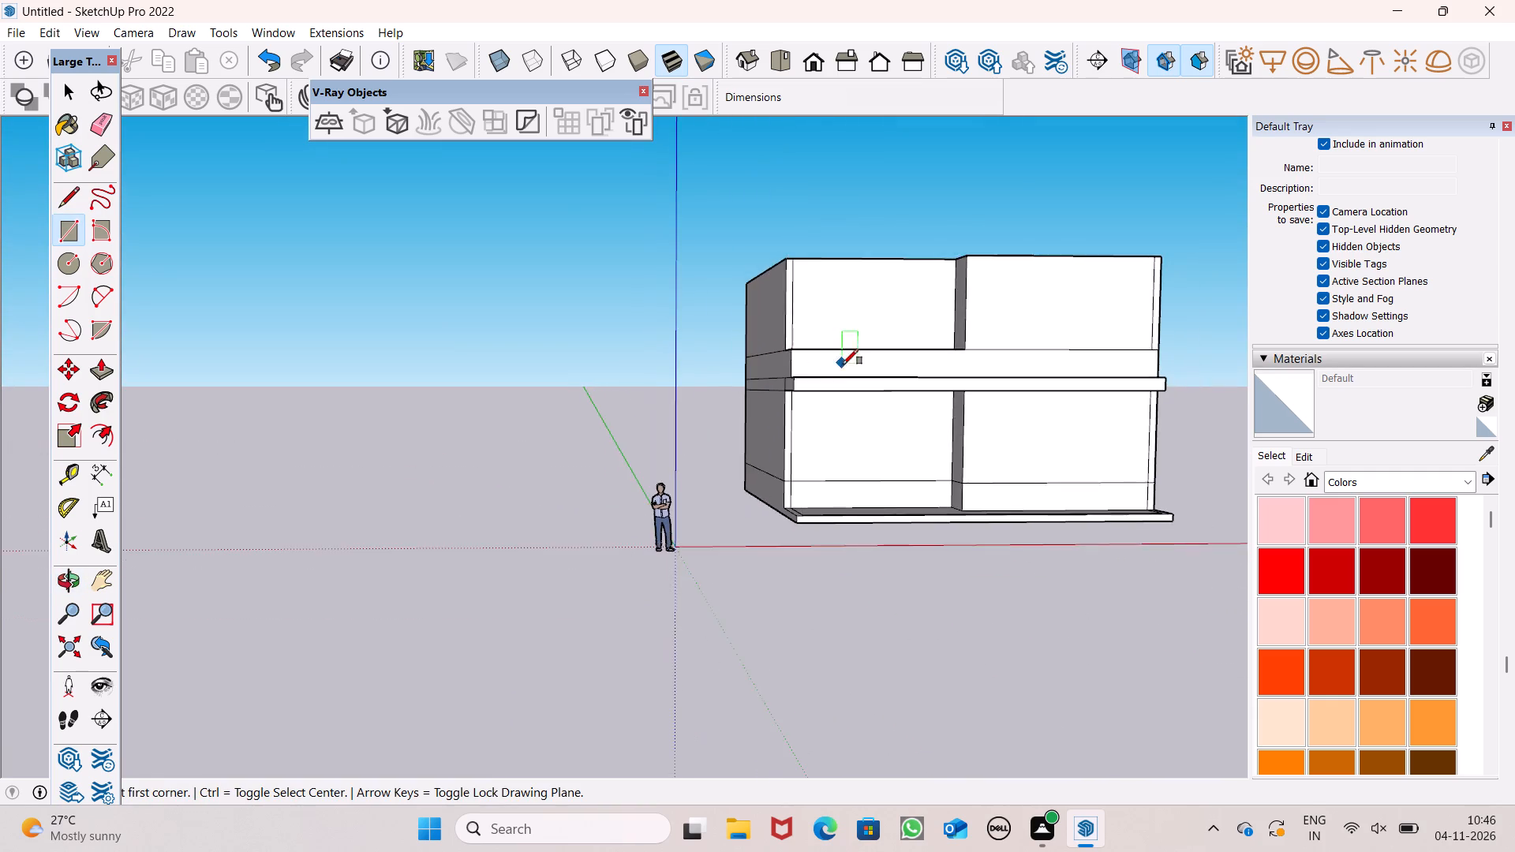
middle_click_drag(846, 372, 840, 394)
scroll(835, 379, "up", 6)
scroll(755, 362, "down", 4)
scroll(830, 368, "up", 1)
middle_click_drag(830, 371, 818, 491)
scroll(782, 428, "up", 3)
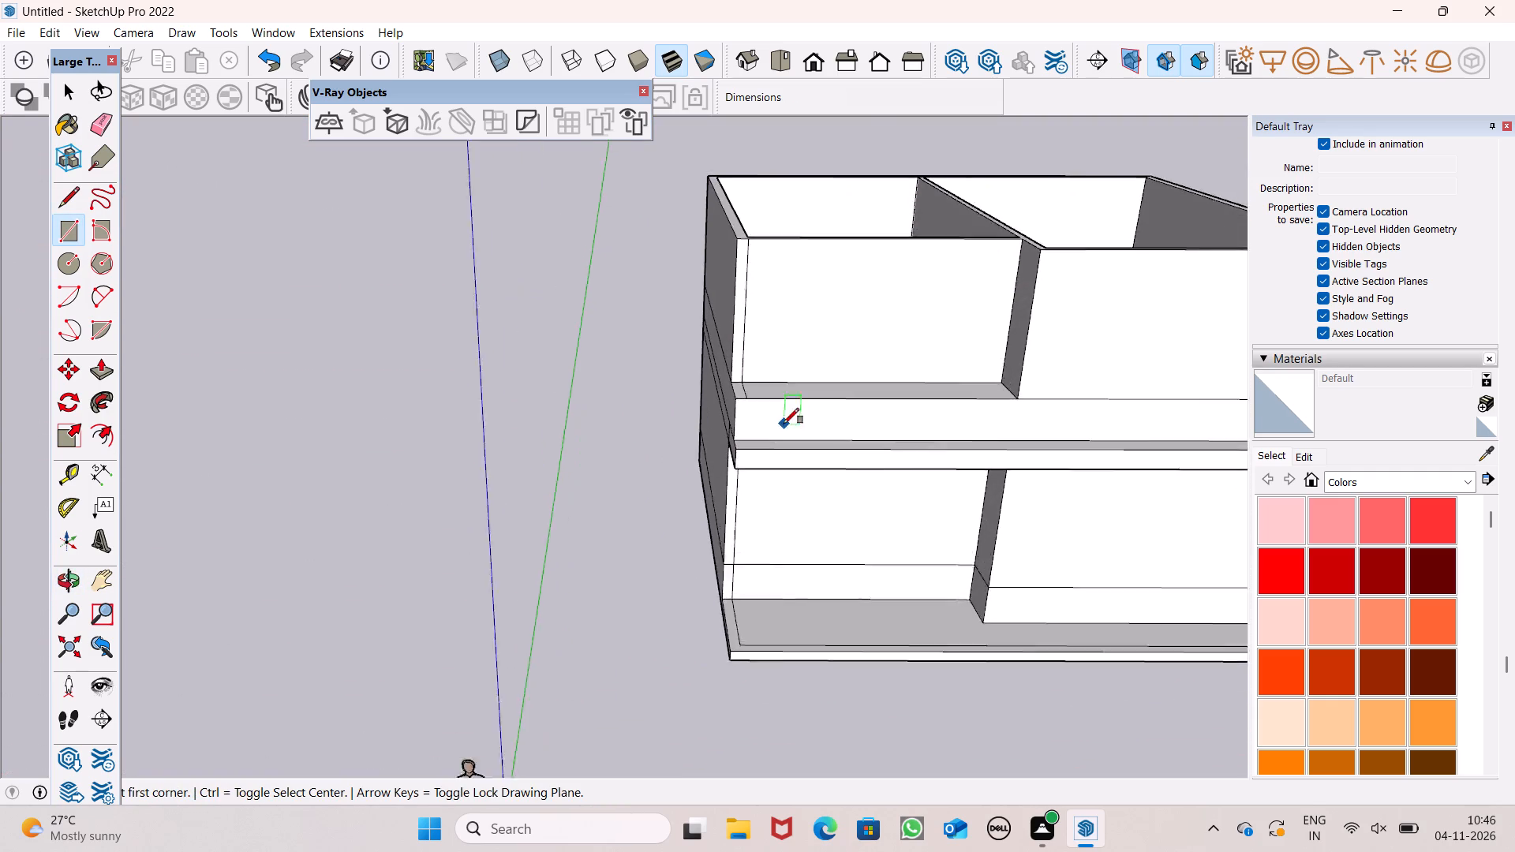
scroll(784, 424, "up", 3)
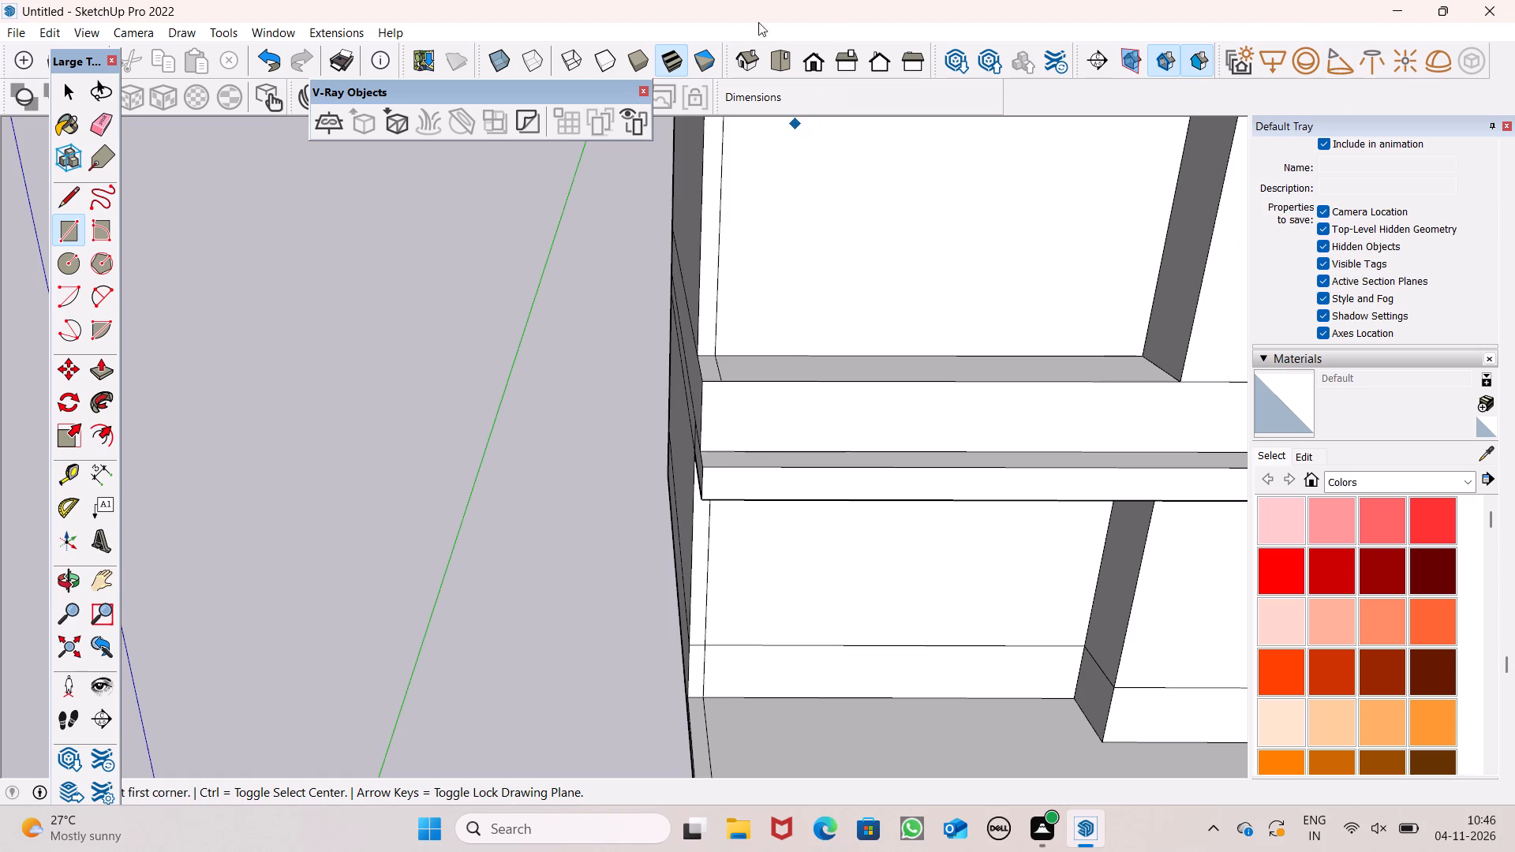
Draw a horizontal line across the upper front band's face, from its outer end to just past the projecting room's corner.
left_click(71, 207)
scroll(440, 114, "down", 3)
scroll(636, 247, "up", 1)
scroll(637, 205, "down", 8)
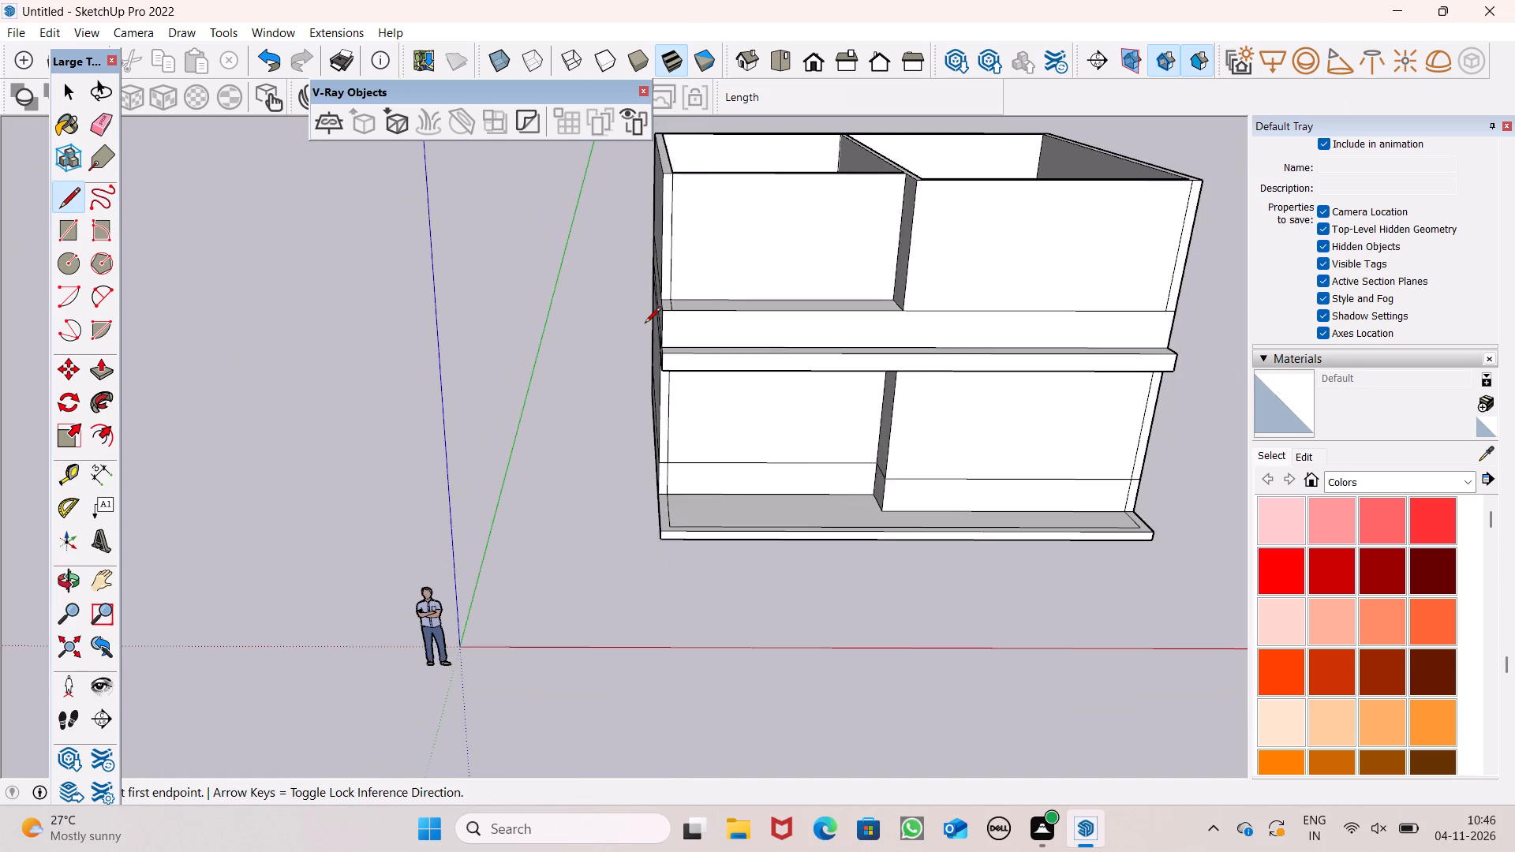
scroll(645, 327, "up", 4)
scroll(660, 327, "down", 6)
scroll(695, 267, "down", 3)
middle_click_drag(732, 309, 795, 285)
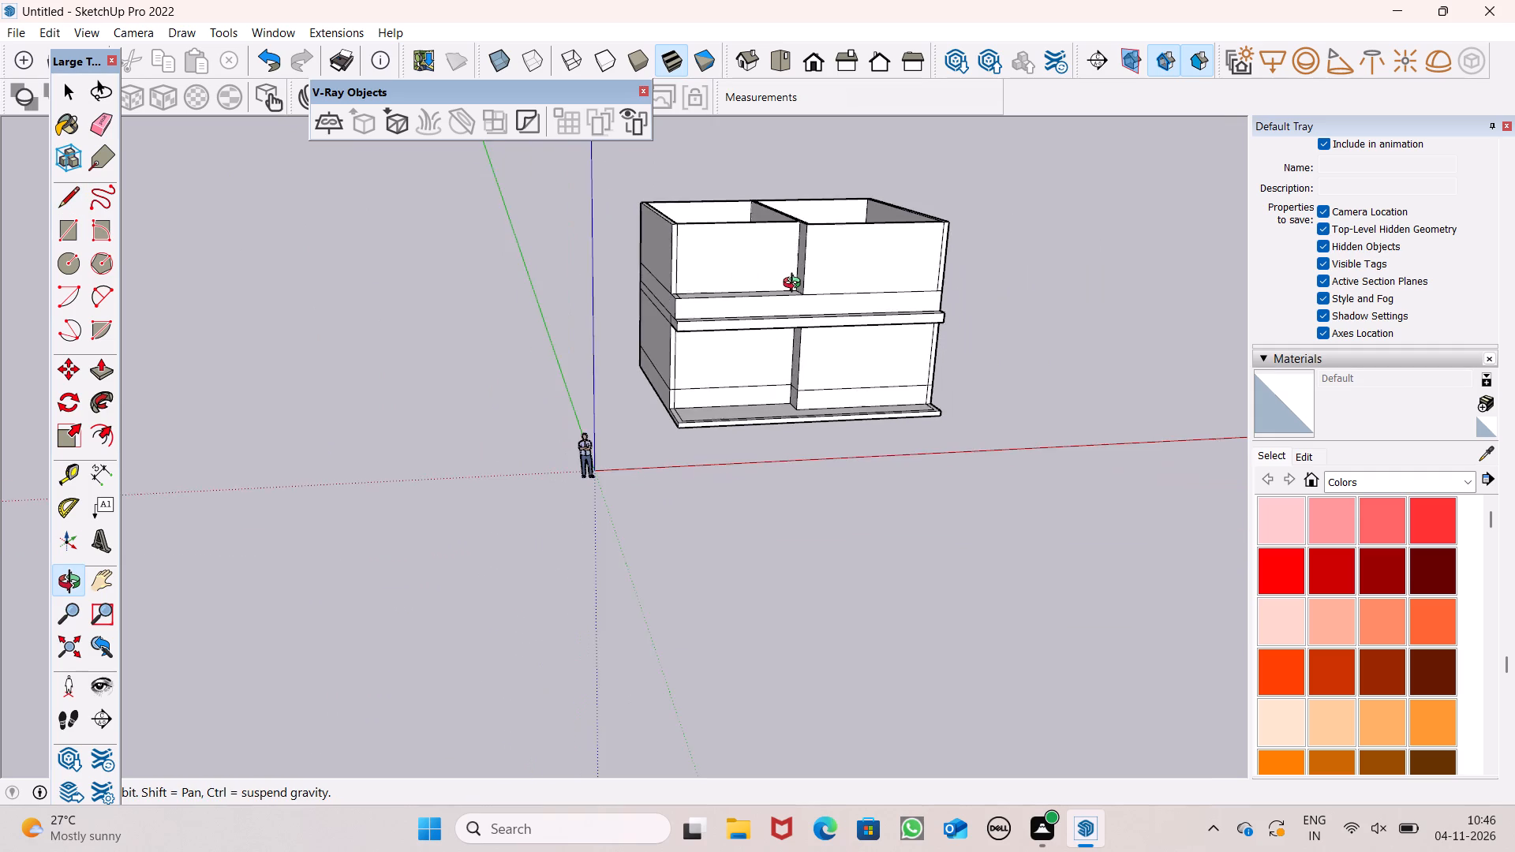
middle_click_drag(795, 285, 702, 256)
scroll(731, 260, "up", 2)
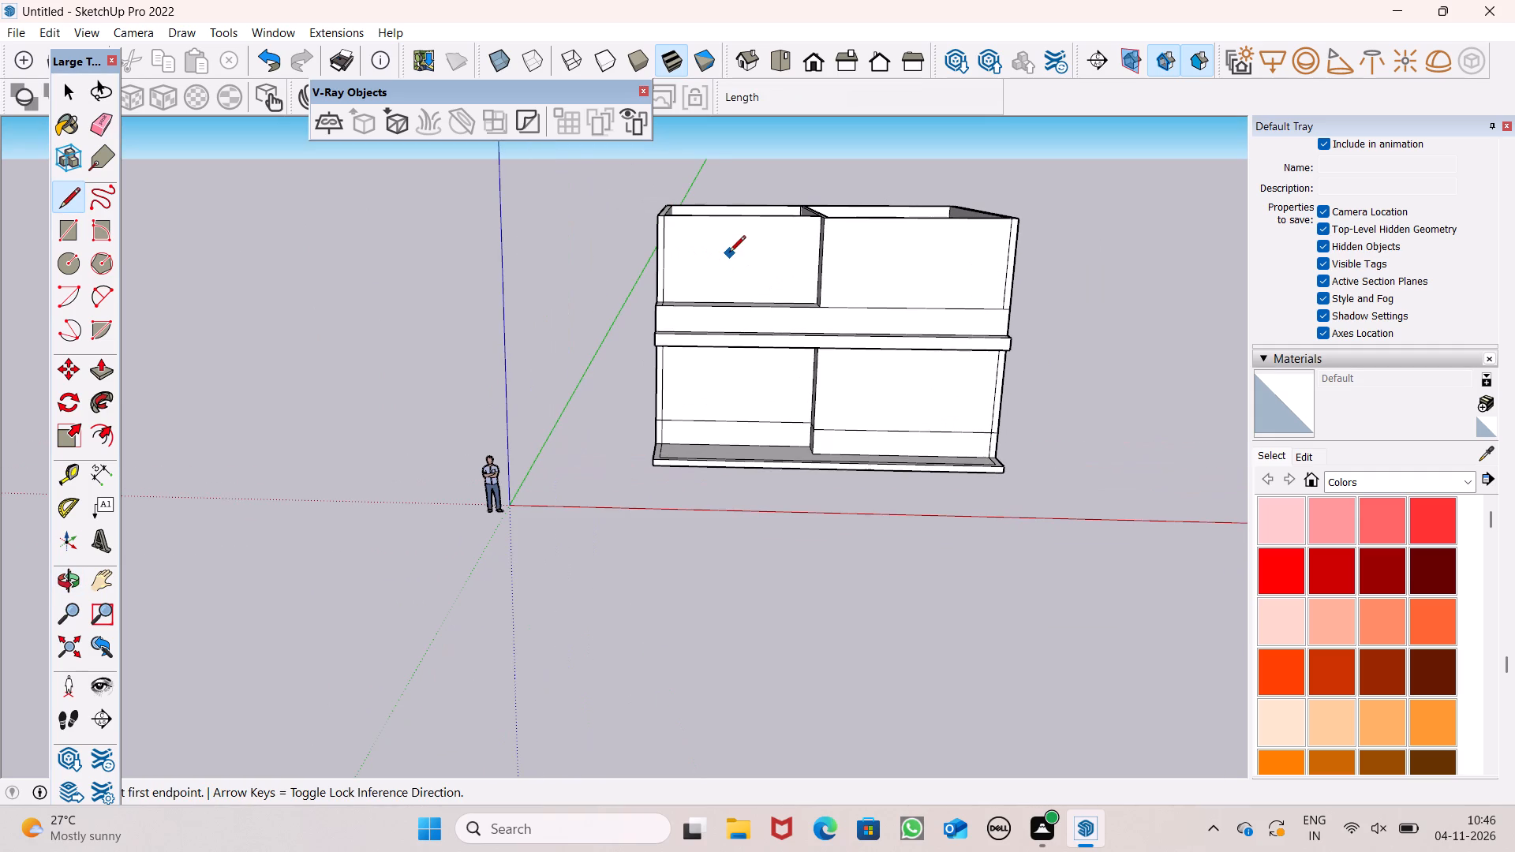
scroll(733, 344, "up", 4)
scroll(521, 225, "down", 2)
middle_click_drag(560, 279, 578, 289)
scroll(600, 252, "up", 2)
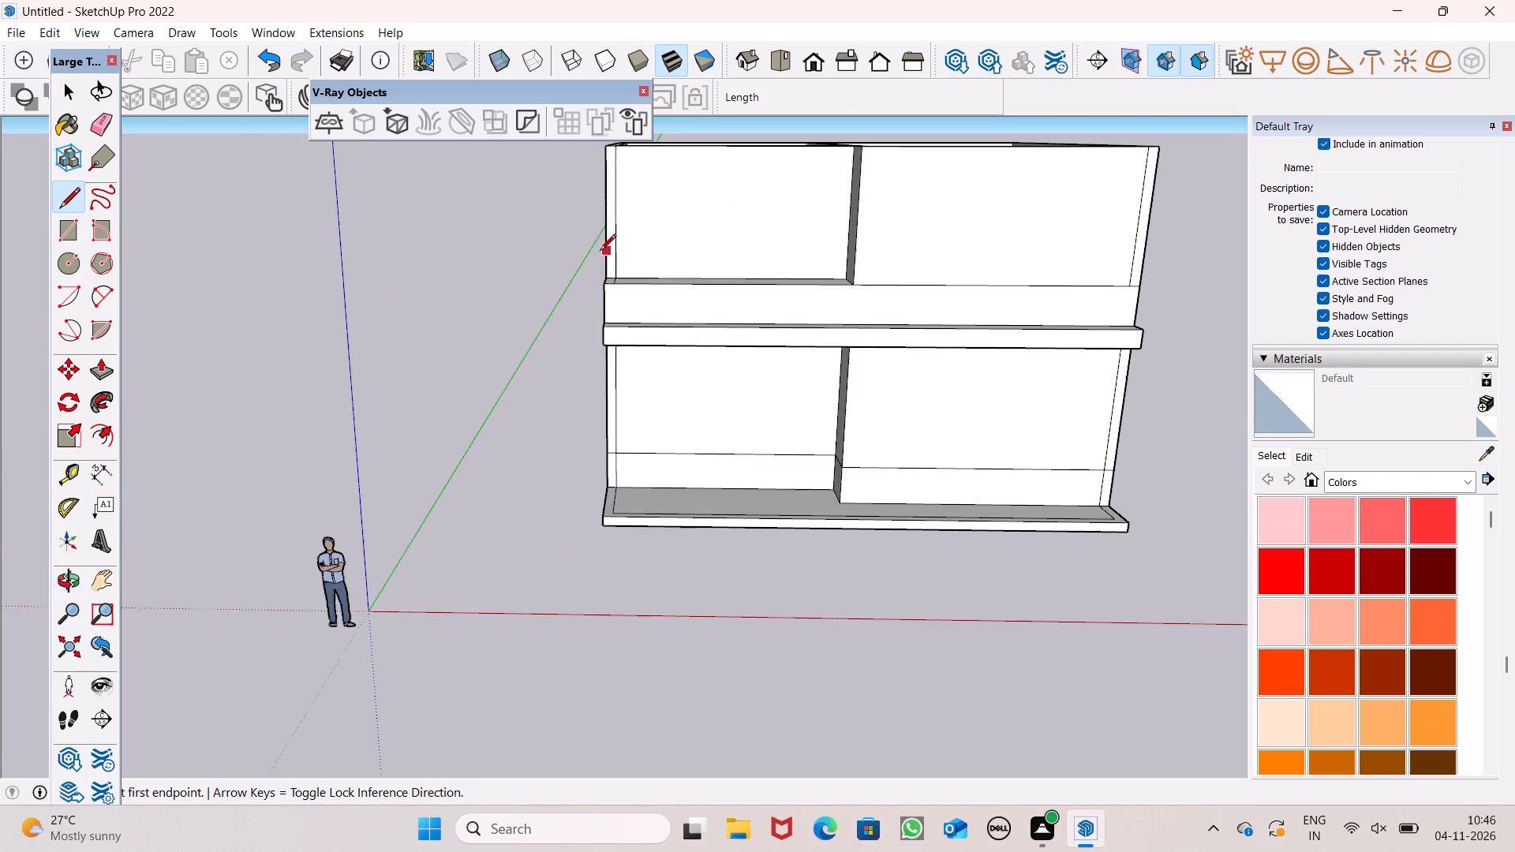
scroll(600, 252, "up", 3)
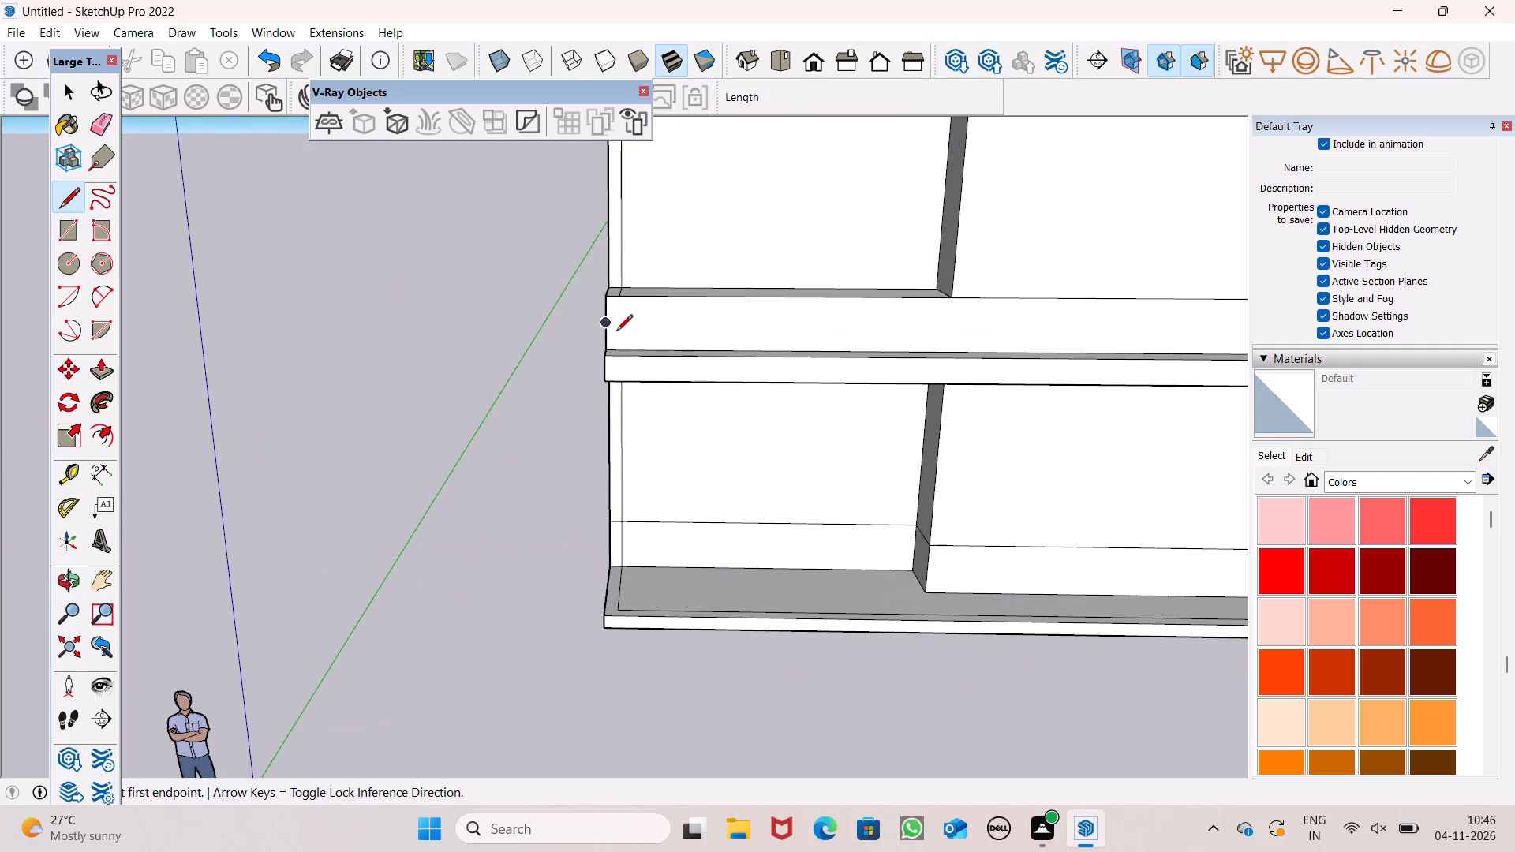
scroll(616, 332, "up", 5)
left_click(600, 302)
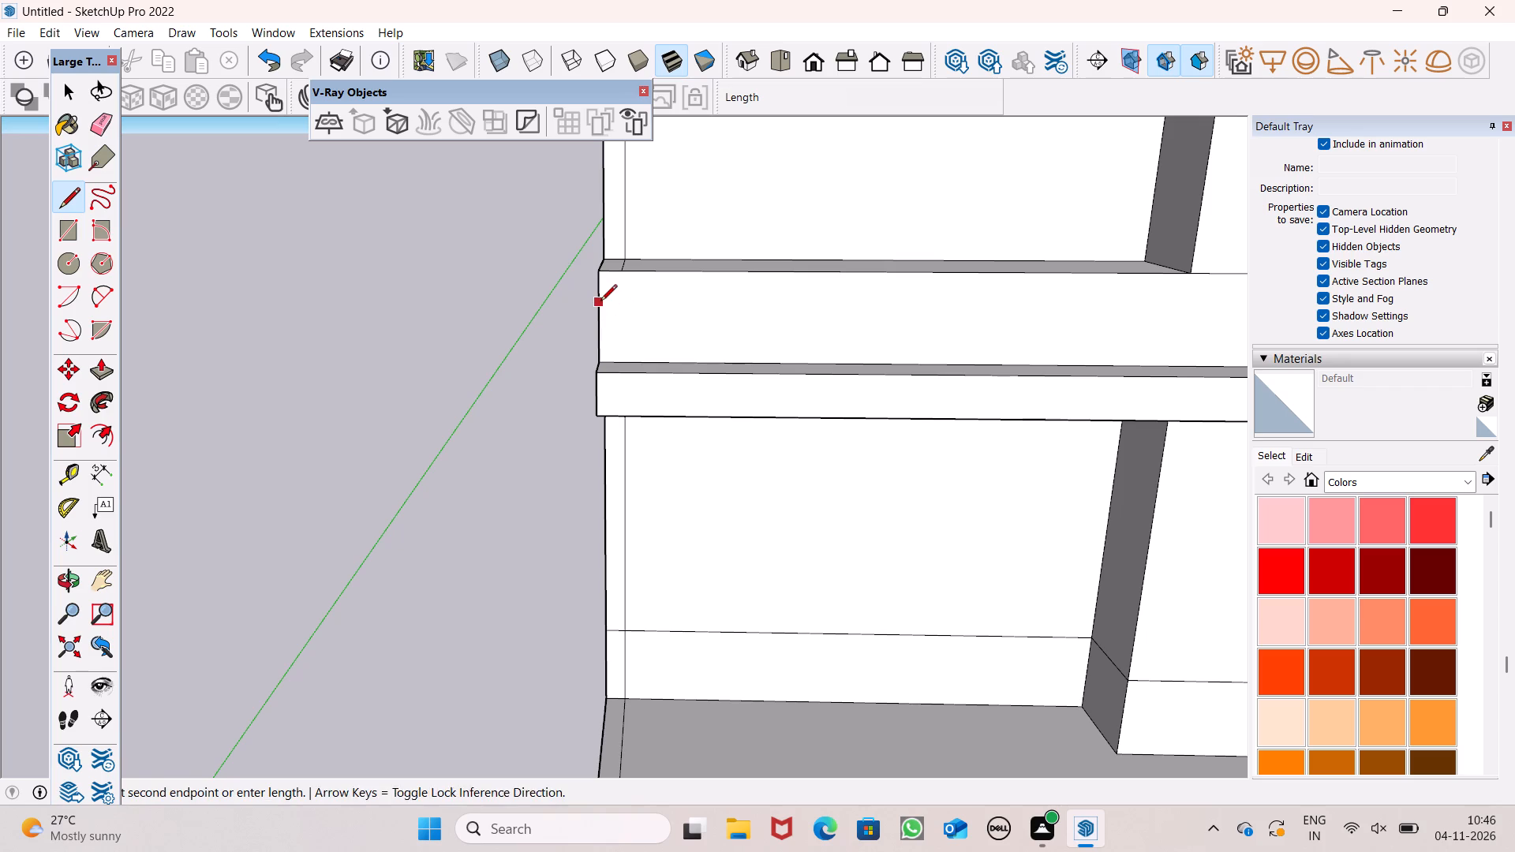
scroll(723, 293, "down", 8)
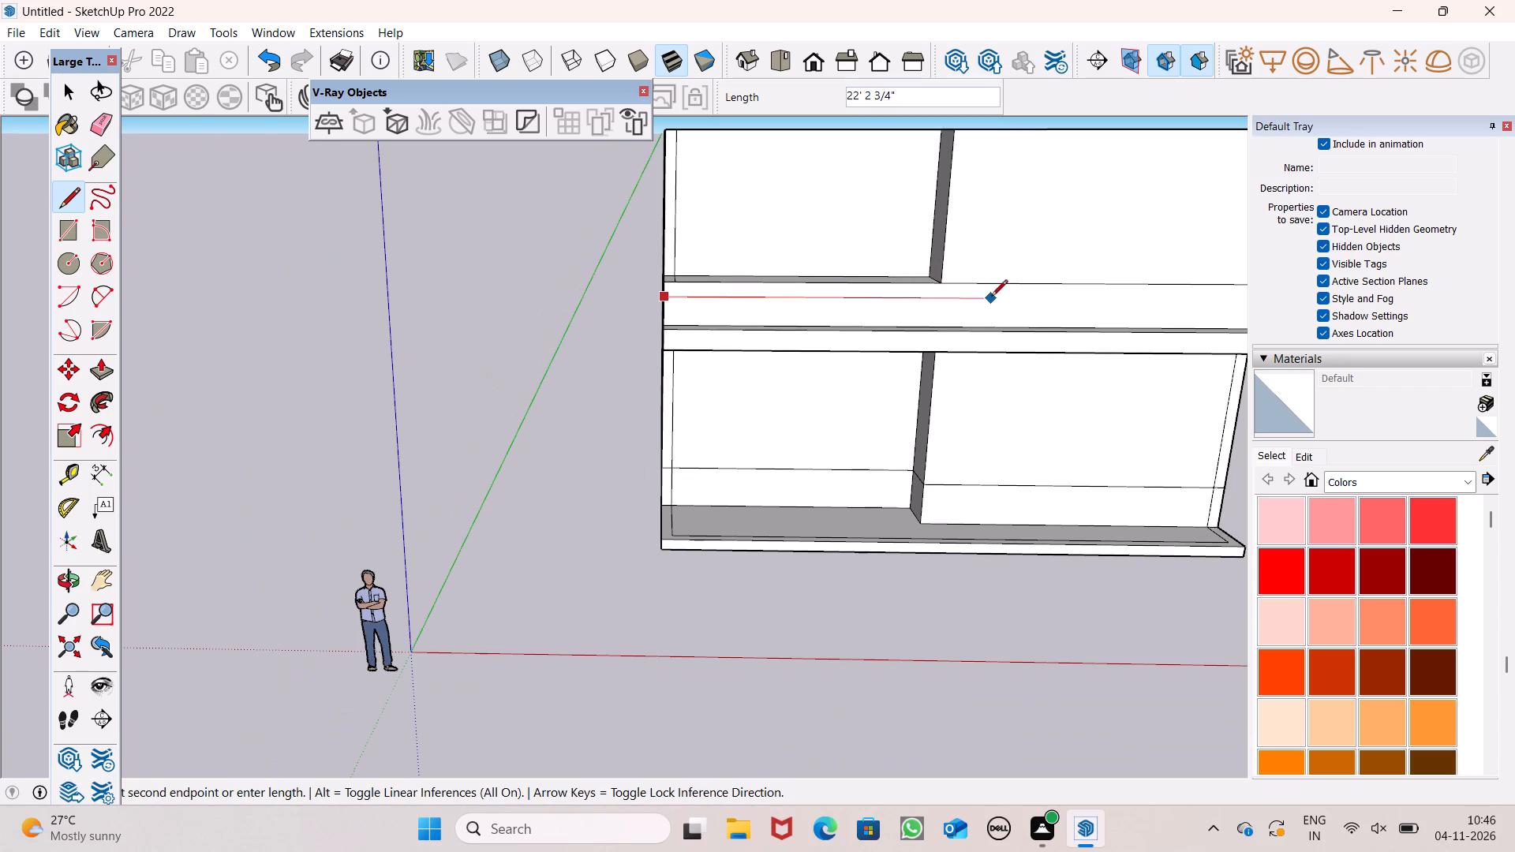
scroll(917, 313, "down", 1)
scroll(917, 316, "up", 3)
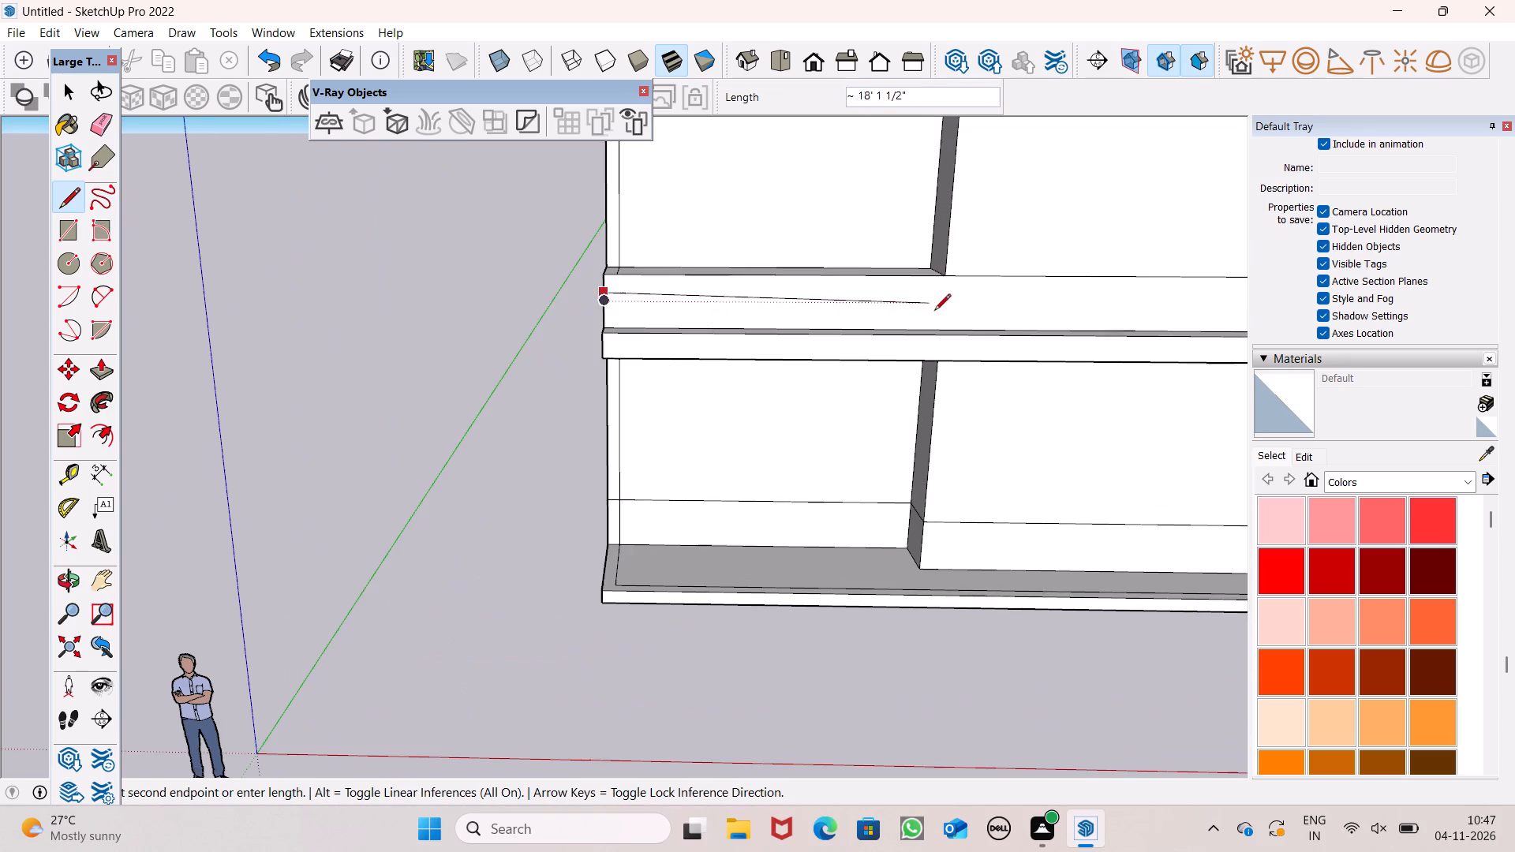
left_click(949, 295)
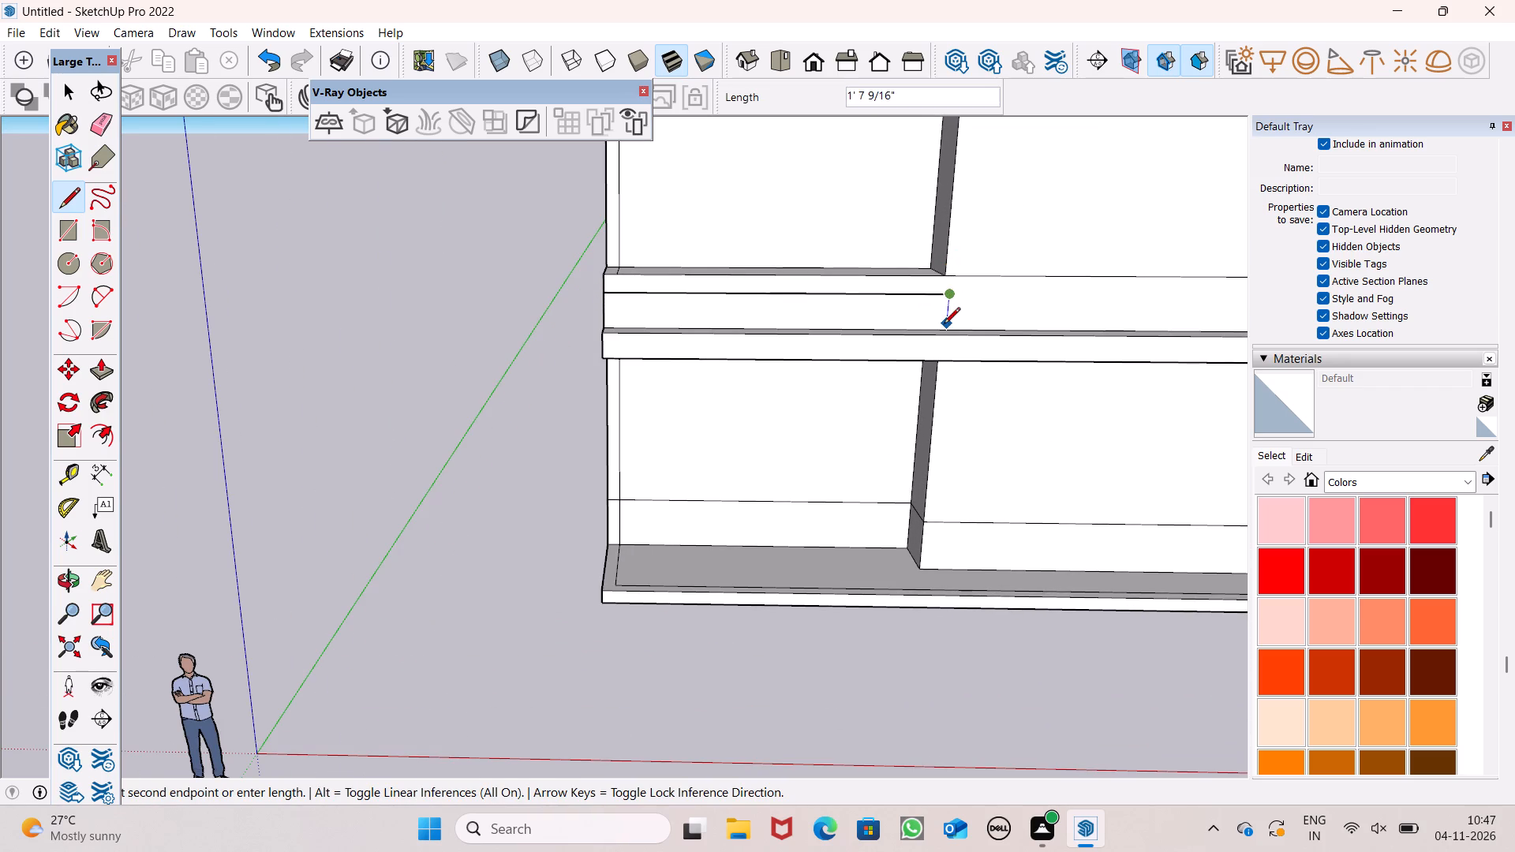
left_click(958, 274)
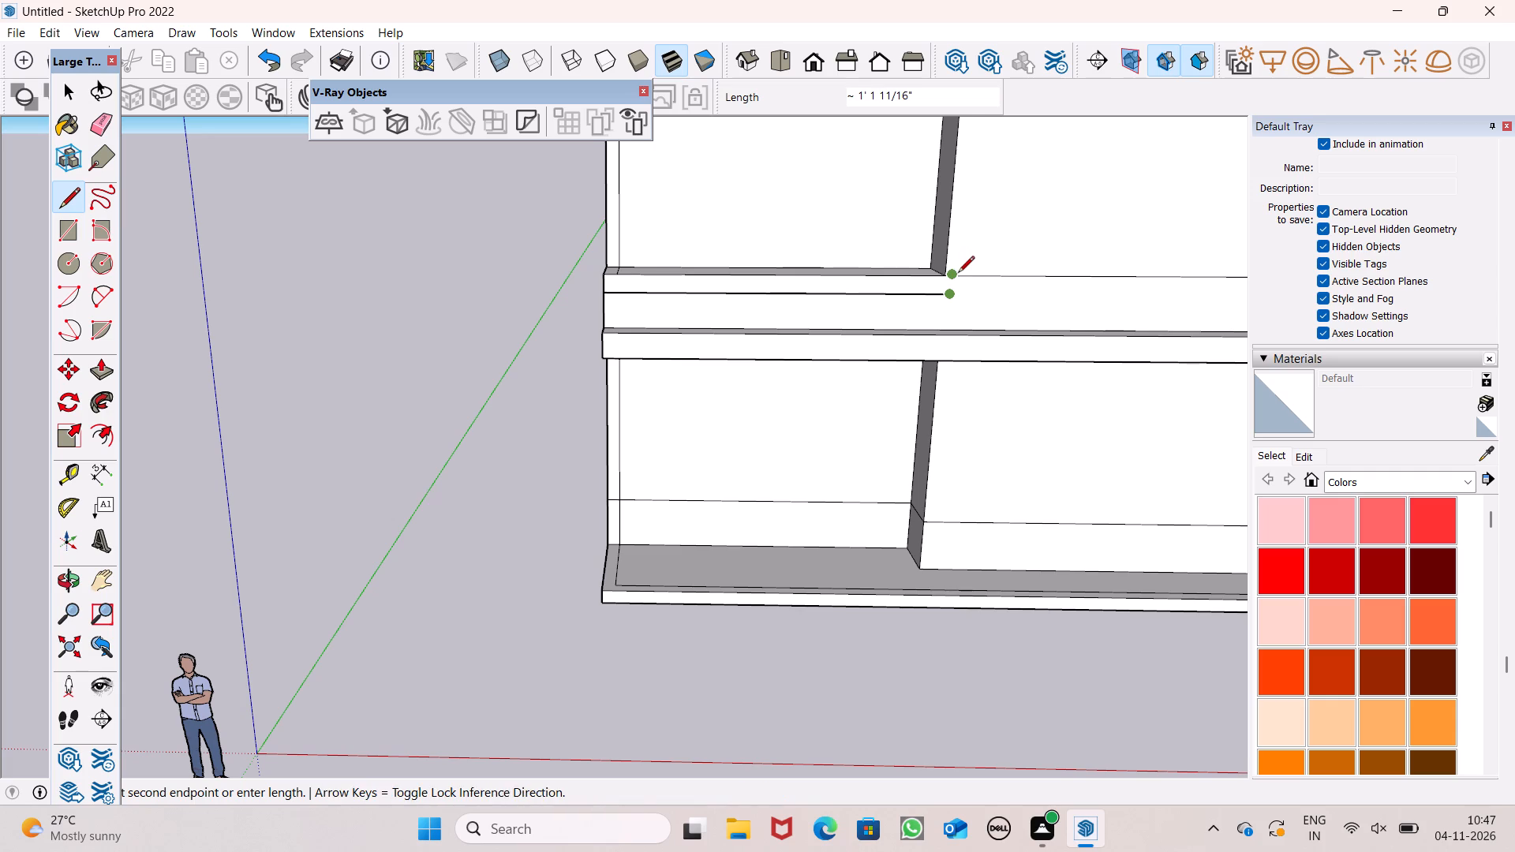
key("space")
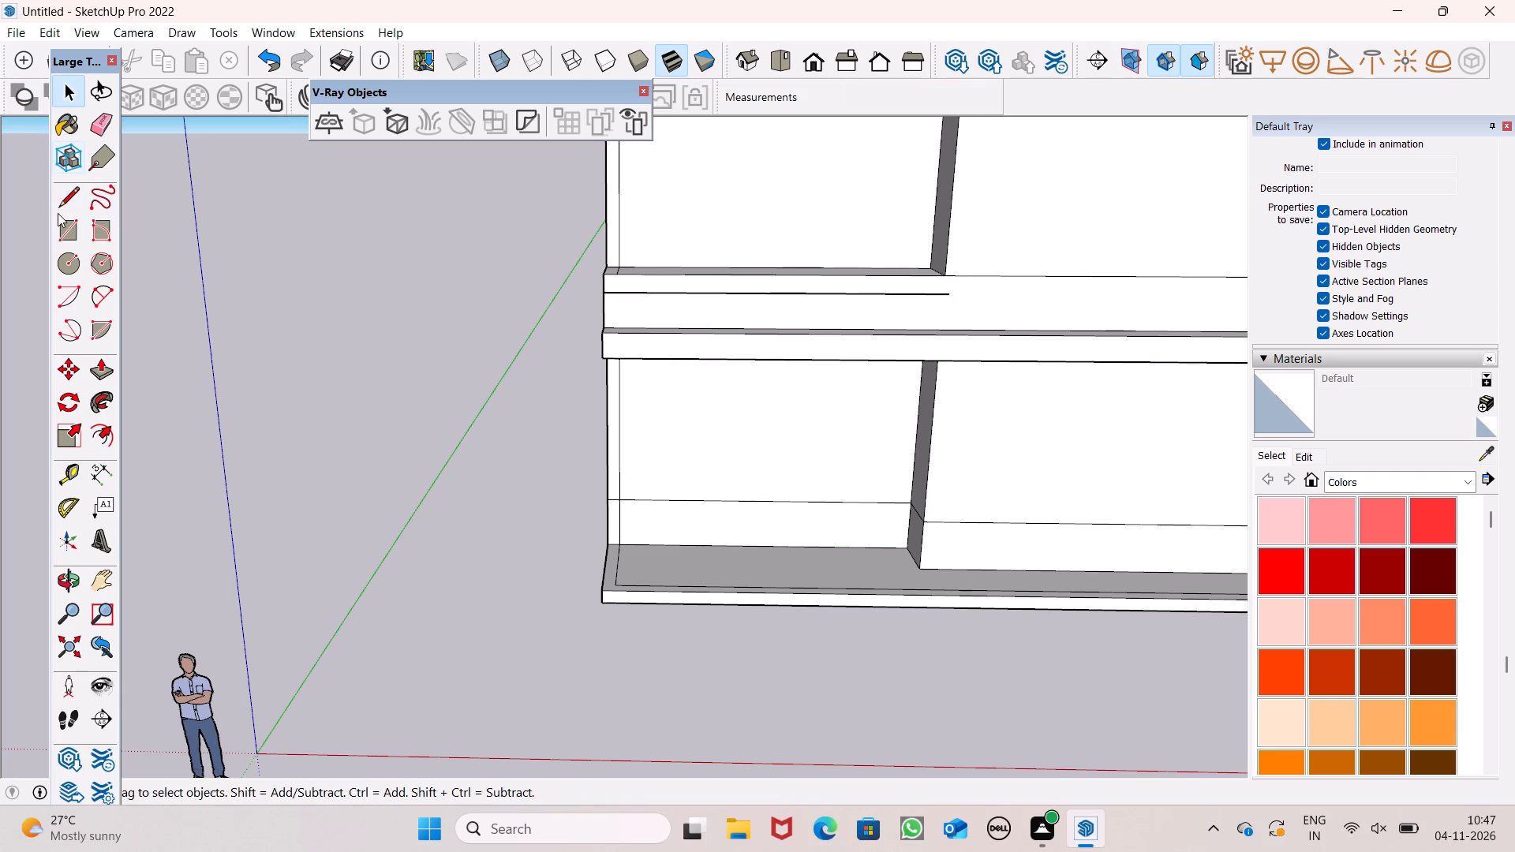
Draw a short vertical line from the foot of the projecting room's corner down to the horizontal line on the band.
left_click(58, 213)
scroll(755, 109, "down", 3)
middle_click_drag(788, 204, 805, 298)
scroll(982, 317, "up", 9)
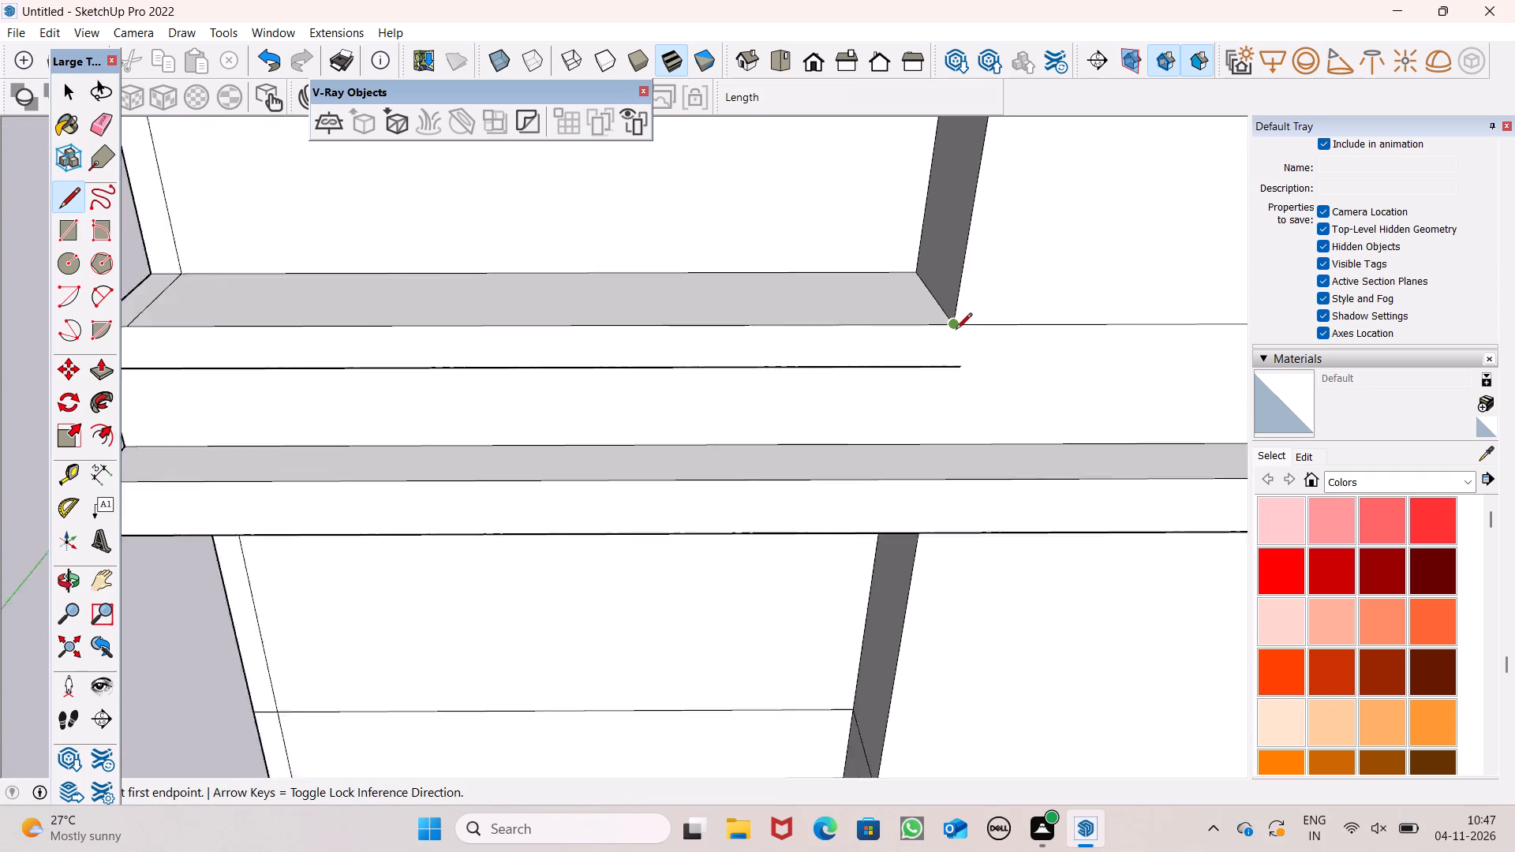
scroll(956, 331, "up", 5)
left_click(951, 322)
left_click(945, 390)
Erase the short stub of the horizontal line that overshoots the vertical line on the front band.
scroll(766, 174, "down", 7)
left_click(108, 130)
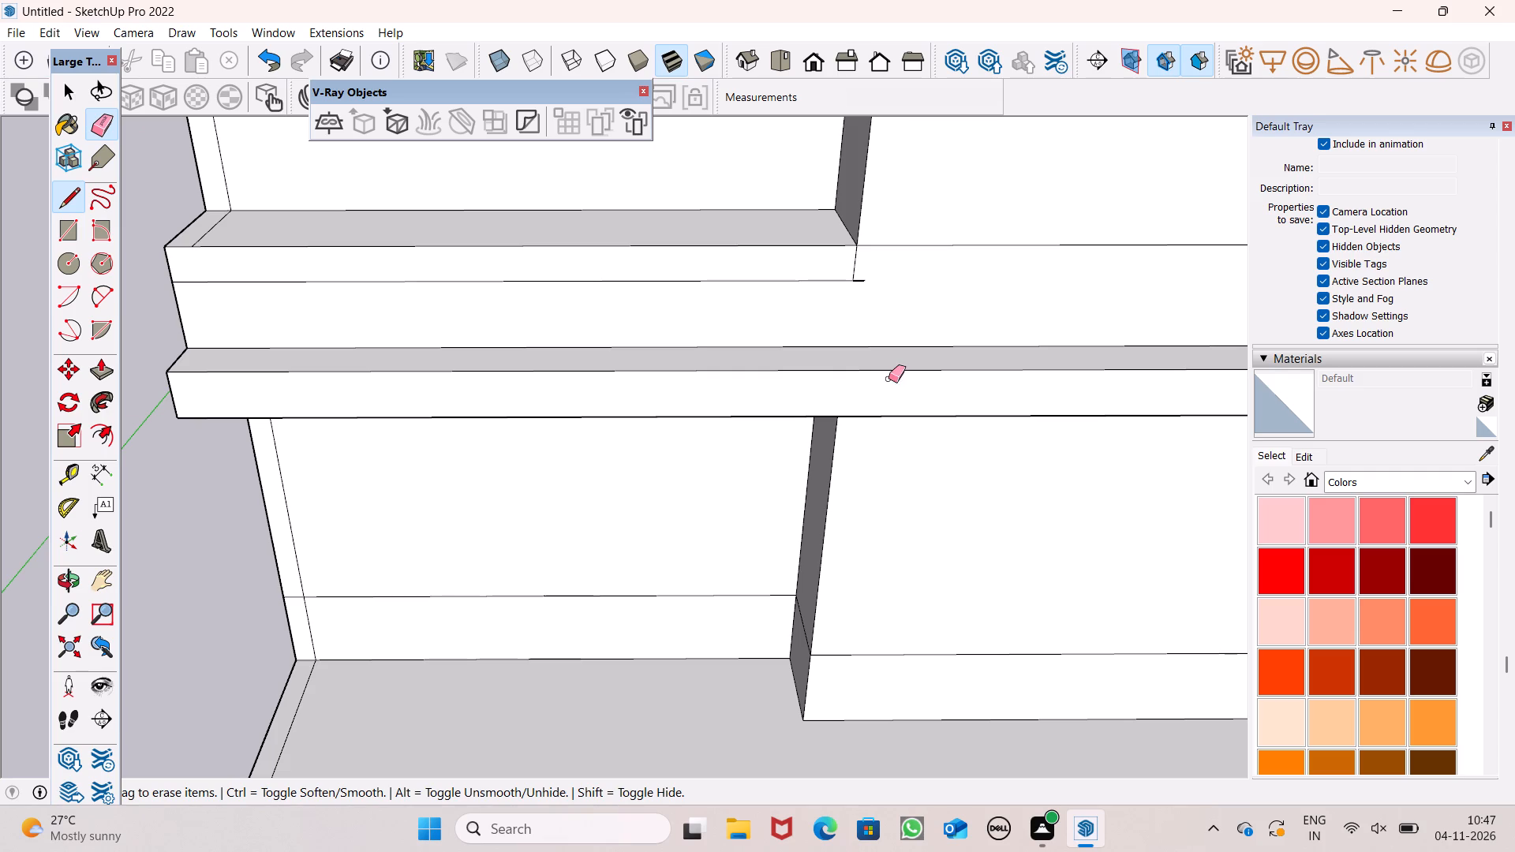
left_click(861, 282)
Erase the short seam edge crossing the front band's top face near its outer end.
scroll(920, 226, "down", 6)
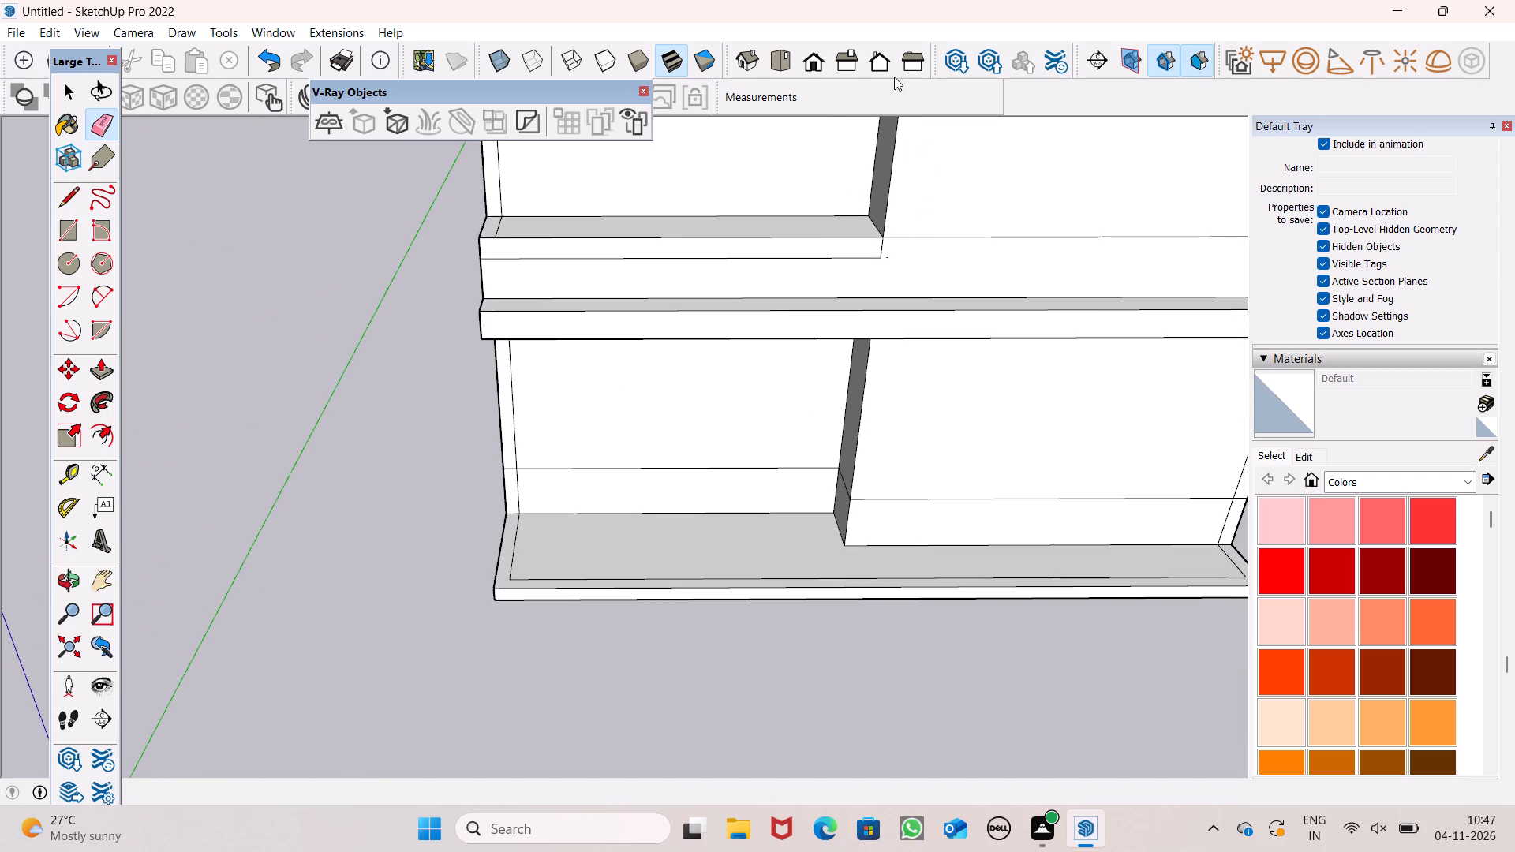
scroll(780, 293, "down", 2)
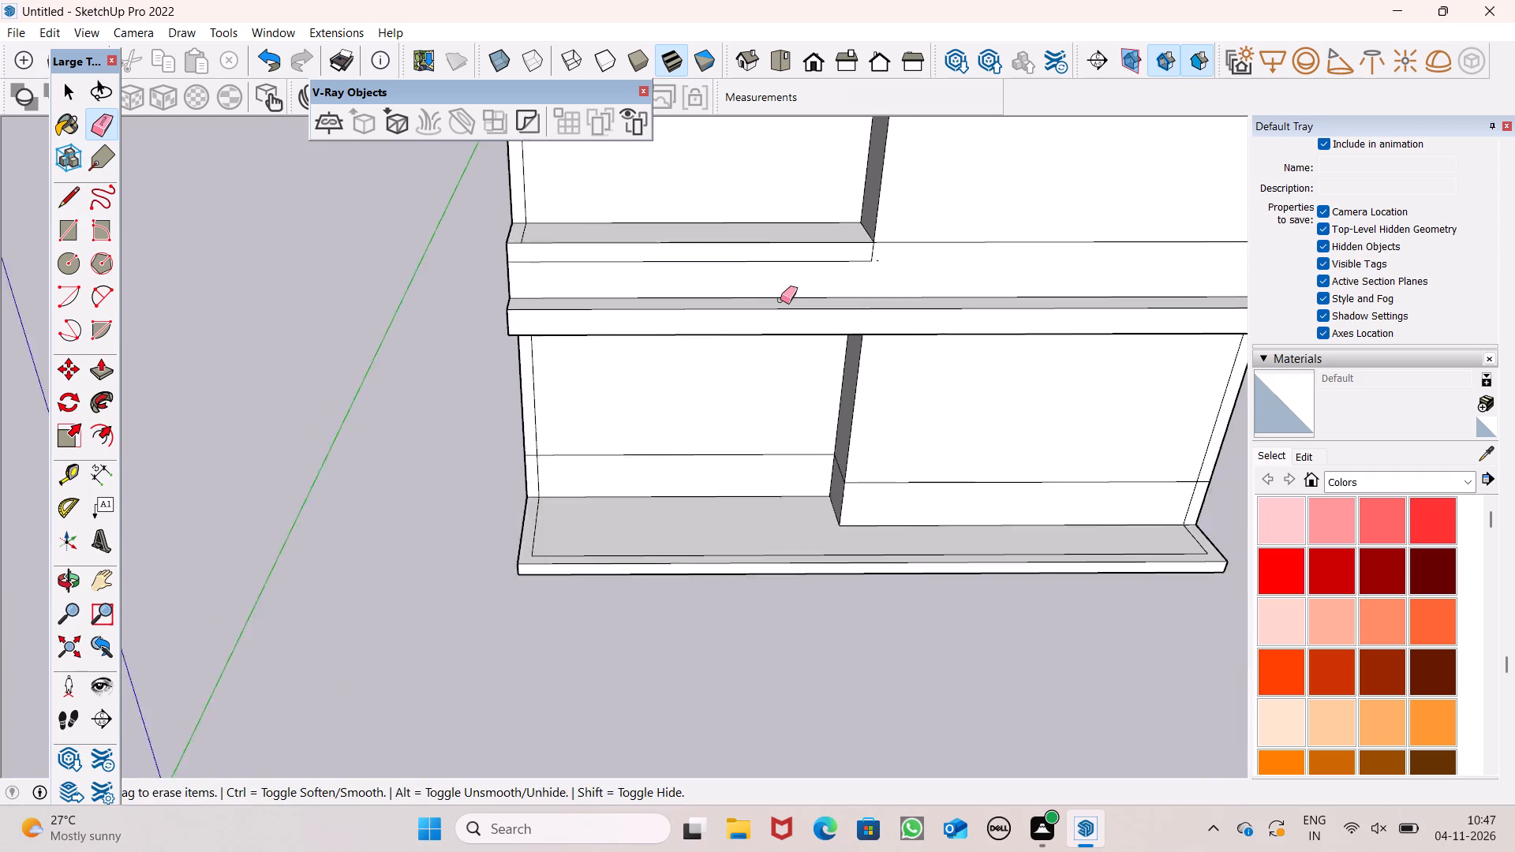
scroll(780, 300, "down", 4)
middle_click_drag(725, 372, 780, 499)
scroll(521, 276, "up", 5)
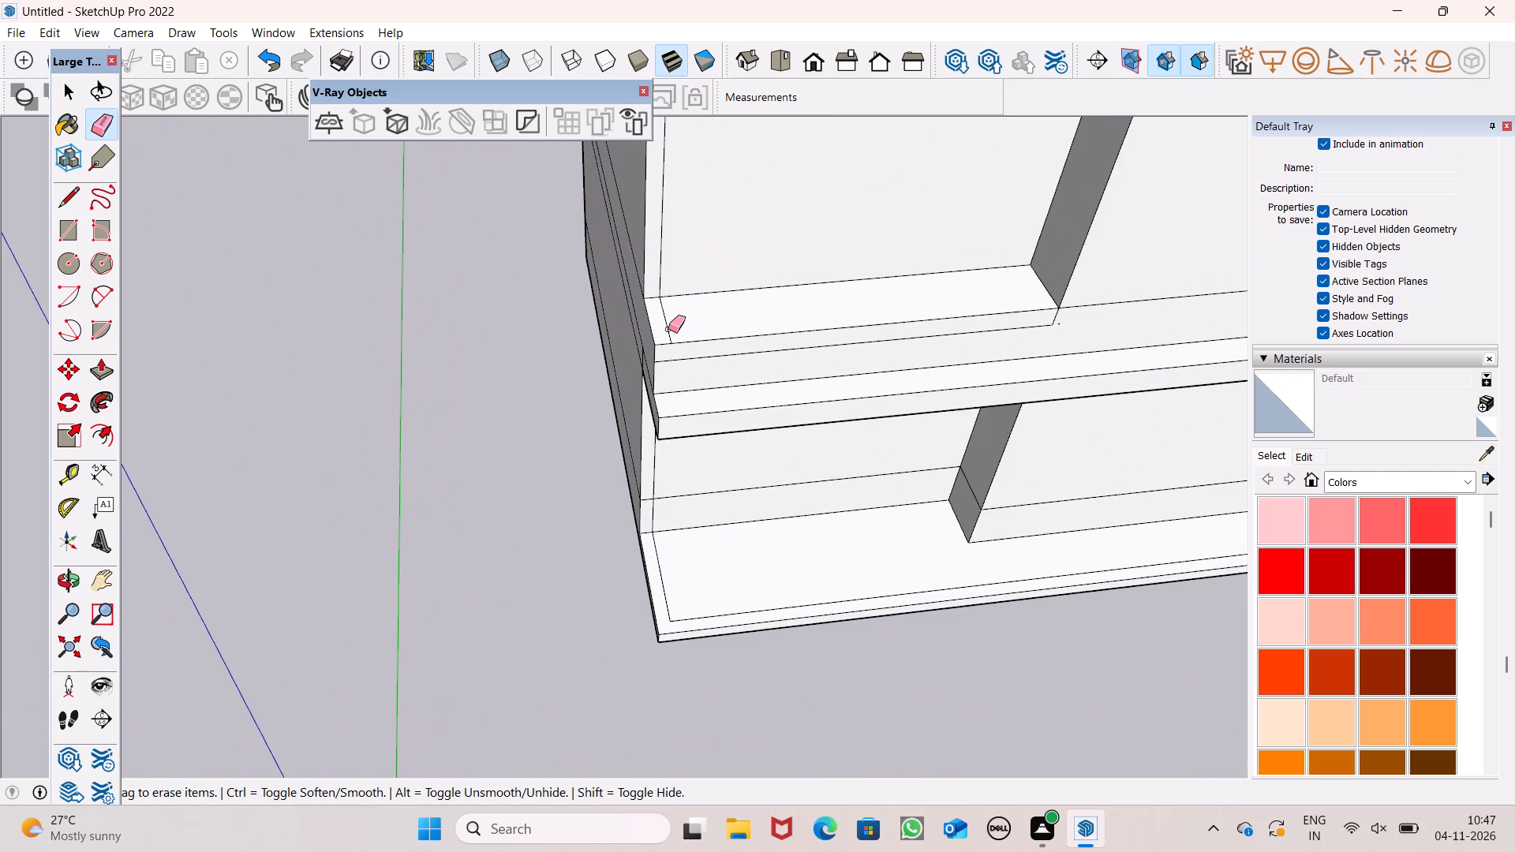
left_click(668, 329)
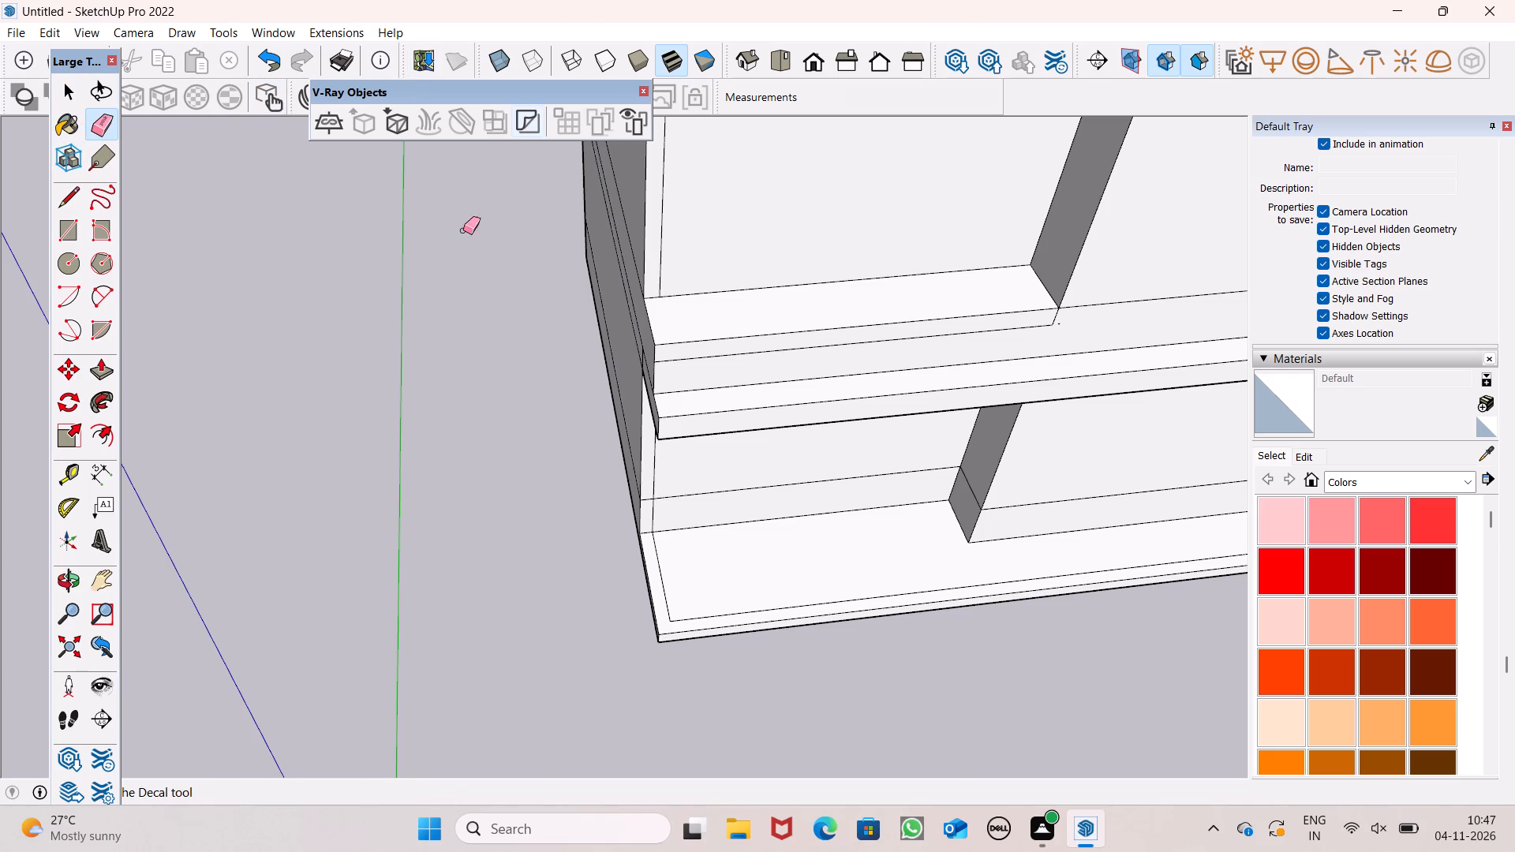
Erase the vertical seam edge beside the outer corner on the upper storey's recessed front wall.
scroll(471, 234, "down", 4)
middle_click_drag(576, 223, 636, 36)
scroll(631, 260, "down", 3)
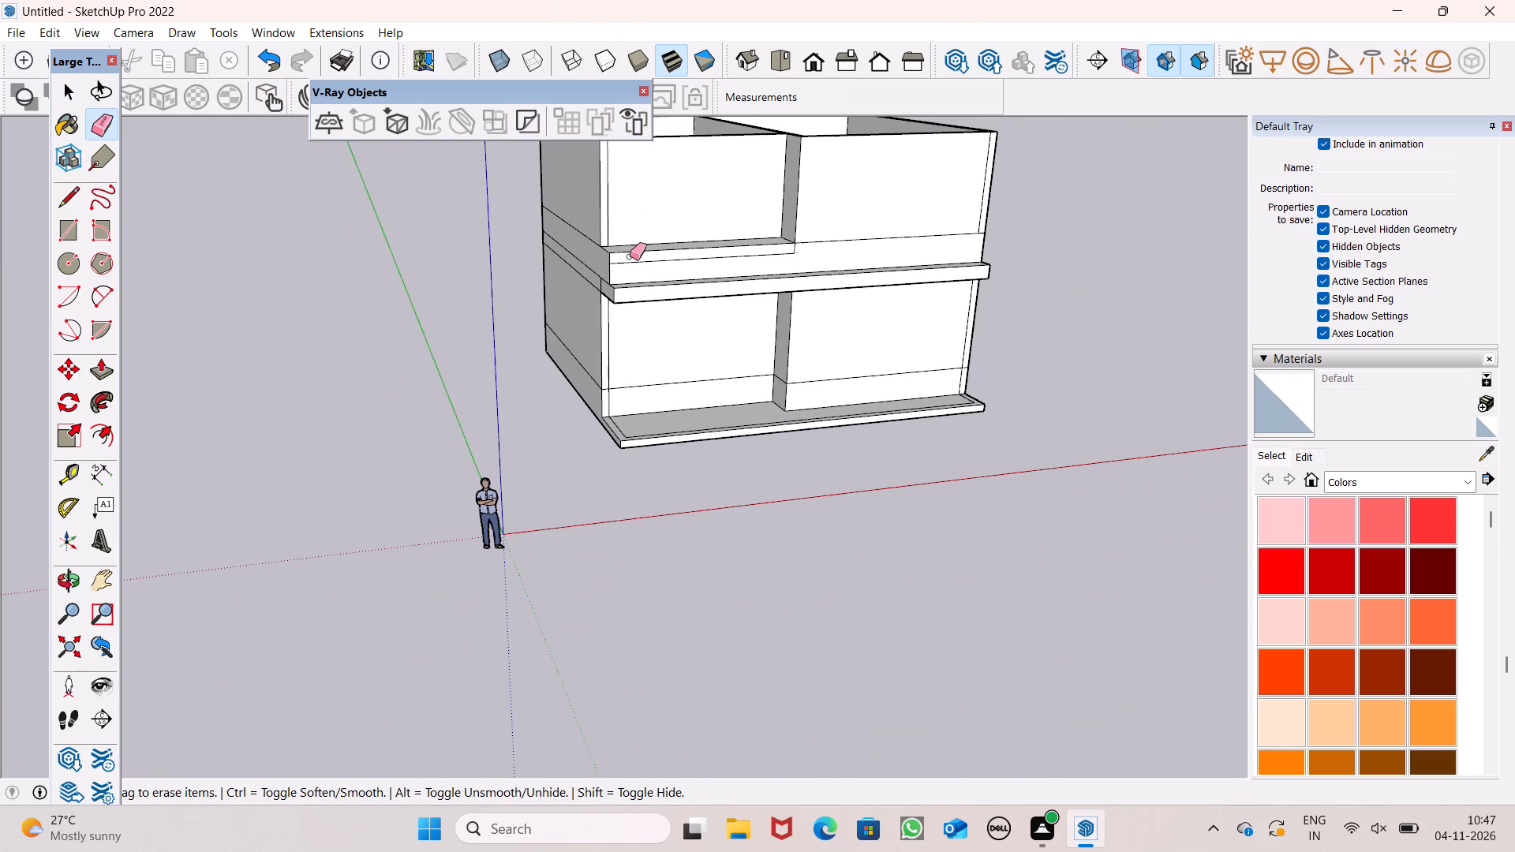
scroll(710, 245, "down", 1)
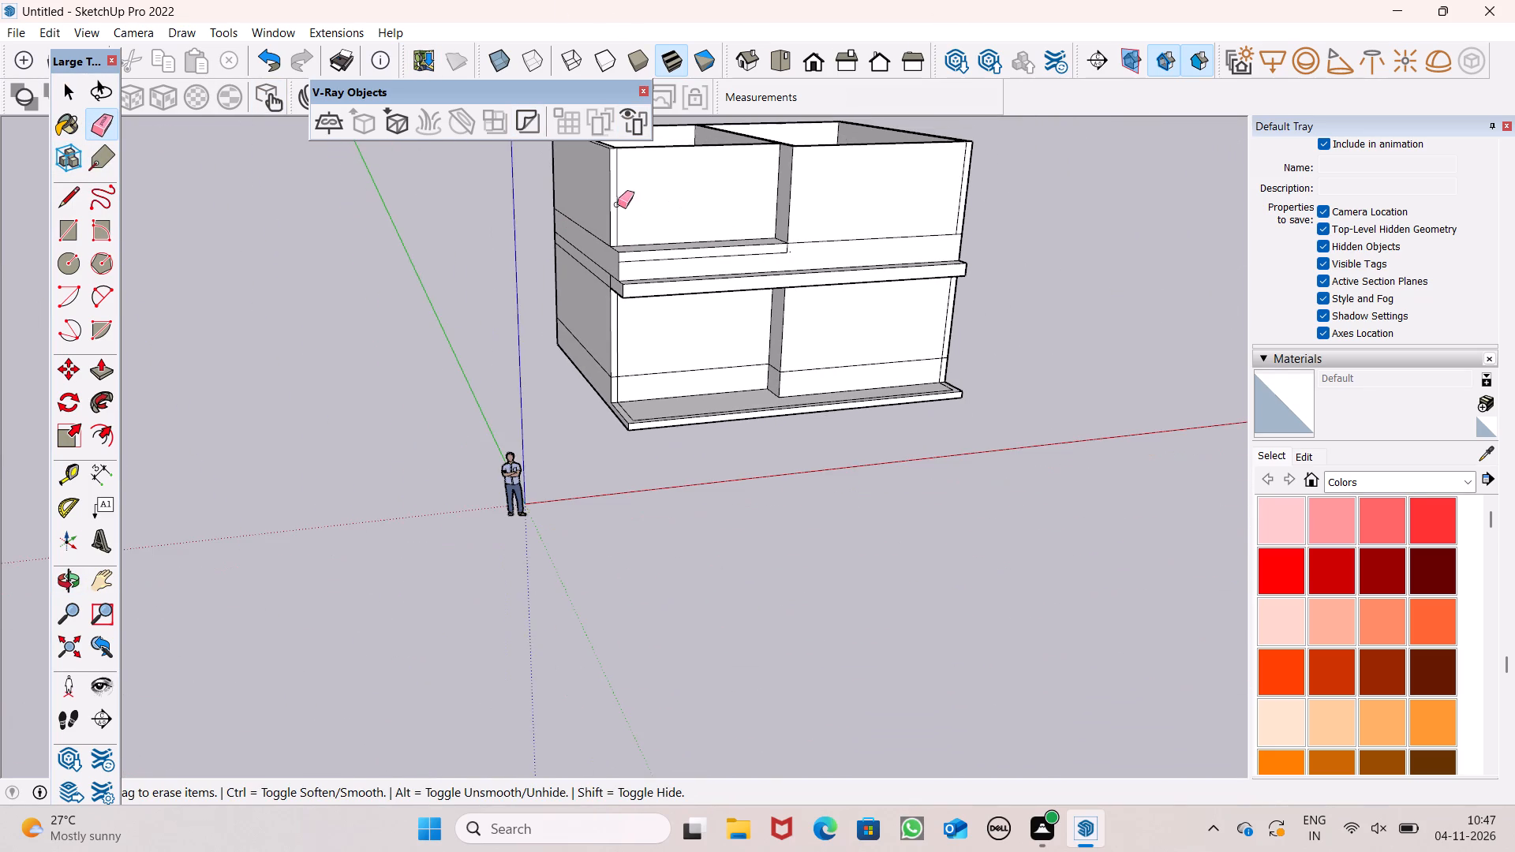
scroll(627, 232, "down", 5)
scroll(535, 204, "up", 2)
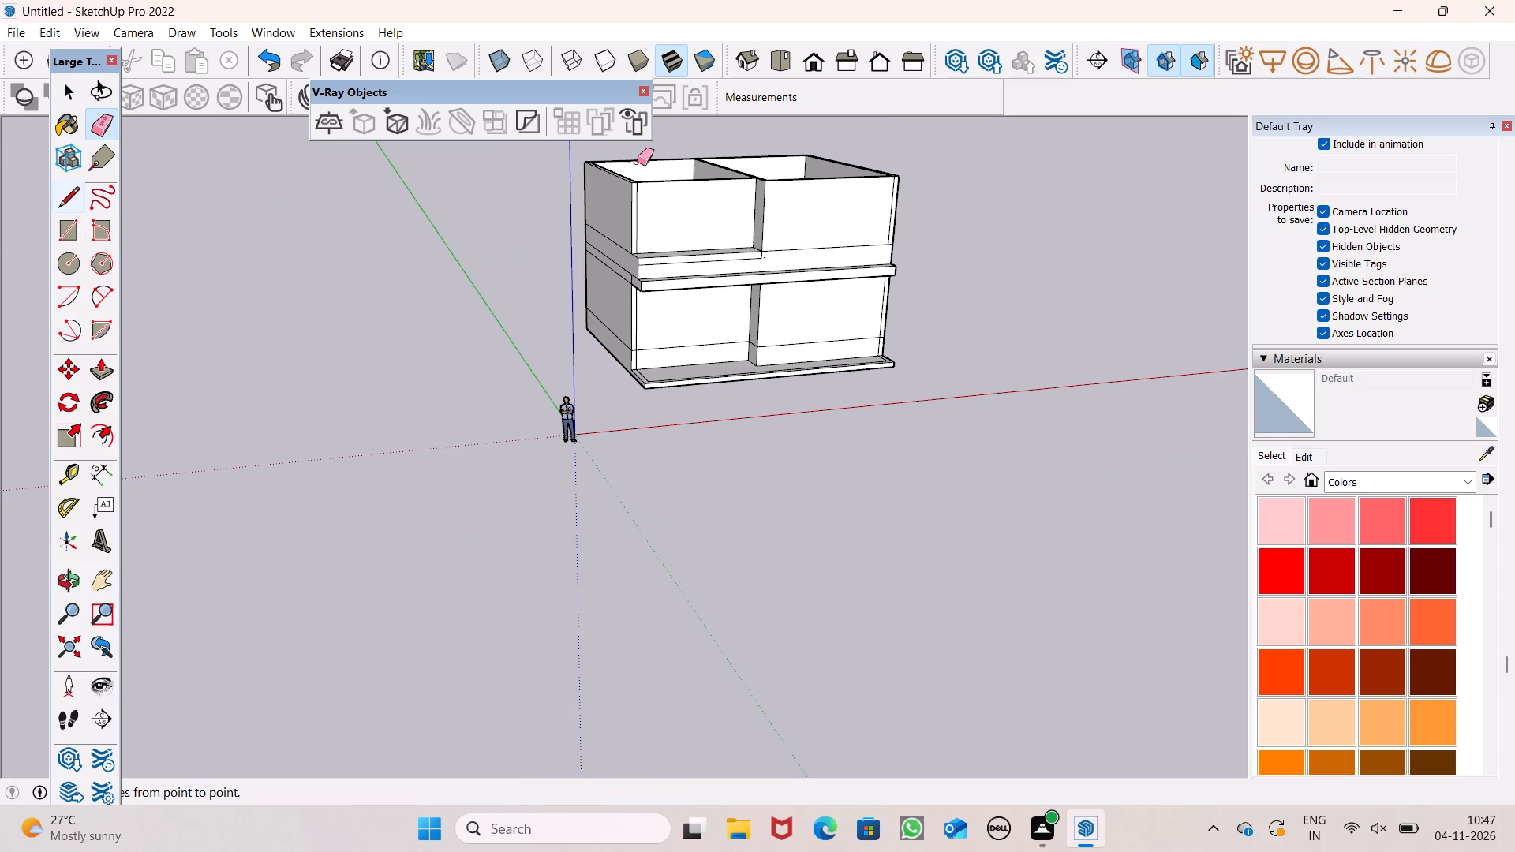
scroll(668, 217, "up", 5)
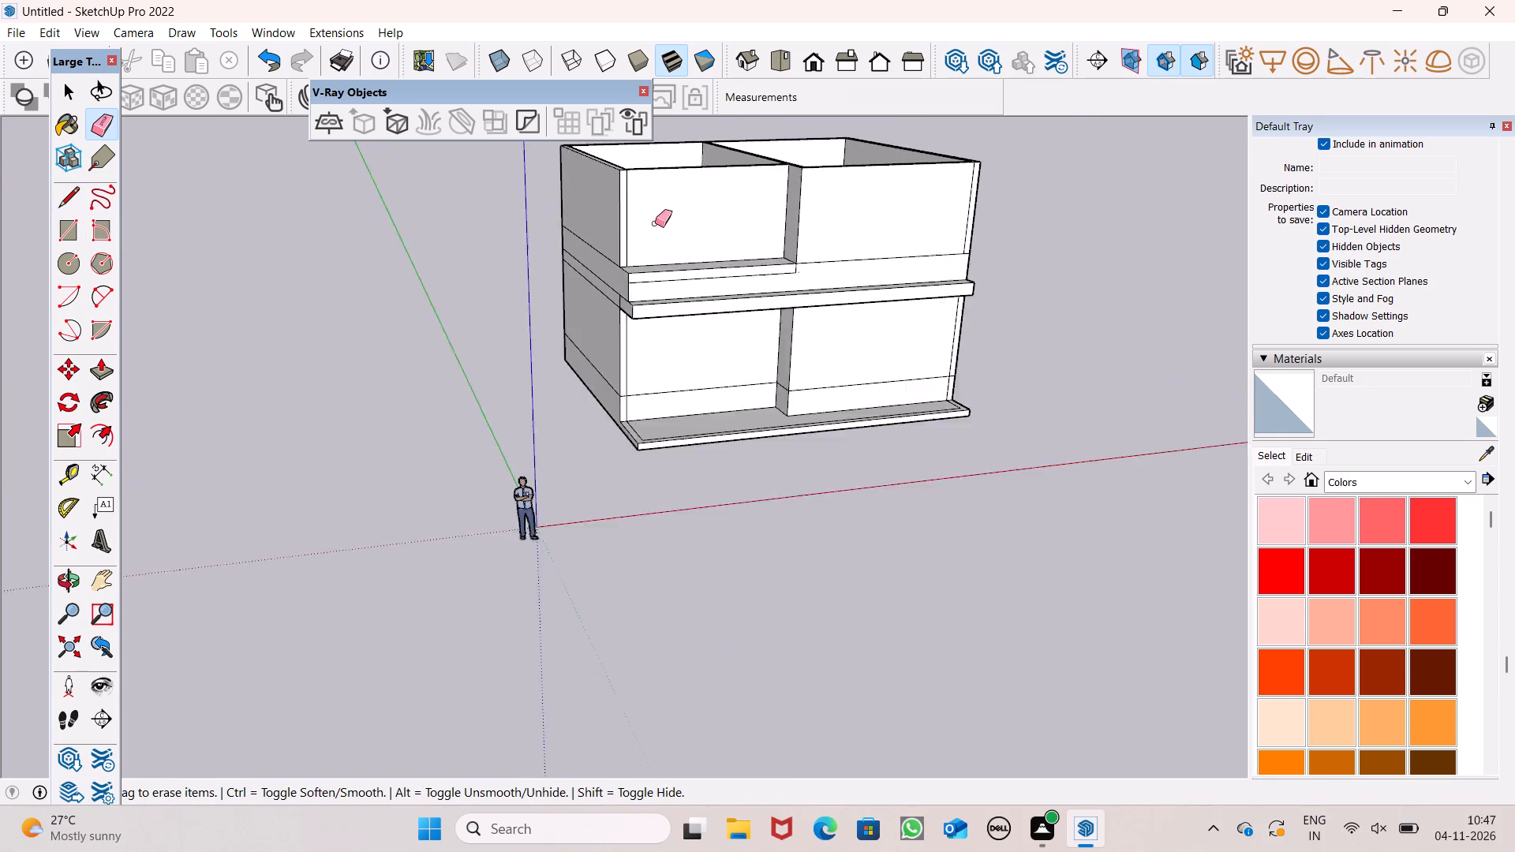
scroll(655, 223, "up", 9)
left_click_drag(625, 266, 614, 276)
Examine the front corner, side wall and band from several angles for leftover edges.
scroll(706, 331, "down", 2)
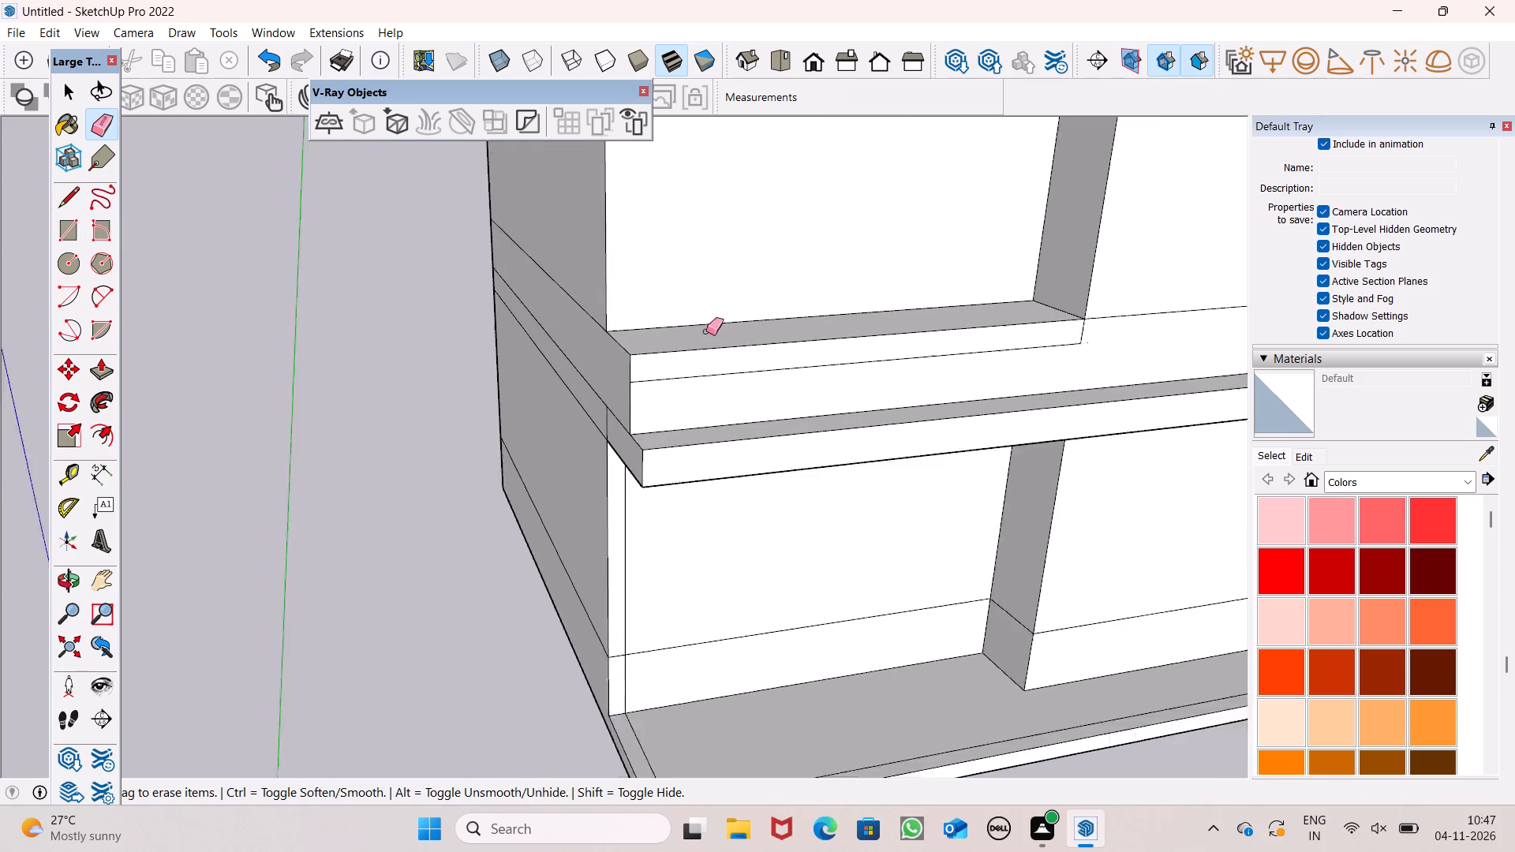
scroll(706, 331, "down", 8)
middle_click_drag(798, 348, 836, 429)
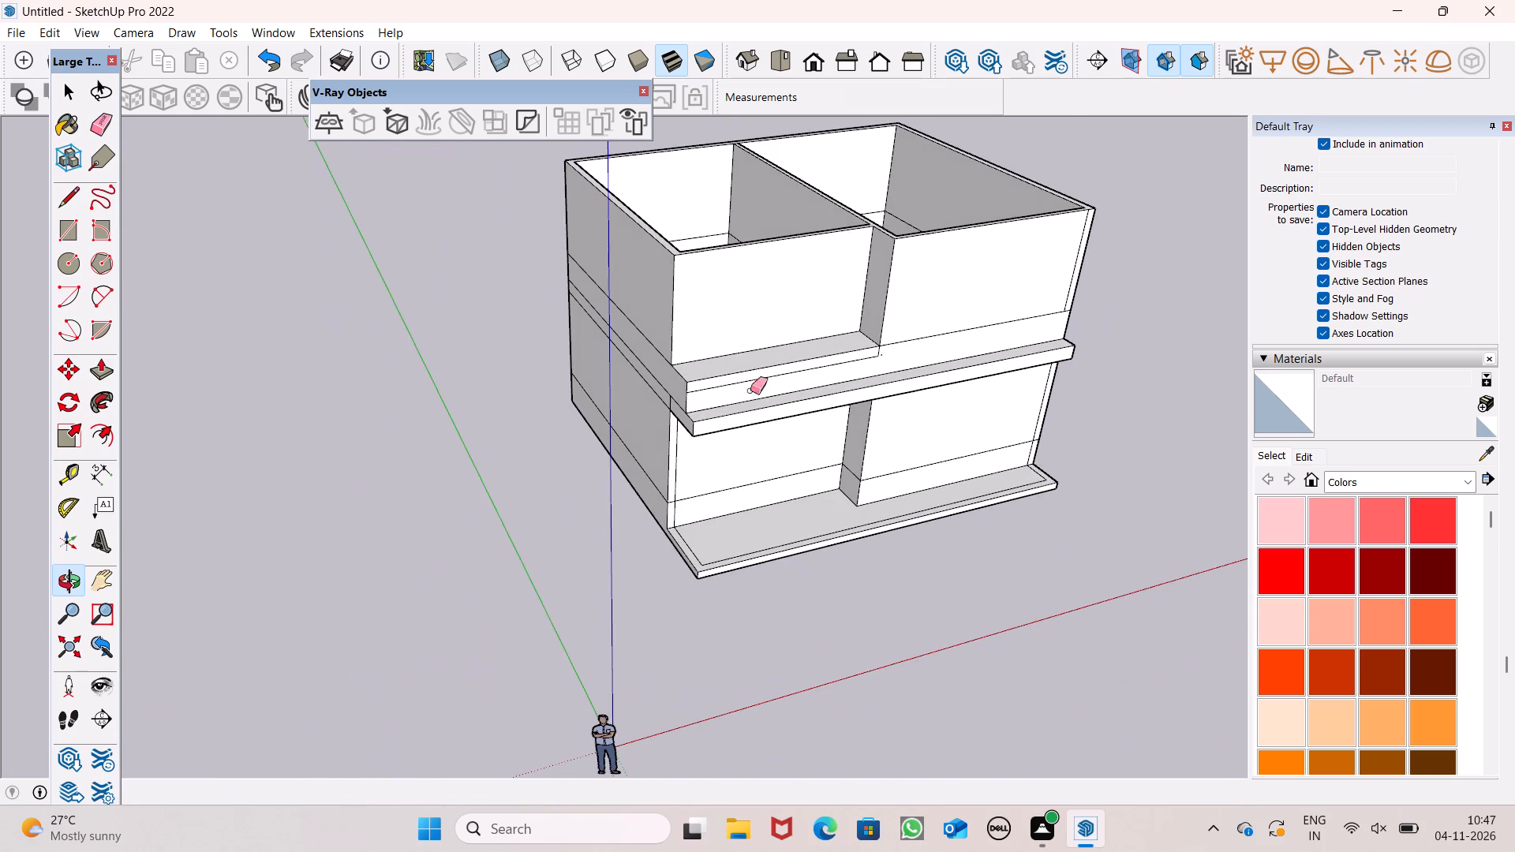
scroll(491, 363, "up", 5)
scroll(603, 297, "down", 1)
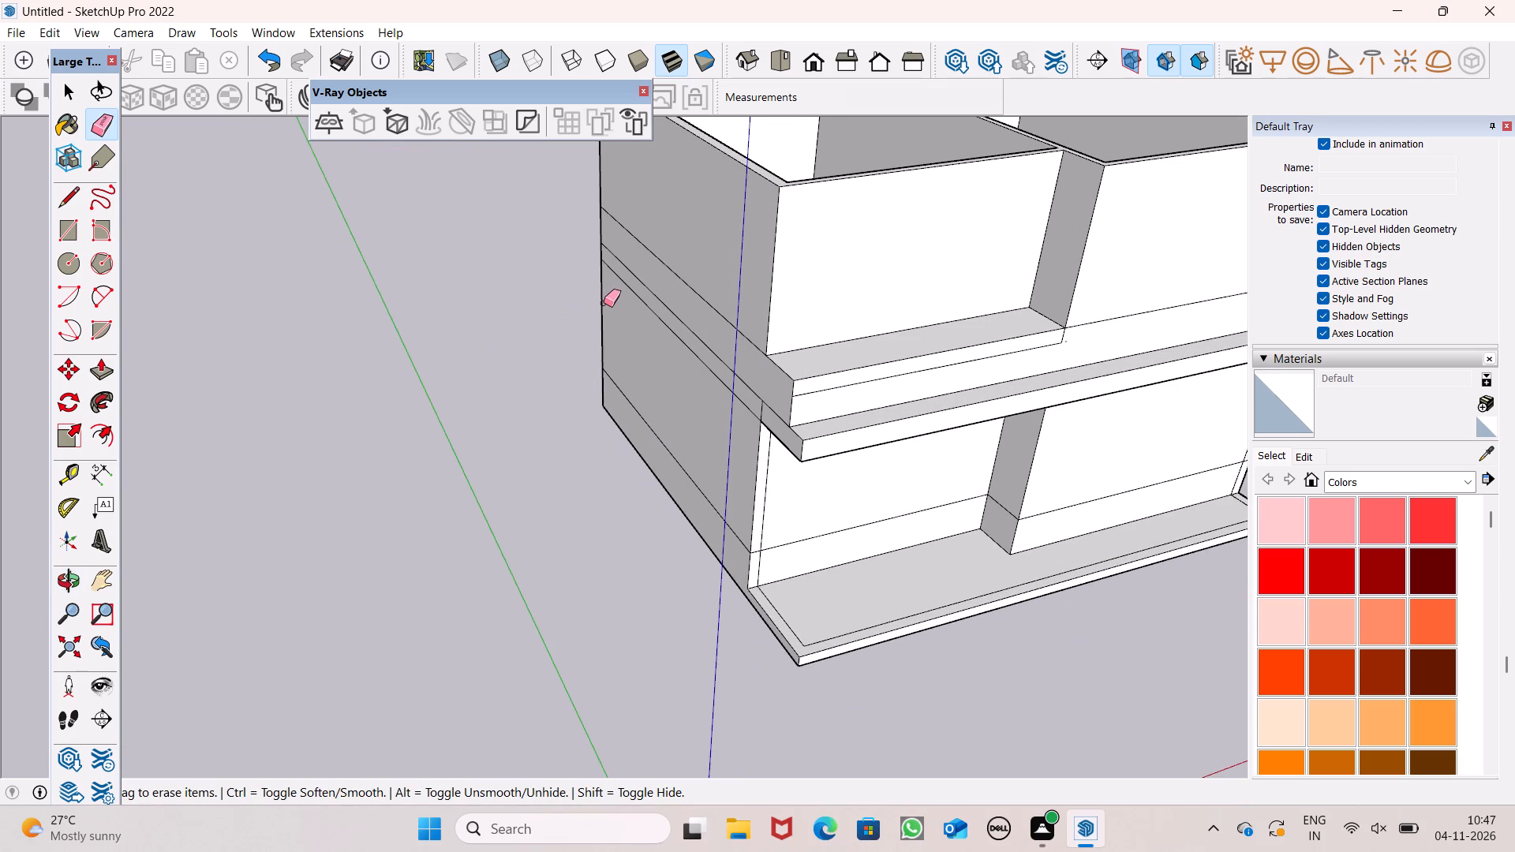
scroll(604, 303, "down", 2)
middle_click_drag(1026, 459, 901, 452)
scroll(731, 312, "down", 3)
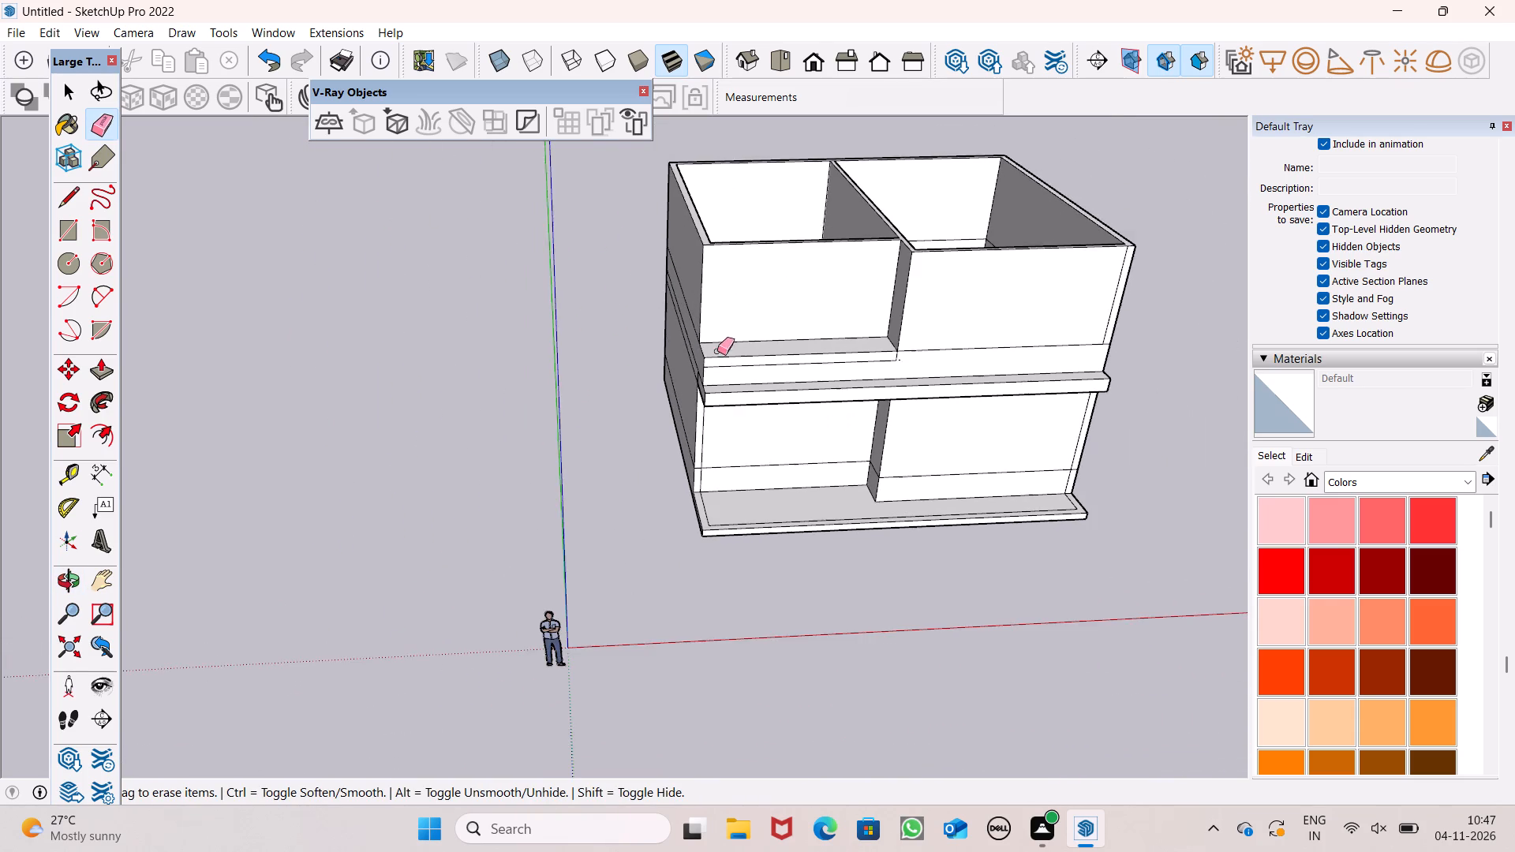
middle_click_drag(717, 353, 819, 514)
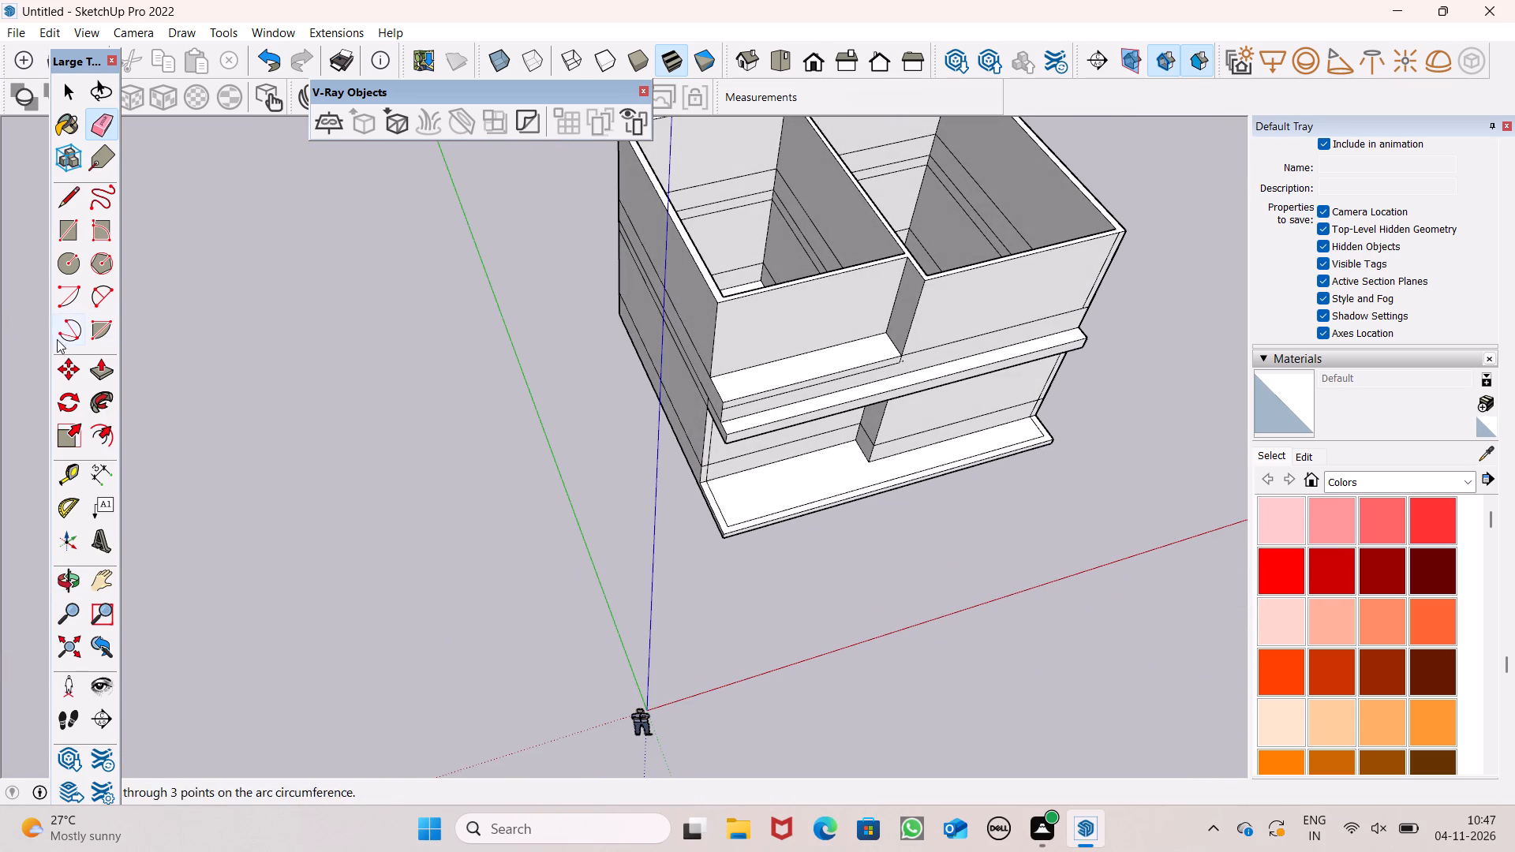
Push/Pull the front face of the long ledge below the upper band outward by about 10 1/8".
left_click(113, 368)
scroll(578, 161, "down", 1)
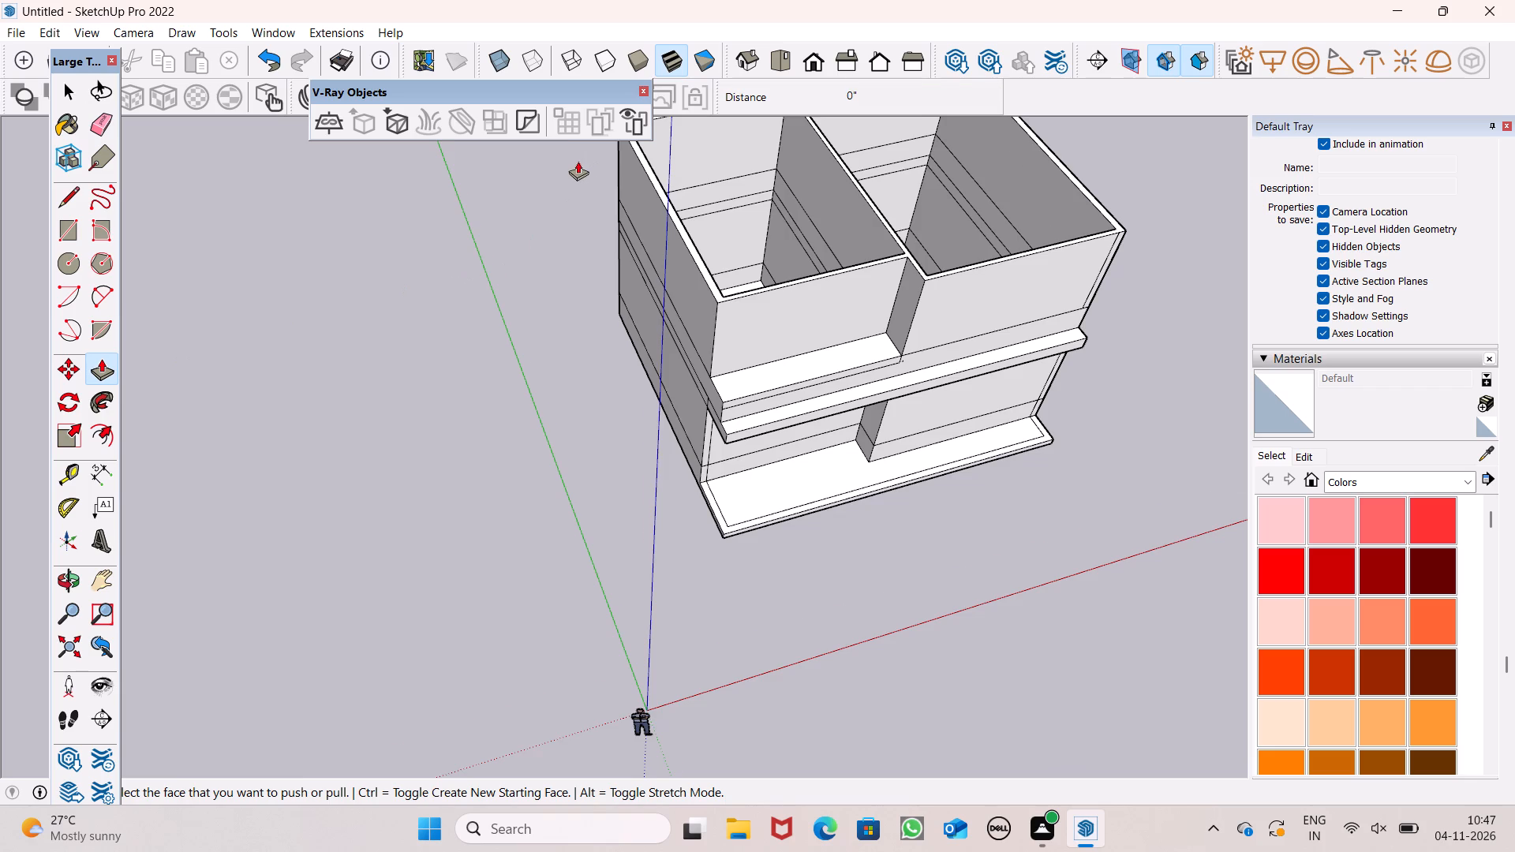
scroll(578, 161, "down", 1)
middle_click_drag(656, 239, 707, 286)
scroll(778, 275, "up", 5)
scroll(680, 284, "down", 4)
middle_click_drag(701, 328, 756, 226)
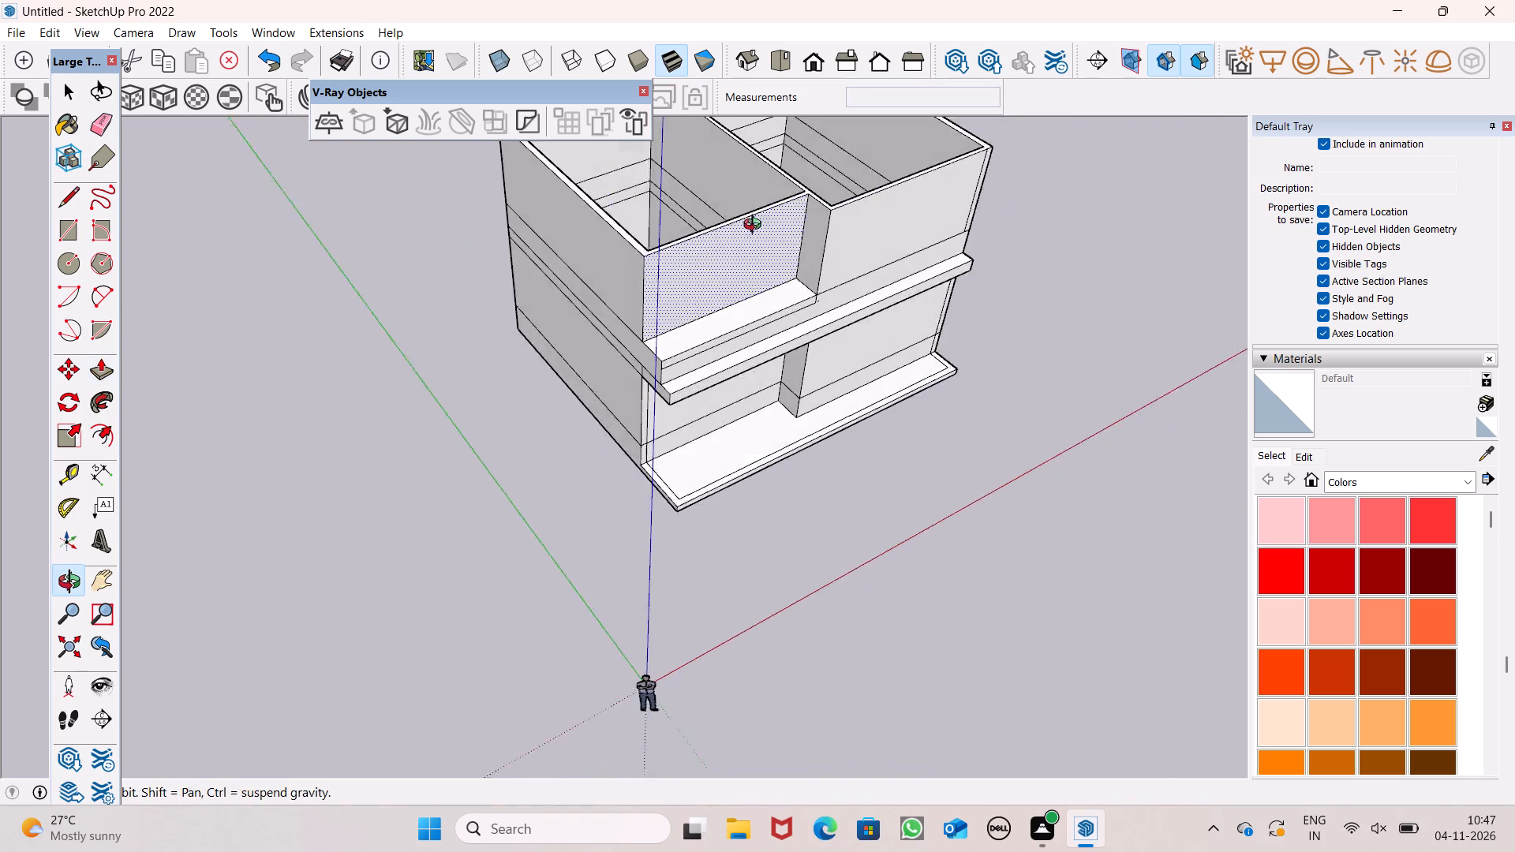
middle_click_drag(756, 226, 758, 215)
scroll(757, 219, "up", 5)
left_click_drag(716, 398, 720, 402)
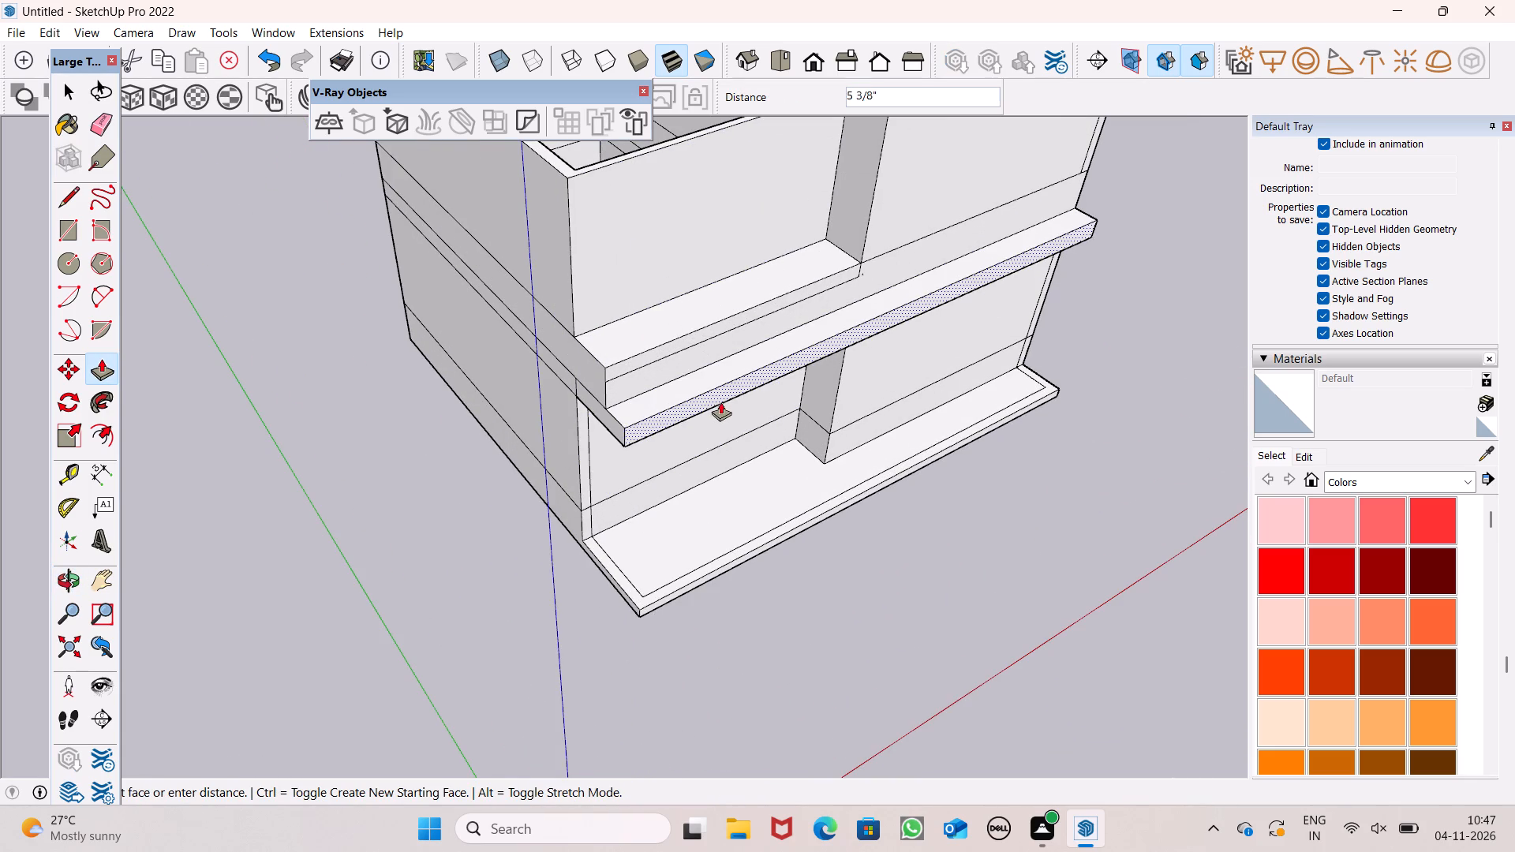
left_click_drag(720, 402, 724, 406)
Push/Pull the narrow strip at the top of the front band outward by 1' 6" to form a projecting slab.
scroll(978, 109, "down", 6)
middle_click_drag(956, 274, 935, 290)
scroll(956, 274, "up", 1)
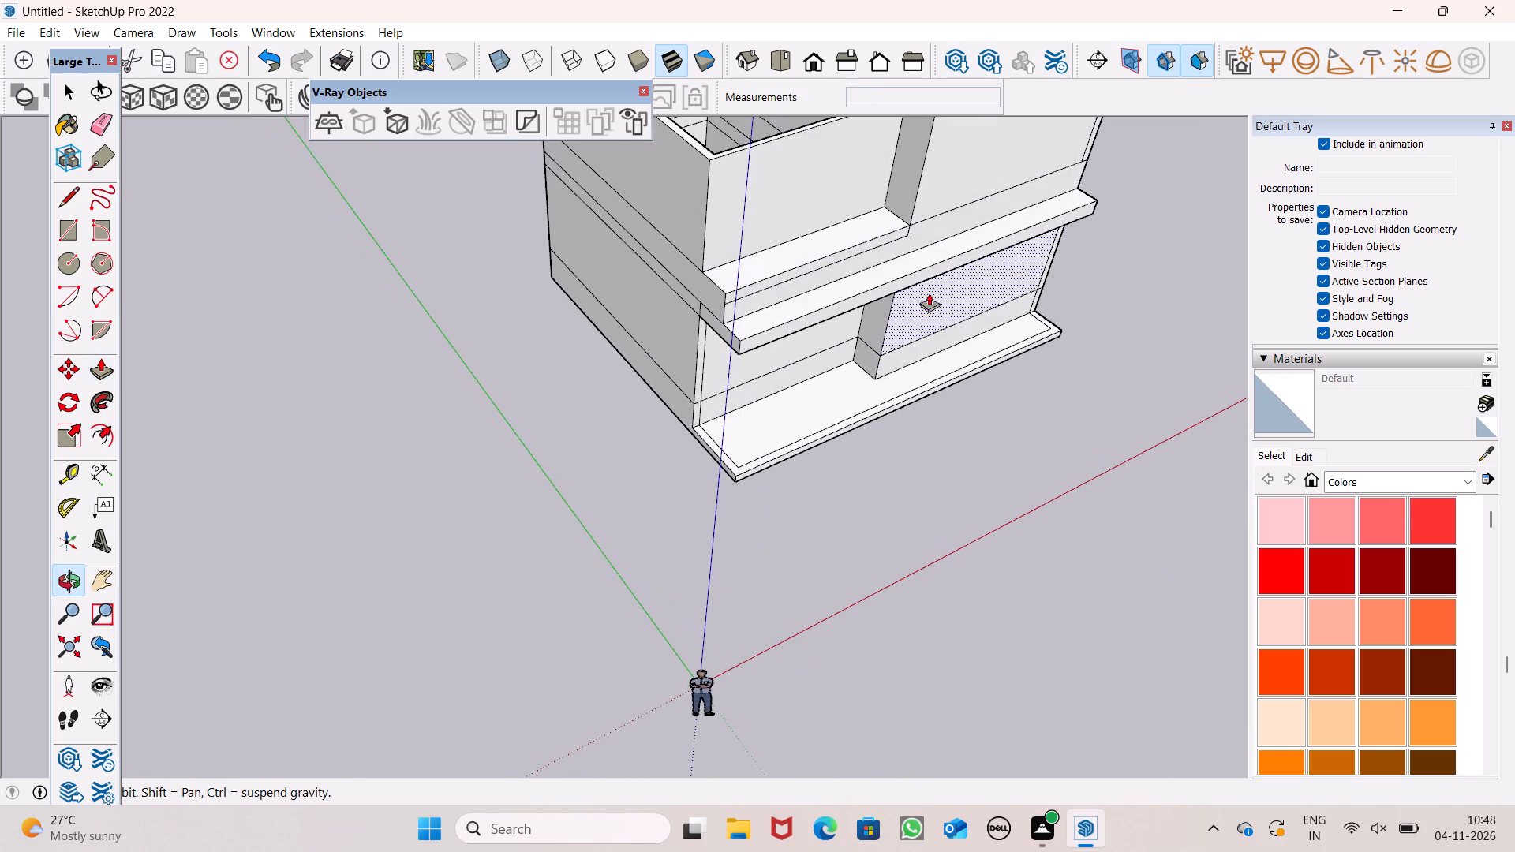
scroll(619, 177, "up", 1)
middle_click_drag(619, 177, 498, 273)
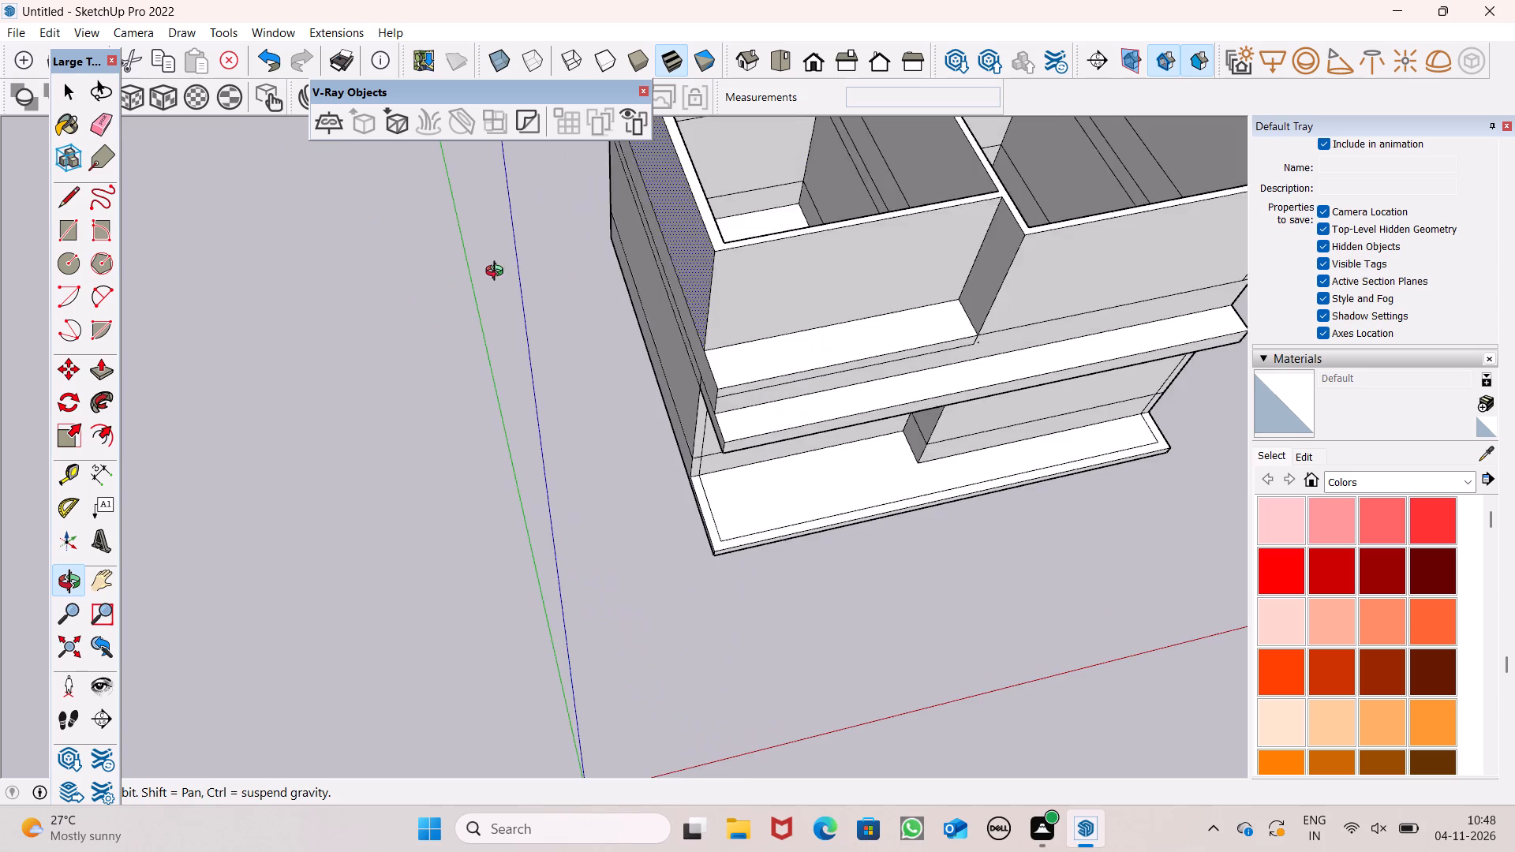
middle_click_drag(498, 273, 499, 284)
scroll(857, 246, "down", 2)
scroll(880, 325, "up", 5)
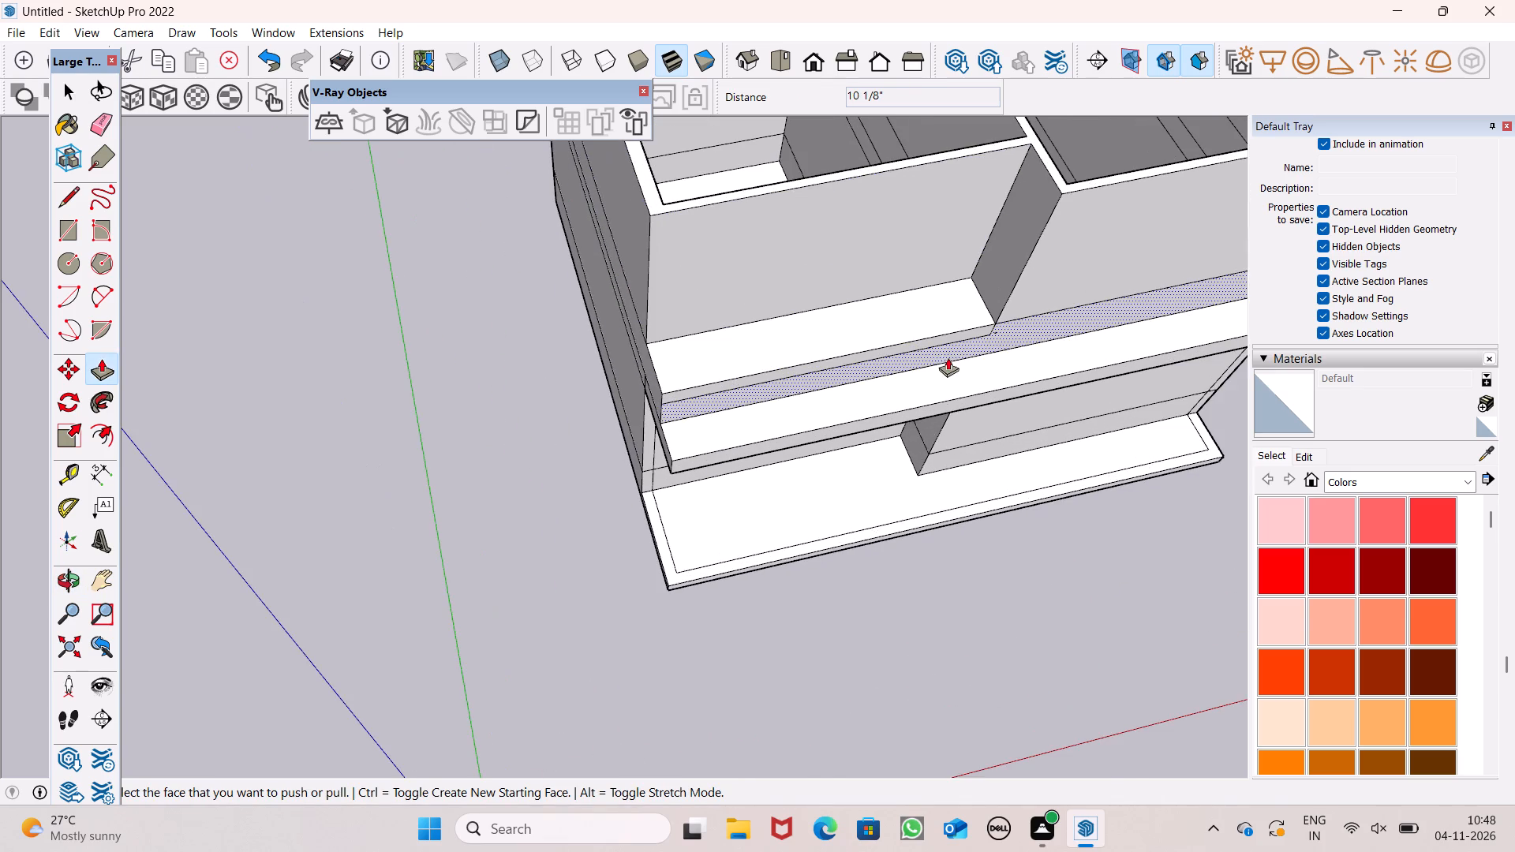
left_click_drag(959, 332, 978, 353)
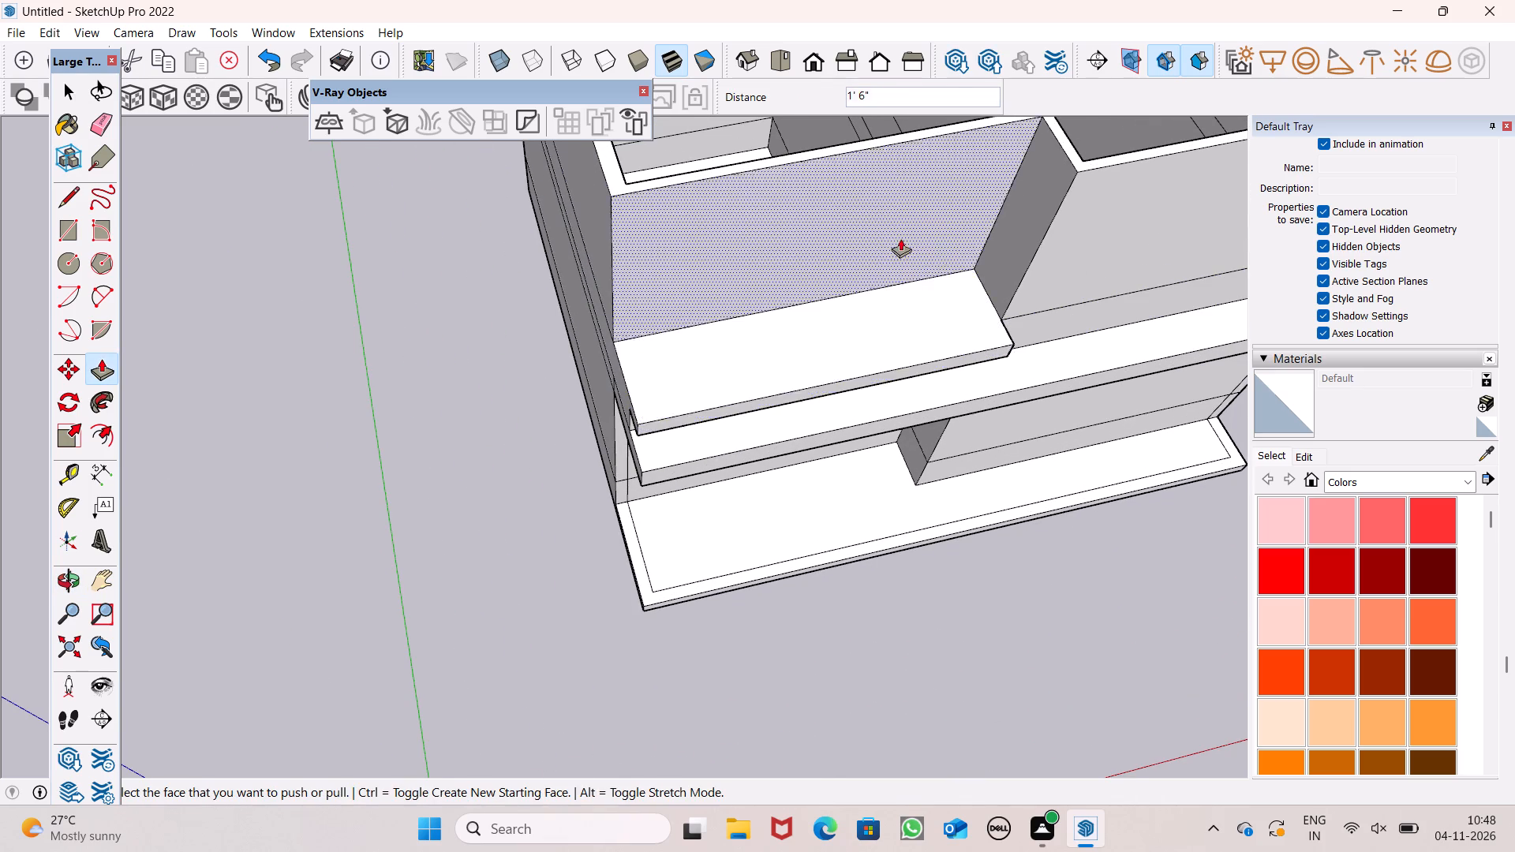
Examine the front elevation and the projecting upper balcony slab from several angles.
scroll(900, 238, "down", 5)
scroll(903, 296, "up", 1)
middle_click_drag(903, 296, 715, 0)
scroll(769, 405, "down", 5)
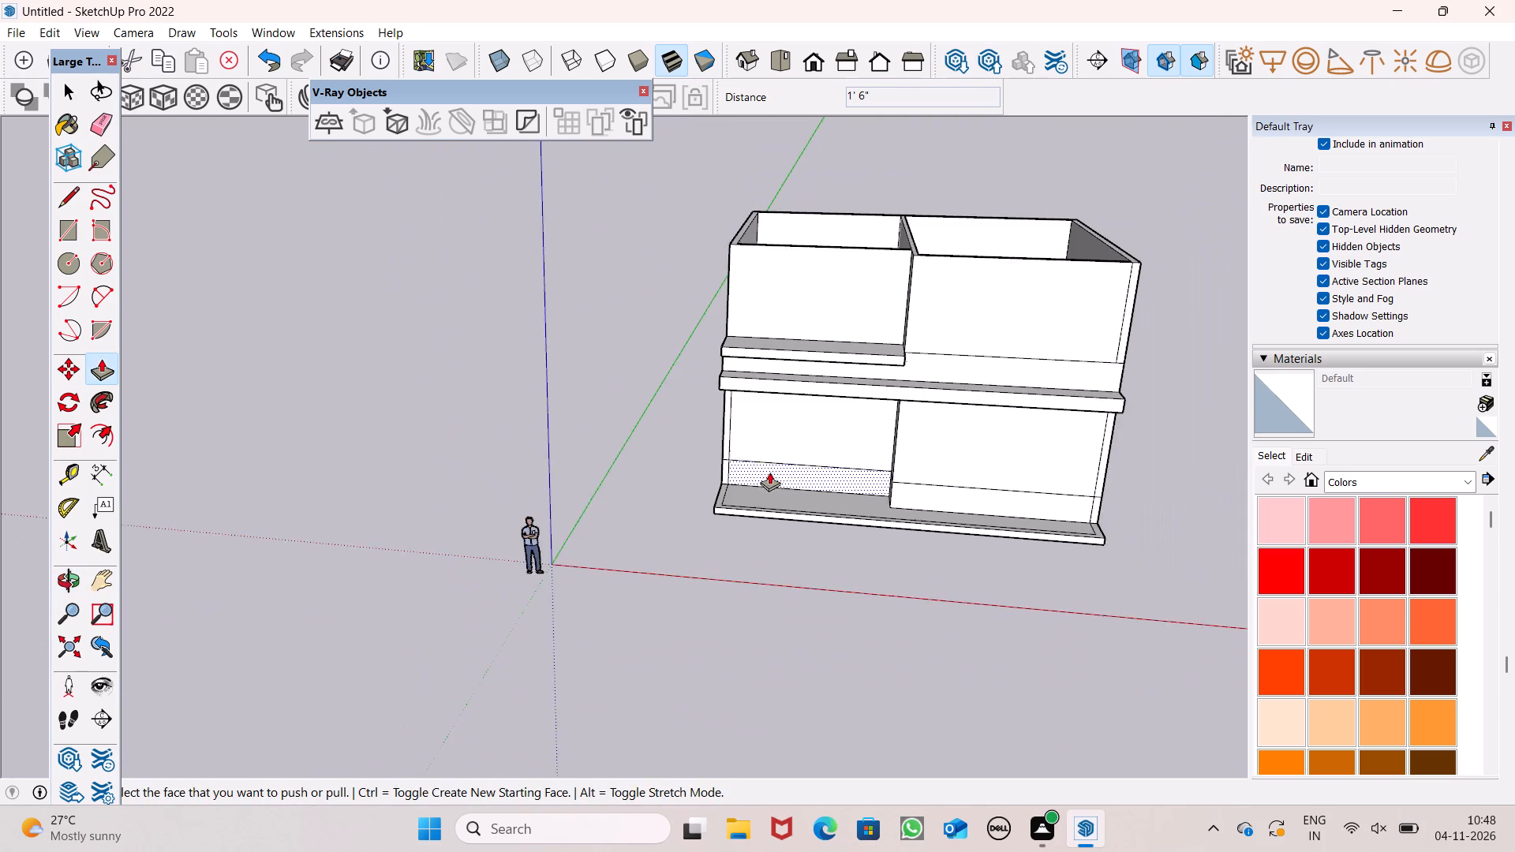
middle_click_drag(532, 226, 569, 323)
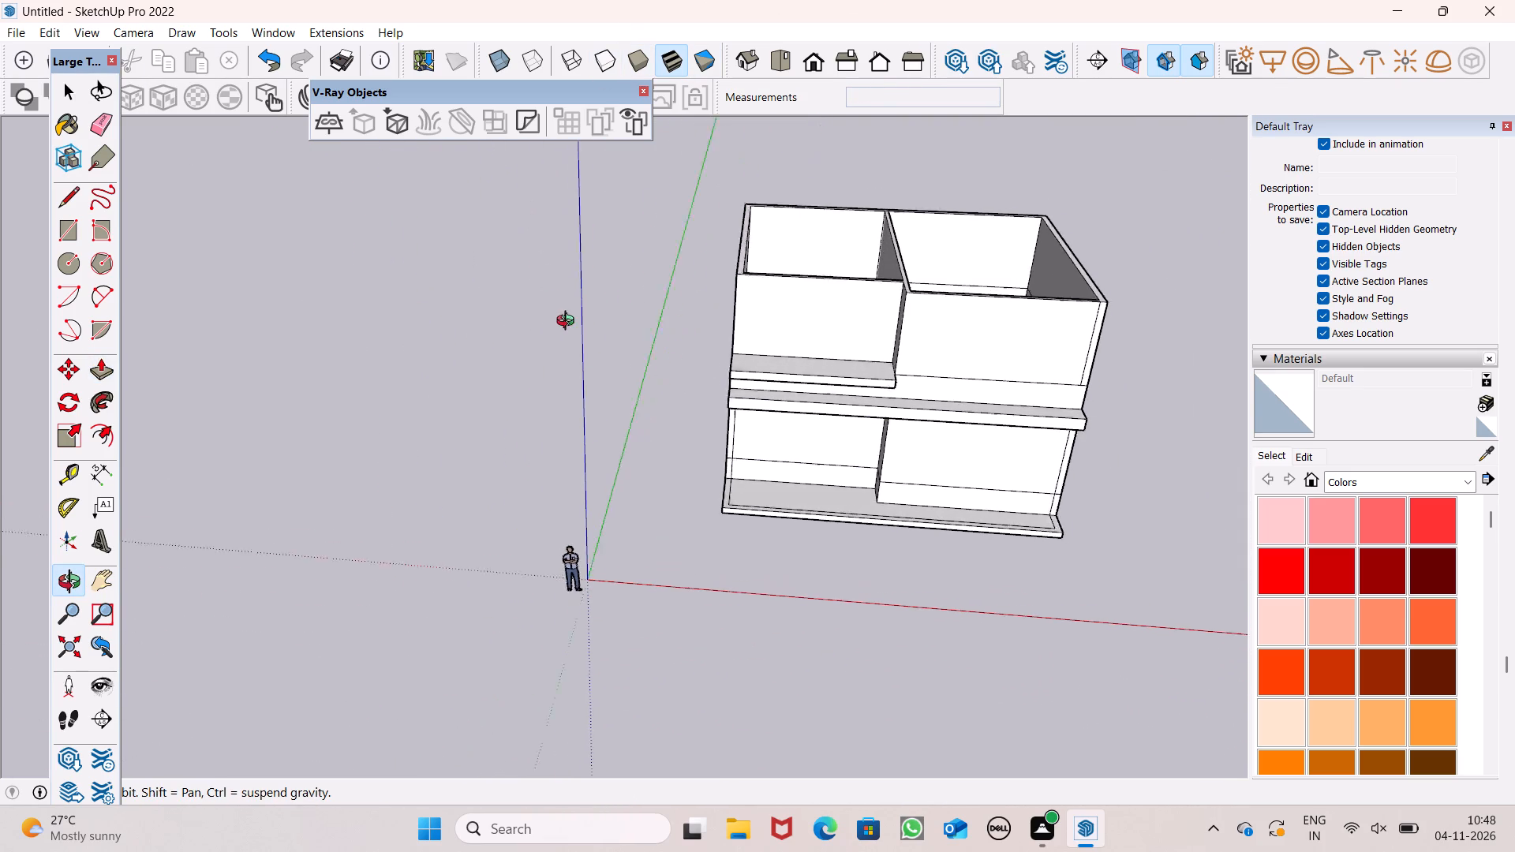
middle_click_drag(569, 323, 585, 340)
scroll(630, 278, "up", 7)
scroll(620, 319, "down", 2)
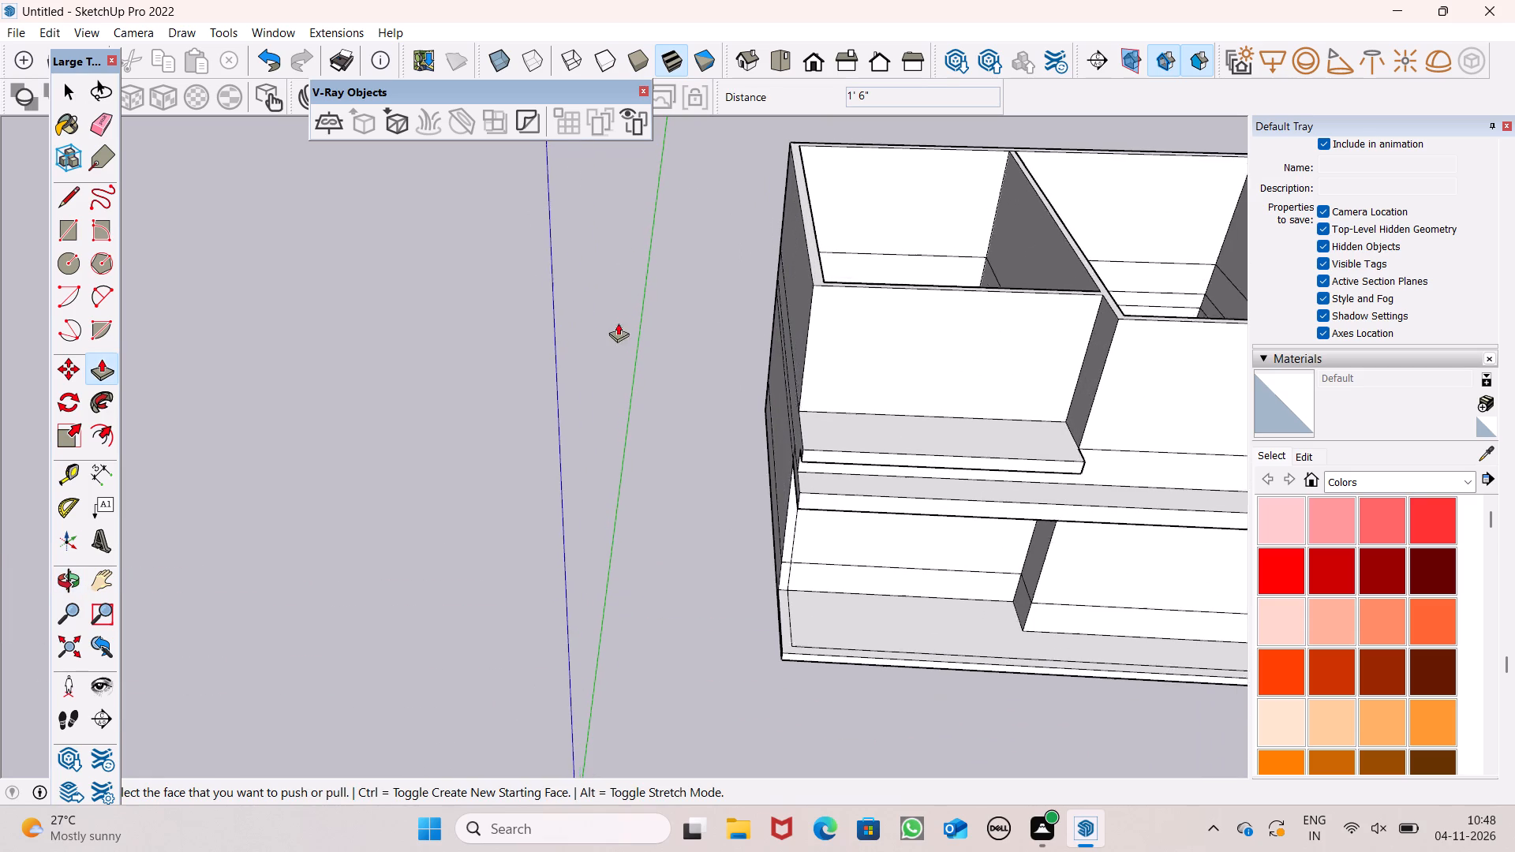
scroll(618, 323, "down", 2)
Draw a line about 4' 8" long across the upper balcony slab near its outer end, from wall to front edge.
left_click(72, 194)
scroll(637, 418, "up", 2)
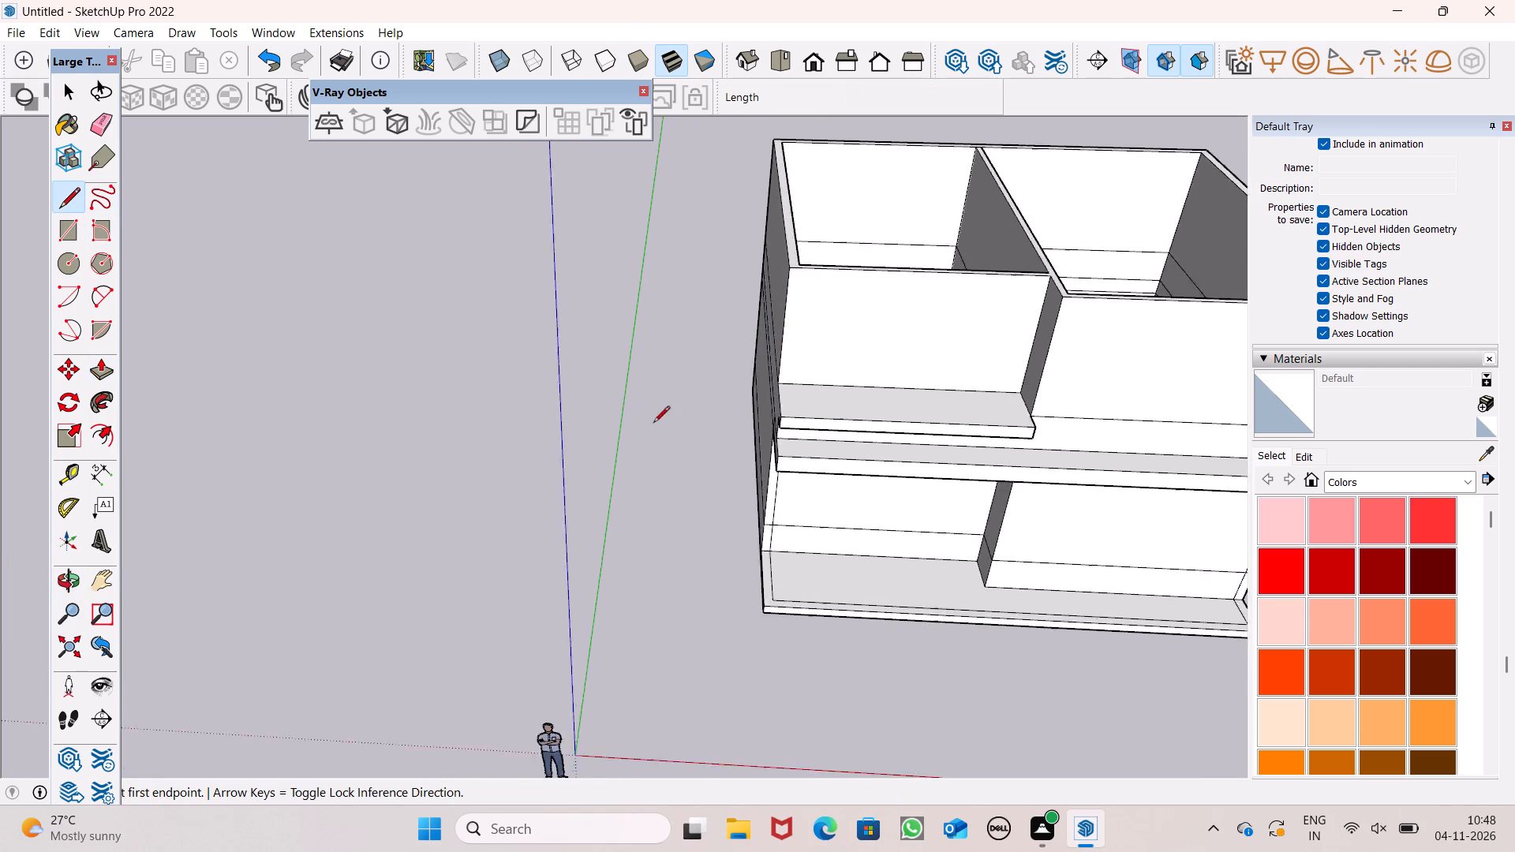
scroll(653, 424, "up", 2)
scroll(579, 40, "down", 1)
scroll(688, 190, "up", 4)
scroll(697, 219, "down", 2)
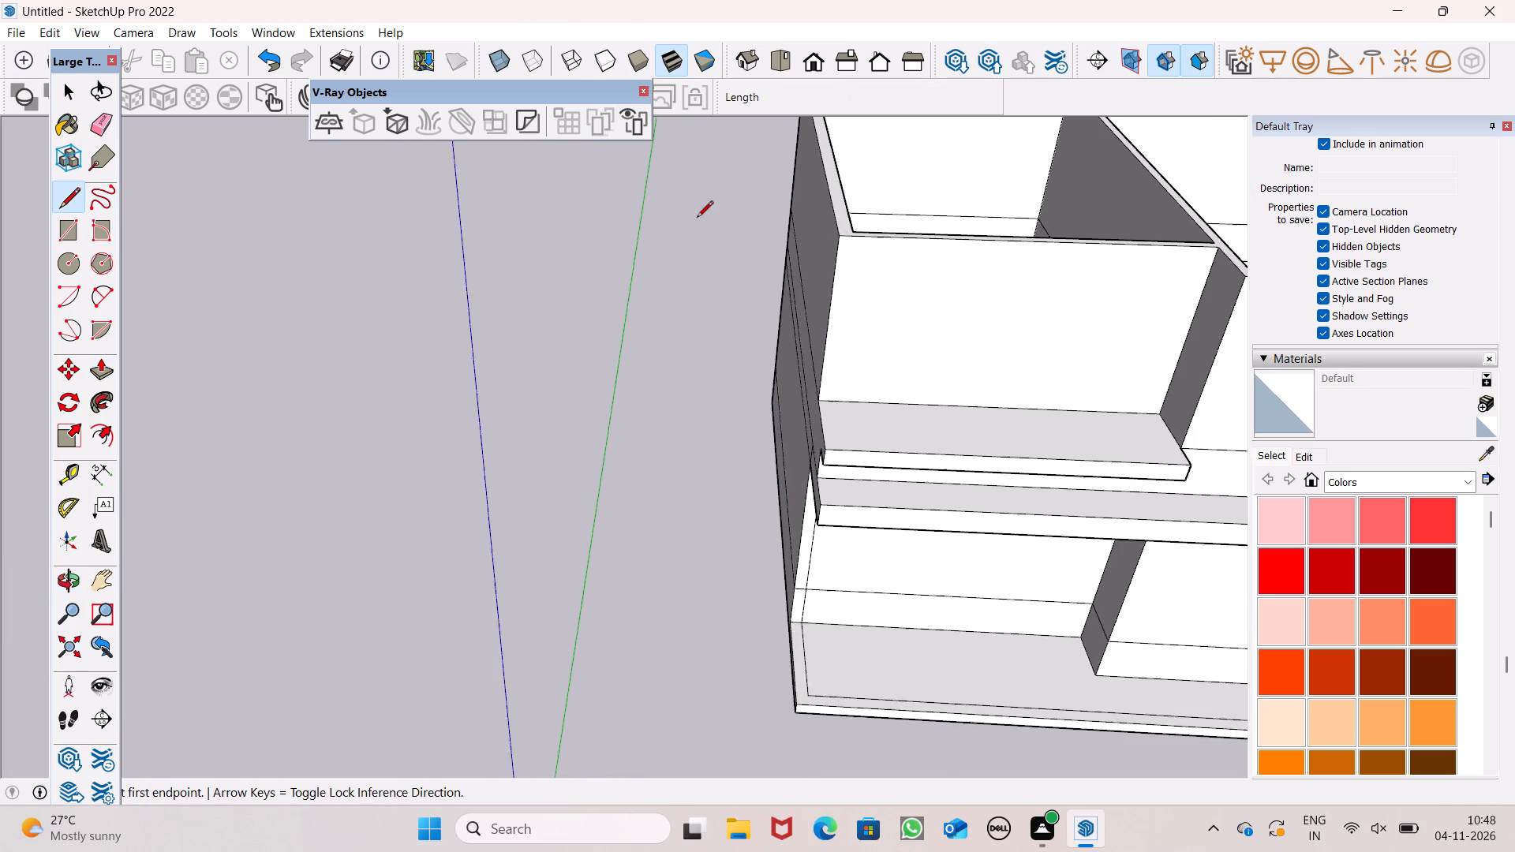
scroll(697, 219, "down", 1)
scroll(585, 184, "down", 2)
middle_click_drag(648, 305, 668, 379)
scroll(827, 447, "up", 12)
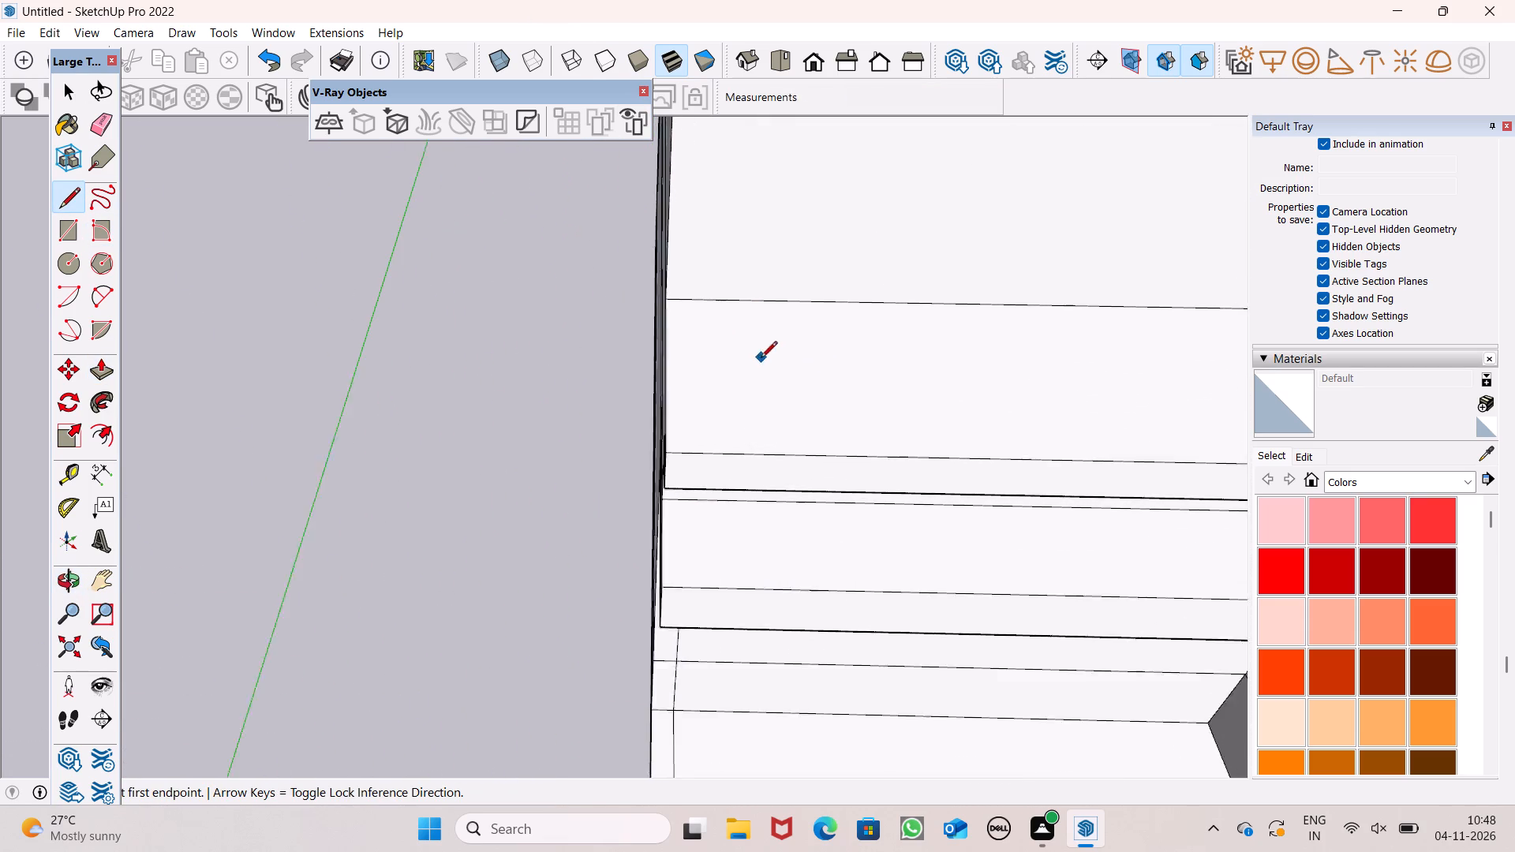
scroll(761, 359, "up", 1)
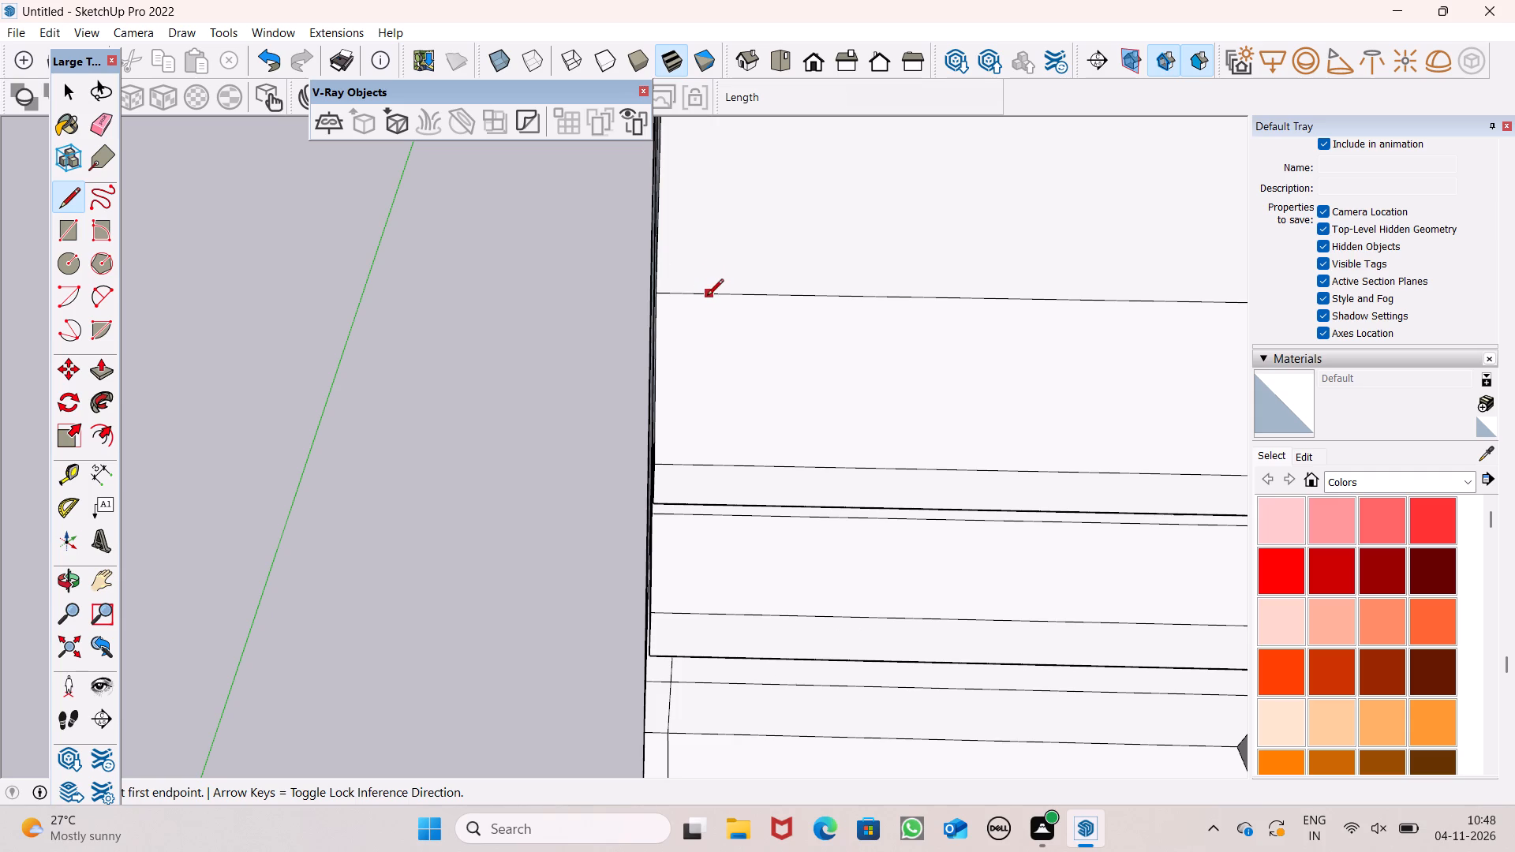
left_click(706, 296)
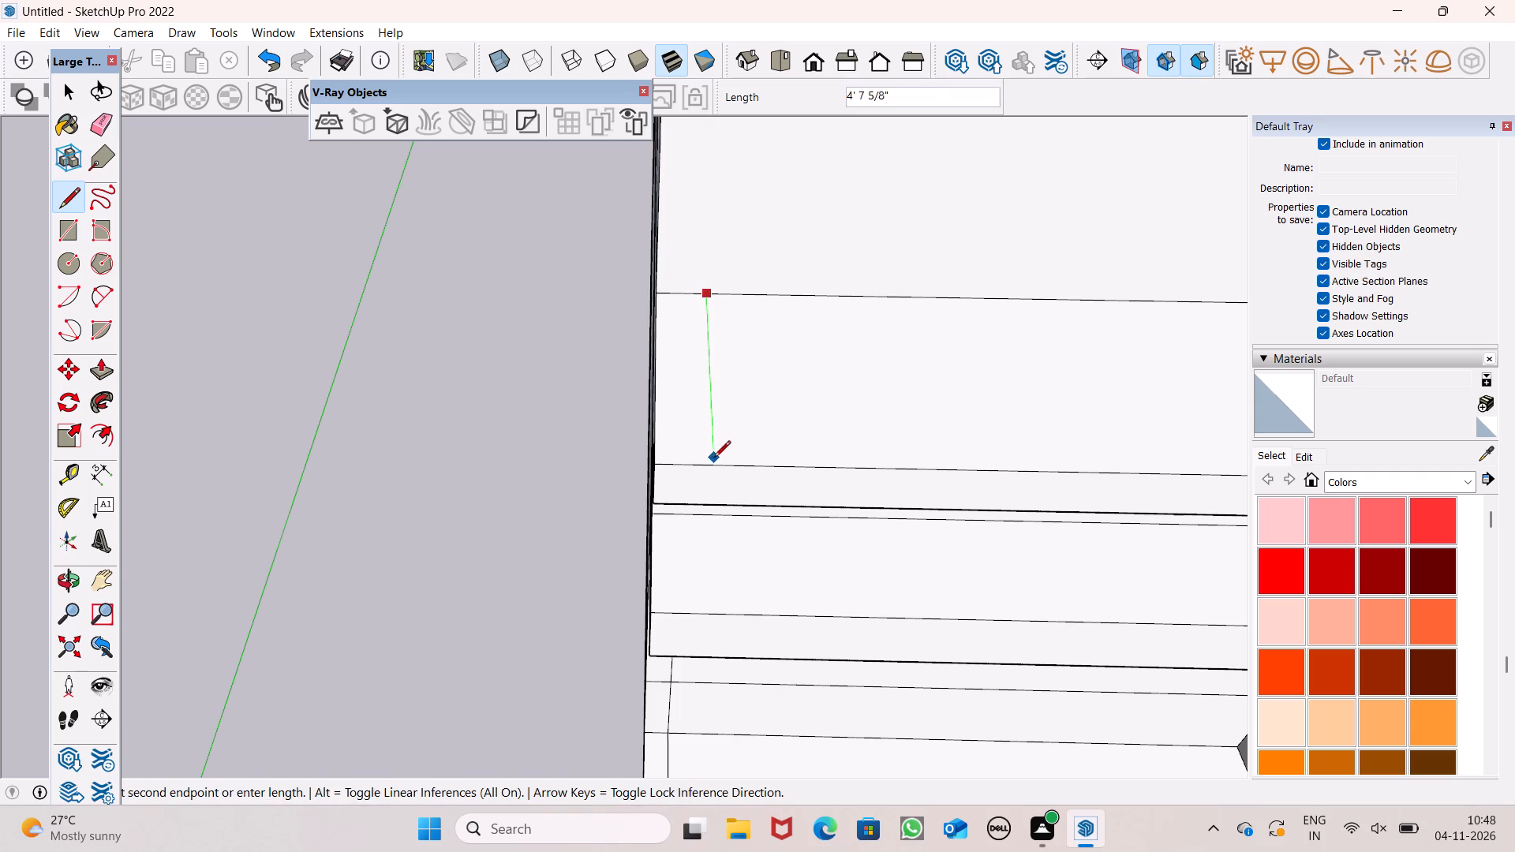
left_click(716, 461)
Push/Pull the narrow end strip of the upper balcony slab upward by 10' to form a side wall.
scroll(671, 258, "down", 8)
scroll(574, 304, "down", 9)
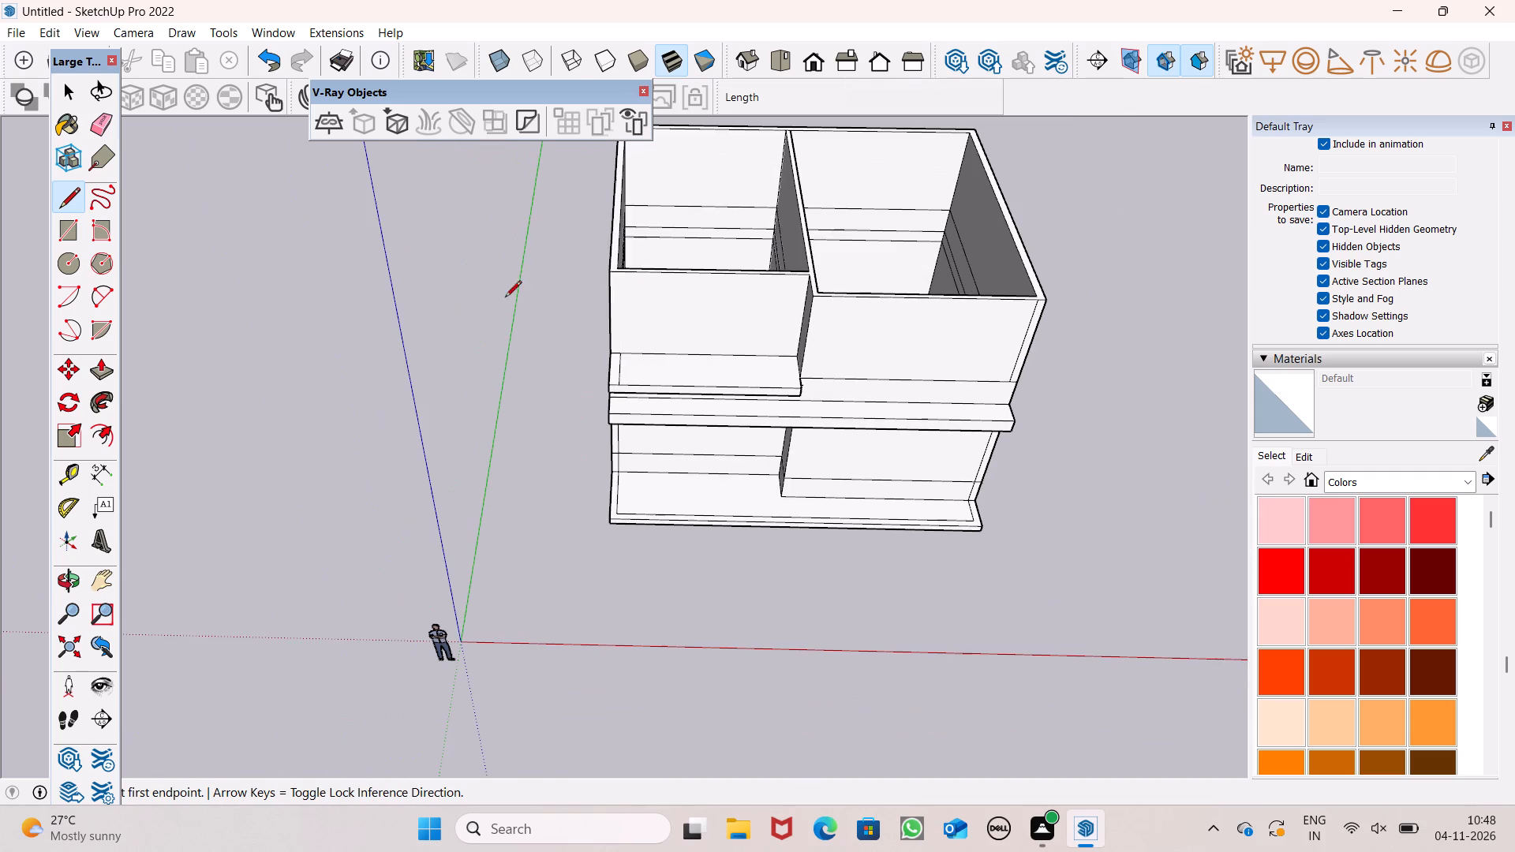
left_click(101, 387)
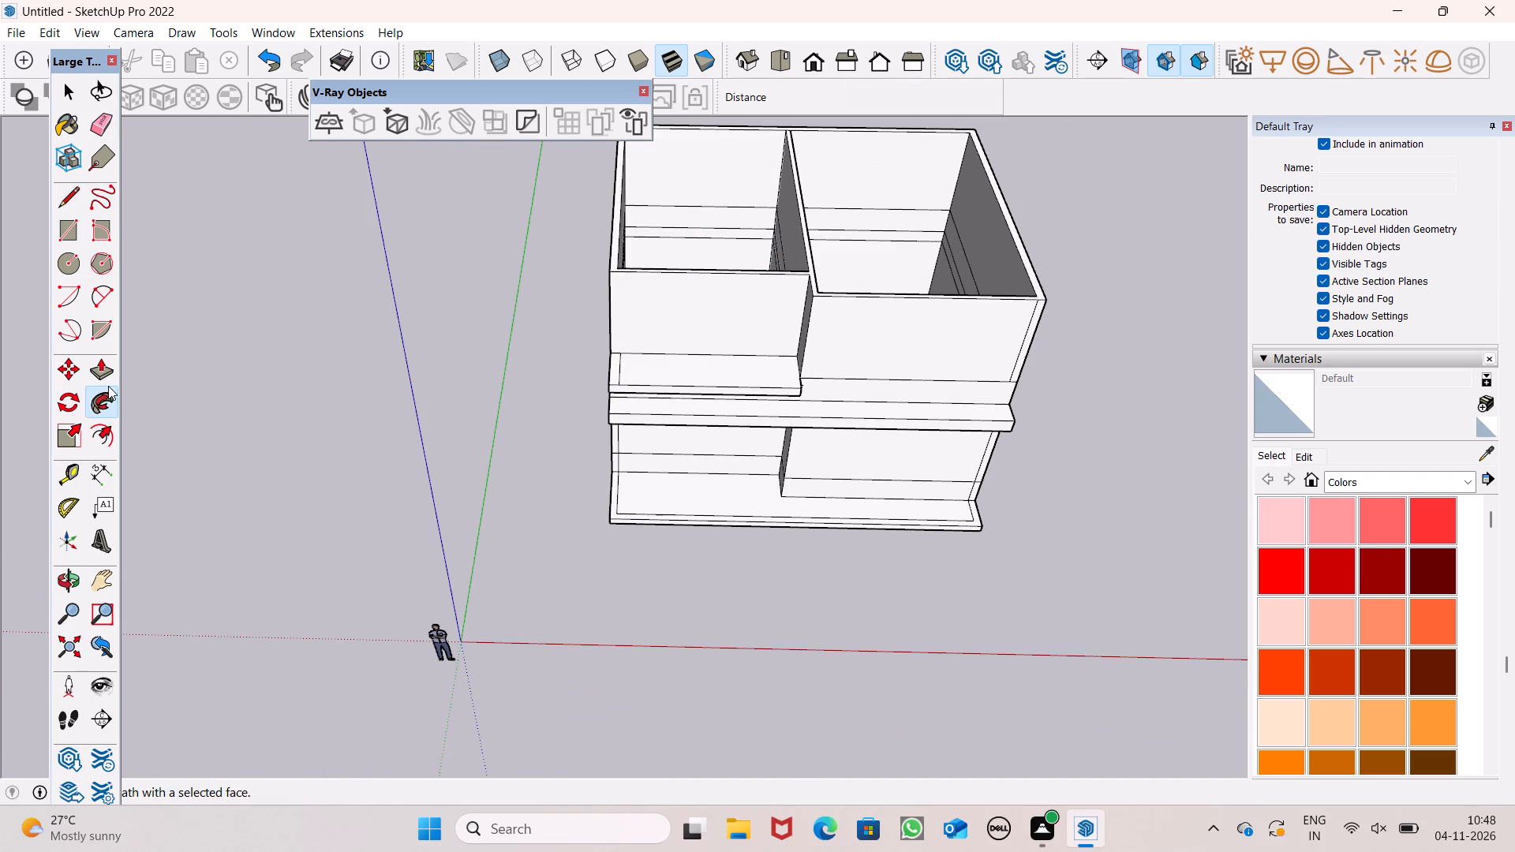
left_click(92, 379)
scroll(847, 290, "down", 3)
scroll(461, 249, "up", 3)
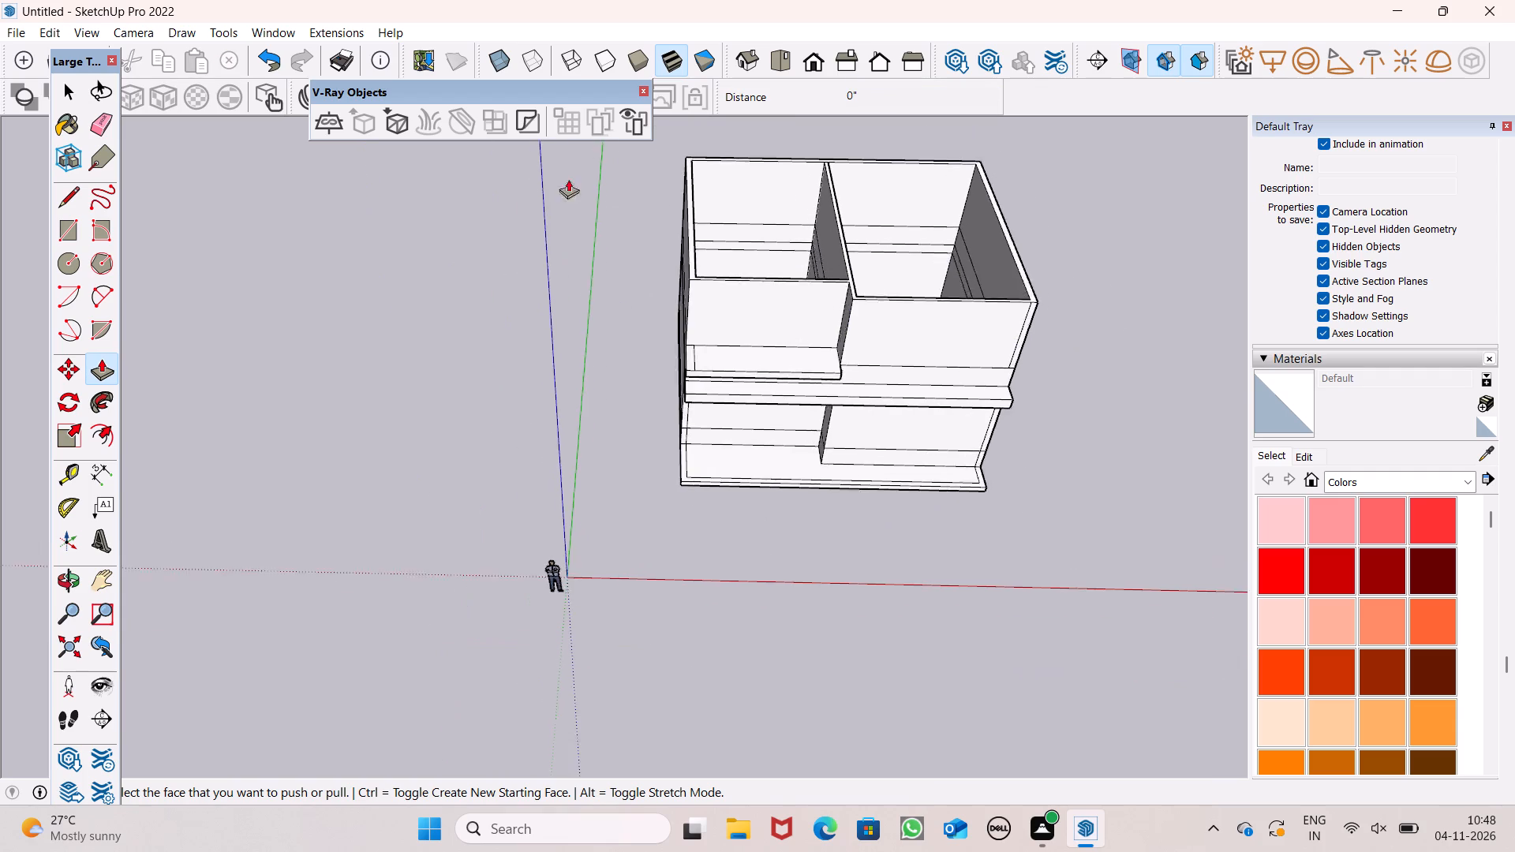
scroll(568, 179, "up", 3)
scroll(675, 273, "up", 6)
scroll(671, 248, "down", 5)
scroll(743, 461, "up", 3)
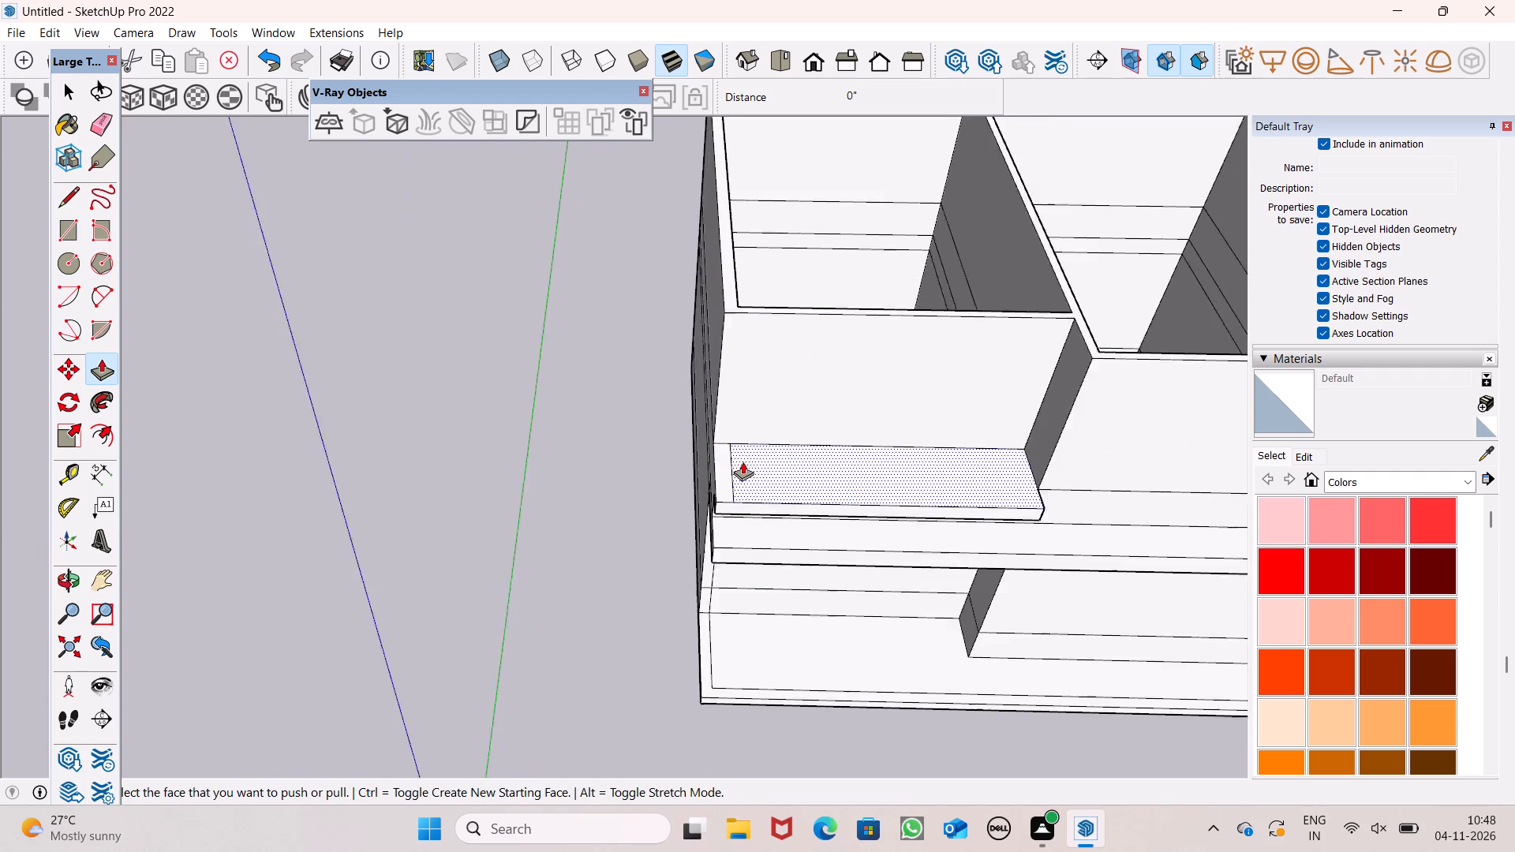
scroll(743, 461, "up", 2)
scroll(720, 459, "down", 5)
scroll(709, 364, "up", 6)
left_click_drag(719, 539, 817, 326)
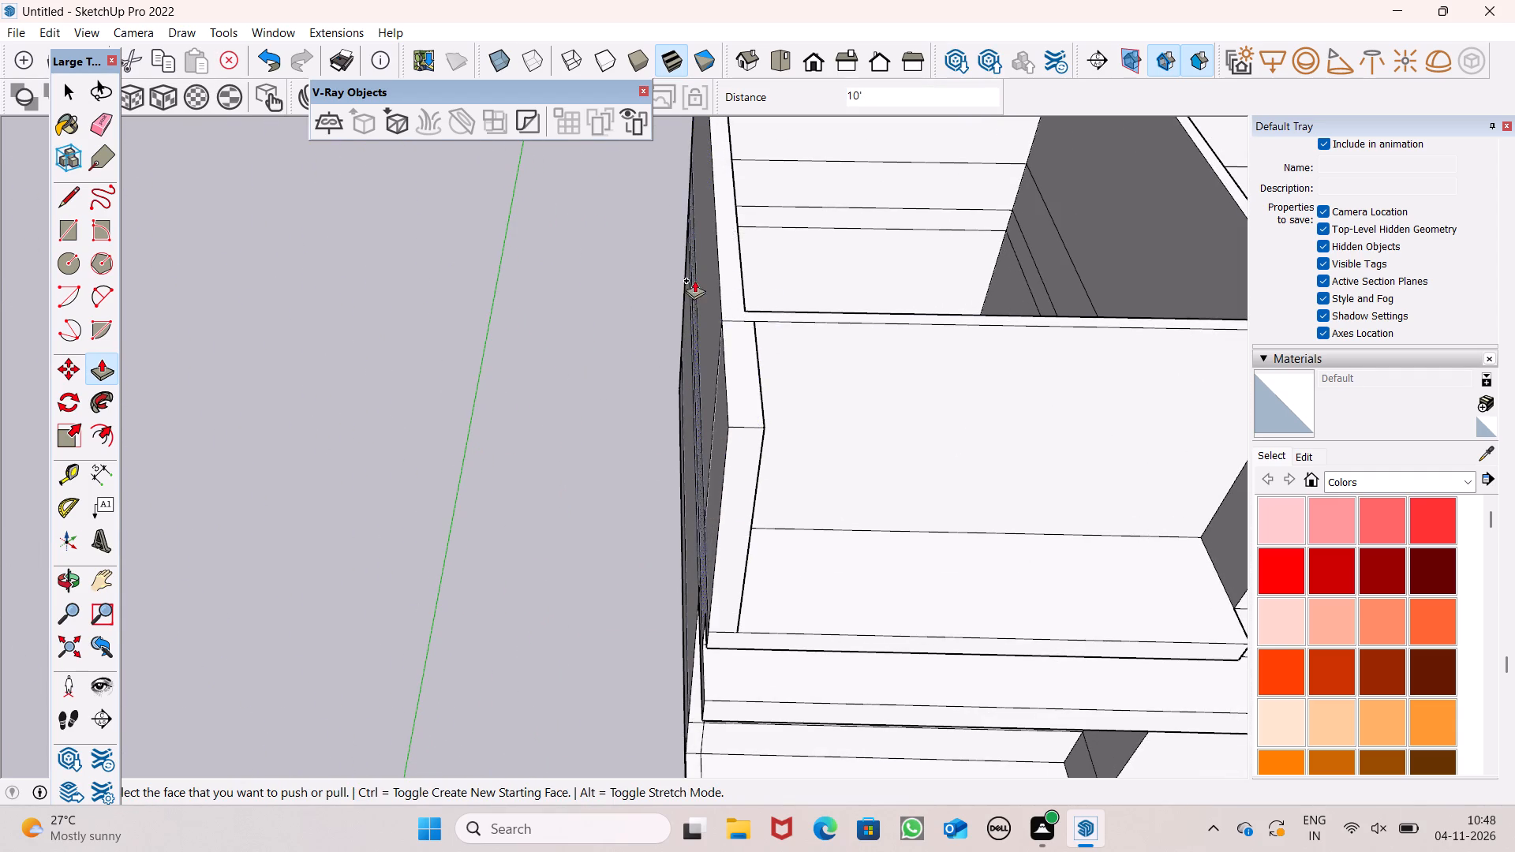
Examine the balcony side wall, front elevation and open upper rooms from several angles.
scroll(694, 280, "down", 6)
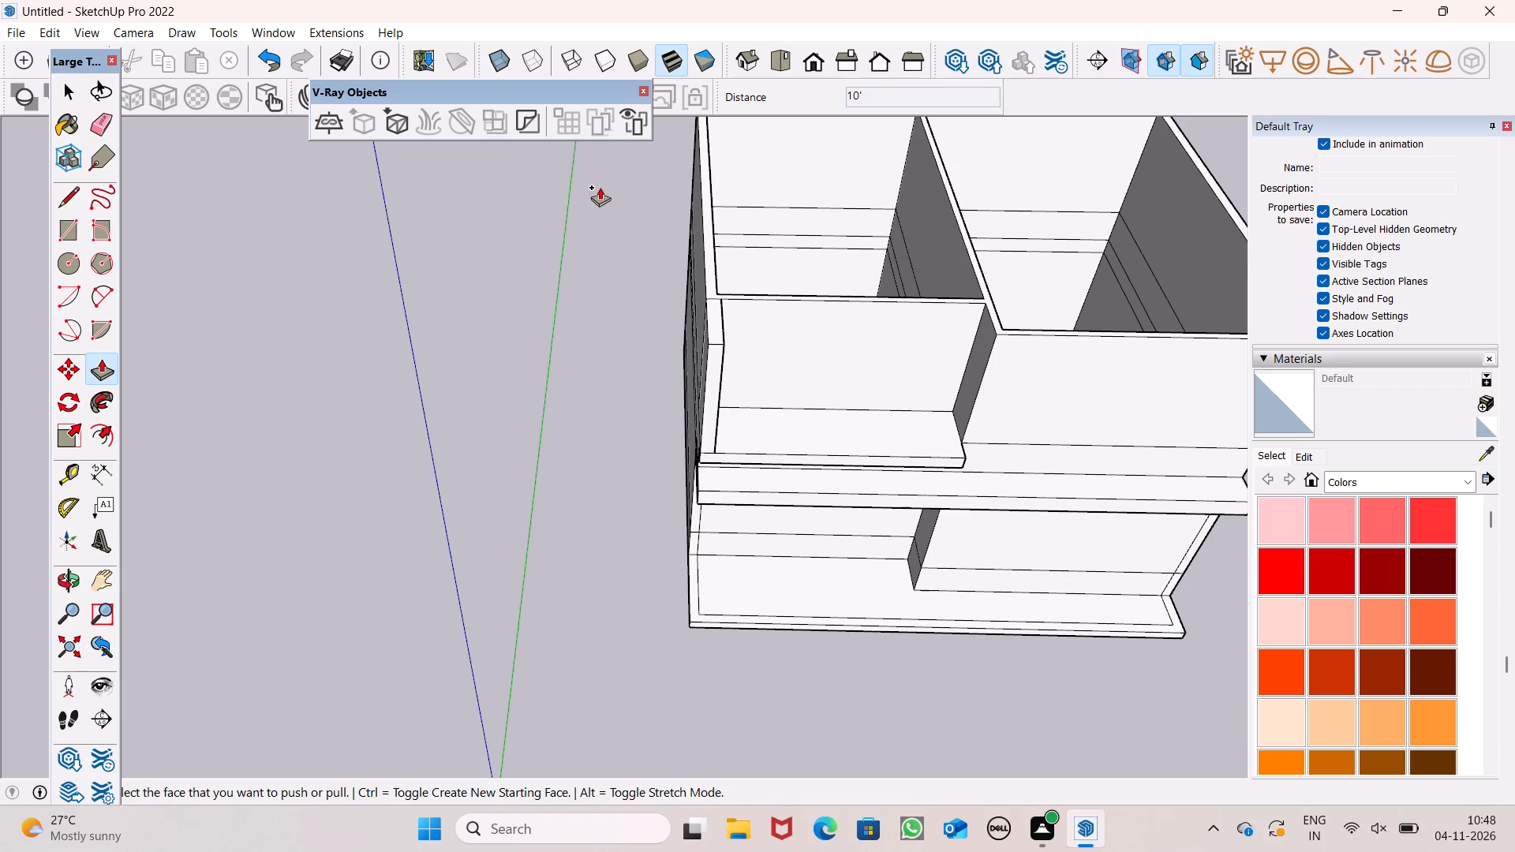
scroll(860, 289, "down", 3)
scroll(896, 65, "up", 1)
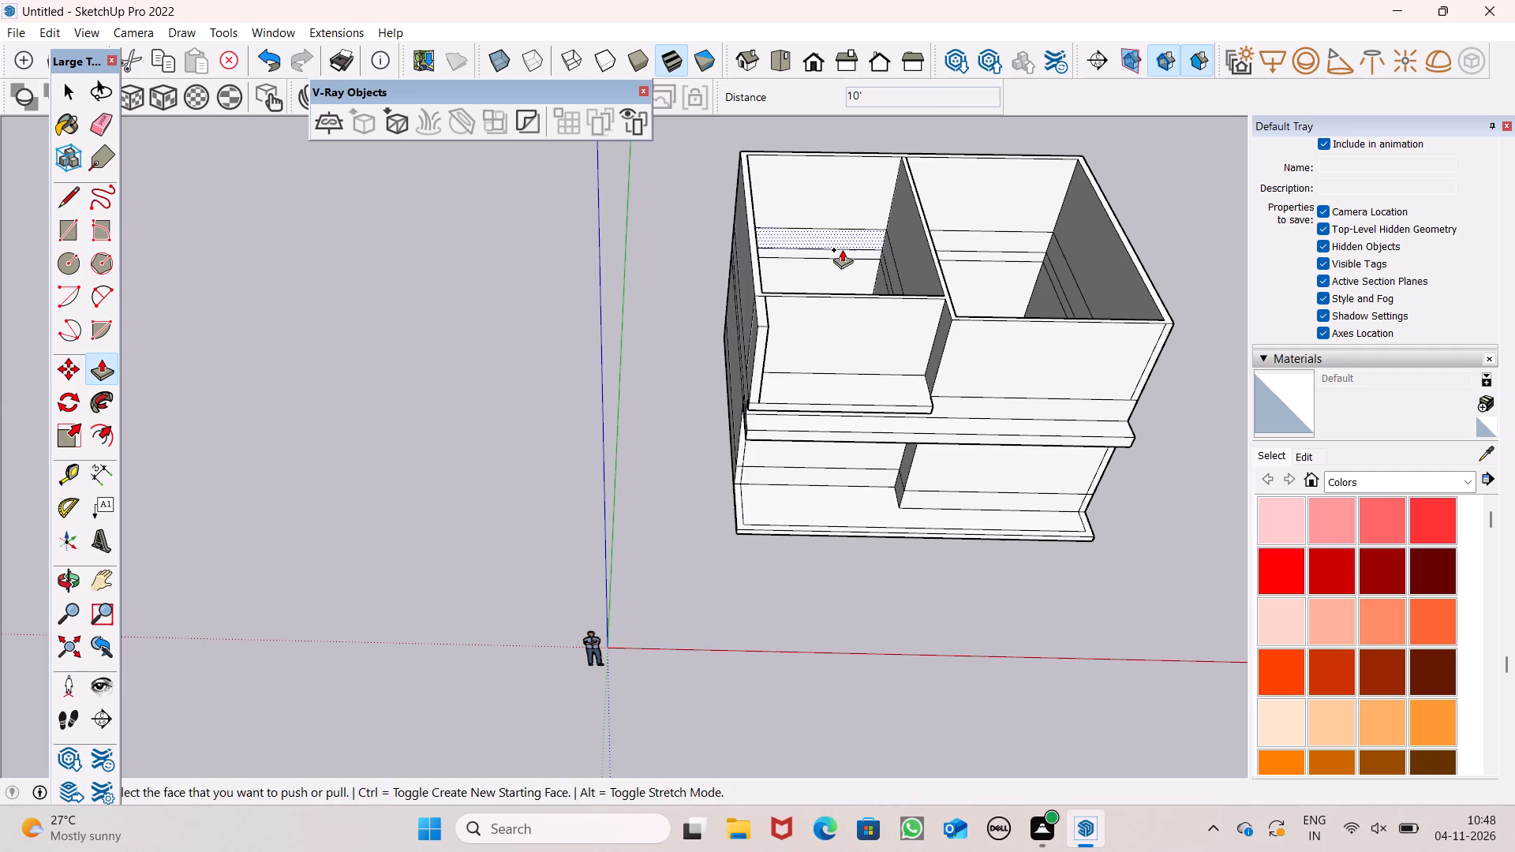
scroll(994, 308, "up", 1)
middle_click_drag(994, 308, 956, 151)
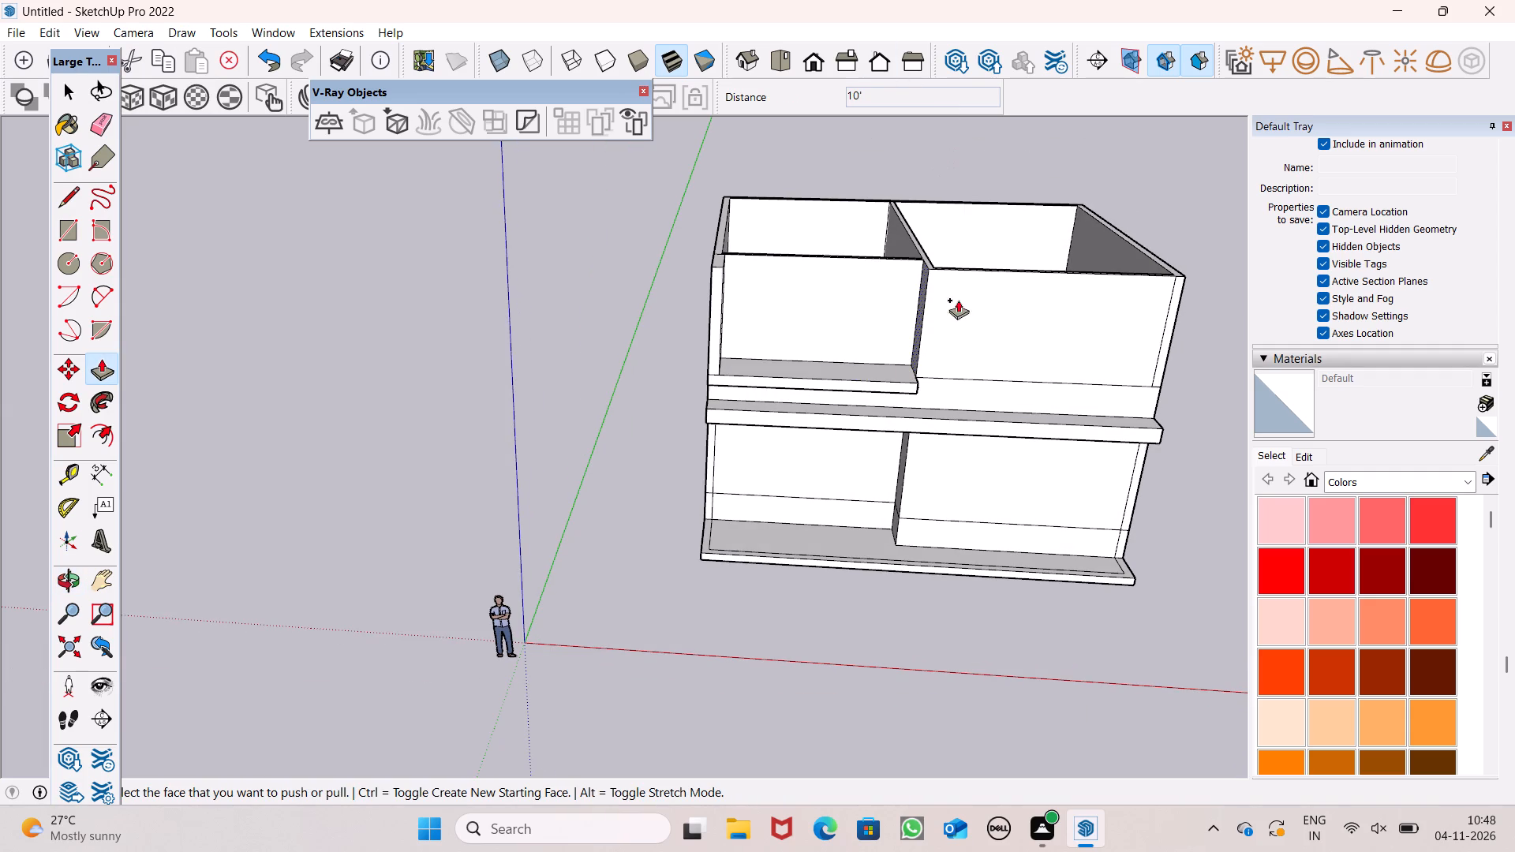
scroll(1219, 322, "up", 1)
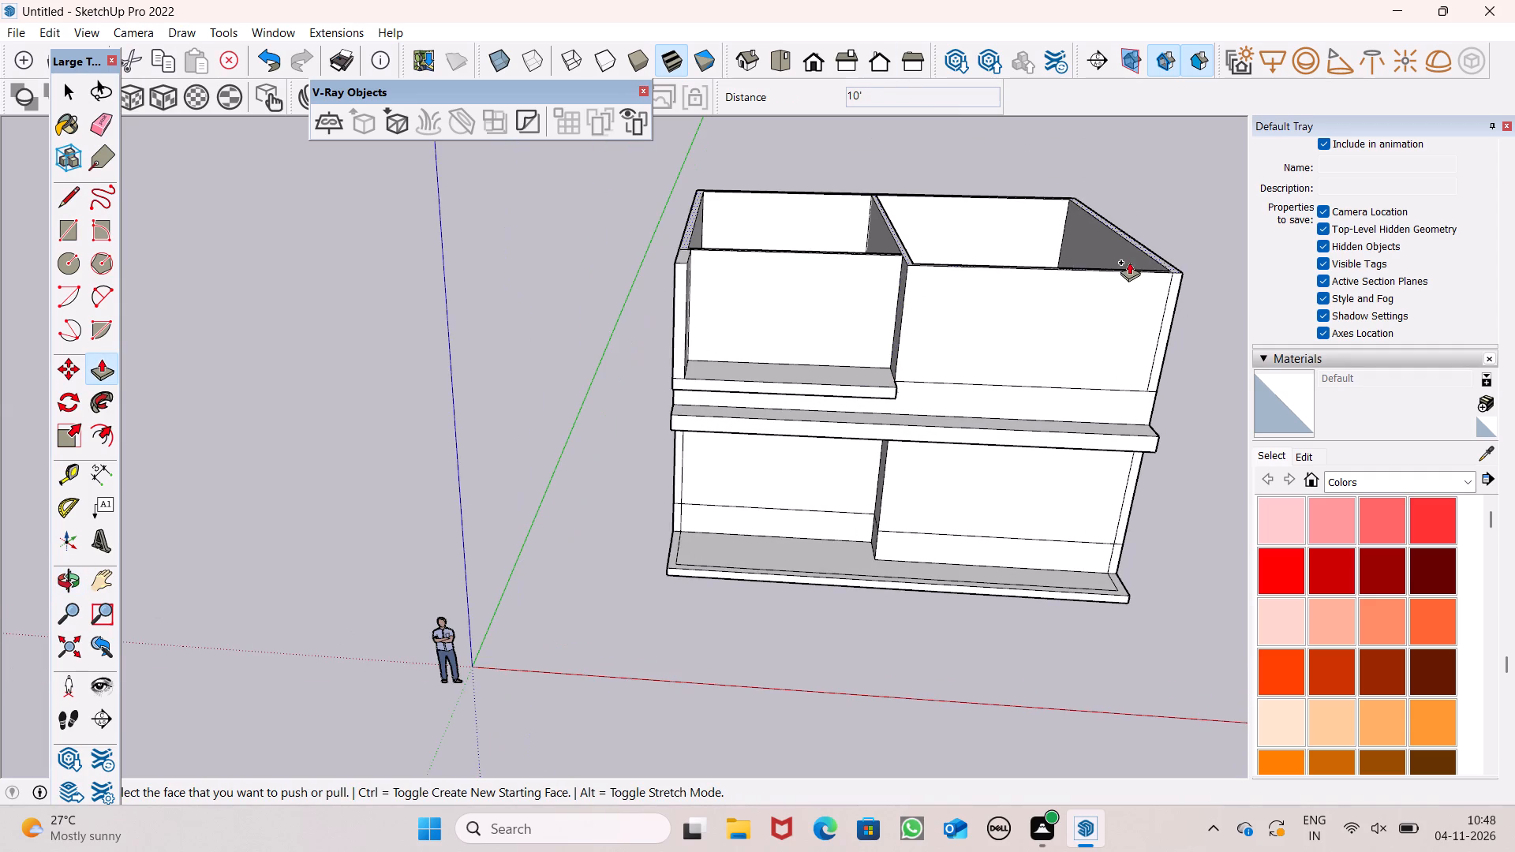
scroll(1113, 234, "up", 1)
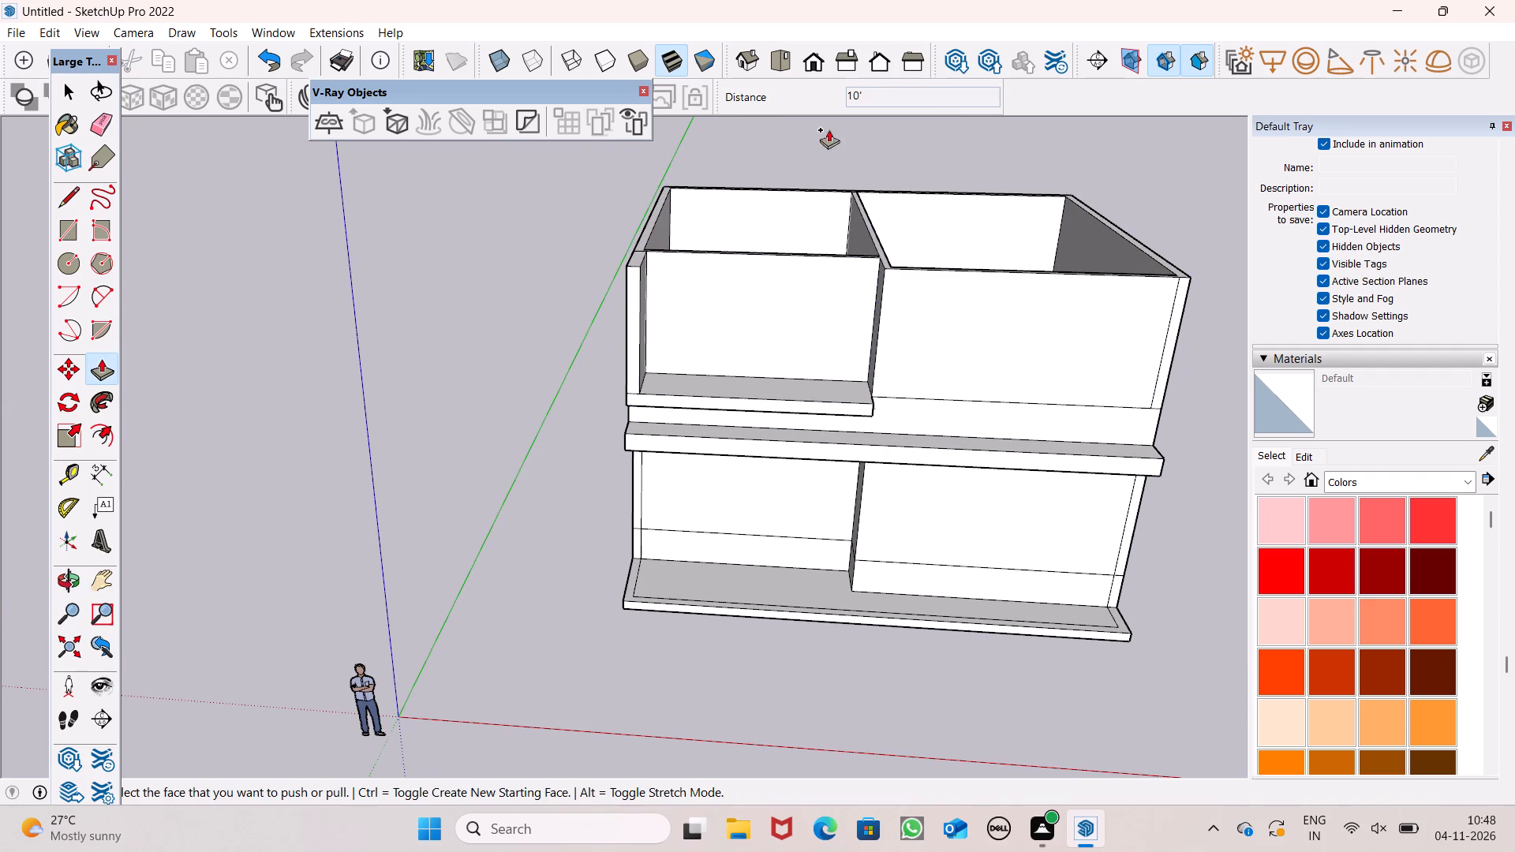
middle_click_drag(826, 164, 806, 105)
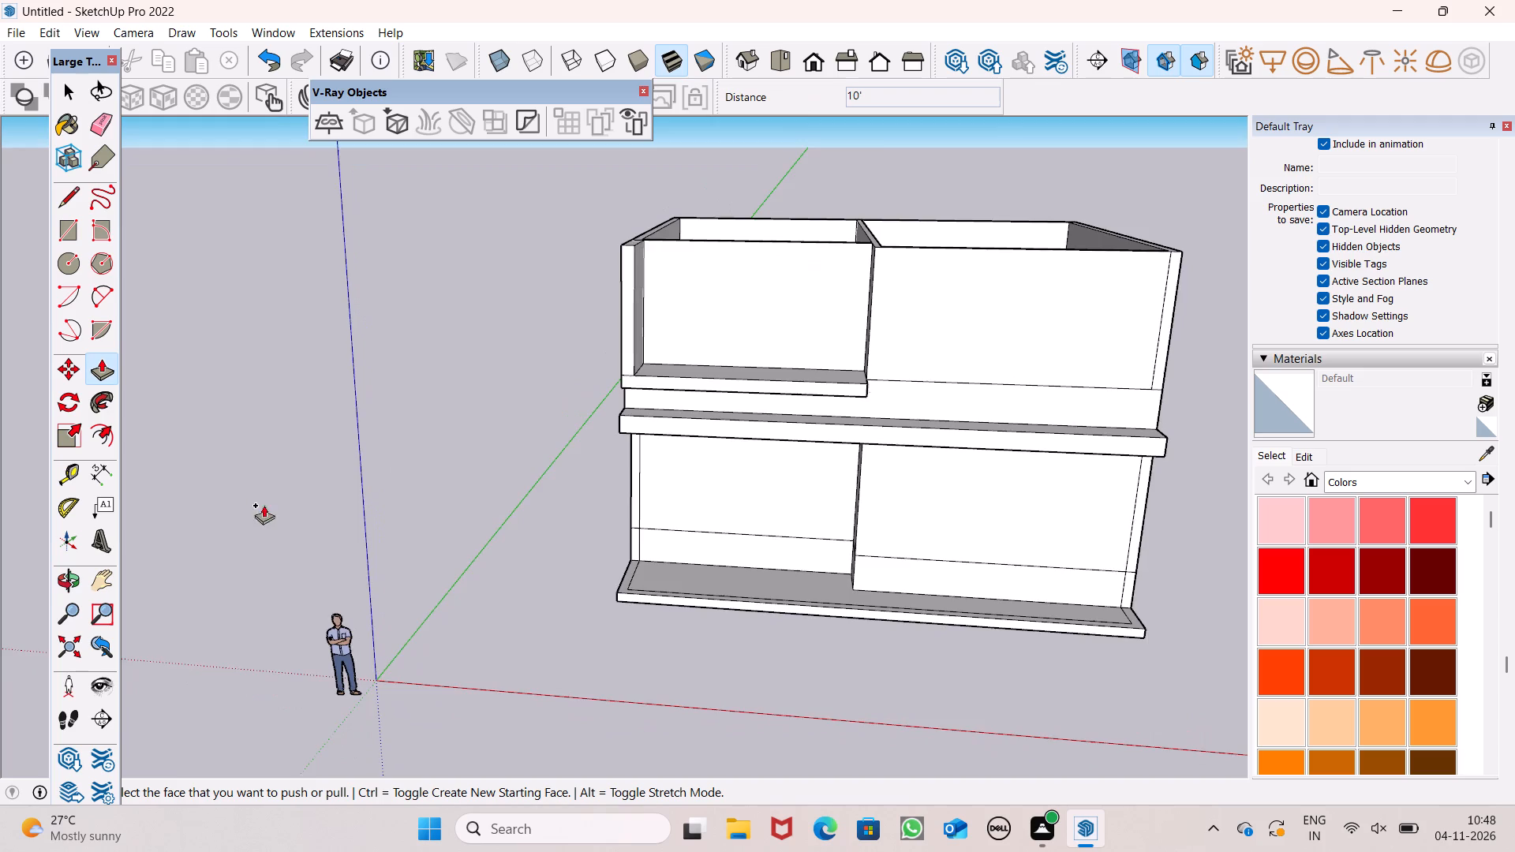
scroll(264, 506, "down", 6)
scroll(787, 439, "down", 6)
middle_click_drag(656, 445, 765, 557)
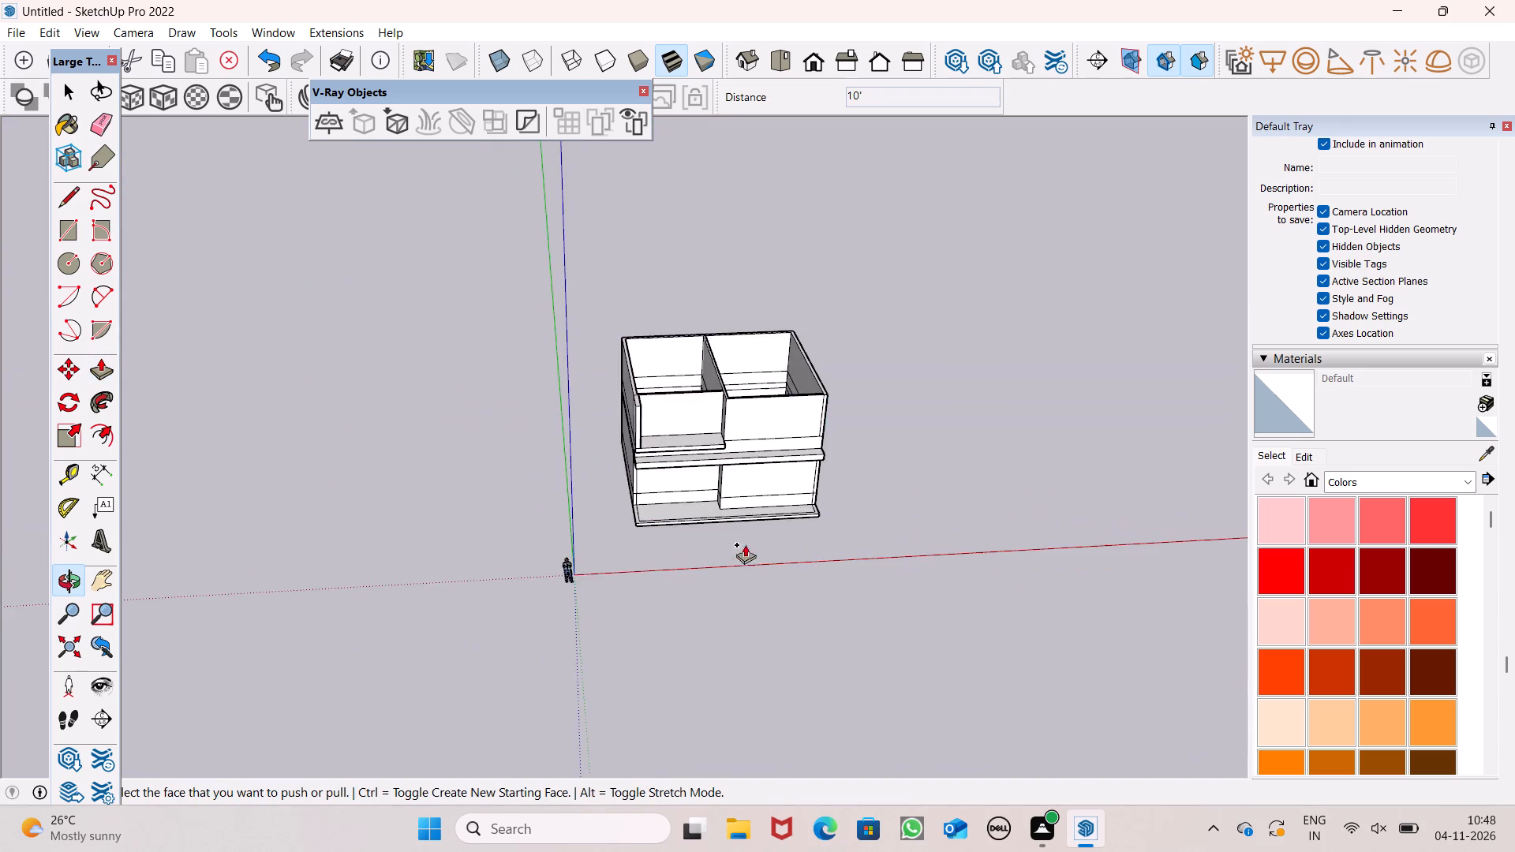
scroll(973, 462, "down", 5)
scroll(559, 393, "up", 7)
scroll(925, 493, "up", 1)
middle_click_drag(901, 476, 755, 319)
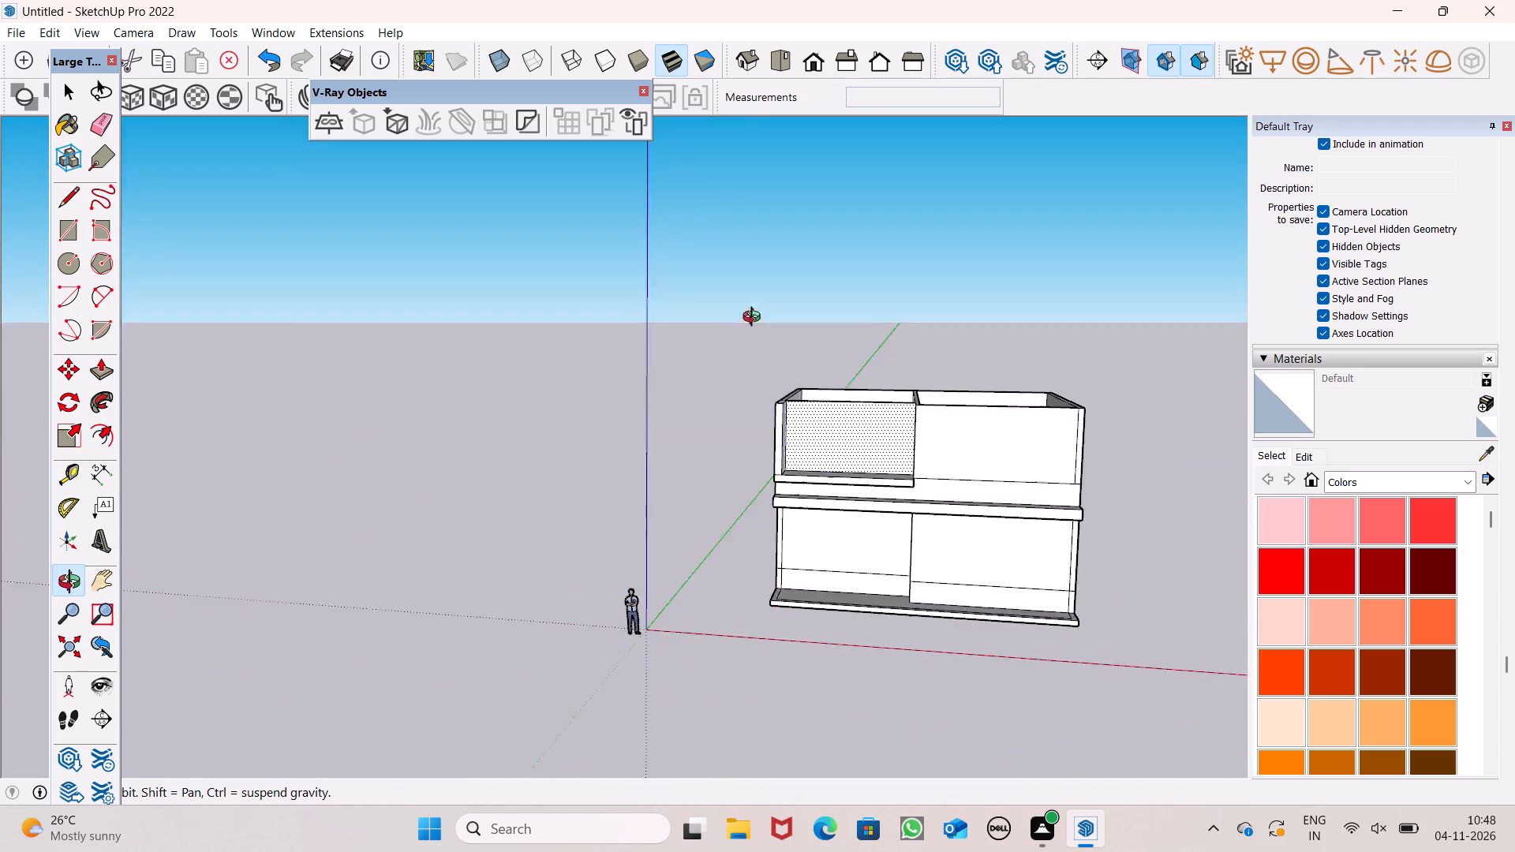
middle_click_drag(755, 319, 754, 344)
scroll(660, 325, "down", 4)
scroll(871, 344, "up", 7)
scroll(696, 359, "down", 4)
middle_click_drag(781, 414, 788, 476)
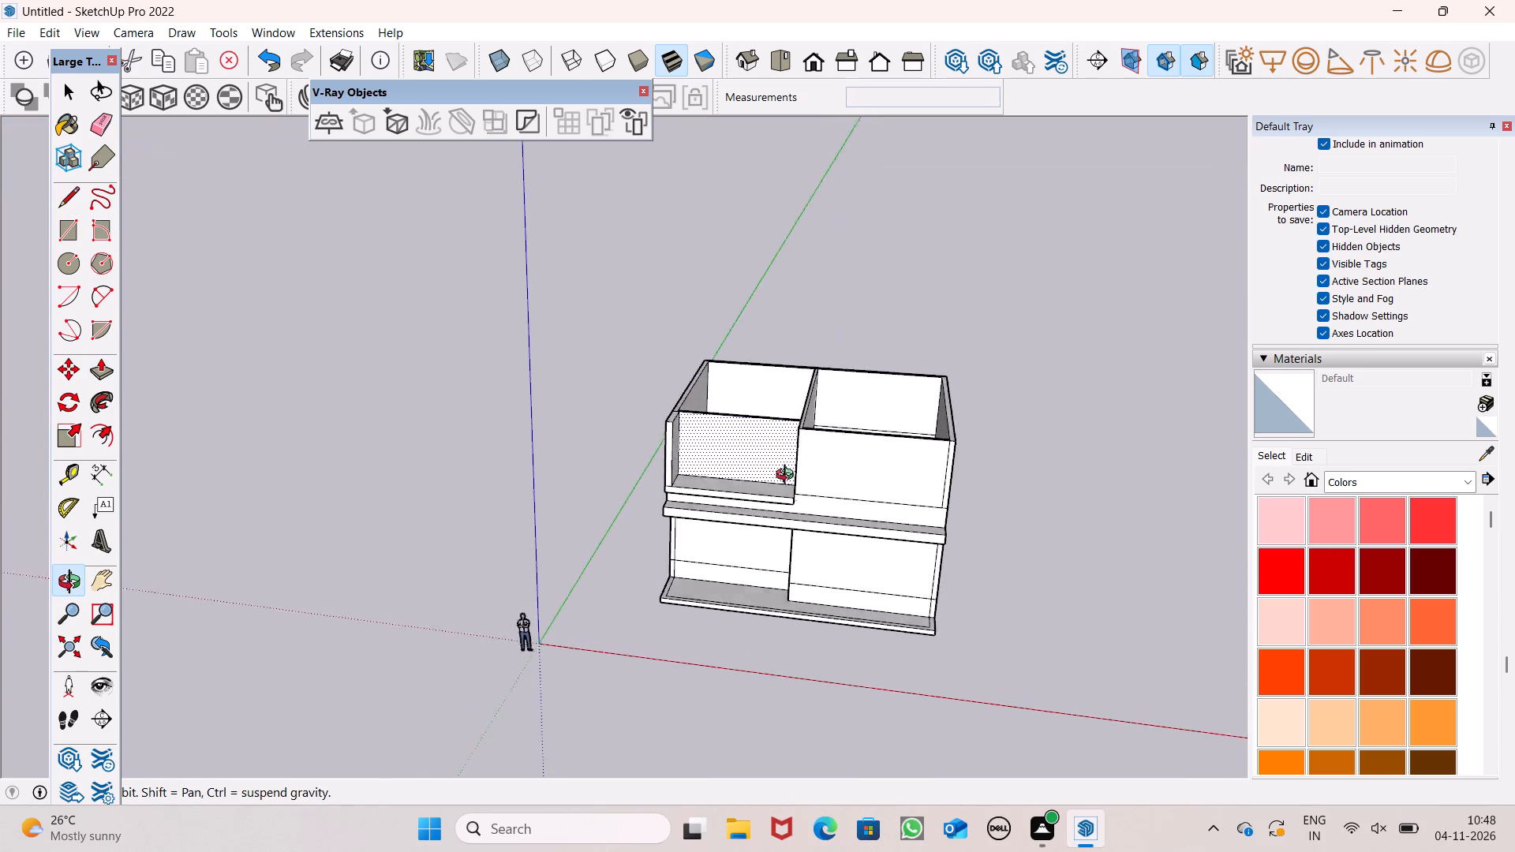
middle_click_drag(788, 476, 829, 465)
scroll(809, 406, "up", 5)
scroll(760, 438, "down", 4)
middle_click_drag(908, 465, 917, 501)
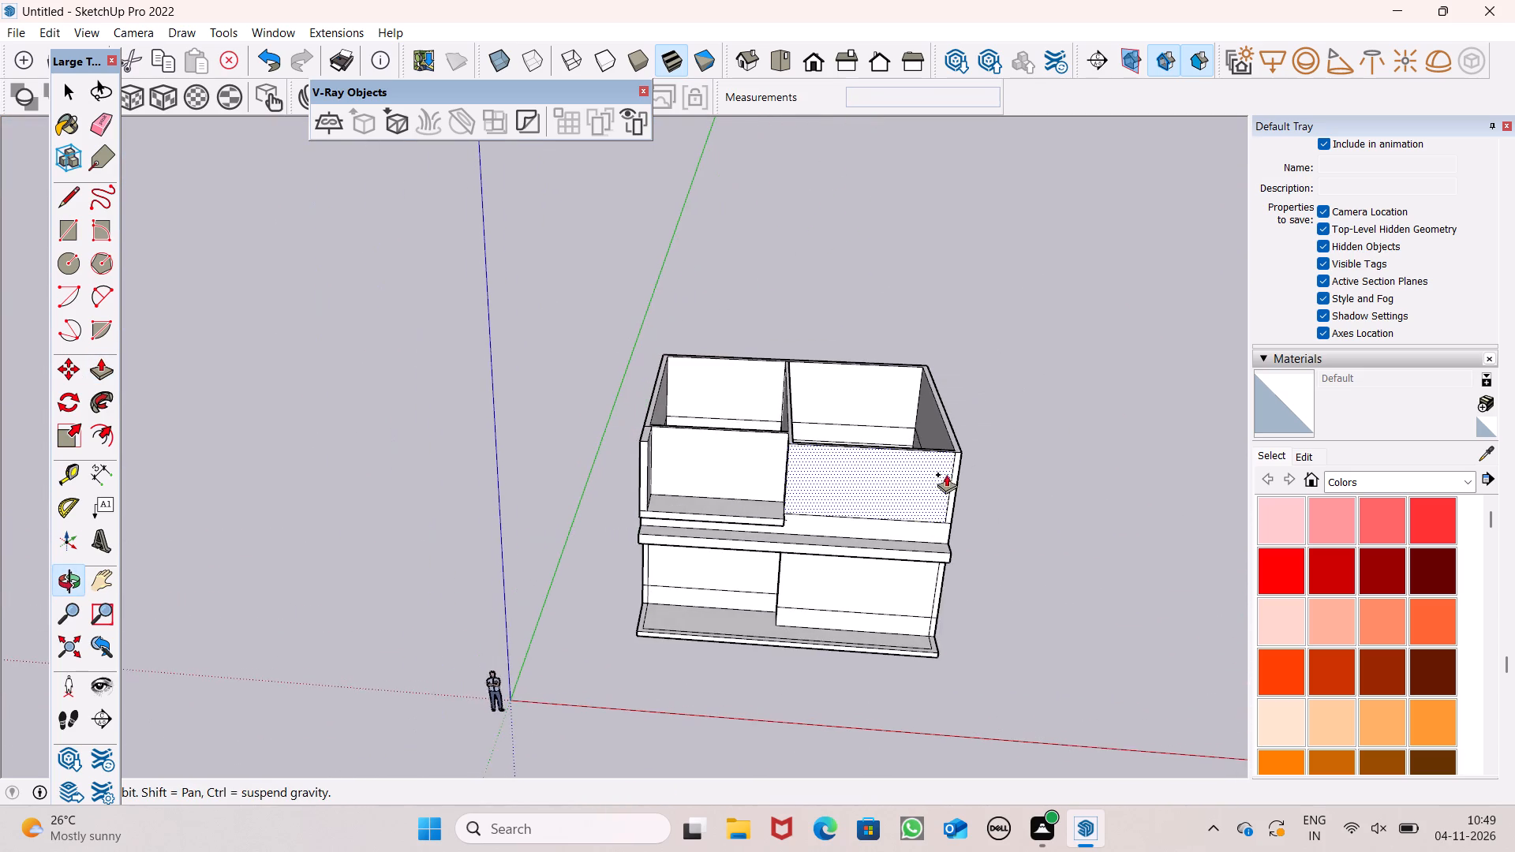
scroll(947, 473, "up", 6)
scroll(993, 440, "down", 5)
middle_click_drag(980, 466, 935, 477)
scroll(924, 450, "up", 4)
scroll(1063, 461, "down", 6)
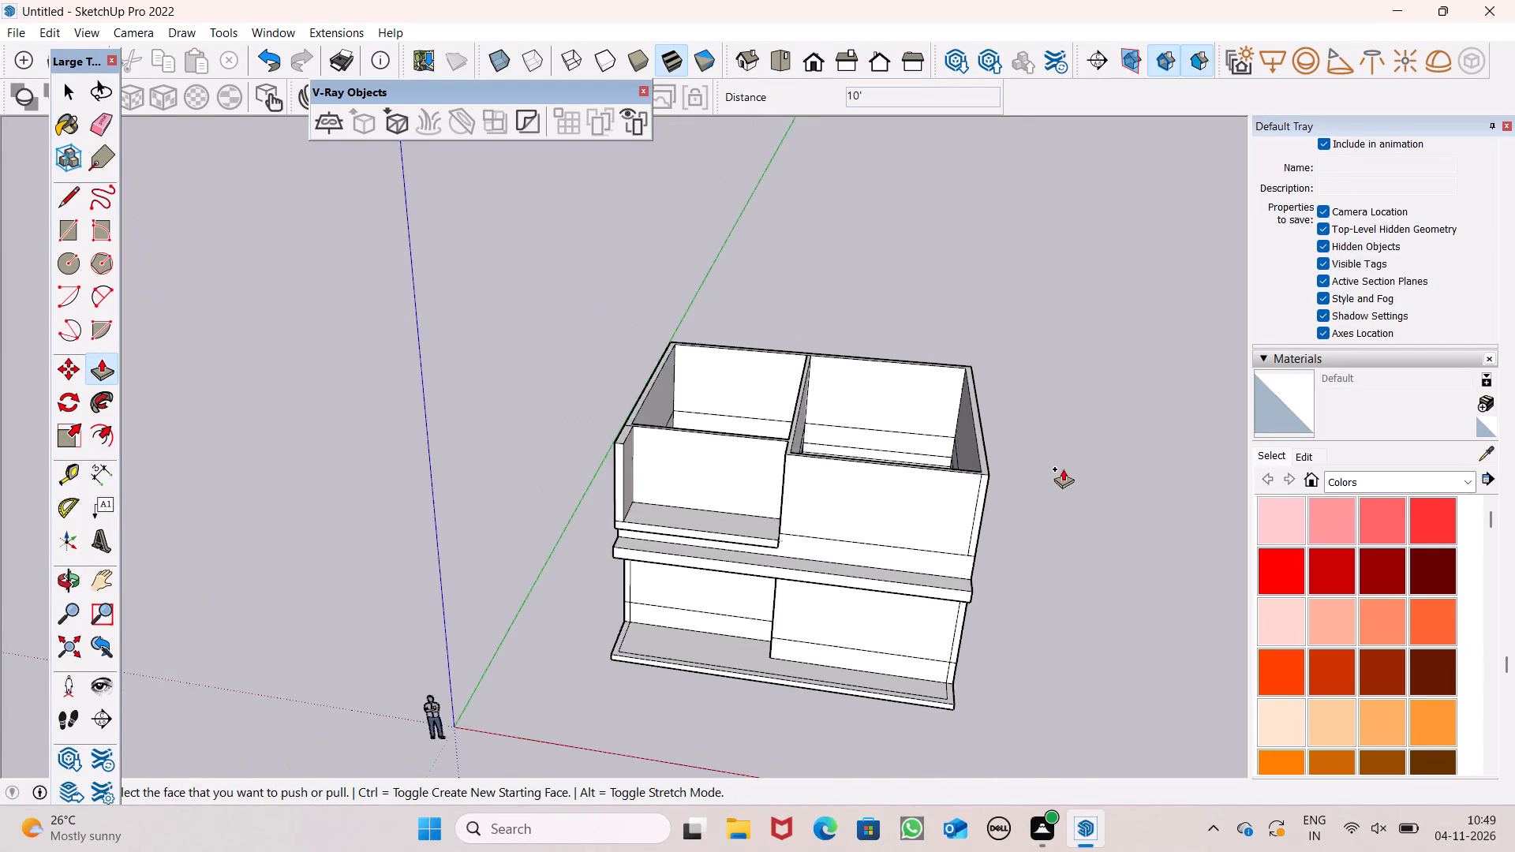
scroll(1063, 469, "down", 1)
scroll(683, 361, "down", 4)
scroll(461, 305, "up", 7)
scroll(503, 312, "down", 2)
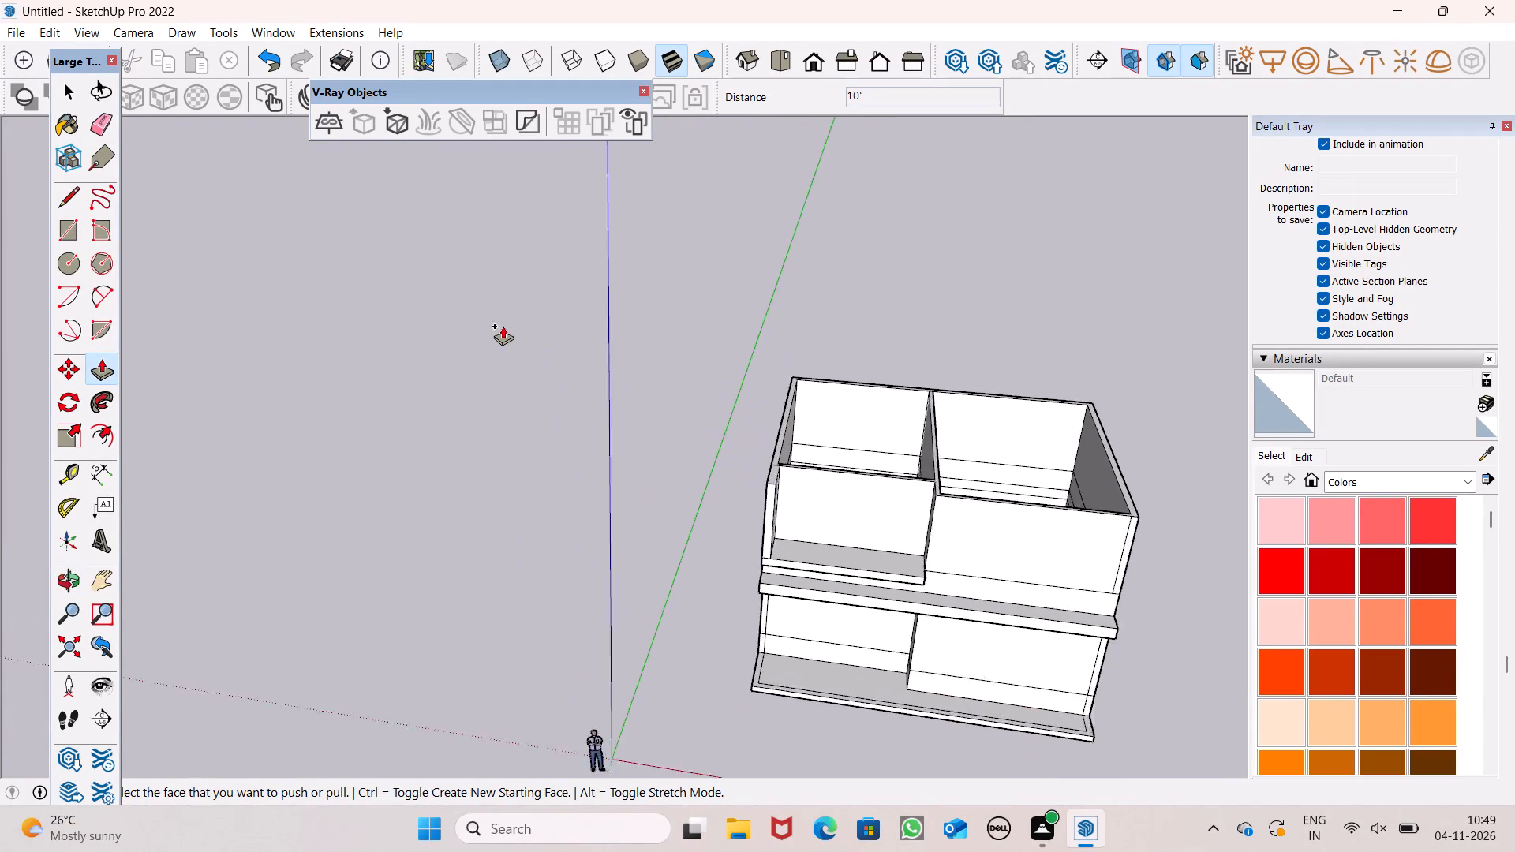
scroll(503, 326, "down", 2)
scroll(1064, 487, "up", 5)
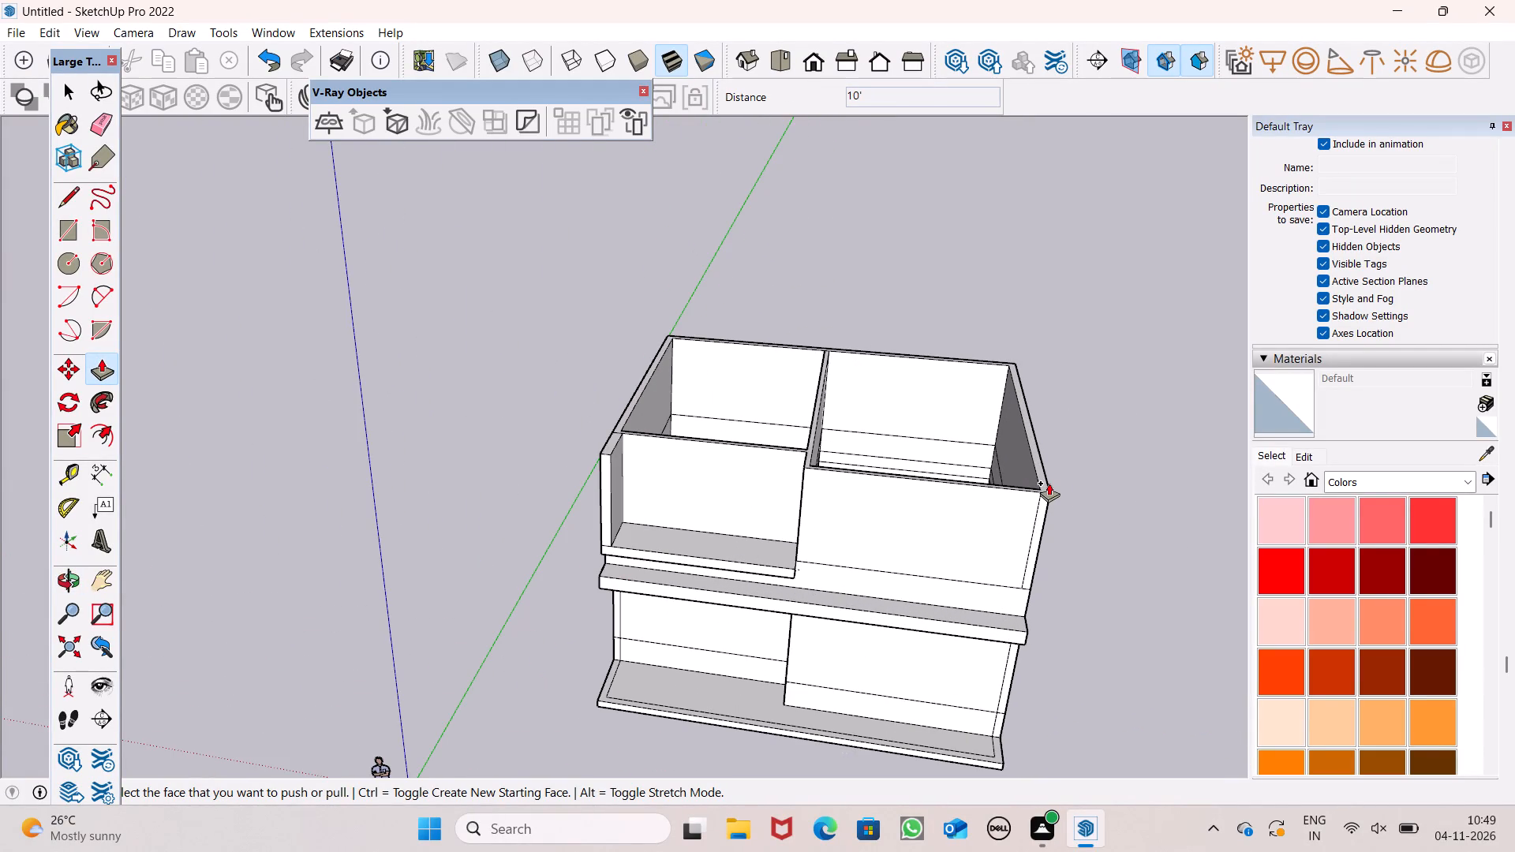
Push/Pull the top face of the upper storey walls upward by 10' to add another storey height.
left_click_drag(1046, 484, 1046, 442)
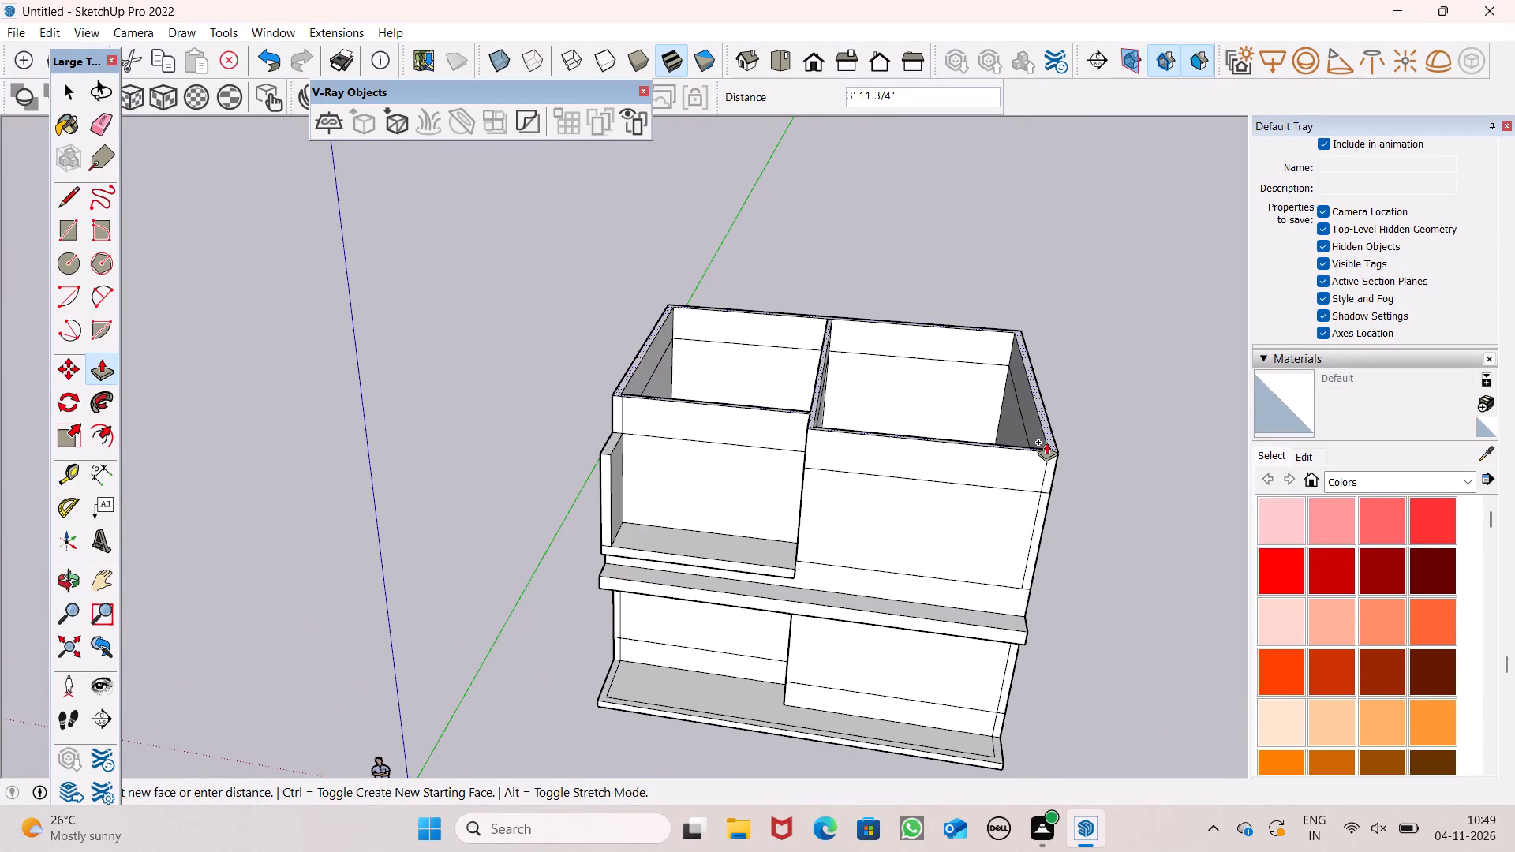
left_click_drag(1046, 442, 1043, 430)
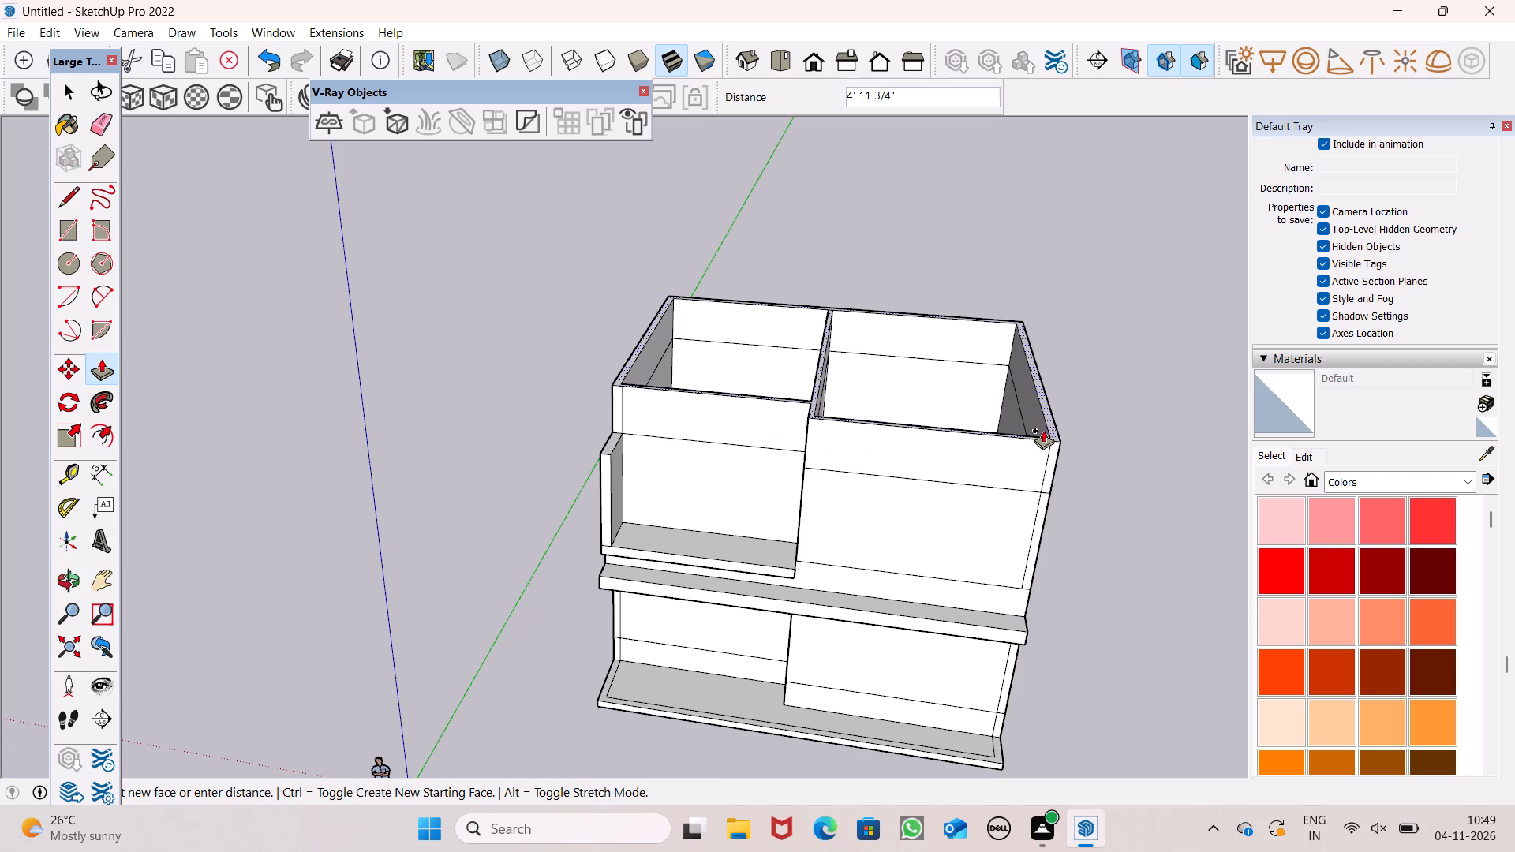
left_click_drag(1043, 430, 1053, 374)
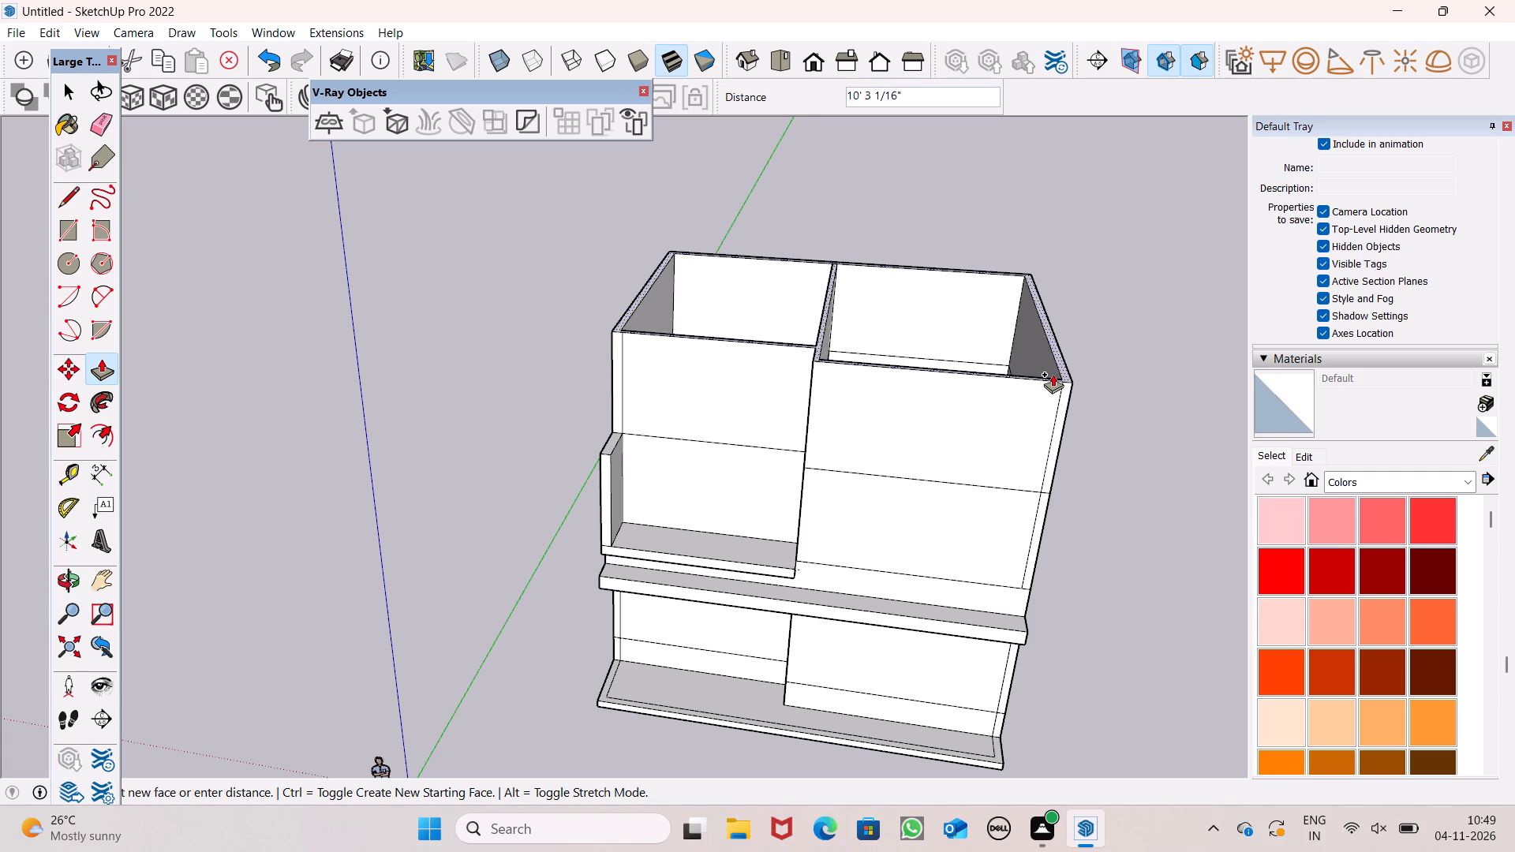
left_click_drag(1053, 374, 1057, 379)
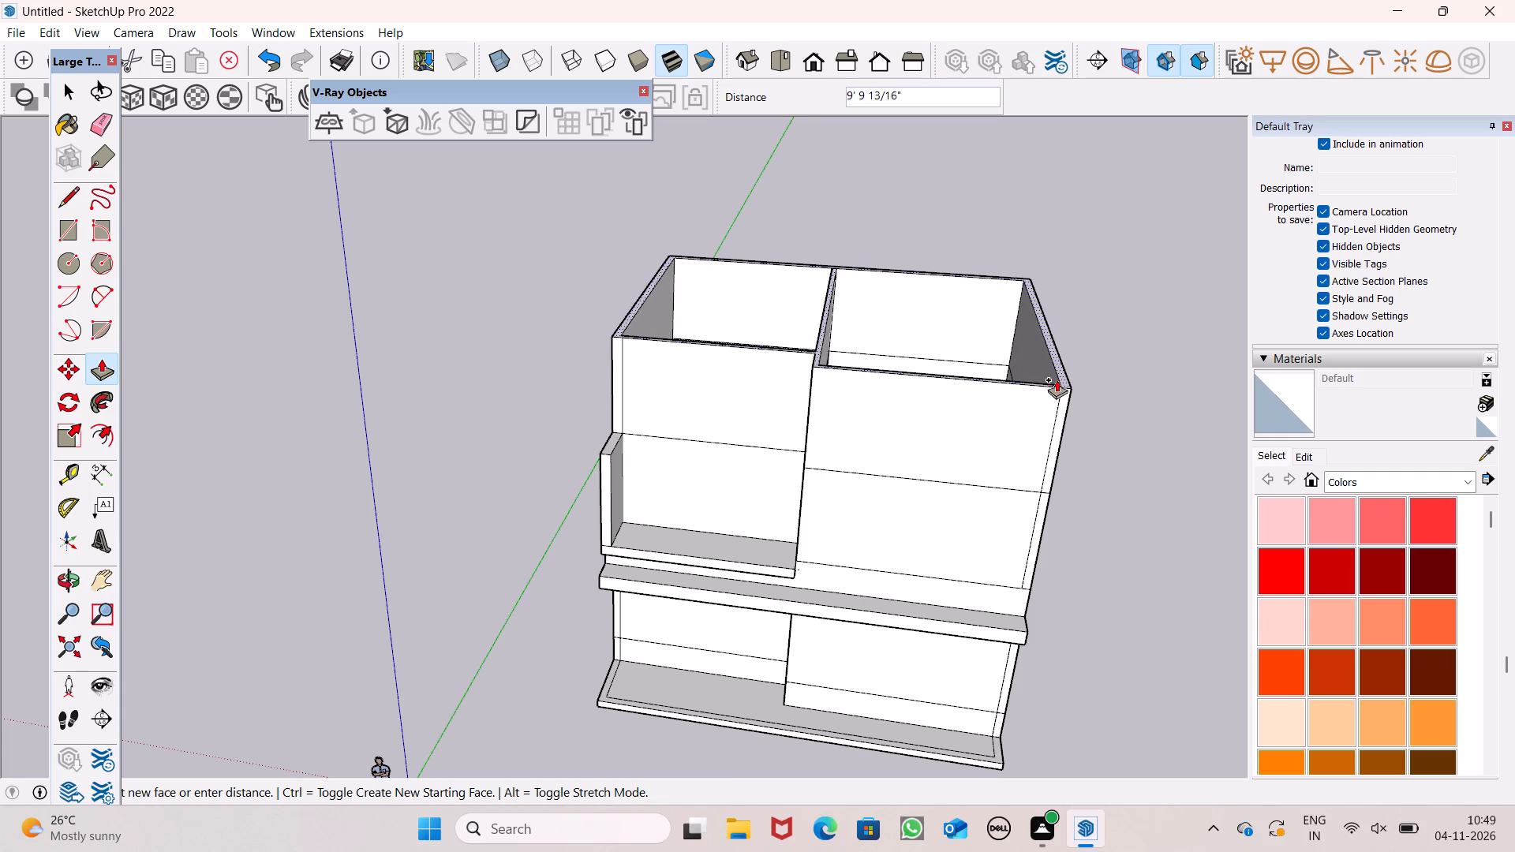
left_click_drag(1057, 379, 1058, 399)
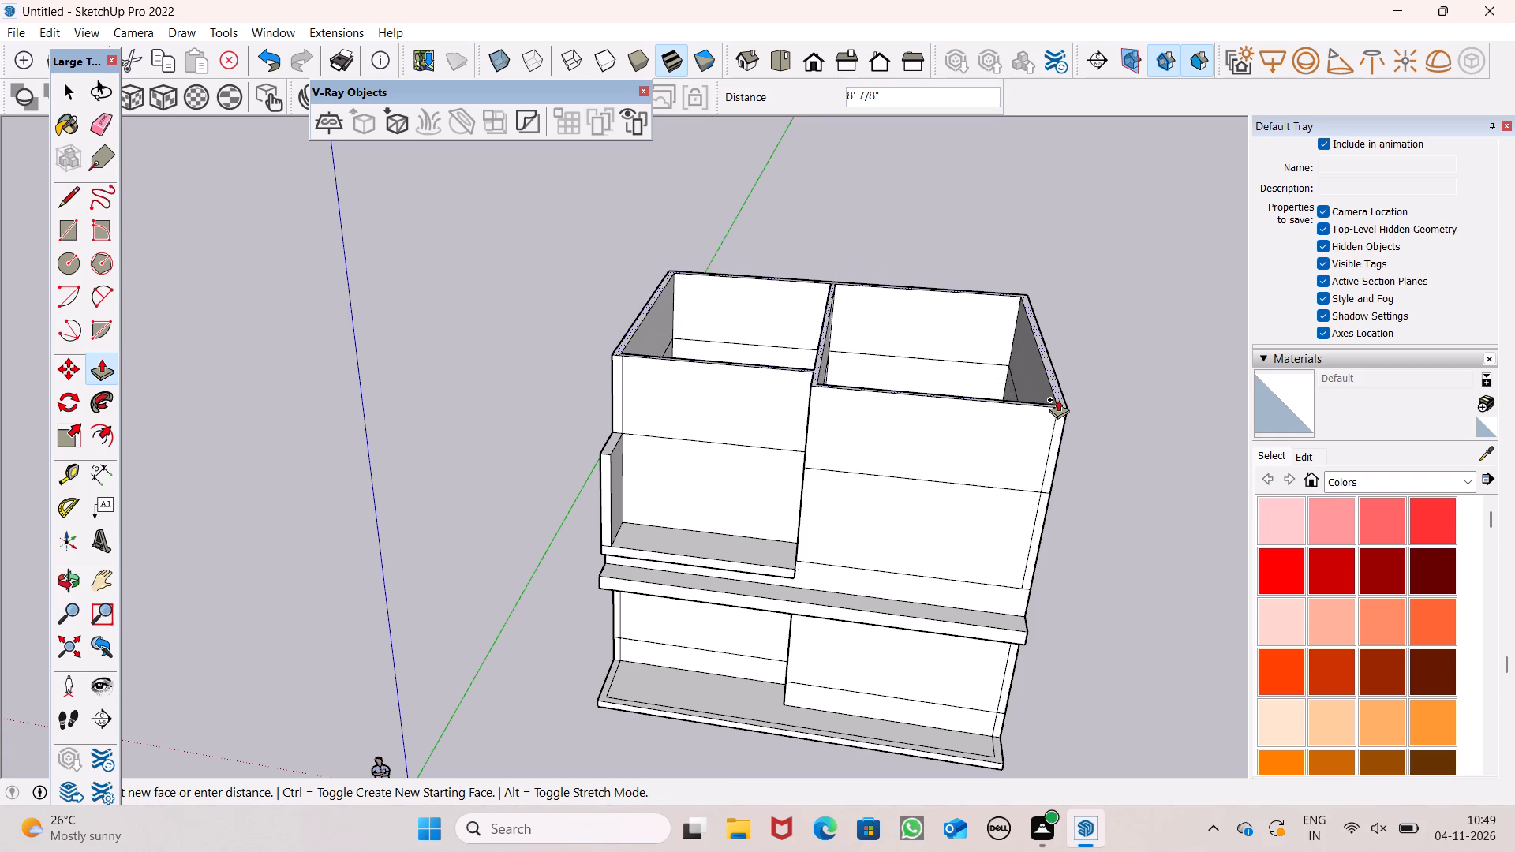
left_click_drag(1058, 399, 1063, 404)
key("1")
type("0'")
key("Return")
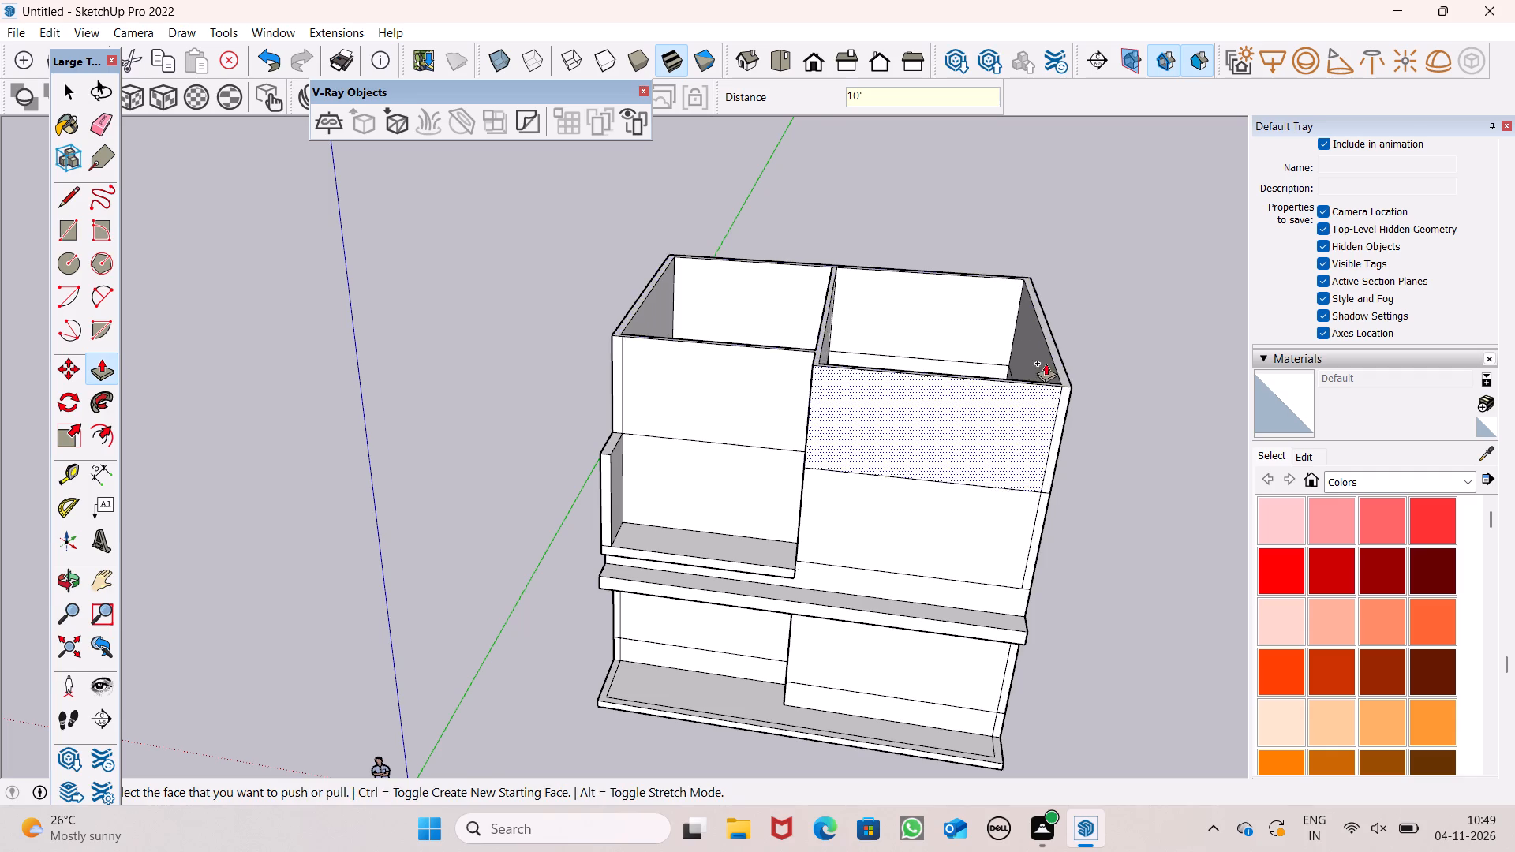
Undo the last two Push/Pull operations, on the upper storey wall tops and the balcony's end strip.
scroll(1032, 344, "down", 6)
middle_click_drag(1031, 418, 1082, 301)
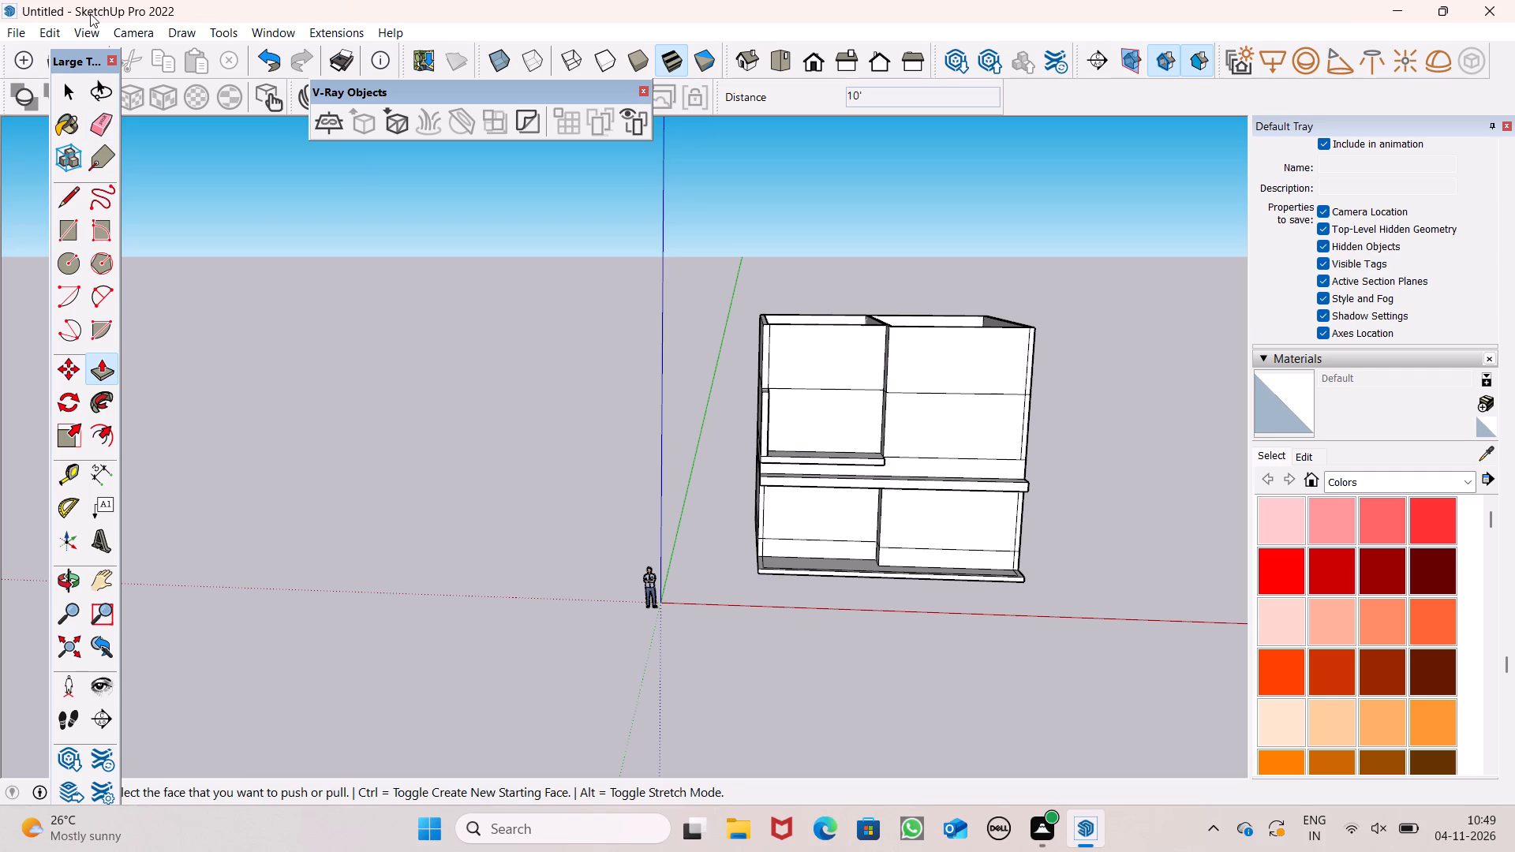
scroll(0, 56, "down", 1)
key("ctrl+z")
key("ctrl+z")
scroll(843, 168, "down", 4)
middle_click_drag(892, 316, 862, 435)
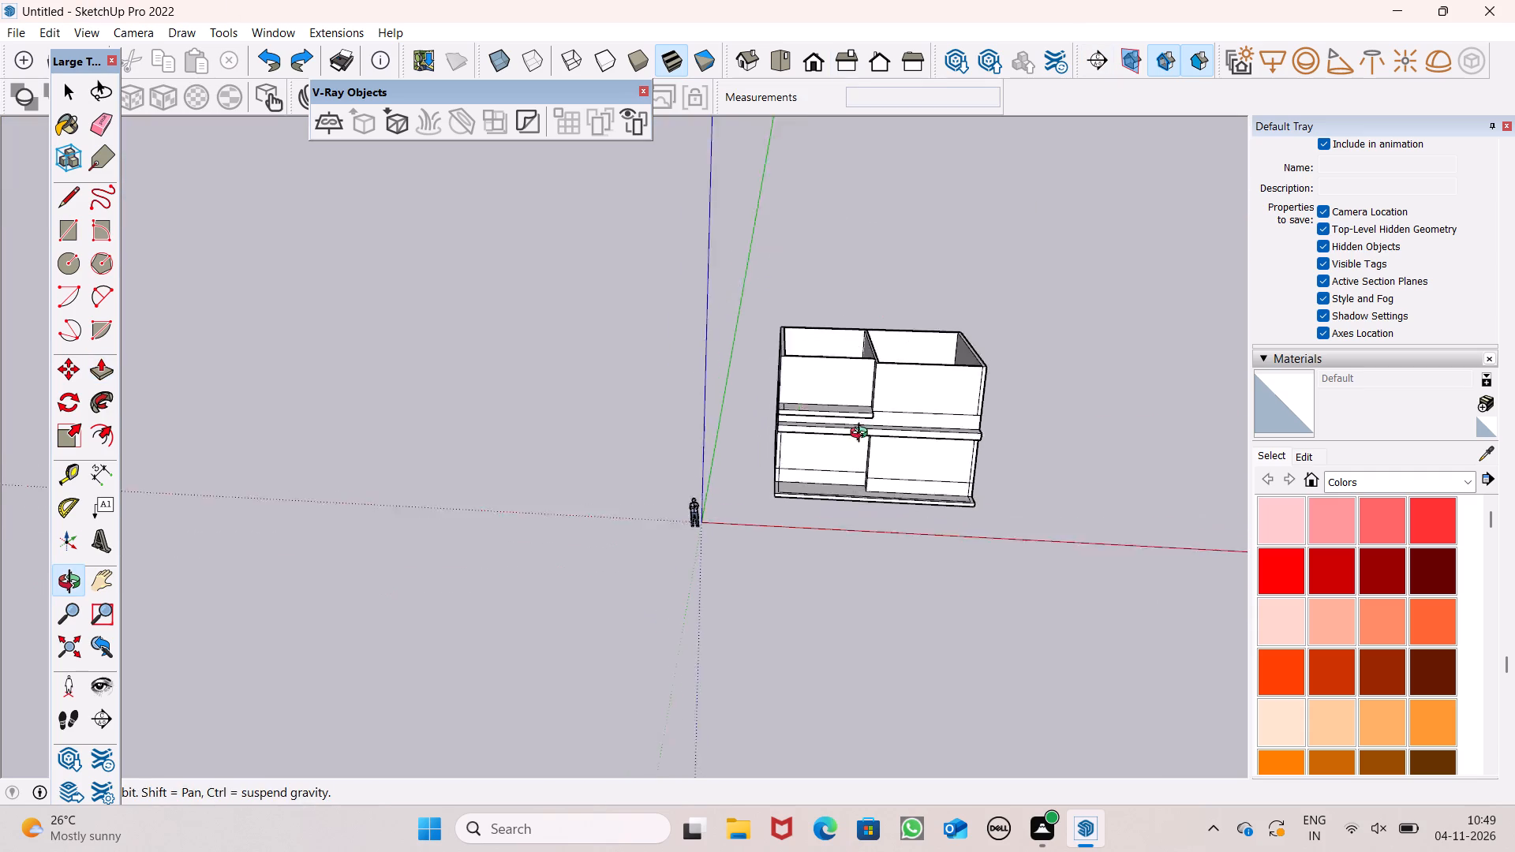
Push/Pull the top face of the upper storey walls upward by 1'.
middle_click_drag(862, 435, 846, 474)
scroll(846, 473, "up", 1)
scroll(1072, 421, "up", 3, "ctrl")
middle_click_drag(1035, 404, 1072, 179, "ctrl")
scroll(1072, 179, "up", 1)
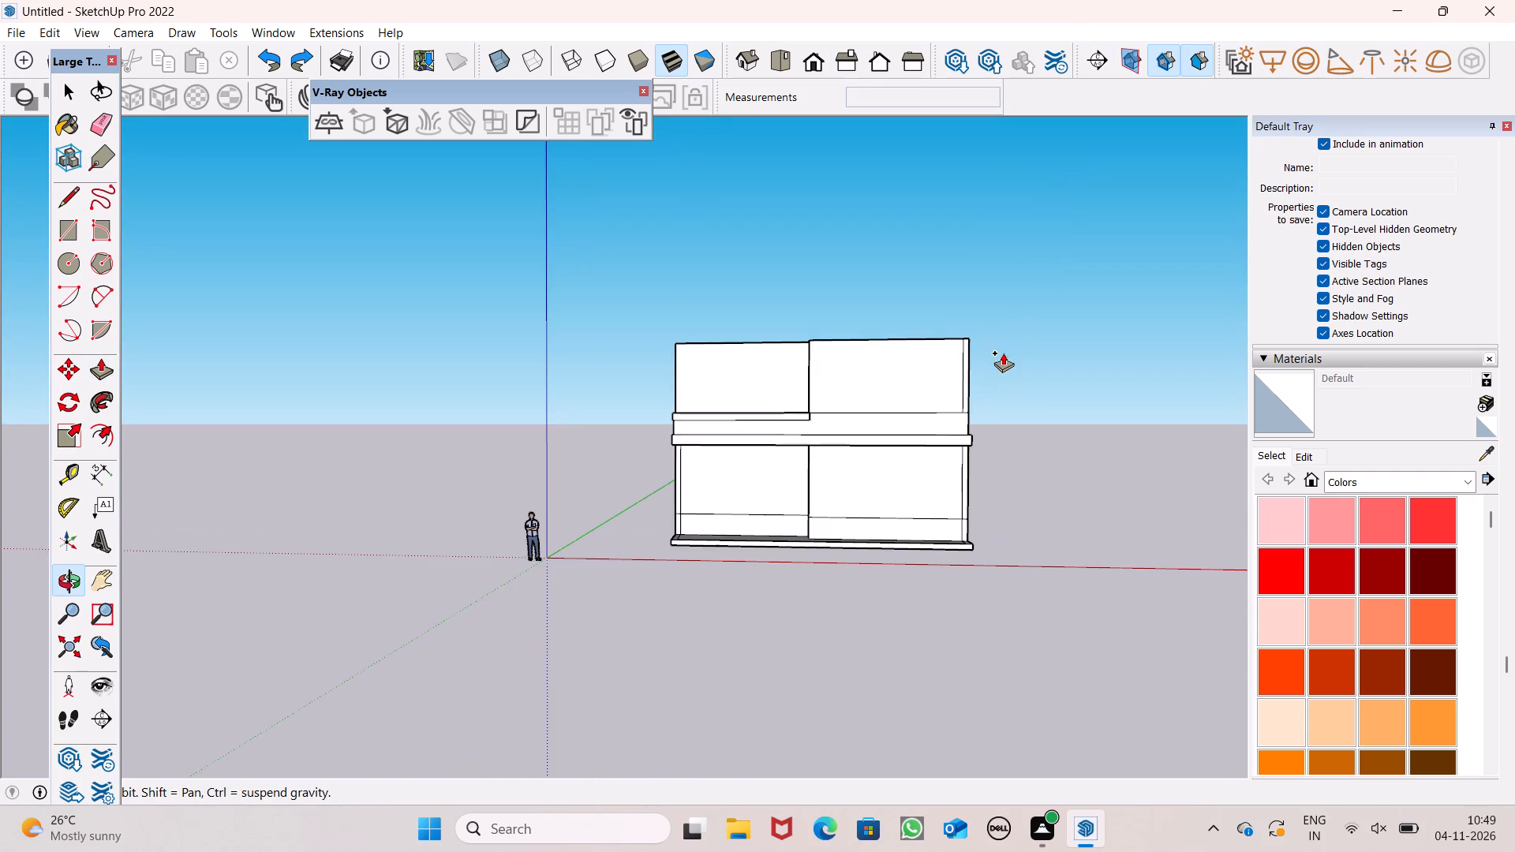
scroll(995, 231, "up", 4)
scroll(986, 262, "down", 3)
scroll(1057, 333, "down", 5)
scroll(1042, 335, "up", 1)
middle_click_drag(1042, 335, 1016, 540)
scroll(1020, 540, "up", 1)
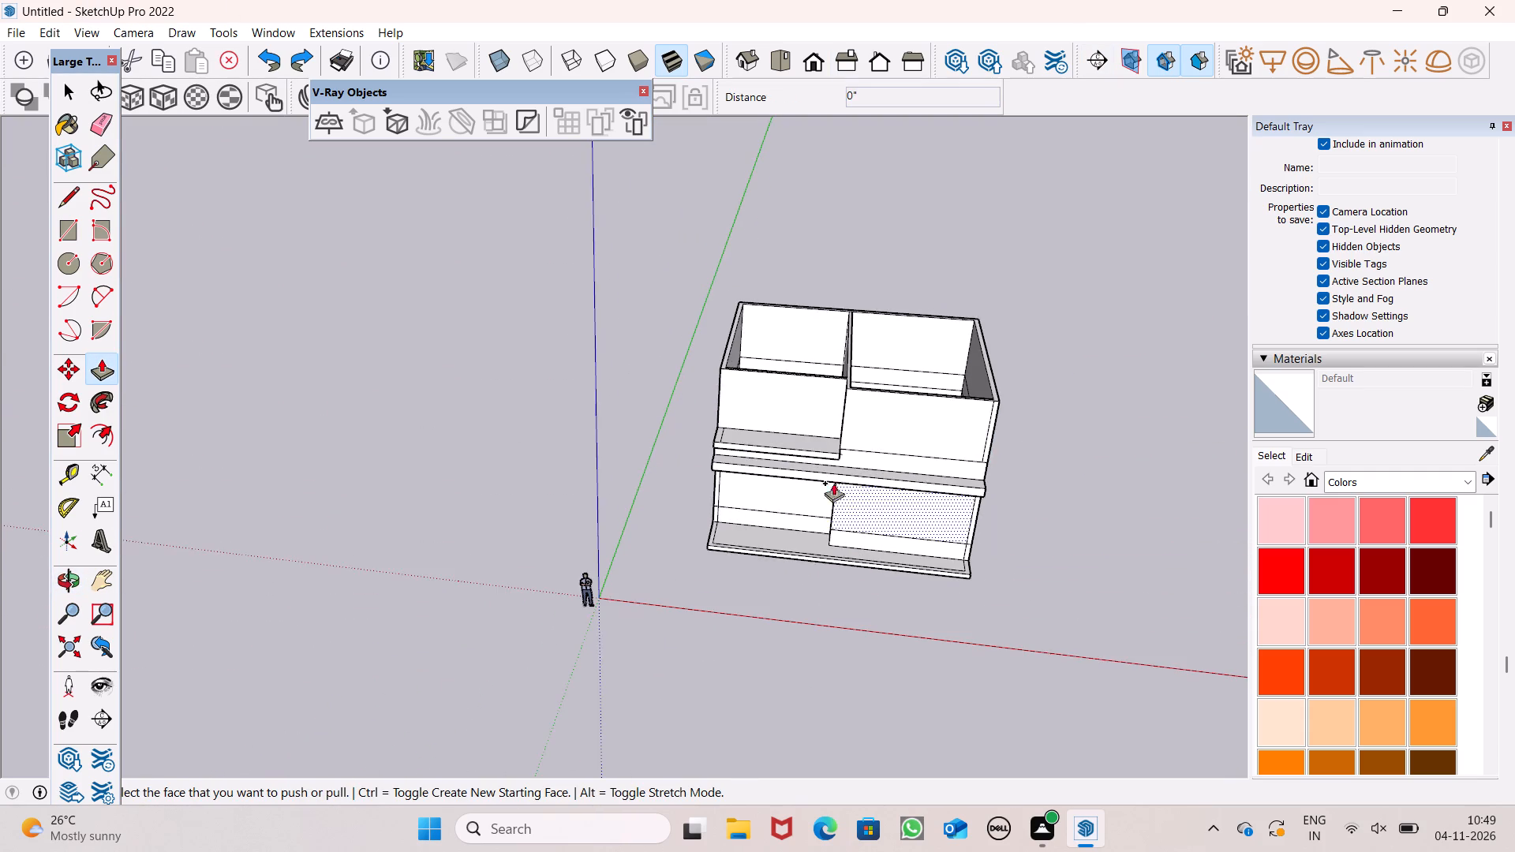
scroll(873, 353, "up", 7)
scroll(1112, 402, "down", 6)
scroll(819, 390, "up", 7)
scroll(977, 431, "down", 3)
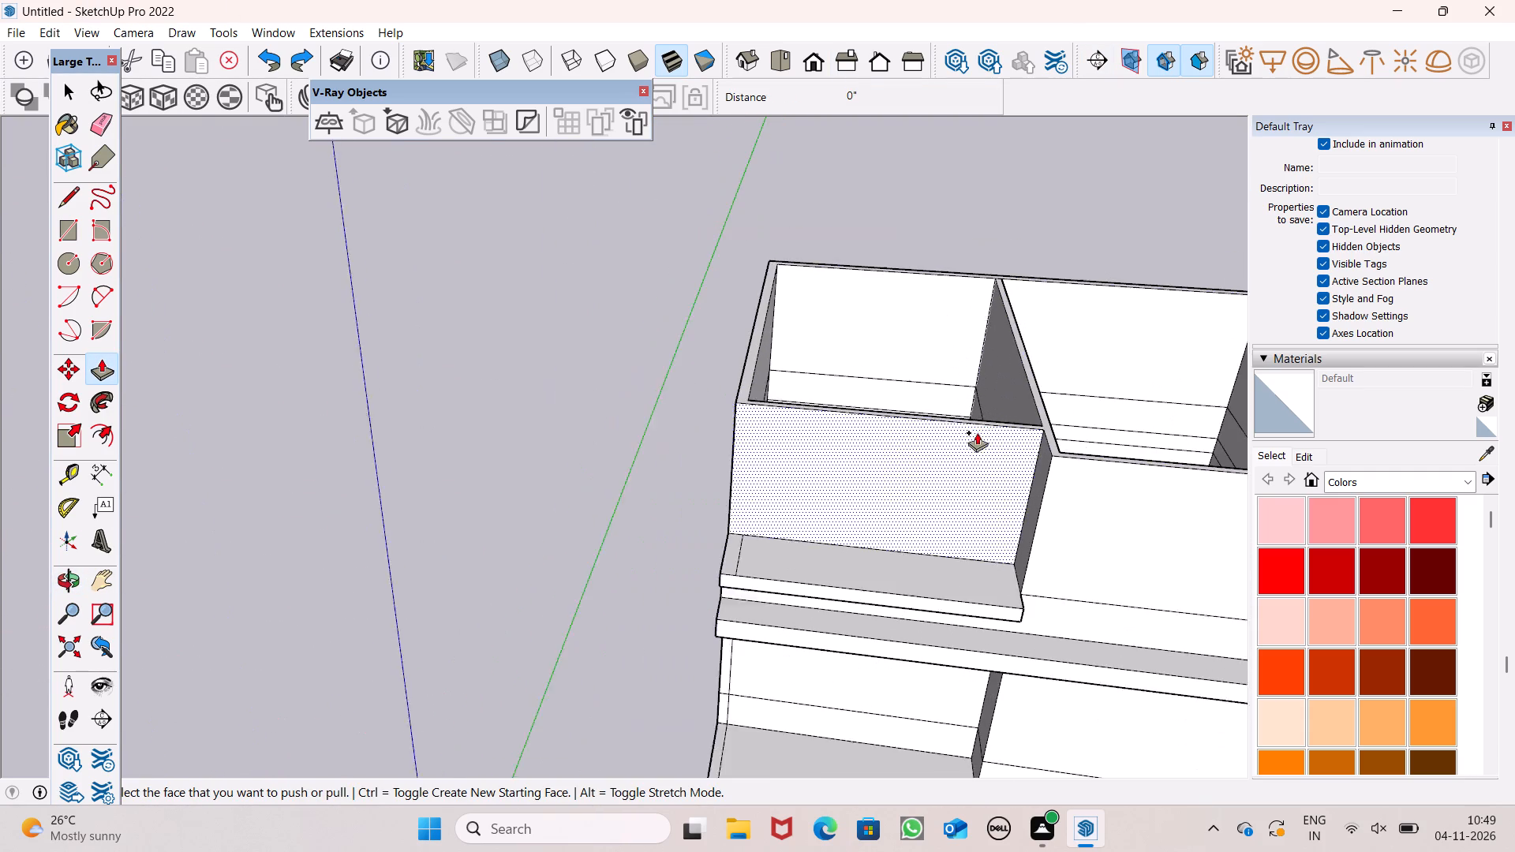
scroll(977, 432, "down", 1)
scroll(1022, 427, "up", 3)
scroll(1034, 435, "down", 5)
scroll(1062, 450, "up", 4)
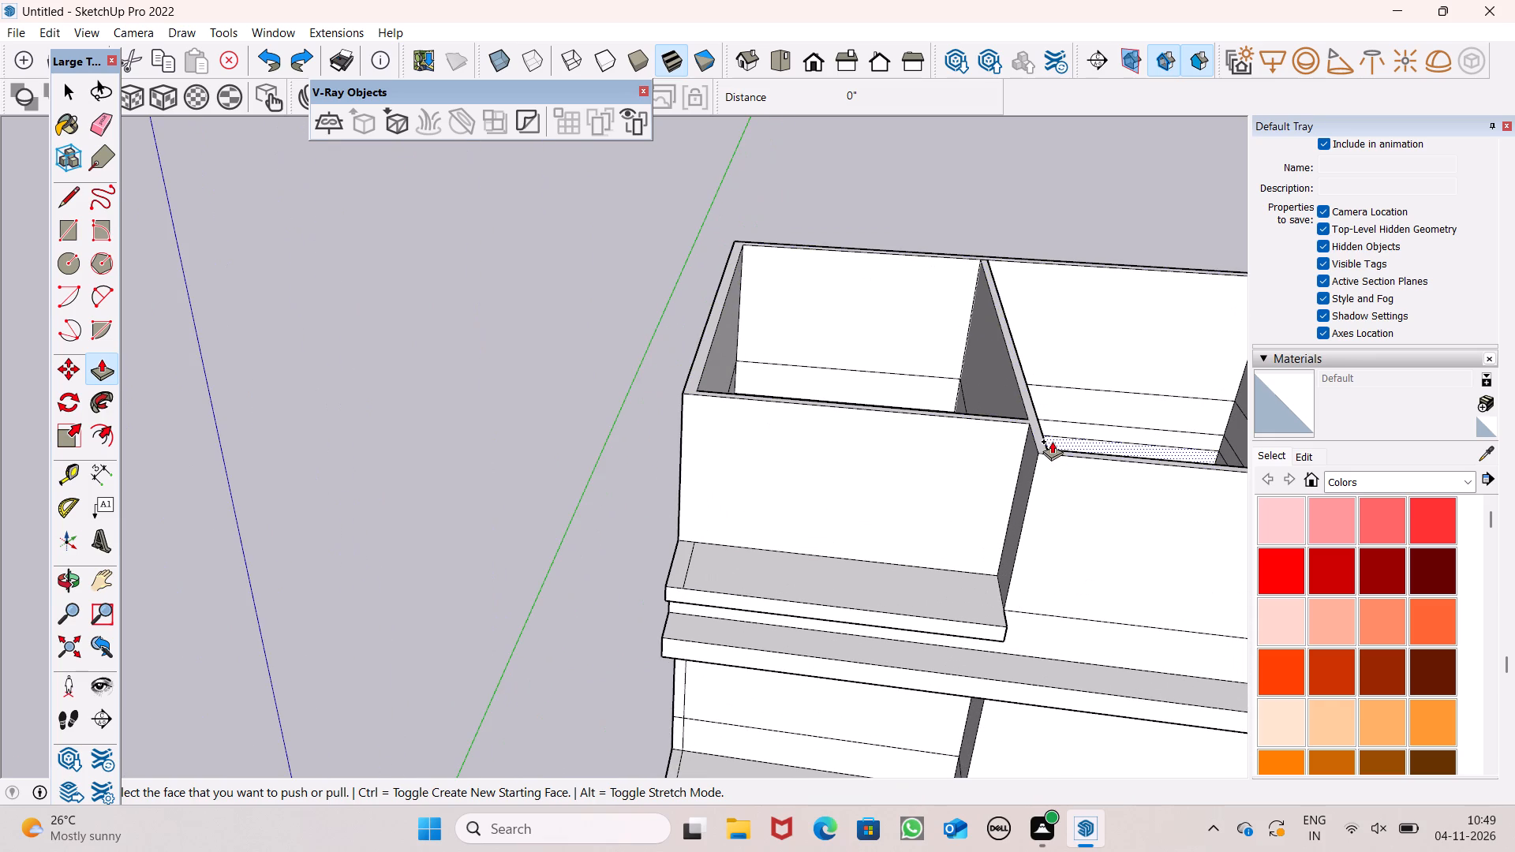
left_click(1043, 440)
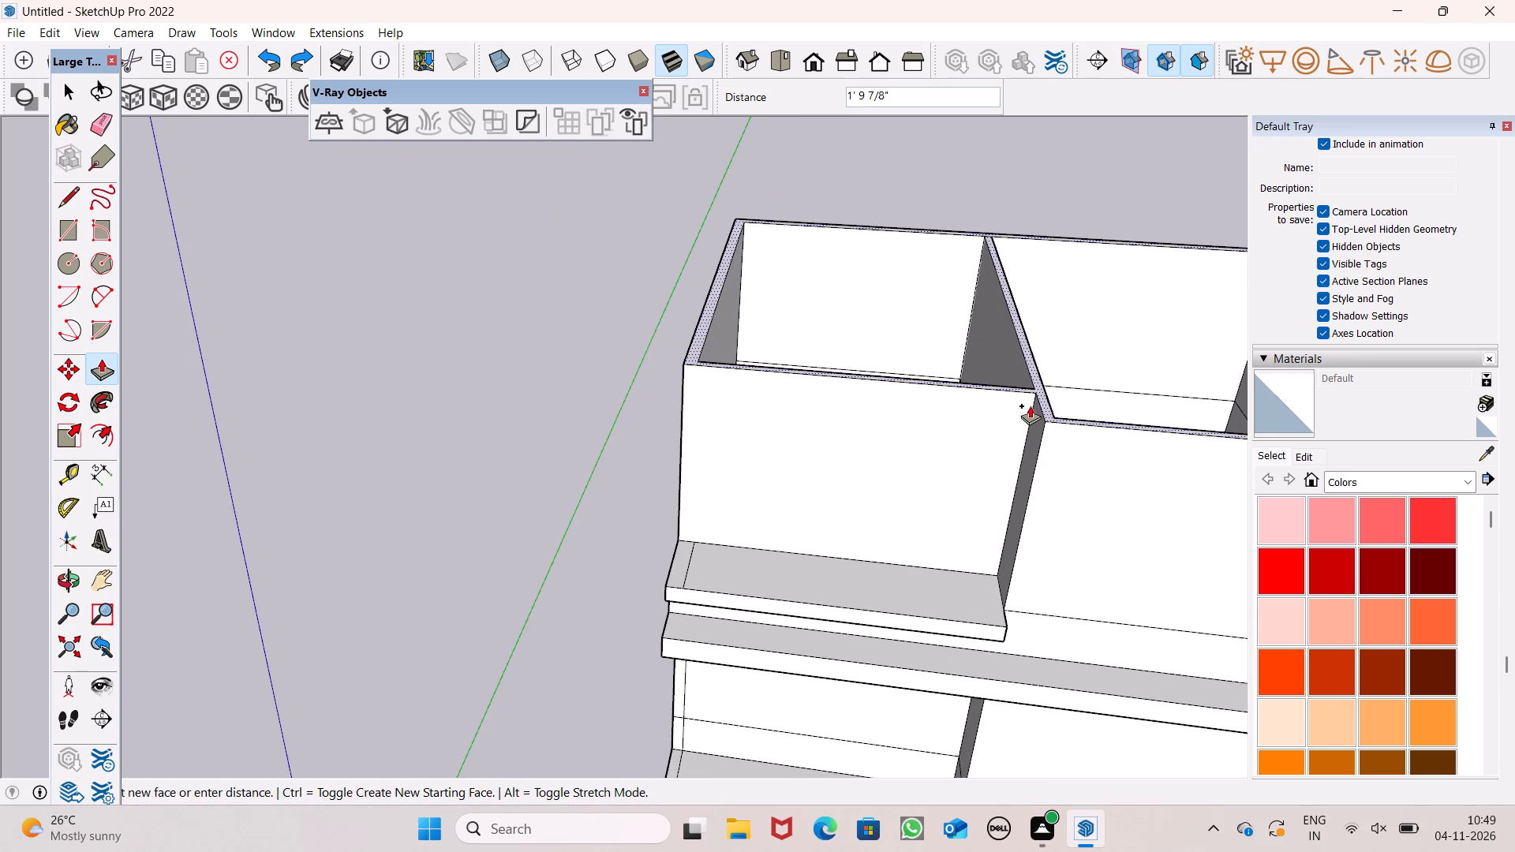
type("1'")
key("Return")
Push/Pull the 1' band above the recessed balcony wall outward by about 3' 3 9/16", flush with the adjoining front wall.
middle_click_drag(967, 447, 1019, 344)
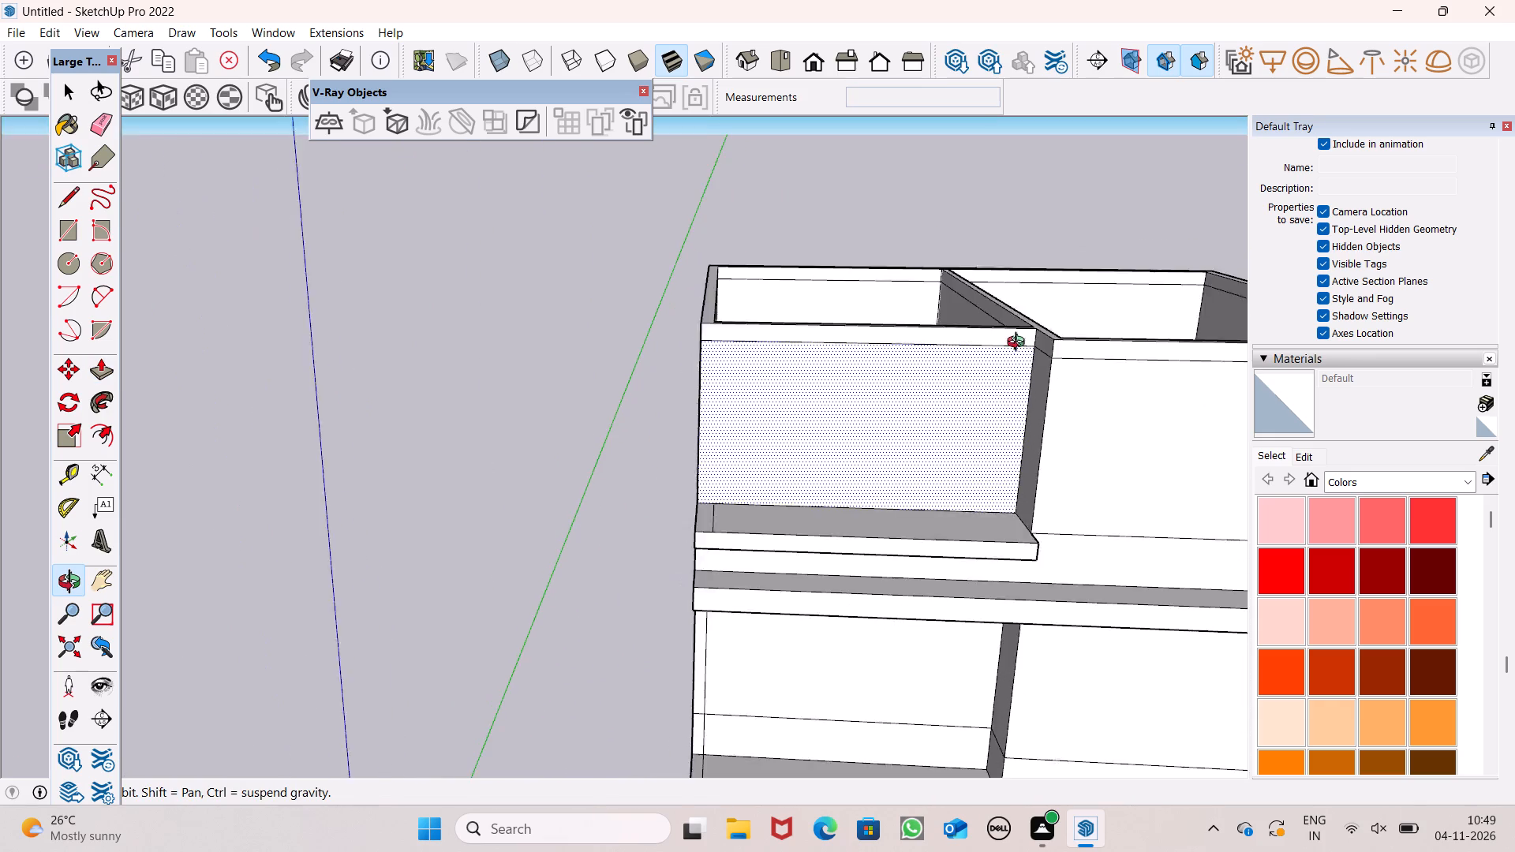
middle_click_drag(1019, 344, 1030, 341)
scroll(555, 353, "down", 4)
middle_click_drag(630, 372, 648, 432)
scroll(666, 423, "up", 3)
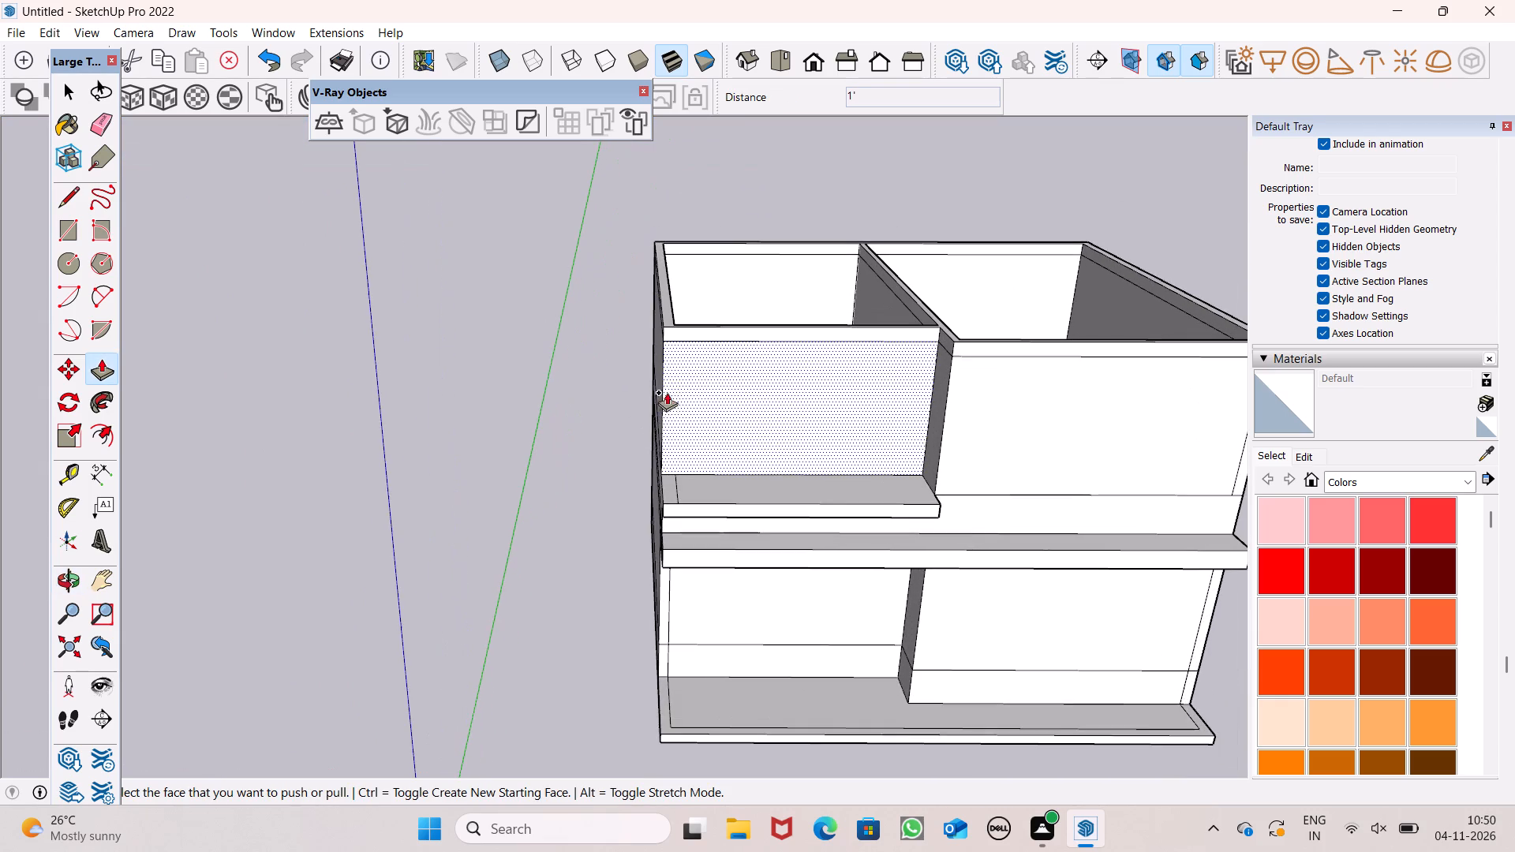
scroll(804, 353, "down", 2)
middle_click_drag(854, 355, 866, 457)
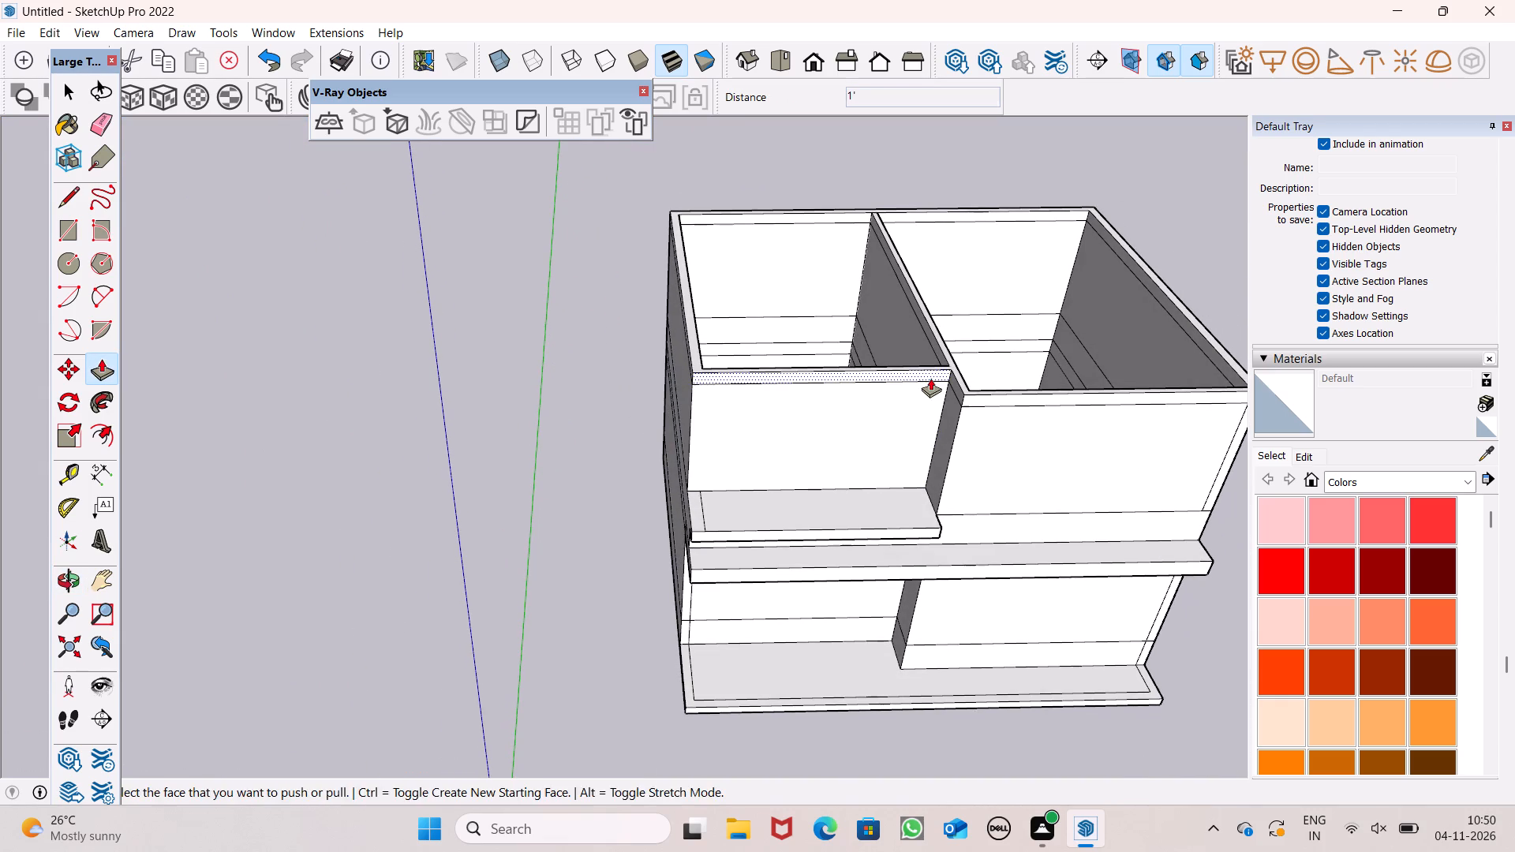
left_click_drag(930, 378, 976, 394)
key("ctrl+z")
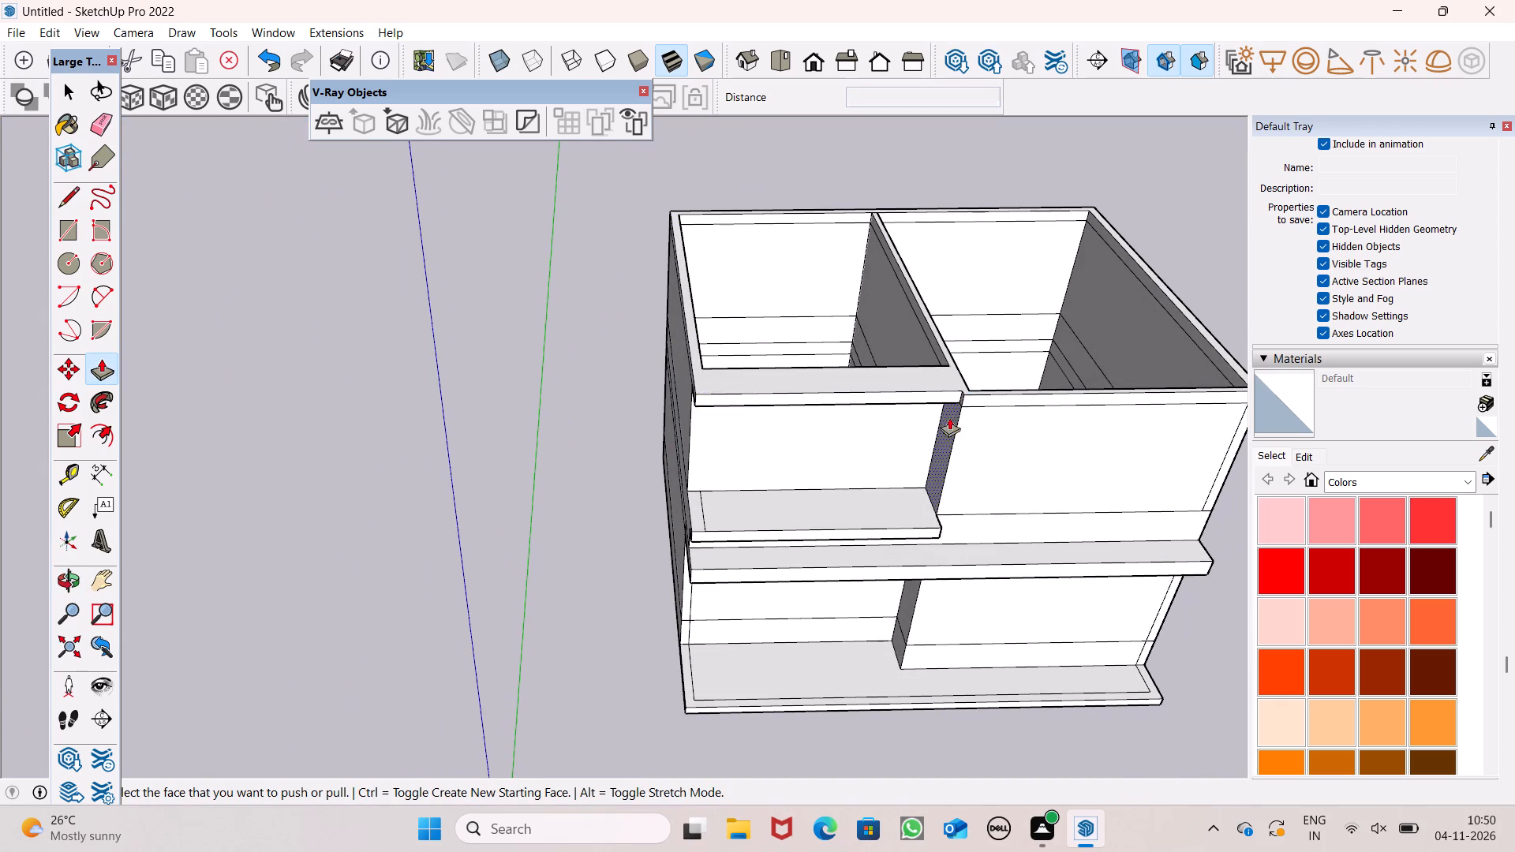
left_click_drag(923, 379, 933, 390)
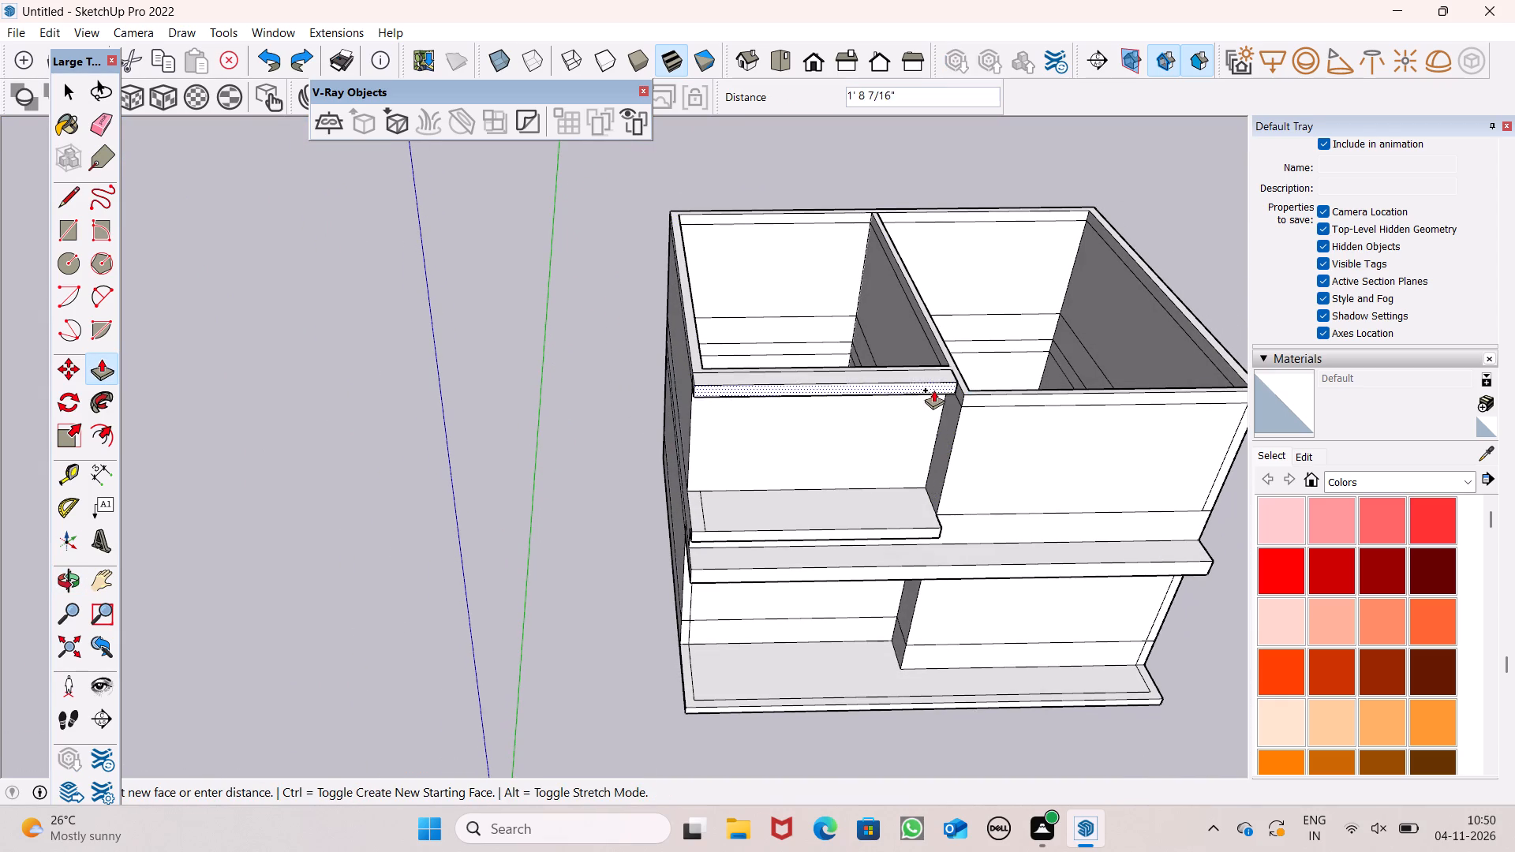
left_click_drag(933, 390, 961, 392)
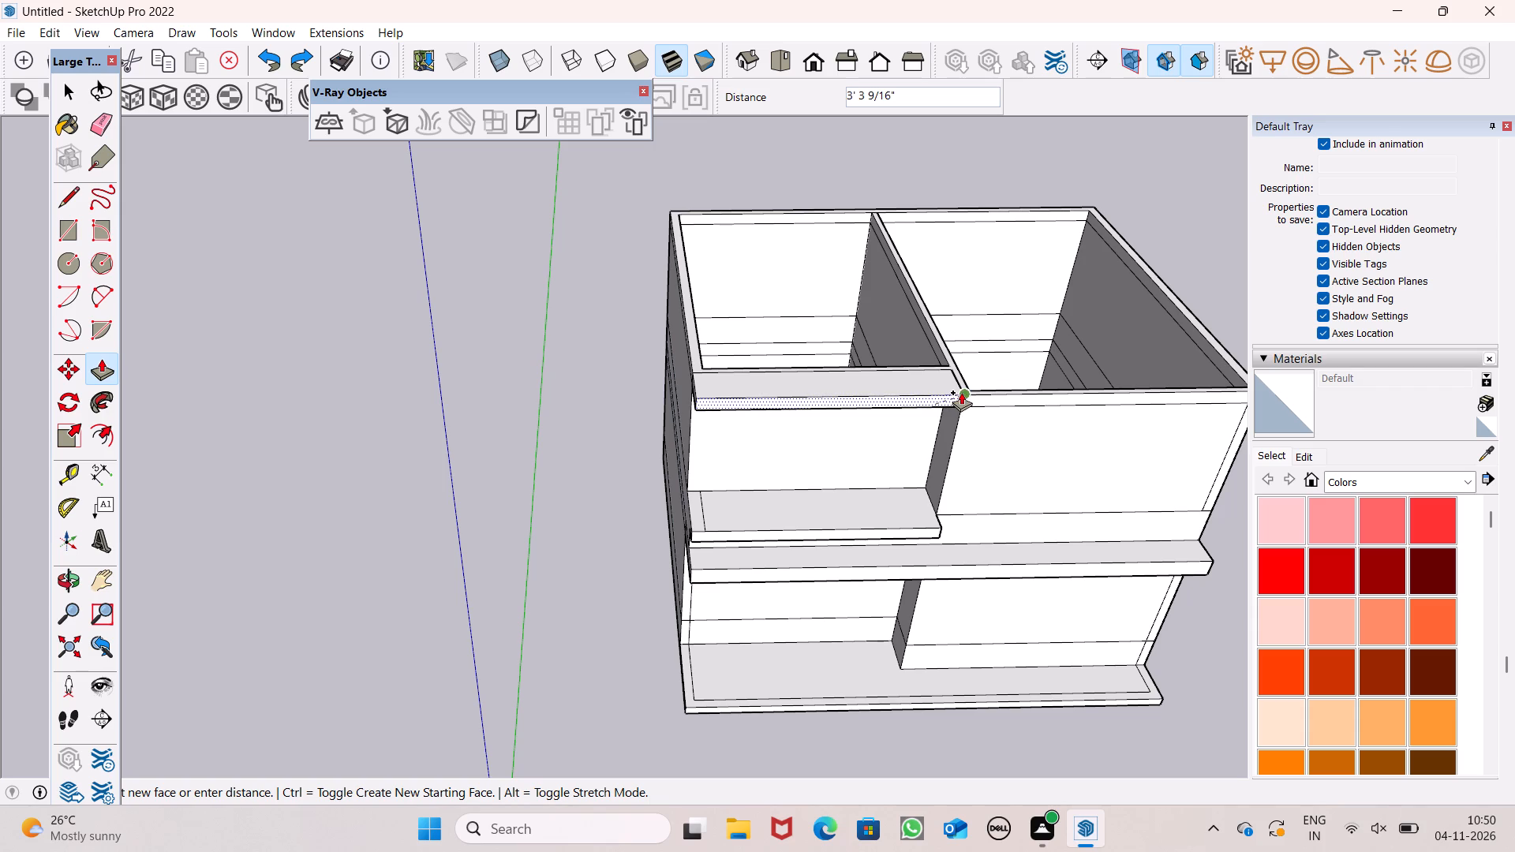
left_click_drag(961, 392, 973, 390)
Examine the projecting band above the balcony, the front elevation and the open upper rooms from several angles.
scroll(775, 310, "down", 6)
scroll(843, 339, "down", 2)
middle_click_drag(888, 374, 867, 338)
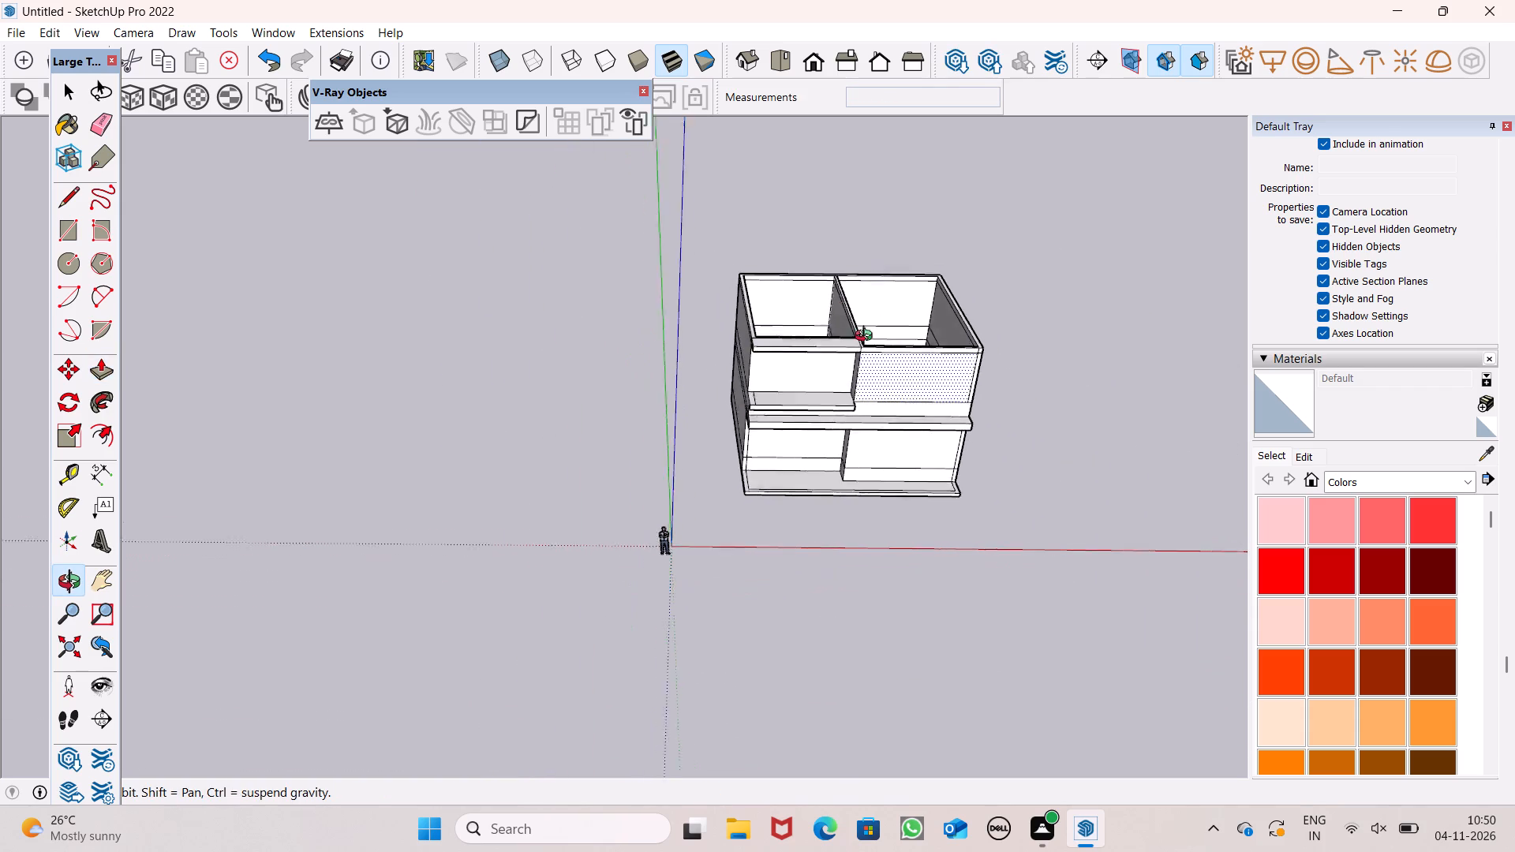
middle_click_drag(867, 338, 841, 304)
scroll(794, 207, "up", 6)
scroll(706, 147, "down", 2)
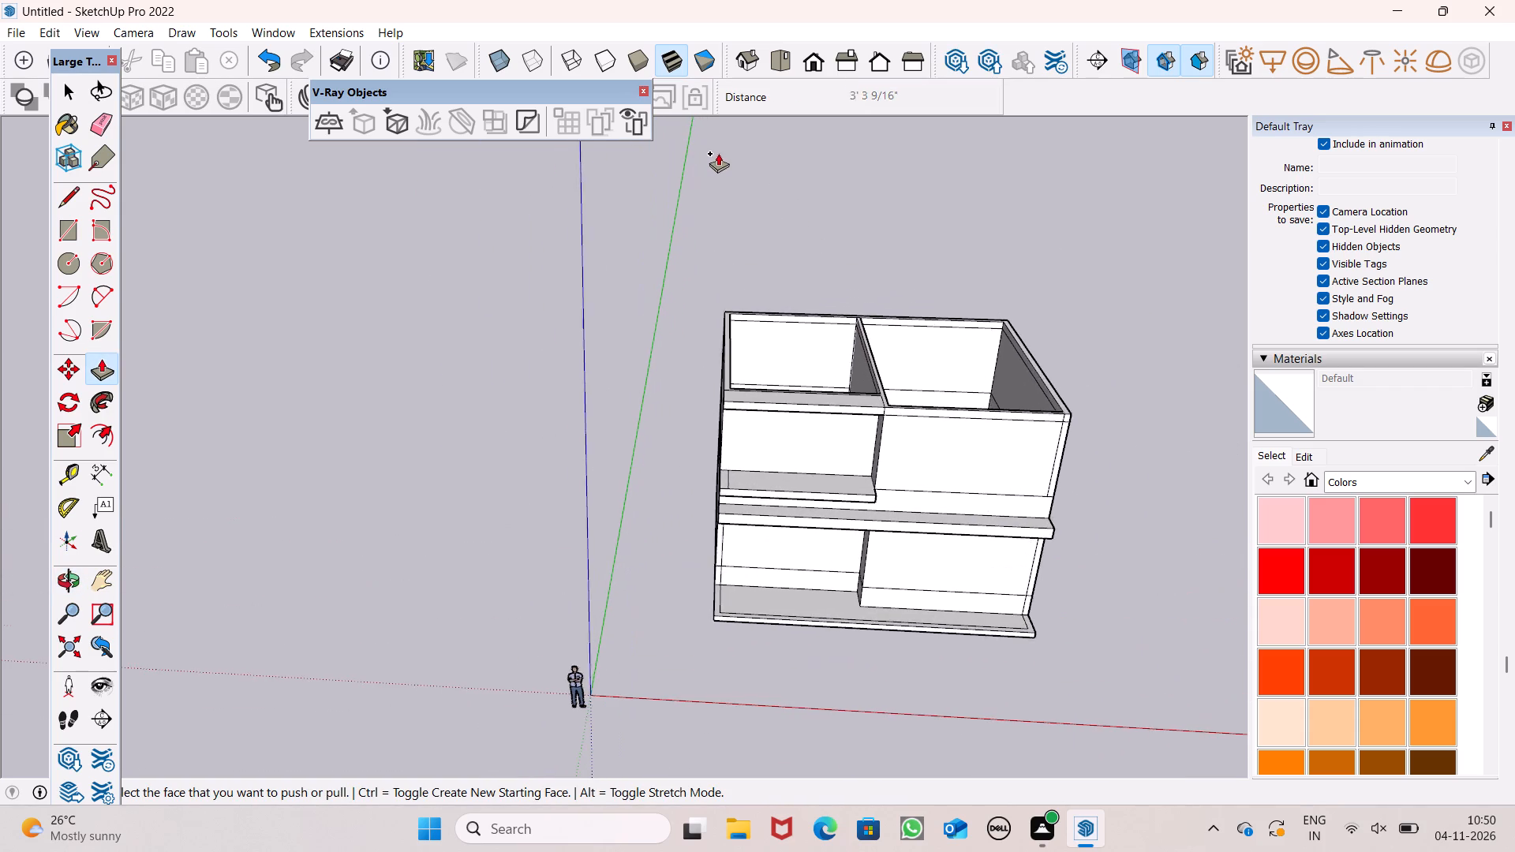
scroll(718, 153, "down", 1)
middle_click_drag(902, 278, 866, 183)
scroll(847, 316, "down", 2)
middle_click_drag(847, 338, 959, 365)
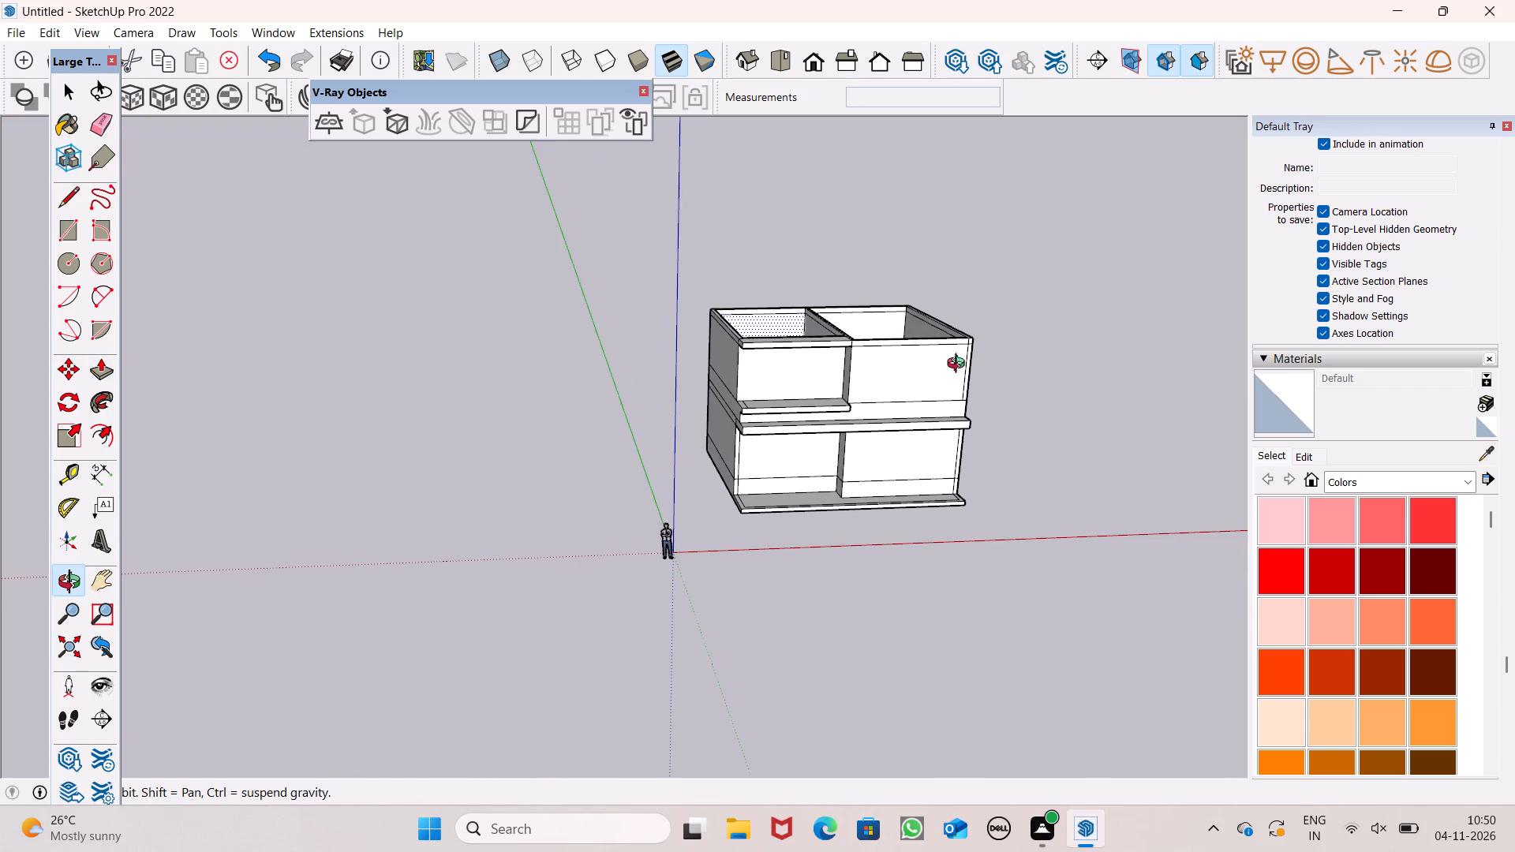
middle_click_drag(959, 365, 957, 369)
scroll(869, 312, "down", 4)
scroll(961, 342, "up", 7)
scroll(889, 278, "down", 3)
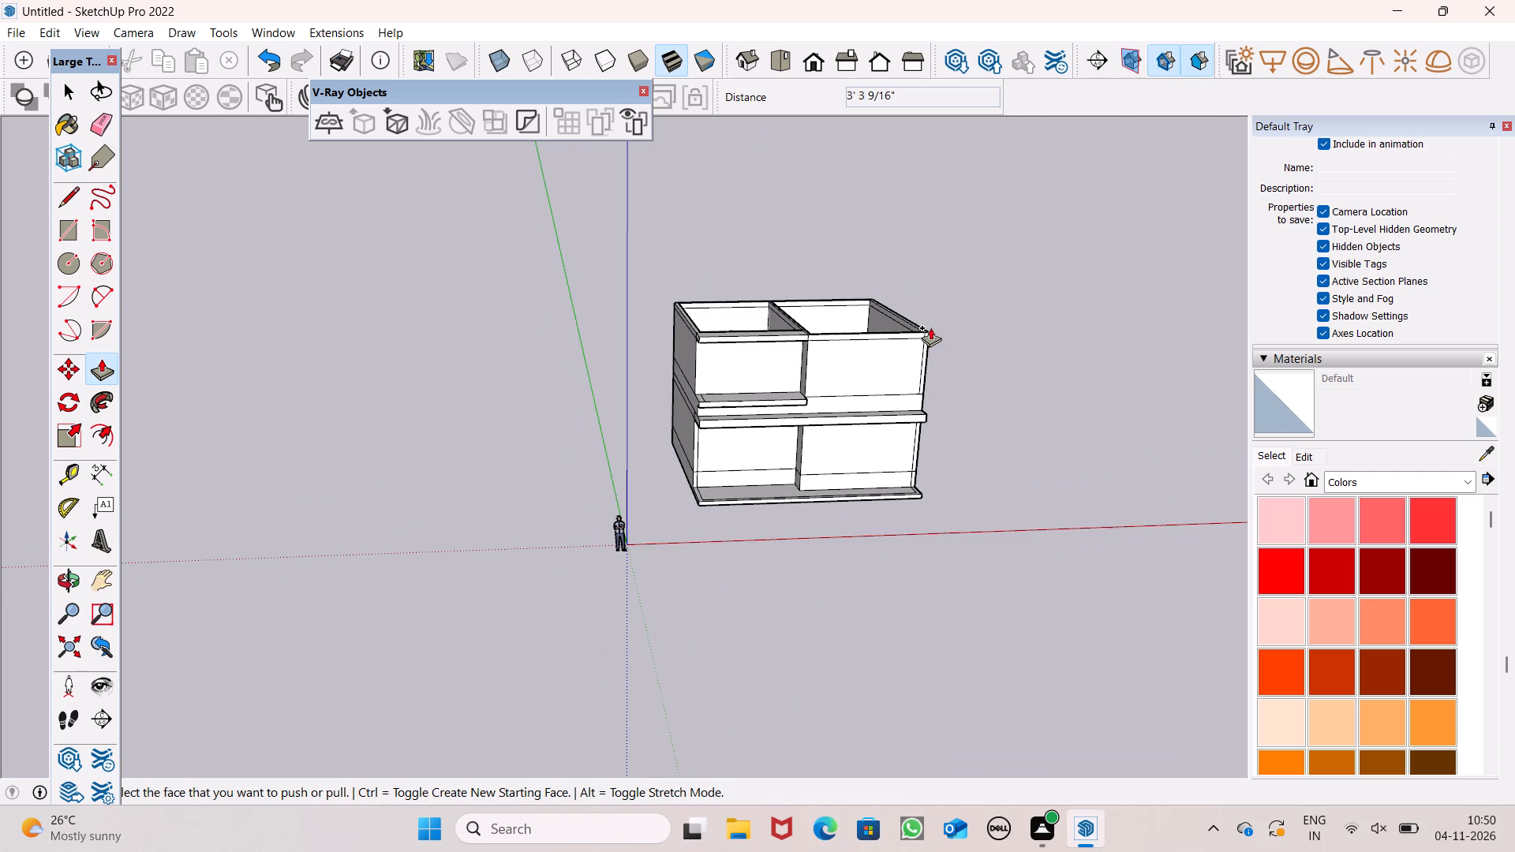
middle_click_drag(967, 349, 829, 319)
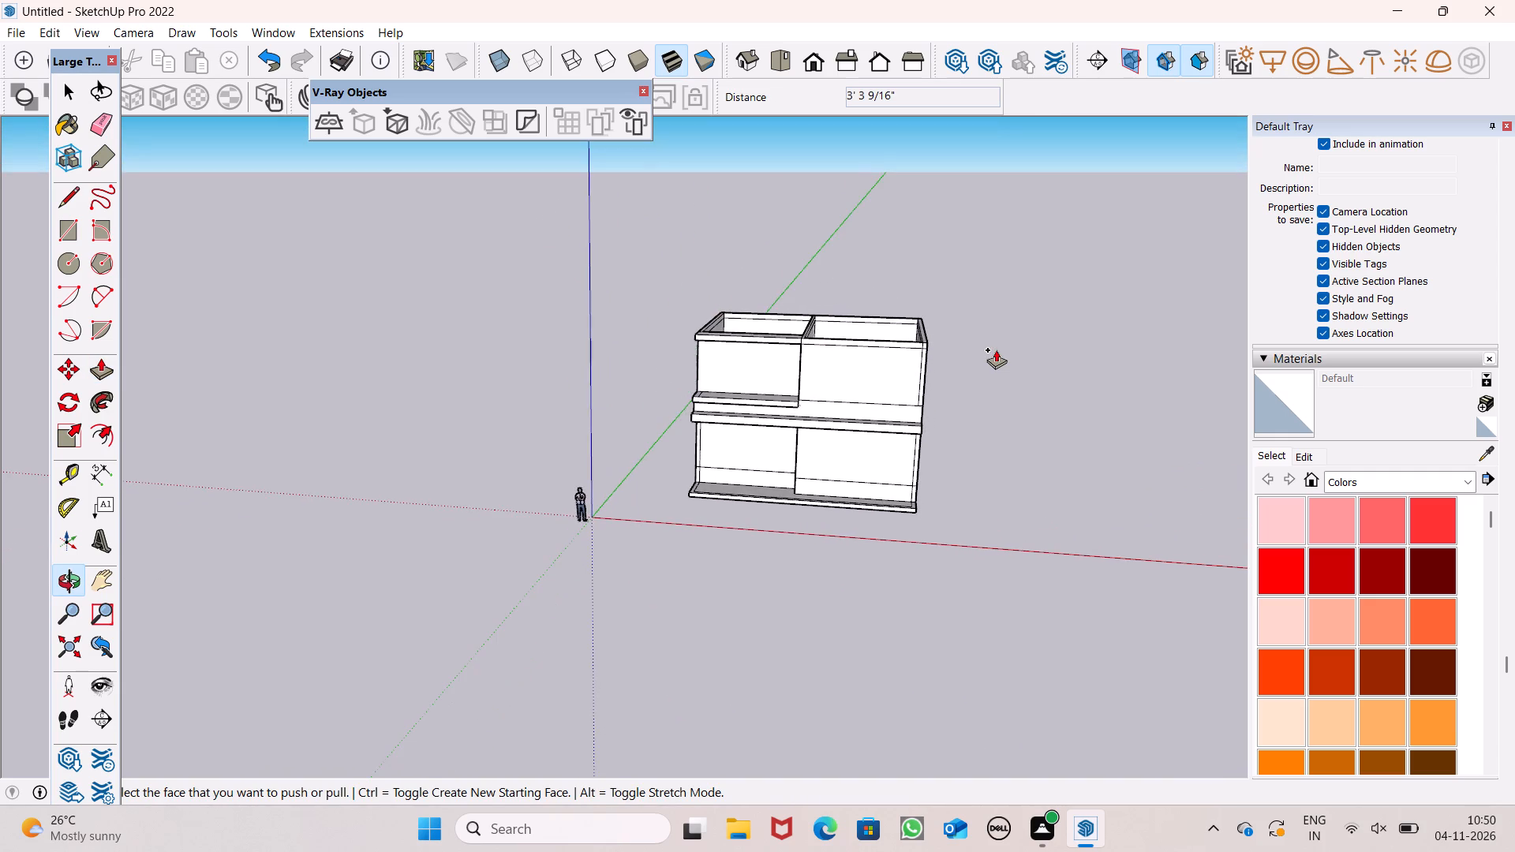
scroll(997, 353, "down", 2)
scroll(999, 359, "up", 1)
scroll(1000, 361, "down", 2)
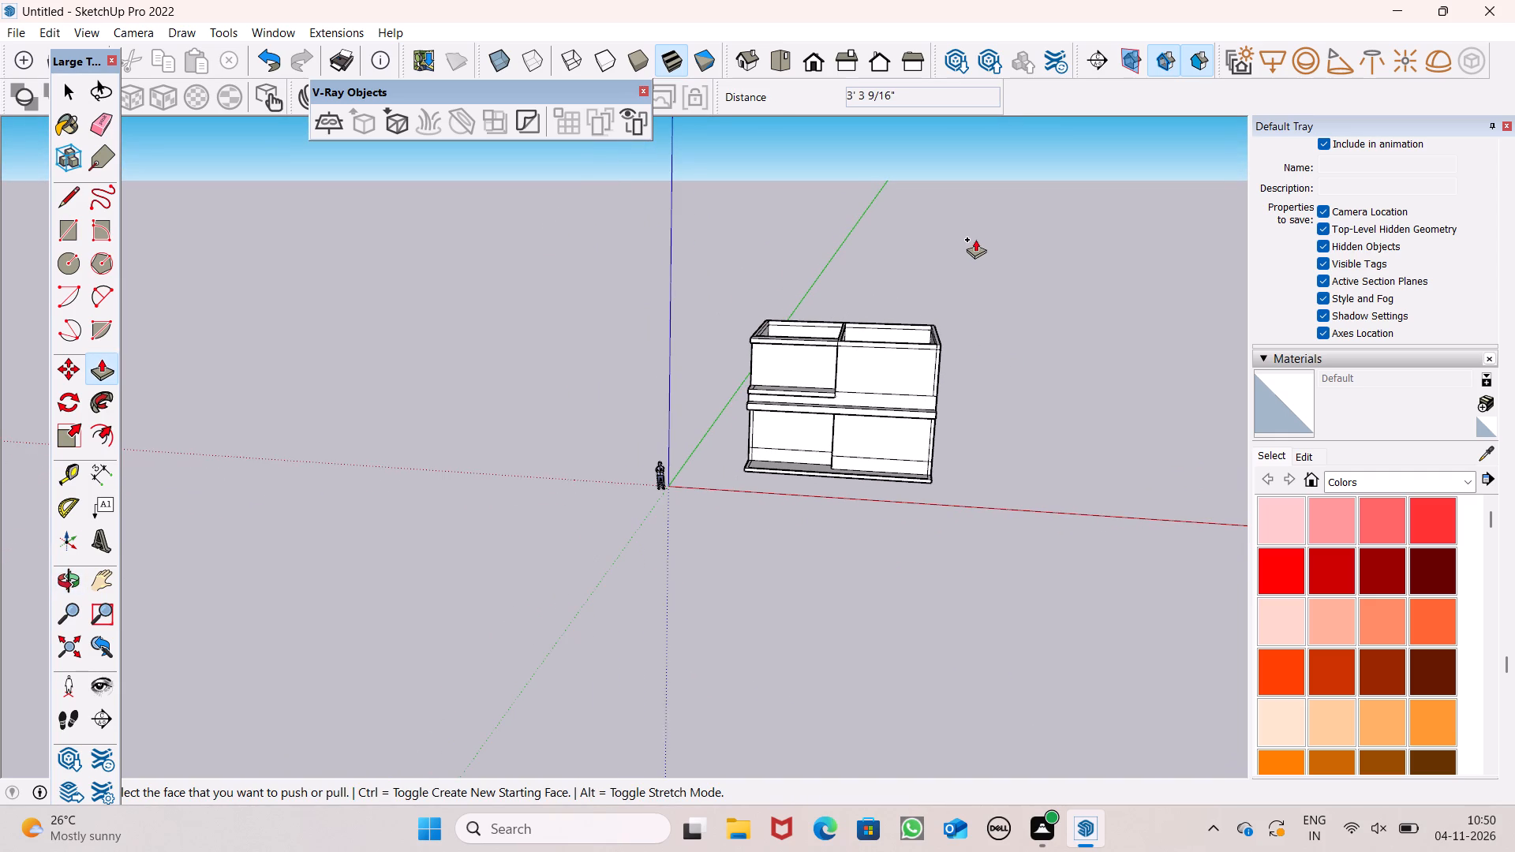
scroll(976, 323, "down", 3)
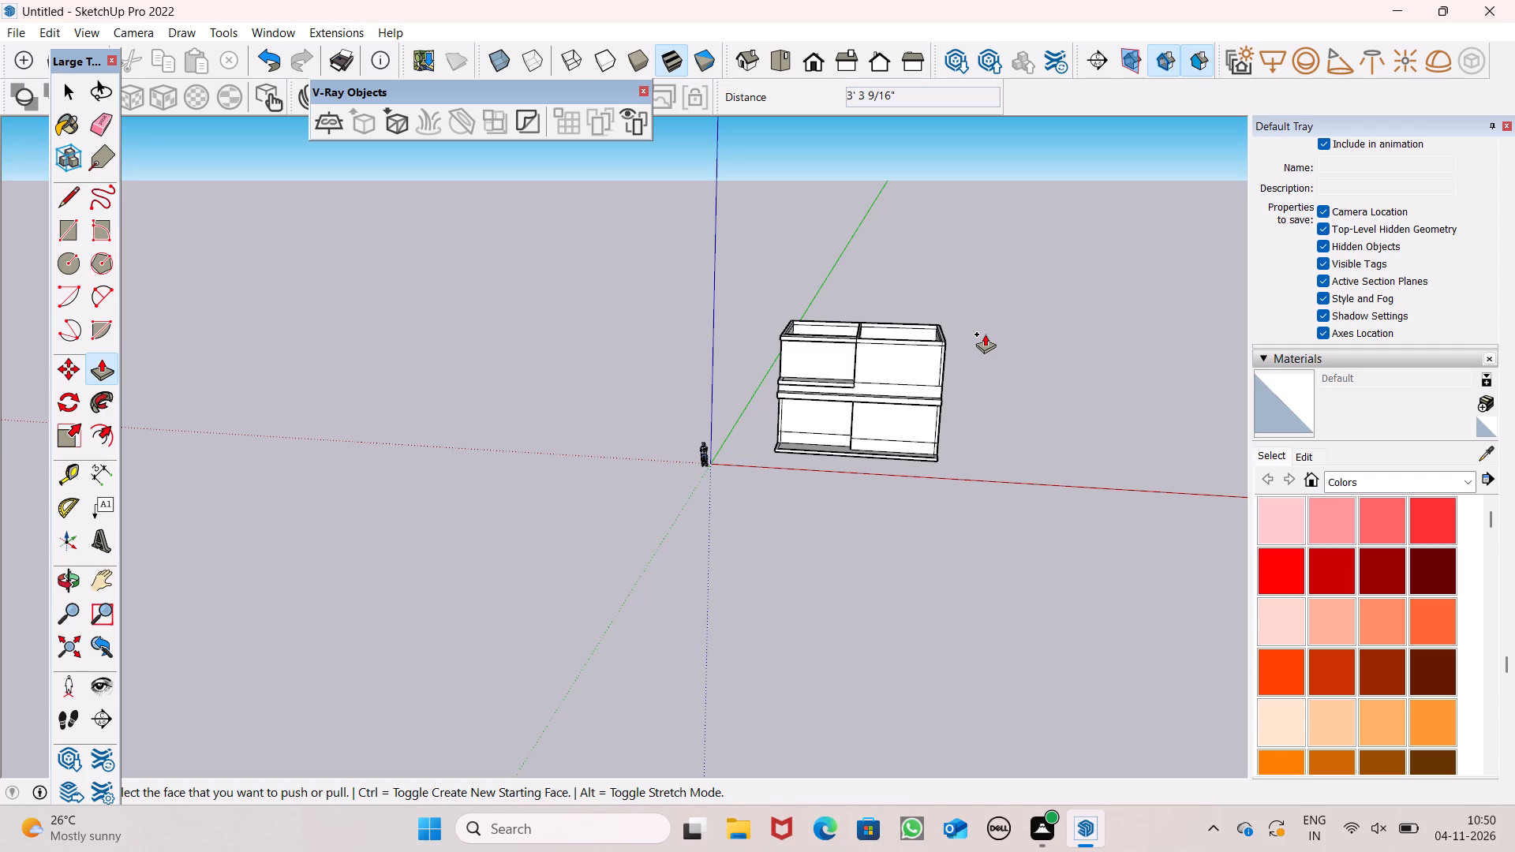
scroll(977, 312, "down", 1)
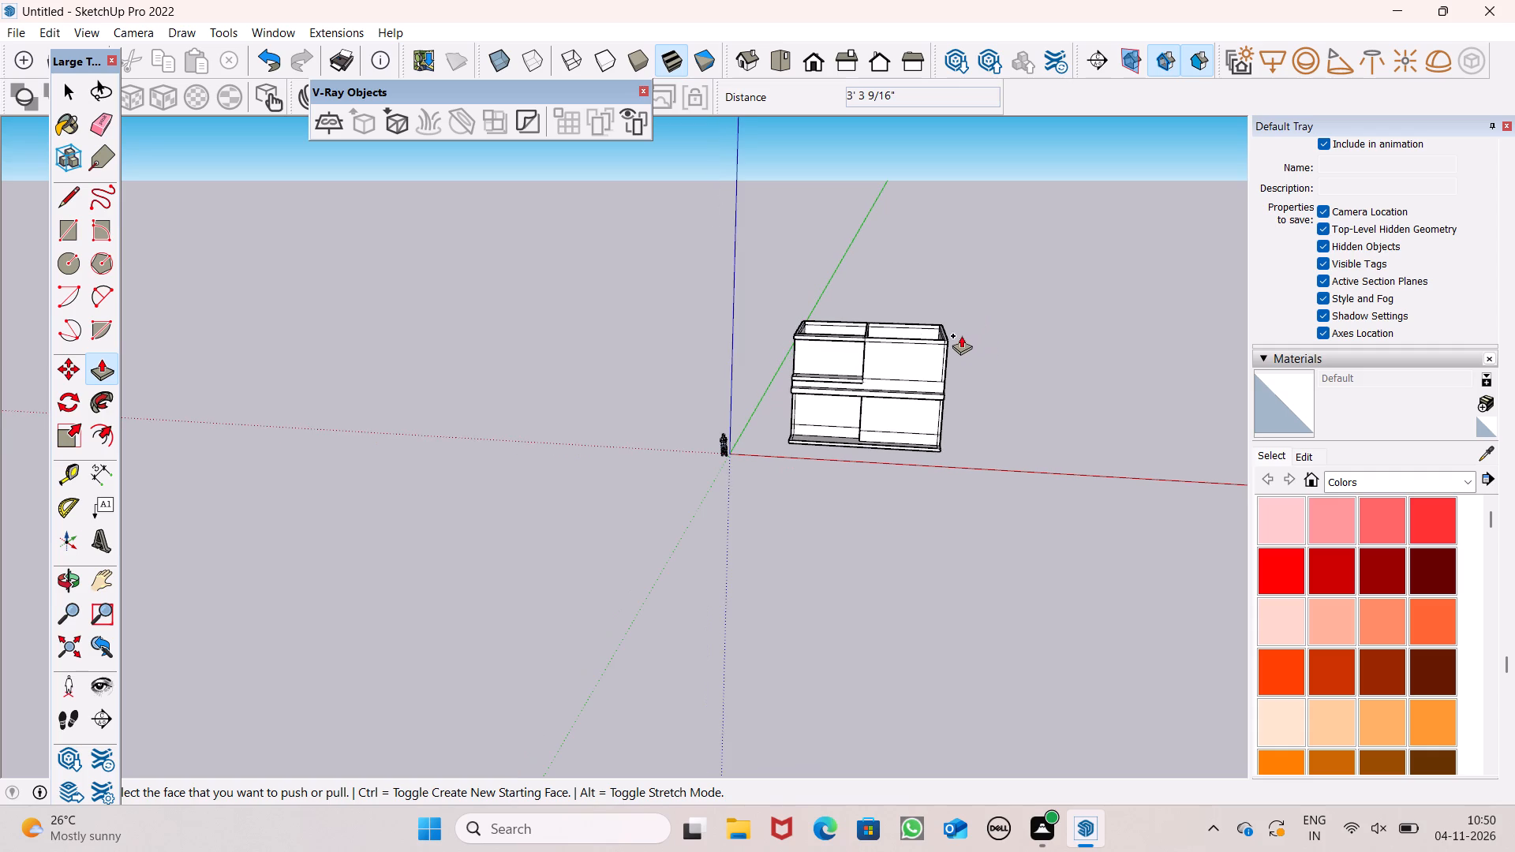
scroll(900, 335, "up", 8)
middle_click_drag(811, 318, 843, 435)
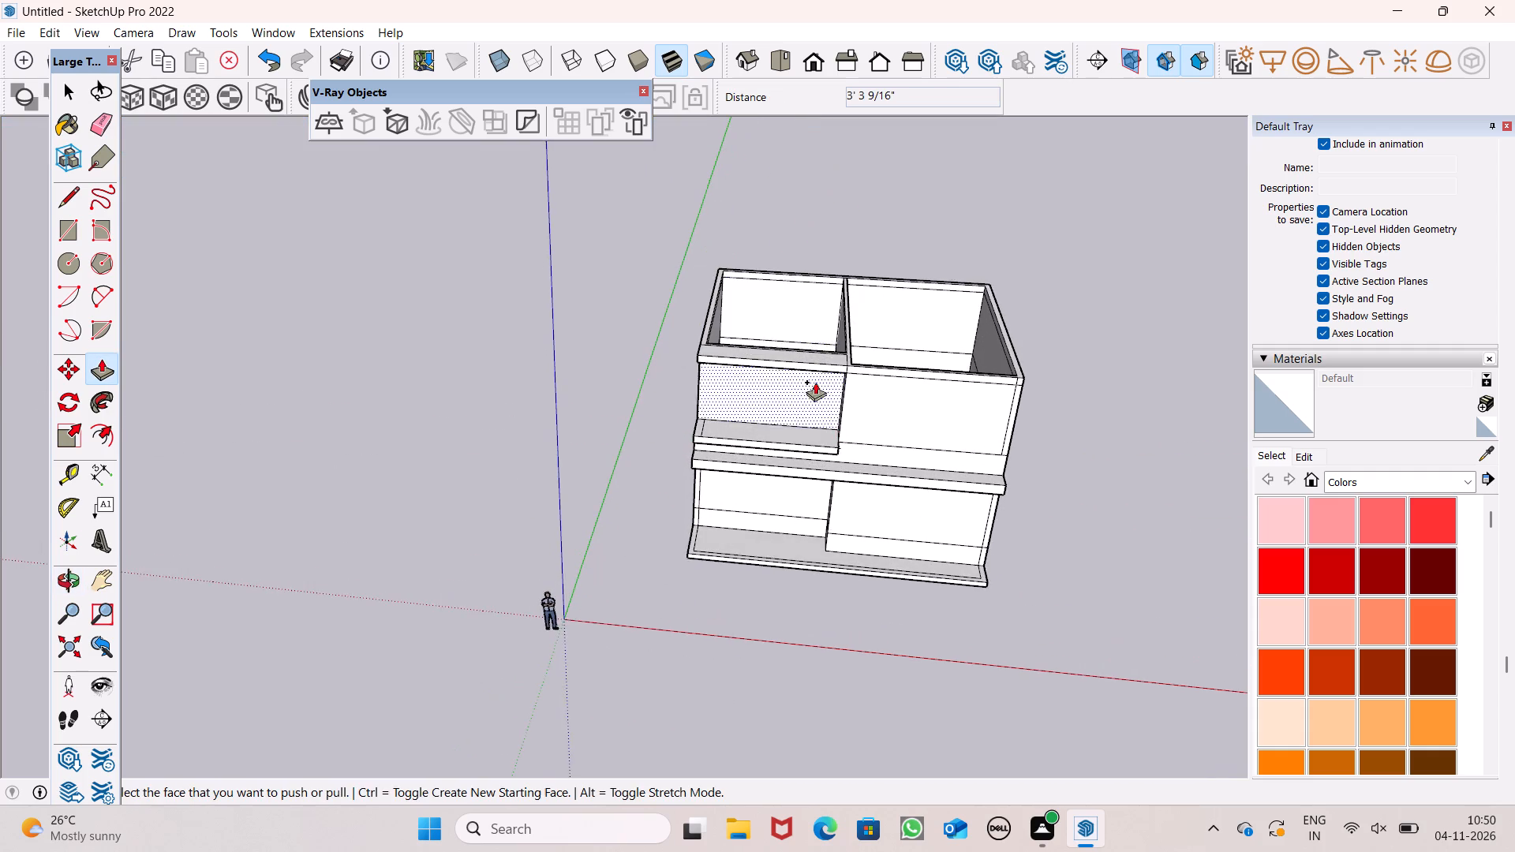
scroll(776, 329, "up", 1)
scroll(776, 329, "down", 1)
middle_click_drag(799, 290, 847, 514)
scroll(827, 417, "down", 5)
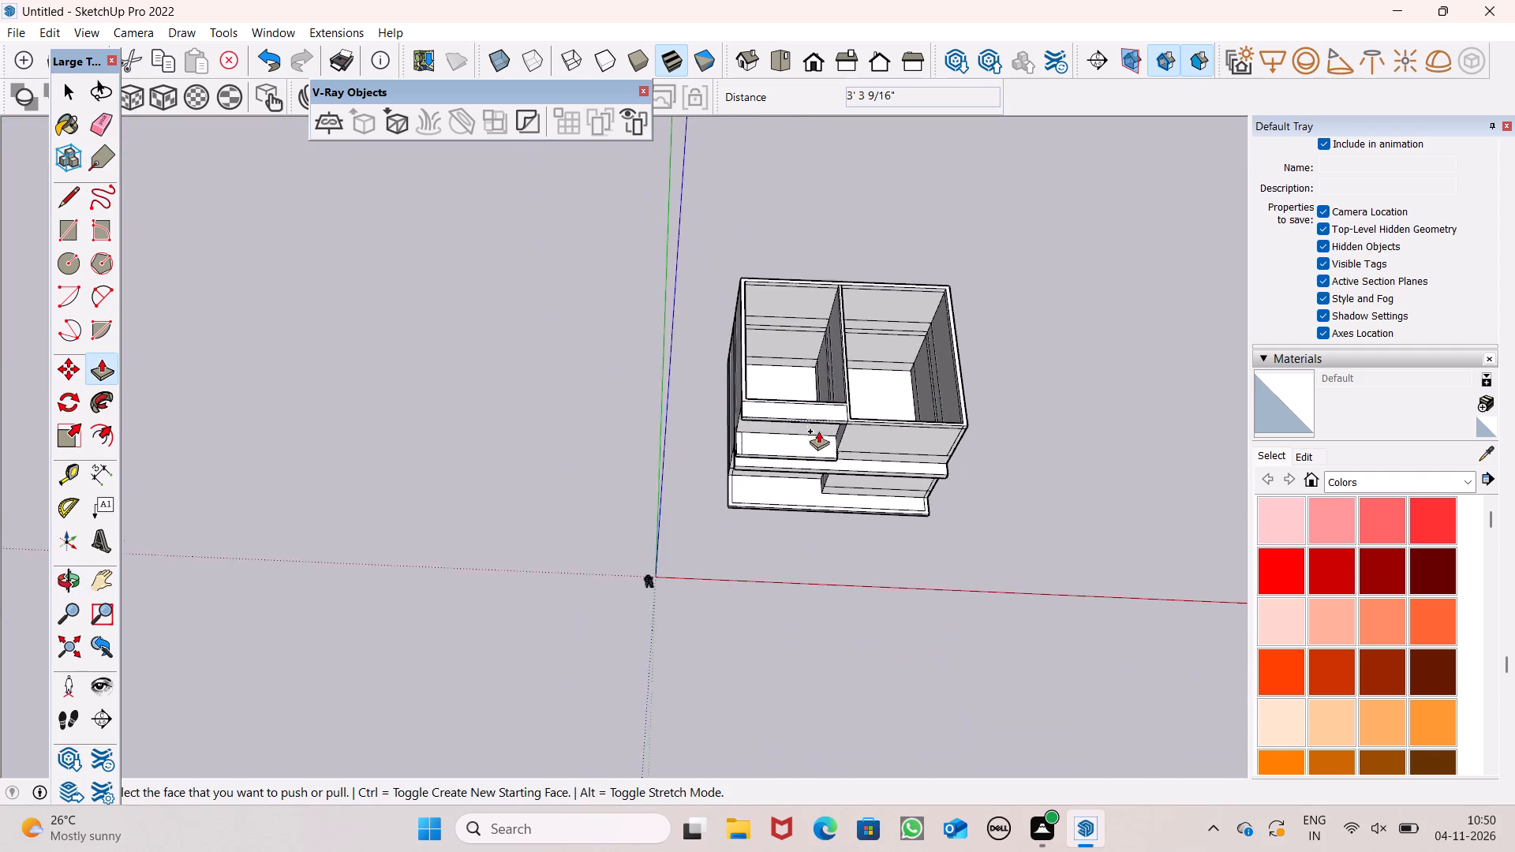
scroll(881, 413, "up", 8)
middle_click_drag(913, 446, 885, 170)
scroll(885, 170, "up", 1)
scroll(892, 294, "down", 6)
middle_click_drag(870, 305, 869, 299)
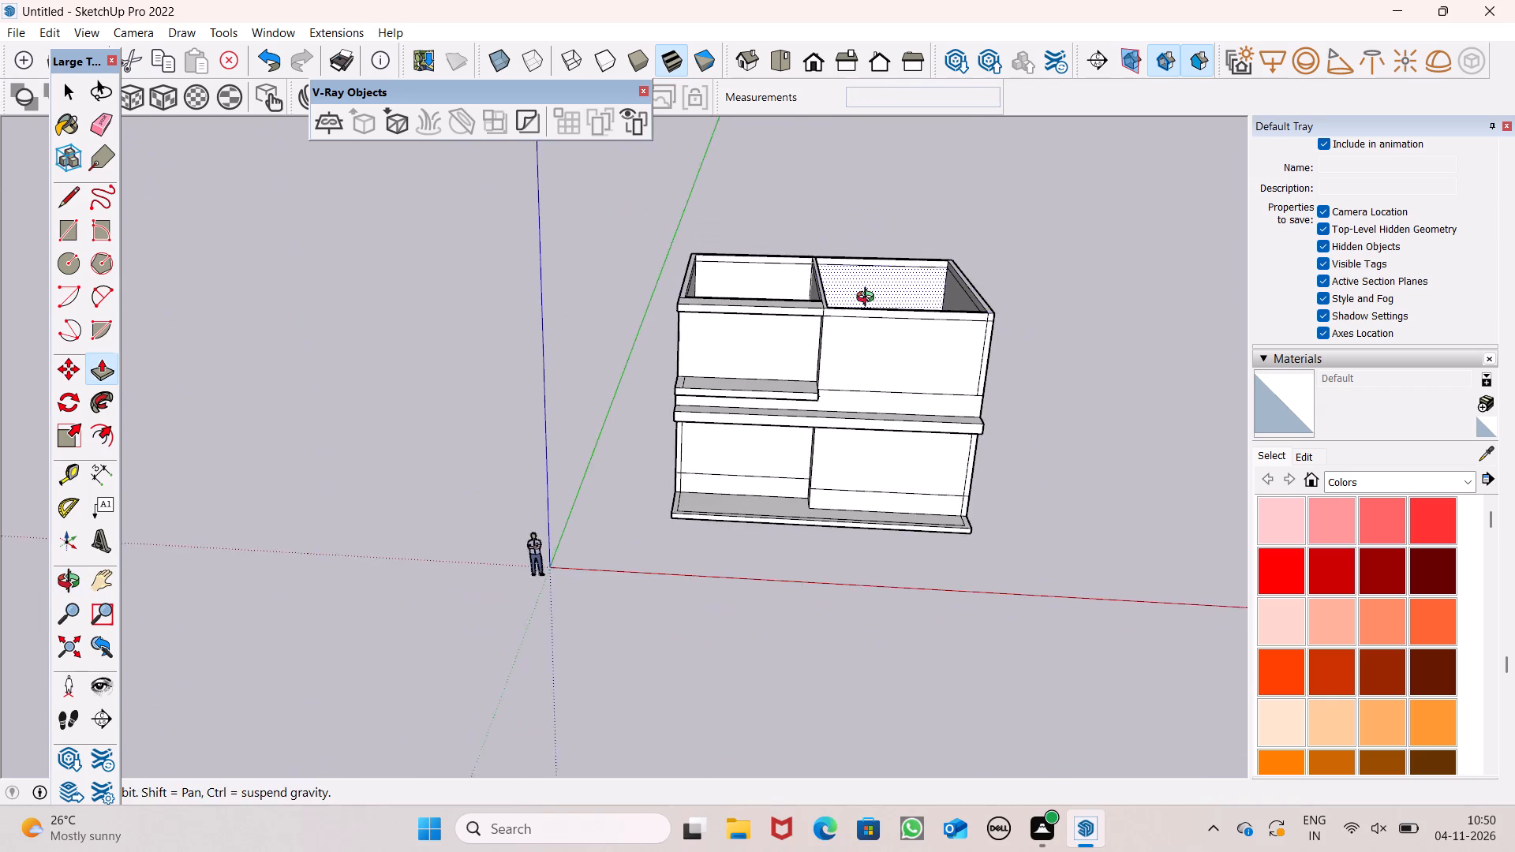
middle_click_drag(869, 299, 867, 288)
scroll(831, 424, "down", 5)
scroll(817, 338, "up", 7)
scroll(819, 333, "down", 6)
Push/Pull the top face of the upper storey walls upward by 5'.
middle_click_drag(1001, 374, 944, 496)
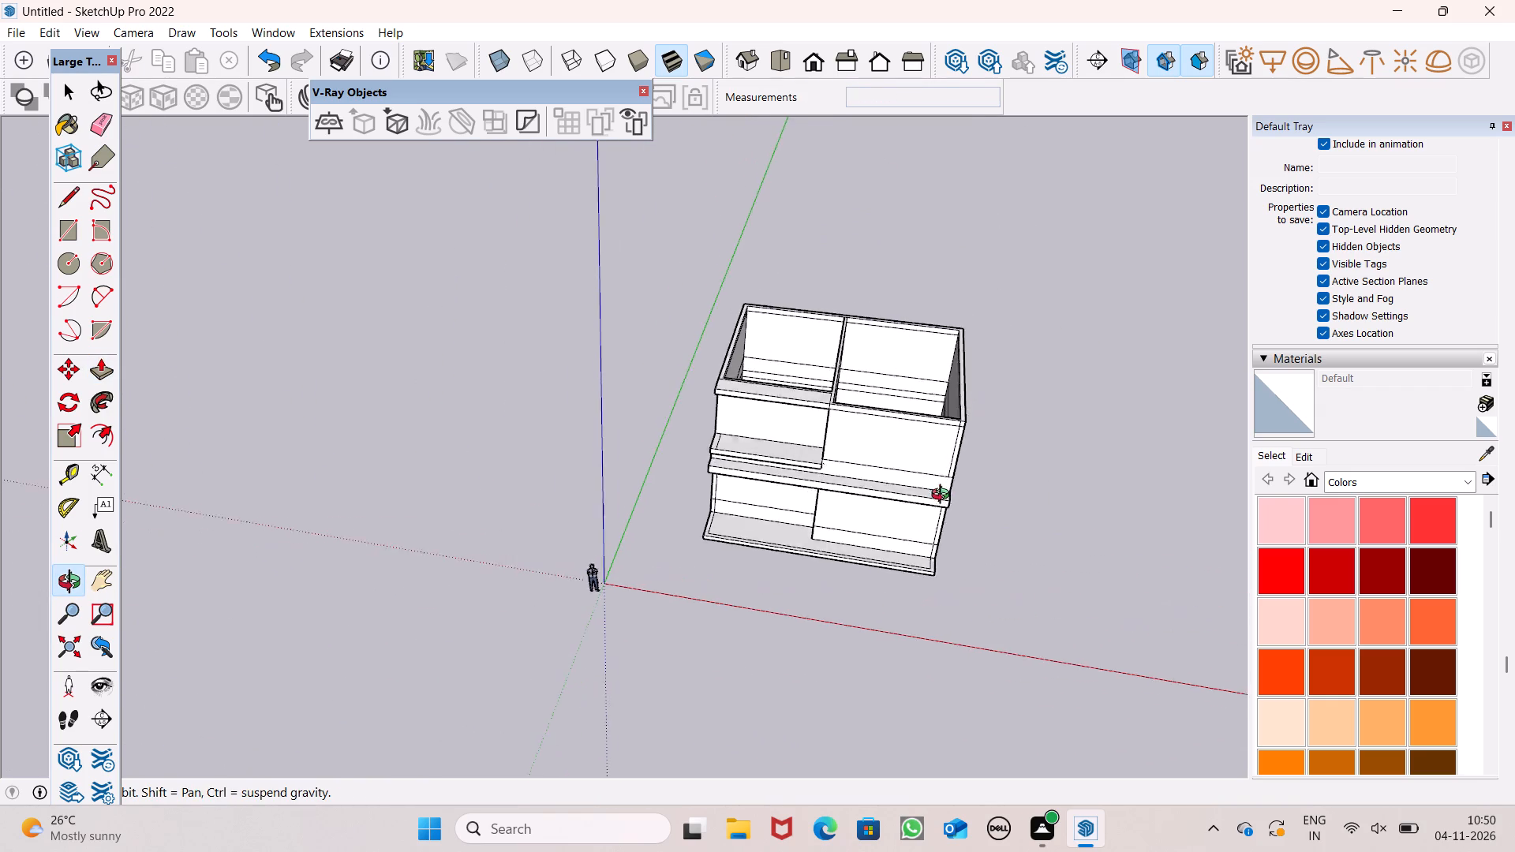
middle_click_drag(944, 496, 944, 499)
scroll(949, 434, "up", 6)
left_click_drag(974, 407, 972, 407)
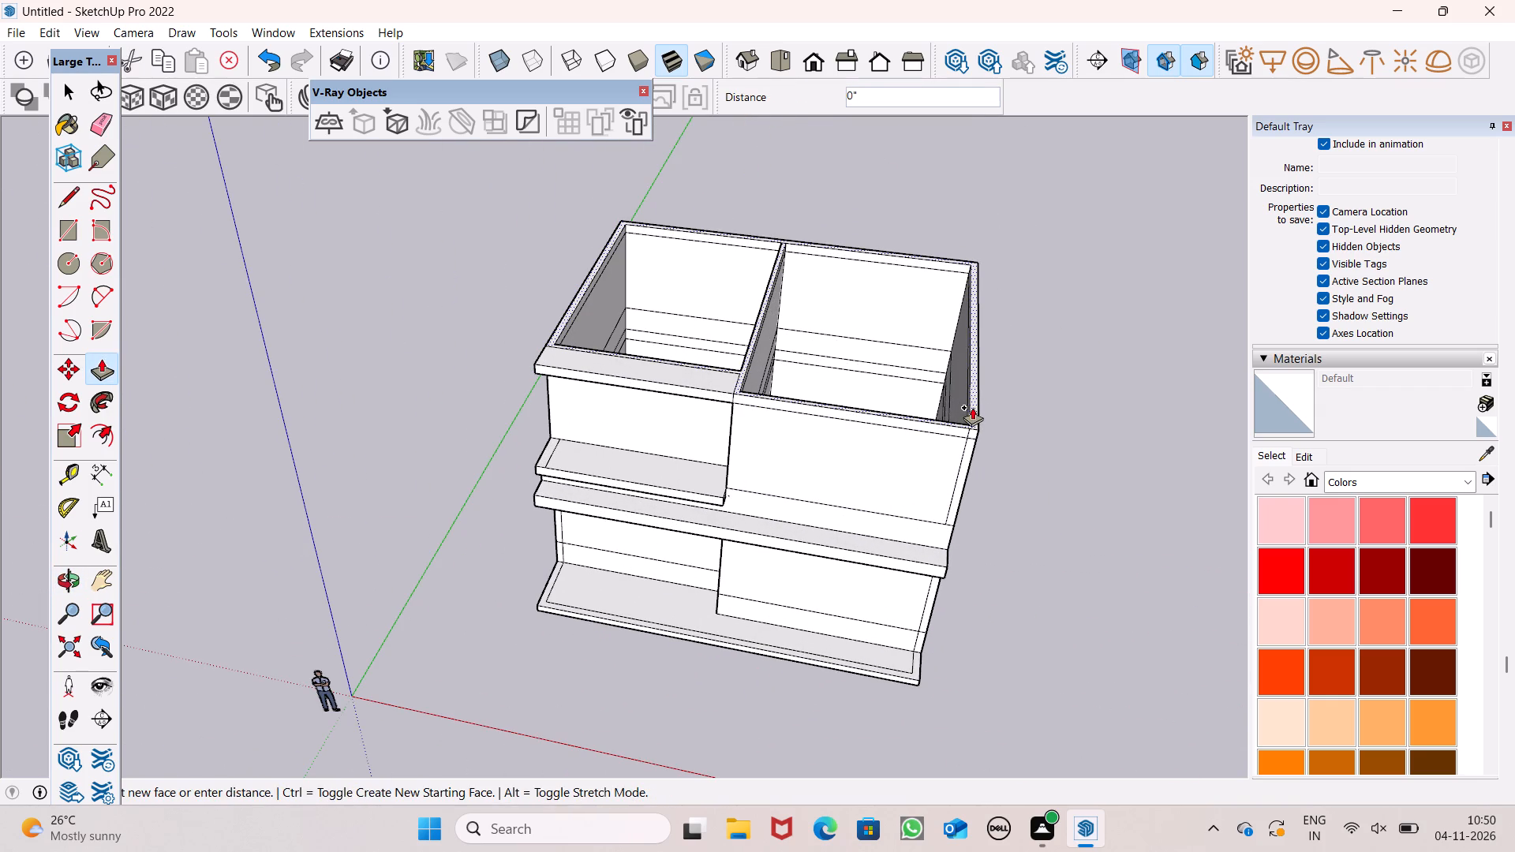
left_click_drag(972, 407, 960, 365)
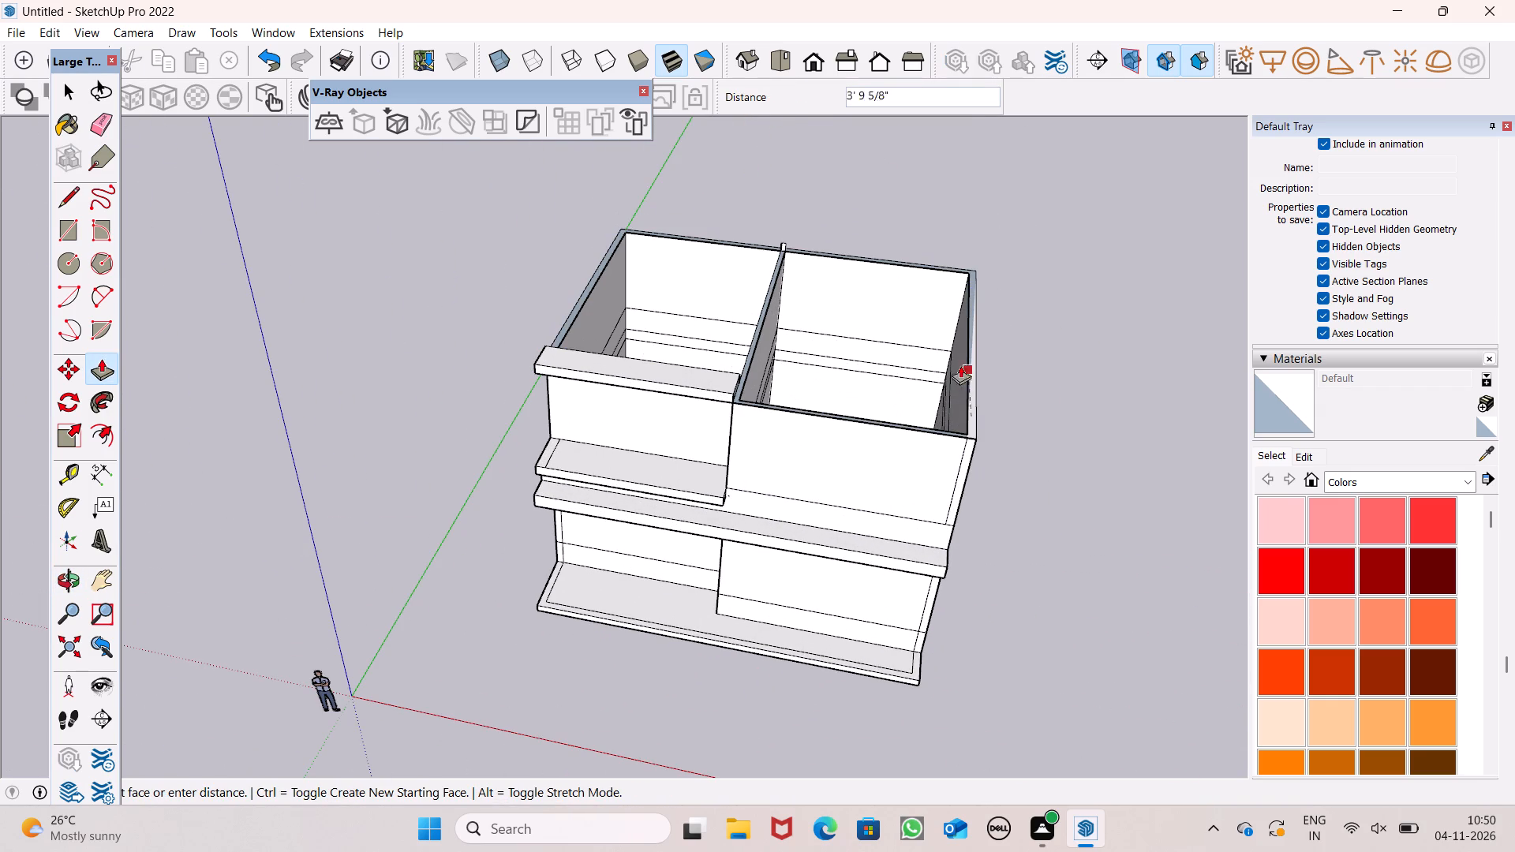
left_click_drag(960, 365, 992, 358)
type("5'")
key("Return")
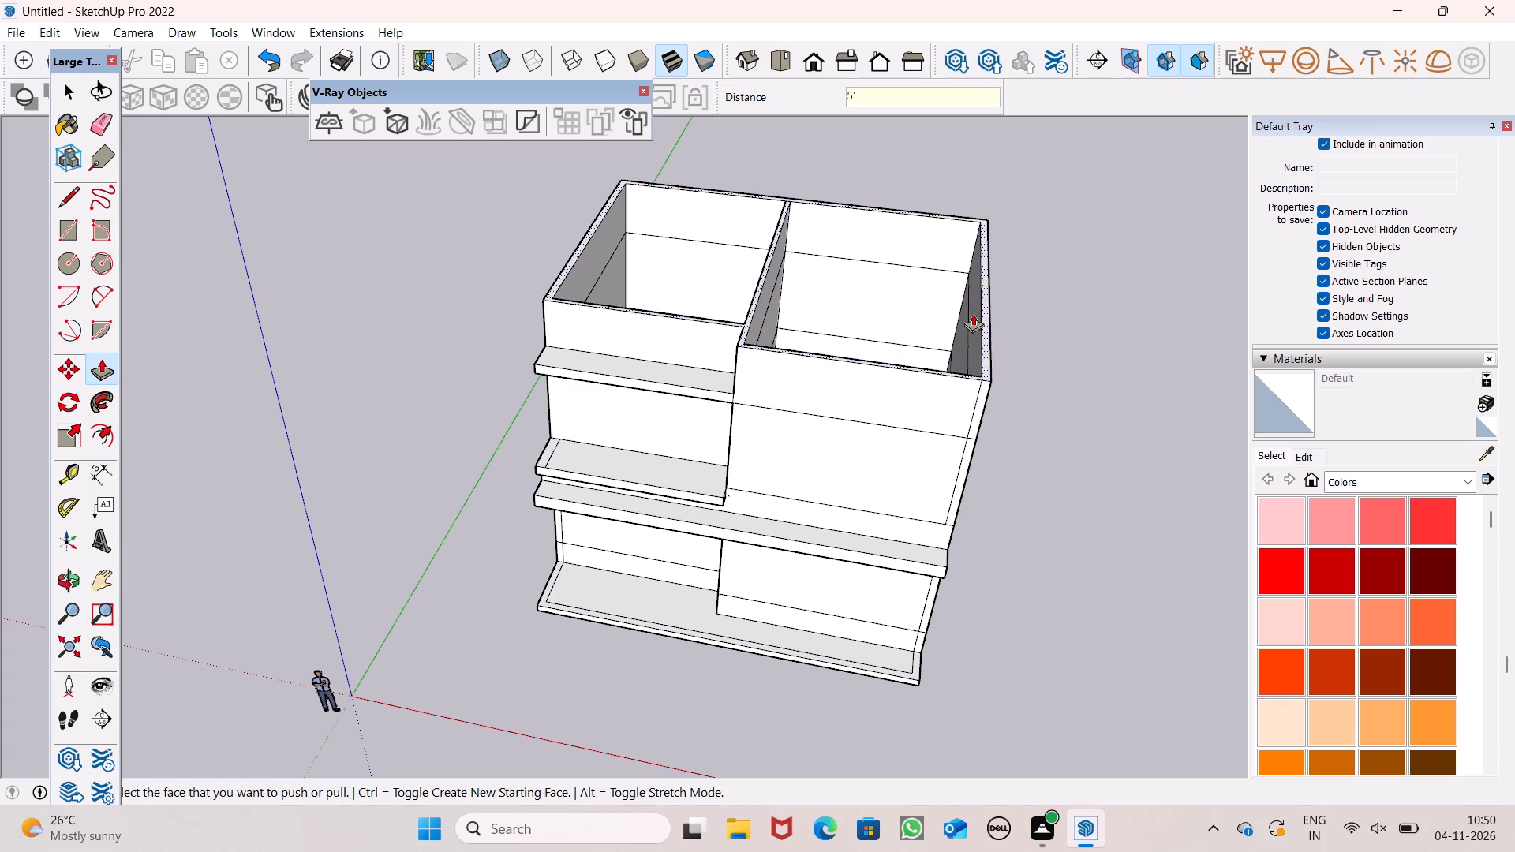
Examine the raised walls, balcony overhang and front elevation from several angles.
scroll(973, 313, "down", 3)
middle_click_drag(939, 417, 968, 299)
scroll(968, 298, "up", 1)
middle_click_drag(915, 359, 978, 267)
scroll(933, 286, "up", 1)
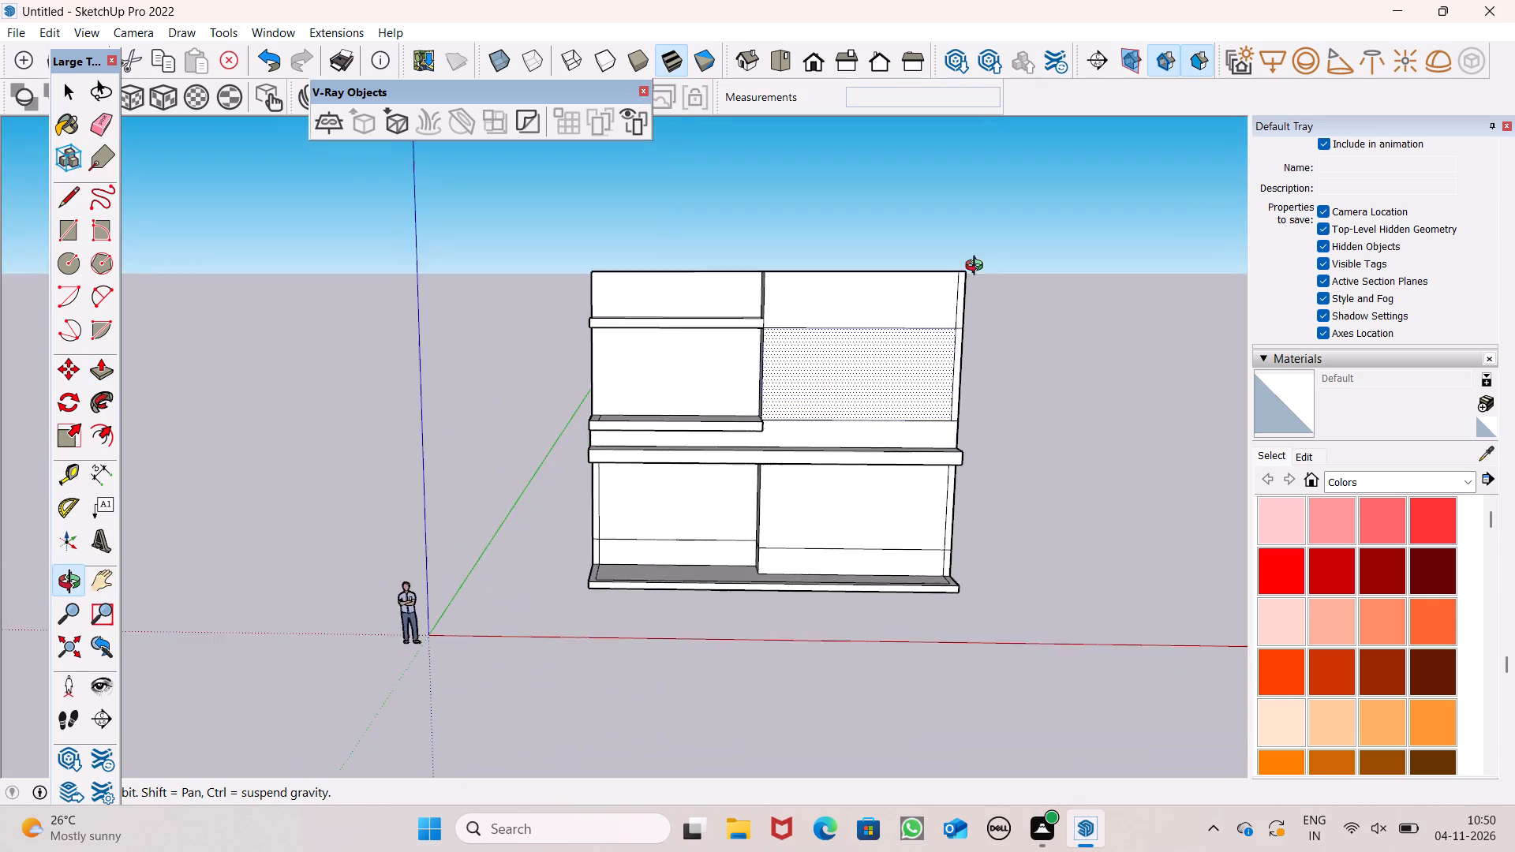
middle_click_drag(978, 267, 1000, 387)
scroll(897, 298, "up", 2)
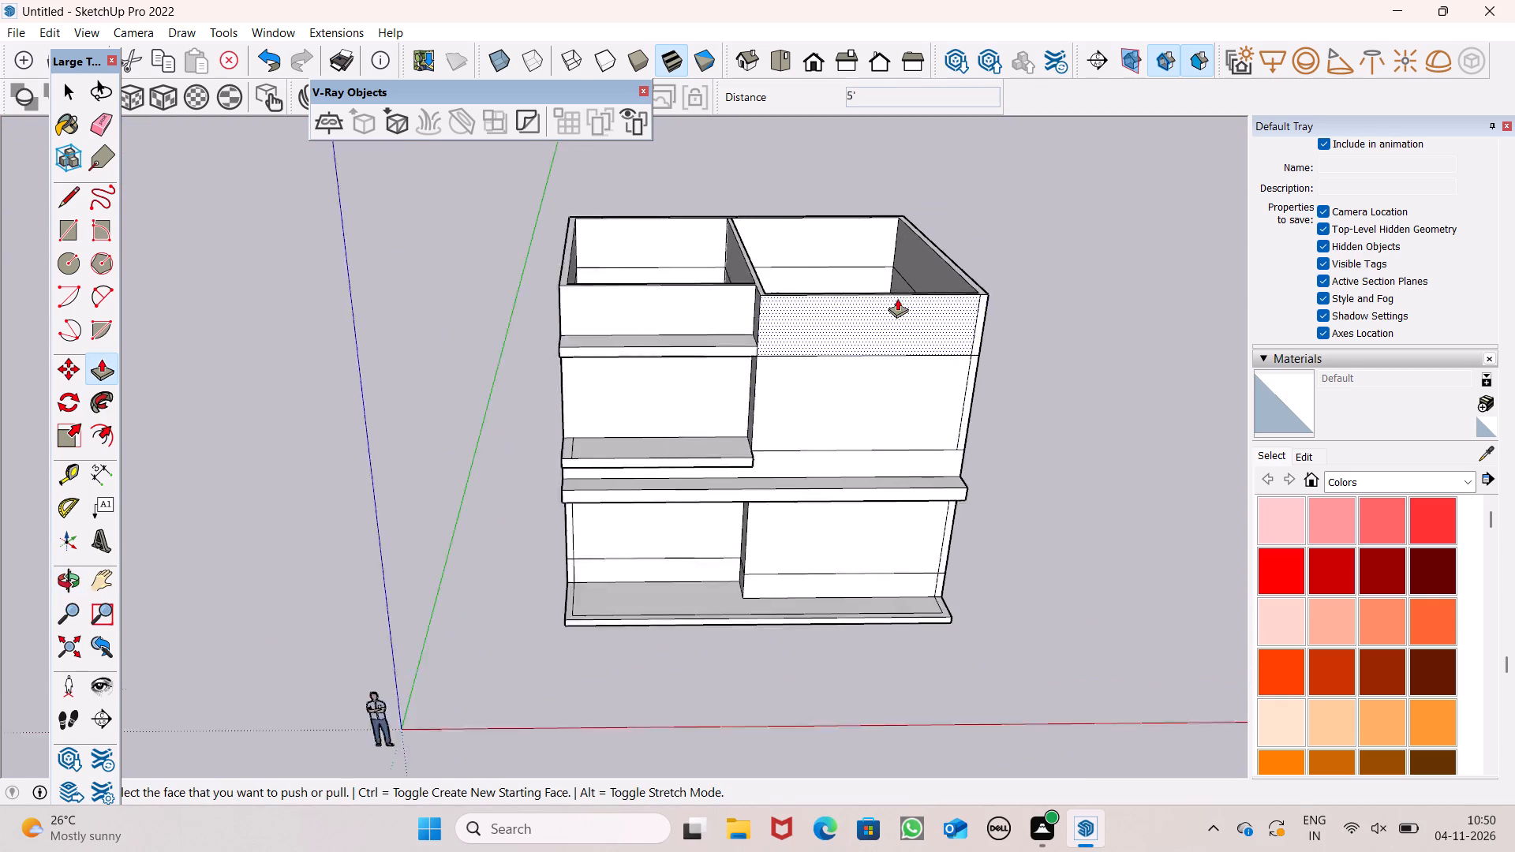
scroll(897, 298, "up", 2)
scroll(1014, 315, "down", 4)
middle_click_drag(1034, 352, 967, 418)
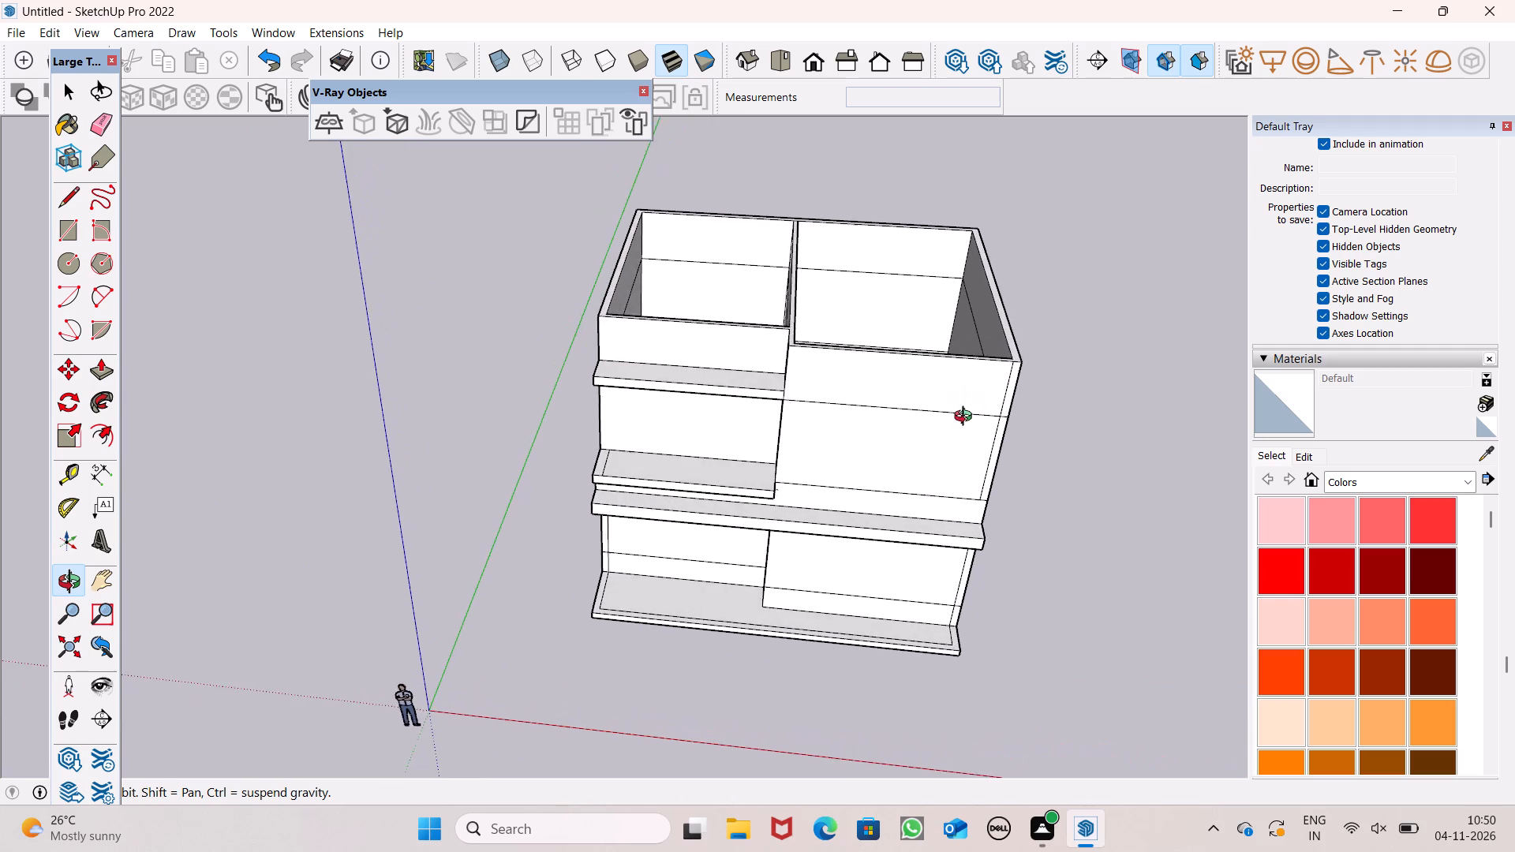
middle_click_drag(967, 418, 1029, 306)
scroll(881, 318, "down", 2)
middle_click_drag(884, 326, 905, 330)
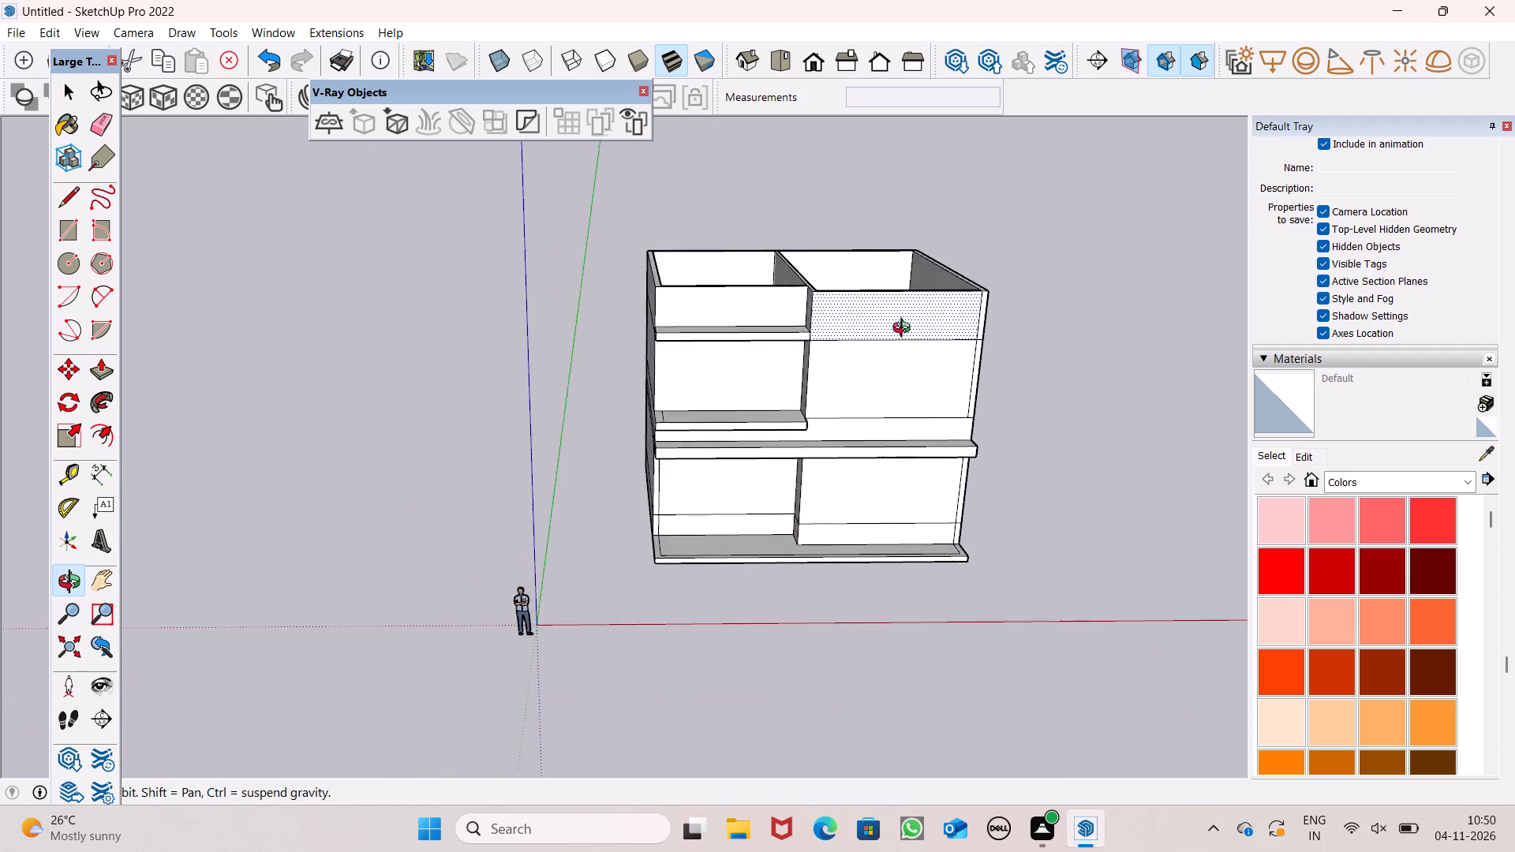
middle_click_drag(905, 330, 931, 426)
middle_click_drag(788, 322, 705, 123)
middle_click_drag(784, 359, 877, 291)
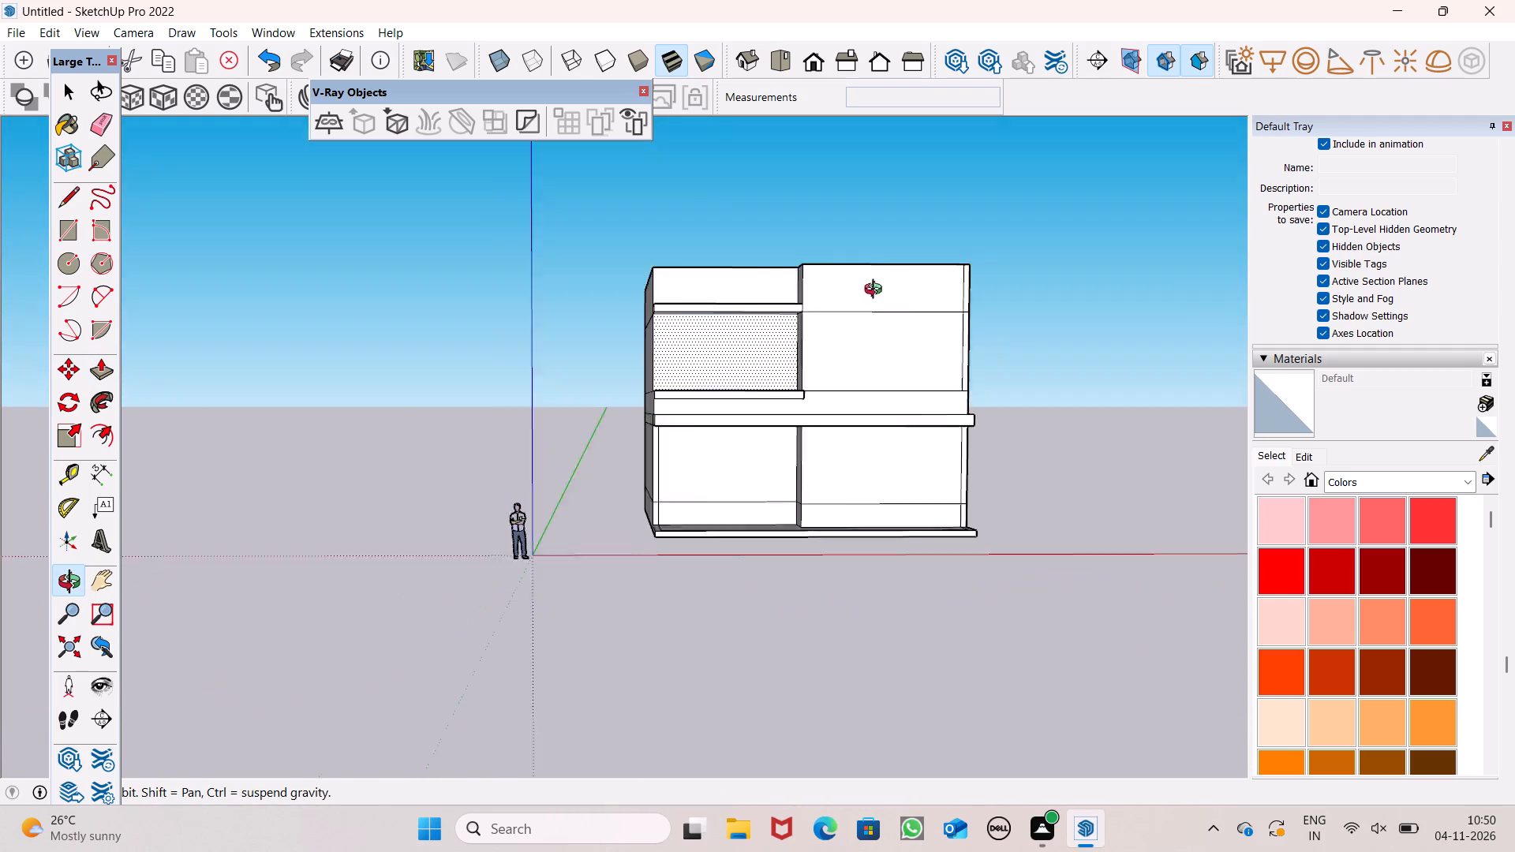
middle_click_drag(877, 291, 830, 467)
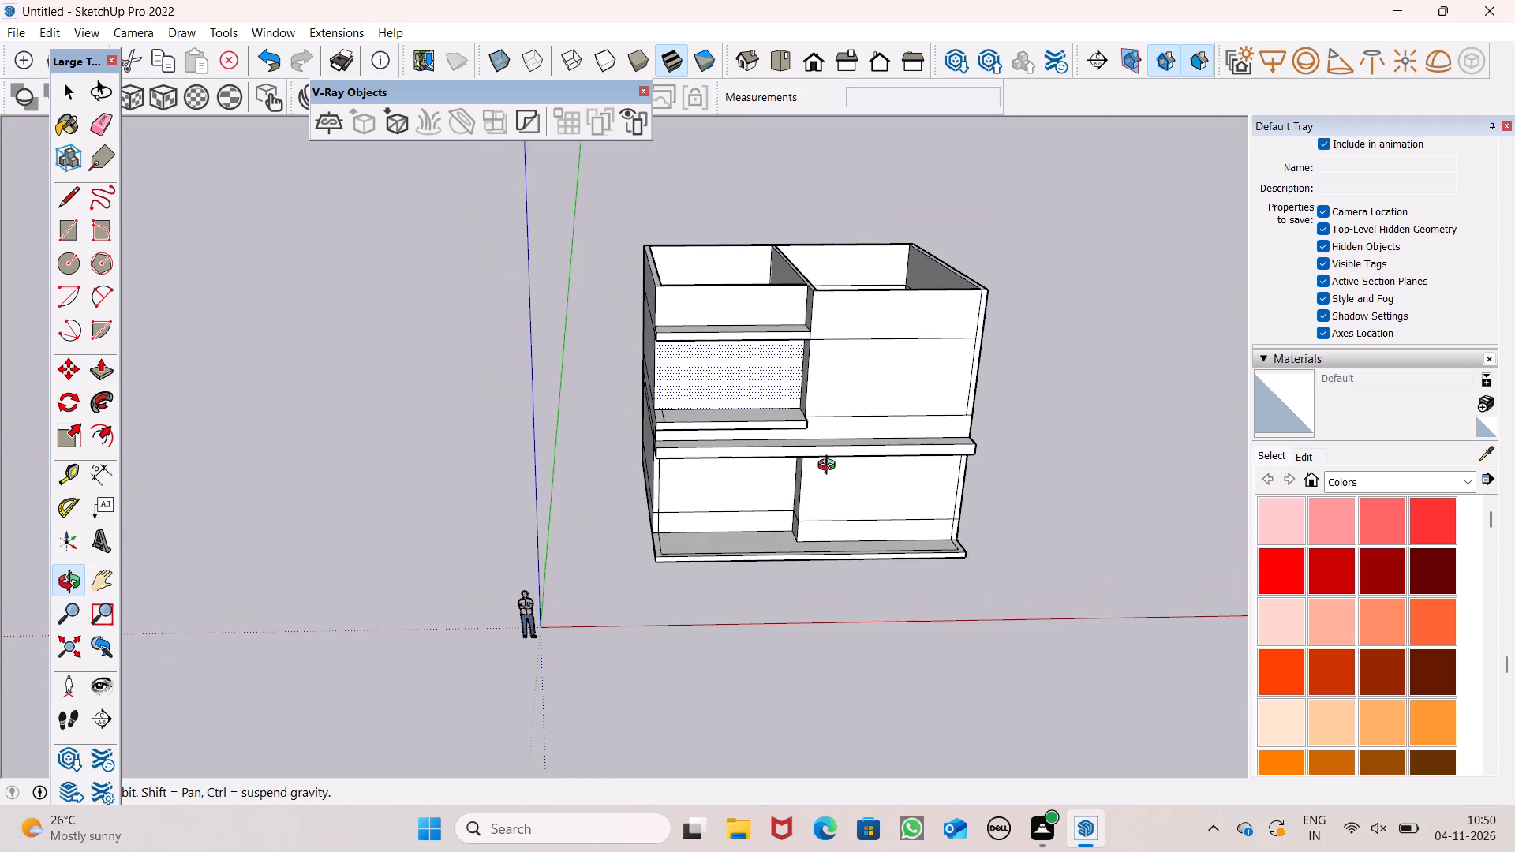
middle_click_drag(830, 467, 836, 465)
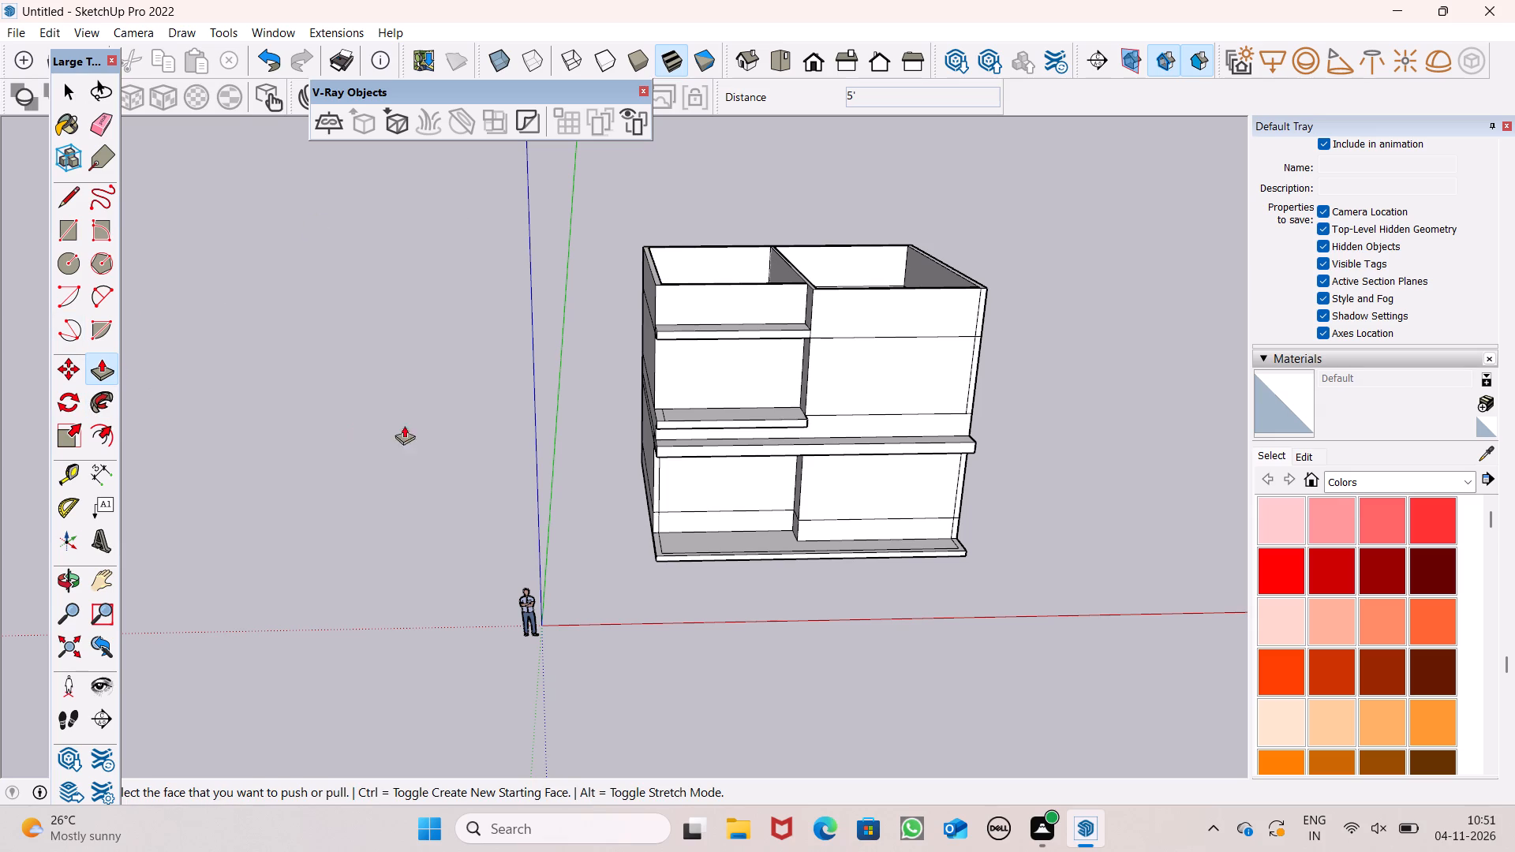
Examine the open upper rooms, the recessed balcony and the front elevation from several angles.
scroll(639, 355, "down", 5)
middle_click_drag(745, 358, 784, 598)
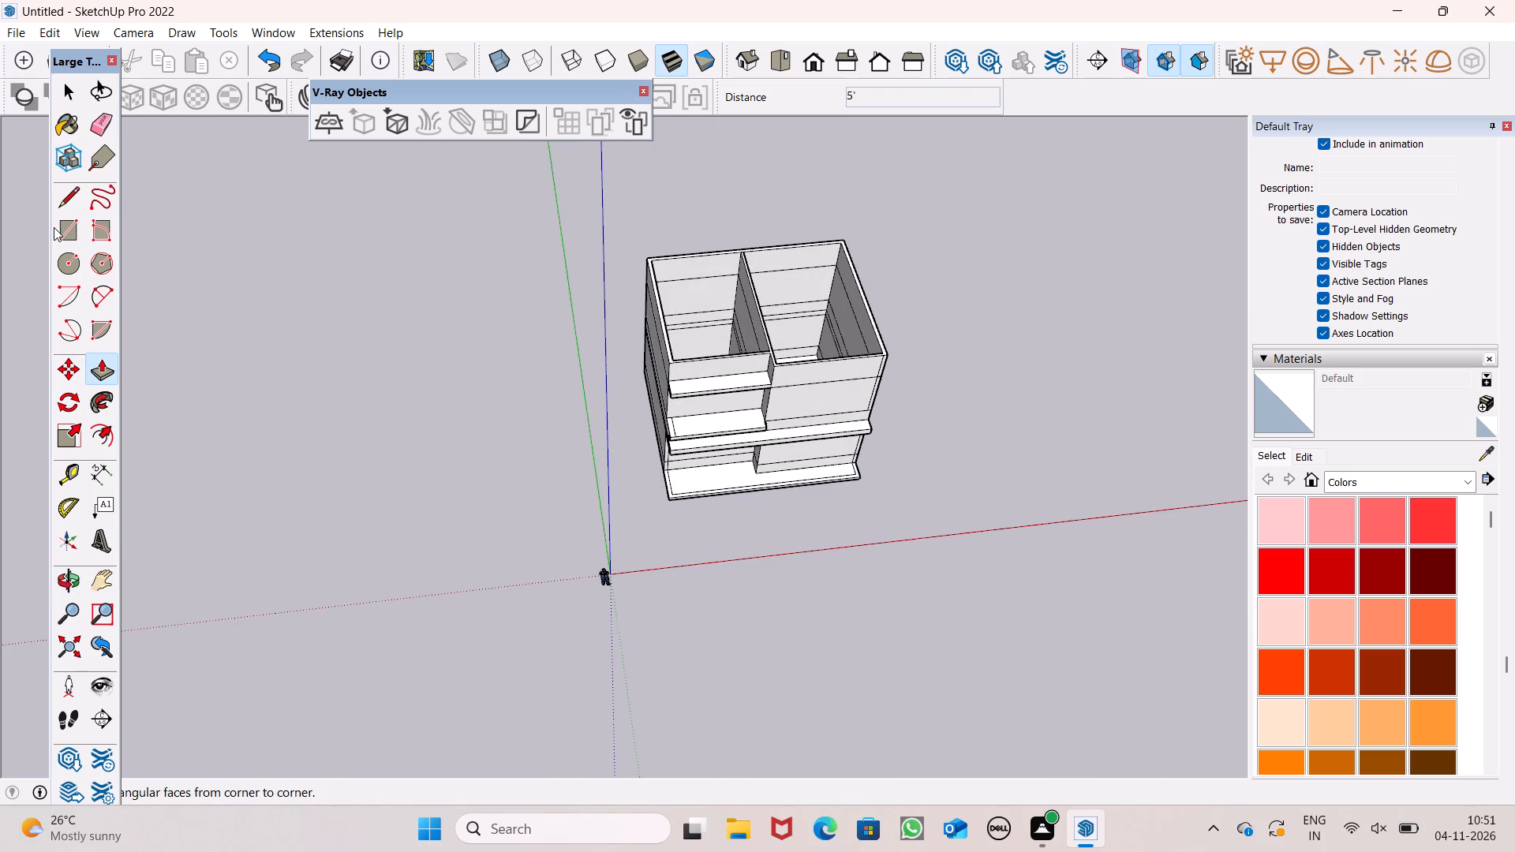
left_click(71, 203)
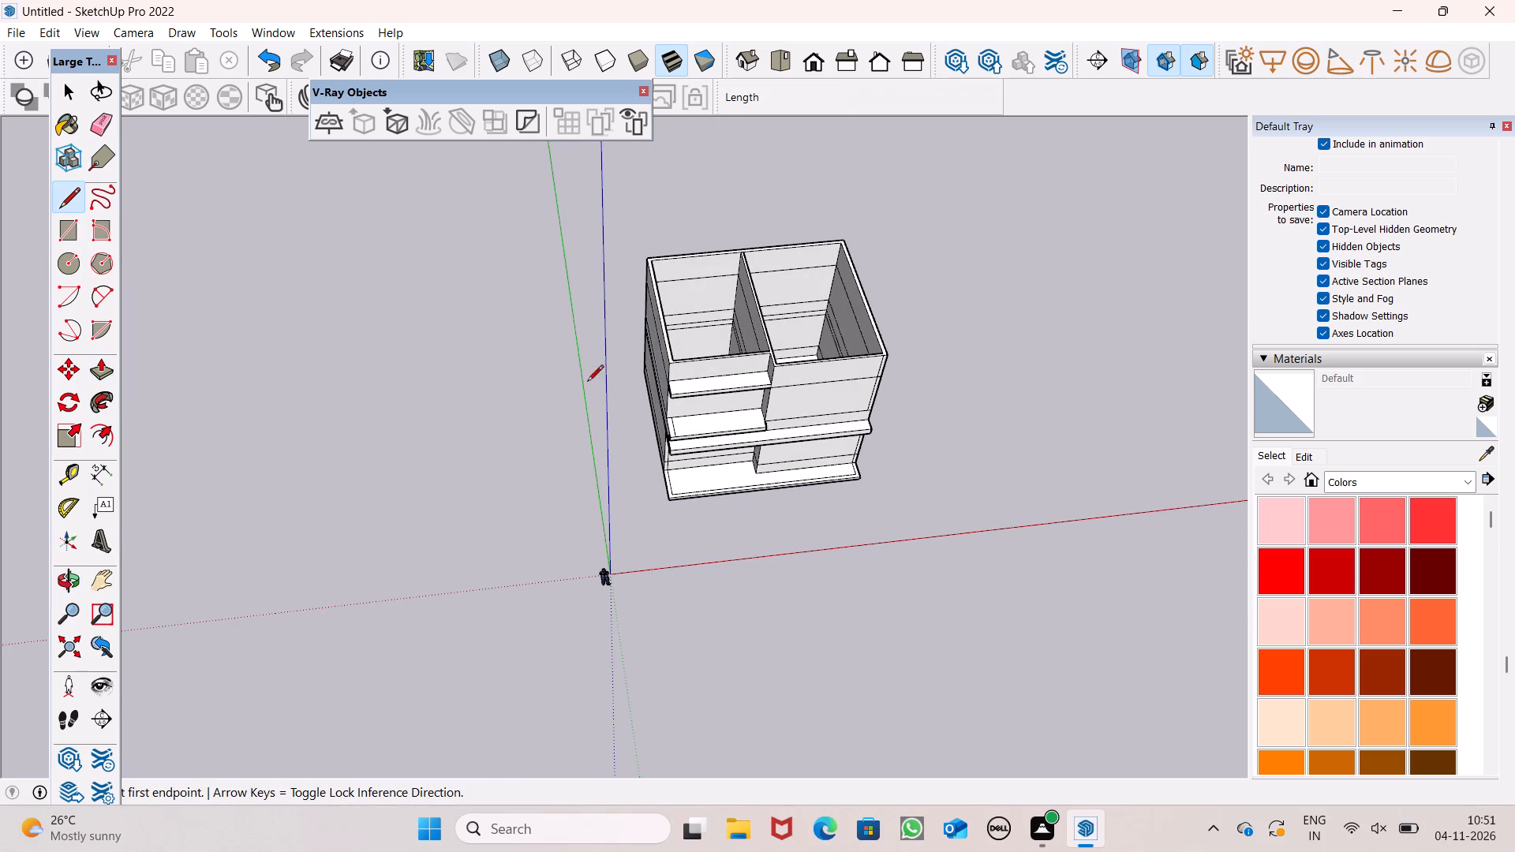
middle_click_drag(902, 368, 817, 251)
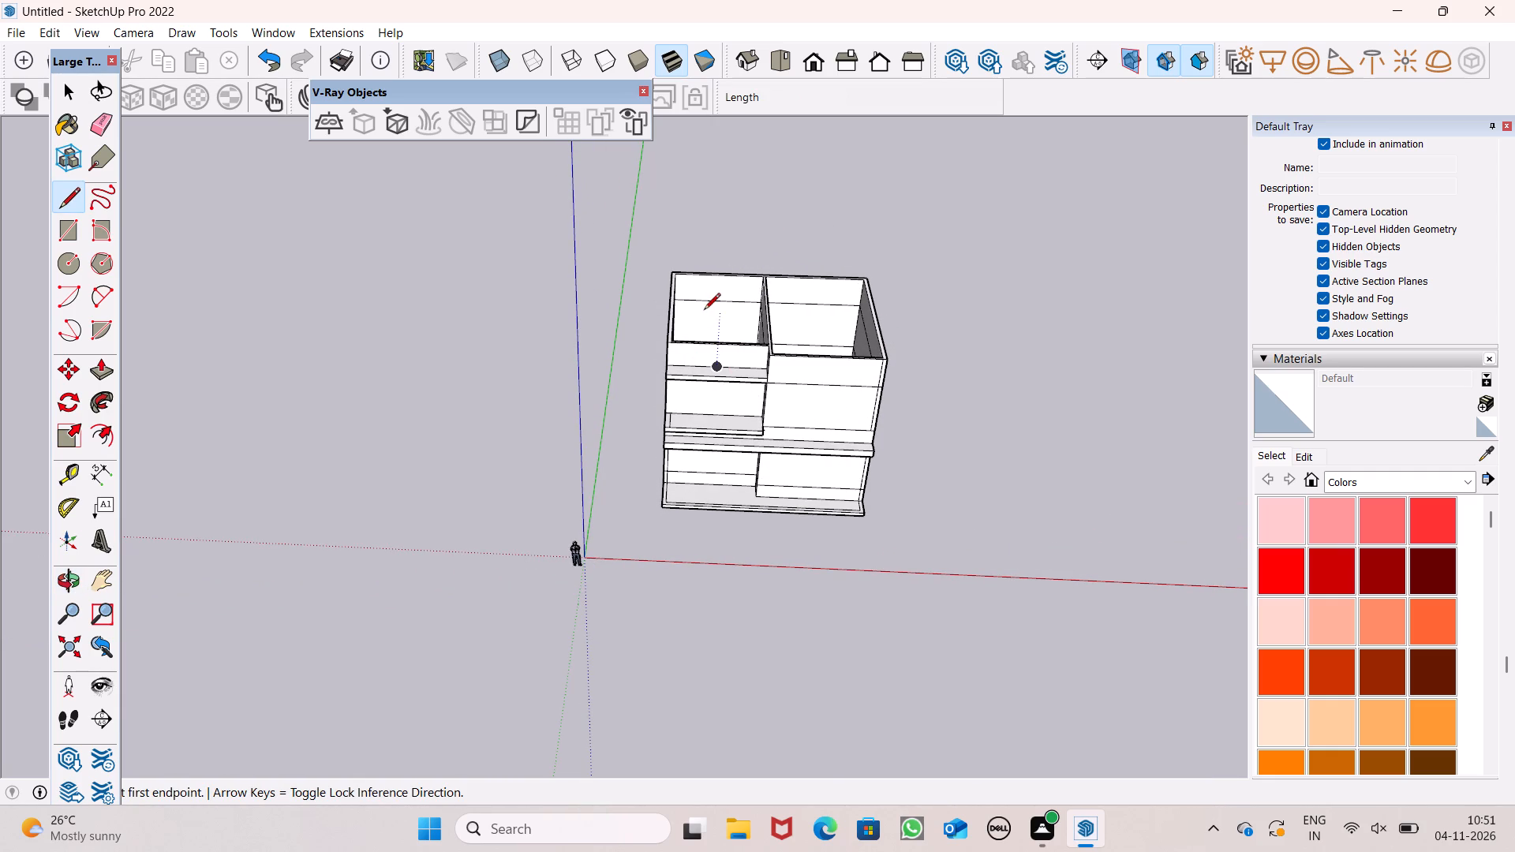
middle_click_drag(700, 314, 701, 412)
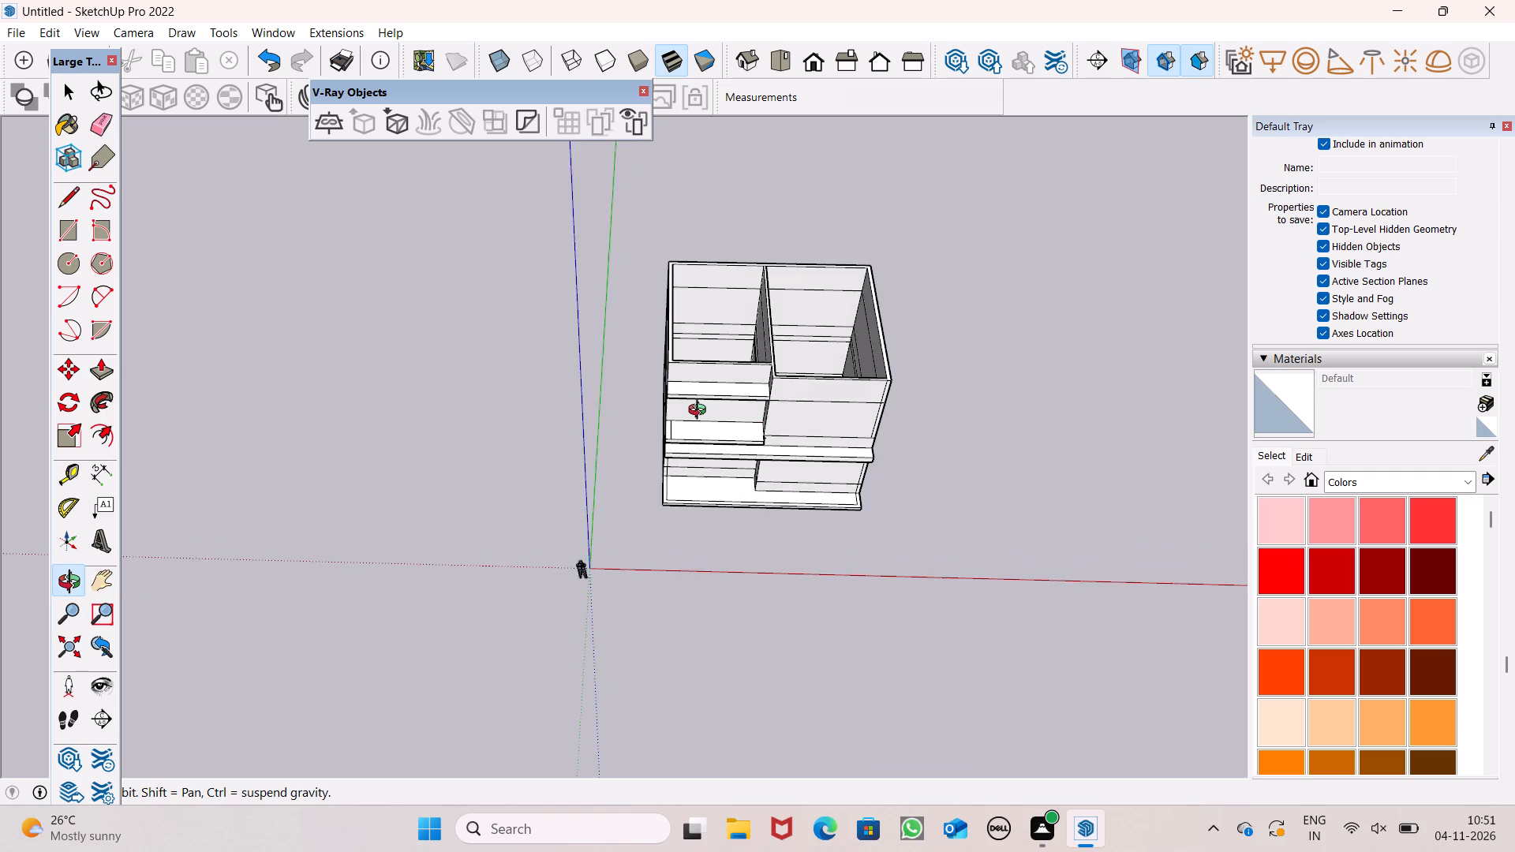
middle_click_drag(701, 412, 723, 424)
scroll(772, 406, "up", 5)
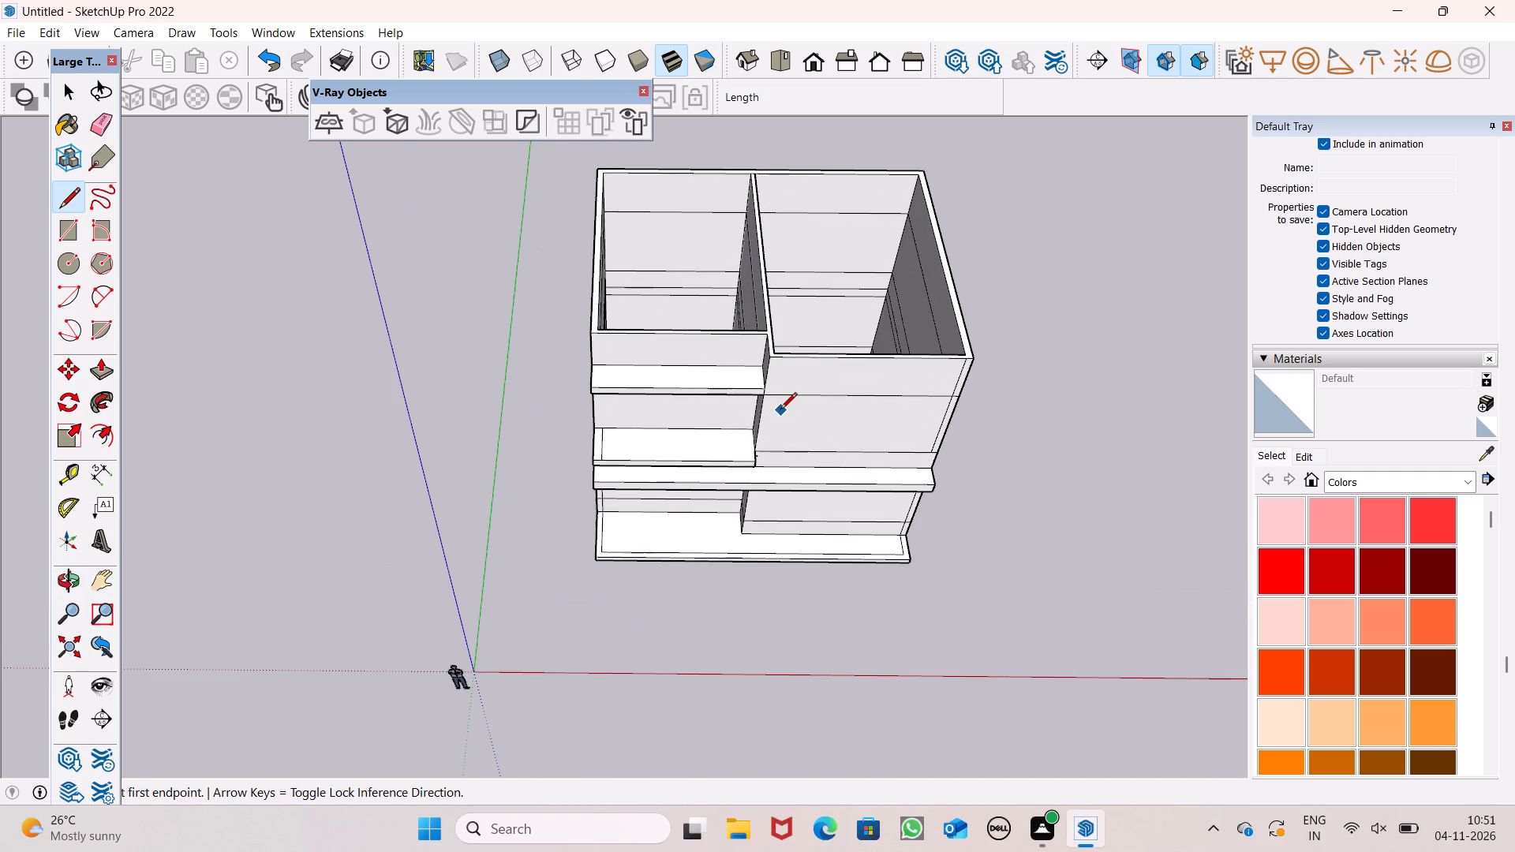
middle_click_drag(784, 384, 804, 276)
scroll(933, 331, "down", 5)
middle_click_drag(944, 362, 866, 264)
scroll(744, 257, "up", 7)
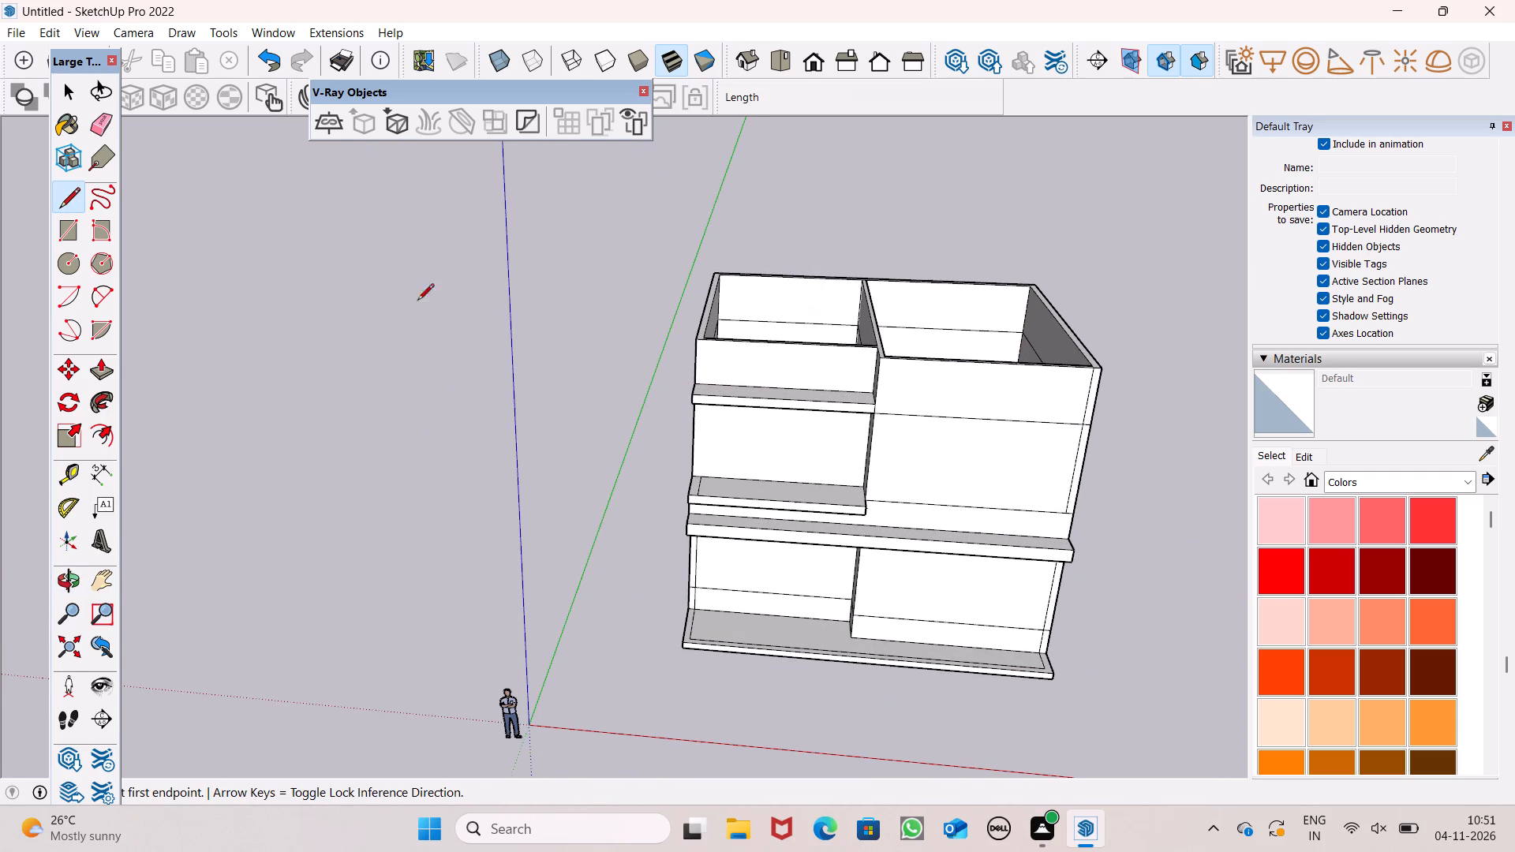
middle_click_drag(734, 409, 951, 416)
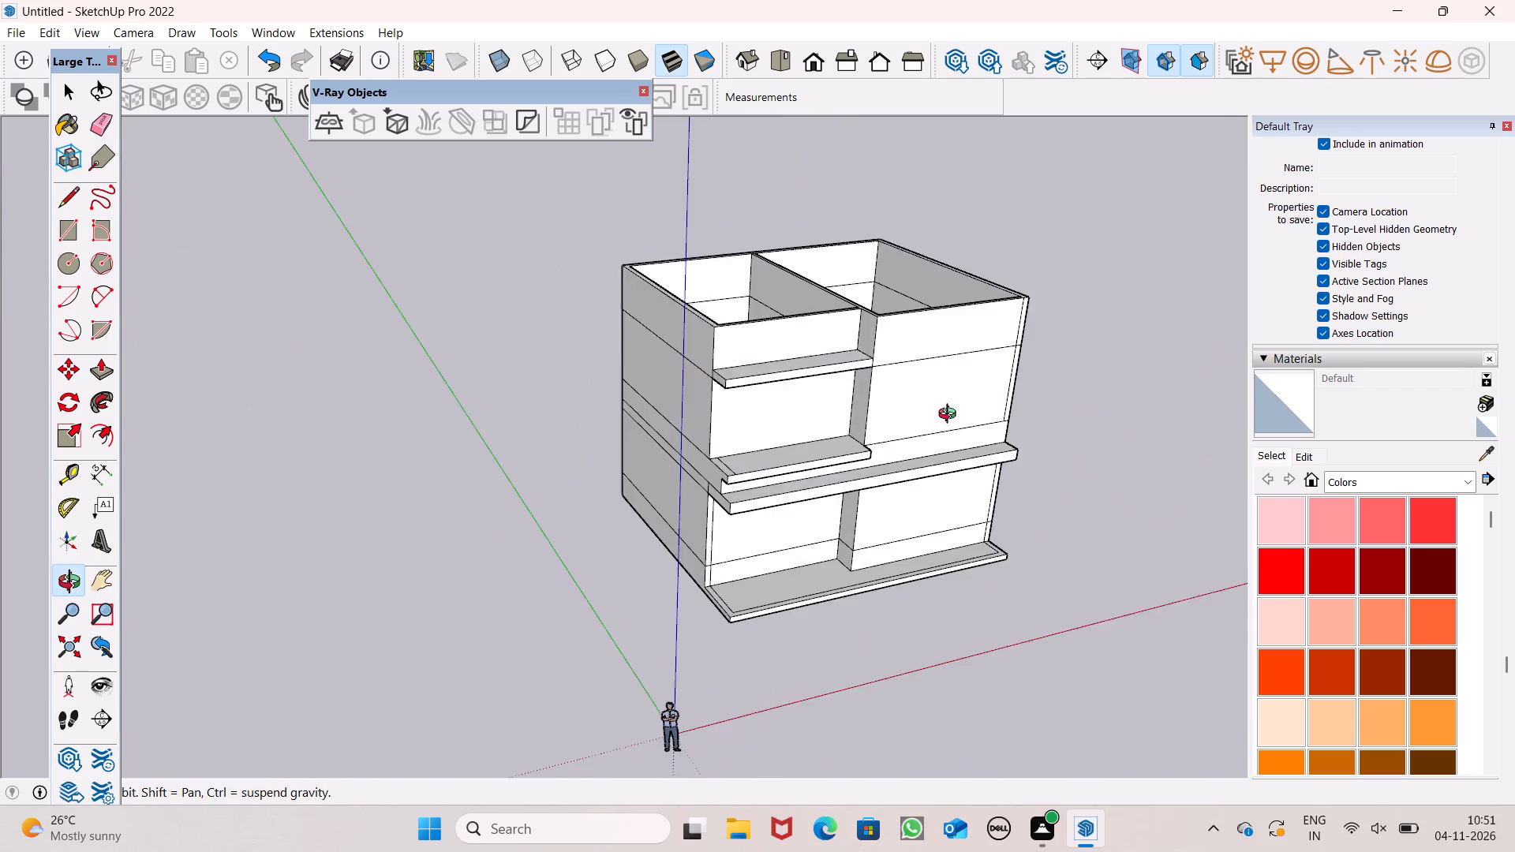
middle_click_drag(951, 416, 873, 248)
scroll(875, 251, "up", 1)
scroll(942, 370, "down", 2)
middle_click_drag(817, 417, 755, 324)
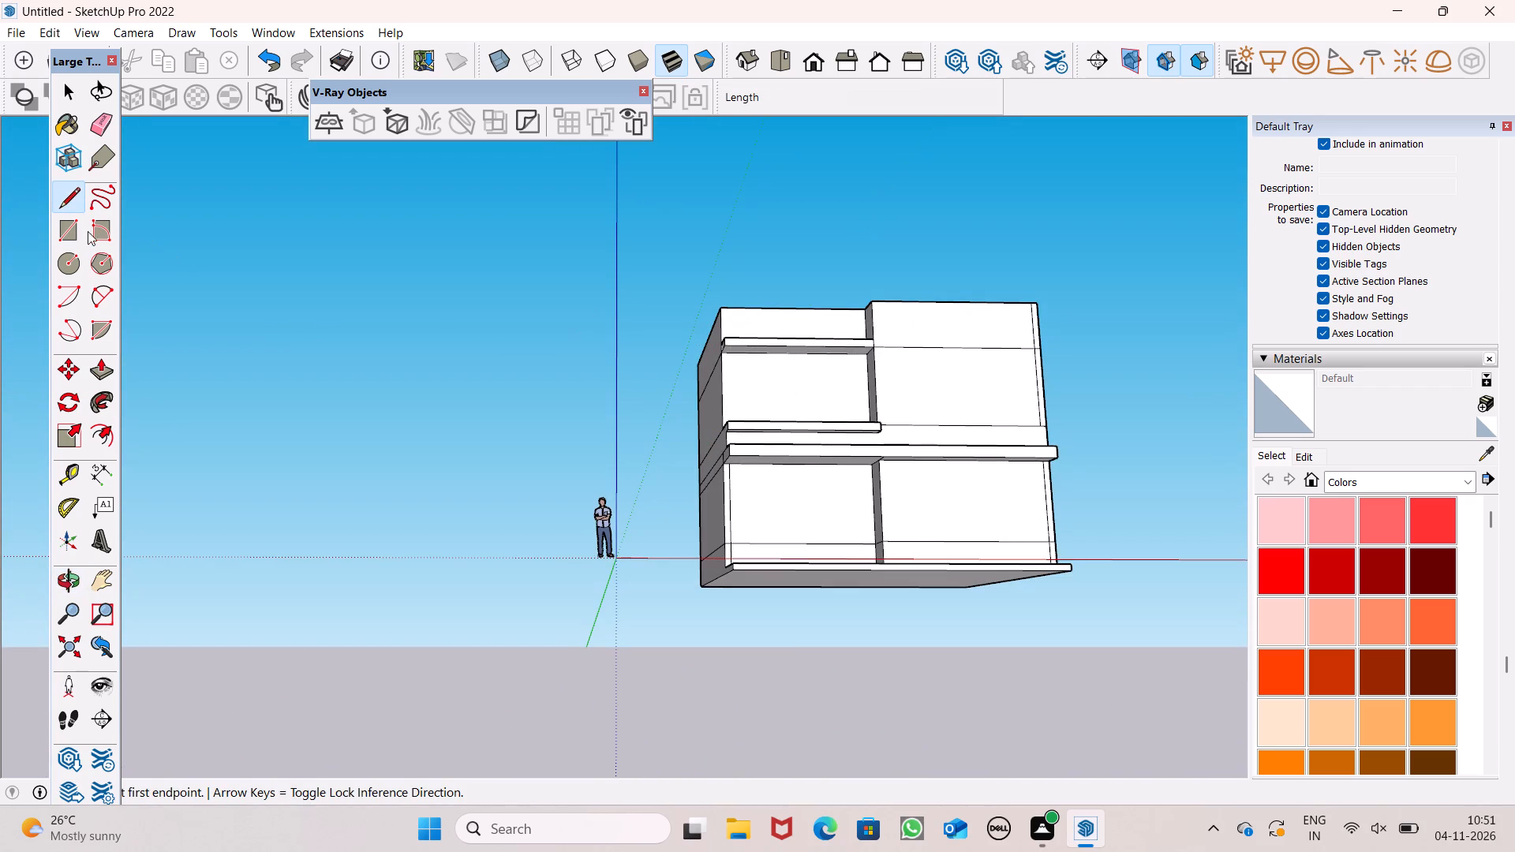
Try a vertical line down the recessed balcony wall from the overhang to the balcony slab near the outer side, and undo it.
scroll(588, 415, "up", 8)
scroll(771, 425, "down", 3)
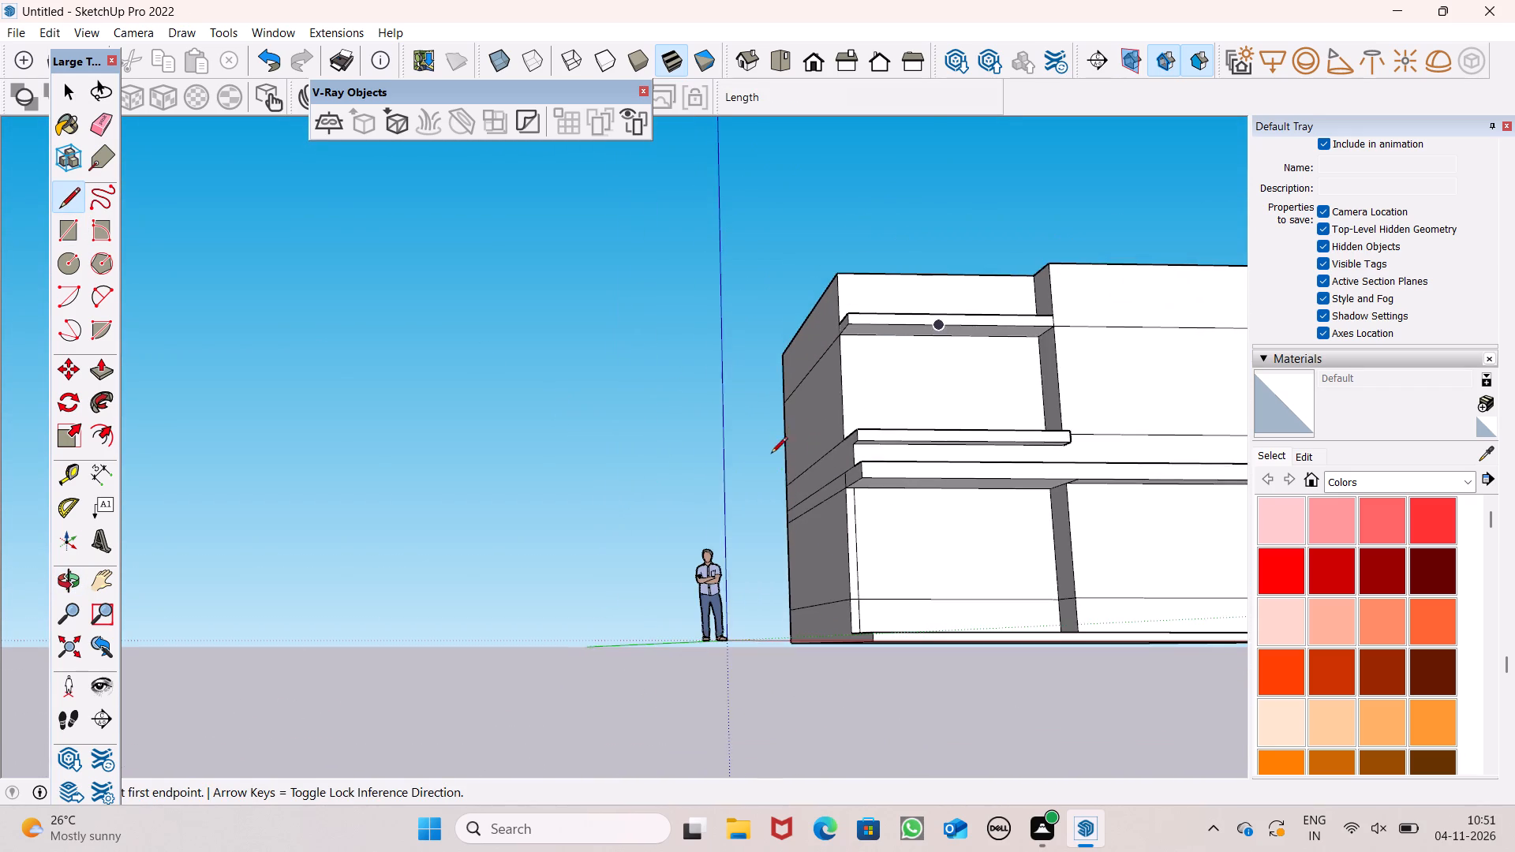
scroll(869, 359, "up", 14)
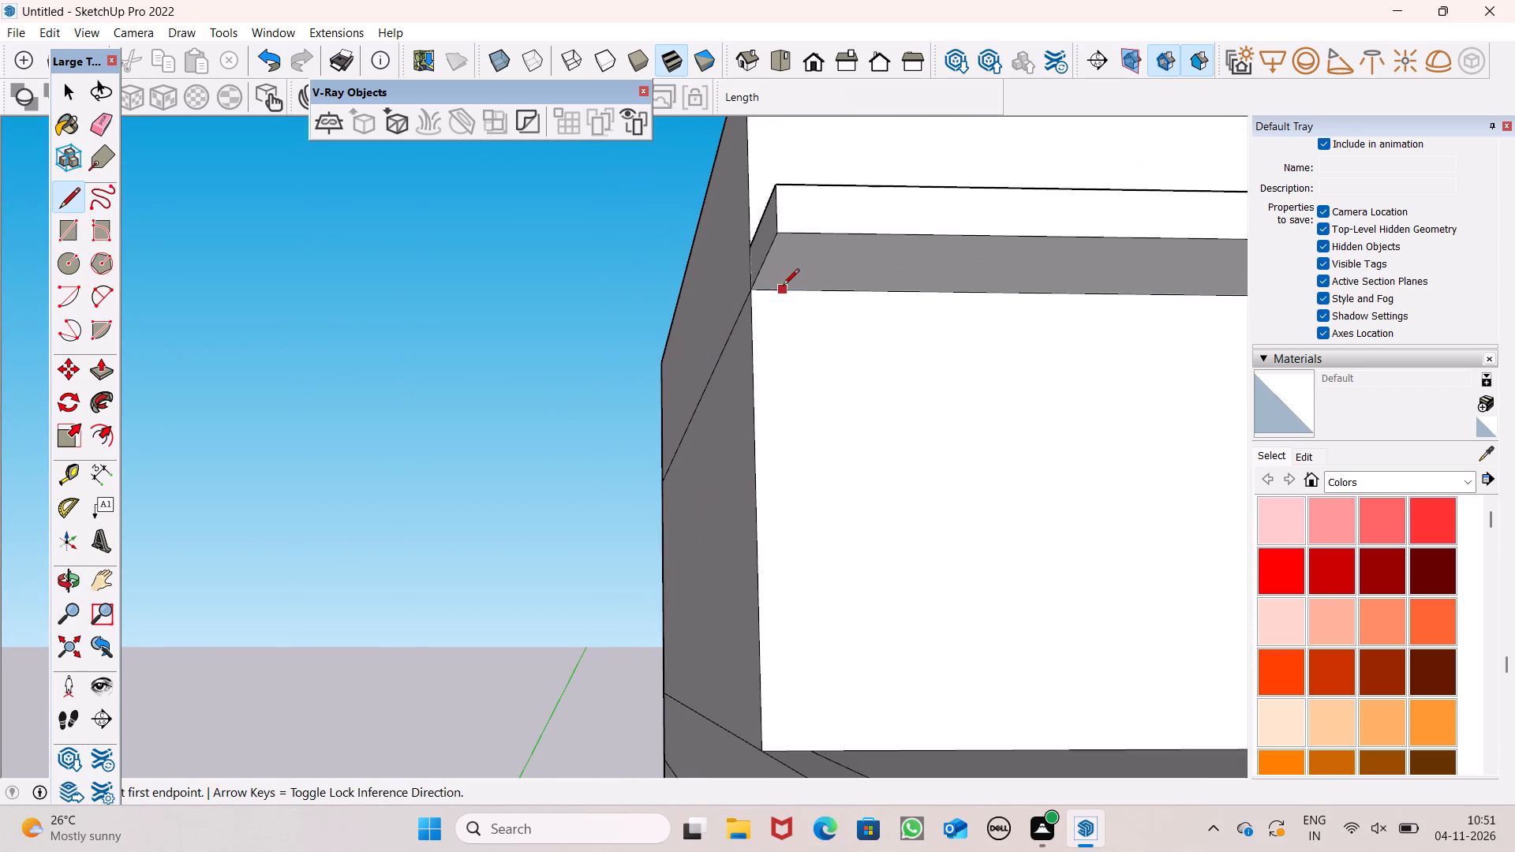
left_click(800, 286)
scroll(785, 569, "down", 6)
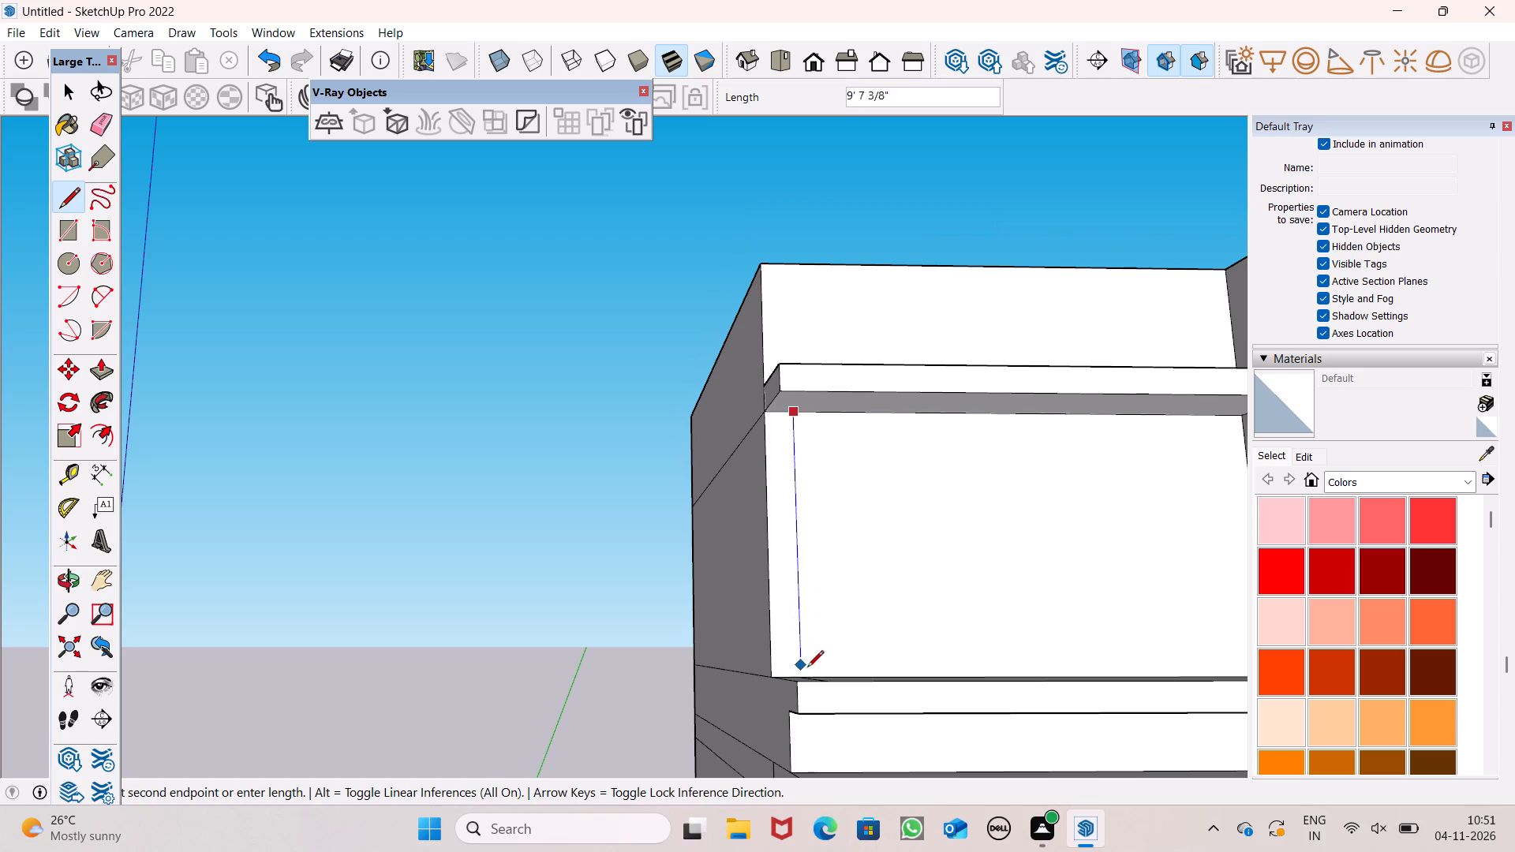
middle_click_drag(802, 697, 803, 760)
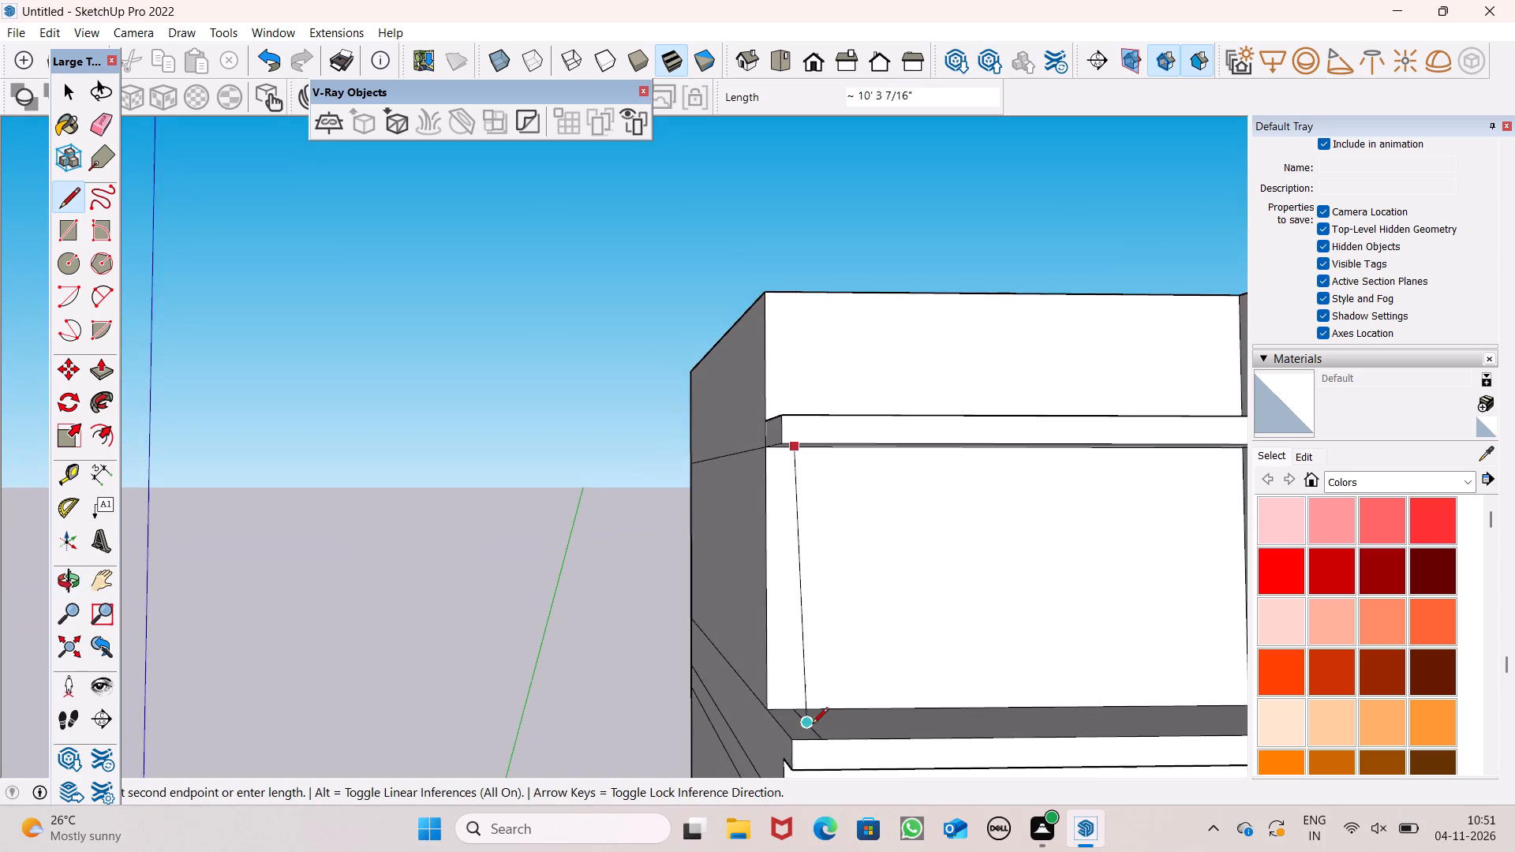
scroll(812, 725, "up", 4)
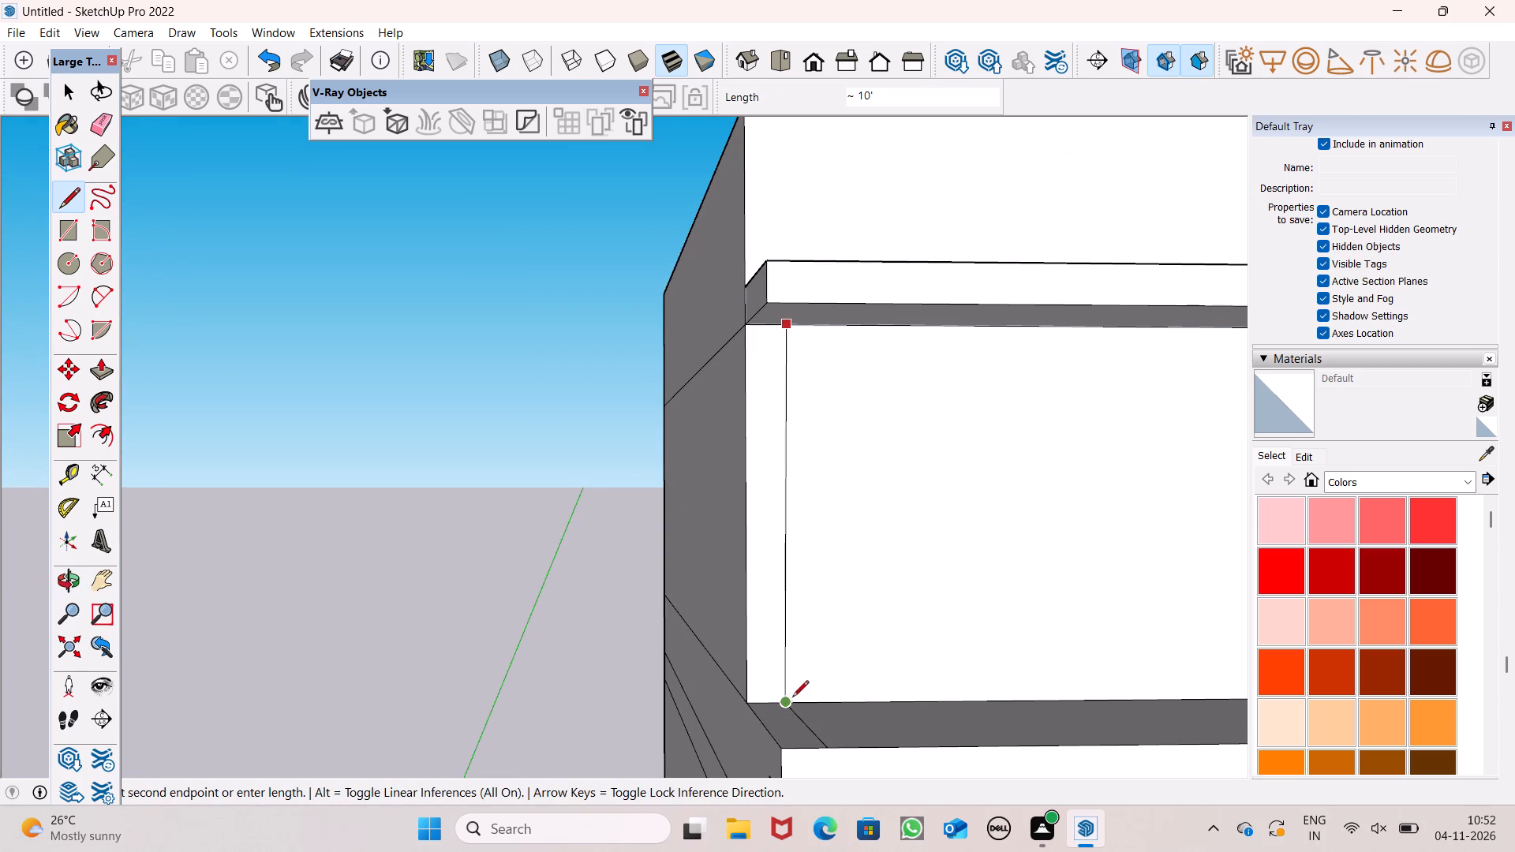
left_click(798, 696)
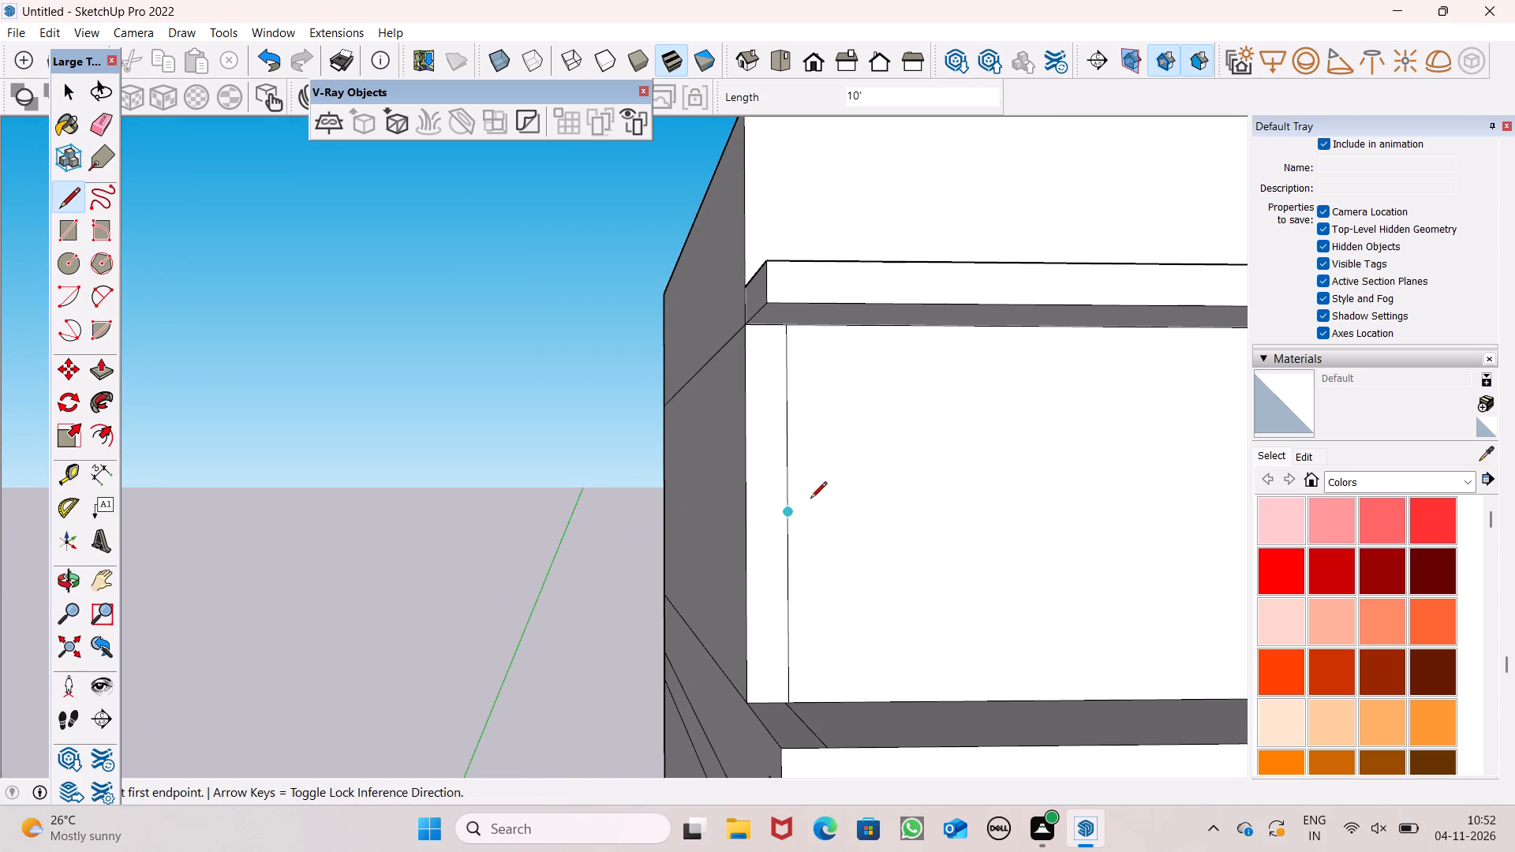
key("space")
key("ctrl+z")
Draw a full-height vertical line on the recessed balcony wall from the slab-edge endpoint near the outer side up to the overhang's underside.
middle_click_drag(835, 559, 834, 602)
scroll(837, 630, "up", 1)
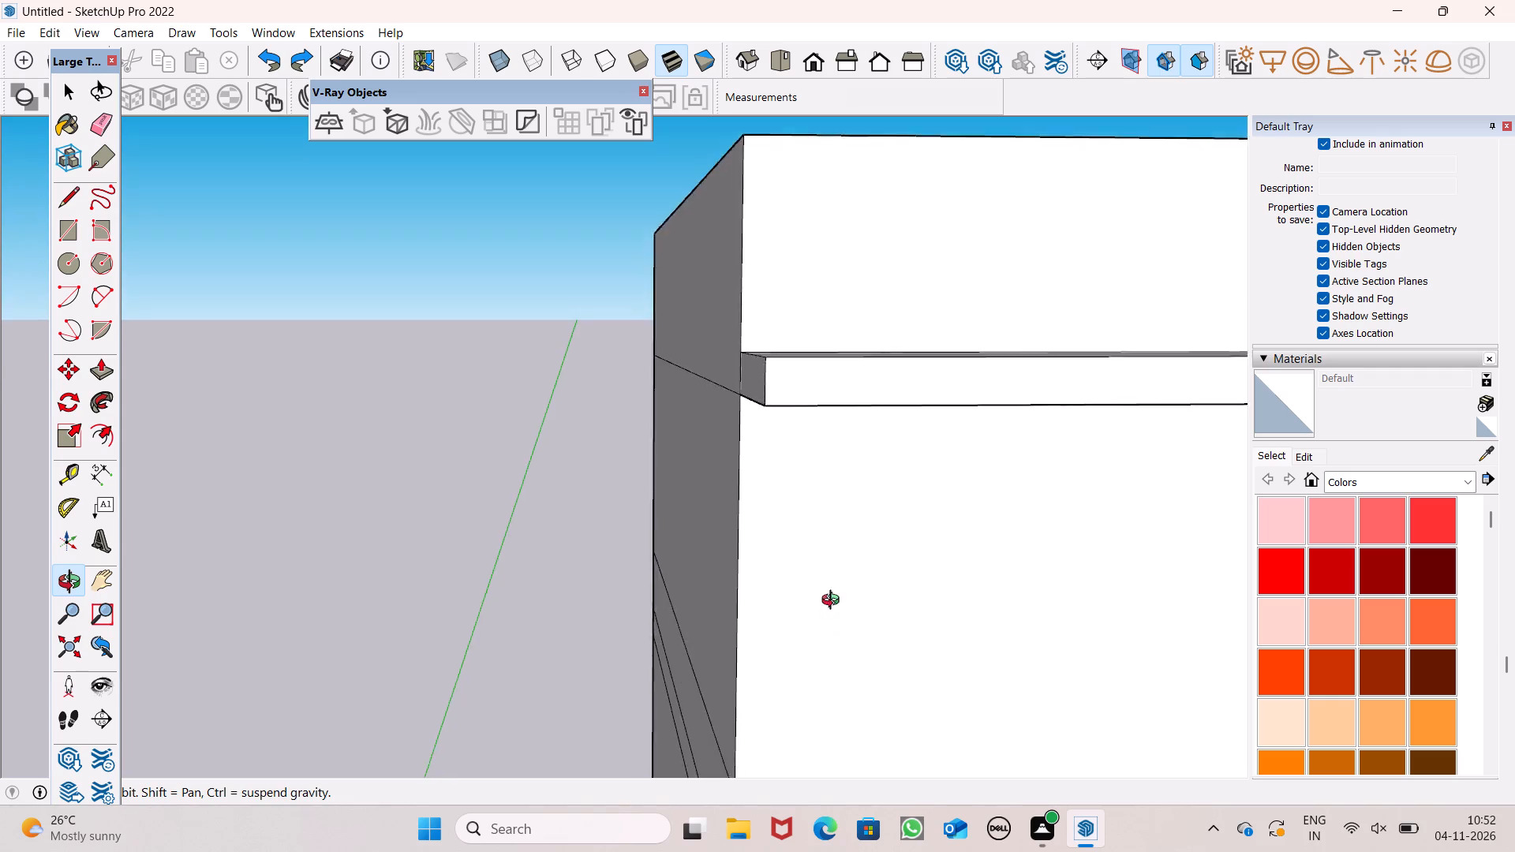
middle_click_drag(834, 602, 834, 540)
scroll(851, 181, "down", 2)
left_click(56, 200)
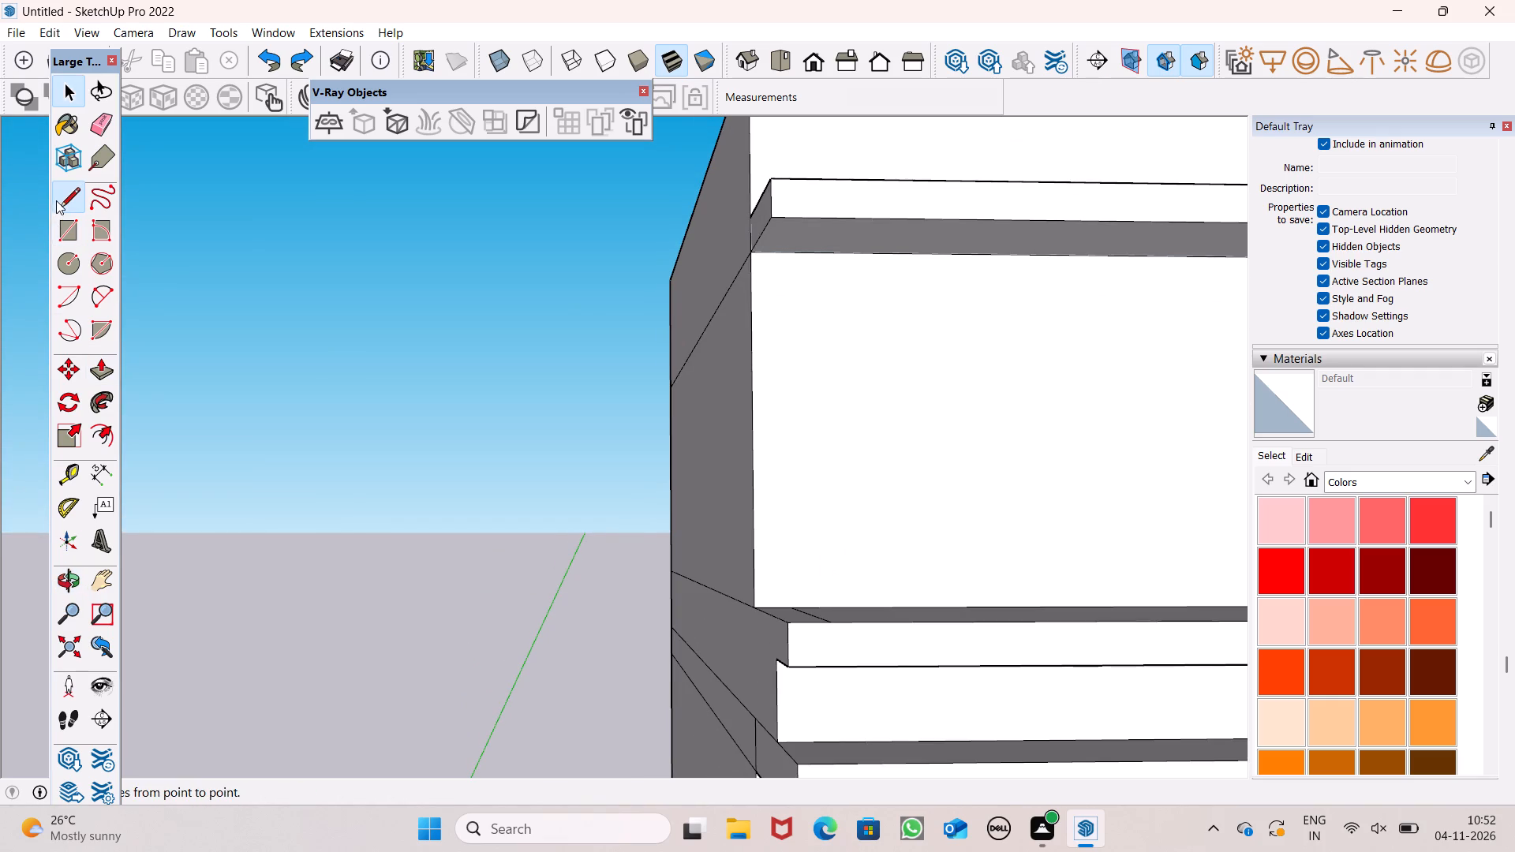
left_click(798, 605)
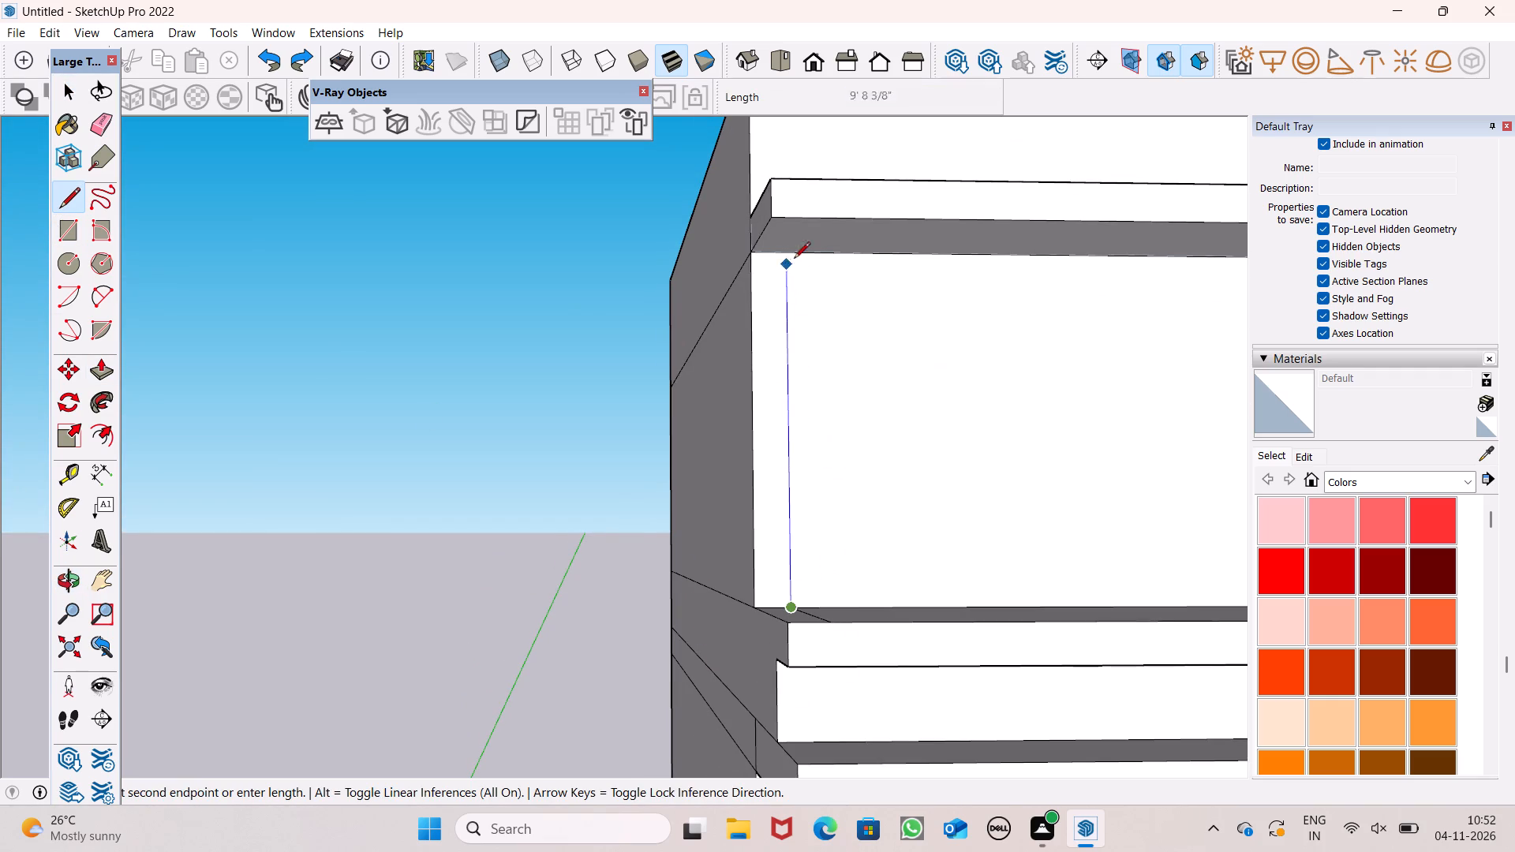
left_click(793, 252)
Examine the divided balcony wall, side walls and front elevation from several angles.
scroll(790, 338, "down", 11)
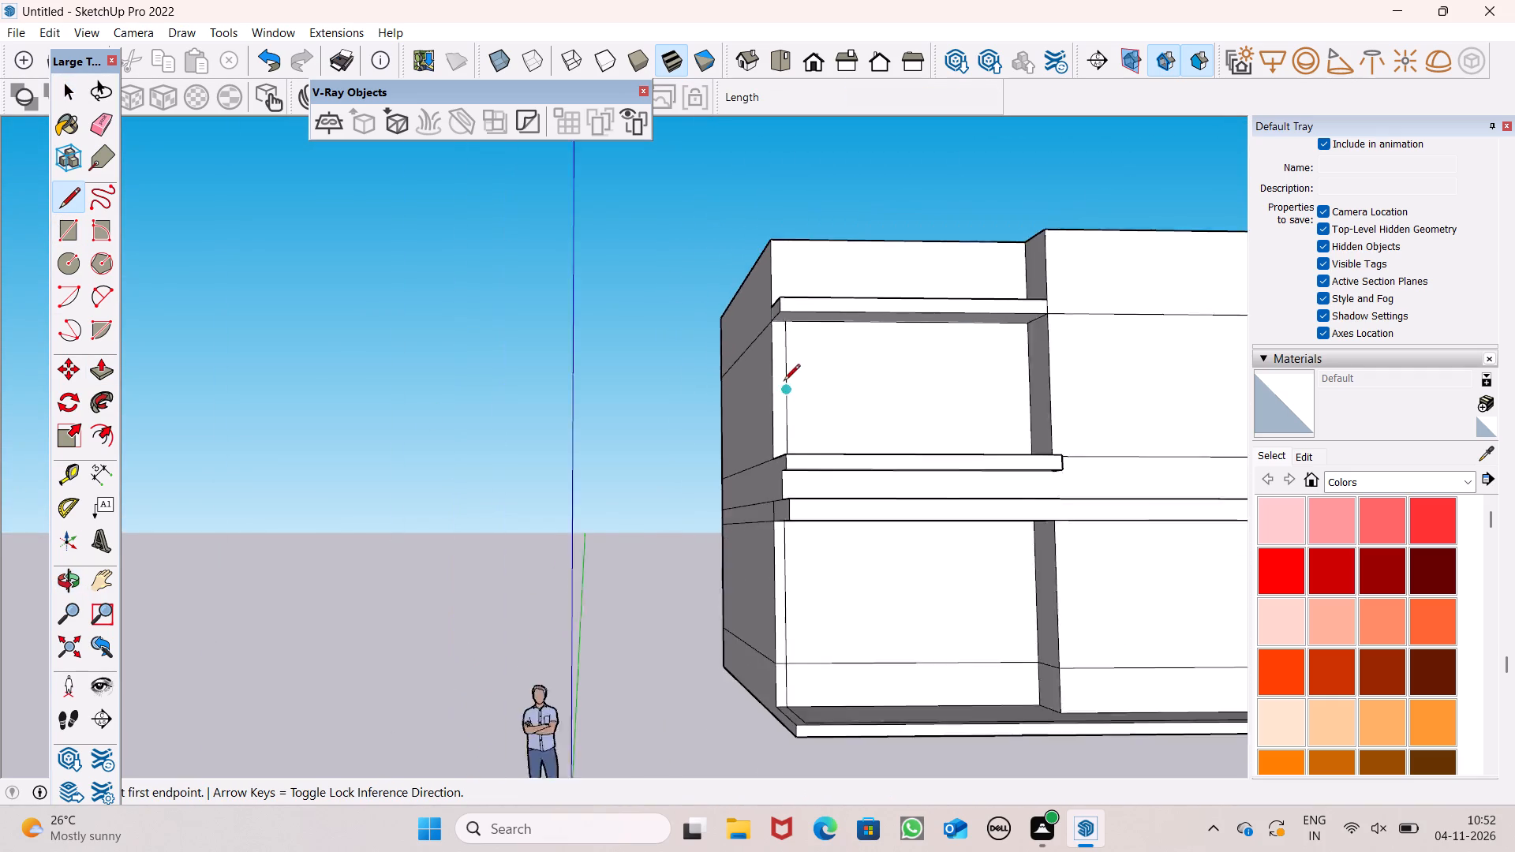
scroll(803, 390, "down", 4)
middle_click_drag(811, 400, 888, 604)
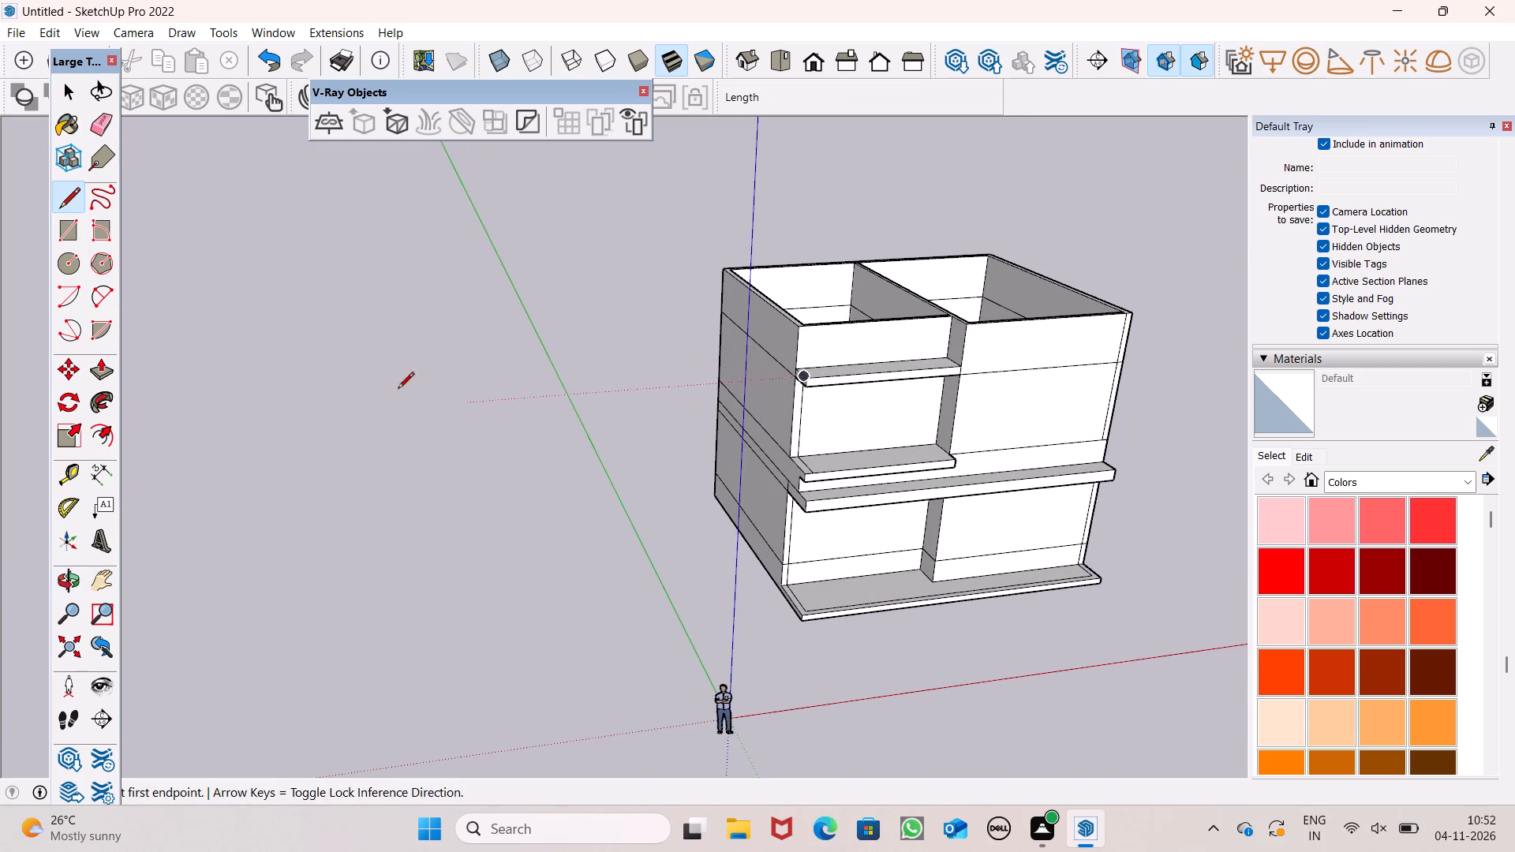
left_click(119, 376)
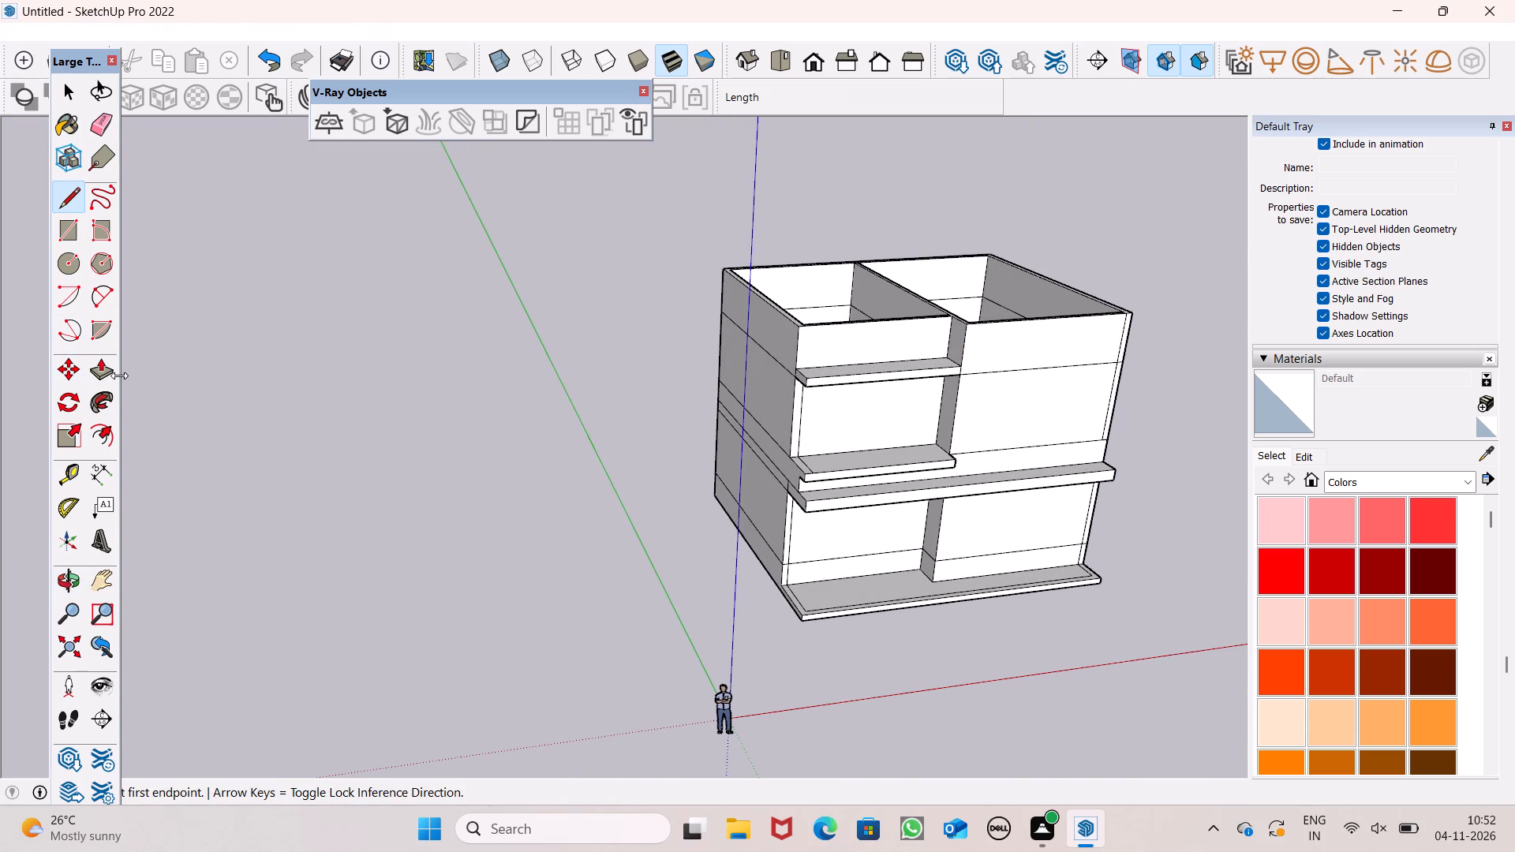
scroll(602, 309, "down", 2)
middle_click_drag(736, 327, 671, 266)
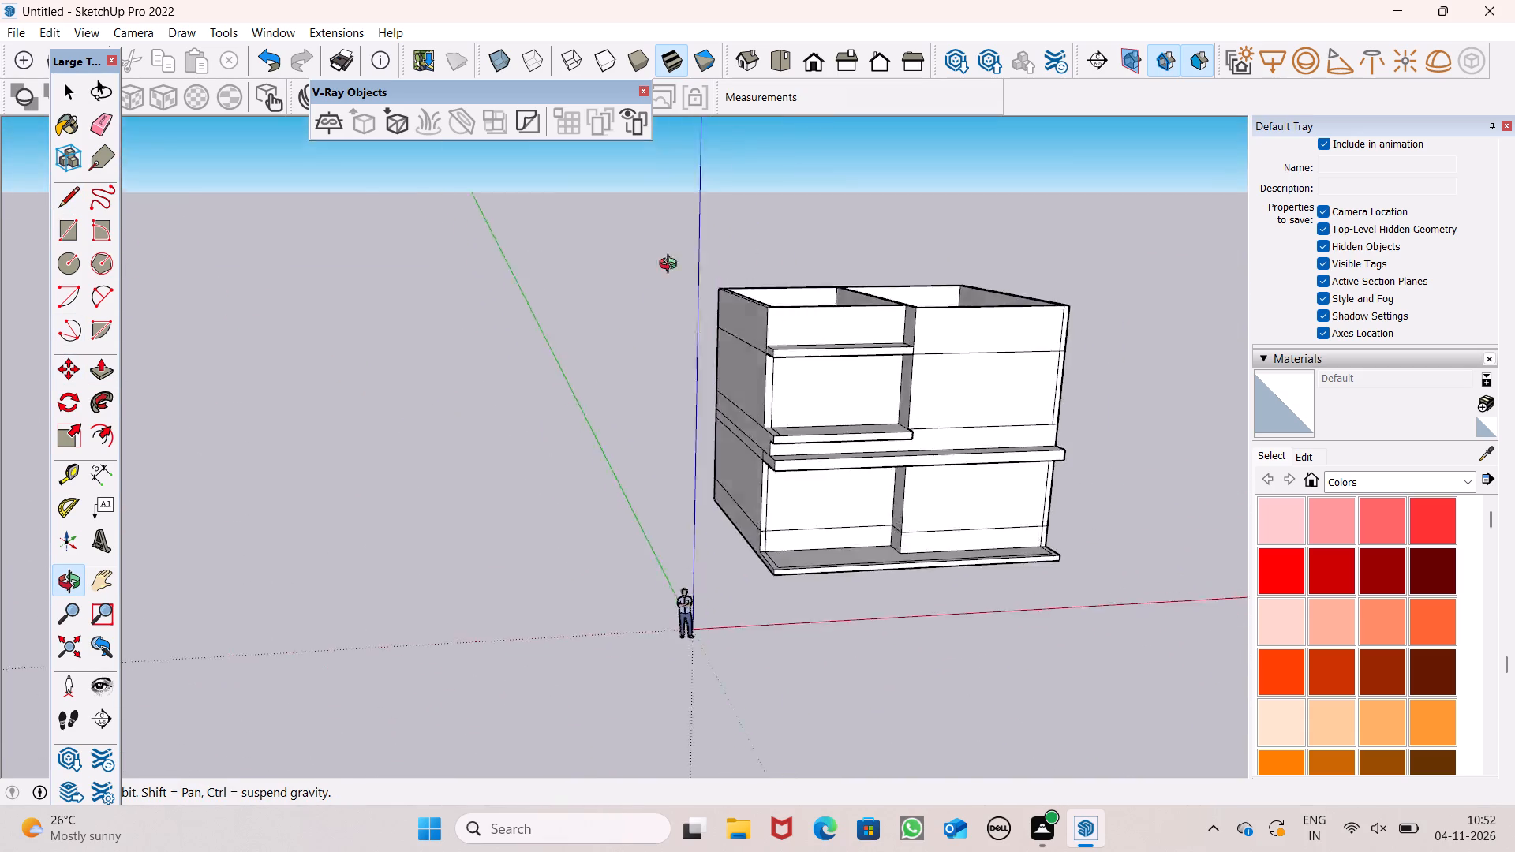
middle_click_drag(671, 266, 582, 319)
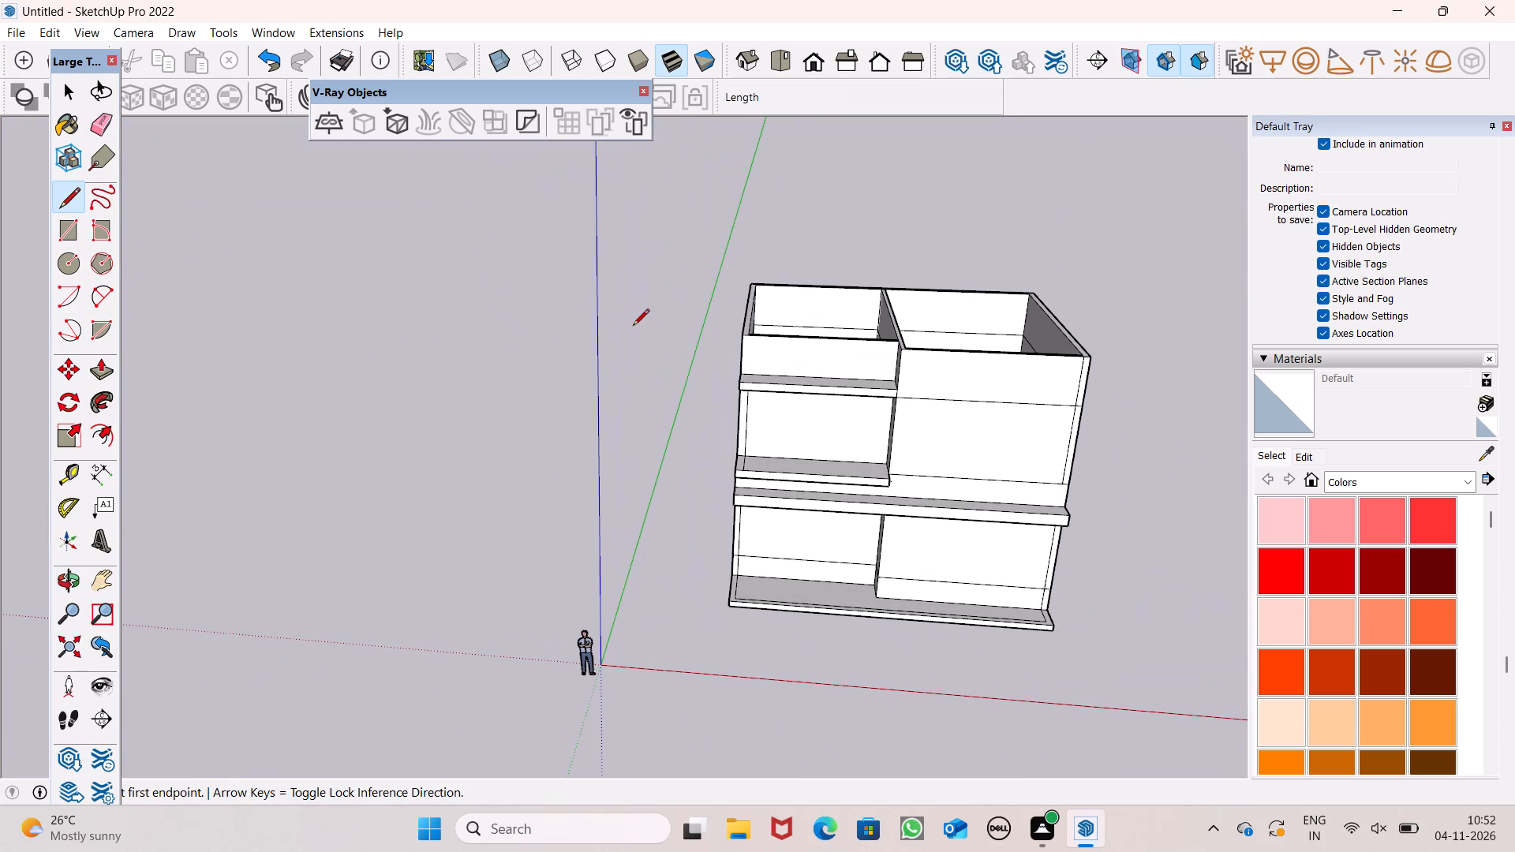
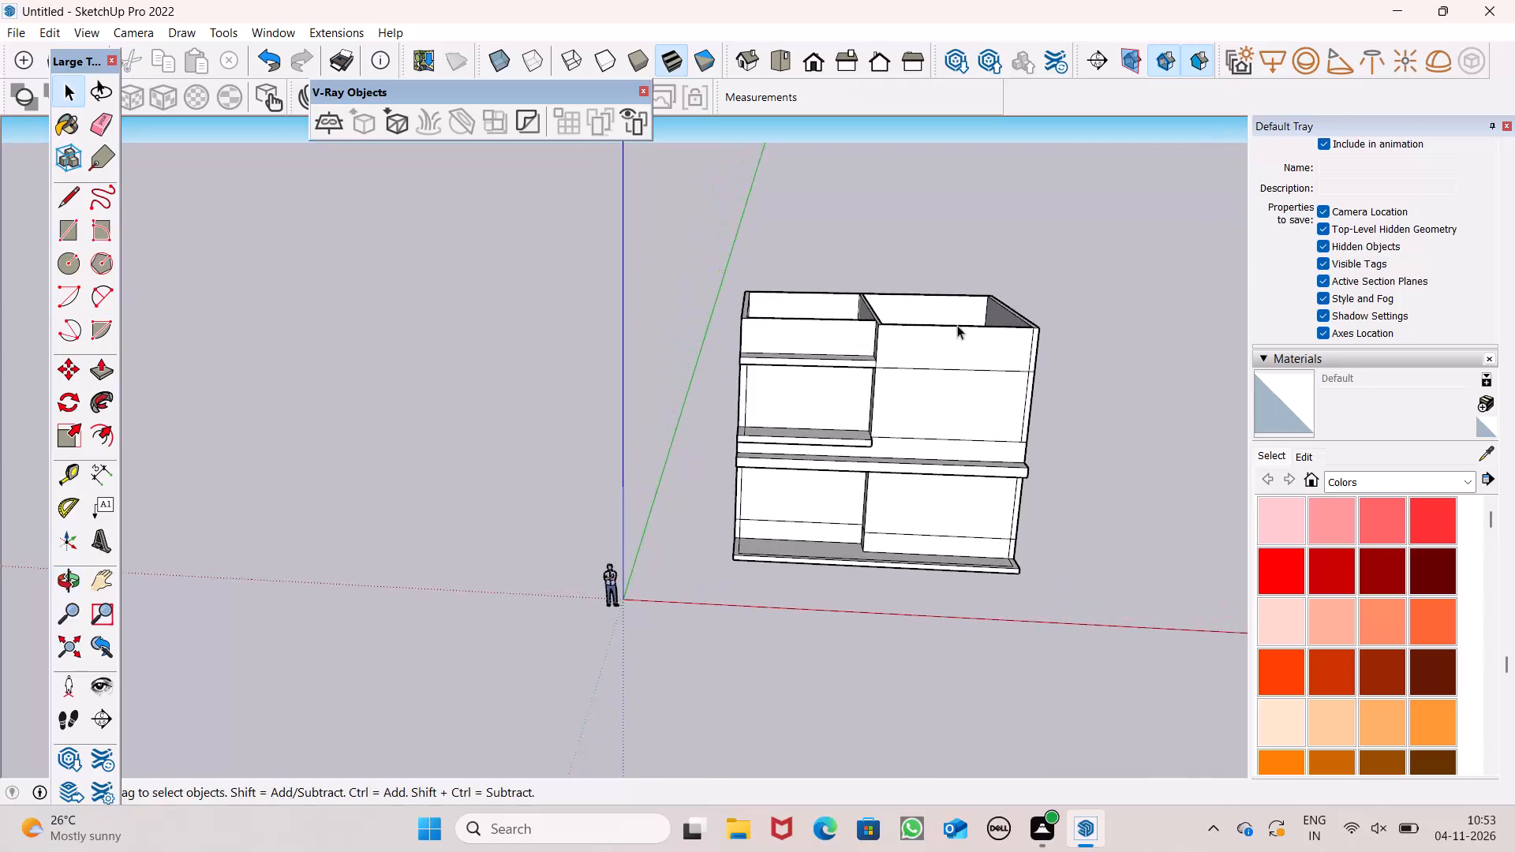
Examine the front elevation, recessed balcony and open upper rooms from several angles.
scroll(982, 320, "up", 4)
scroll(607, 260, "down", 3)
middle_click_drag(902, 407, 875, 398)
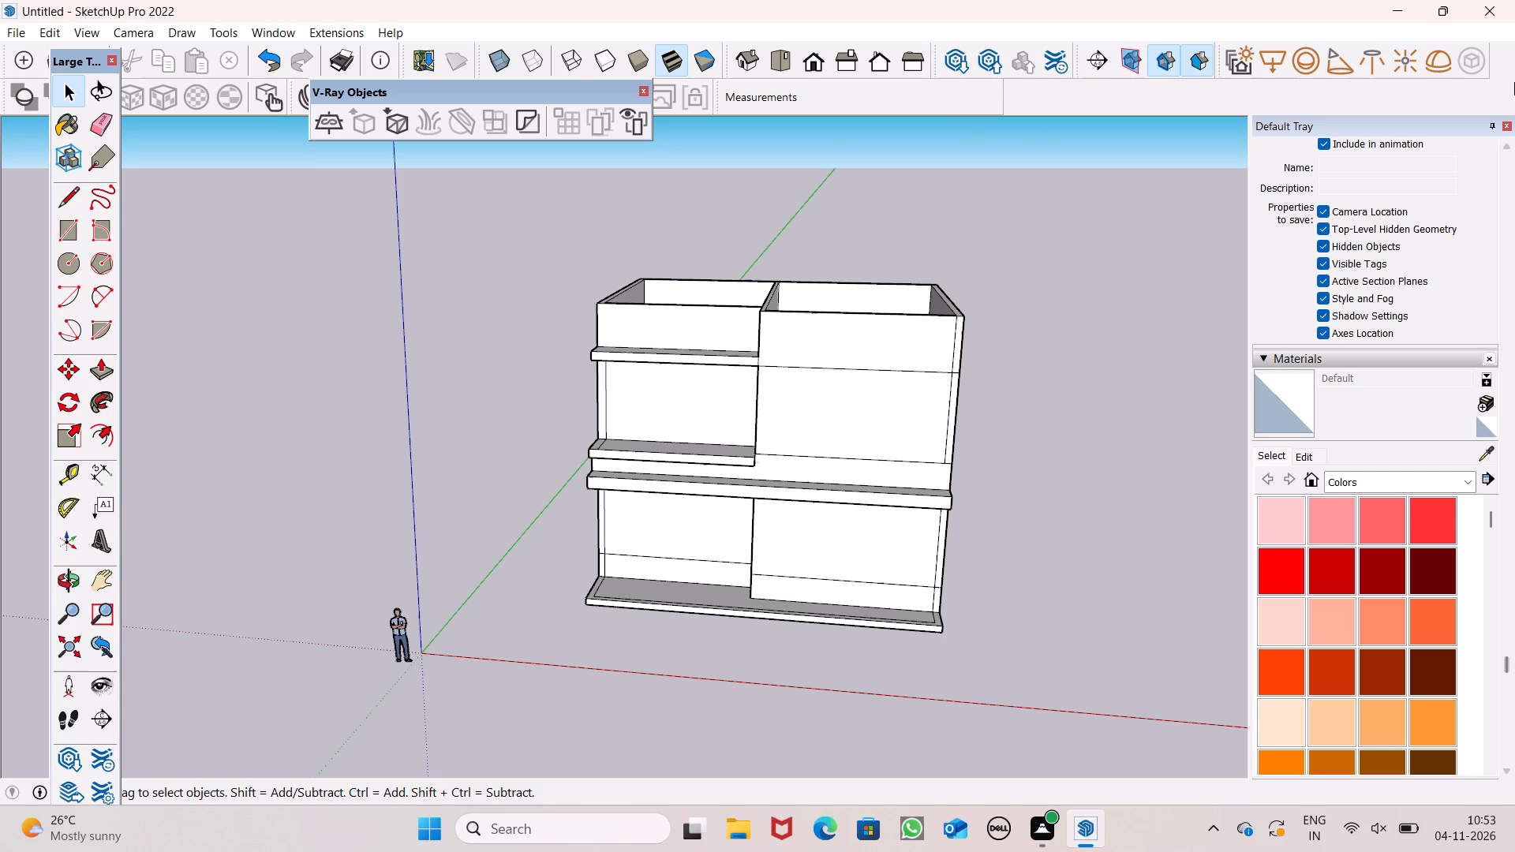
scroll(860, 283, "down", 3)
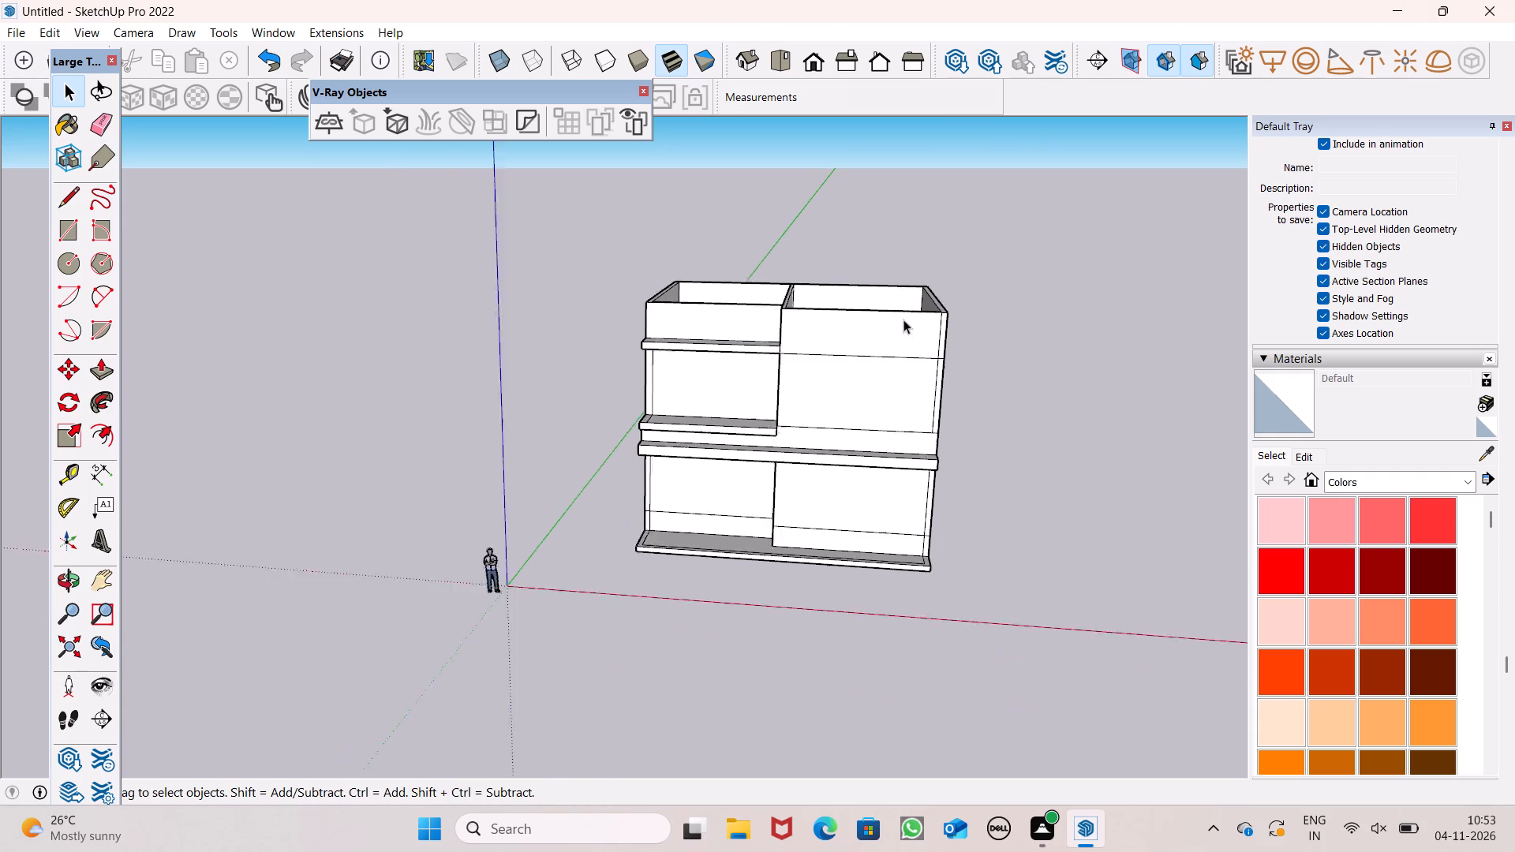
scroll(903, 319, "down", 2)
left_click(73, 194)
scroll(642, 317, "down", 1)
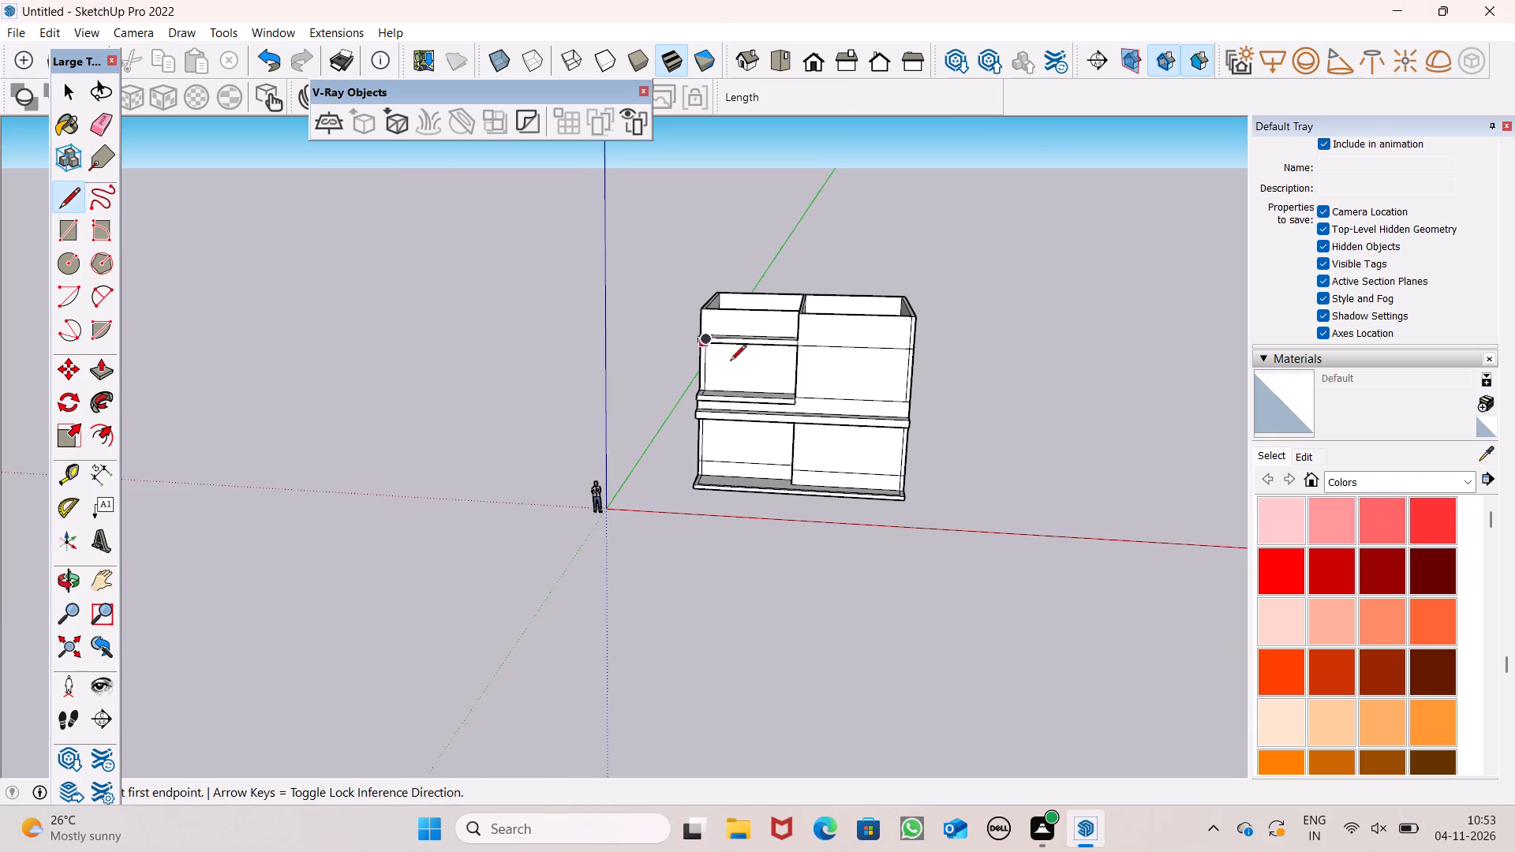
middle_click_drag(740, 386, 793, 428)
scroll(801, 379, "up", 7)
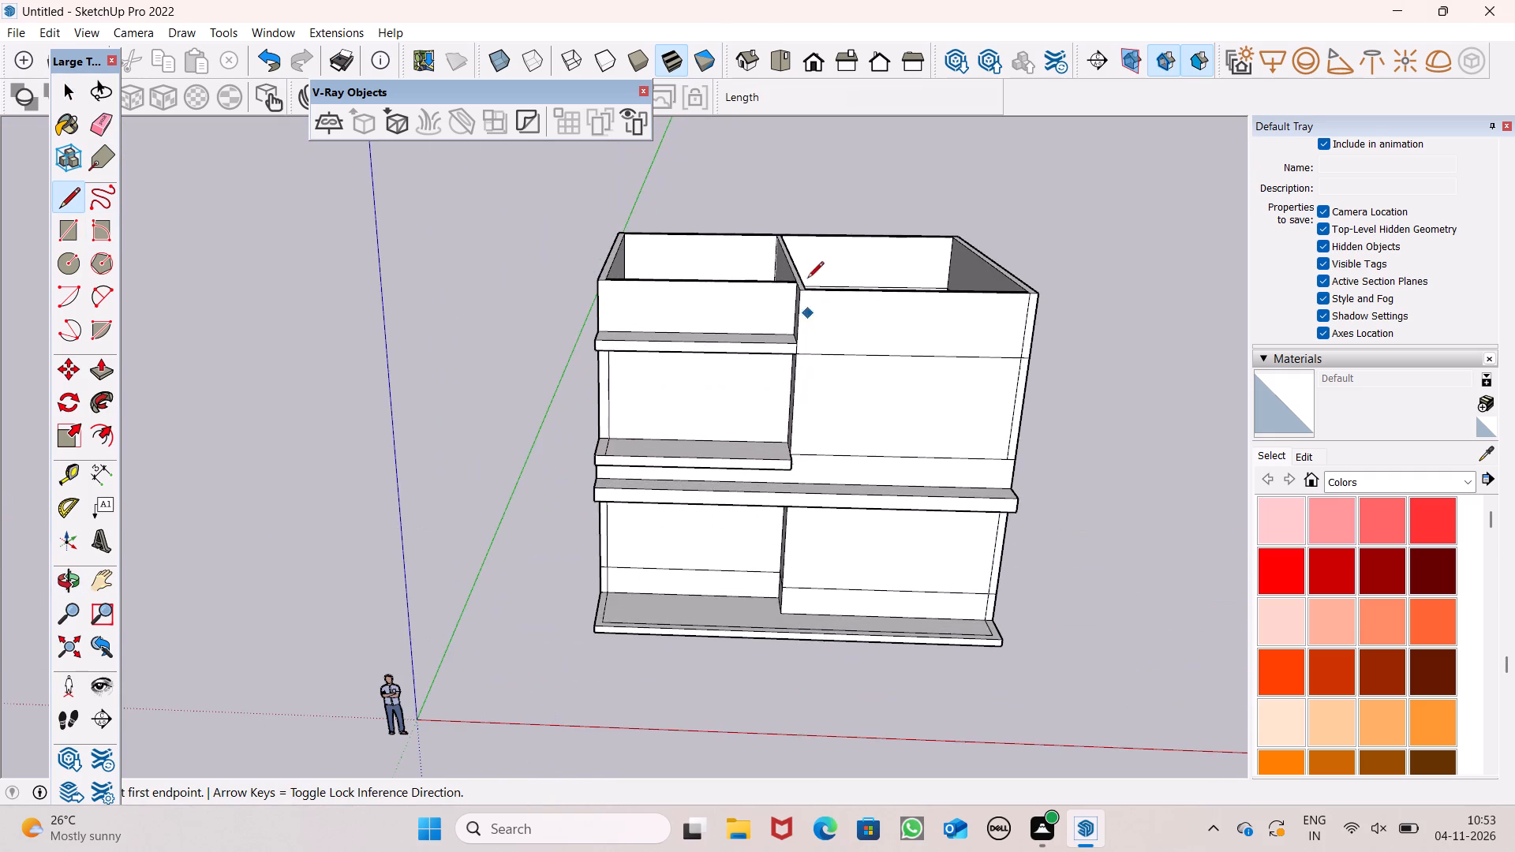
middle_click_drag(902, 359, 893, 277)
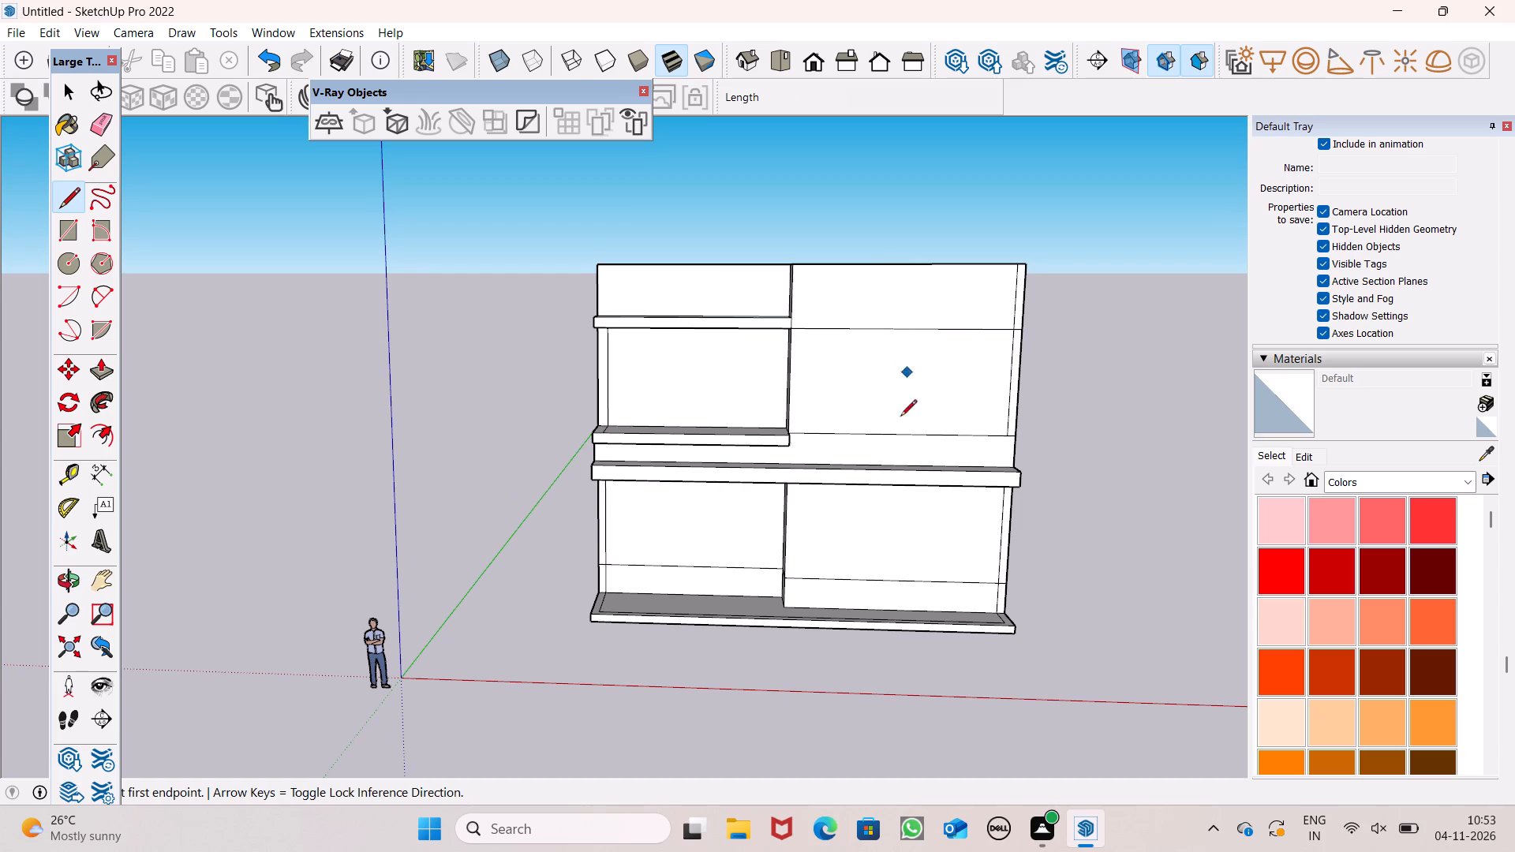
middle_click_drag(897, 445, 867, 440)
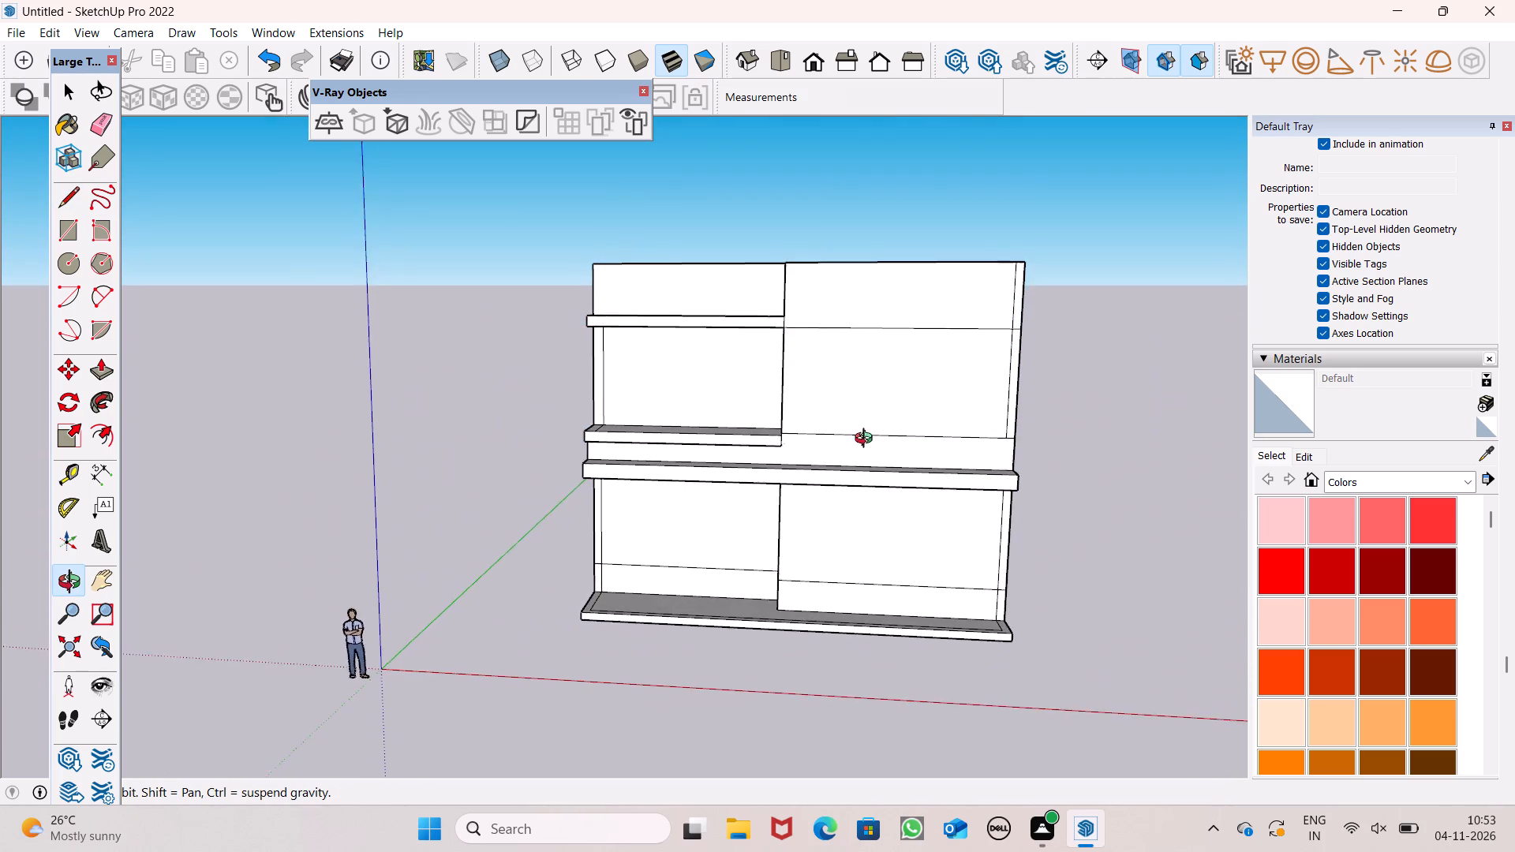
middle_click_drag(867, 440, 906, 434)
scroll(878, 350, "up", 6)
scroll(877, 432, "down", 4)
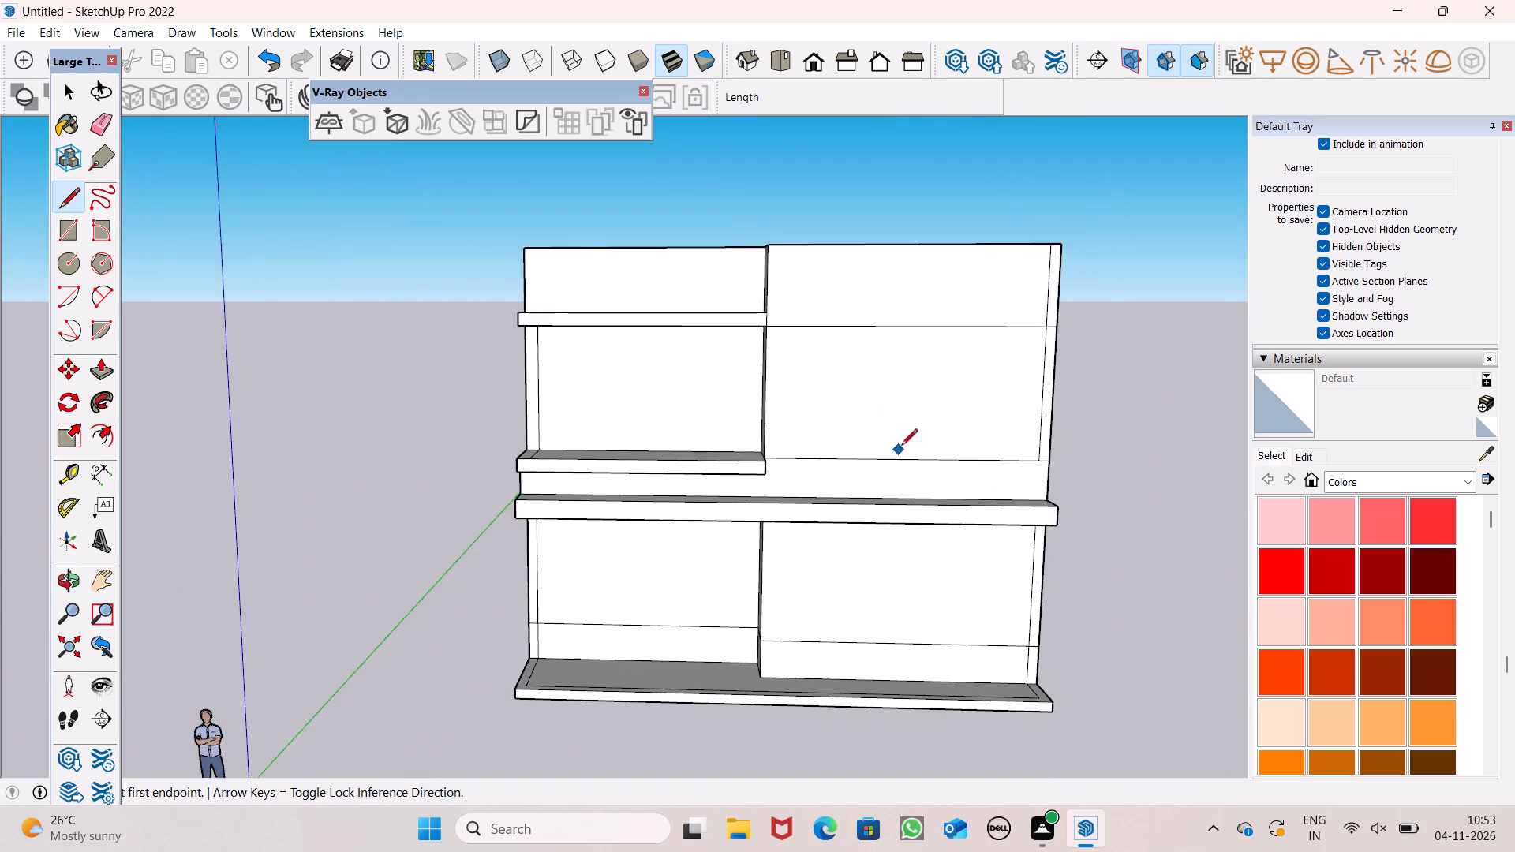
middle_click_drag(903, 448, 1113, 580)
scroll(933, 377, "down", 1)
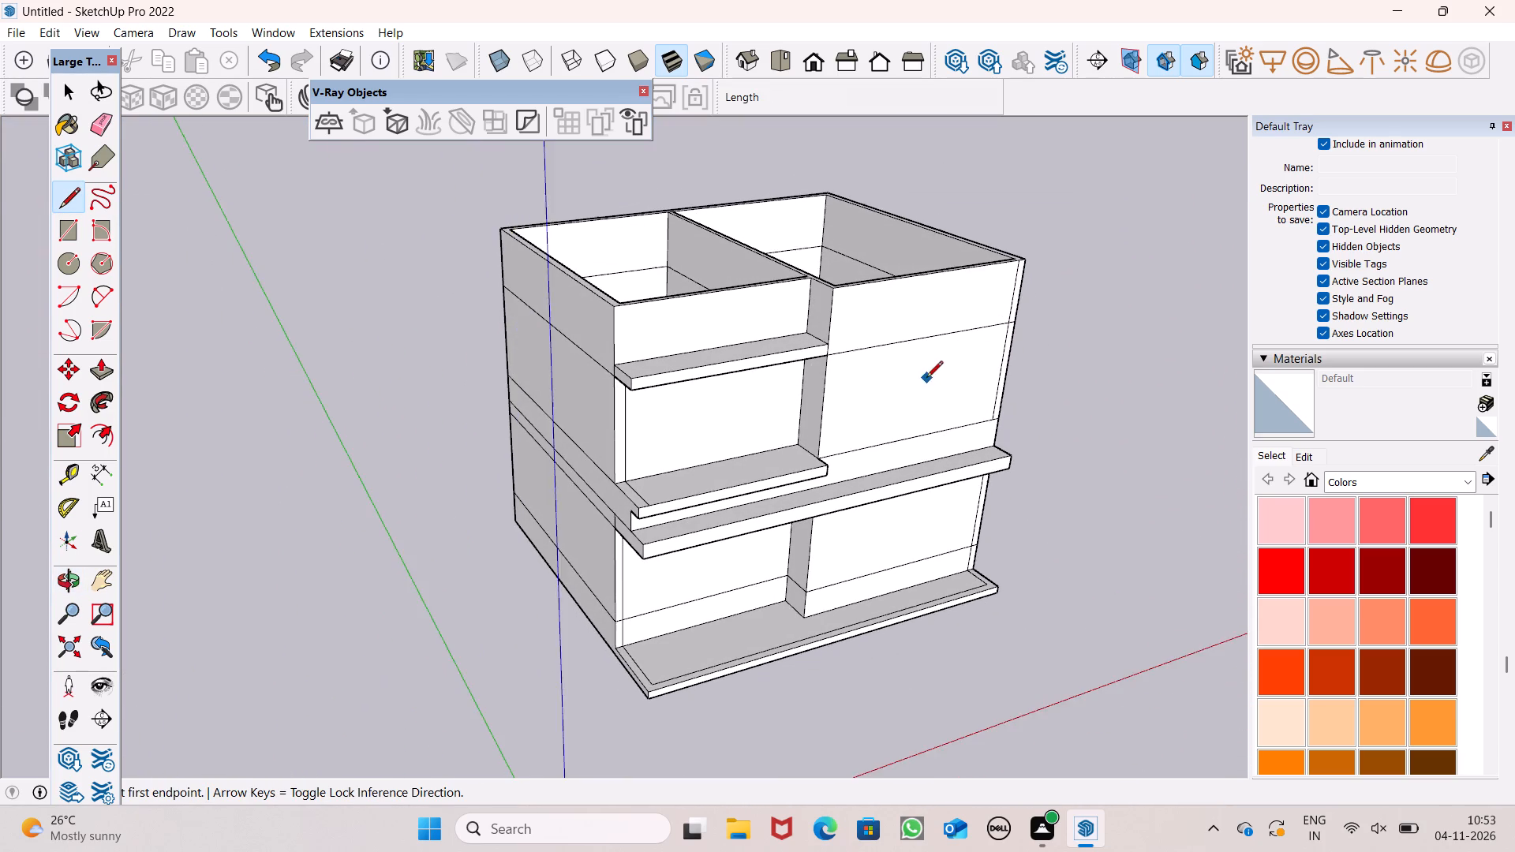
middle_click_drag(925, 379, 752, 427)
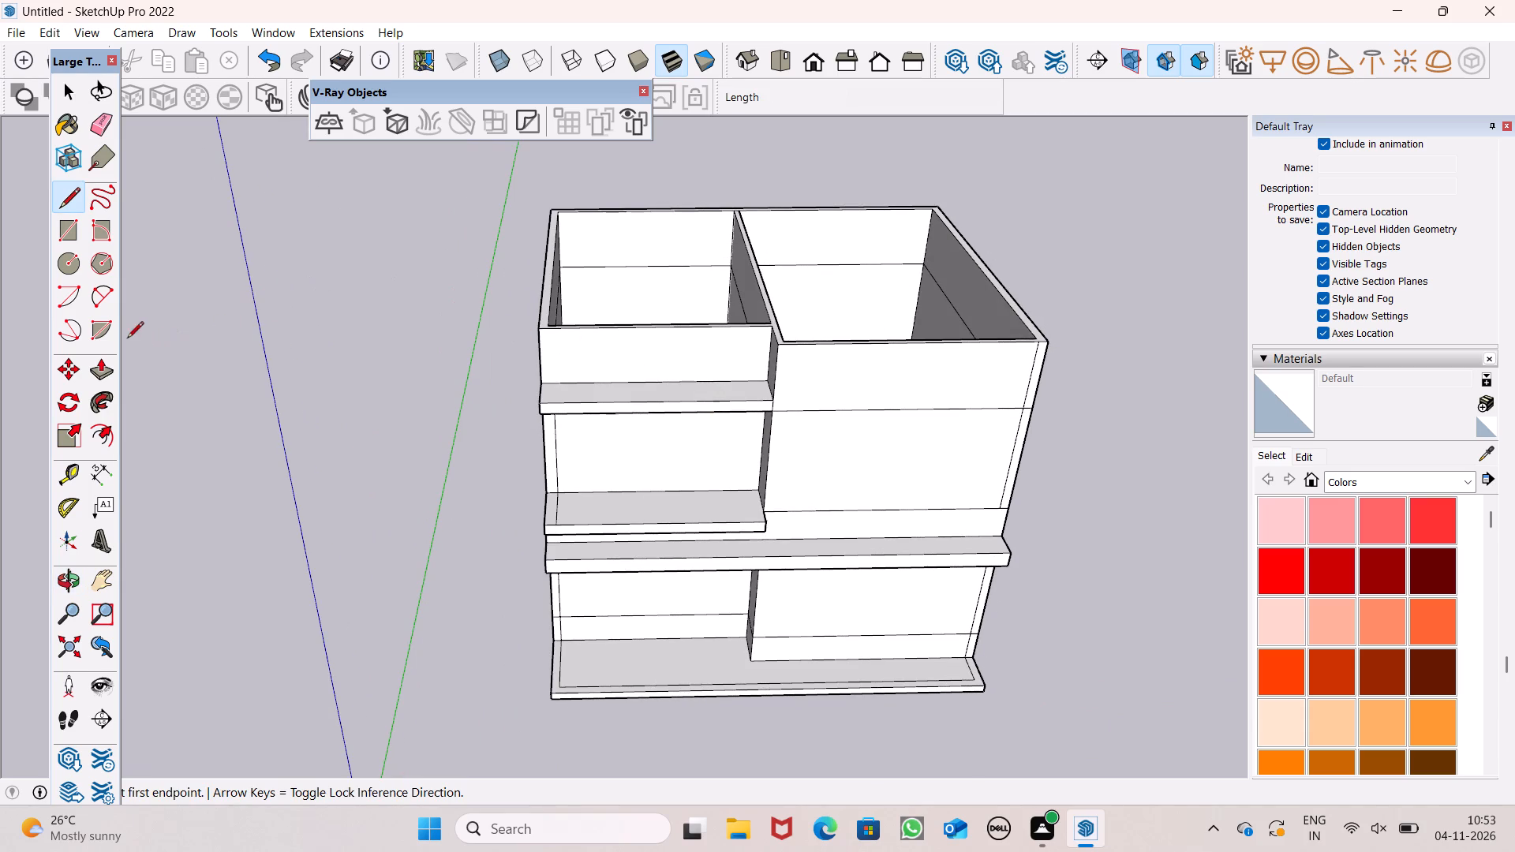
Push/Pull the narrow outer strip of the recessed balcony wall forward 3' 3 9/16" to the overhang's front edge.
left_click(99, 361)
scroll(773, 374, "down", 1)
middle_click_drag(752, 396, 734, 329)
scroll(651, 412, "up", 4)
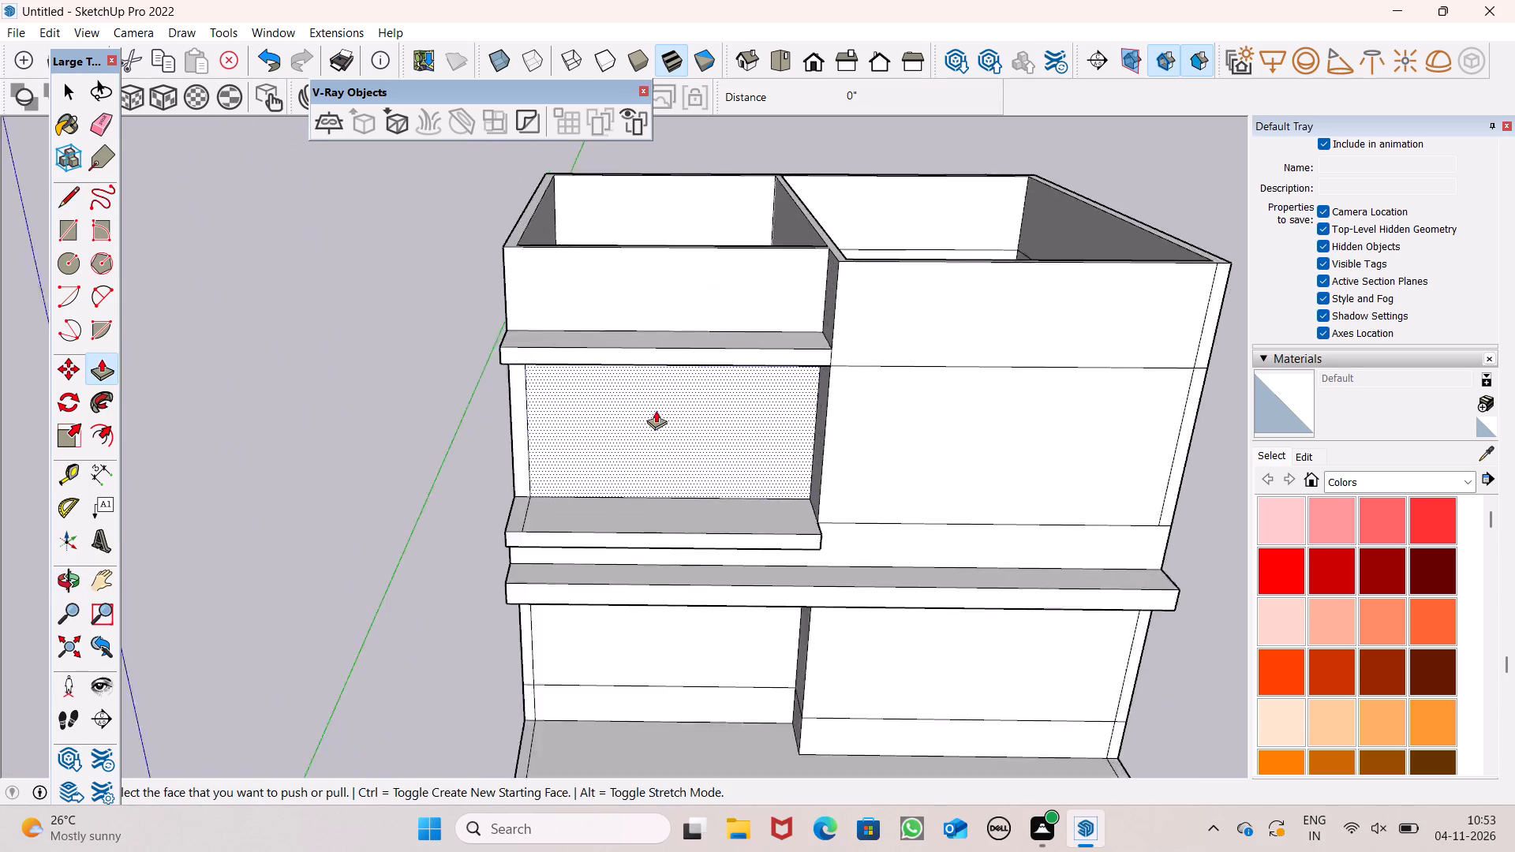
scroll(656, 410, "up", 4)
scroll(896, 321, "down", 6)
scroll(908, 339, "up", 1)
scroll(908, 339, "down", 1)
middle_click_drag(563, 397, 674, 393)
scroll(671, 390, "up", 6)
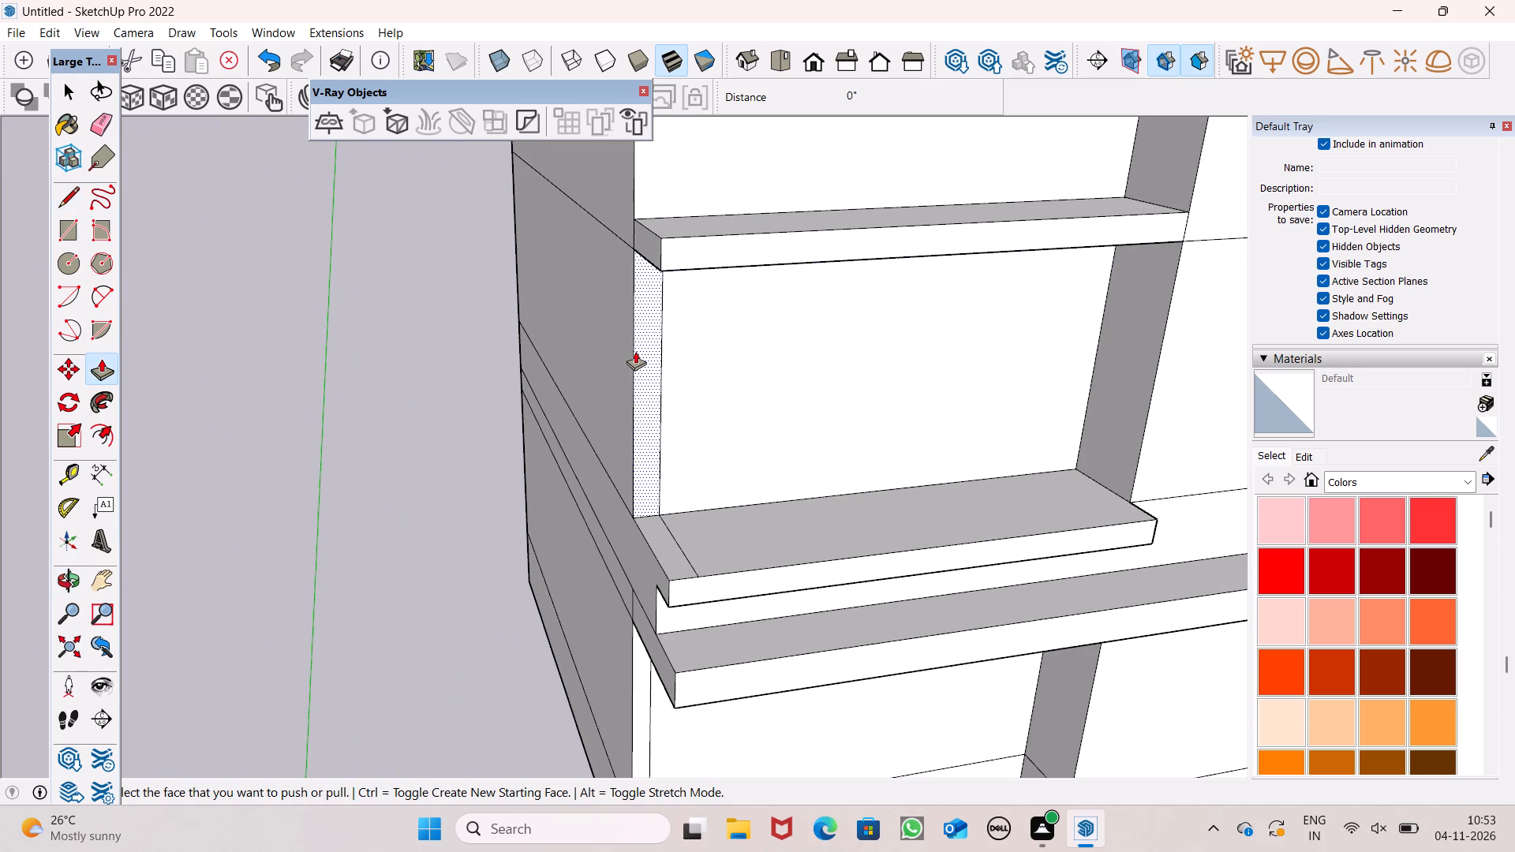
left_click_drag(647, 346, 664, 268)
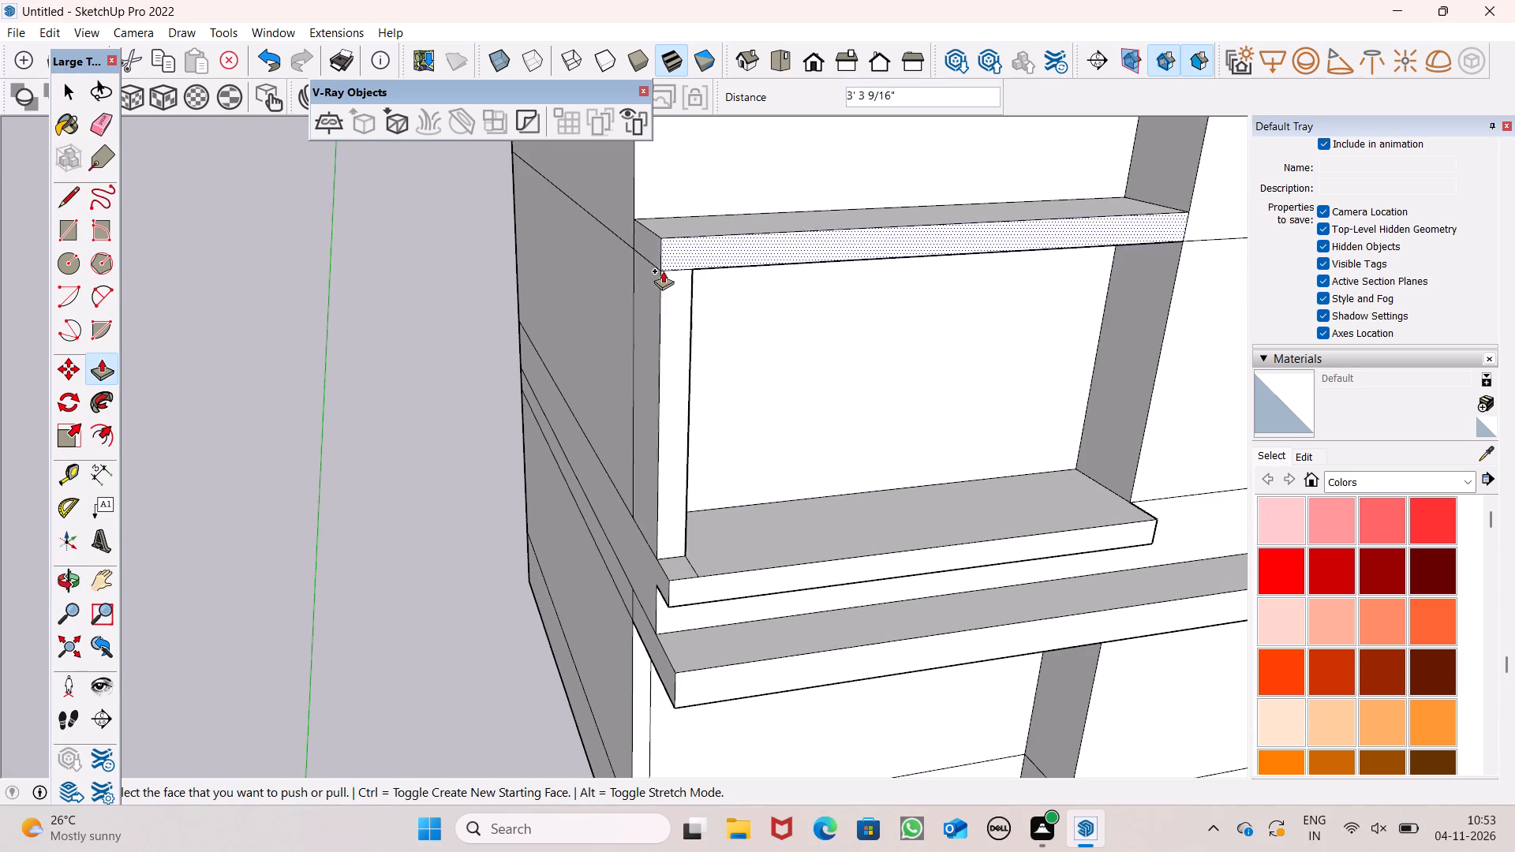
Extend the front face of the balcony's new side wall forward to the balcony slab's front edge.
scroll(664, 265, "down", 4)
middle_click_drag(875, 396, 759, 452)
scroll(764, 454, "up", 1)
scroll(959, 325, "down", 3)
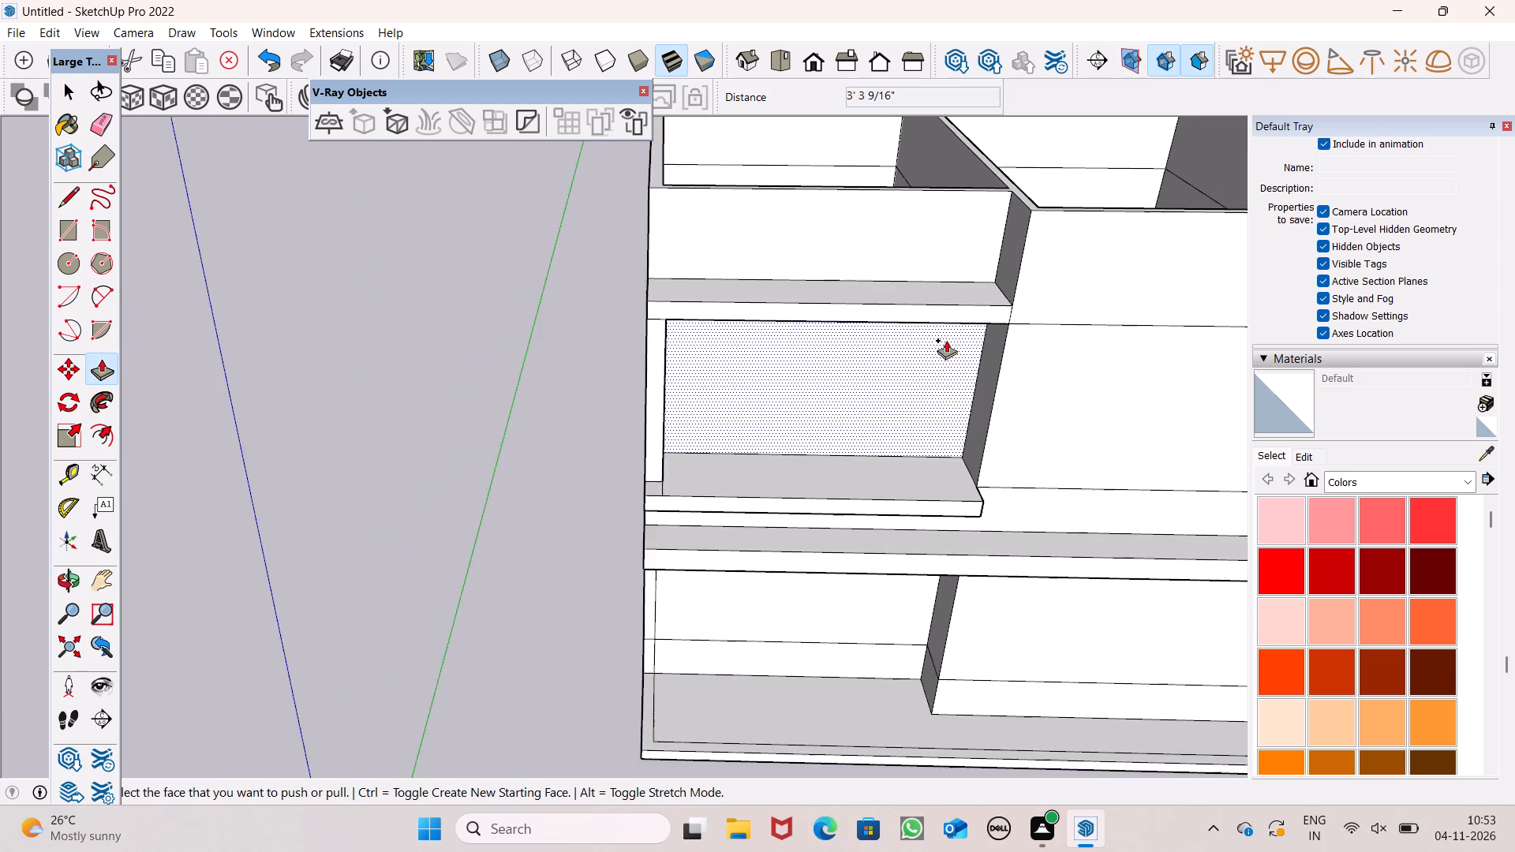
scroll(945, 340, "down", 3)
middle_click_drag(836, 397, 828, 521)
scroll(766, 502, "down", 1)
scroll(766, 502, "up", 6)
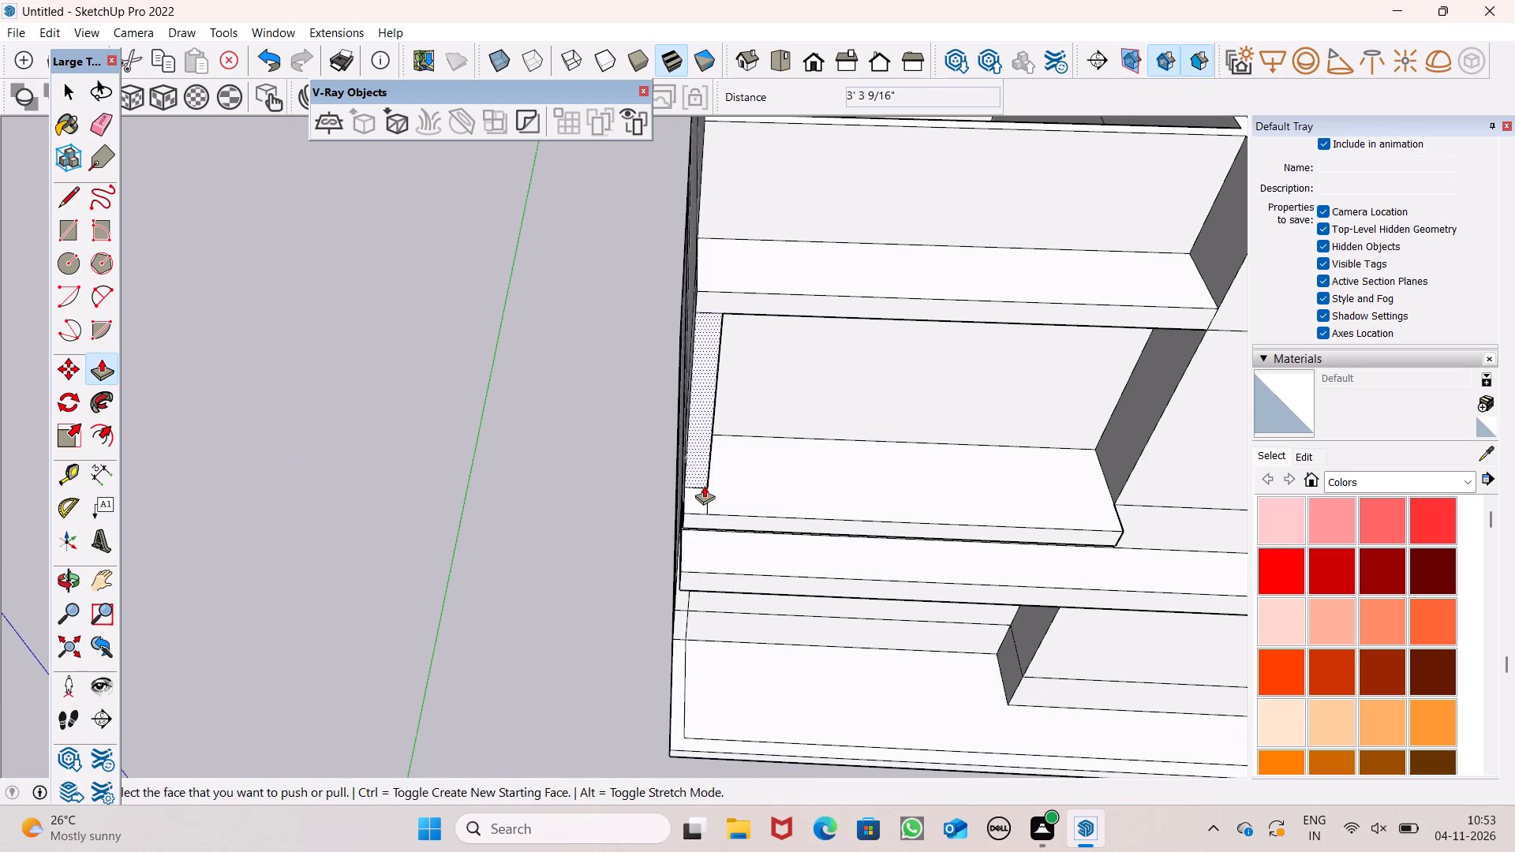
left_click_drag(701, 480, 714, 514)
Pull the front face of the overhang above the balcony forward 1' 6", flush with the new side wall.
scroll(709, 371, "down", 5)
middle_click_drag(784, 435, 785, 401)
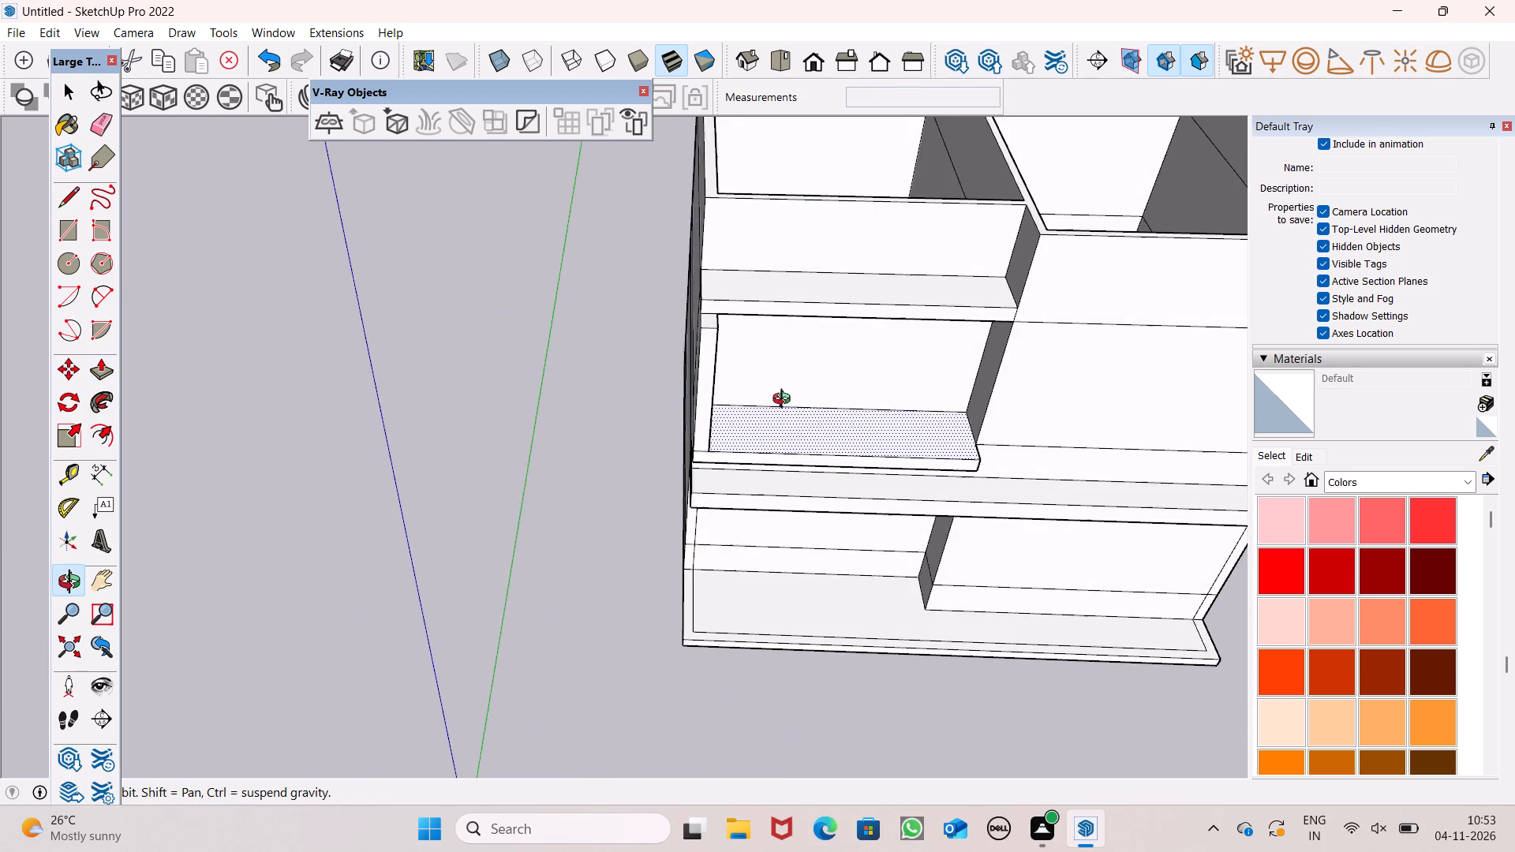
middle_click_drag(785, 401, 777, 465)
scroll(746, 350, "up", 4)
left_click_drag(695, 352, 697, 385)
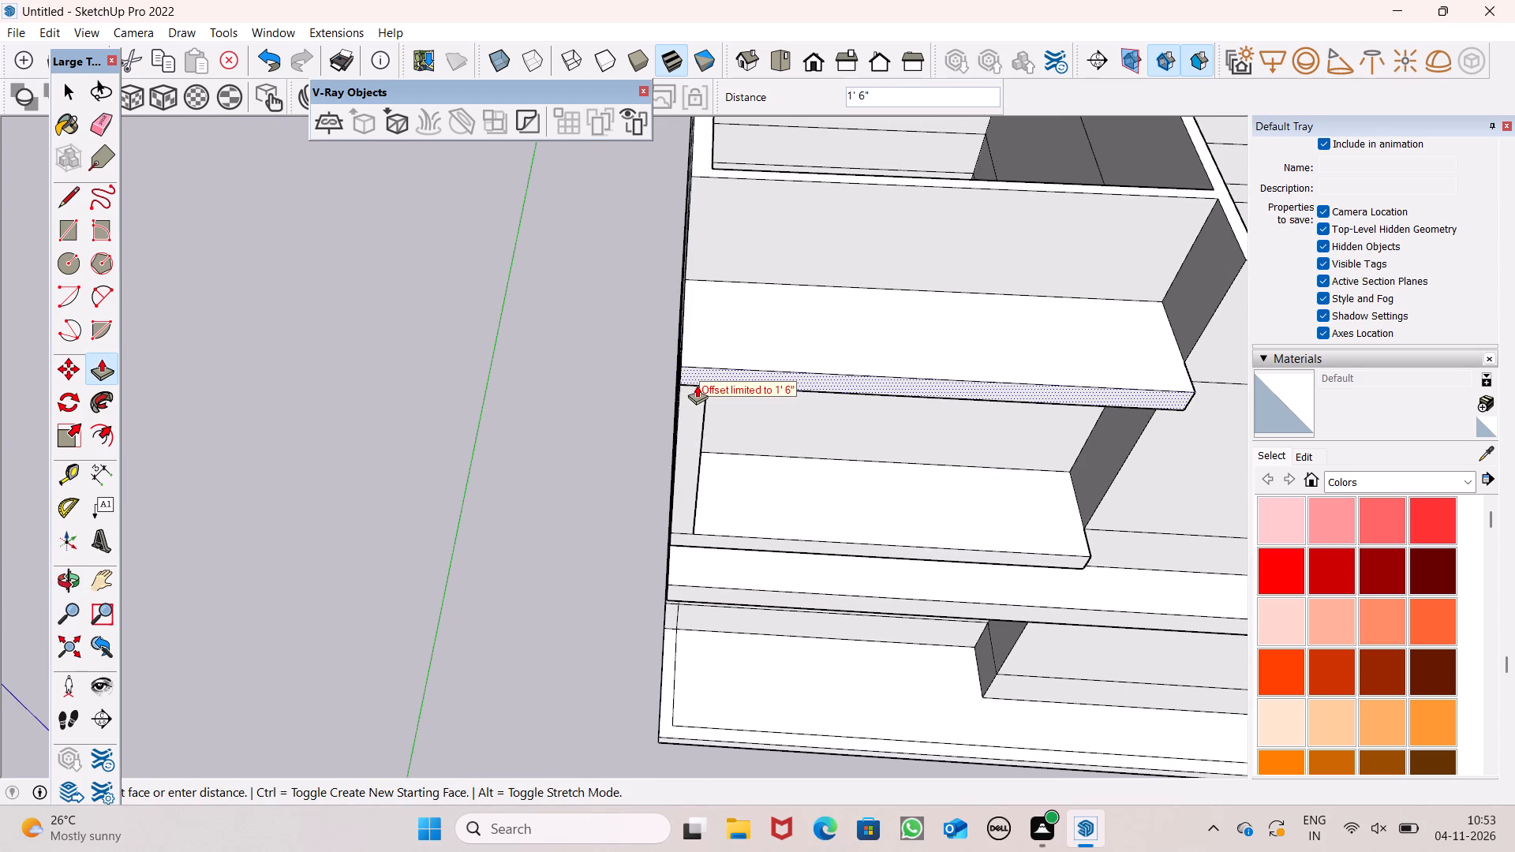
left_click_drag(697, 385, 697, 389)
Examine the framed balcony, overhang, front elevation and open upper rooms from several angles.
scroll(674, 367, "down", 4)
middle_click_drag(743, 388, 690, 210)
scroll(767, 289, "down", 2)
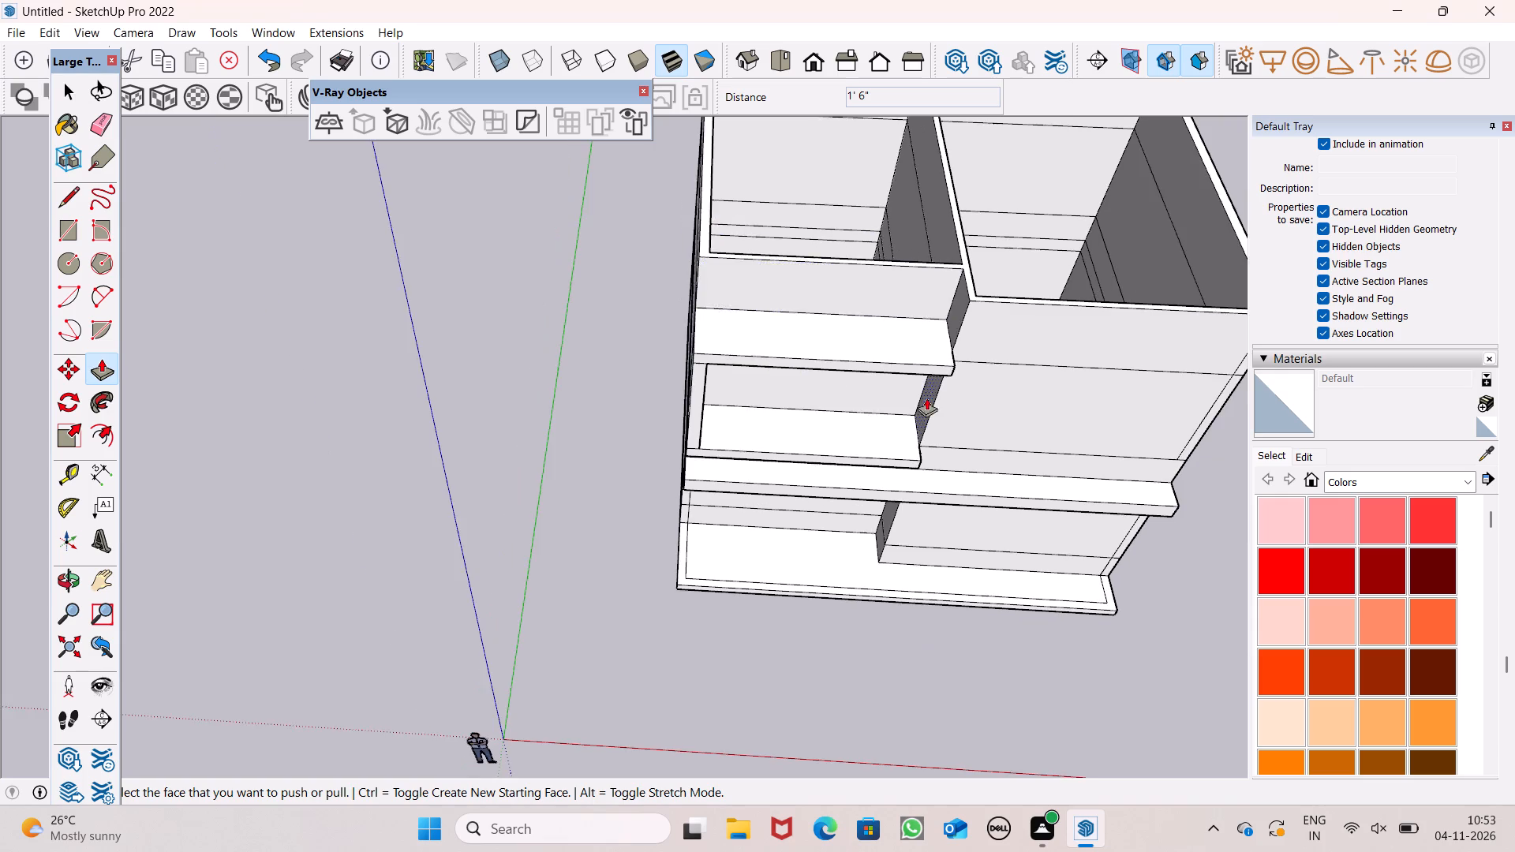
middle_click_drag(927, 398, 889, 346)
scroll(889, 346, "up", 1)
scroll(680, 299, "down", 3)
middle_click_drag(967, 439, 934, 196)
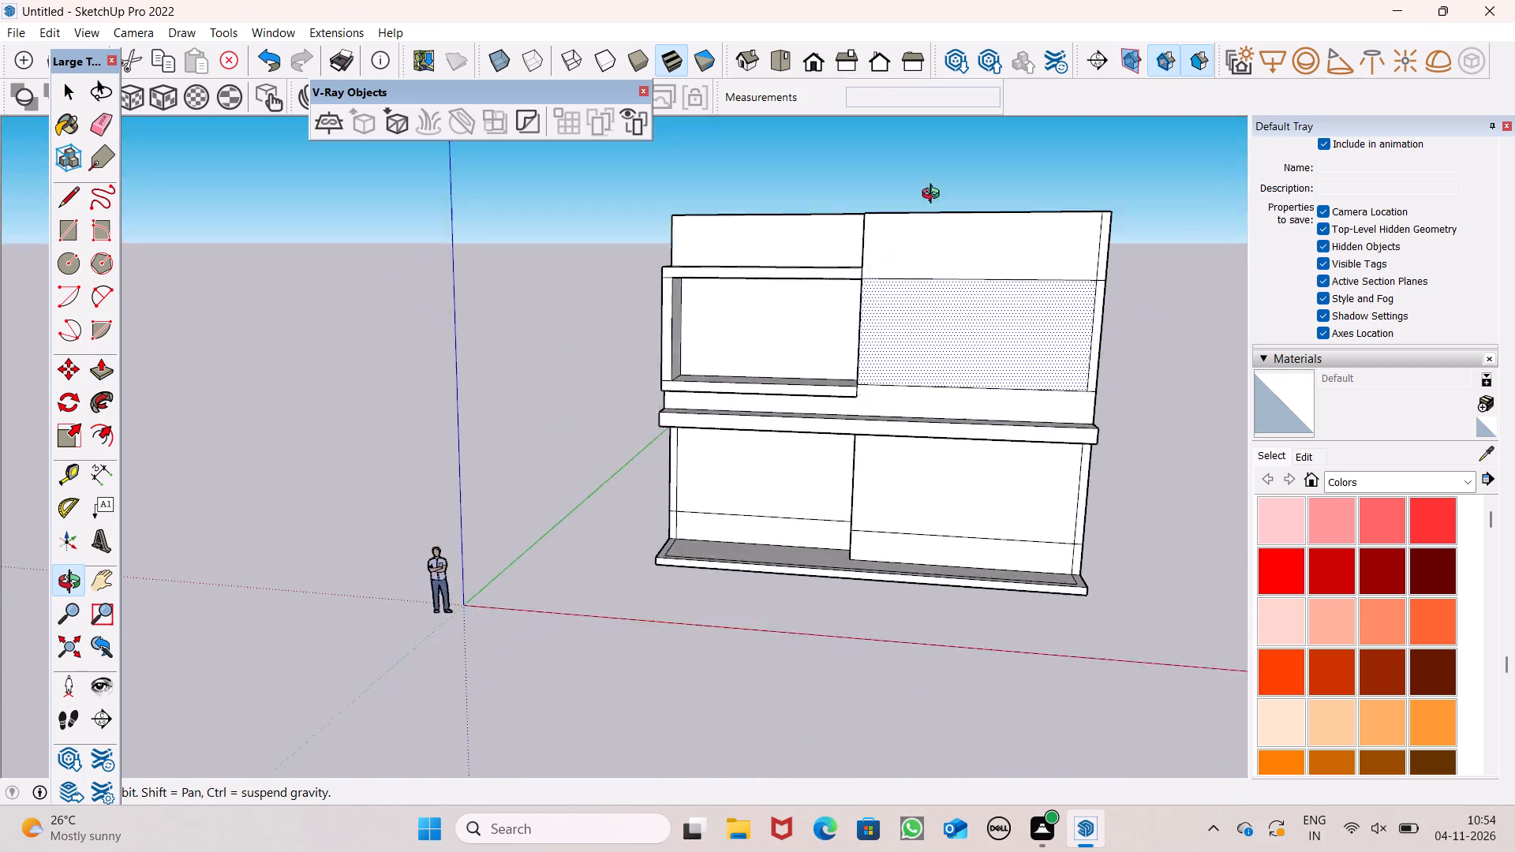
middle_click_drag(934, 196, 791, 138)
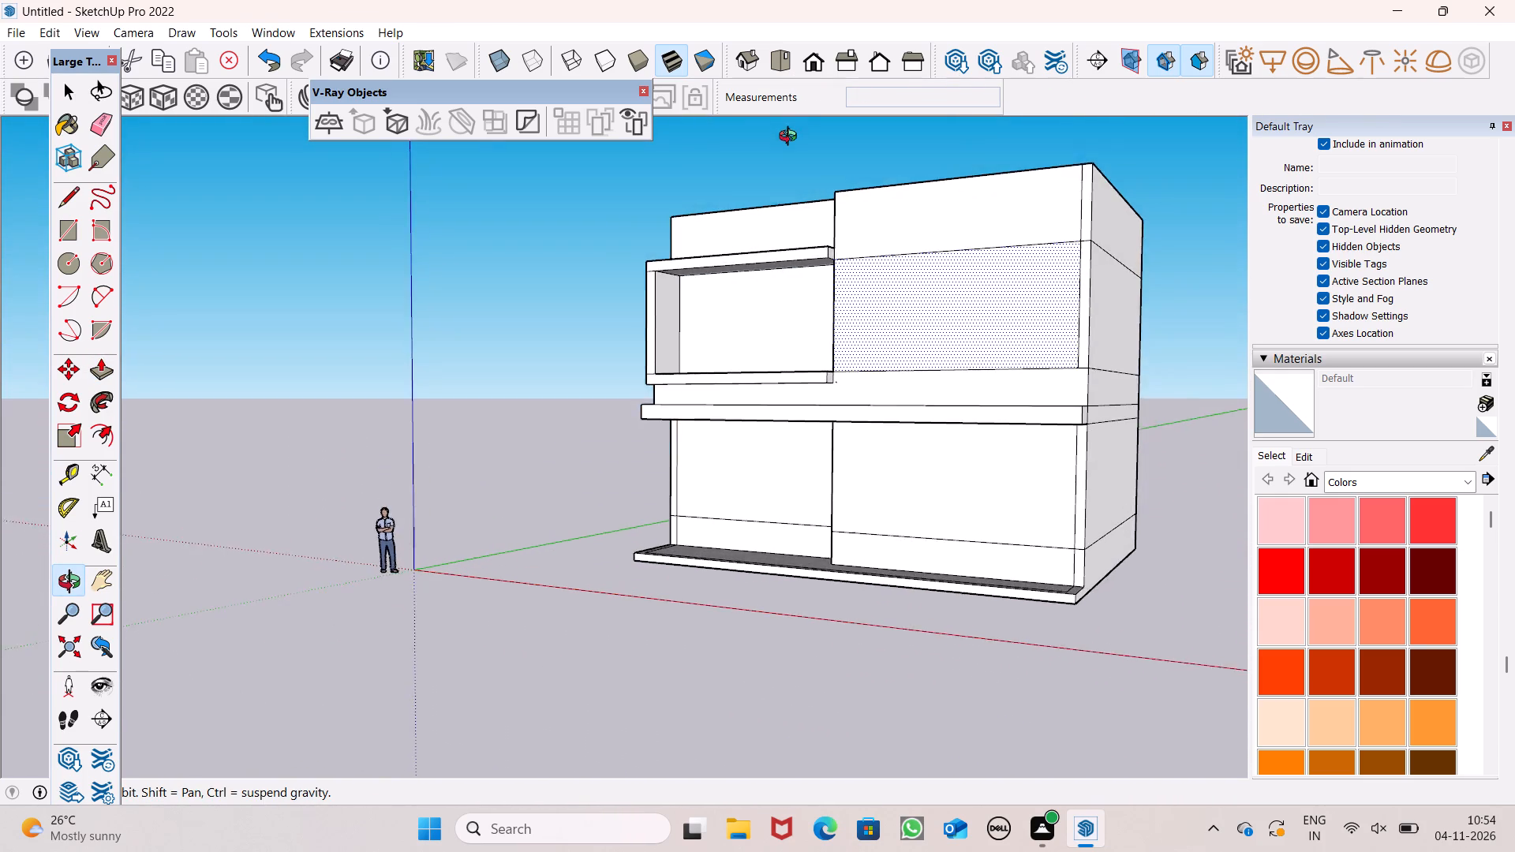
middle_click_drag(791, 138, 1034, 219)
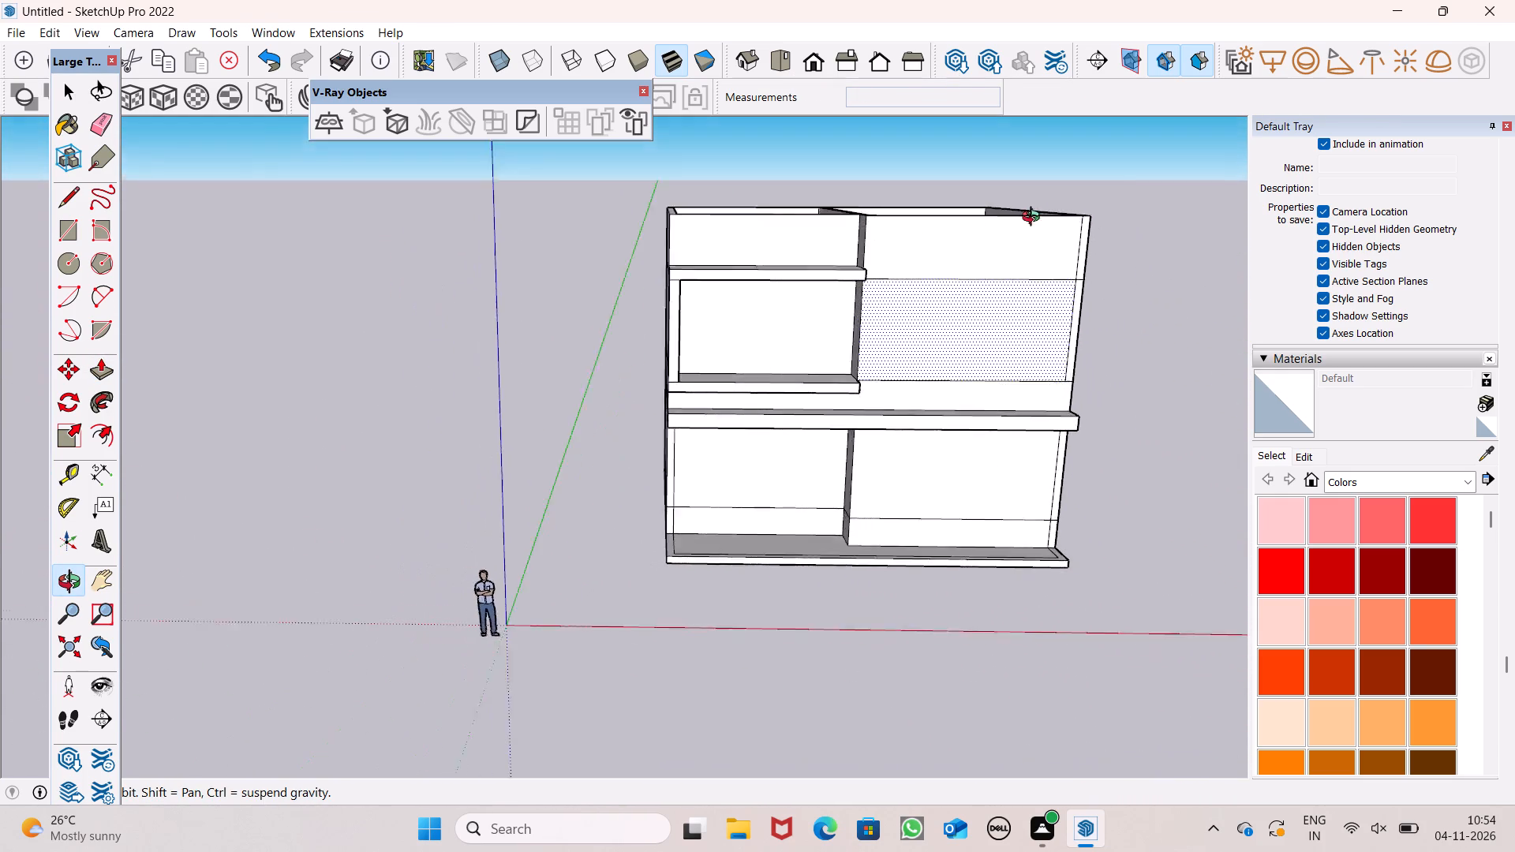
middle_click_drag(1034, 219, 1060, 222)
scroll(943, 326, "down", 4)
scroll(893, 294, "up", 1)
middle_click_drag(893, 294, 836, 388)
scroll(671, 337, "down", 4)
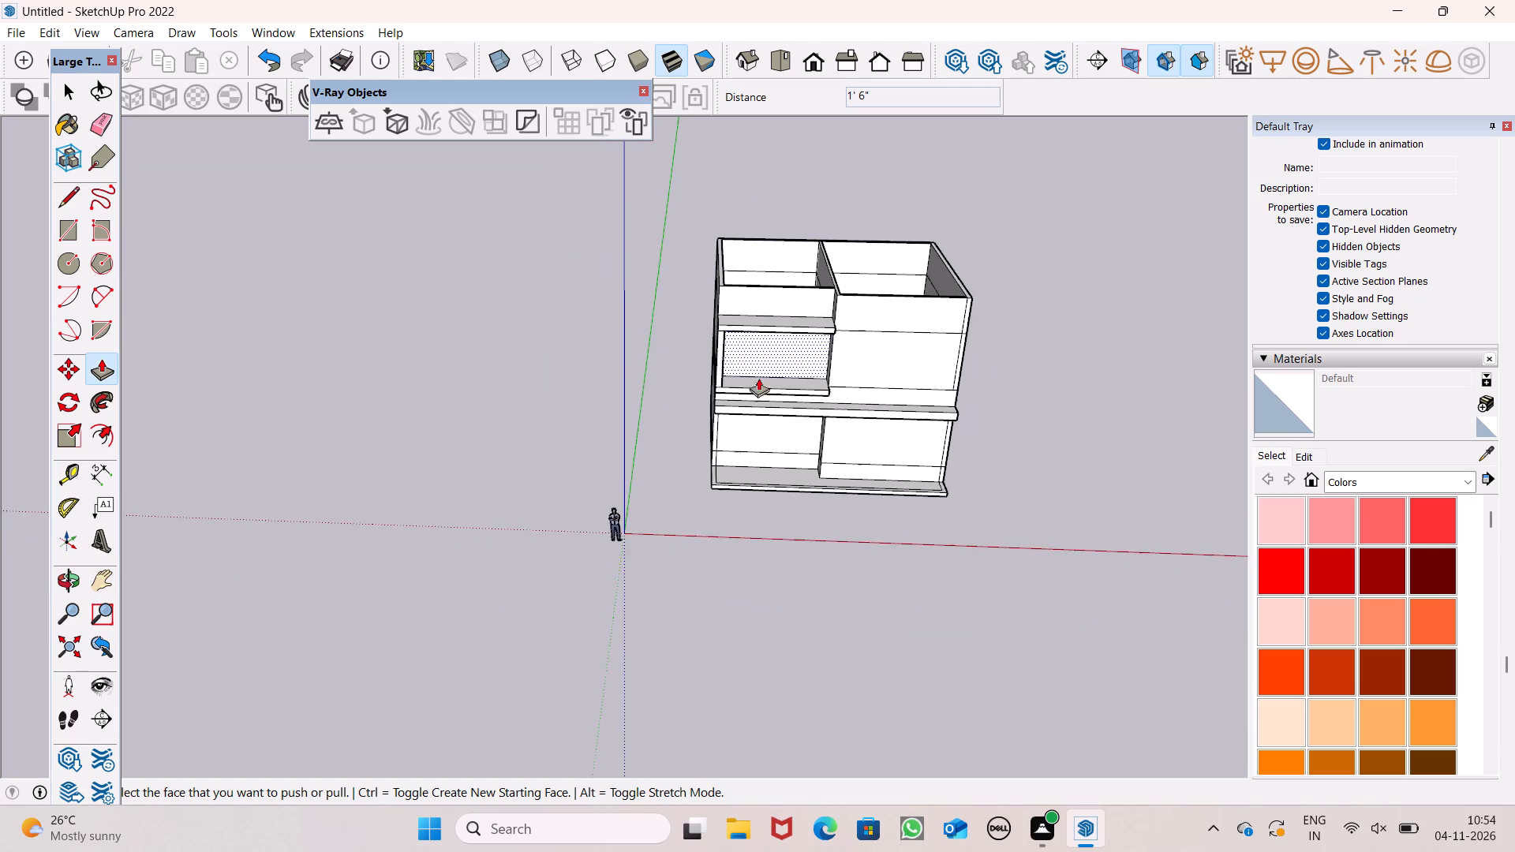
middle_click_drag(829, 389, 870, 305)
scroll(739, 313, "down", 4)
scroll(720, 243, "down", 4)
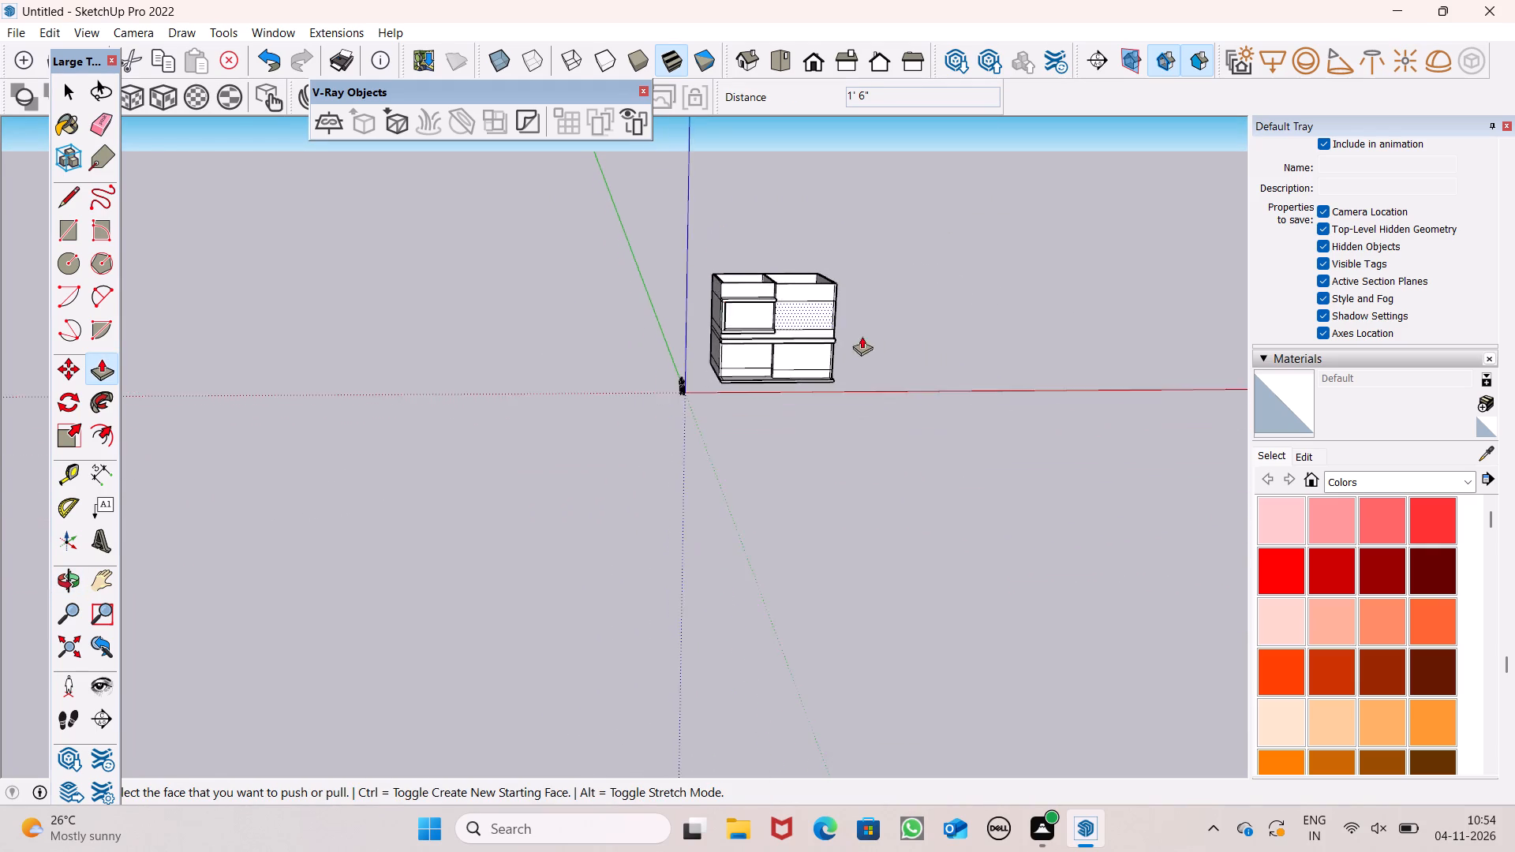
scroll(857, 326, "up", 9)
scroll(956, 424, "up", 1)
middle_click_drag(956, 424, 869, 473)
scroll(869, 473, "up", 1)
scroll(680, 383, "down", 1)
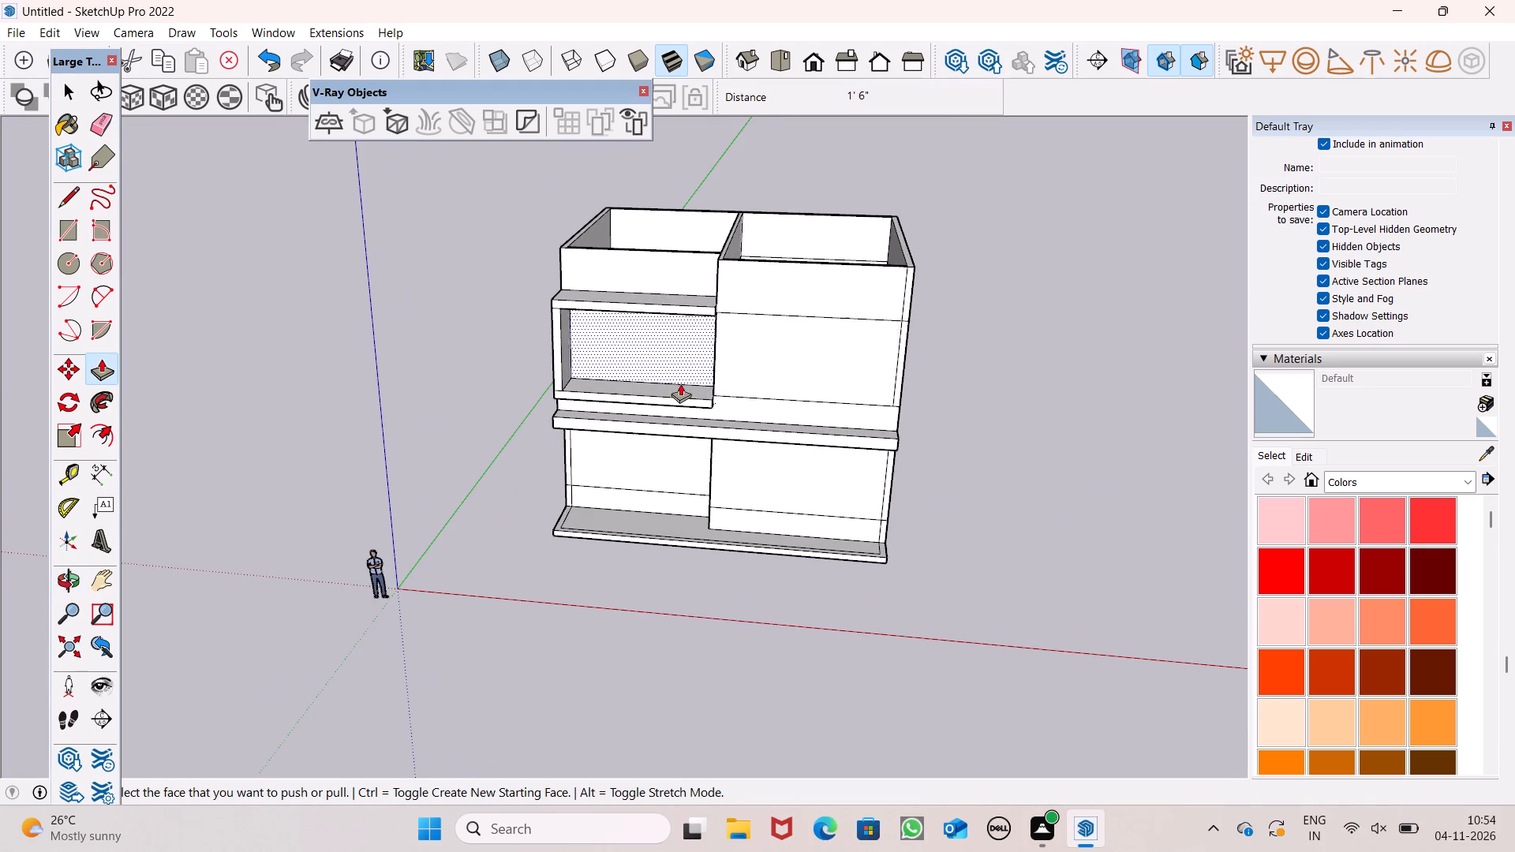
scroll(680, 383, "down", 2)
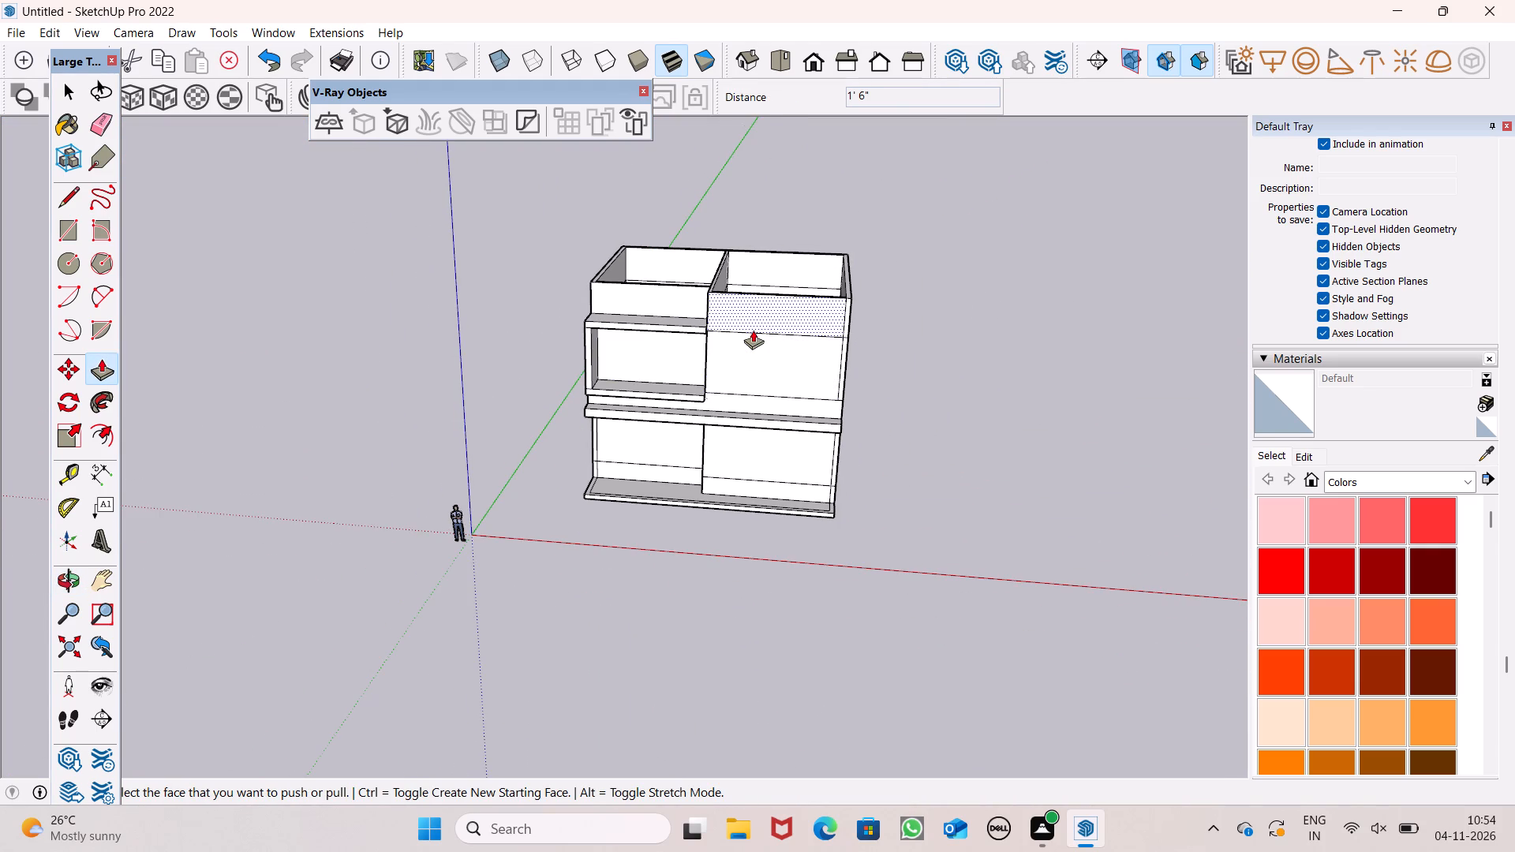
scroll(645, 281, "down", 1)
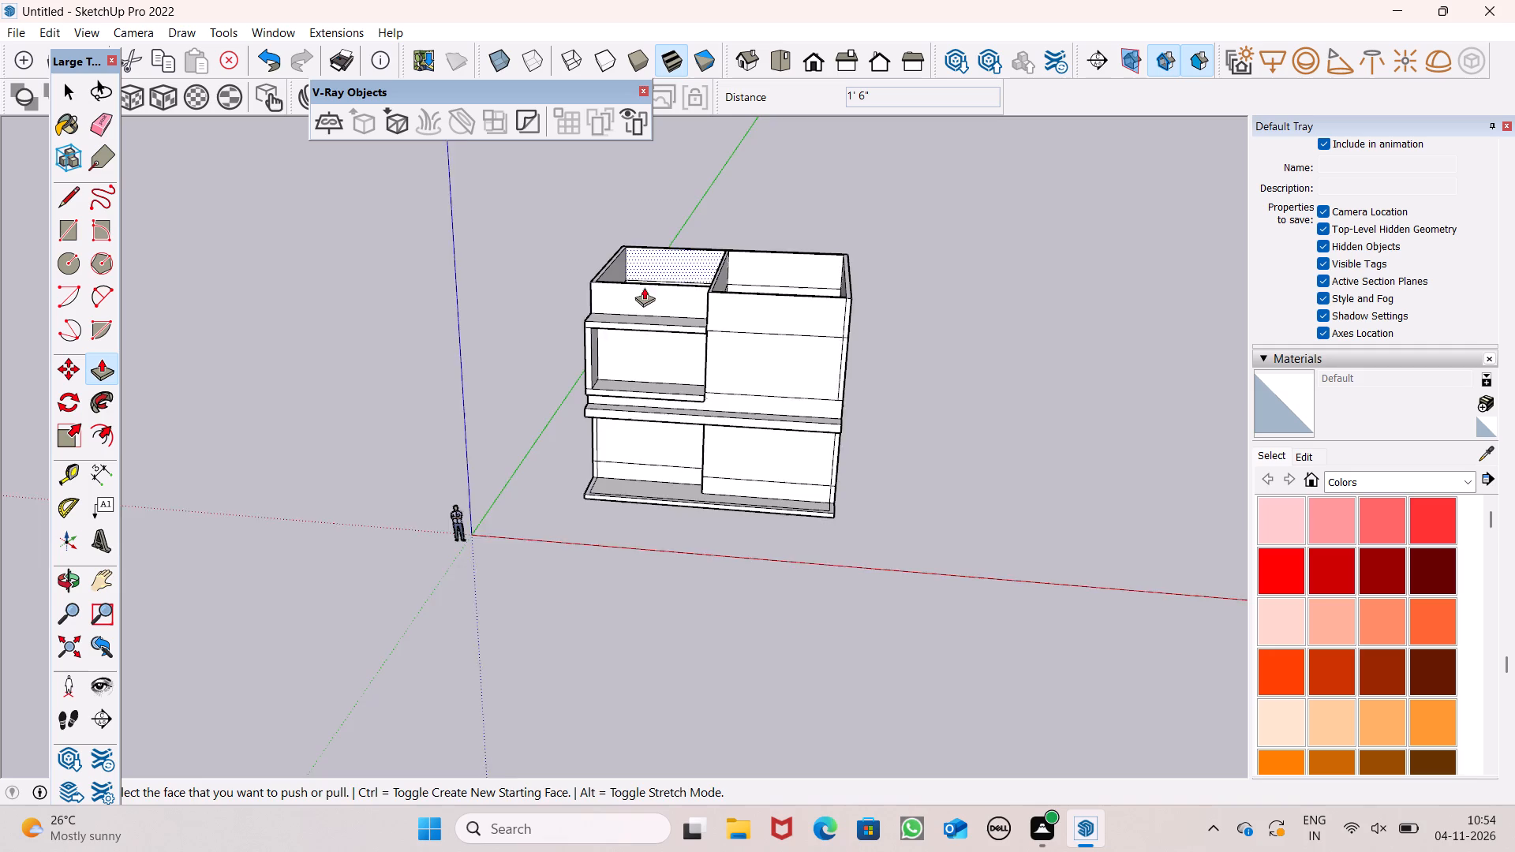
scroll(644, 287, "down", 3)
middle_click_drag(671, 346, 688, 407)
scroll(751, 358, "up", 6)
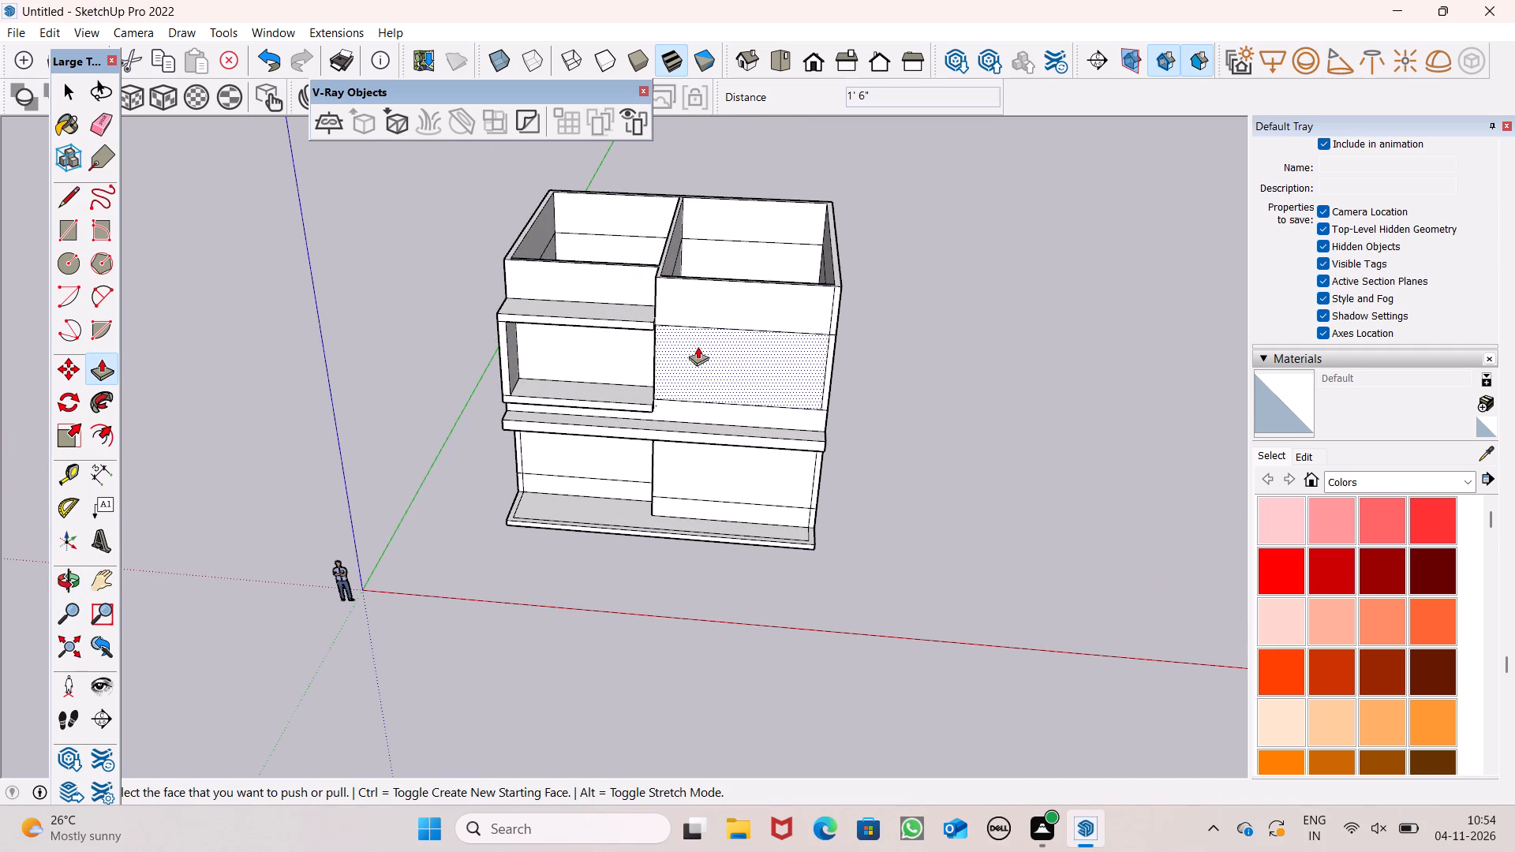
middle_click_drag(701, 342, 779, 228)
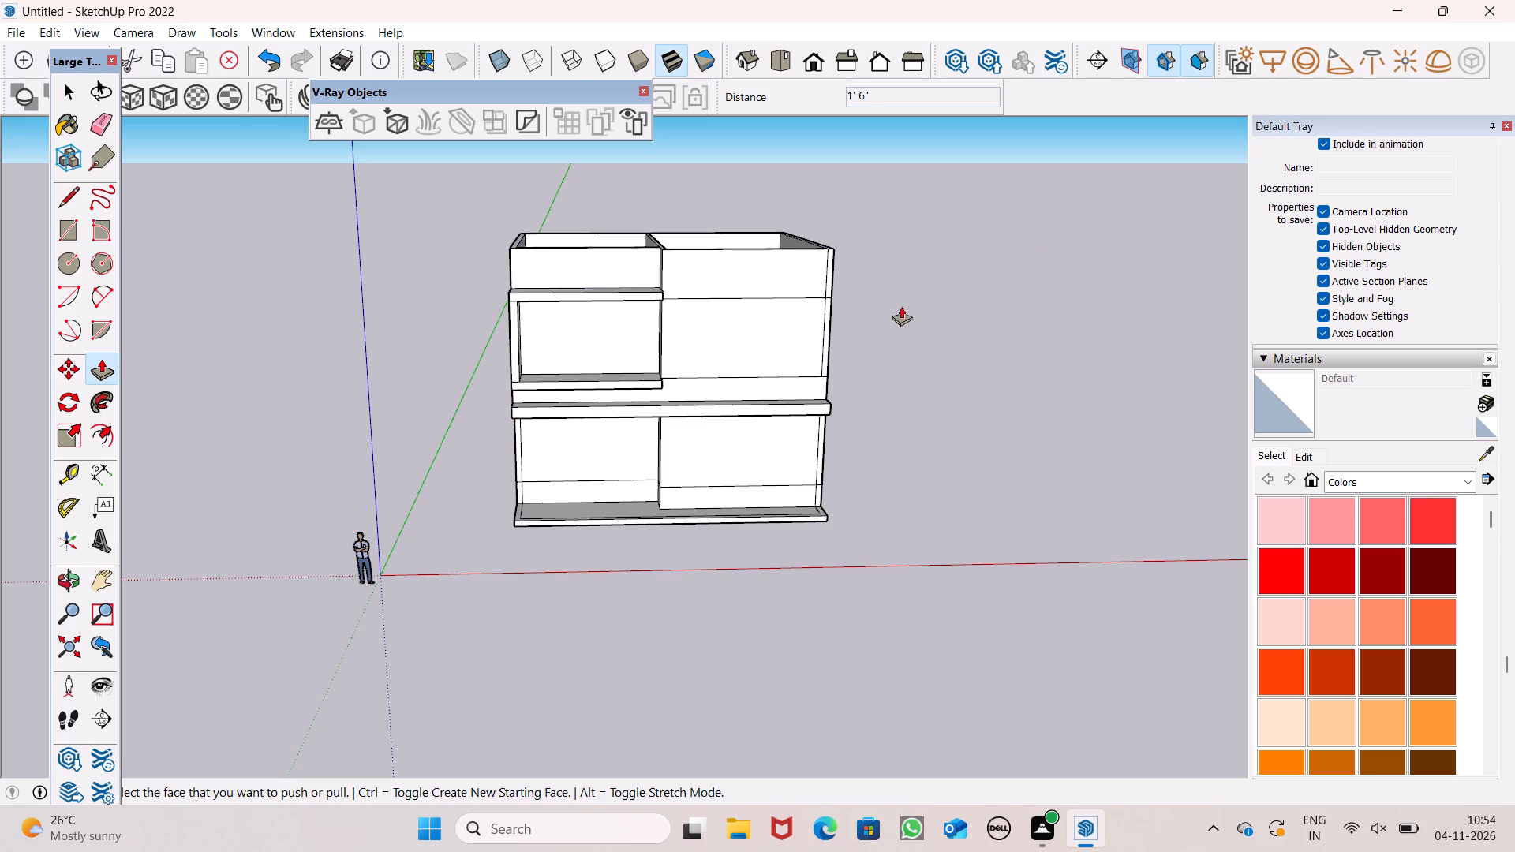
scroll(903, 311, "down", 1)
middle_click_drag(1021, 340, 1010, 348)
scroll(988, 300, "down", 5)
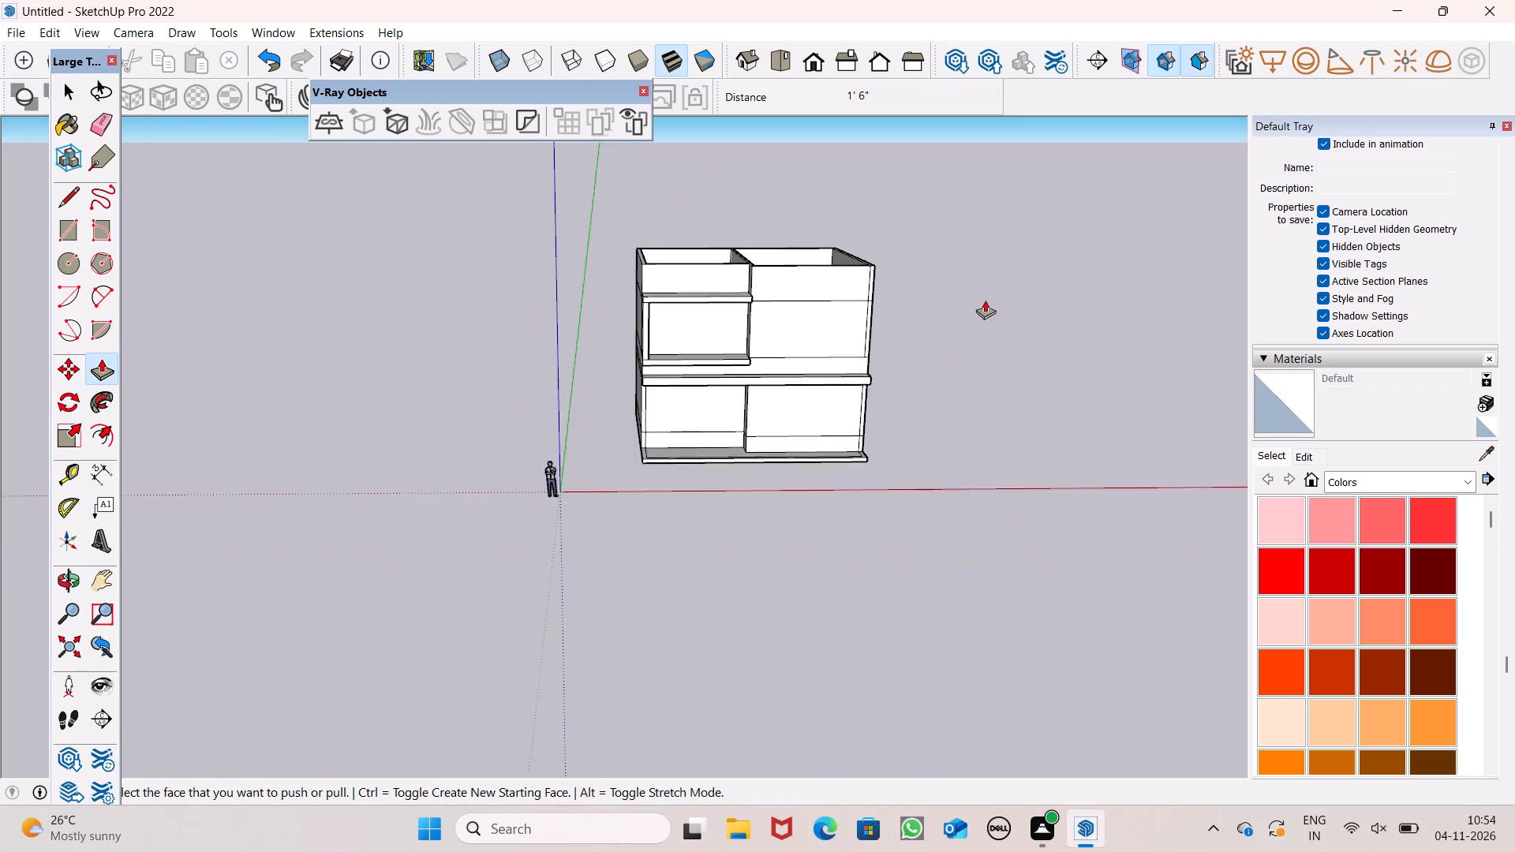
scroll(779, 289, "down", 3)
middle_click_drag(759, 293, 765, 399)
scroll(765, 399, "up", 7)
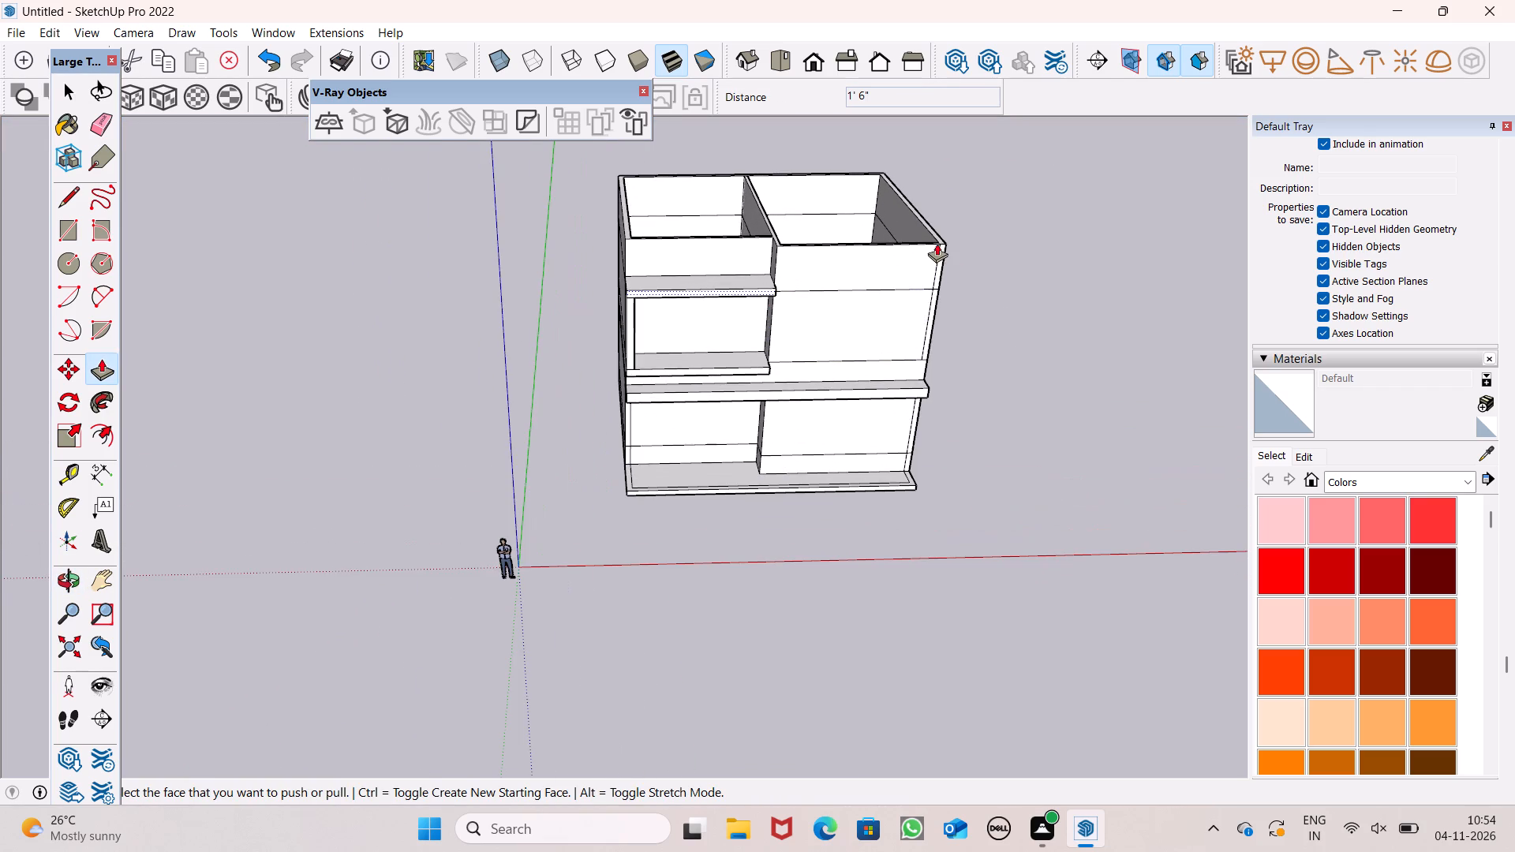
middle_click_drag(937, 244, 914, 140)
scroll(858, 271, "down", 3)
scroll(834, 248, "up", 7)
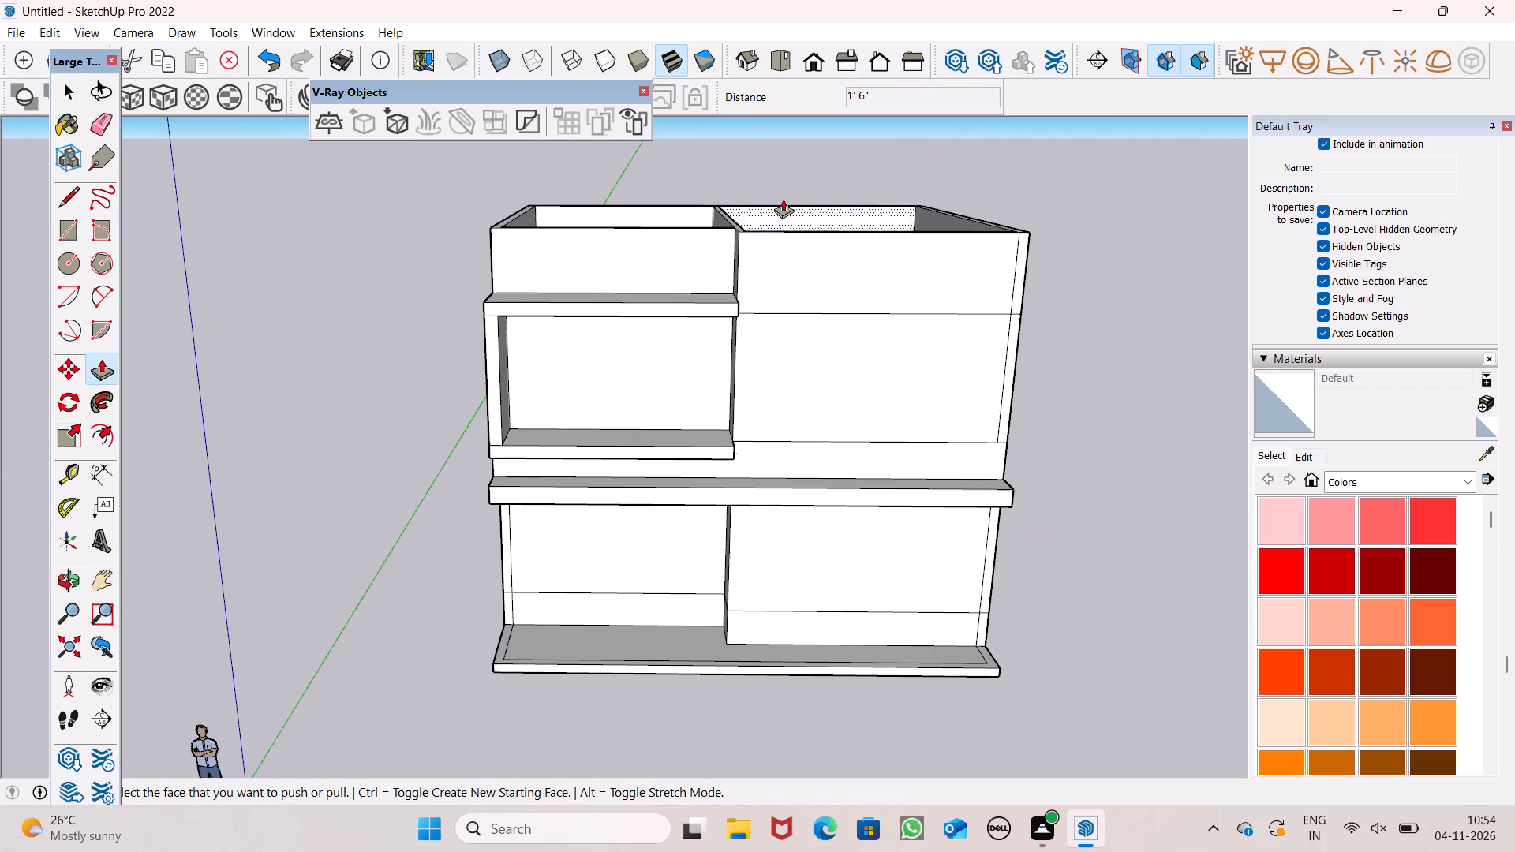
scroll(646, 245, "up", 1)
scroll(604, 260, "down", 4)
middle_click_drag(668, 278, 556, 306)
scroll(814, 259, "down", 3)
middle_click_drag(794, 317, 851, 344)
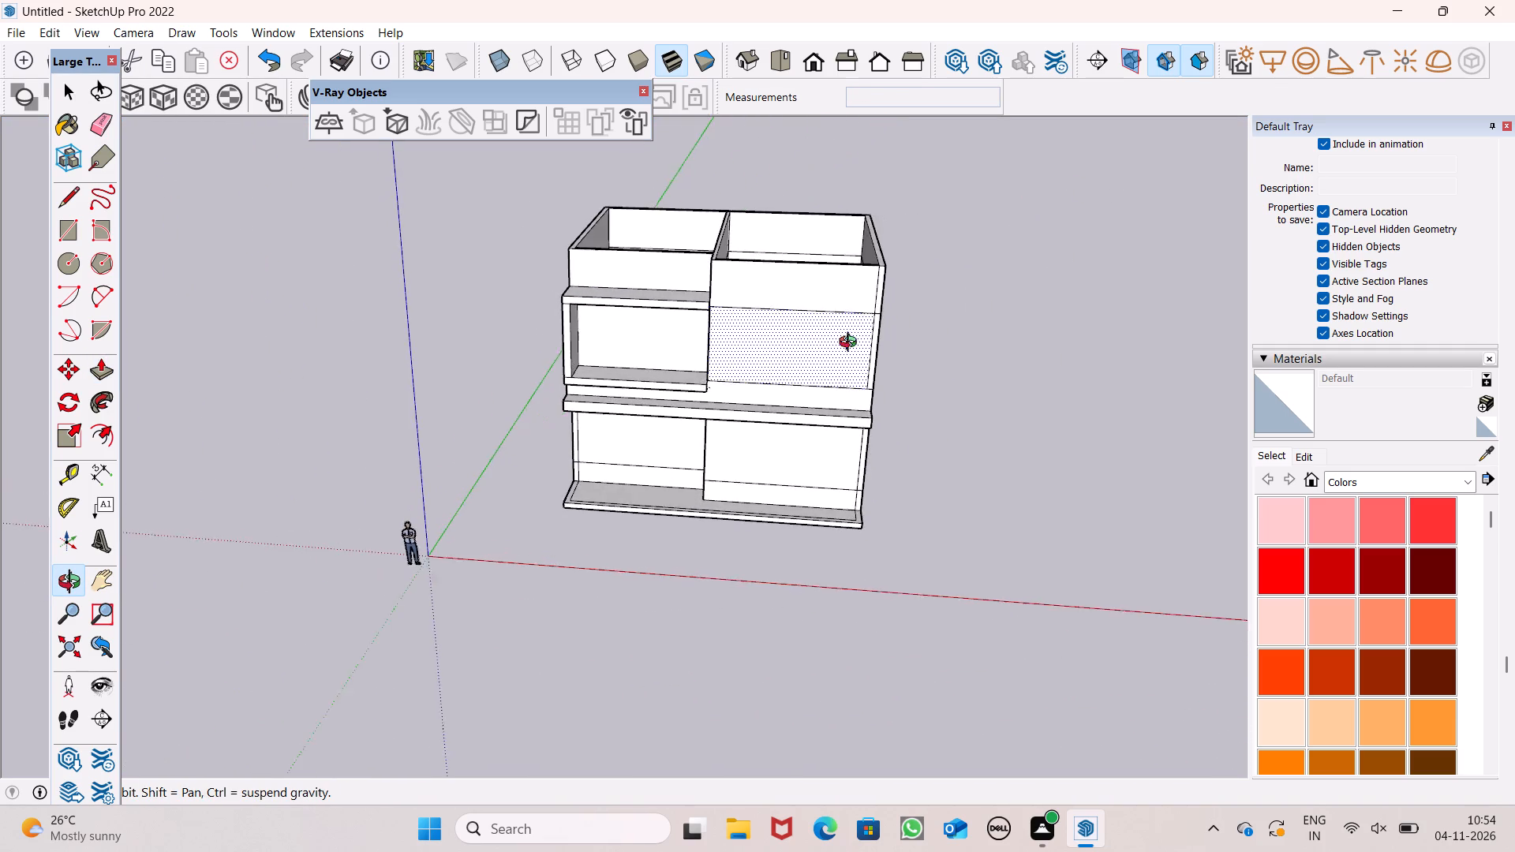
middle_click_drag(851, 344, 840, 252)
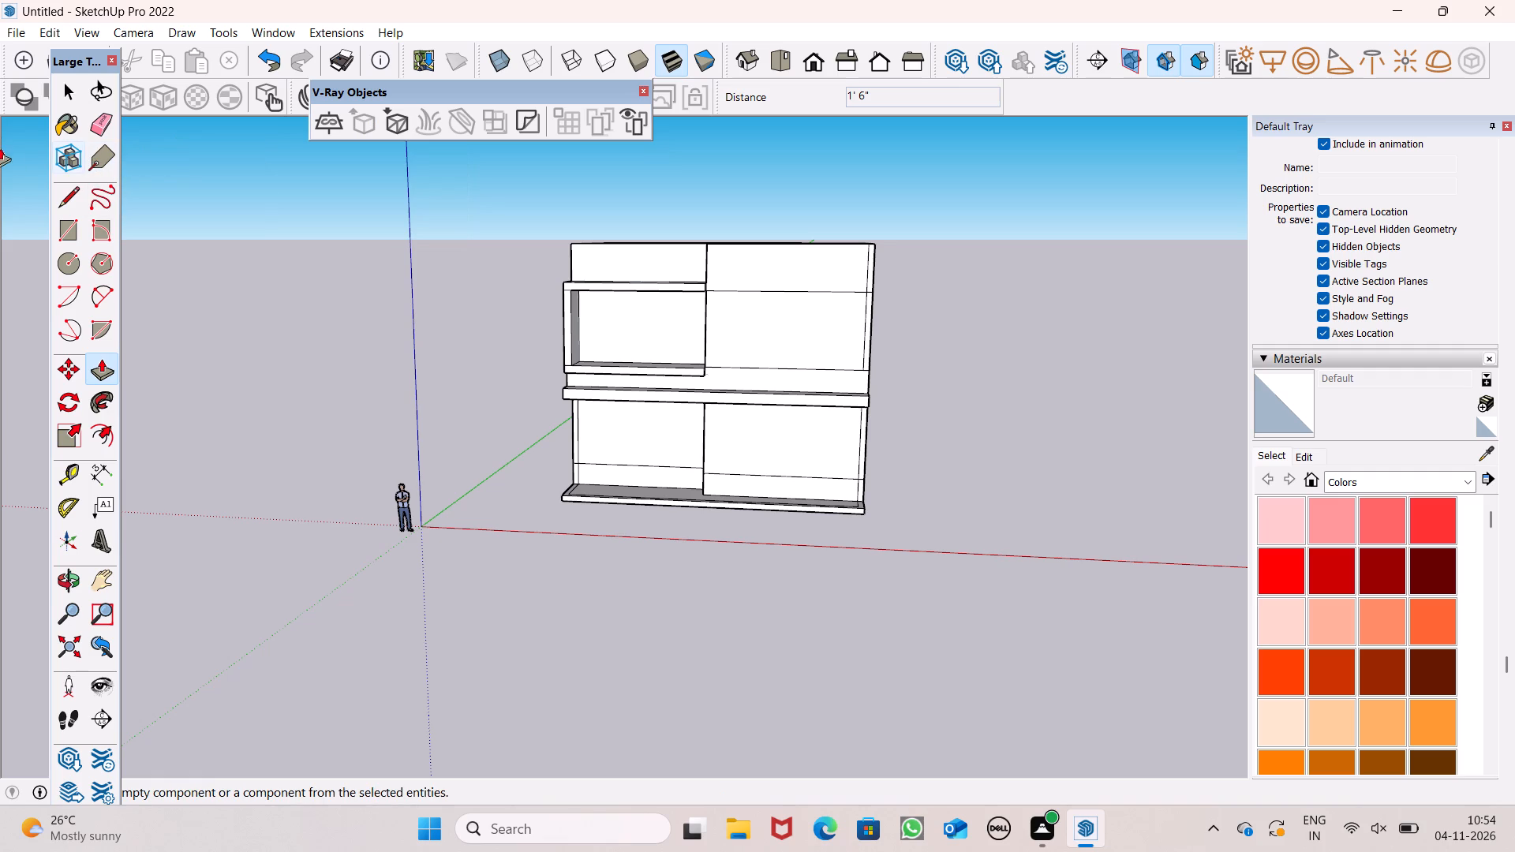
Examine the front elevation, balcony and upper walls from several angles.
left_click(65, 225)
scroll(372, 220, "down", 2)
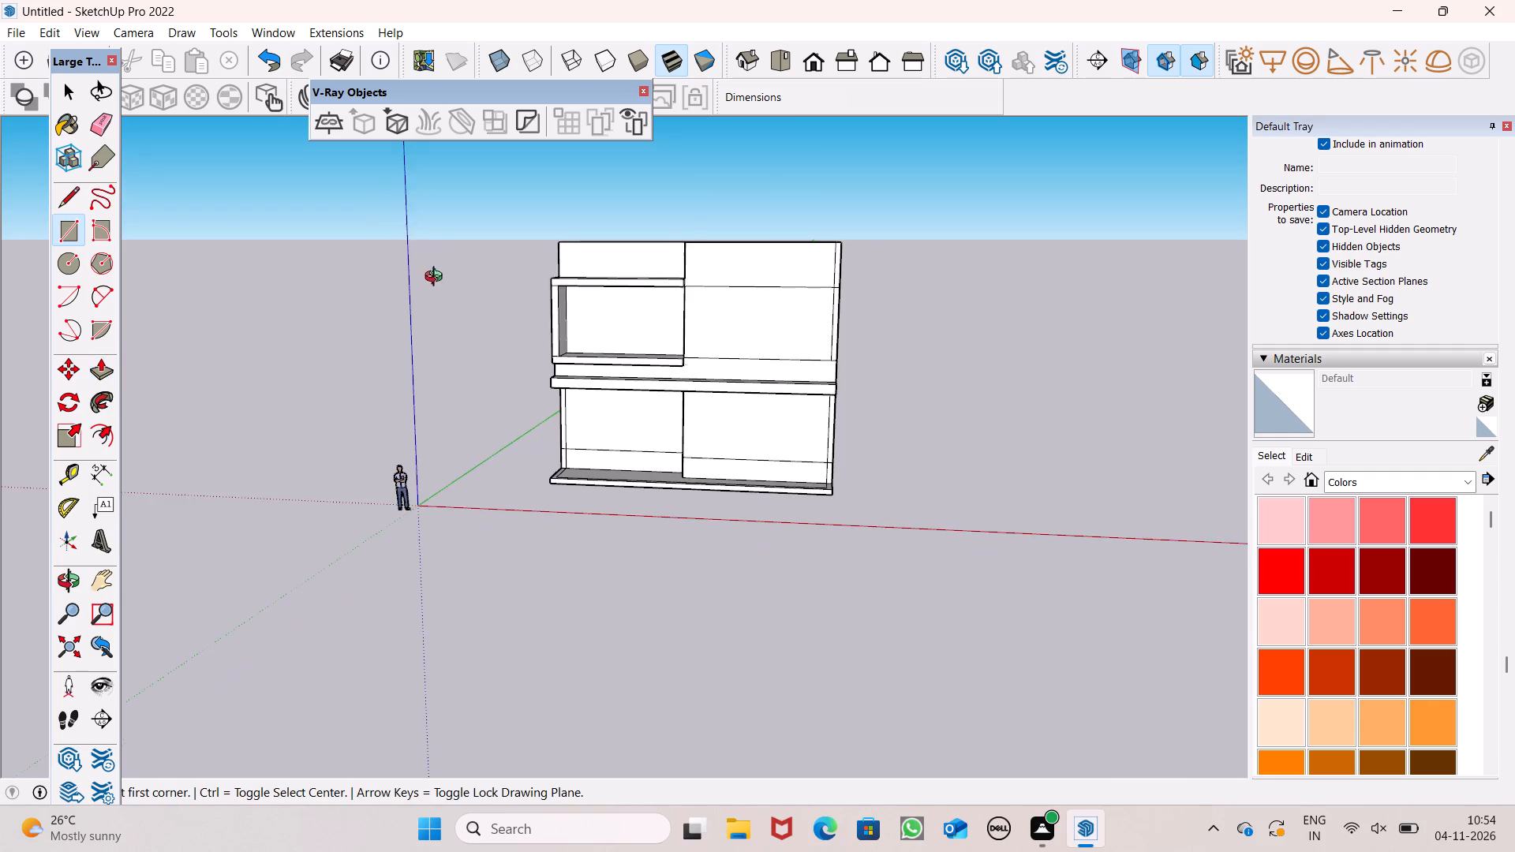
middle_click_drag(434, 278, 498, 256)
scroll(461, 248, "down", 3)
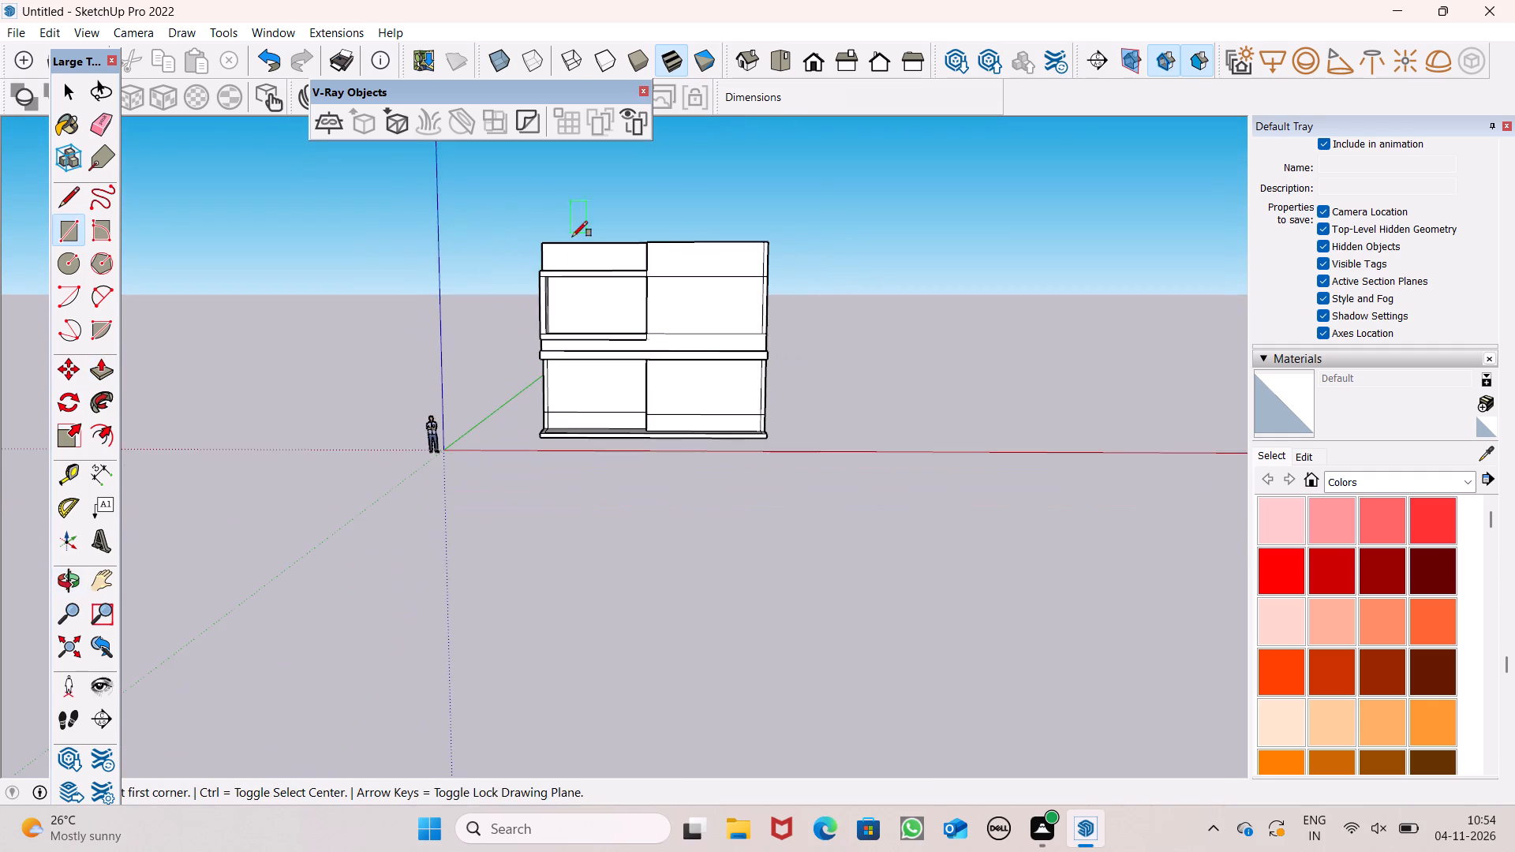
middle_click_drag(572, 238, 568, 280)
scroll(629, 238, "up", 5)
middle_click_drag(752, 253, 738, 332)
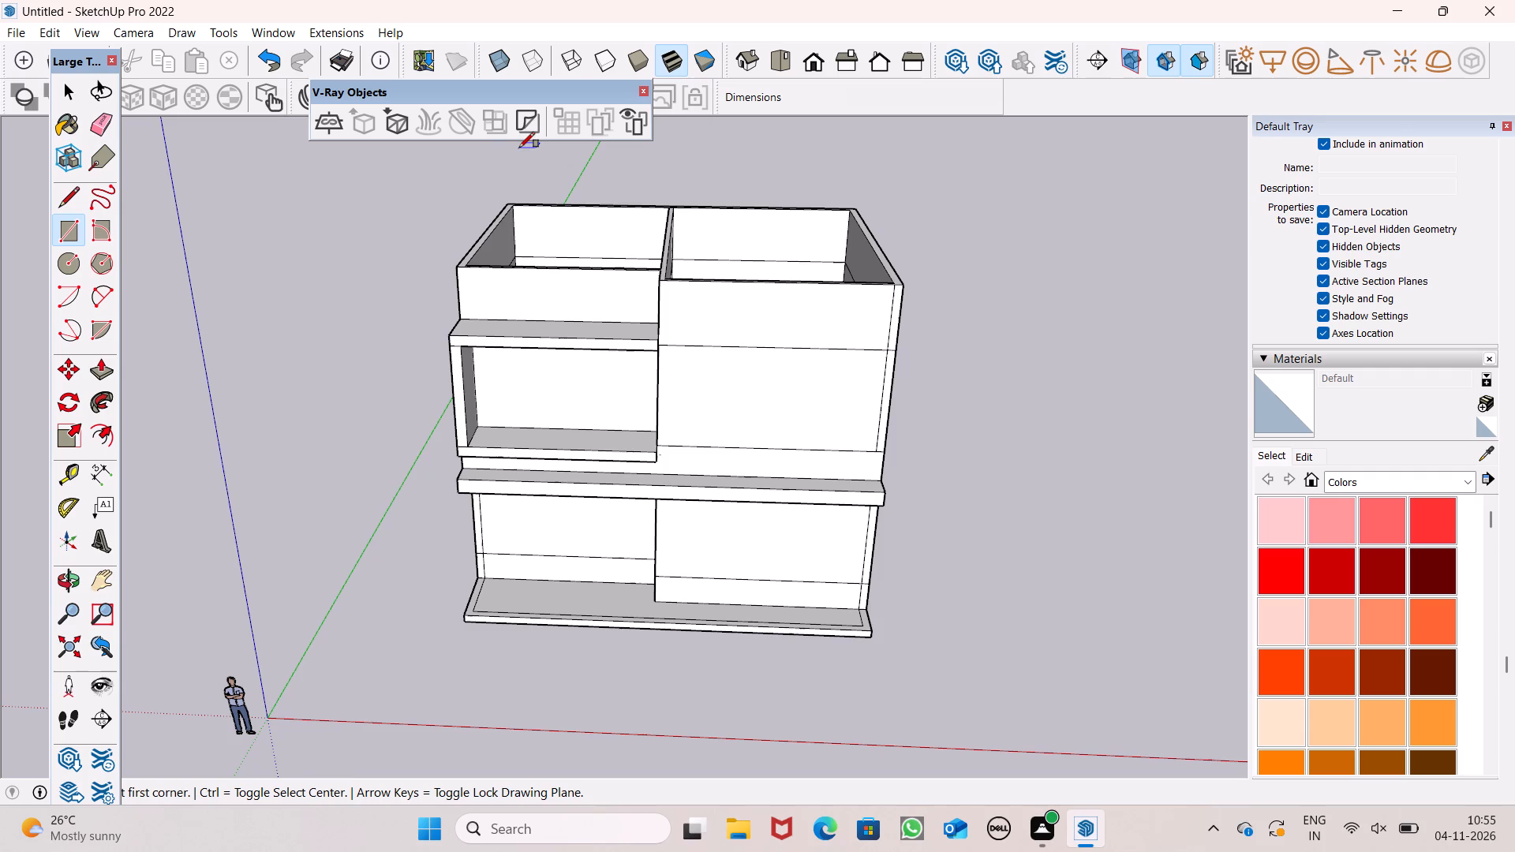
scroll(498, 151, "down", 4)
middle_click_drag(504, 233, 476, 185)
scroll(476, 185, "up", 1)
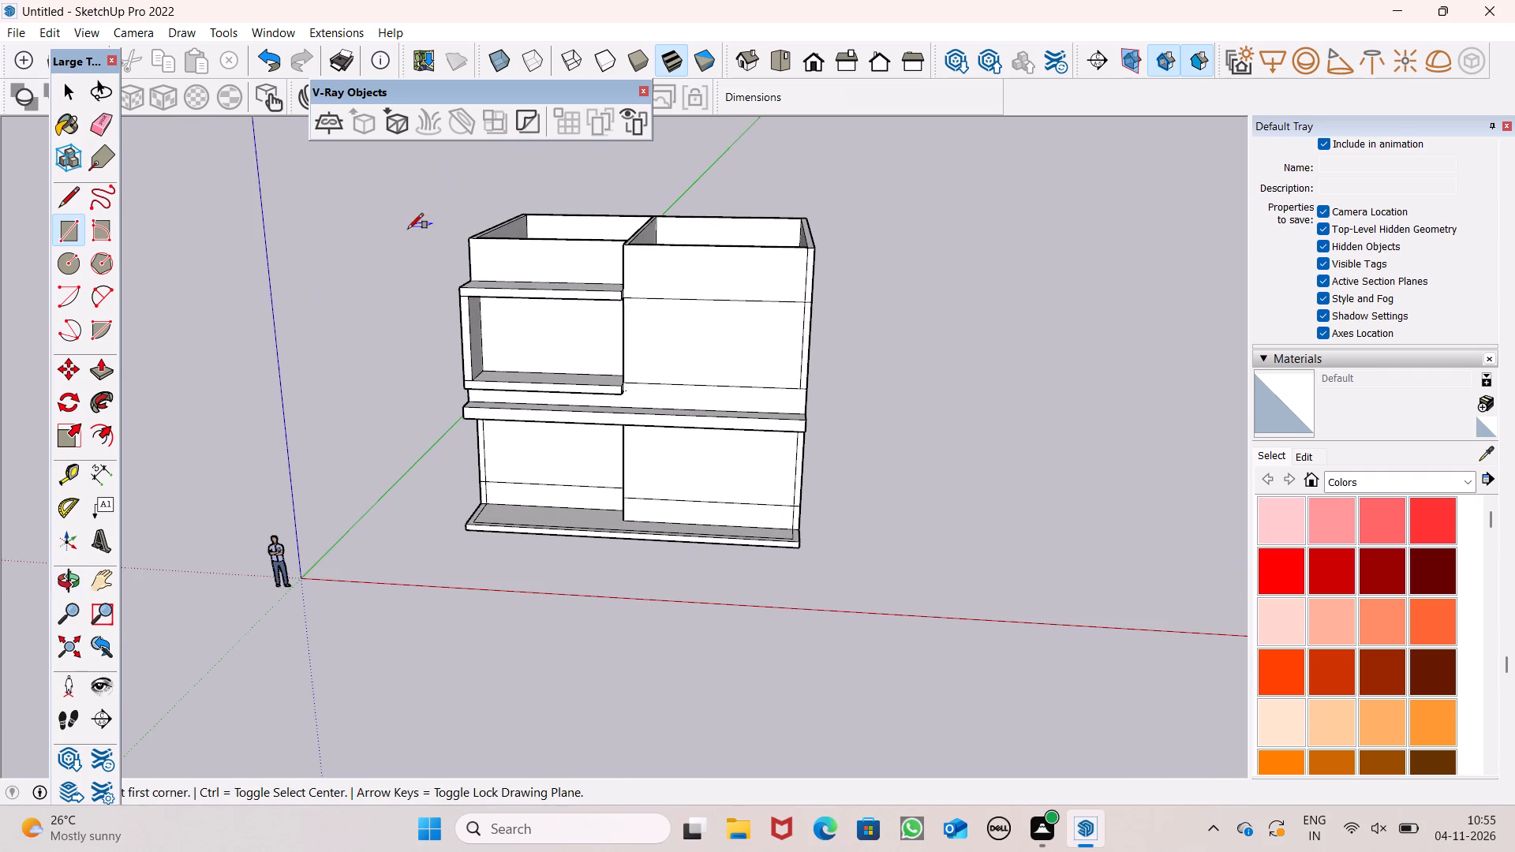
middle_click_drag(719, 331, 791, 283)
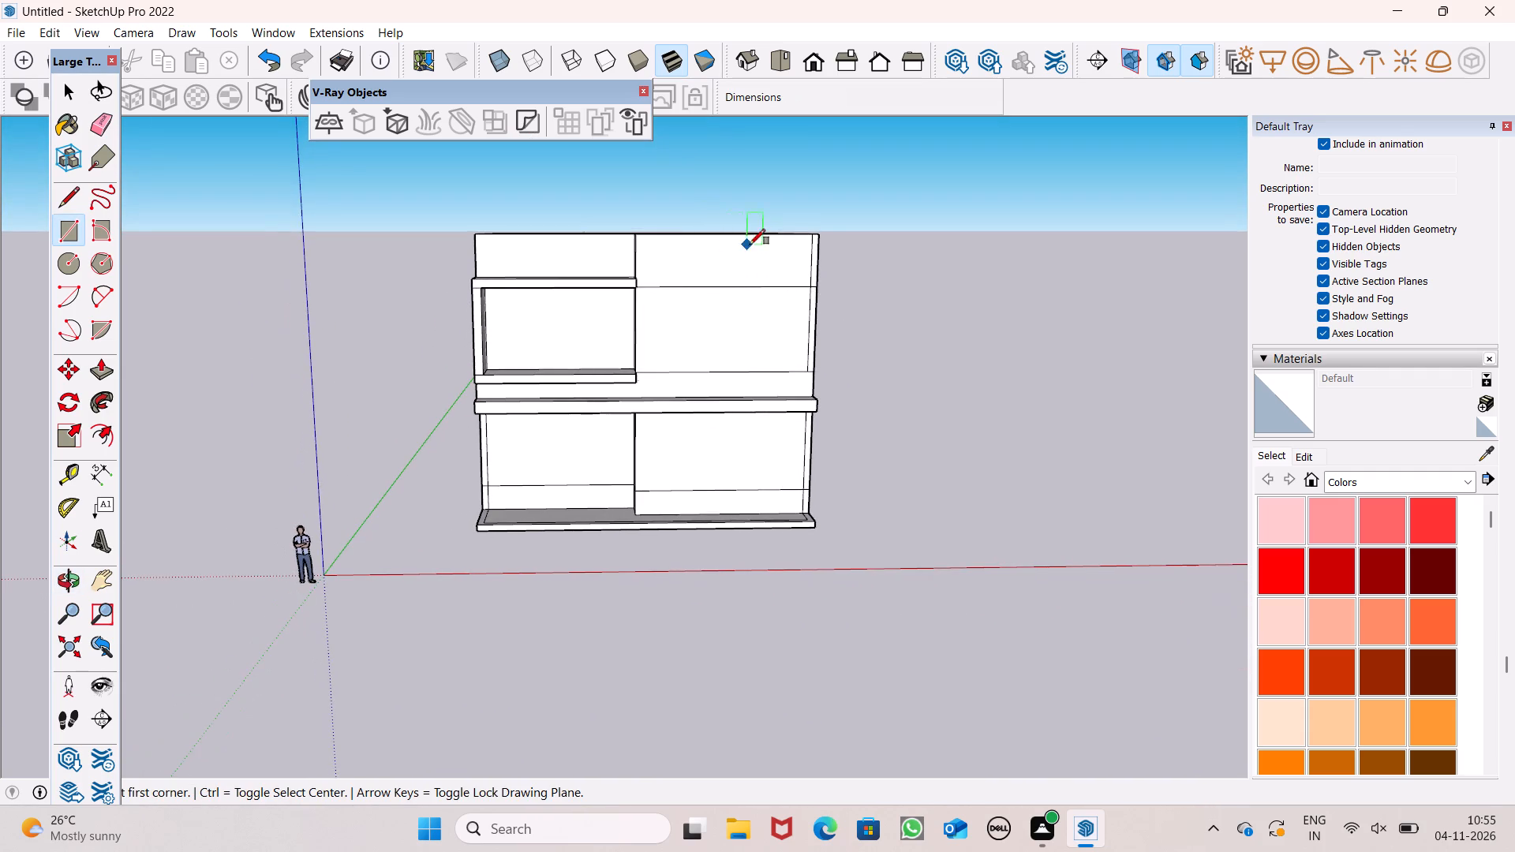
scroll(602, 211, "up", 4)
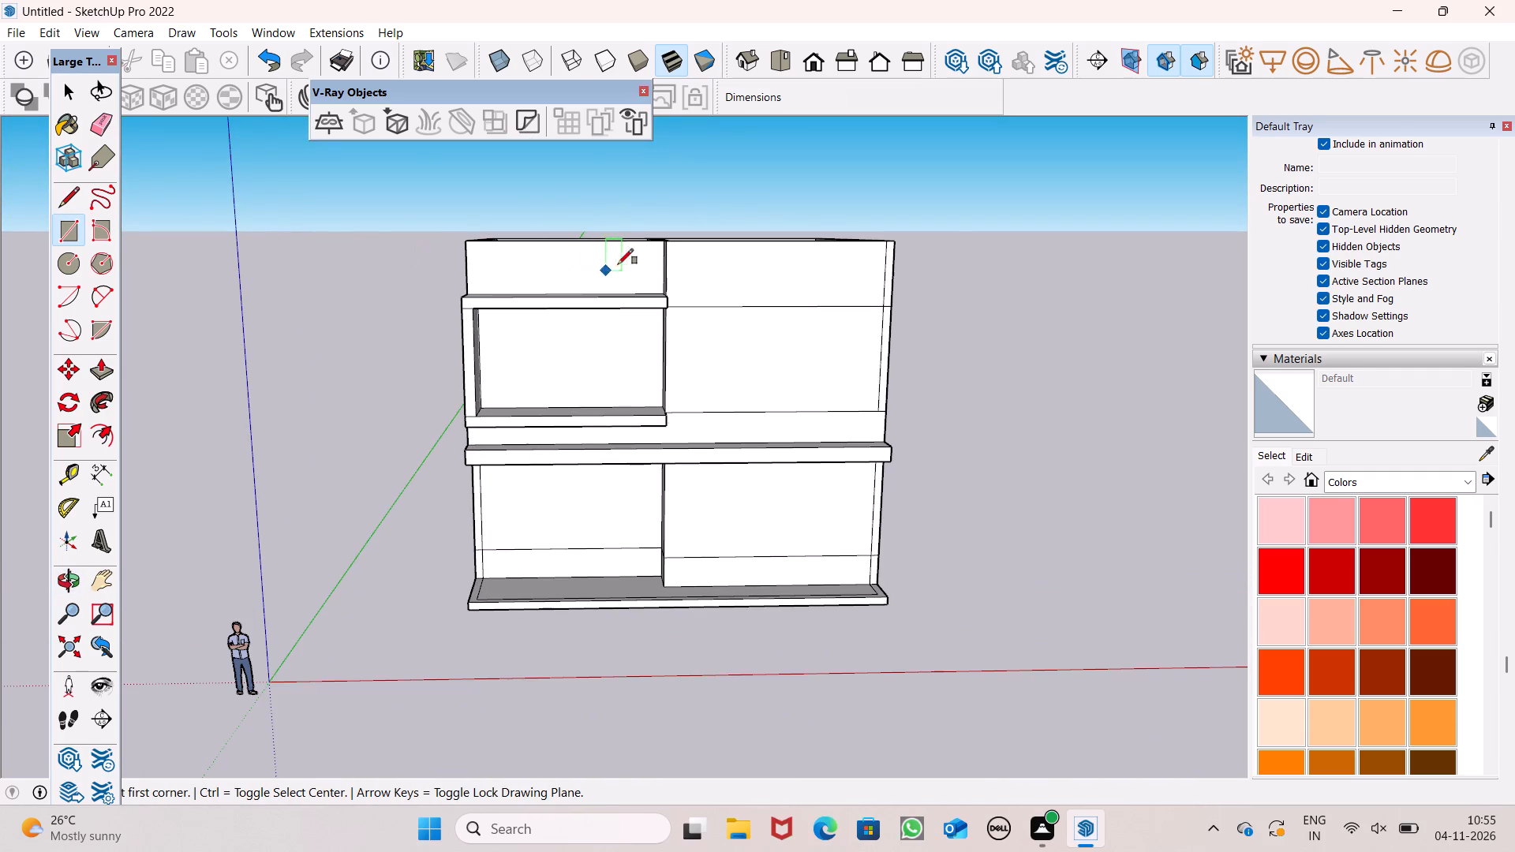
scroll(618, 264, "up", 2)
scroll(569, 261, "down", 2)
middle_click_drag(642, 293, 593, 284)
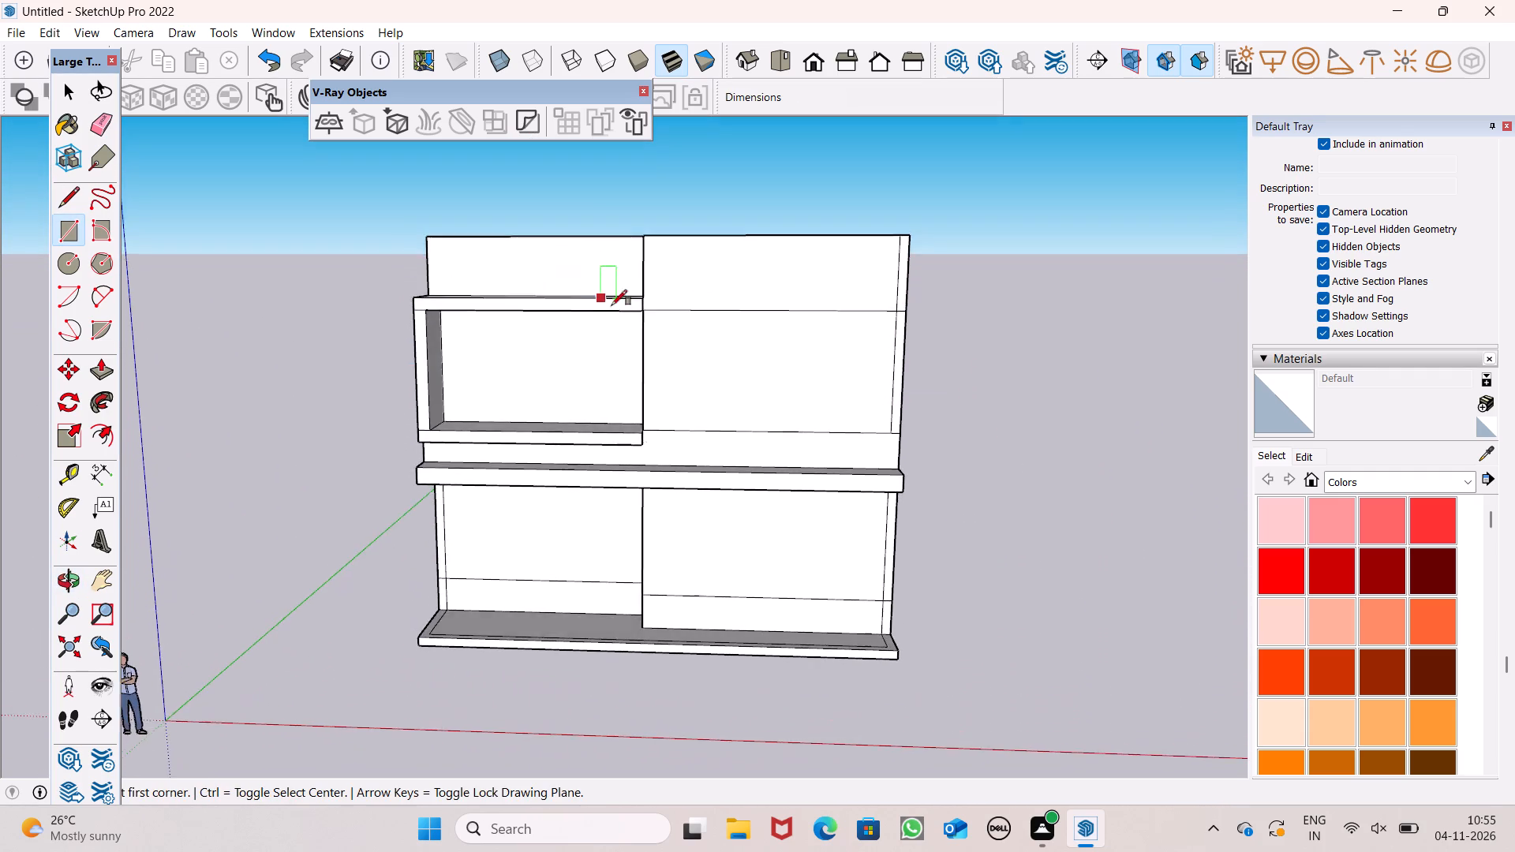
scroll(672, 280, "up", 4)
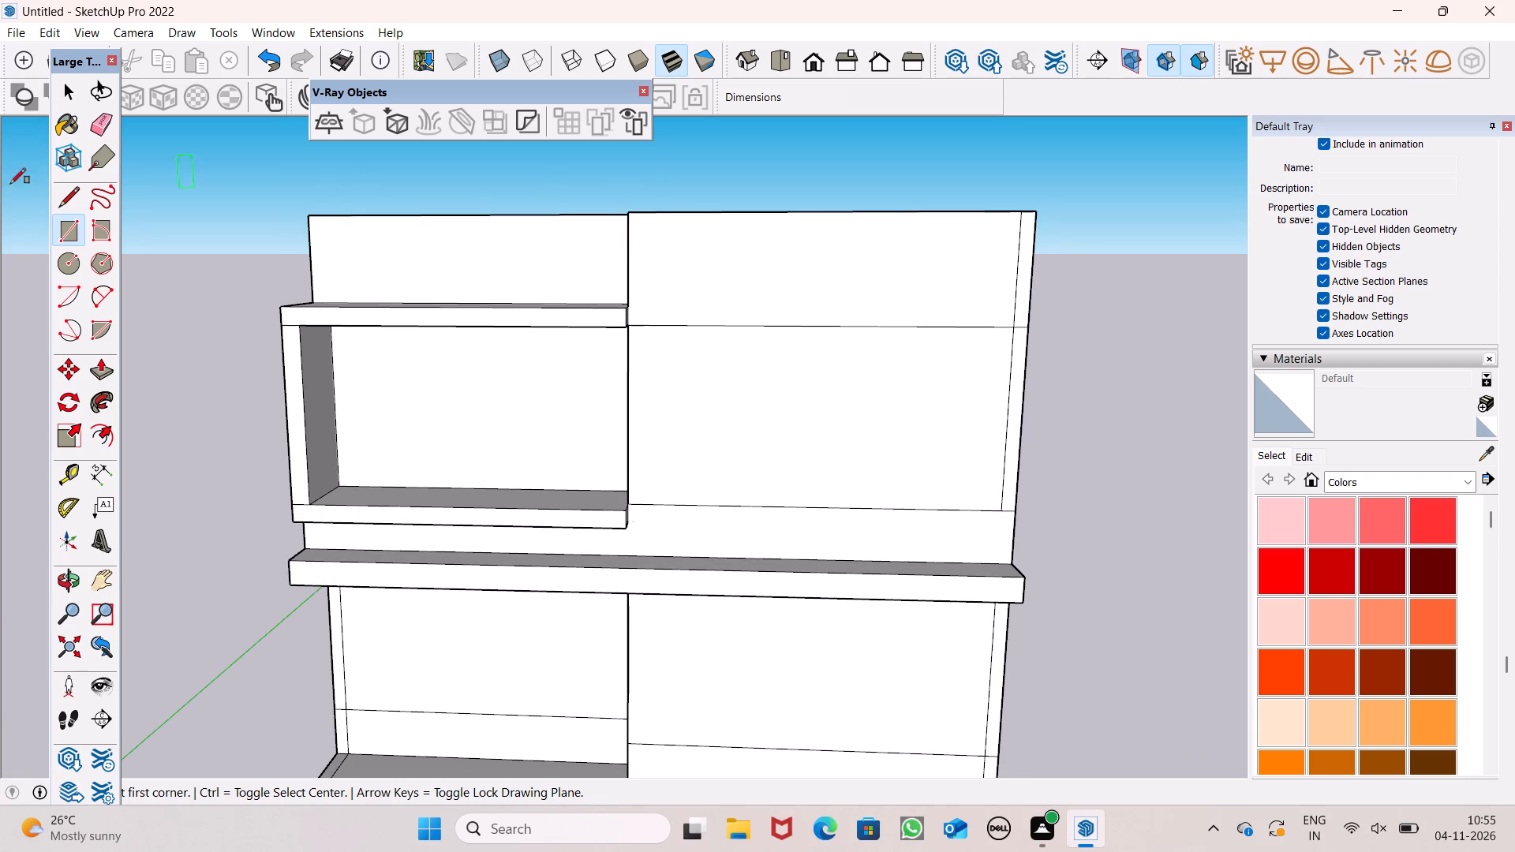
Outline a strip about 2' wide on the projecting front wall, from its top edge down and across to the wall edge beside the balcony.
left_click(73, 205)
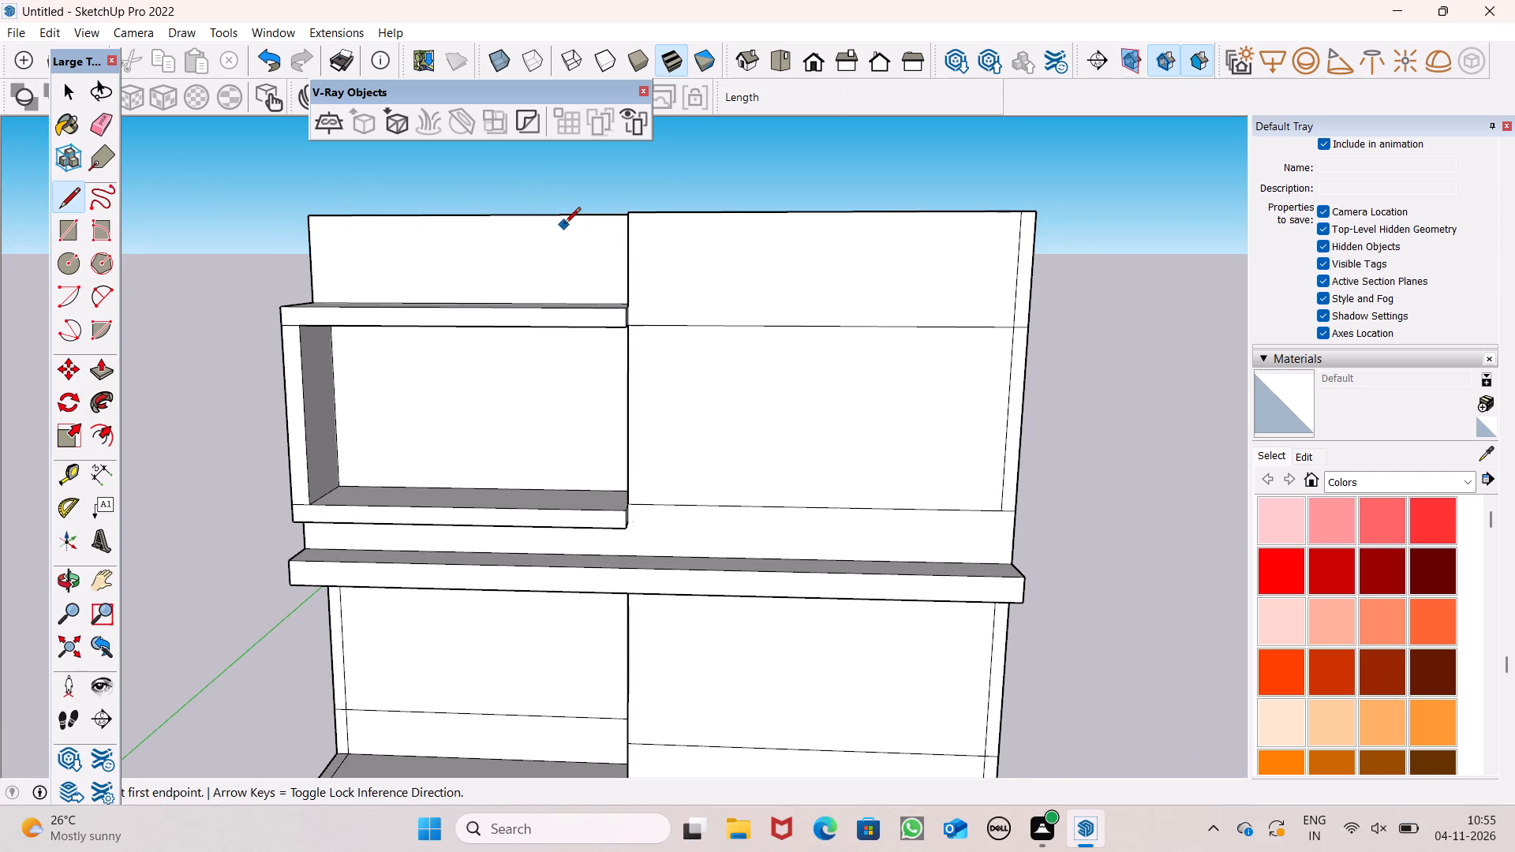
scroll(564, 225, "up", 1)
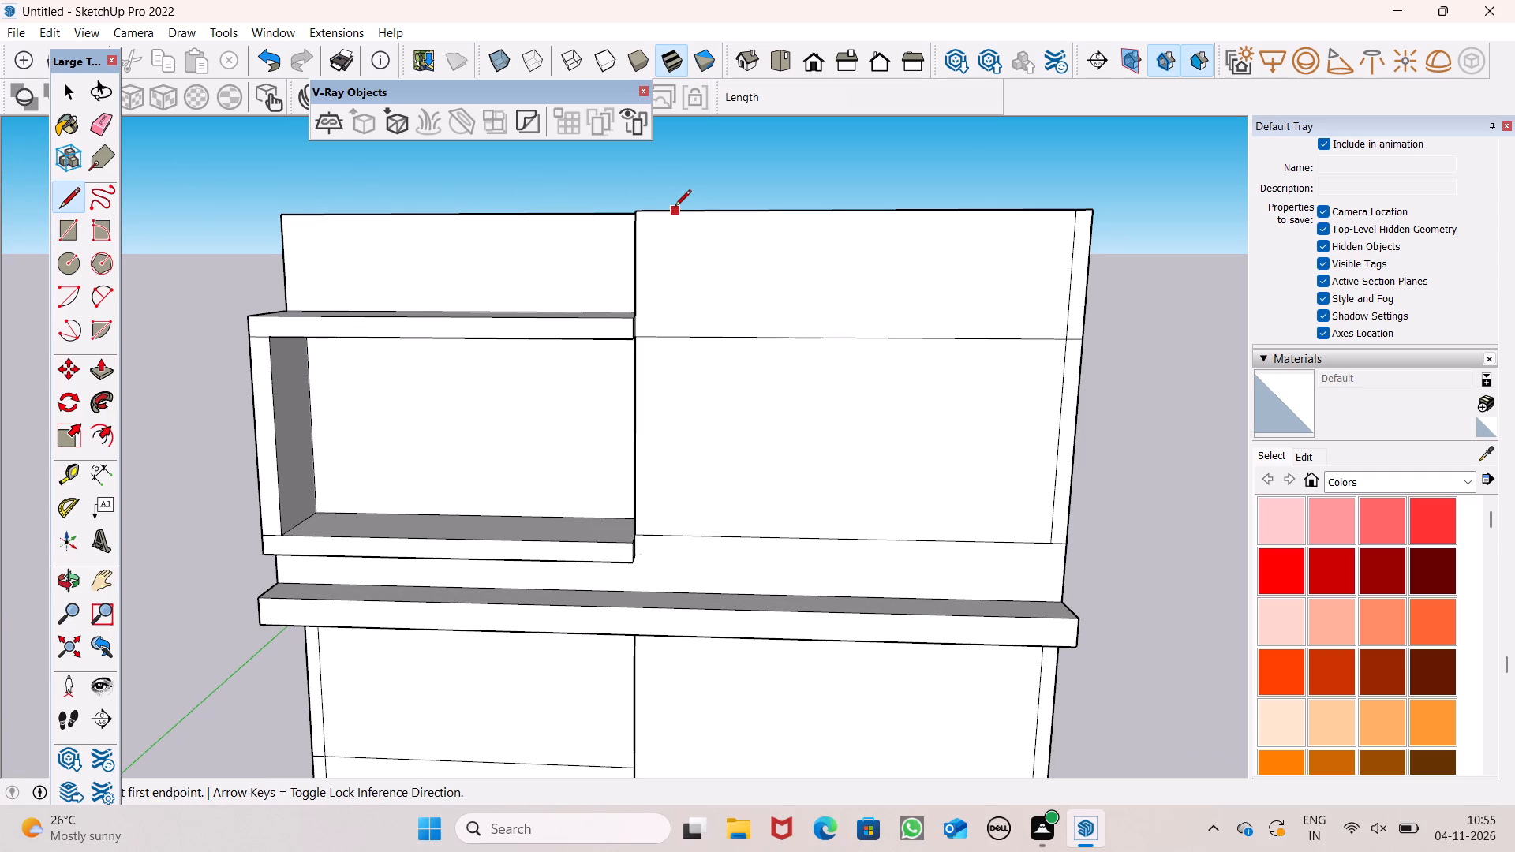
left_click(677, 214)
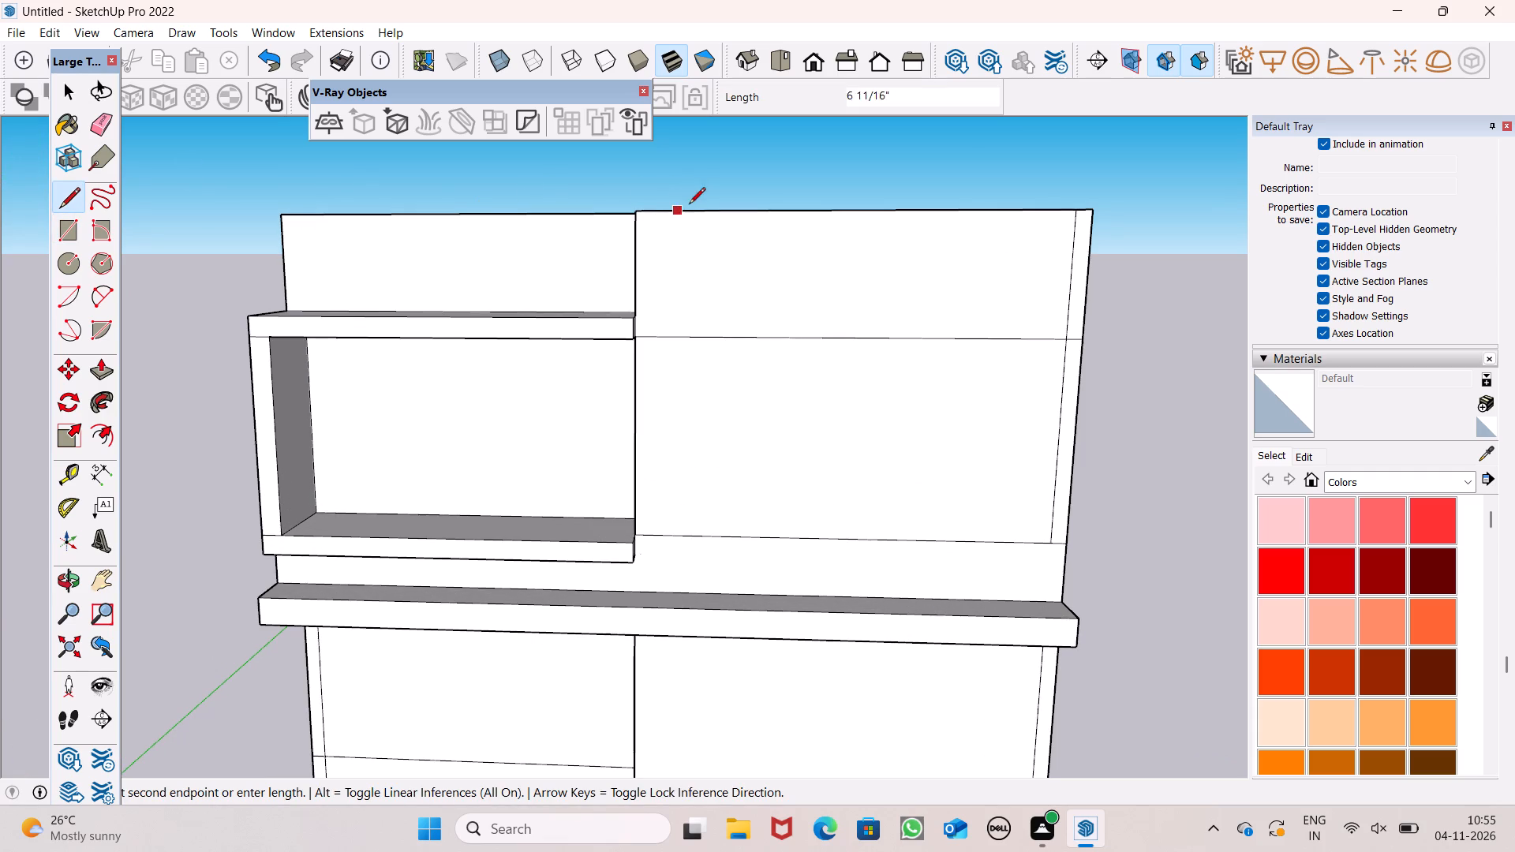
left_click(675, 404)
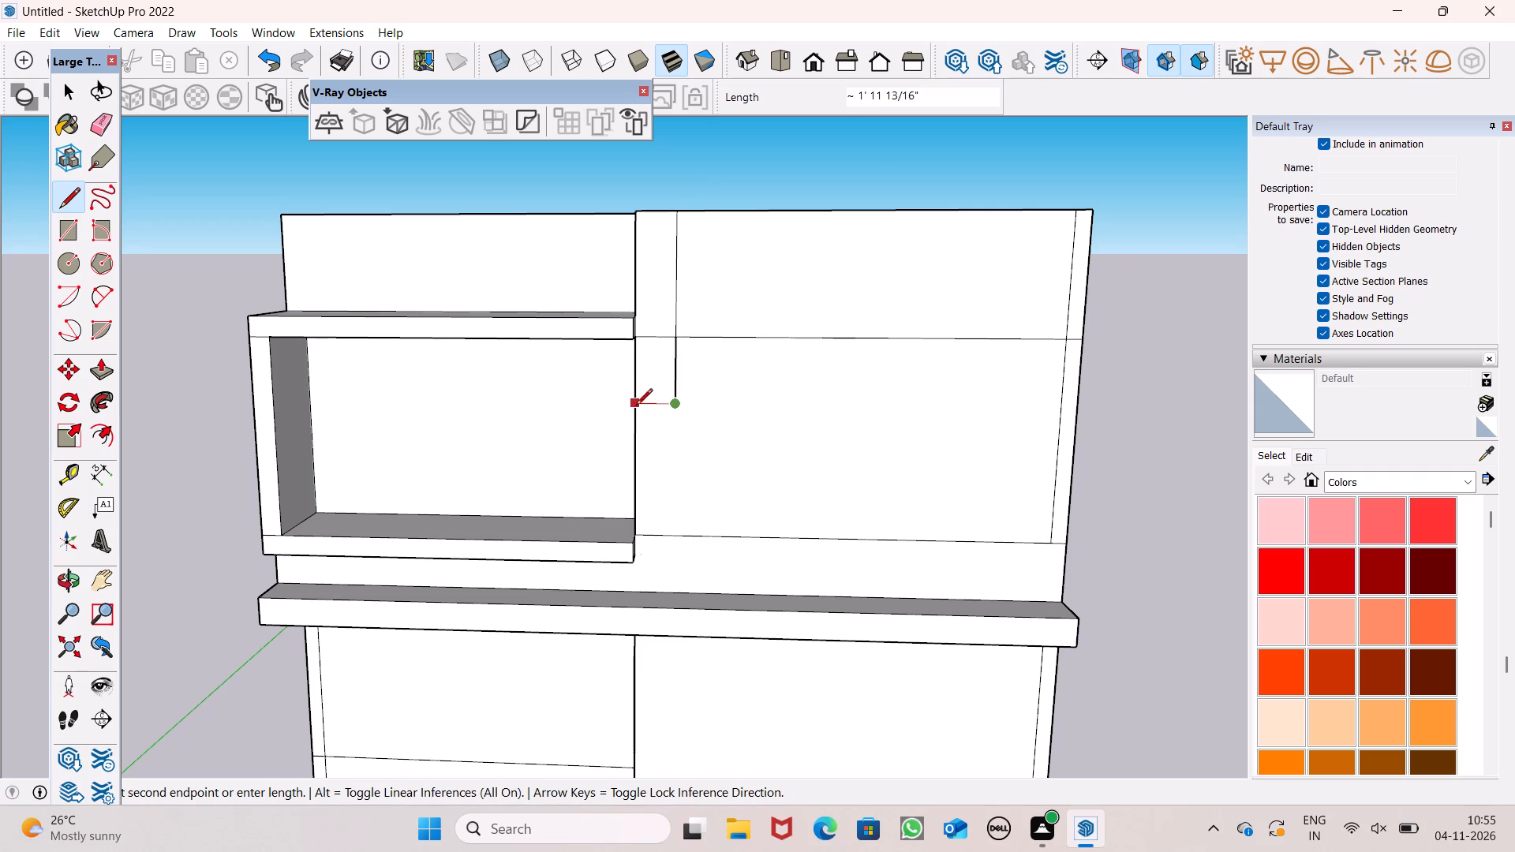
left_click(638, 405)
Erase the horizontal seam segment crossing the narrow strip outlined on the projecting front wall.
scroll(625, 386, "down", 7)
middle_click_drag(732, 409, 753, 461)
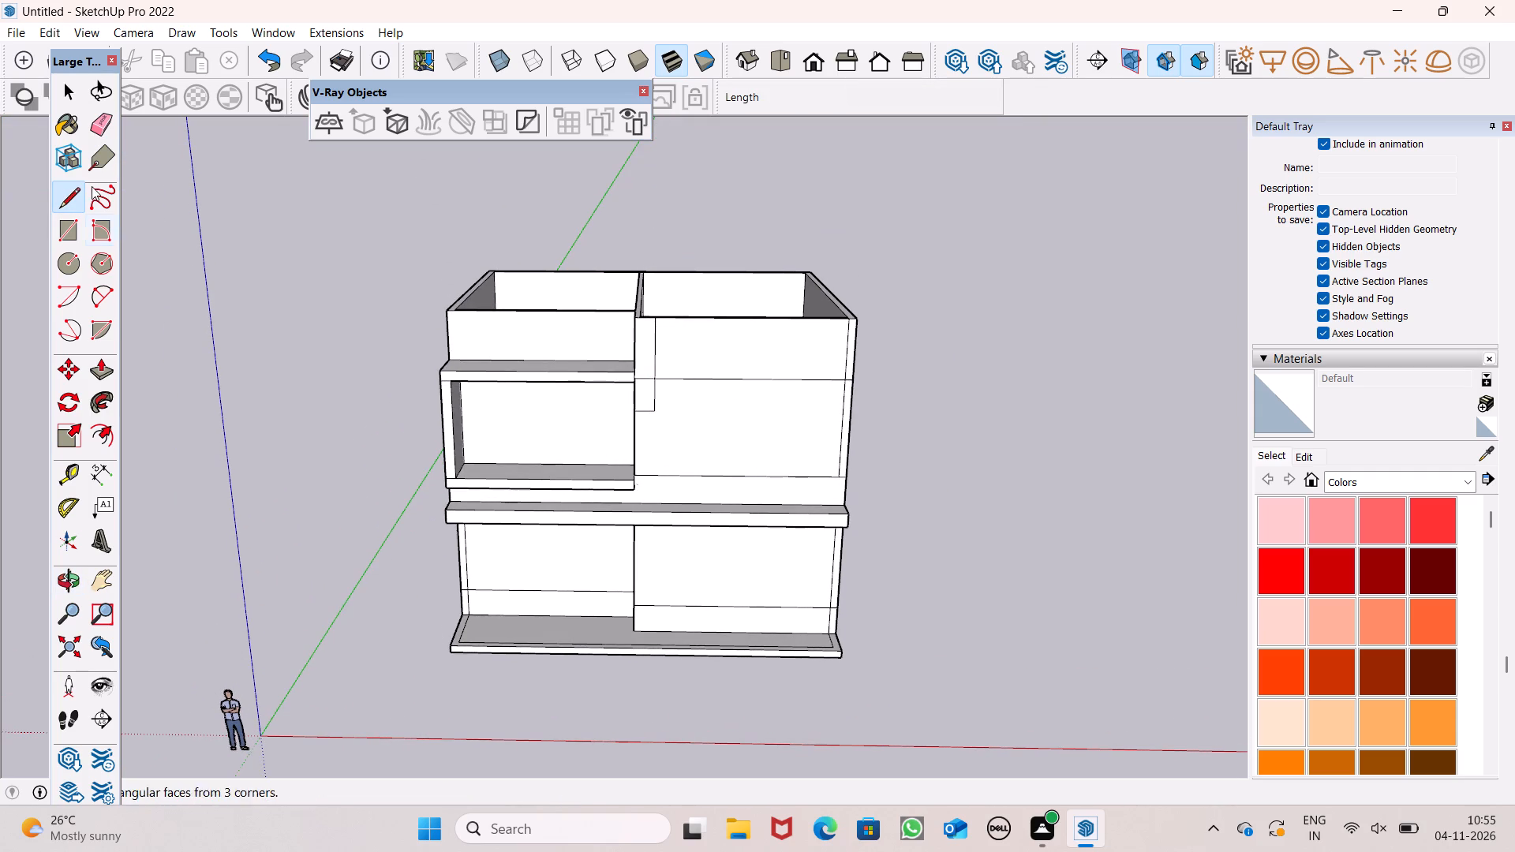
left_click(97, 131)
scroll(532, 402, "up", 5)
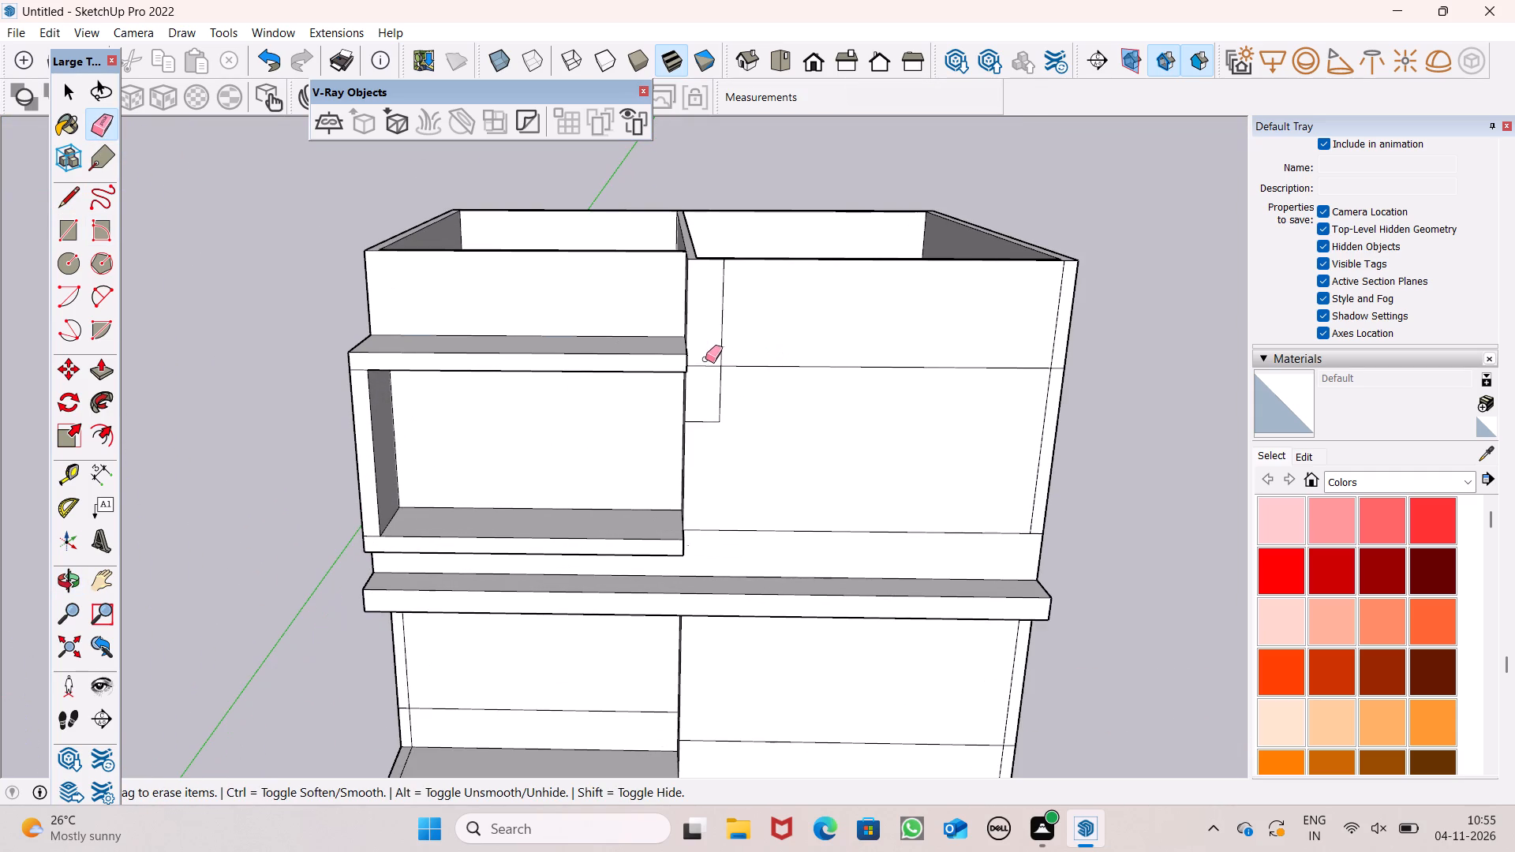
left_click_drag(704, 359, 701, 384)
Examine the outlined strip, front elevation and open upper rooms from several angles.
scroll(672, 333, "down", 5)
middle_click_drag(709, 326, 879, 464)
scroll(387, 433, "down", 1)
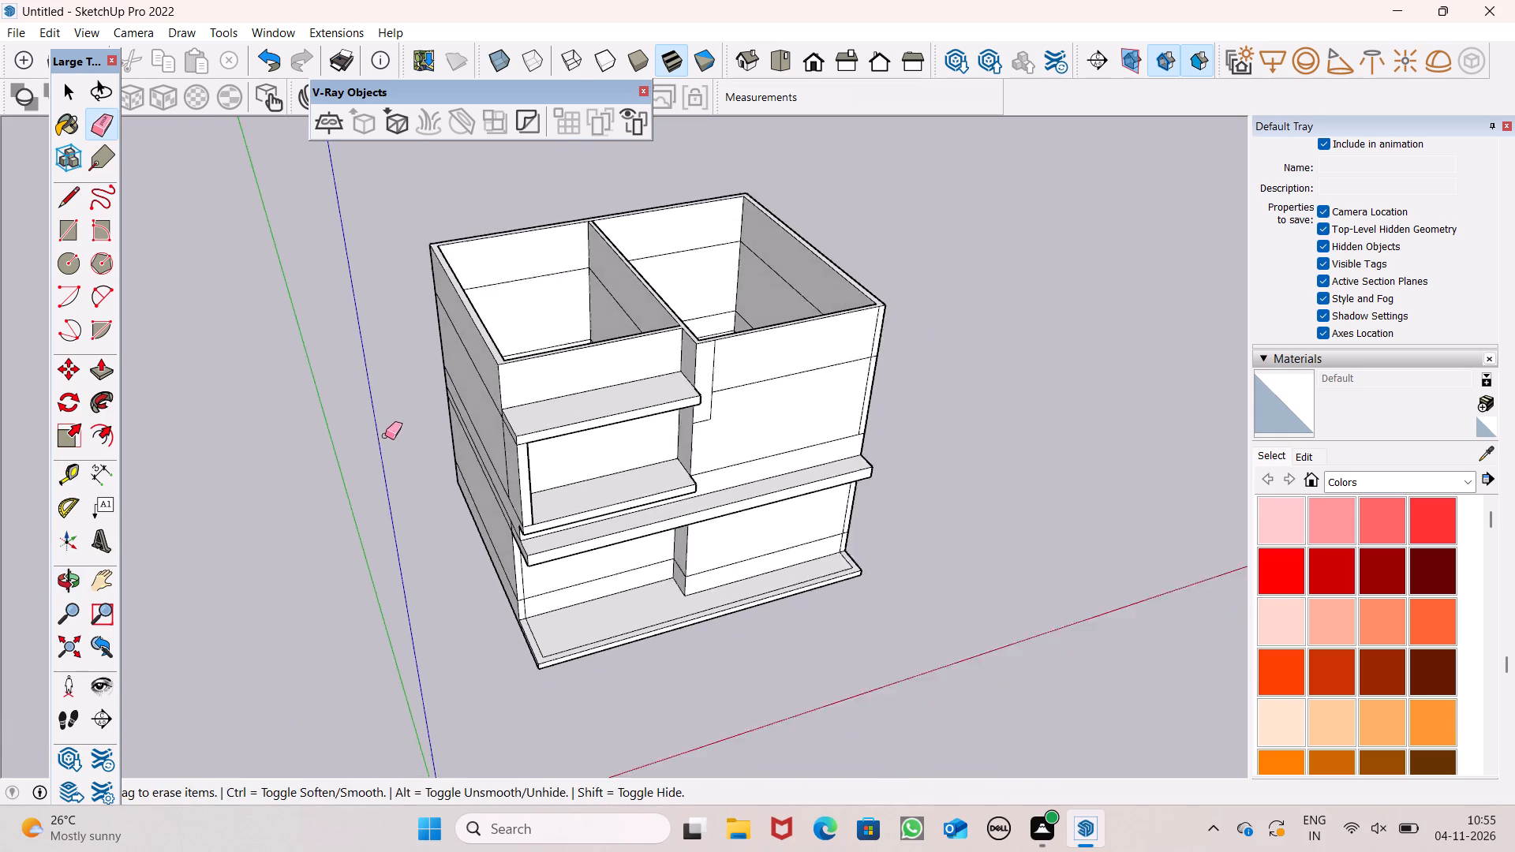
scroll(385, 435, "down", 2)
middle_click_drag(851, 382, 826, 360)
scroll(827, 362, "up", 1)
scroll(969, 374, "down", 4)
middle_click_drag(805, 379, 805, 380)
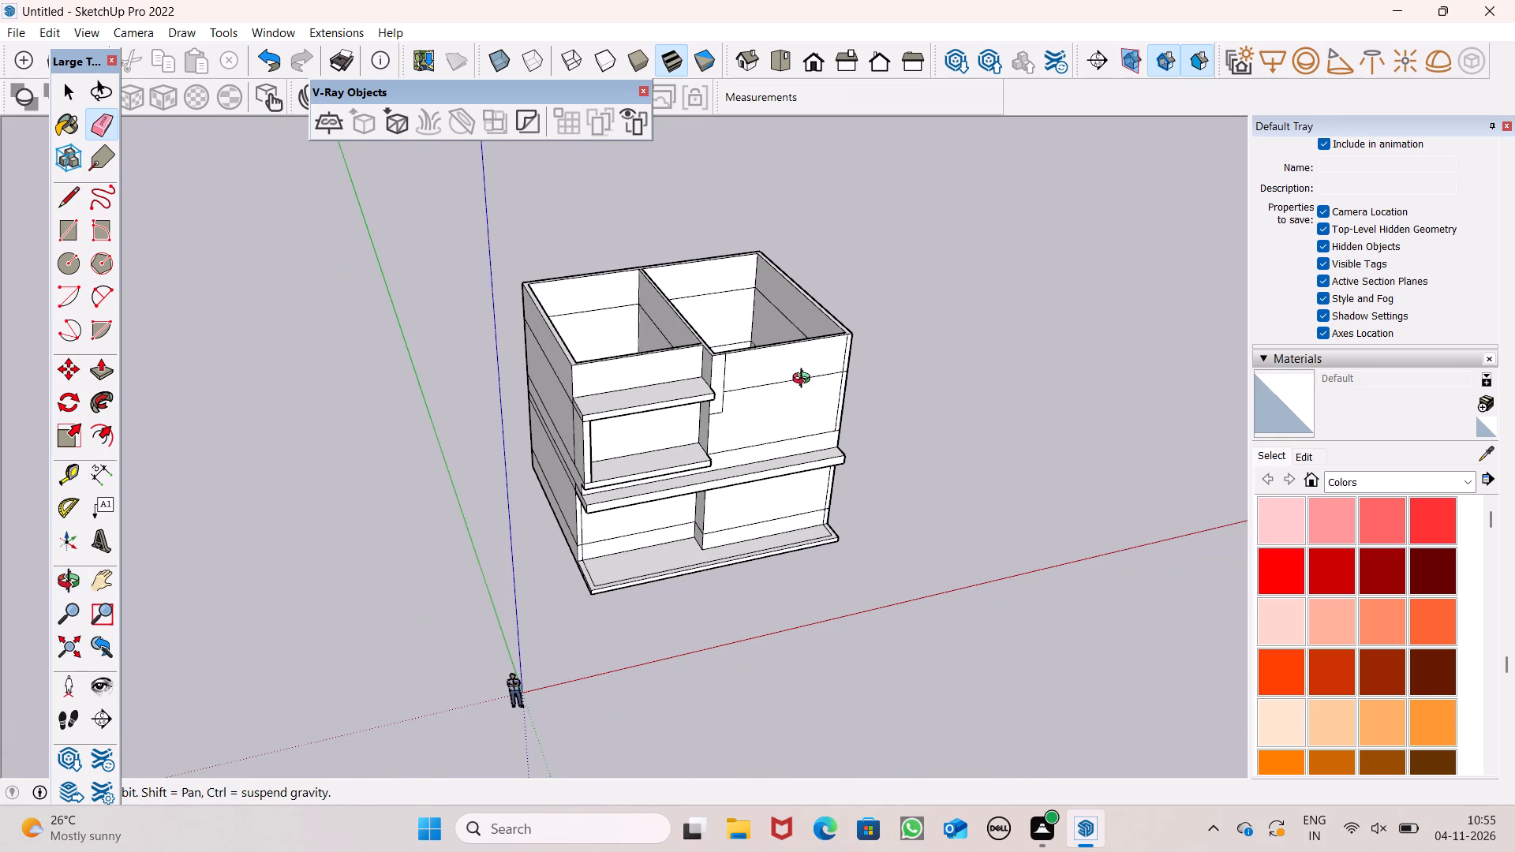
middle_click_drag(805, 380, 682, 301)
middle_click(682, 296)
scroll(682, 293, "up", 3)
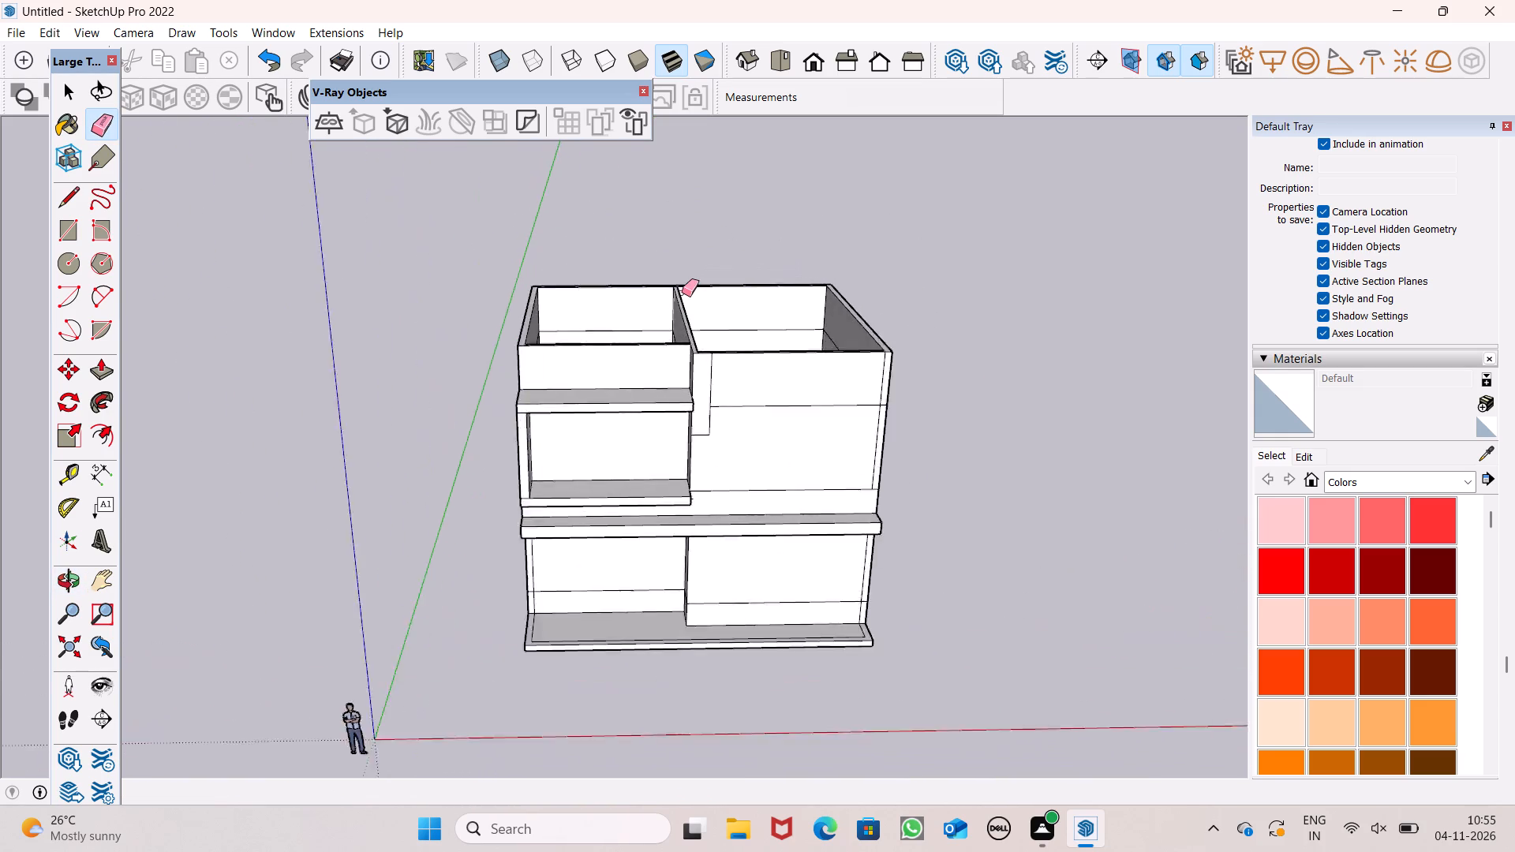
scroll(682, 293, "up", 4)
scroll(682, 292, "down", 5)
middle_click_drag(881, 382, 808, 473)
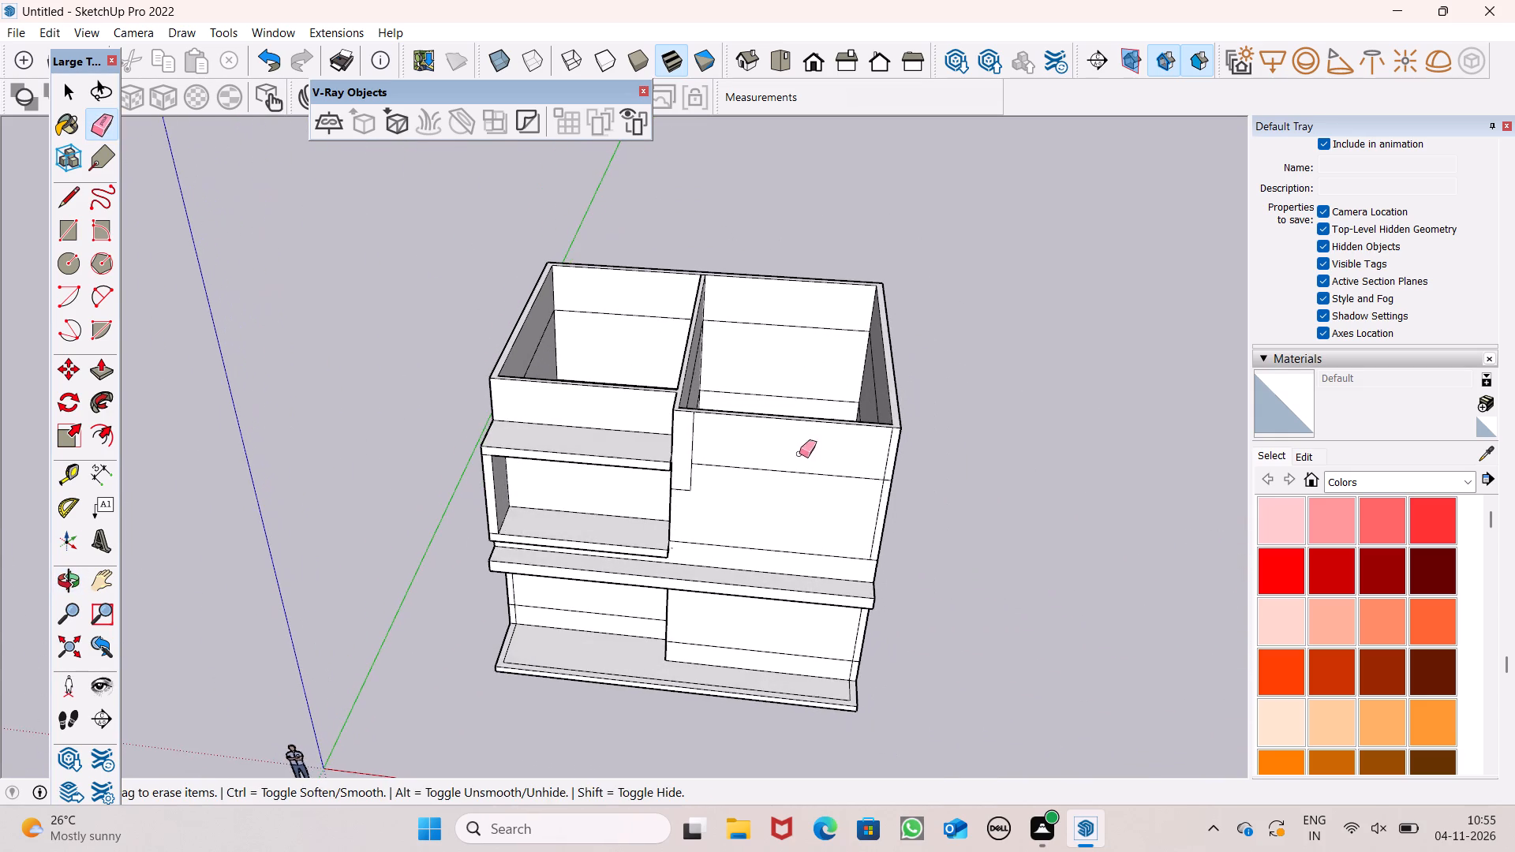
scroll(796, 415, "down", 1)
scroll(796, 415, "up", 1)
scroll(796, 415, "down", 3)
middle_click_drag(771, 410, 851, 424)
scroll(663, 362, "up", 4)
scroll(540, 374, "down", 4)
scroll(591, 304, "up", 1)
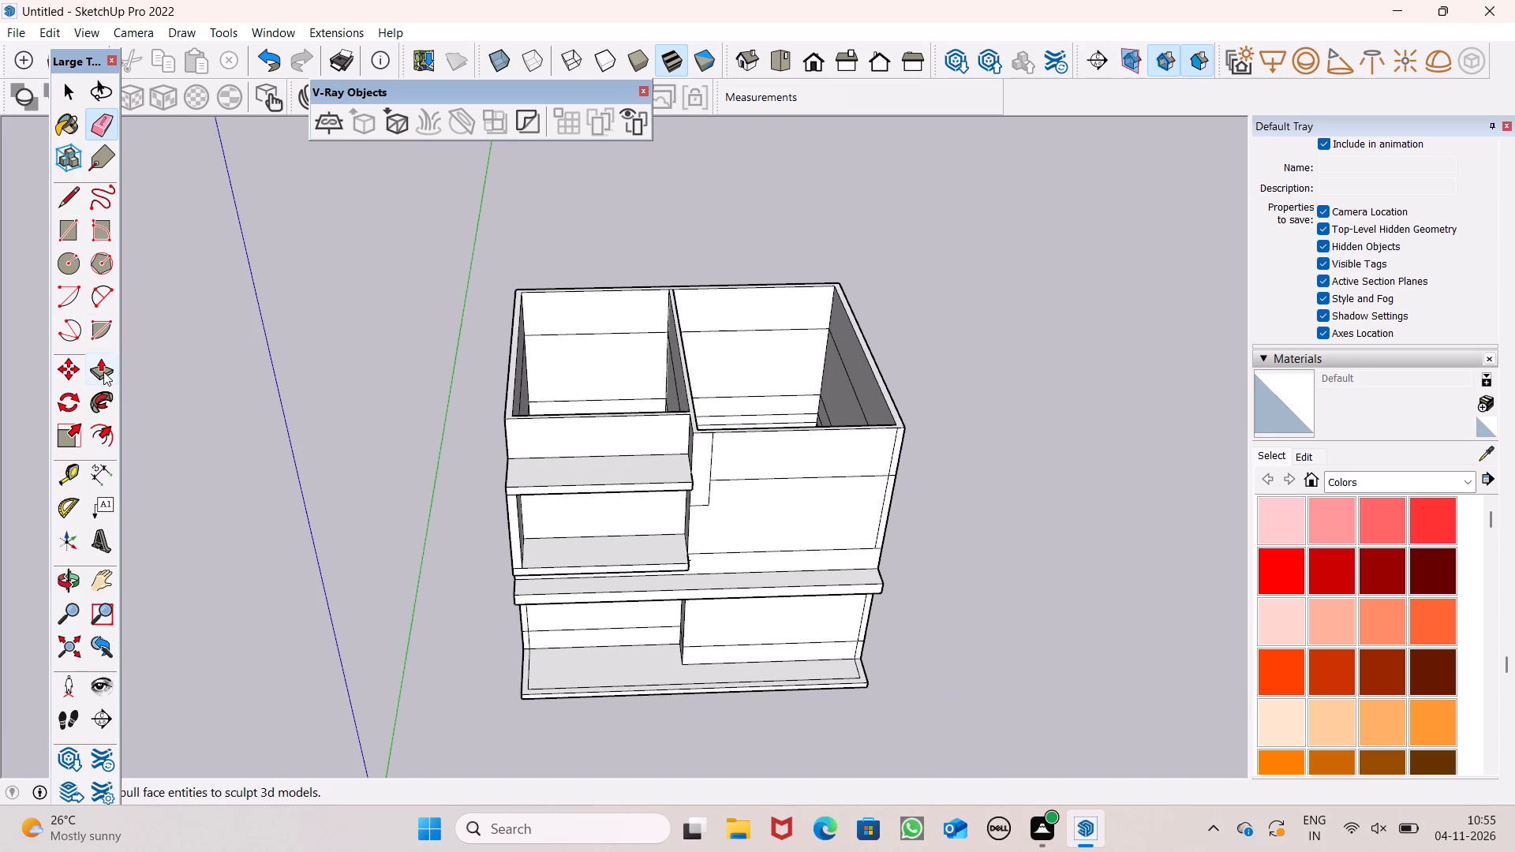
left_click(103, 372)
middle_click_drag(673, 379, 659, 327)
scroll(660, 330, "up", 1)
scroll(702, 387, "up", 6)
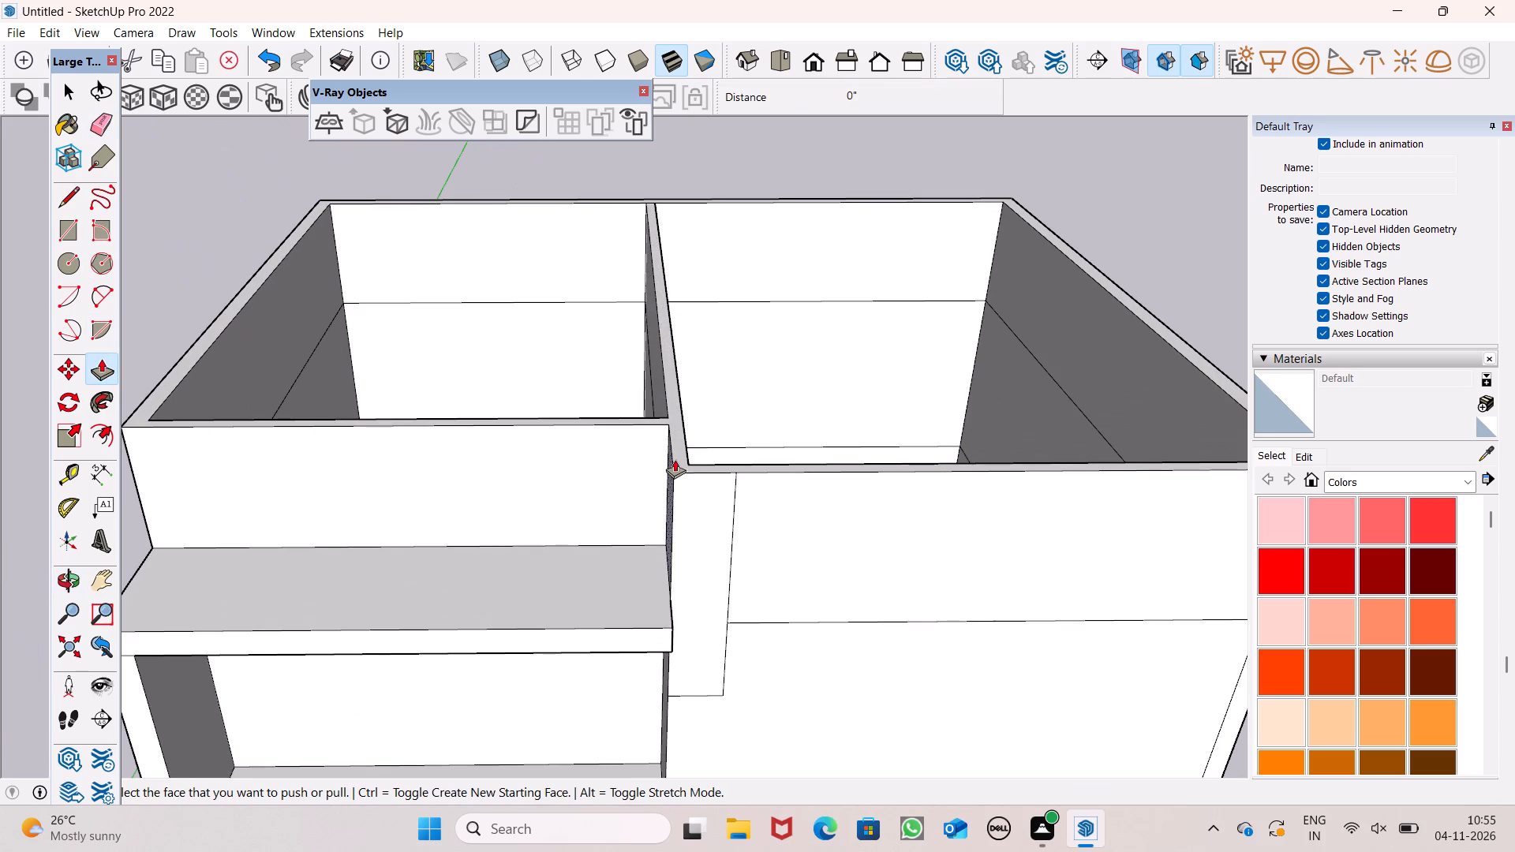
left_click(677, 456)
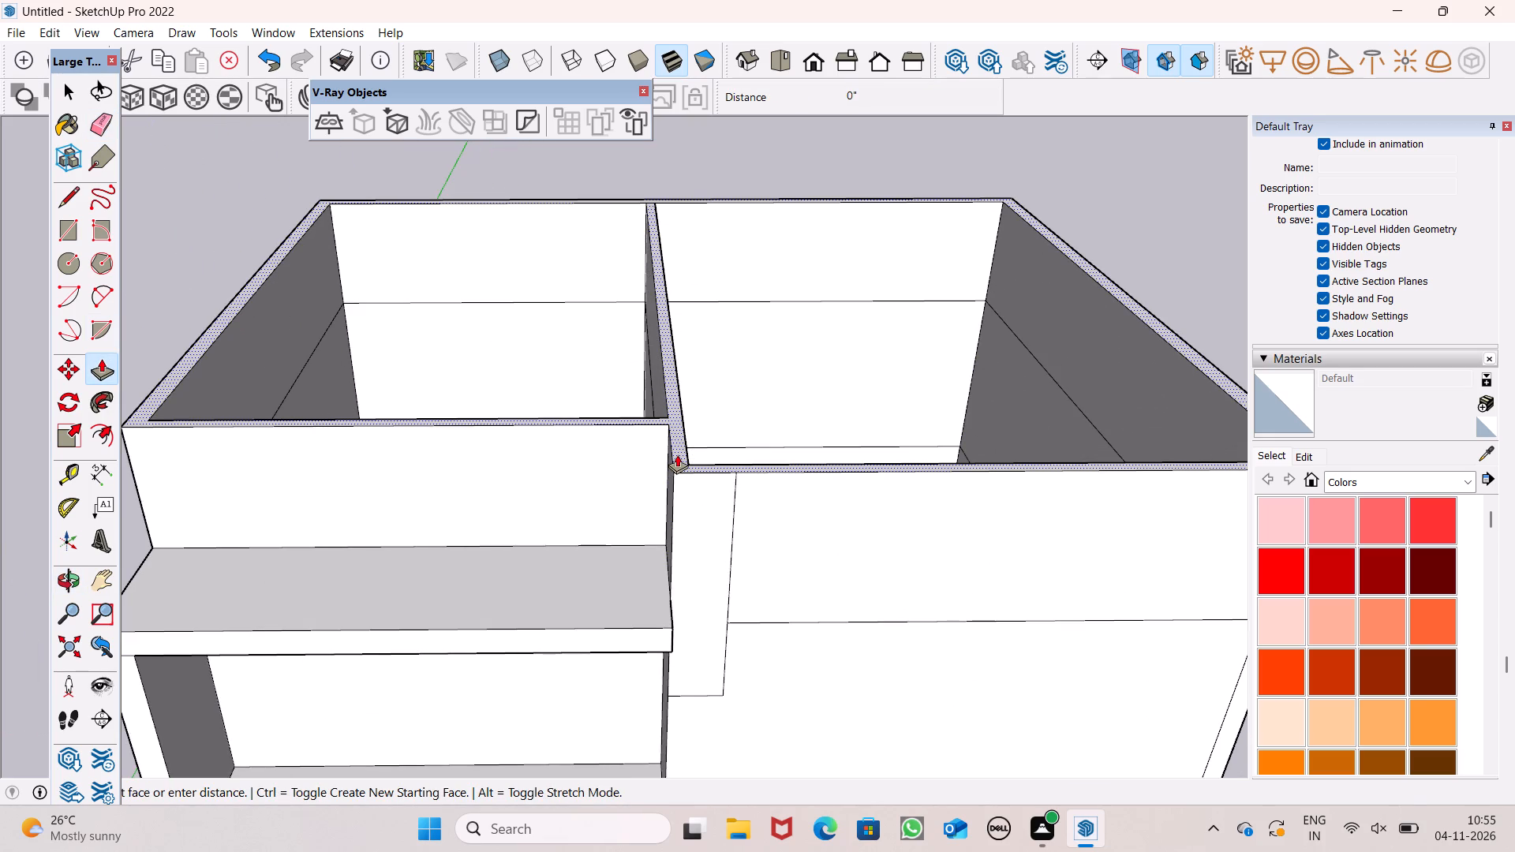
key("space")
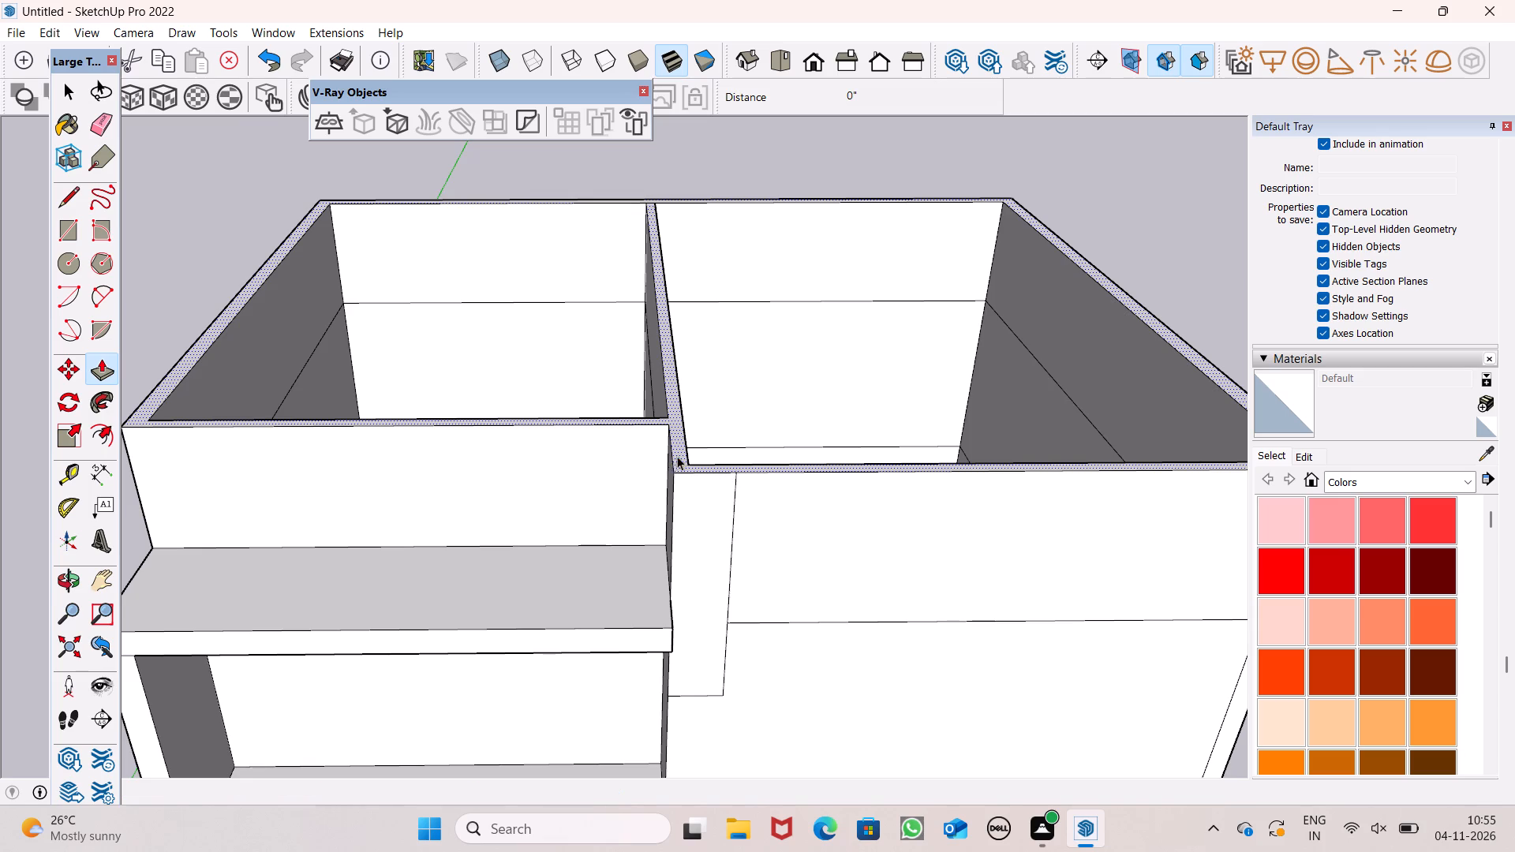
Draw a short line across the top of the wall above the balcony, where it meets the central partition.
scroll(606, 437, "down", 6)
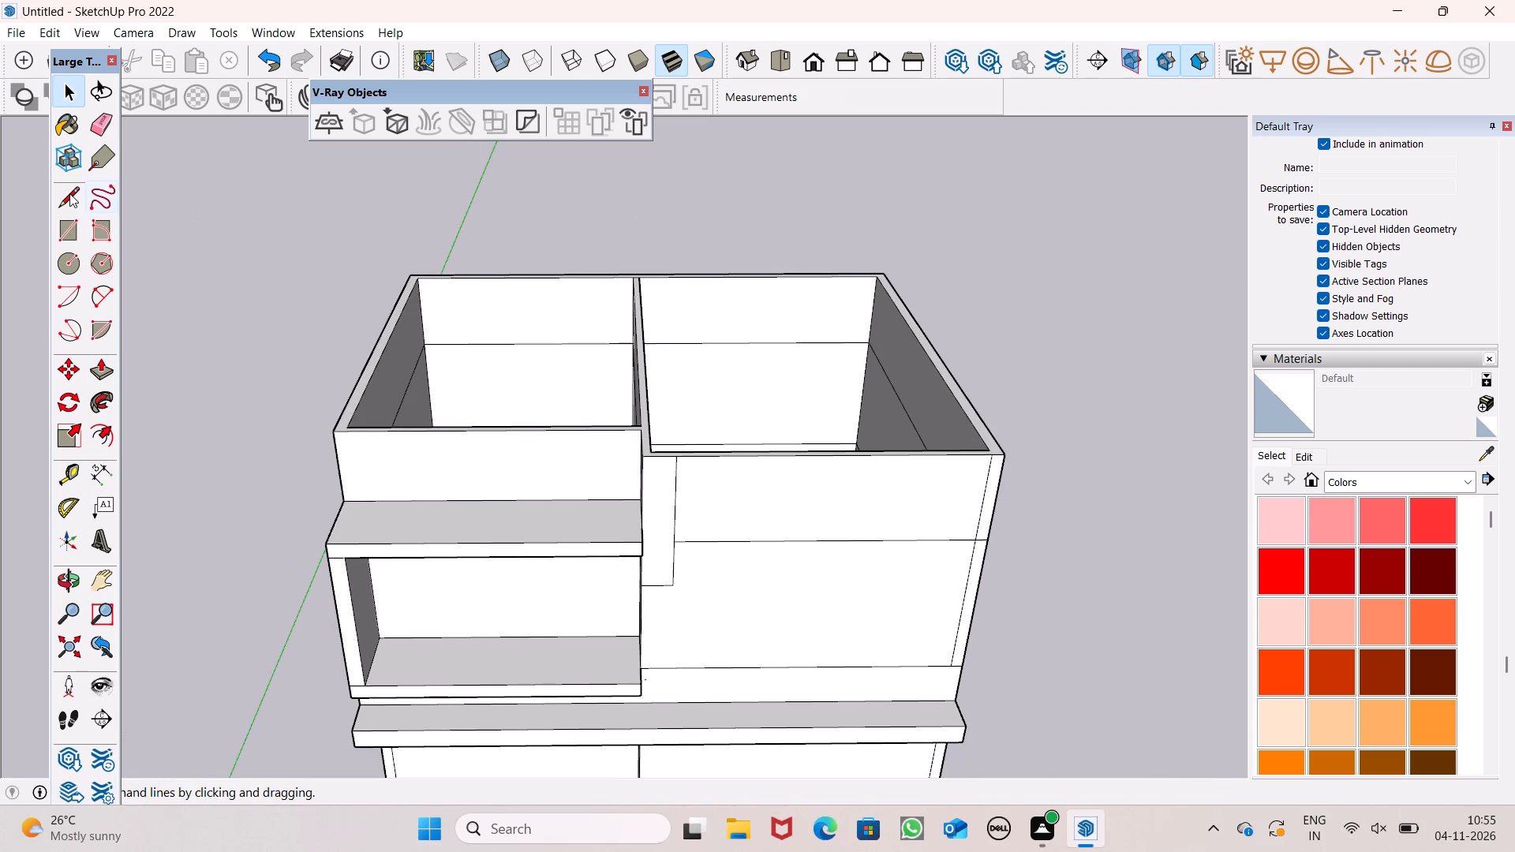
left_click(69, 192)
middle_click_drag(462, 316, 462, 347)
scroll(648, 362, "up", 6)
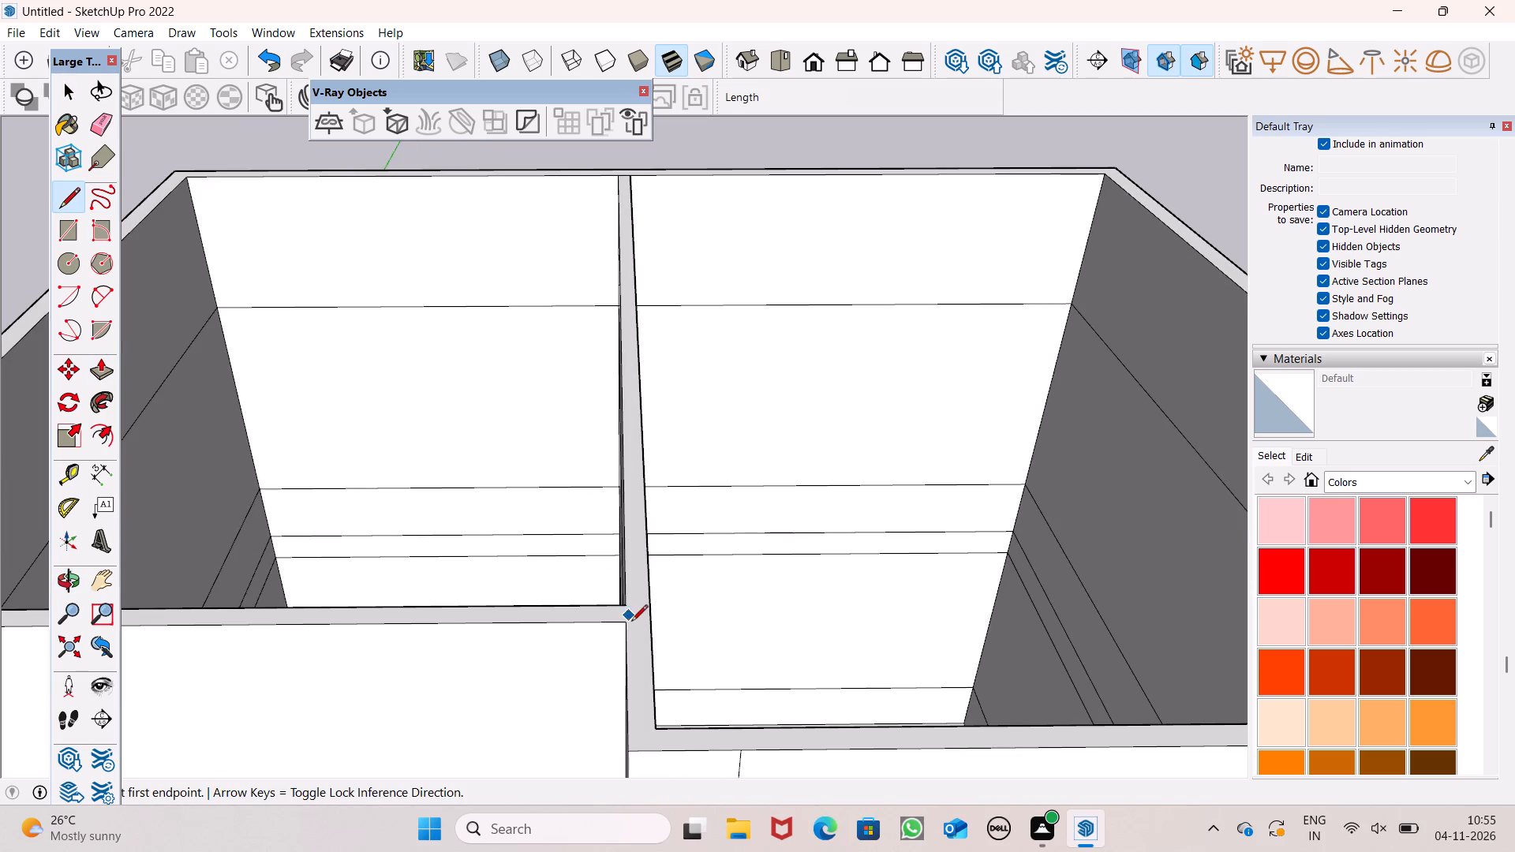
left_click(626, 605)
left_click(627, 630)
scroll(533, 333, "down", 5)
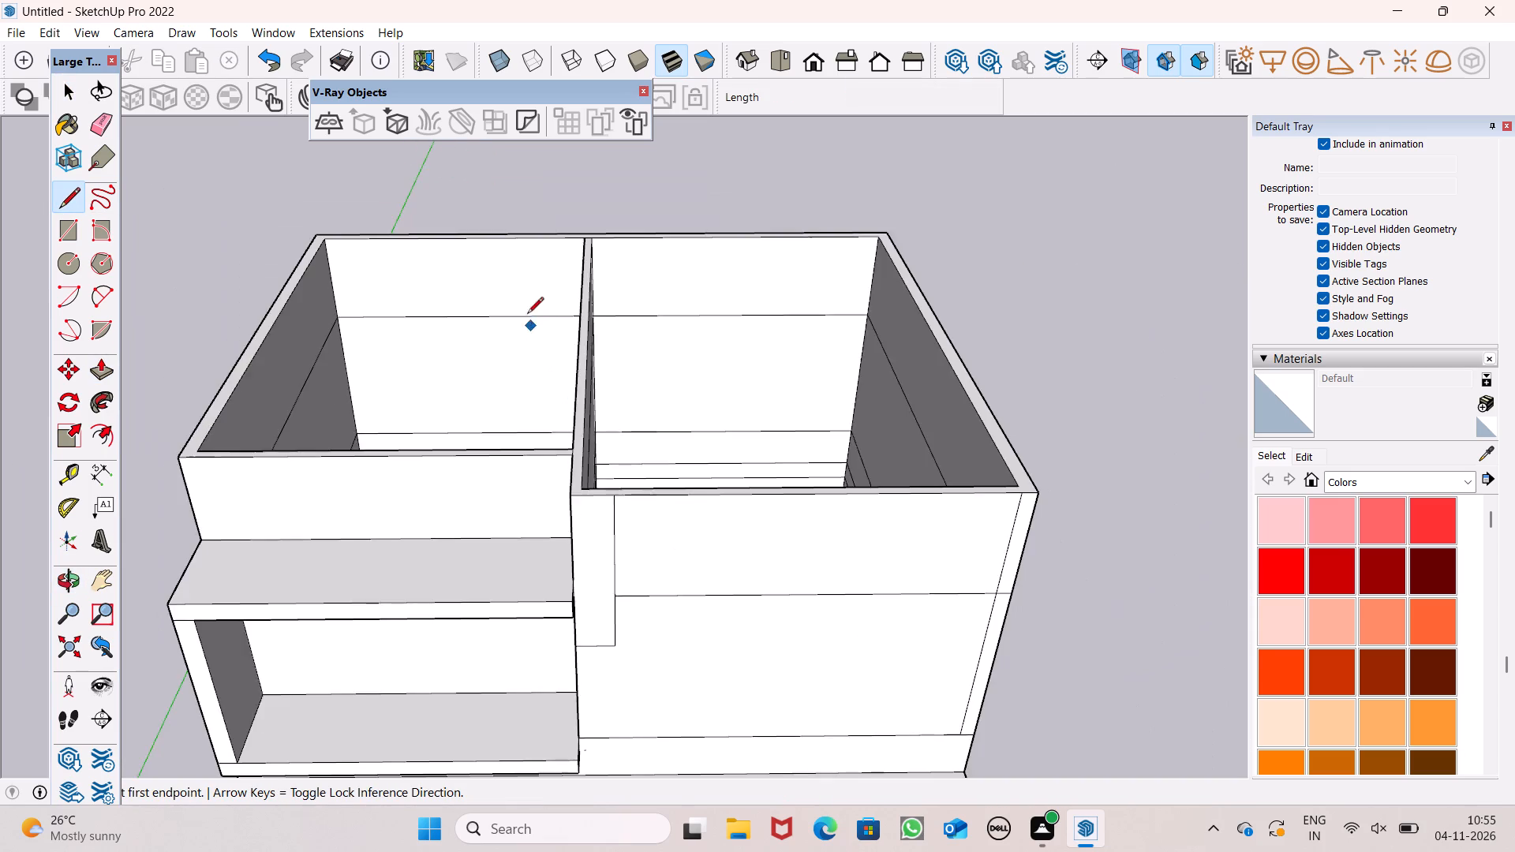
Draw a short line across the top of the projecting room's outer side wall near the front corner.
scroll(523, 290, "down", 3)
scroll(671, 346, "down", 2)
middle_click_drag(706, 358, 712, 413)
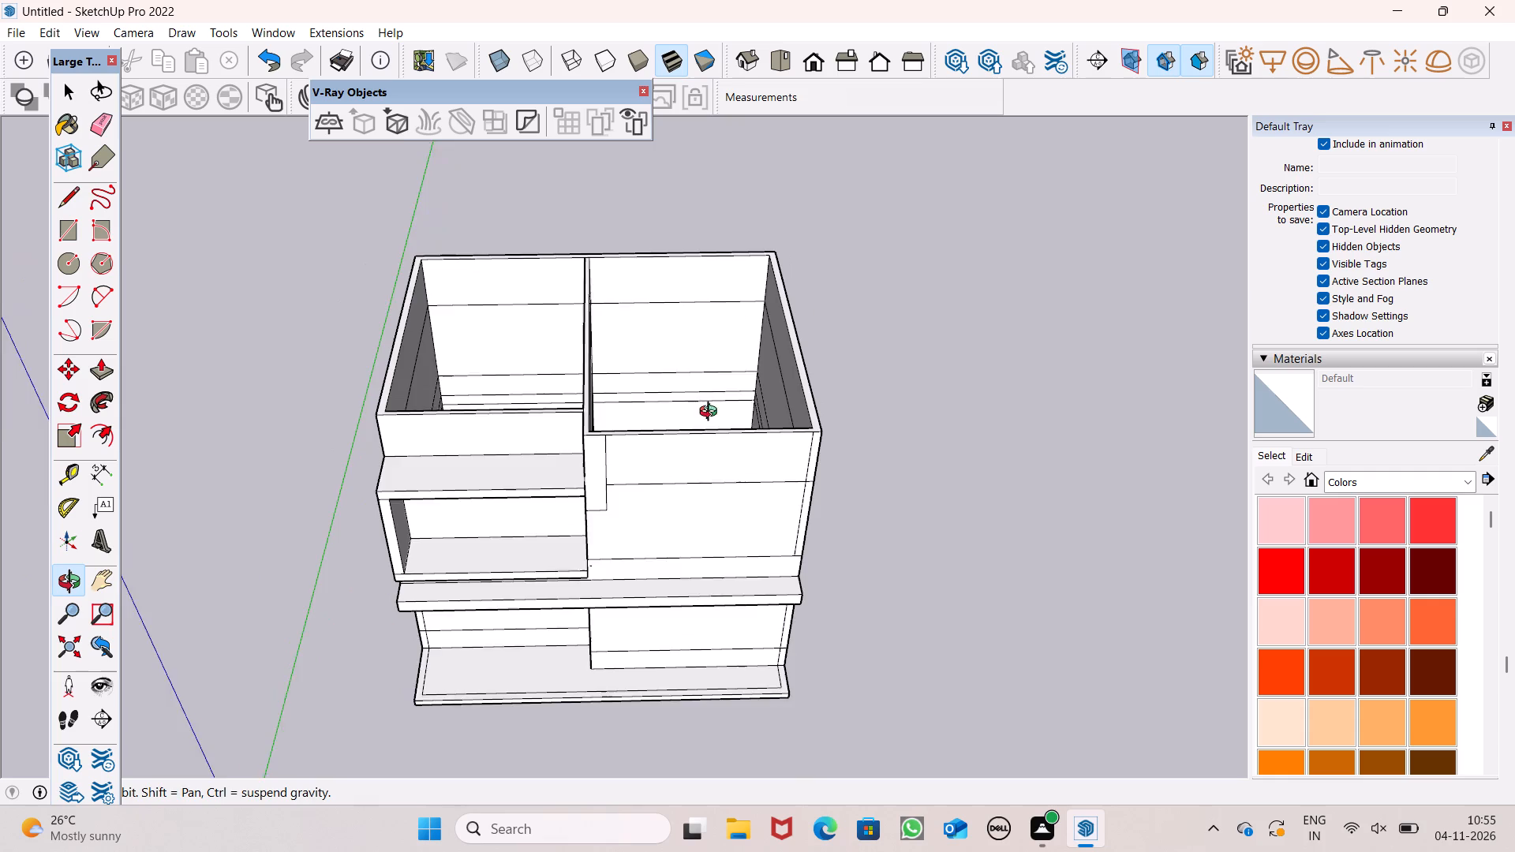
middle_click_drag(712, 413, 716, 495)
scroll(573, 468, "up", 6)
scroll(578, 467, "down", 2)
middle_click_drag(691, 507, 677, 480)
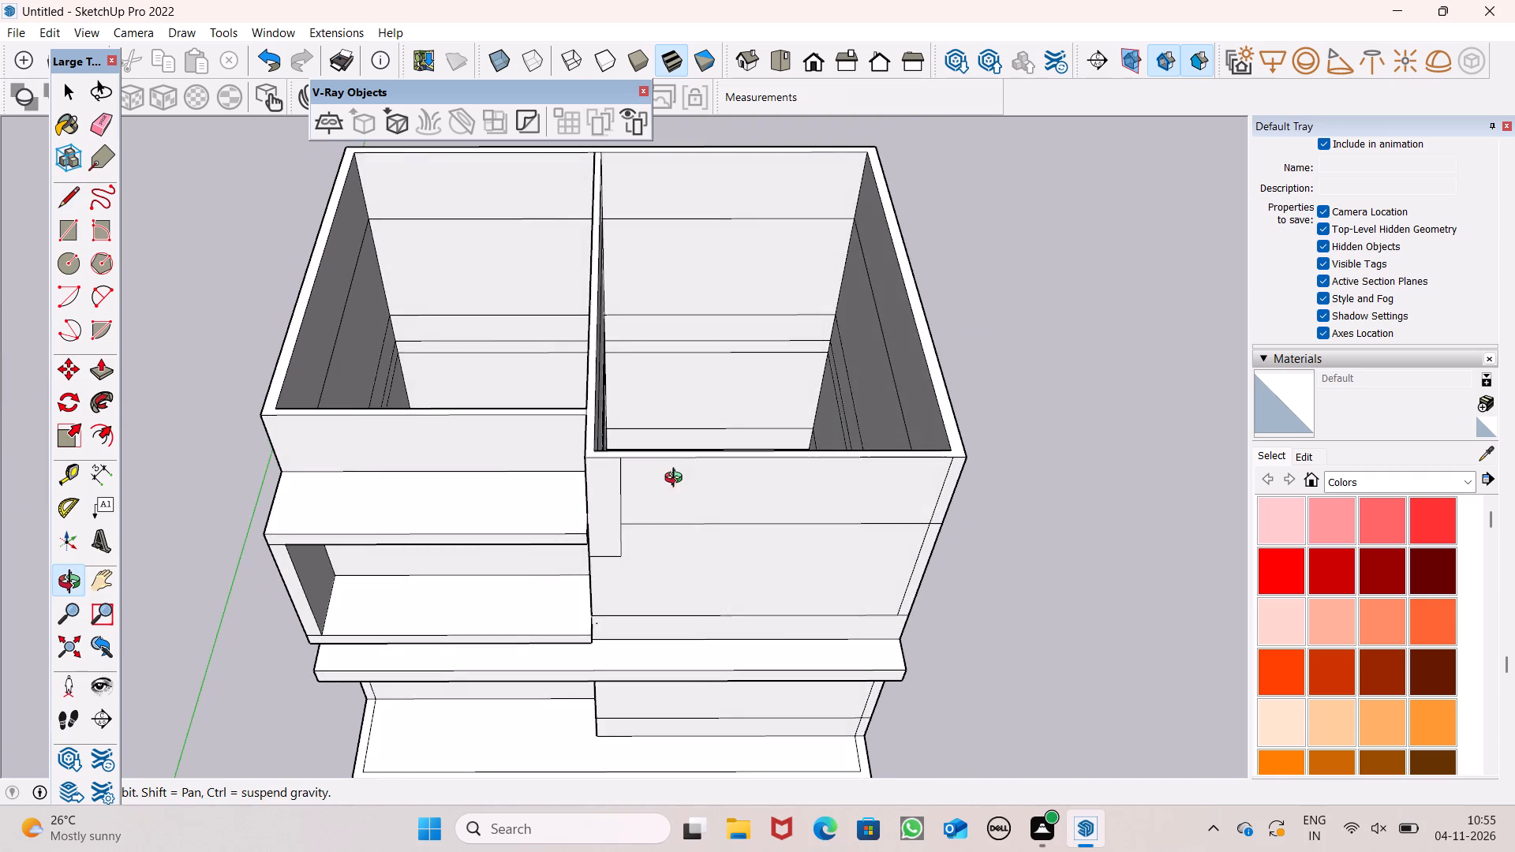
middle_click_drag(677, 480, 677, 559)
scroll(903, 540, "up", 5)
scroll(974, 484, "up", 5)
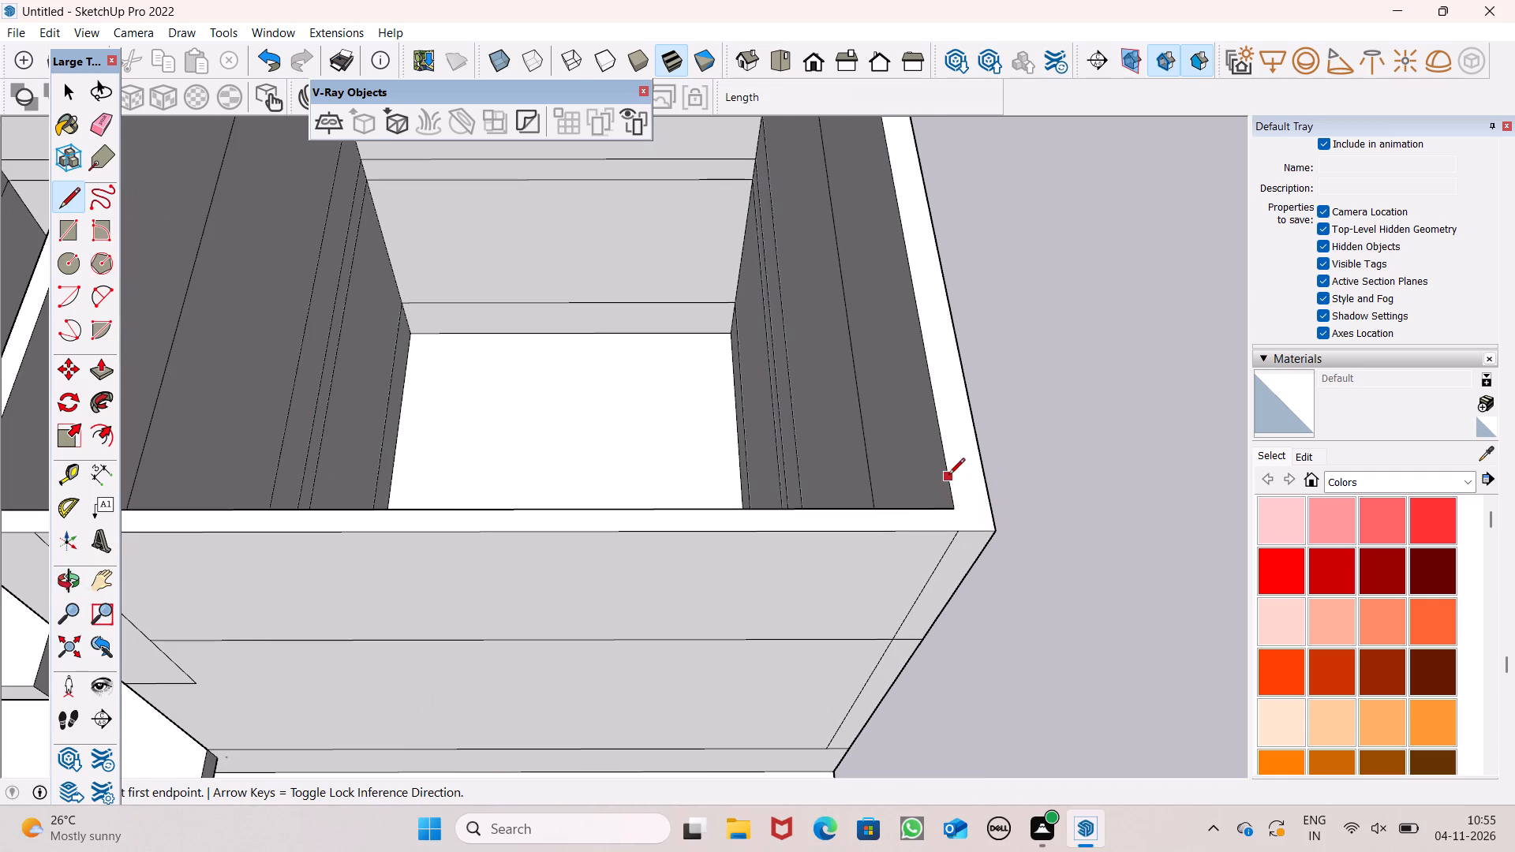
left_click(948, 475)
left_click(987, 473)
scroll(896, 323, "down", 12)
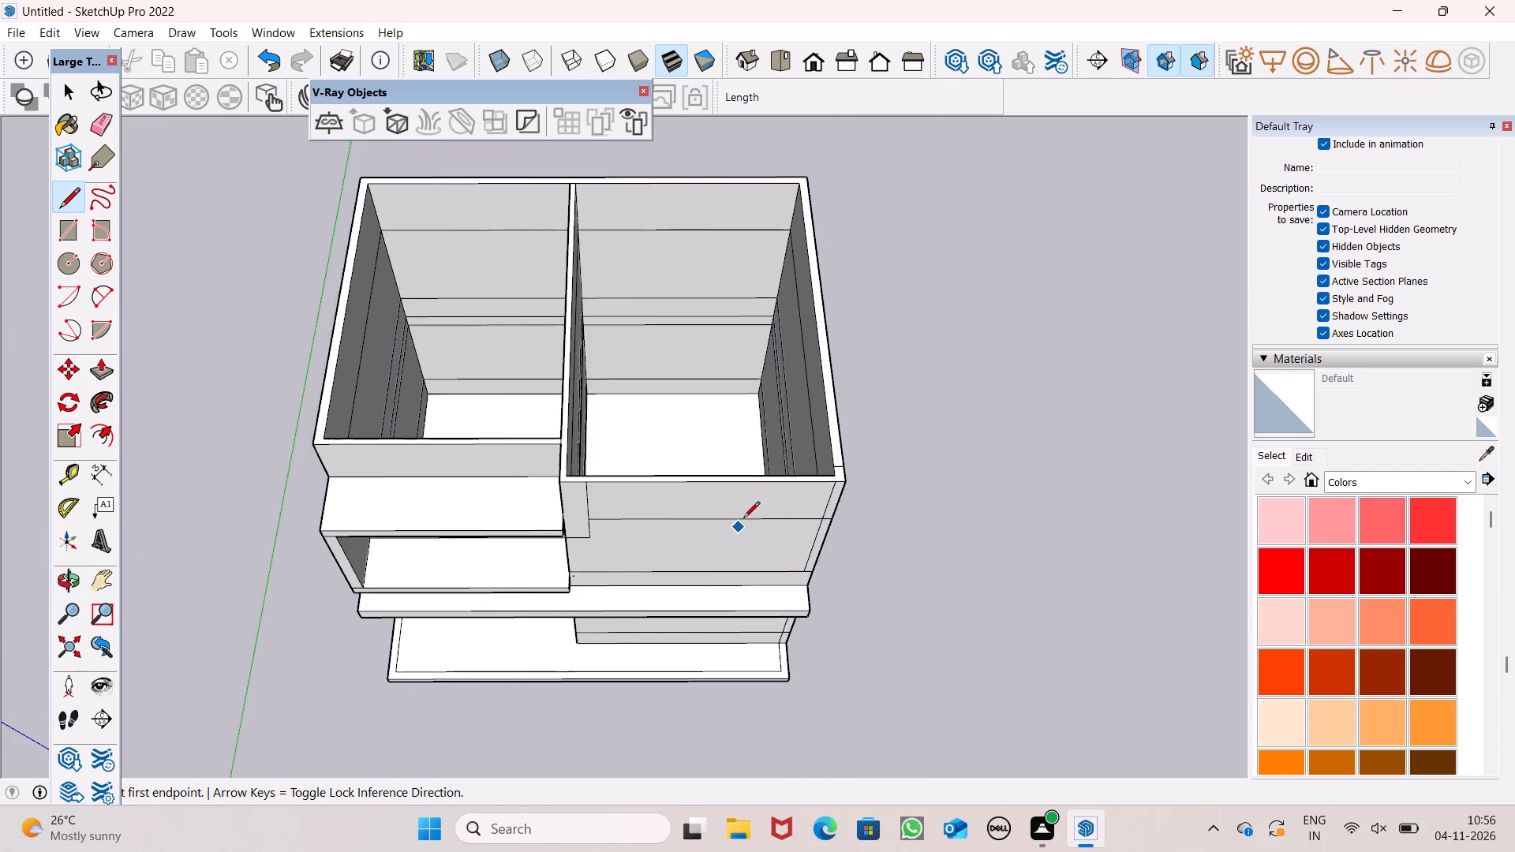
Close a floor face inside the projecting room by drawing a line about 1' 11 15/16" long over a horizontal seam on the partition.
middle_click_drag(713, 539, 359, 499)
scroll(585, 582, "up", 1)
scroll(469, 368, "up", 4)
scroll(698, 354, "down", 3)
middle_click_drag(858, 424, 264, 487)
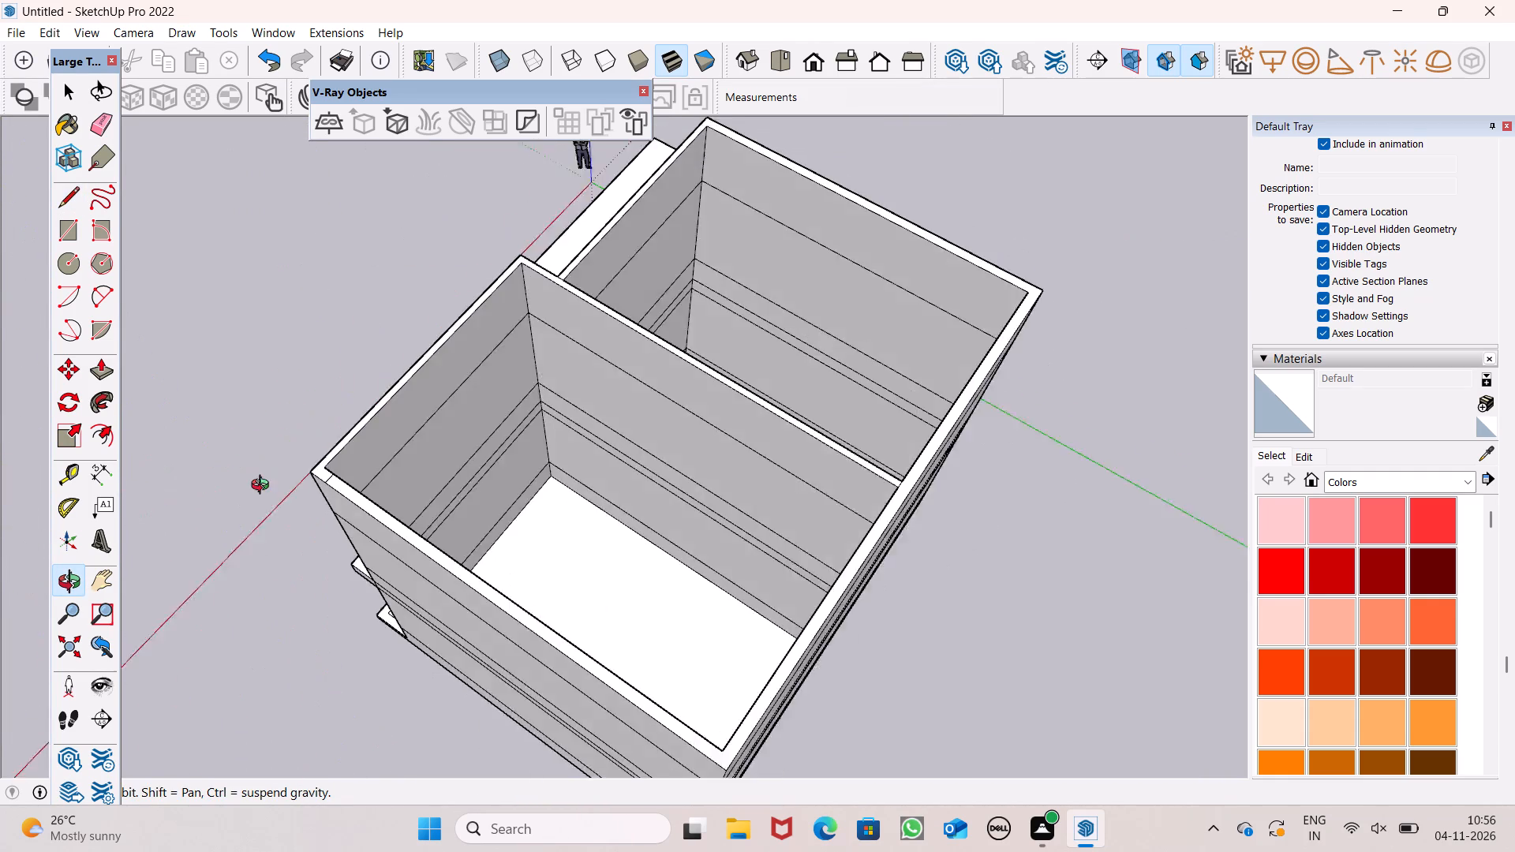
middle_click_drag(264, 487, 361, 422)
scroll(566, 332, "up", 1)
middle_click_drag(589, 495, 585, 495)
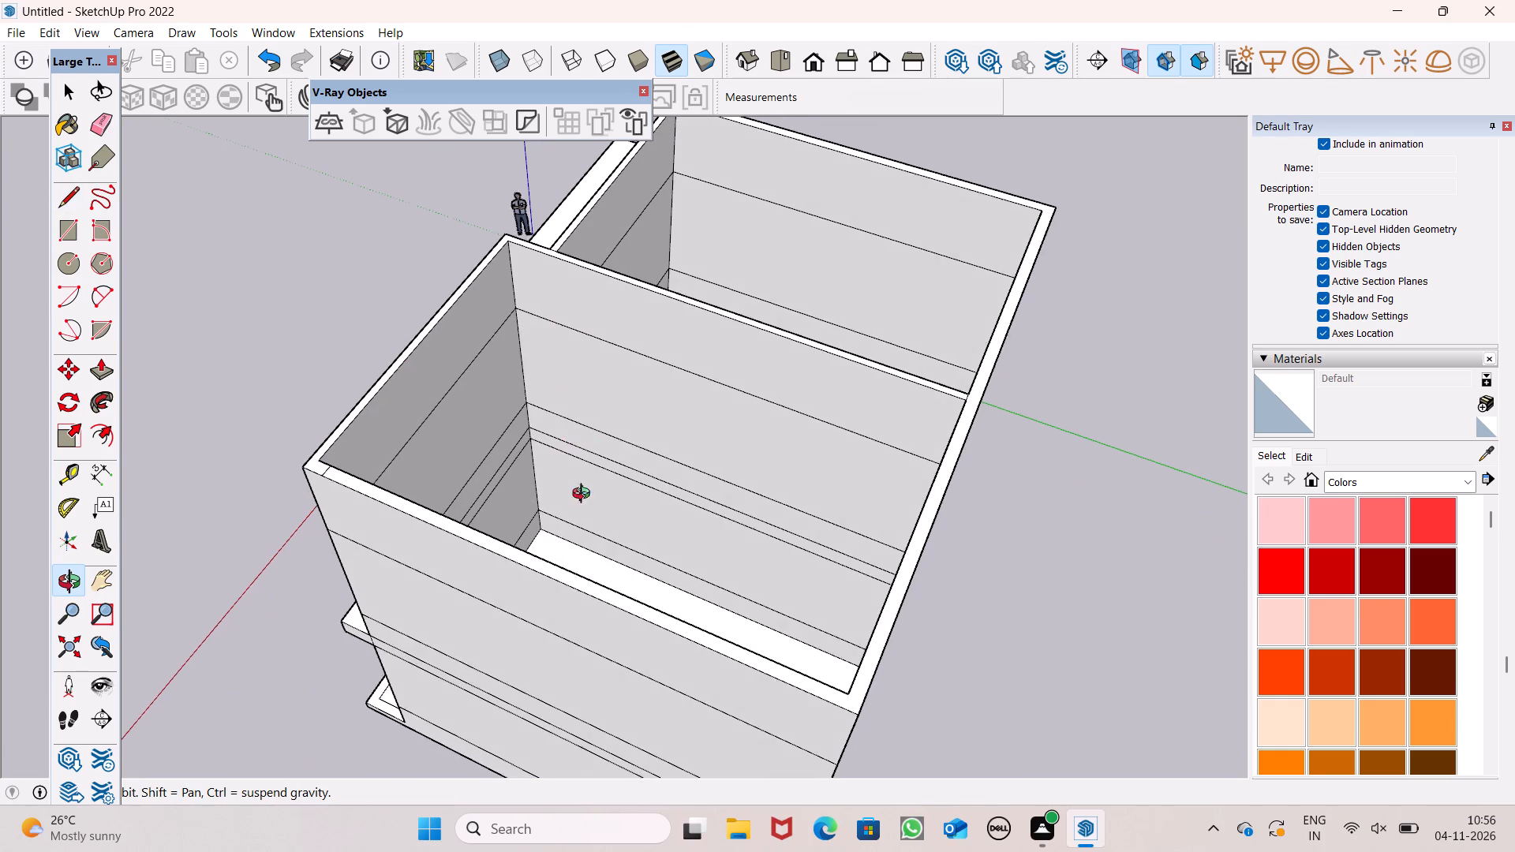
middle_click_drag(585, 495, 845, 515)
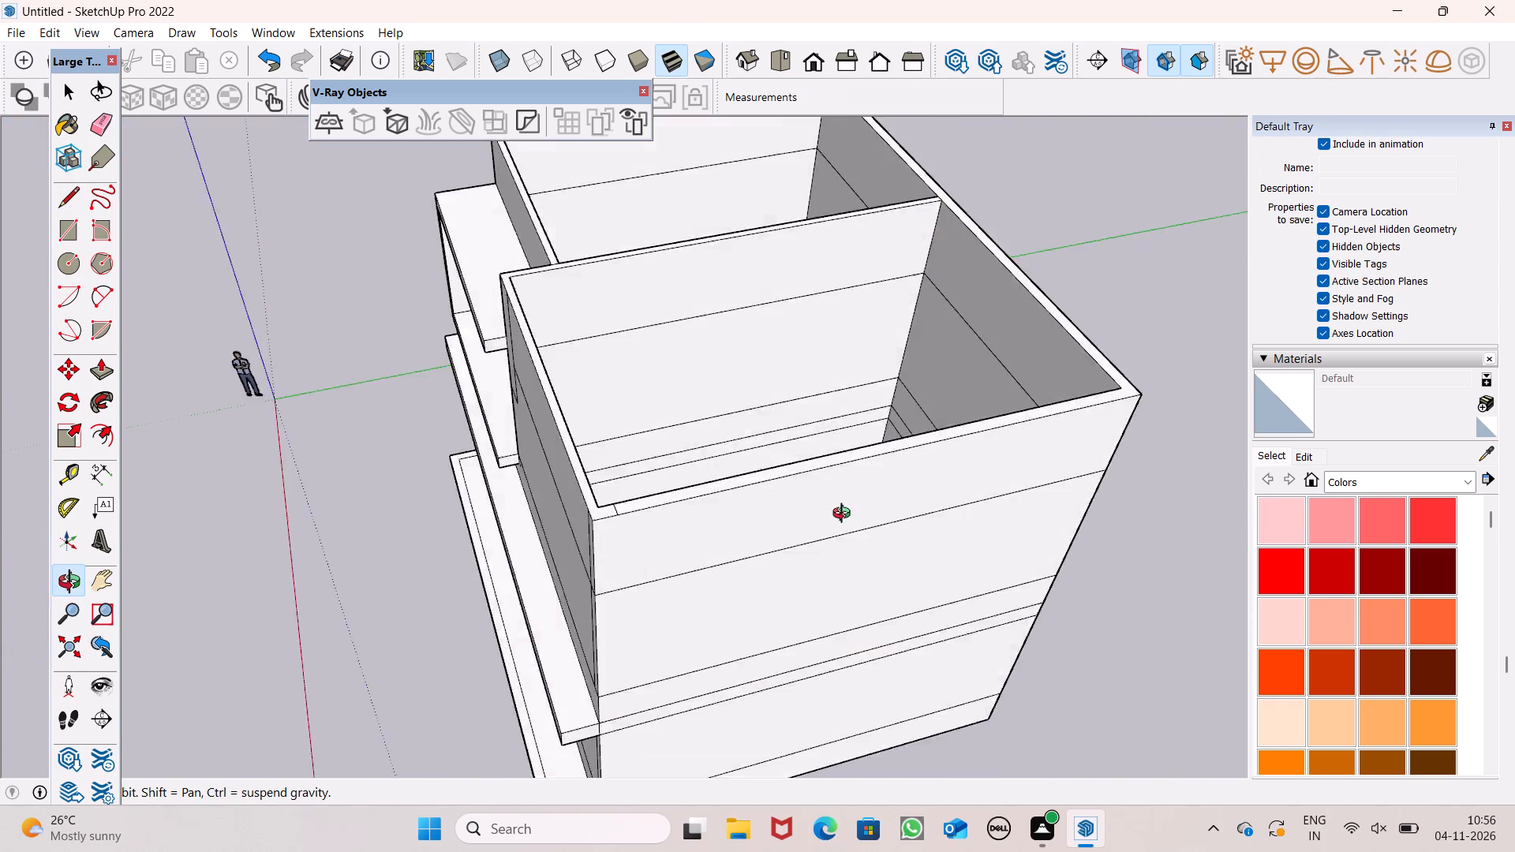
middle_click_drag(845, 515, 729, 551)
scroll(739, 559, "up", 4)
left_click_drag(611, 450, 612, 457)
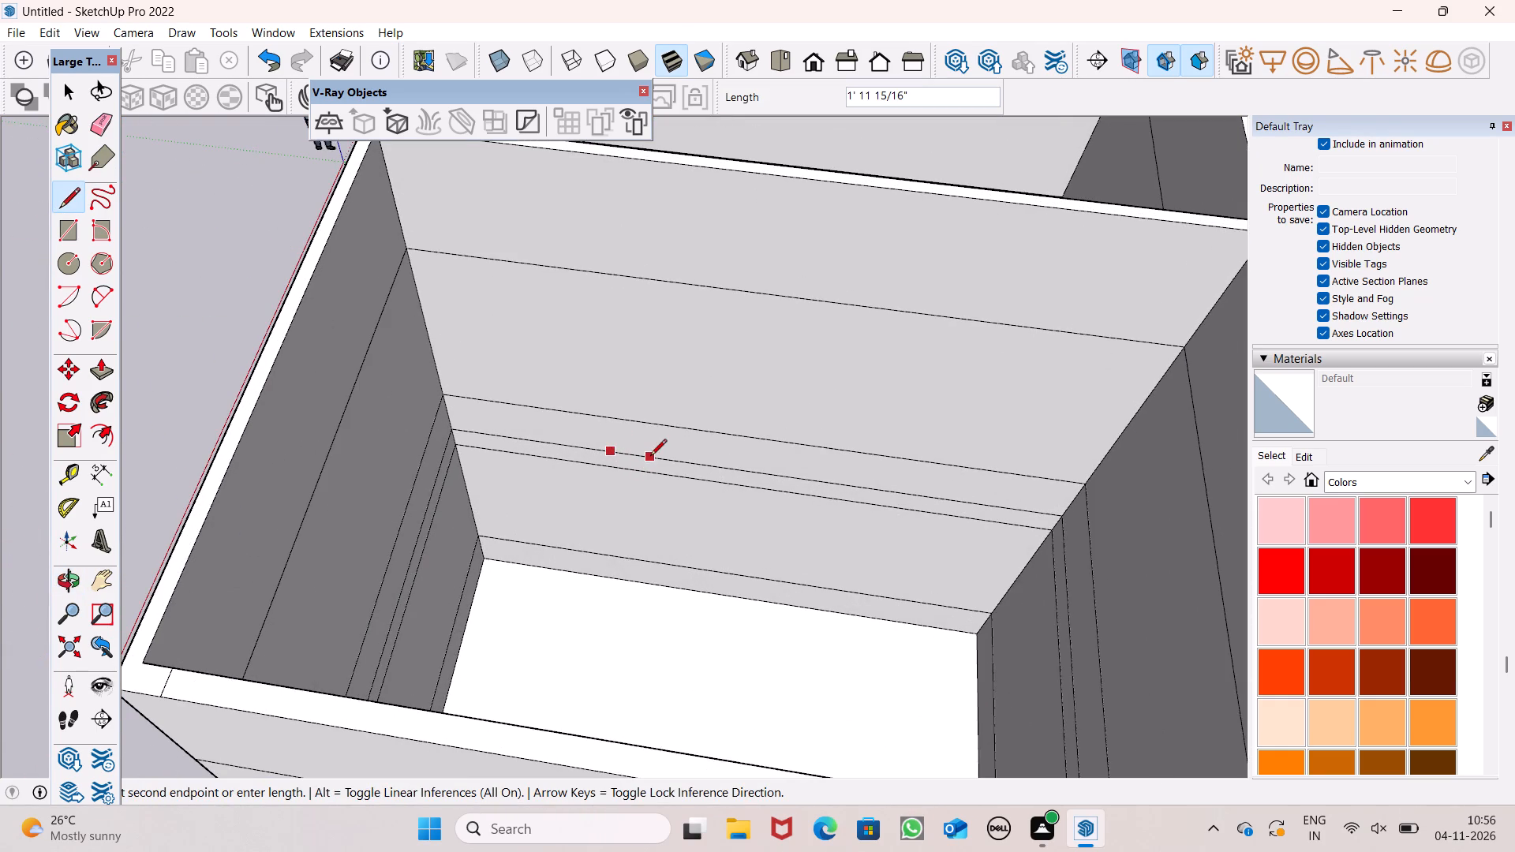
left_click(650, 457)
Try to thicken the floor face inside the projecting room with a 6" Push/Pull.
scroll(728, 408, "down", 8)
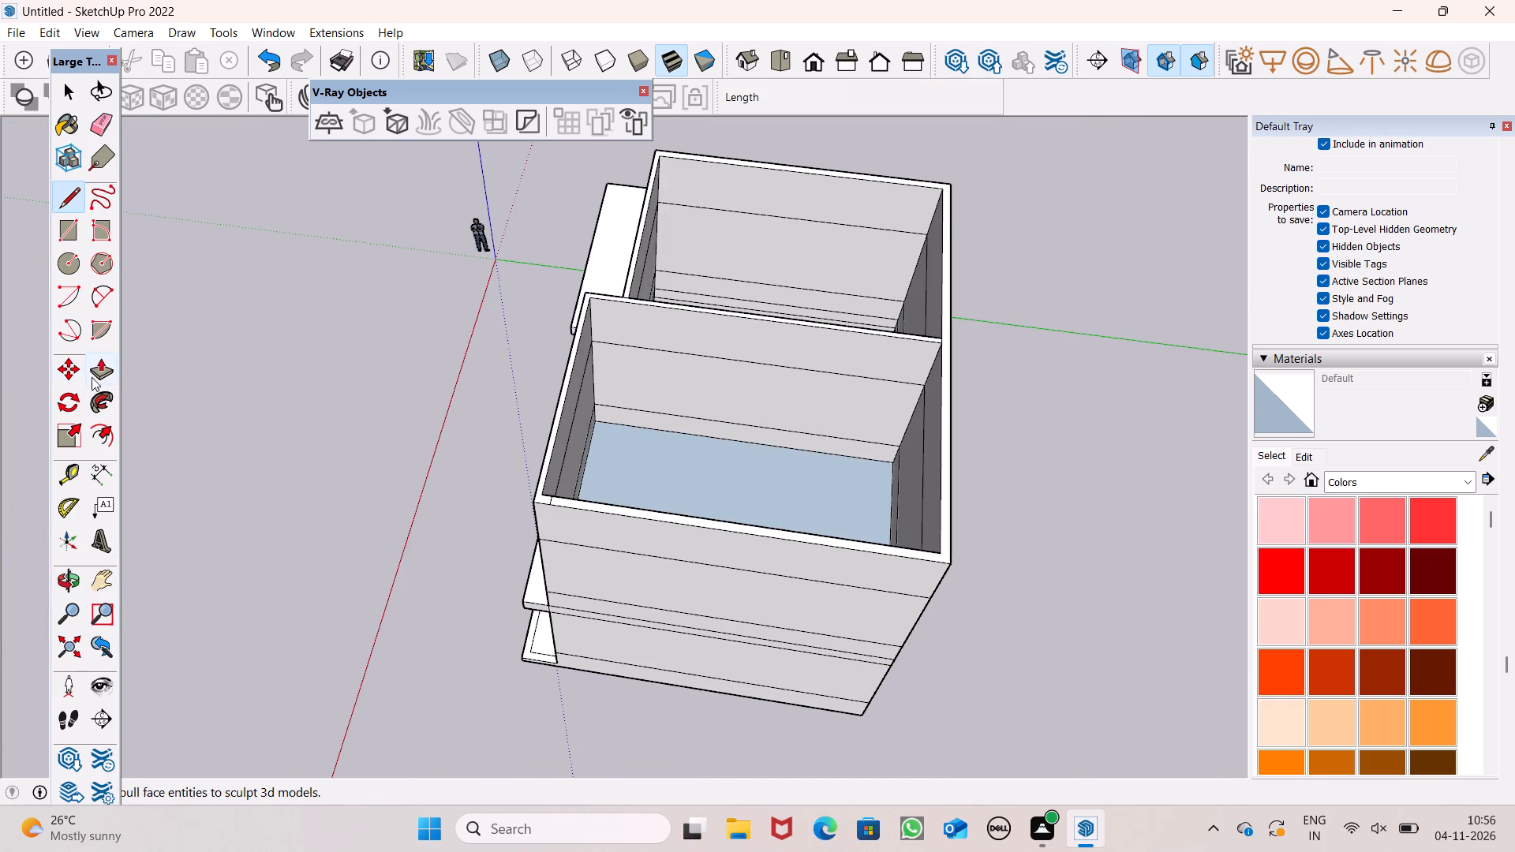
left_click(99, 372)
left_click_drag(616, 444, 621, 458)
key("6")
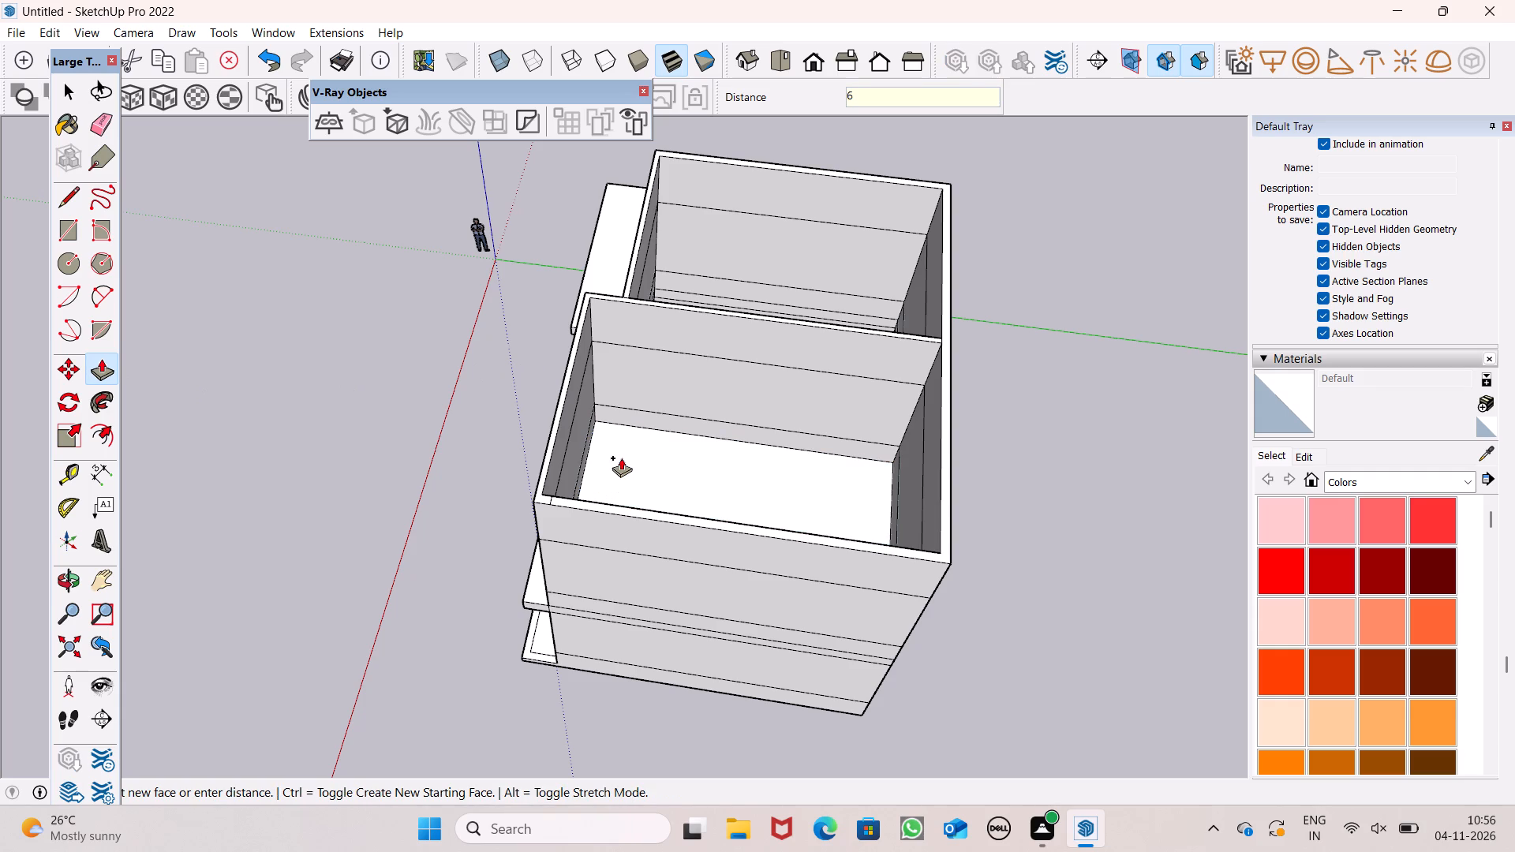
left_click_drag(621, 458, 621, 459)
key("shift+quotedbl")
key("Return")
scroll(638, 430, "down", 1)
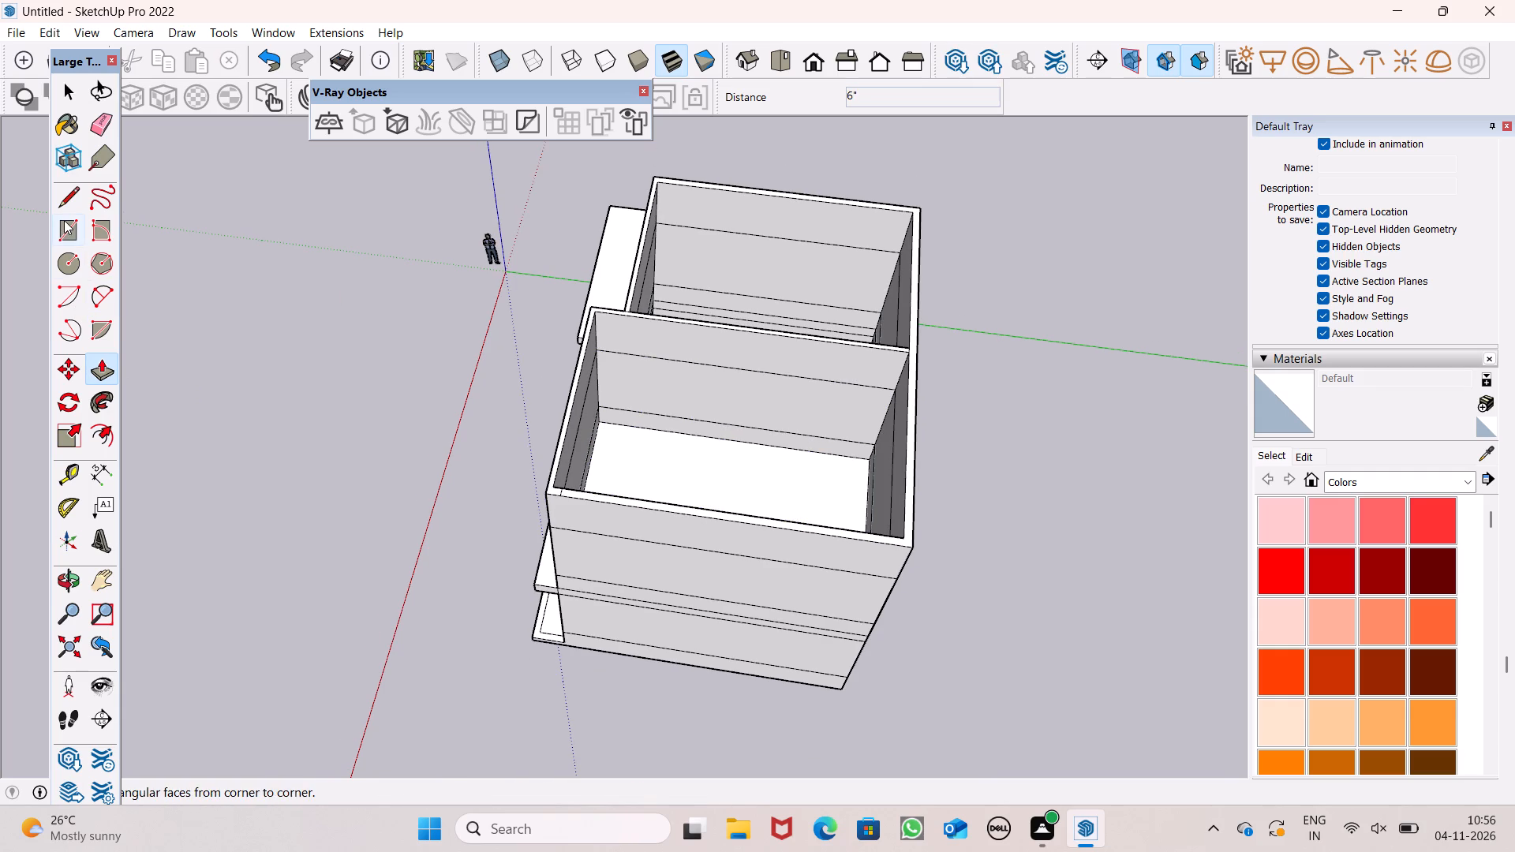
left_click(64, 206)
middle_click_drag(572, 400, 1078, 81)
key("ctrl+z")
Examine the front elevation, the balcony and the open upper rooms from several angles.
middle_click_drag(822, 255, 963, 227)
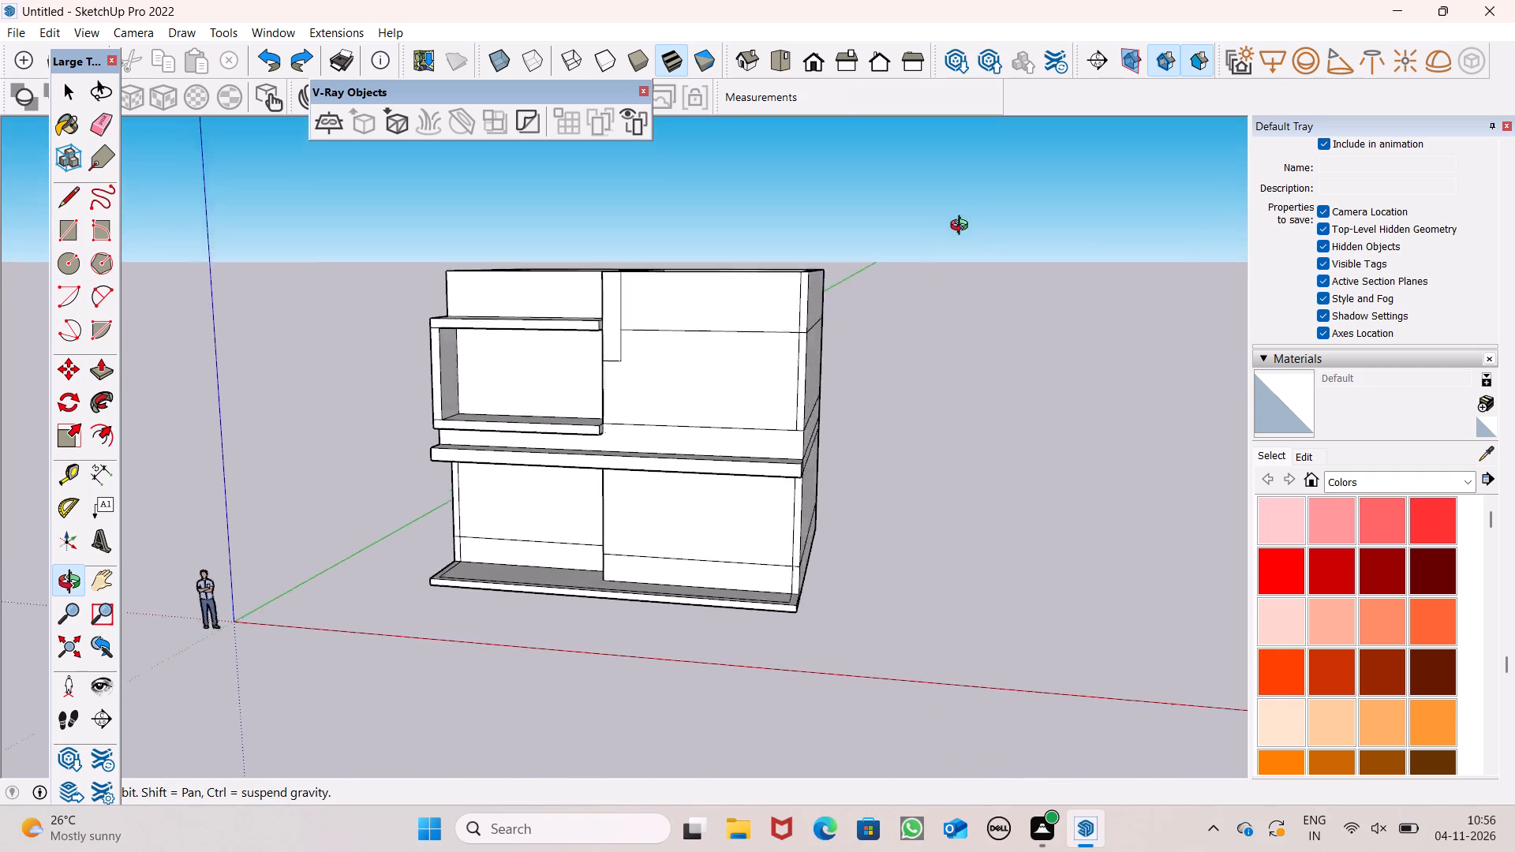
middle_click_drag(963, 227, 935, 271)
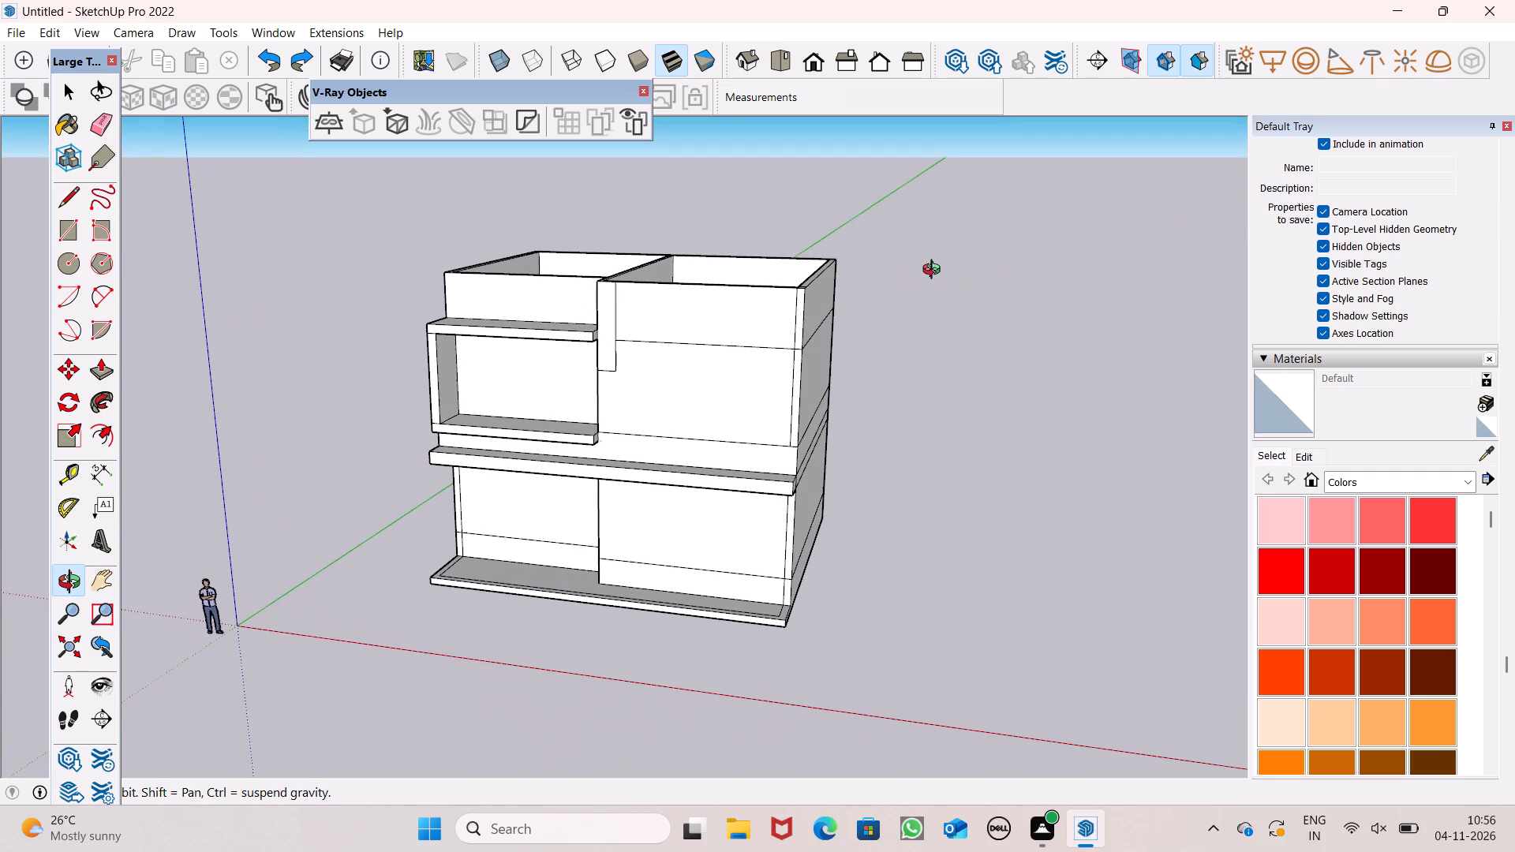
middle_click_drag(935, 271, 935, 268)
scroll(918, 282, "down", 4)
scroll(809, 319, "up", 1)
middle_click_drag(809, 319, 969, 185)
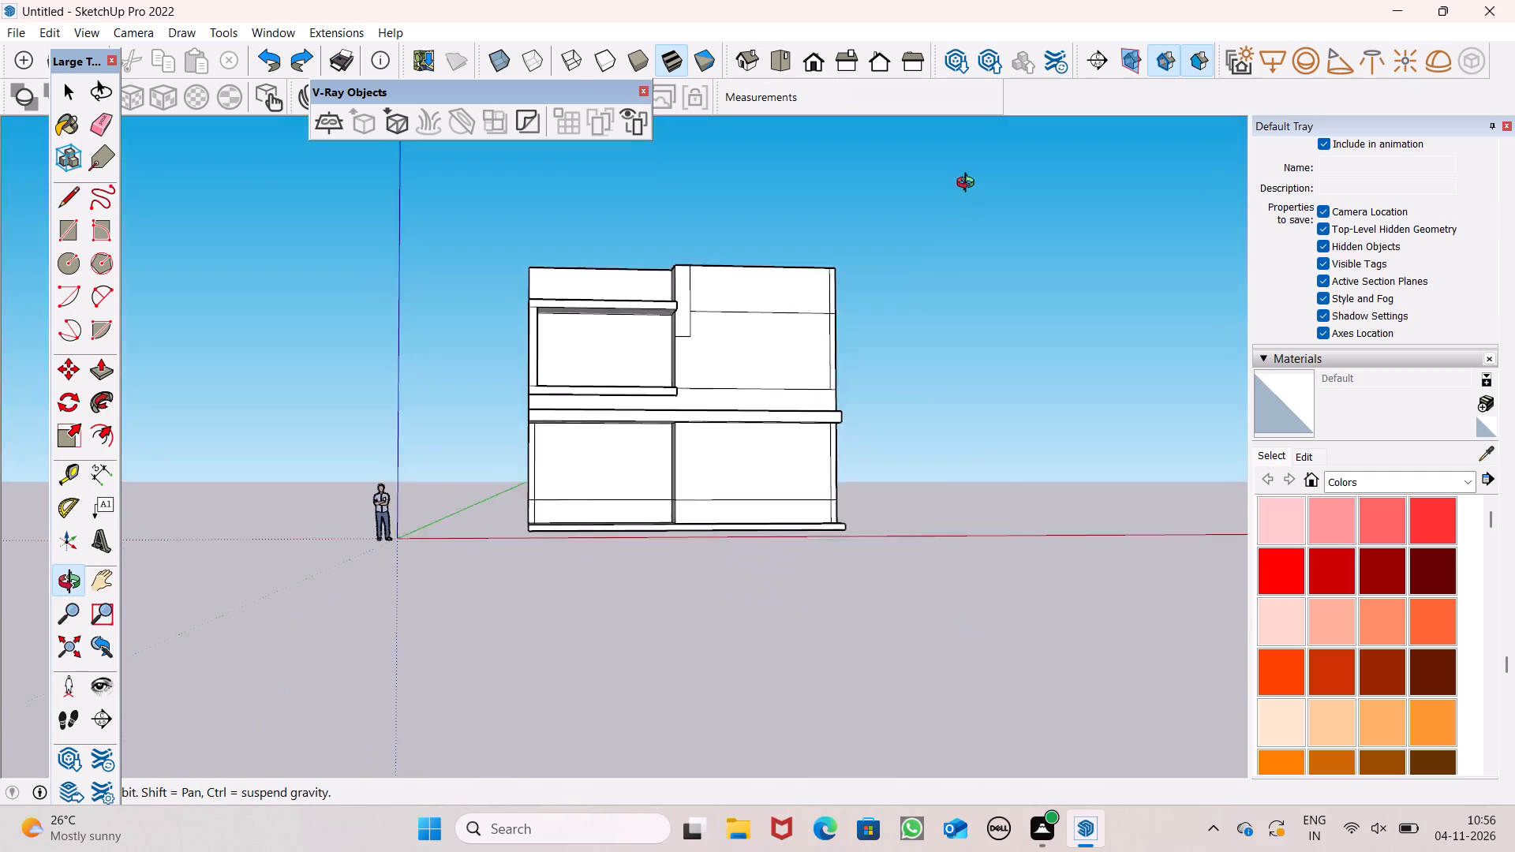
middle_click_drag(969, 185, 866, 327)
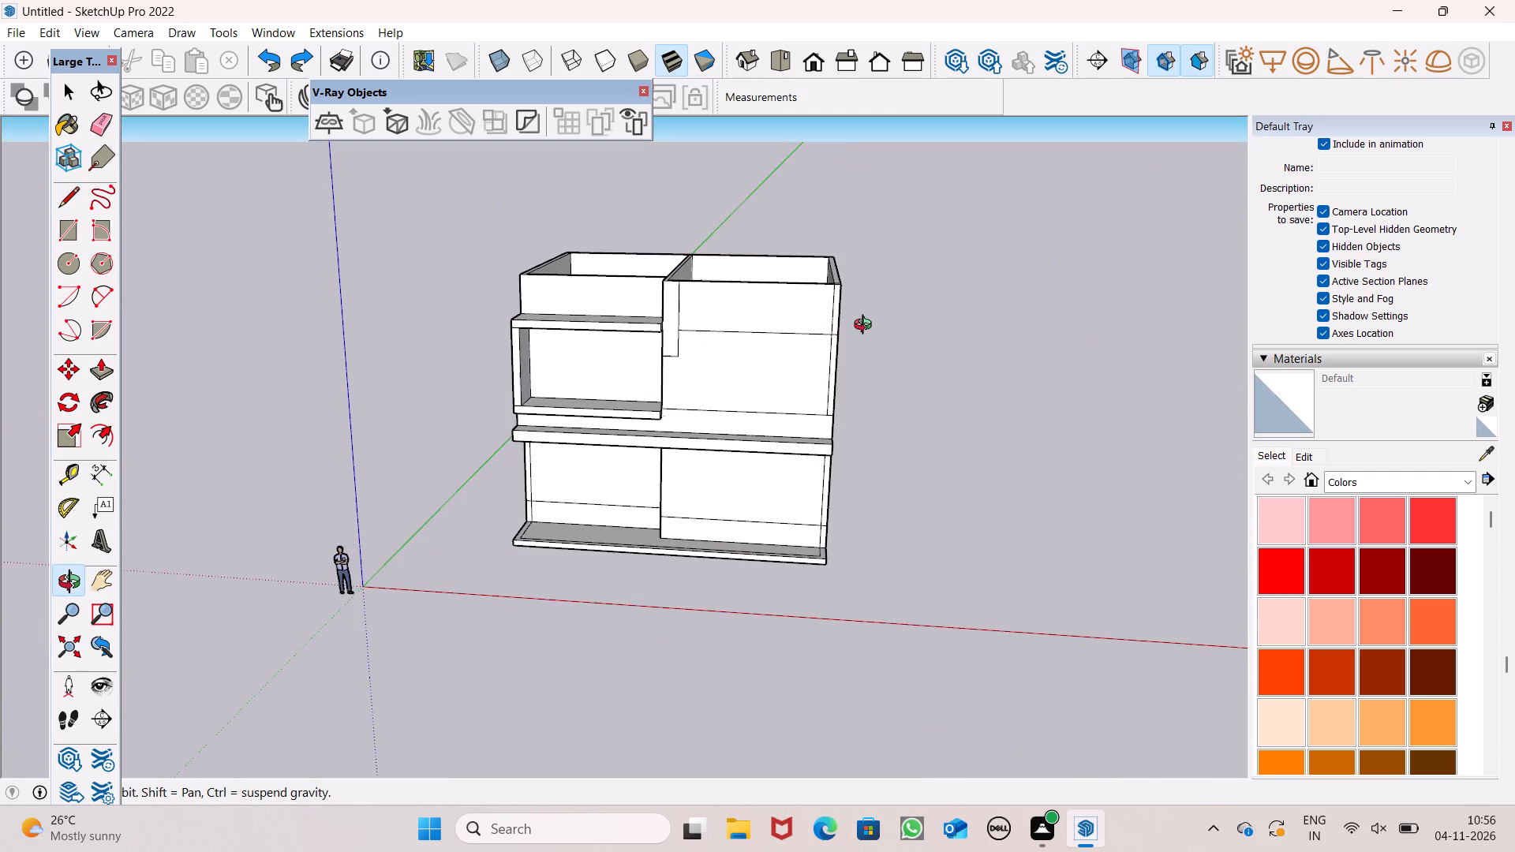
middle_click_drag(866, 327, 341, 686)
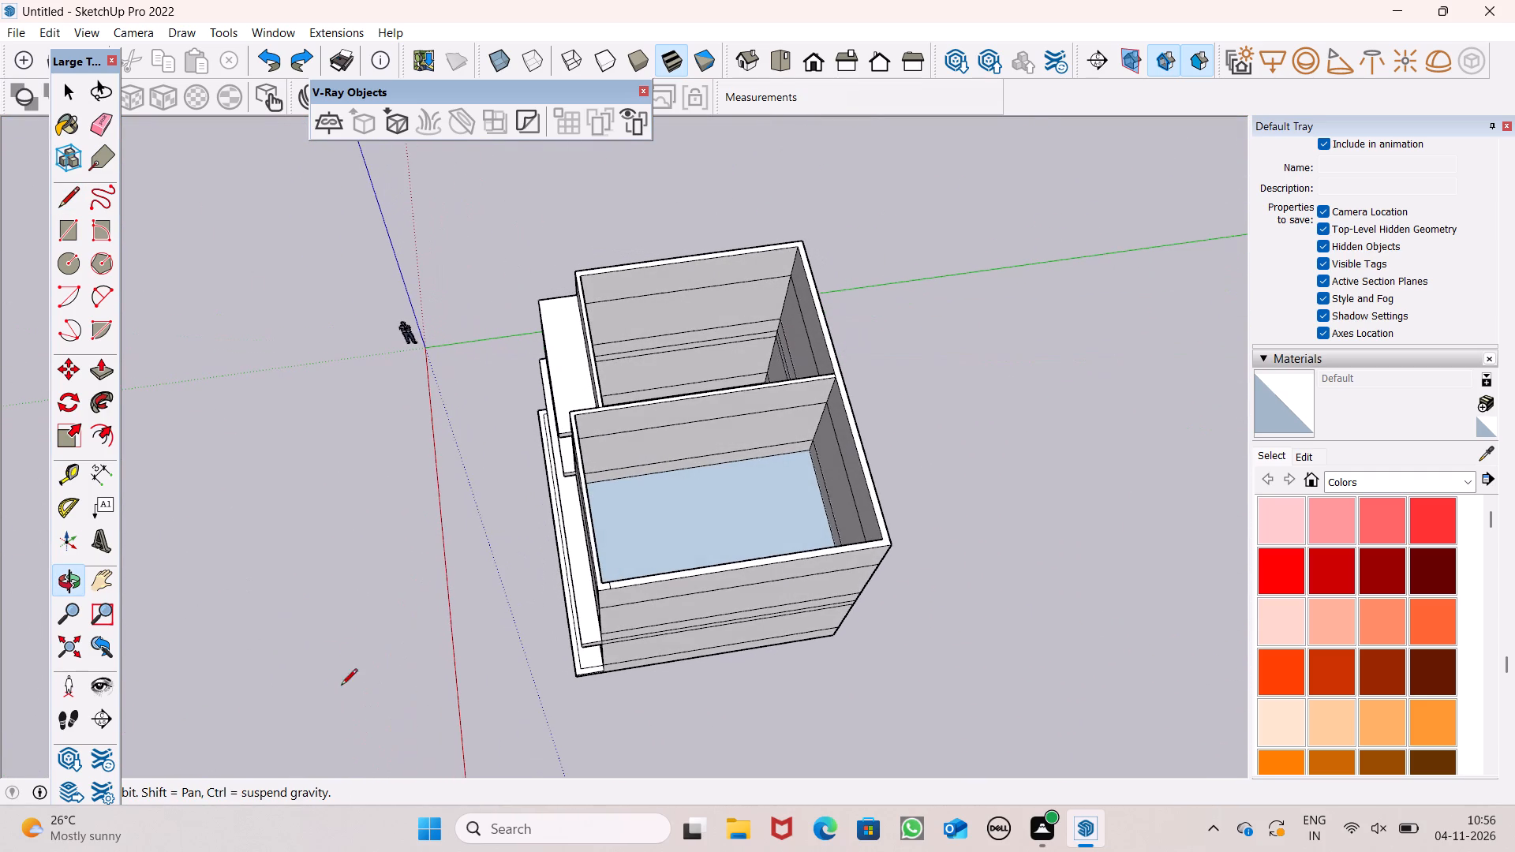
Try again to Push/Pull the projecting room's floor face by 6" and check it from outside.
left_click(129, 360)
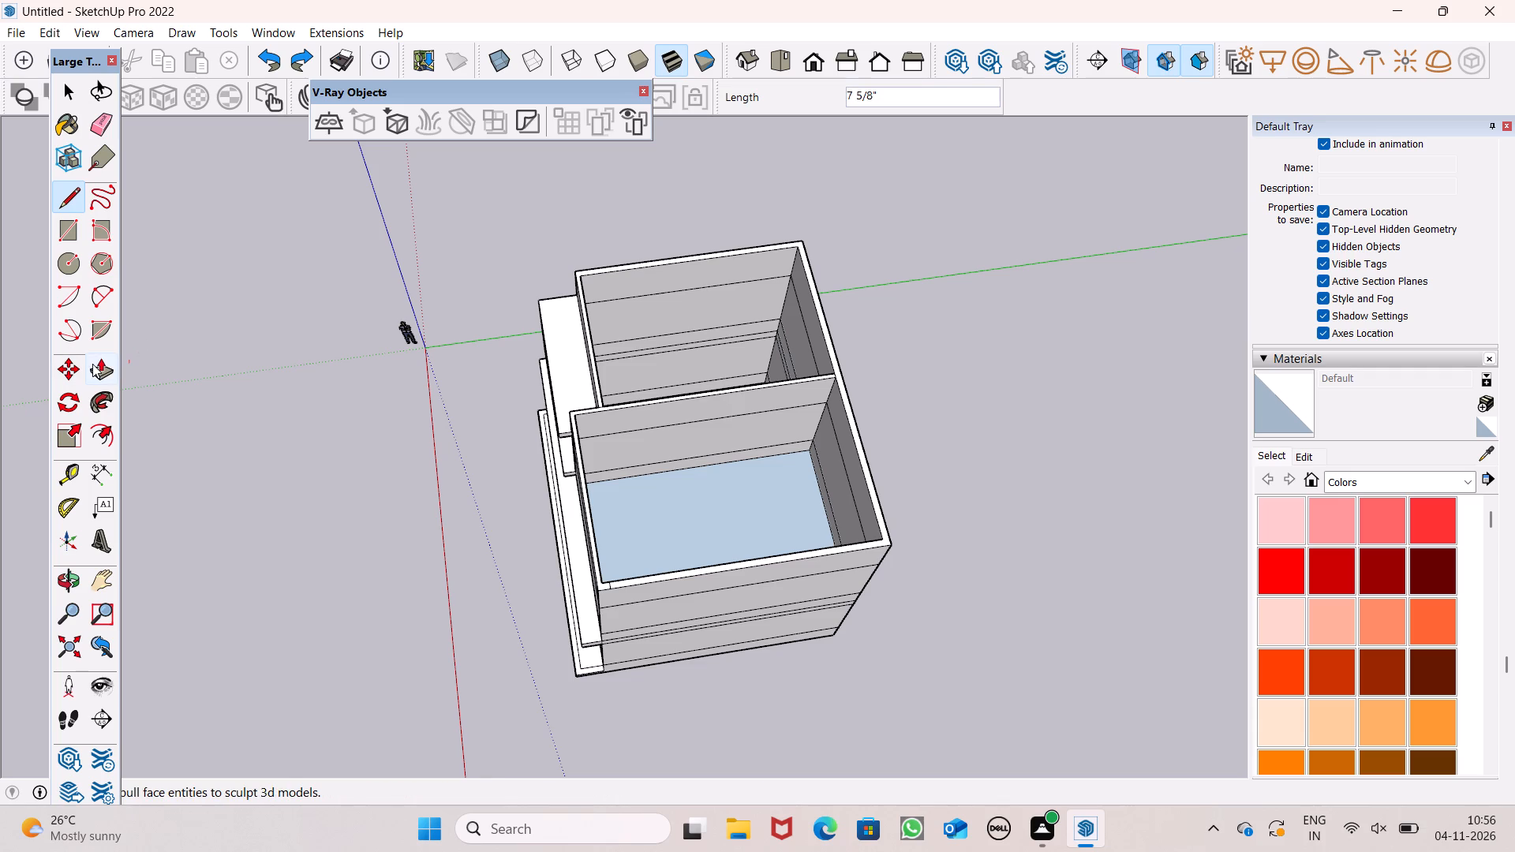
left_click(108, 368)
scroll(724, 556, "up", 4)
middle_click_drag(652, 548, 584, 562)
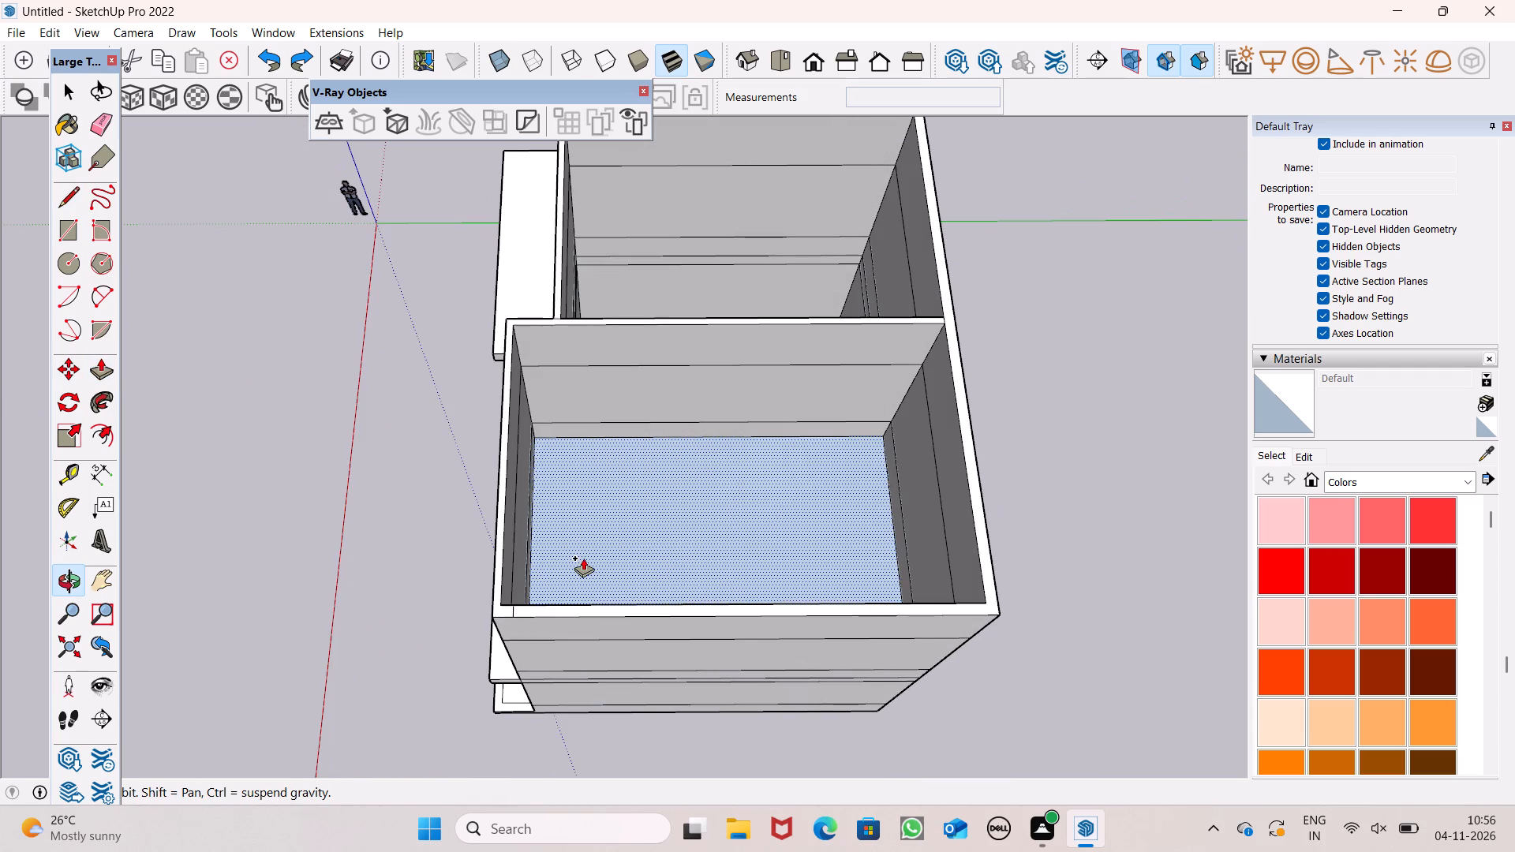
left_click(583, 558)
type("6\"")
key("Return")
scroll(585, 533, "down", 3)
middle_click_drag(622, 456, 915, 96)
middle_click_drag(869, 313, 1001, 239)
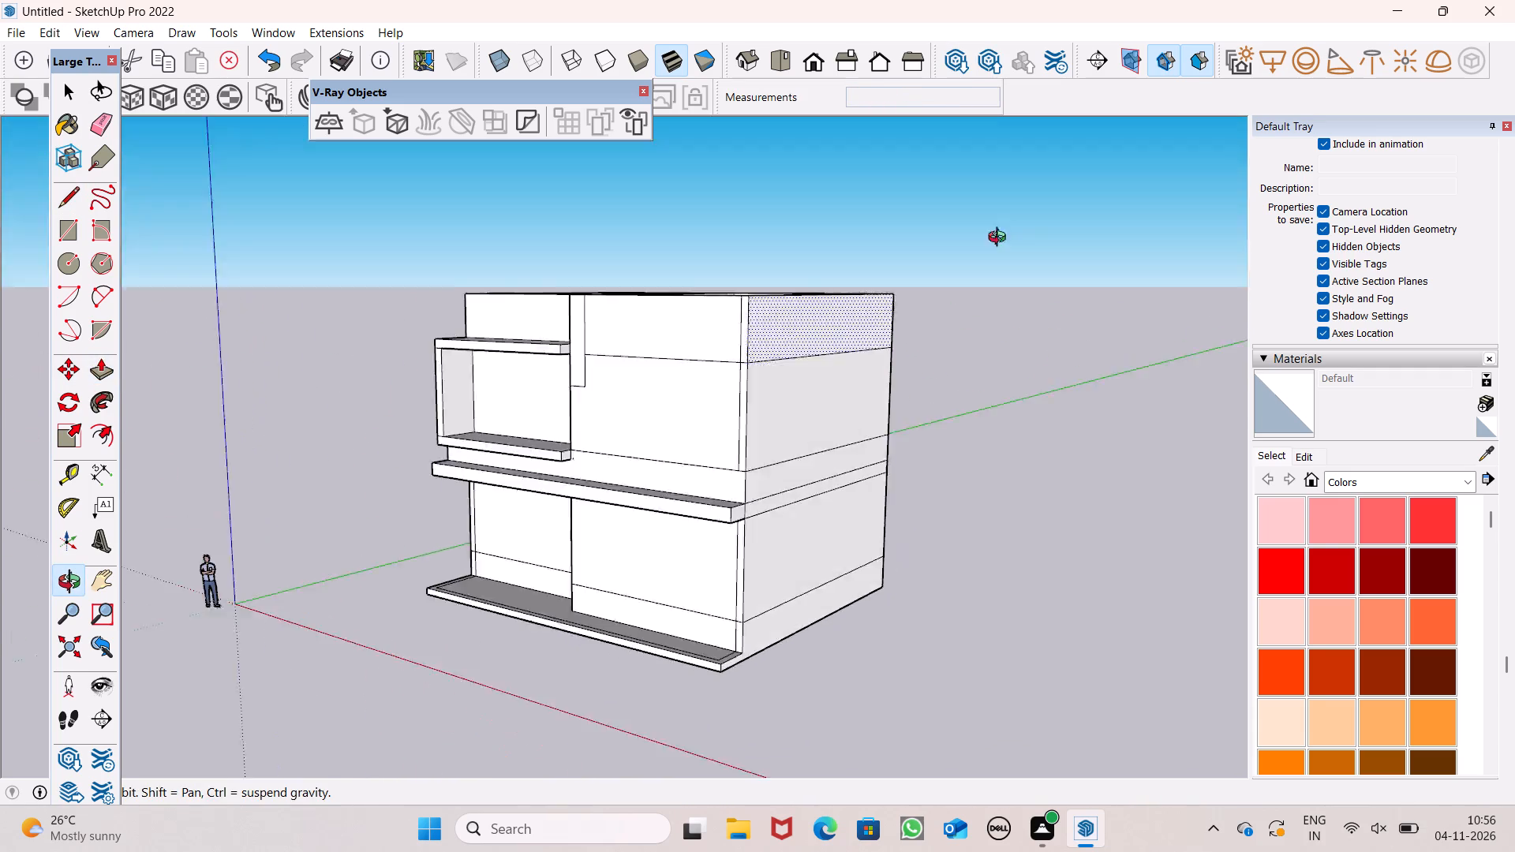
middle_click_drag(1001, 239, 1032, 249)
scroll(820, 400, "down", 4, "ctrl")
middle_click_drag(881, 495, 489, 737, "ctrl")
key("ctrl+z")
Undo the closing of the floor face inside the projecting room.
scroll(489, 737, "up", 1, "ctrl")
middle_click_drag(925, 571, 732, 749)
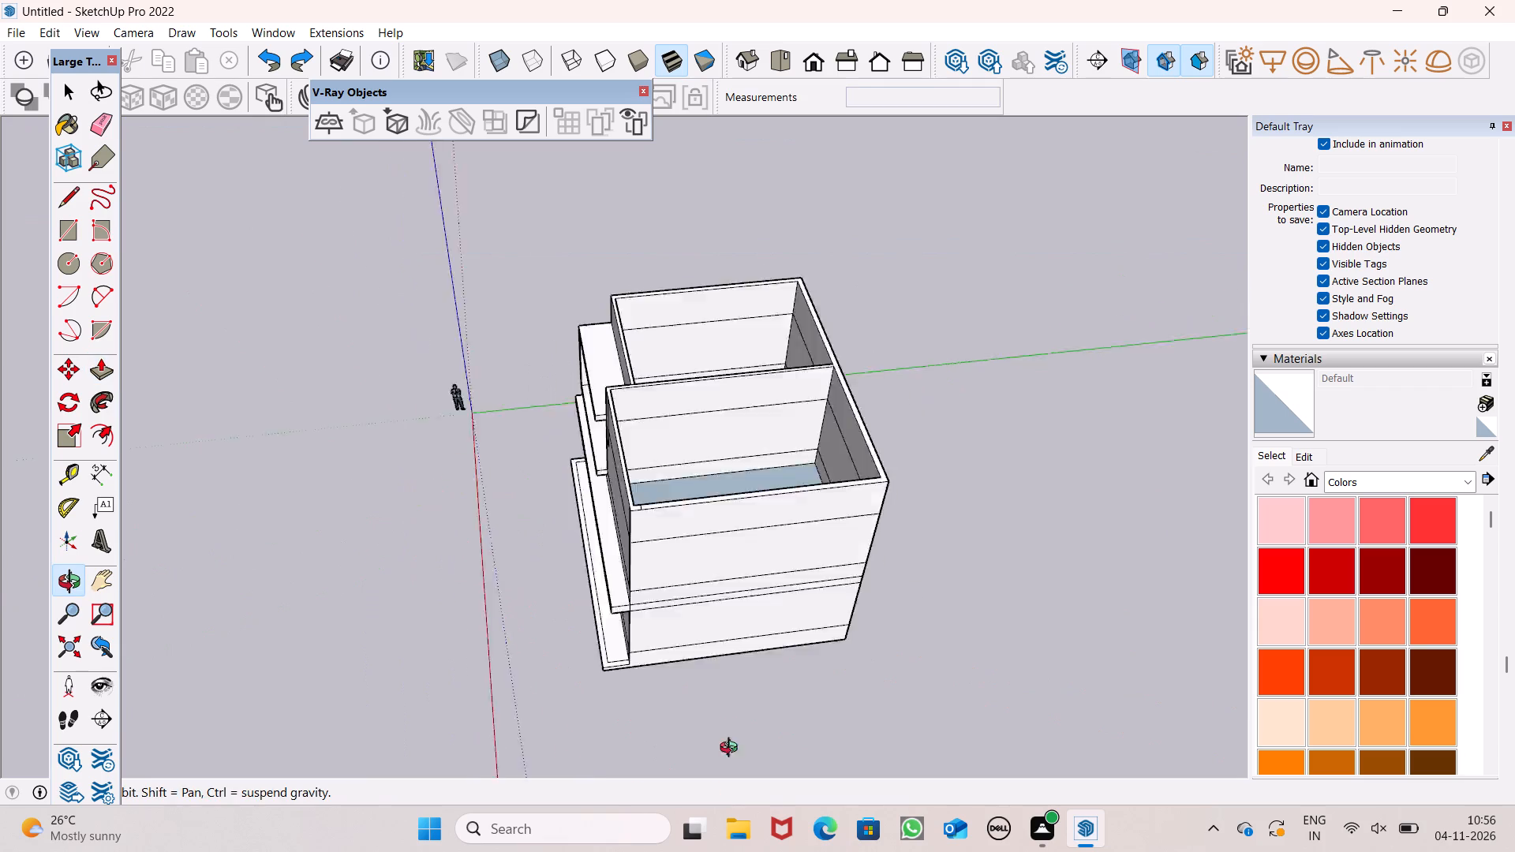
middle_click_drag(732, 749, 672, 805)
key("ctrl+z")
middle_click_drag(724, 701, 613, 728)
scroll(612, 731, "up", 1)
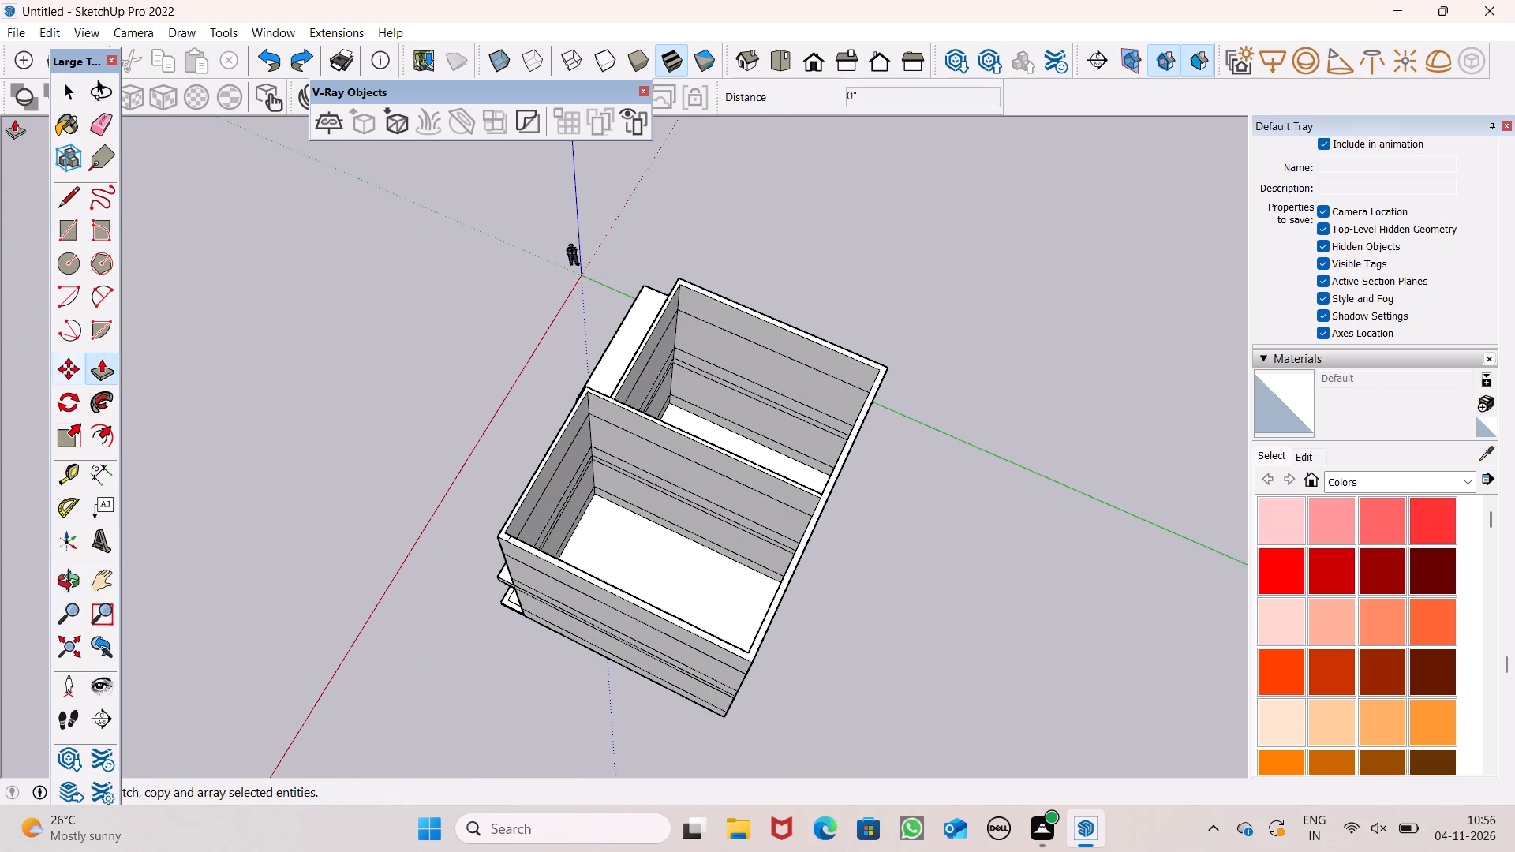
Close the projecting room's floor face with a line about 2' 1 3/4" long over the middle seam inside its front wall.
left_click(63, 196)
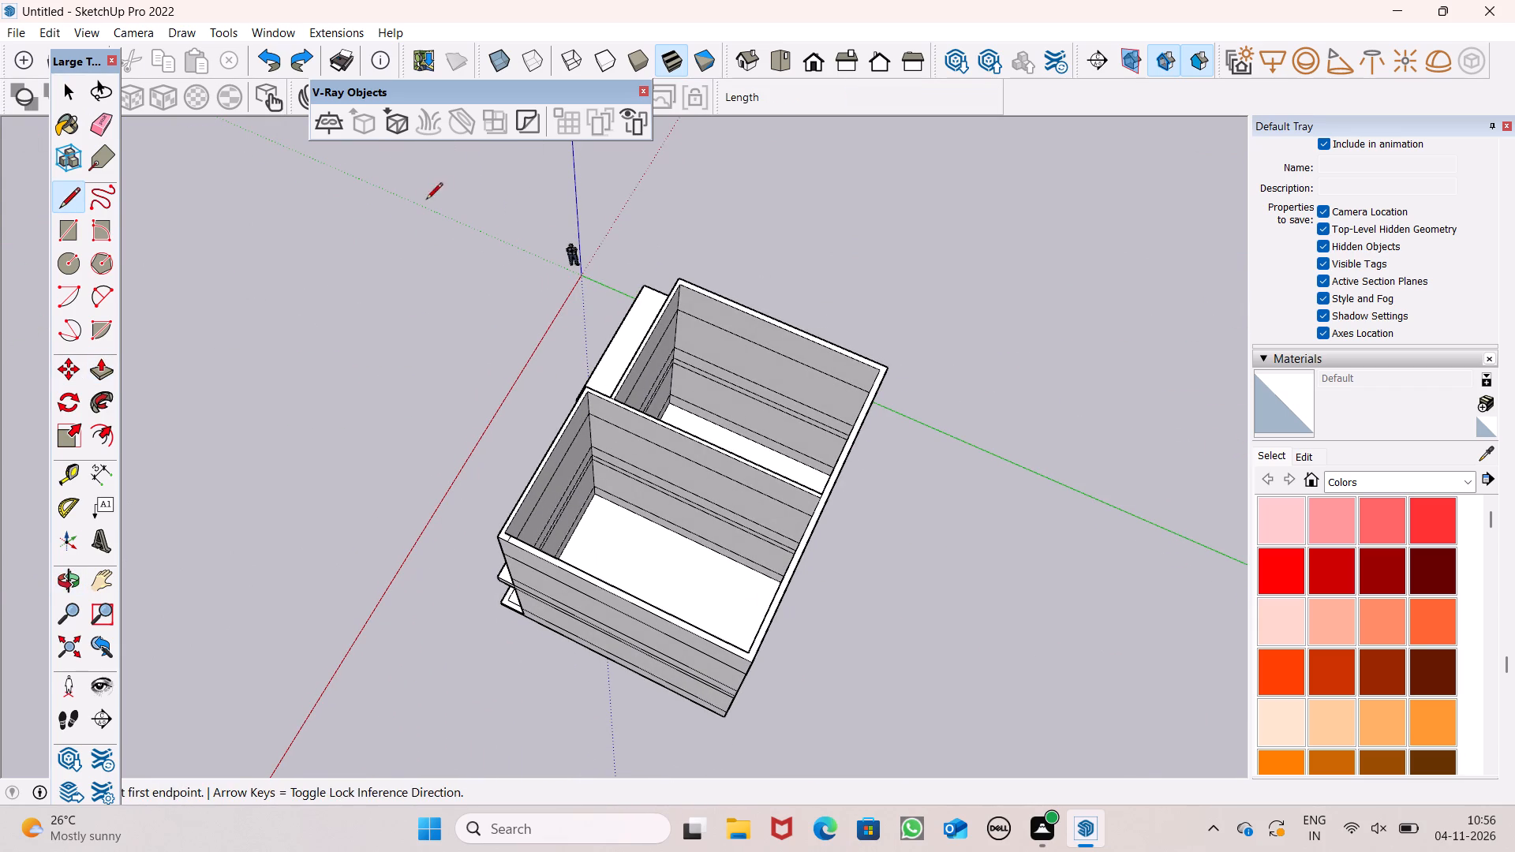
middle_click_drag(406, 223, 183, 137)
scroll(183, 137, "up", 1)
scroll(622, 645, "up", 6)
middle_click_drag(802, 628, 618, 530)
scroll(618, 581, "up", 1)
scroll(716, 427, "down", 1)
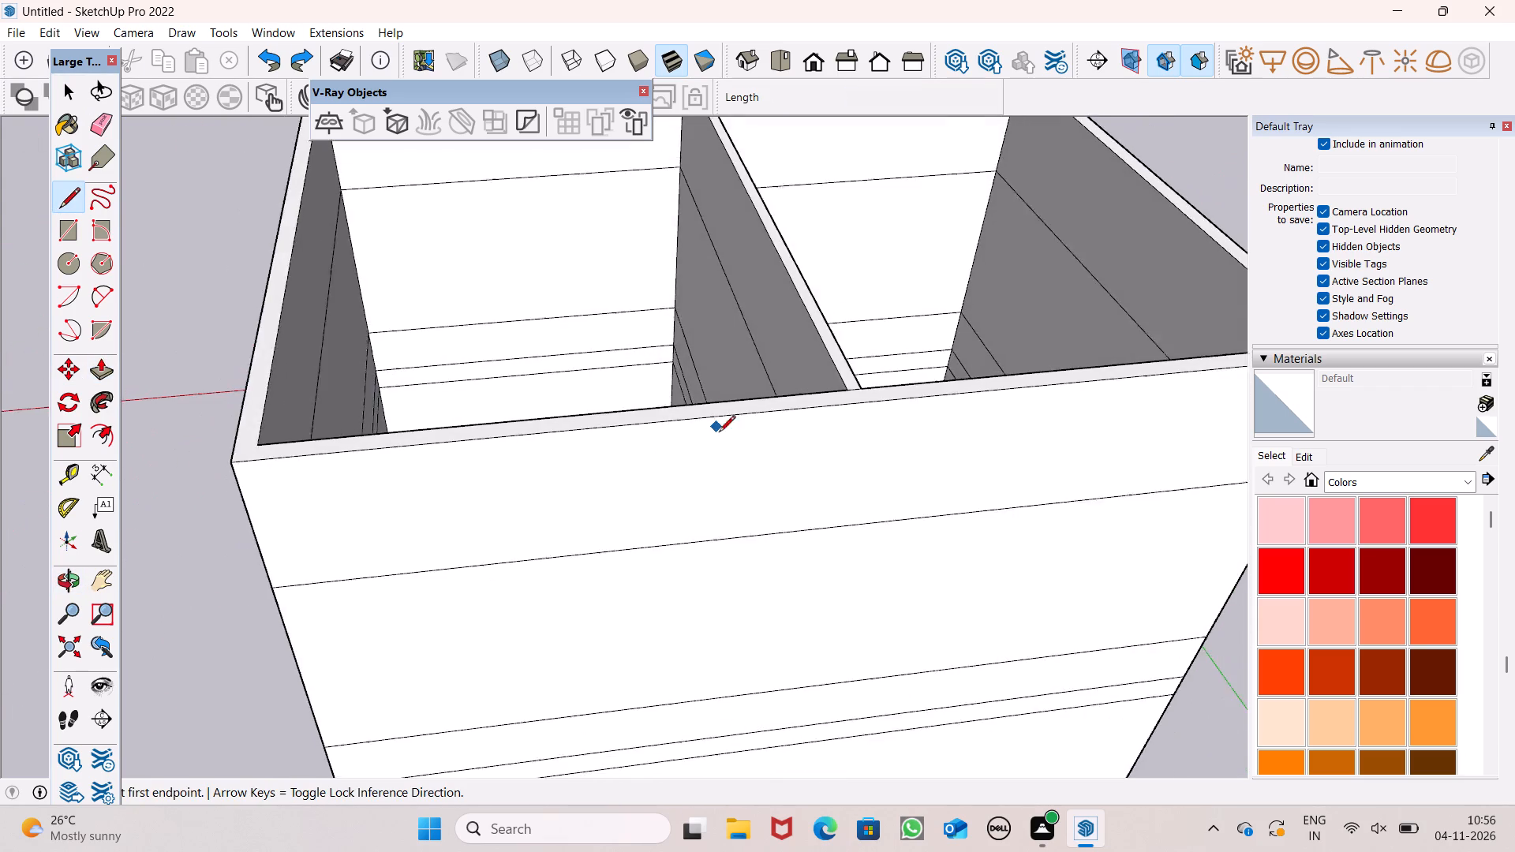
scroll(719, 433, "down", 3)
scroll(778, 377, "down", 3)
middle_click_drag(730, 408, 734, 564)
scroll(645, 424, "down", 1)
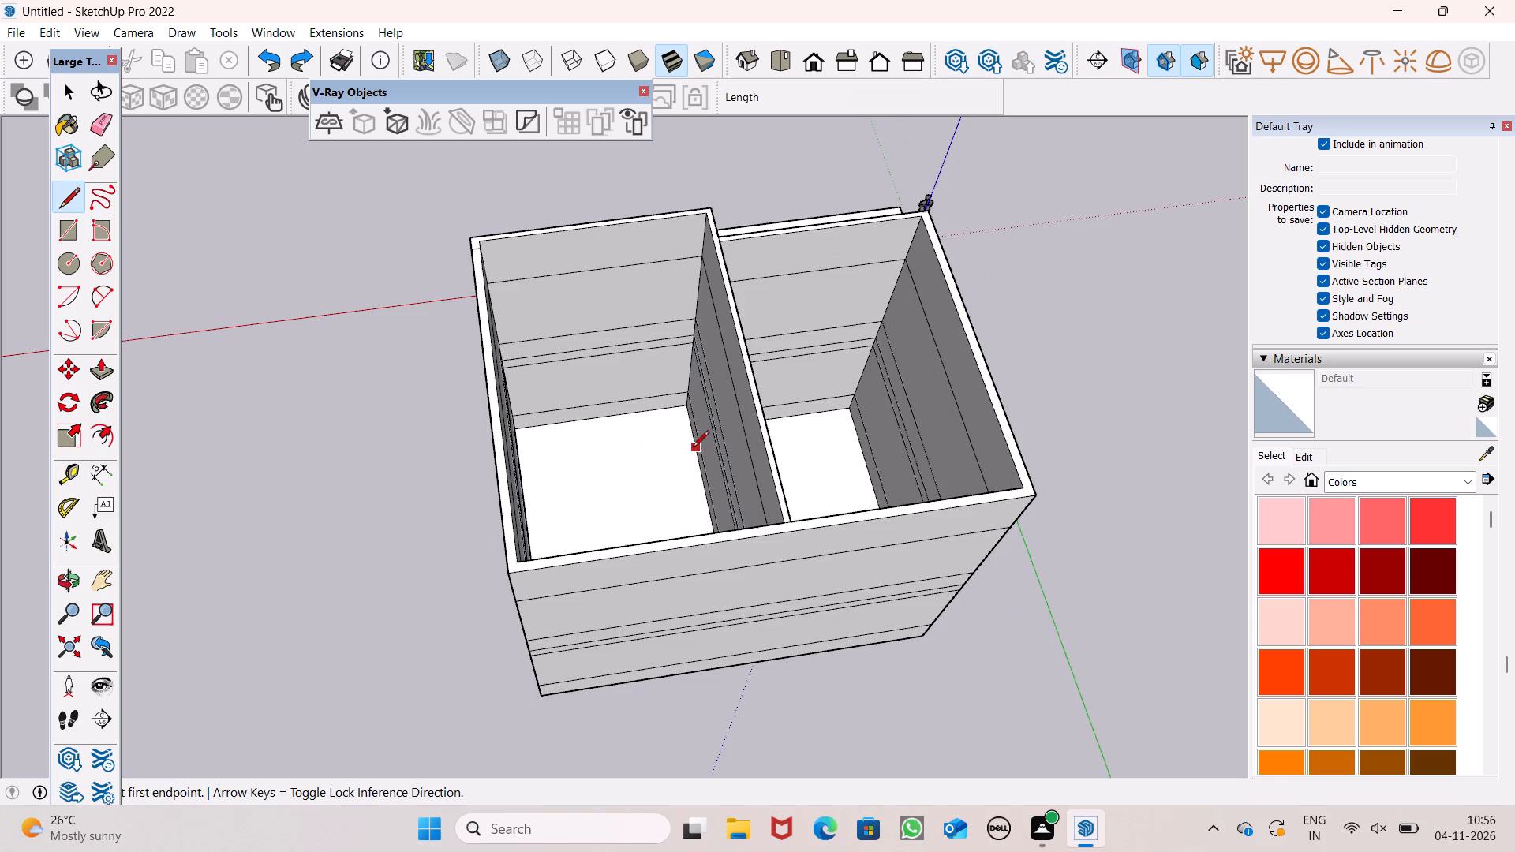
middle_click_drag(691, 448, 603, 515)
scroll(475, 372, "up", 7)
scroll(477, 379, "down", 3)
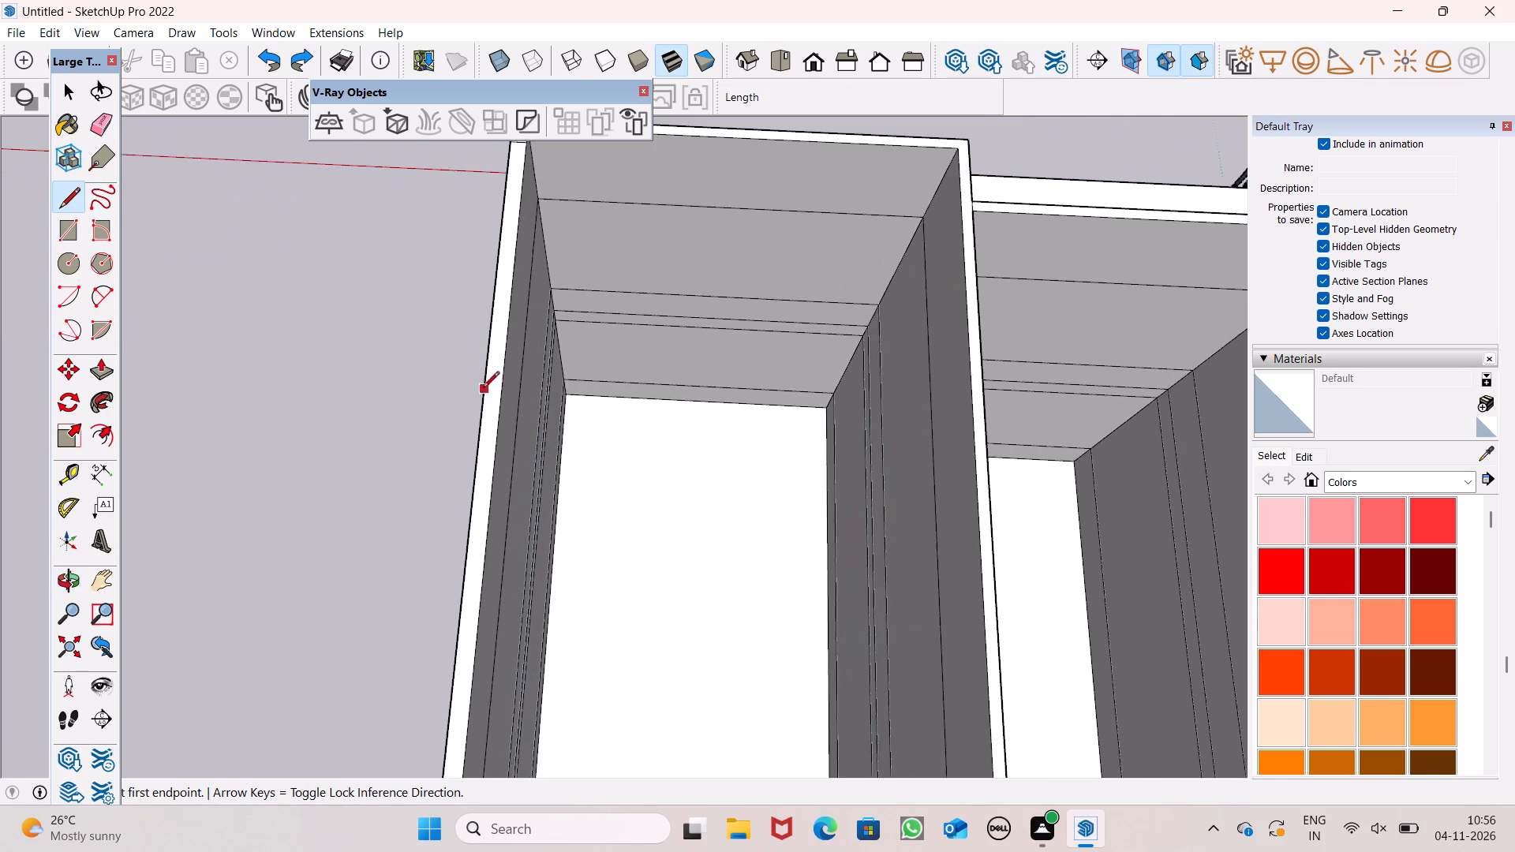
middle_click_drag(602, 413, 647, 289)
scroll(662, 328, "up", 3)
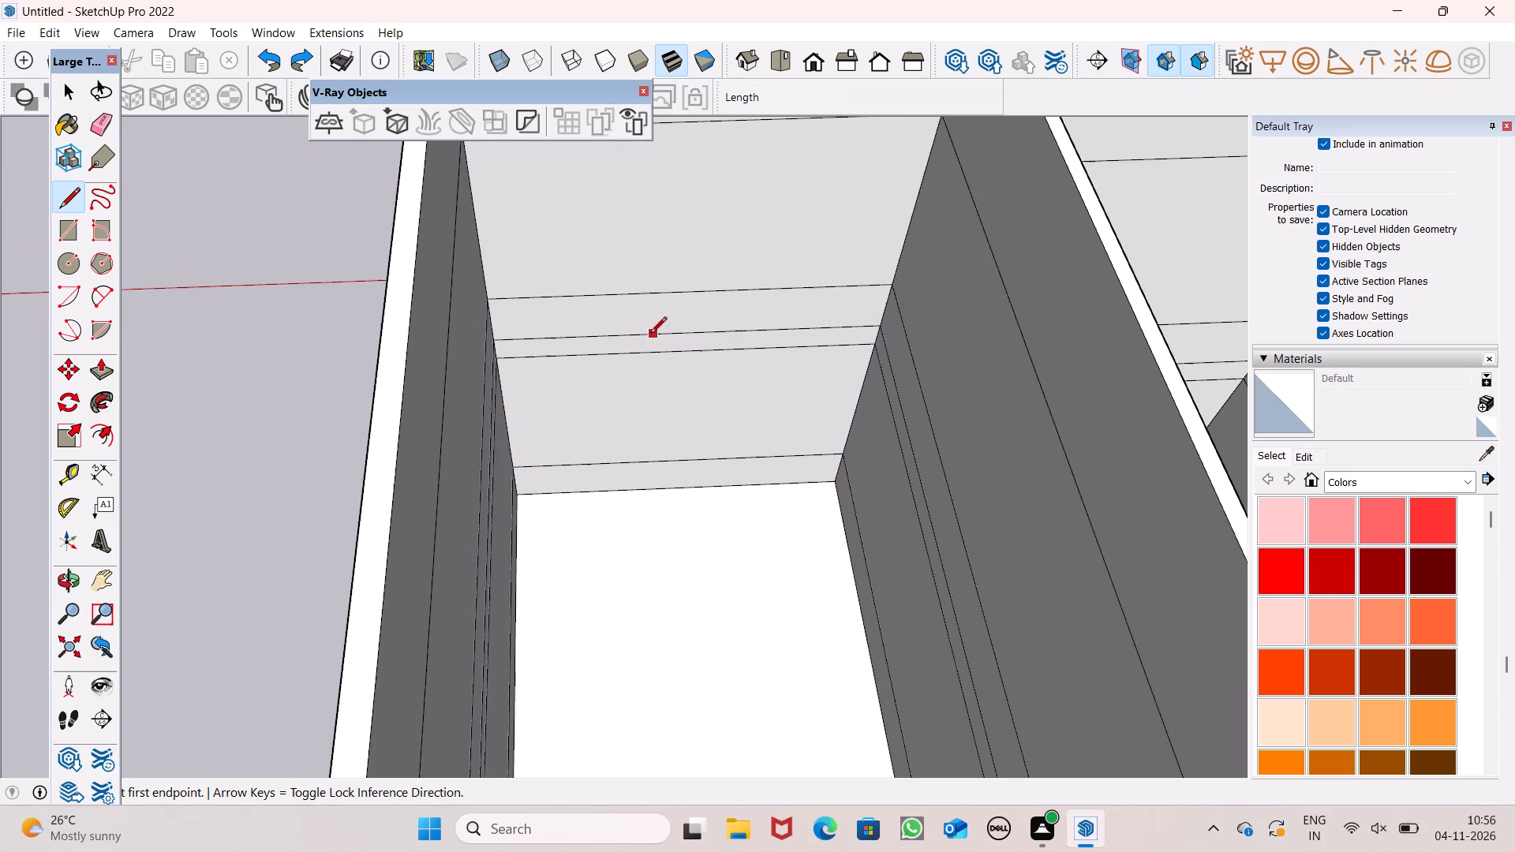
left_click(629, 338)
left_click(671, 342)
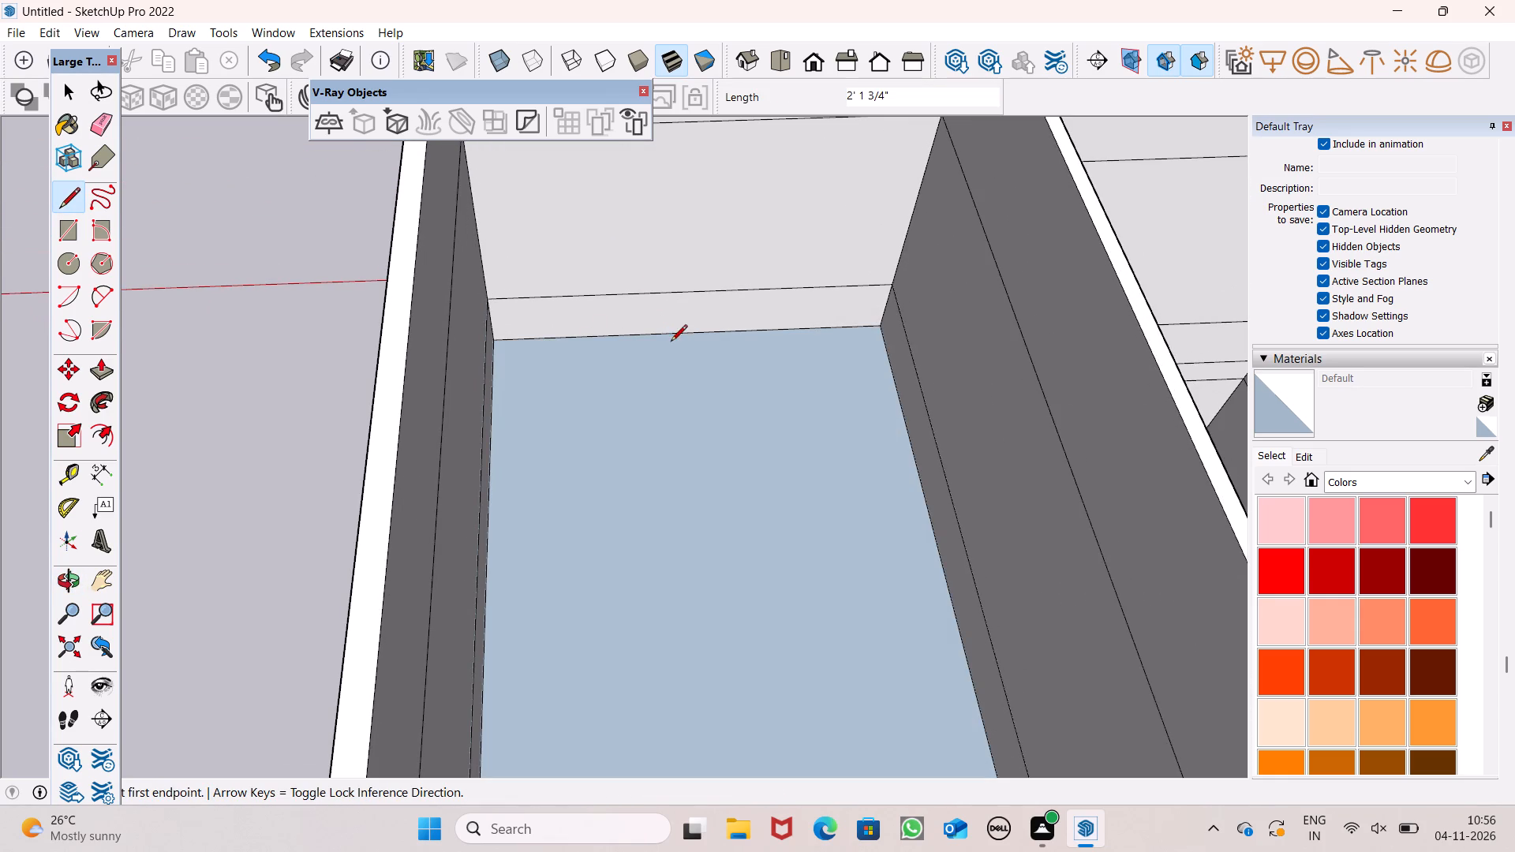
Push/Pull the new floor face inside the projecting room by 6".
left_click(110, 367)
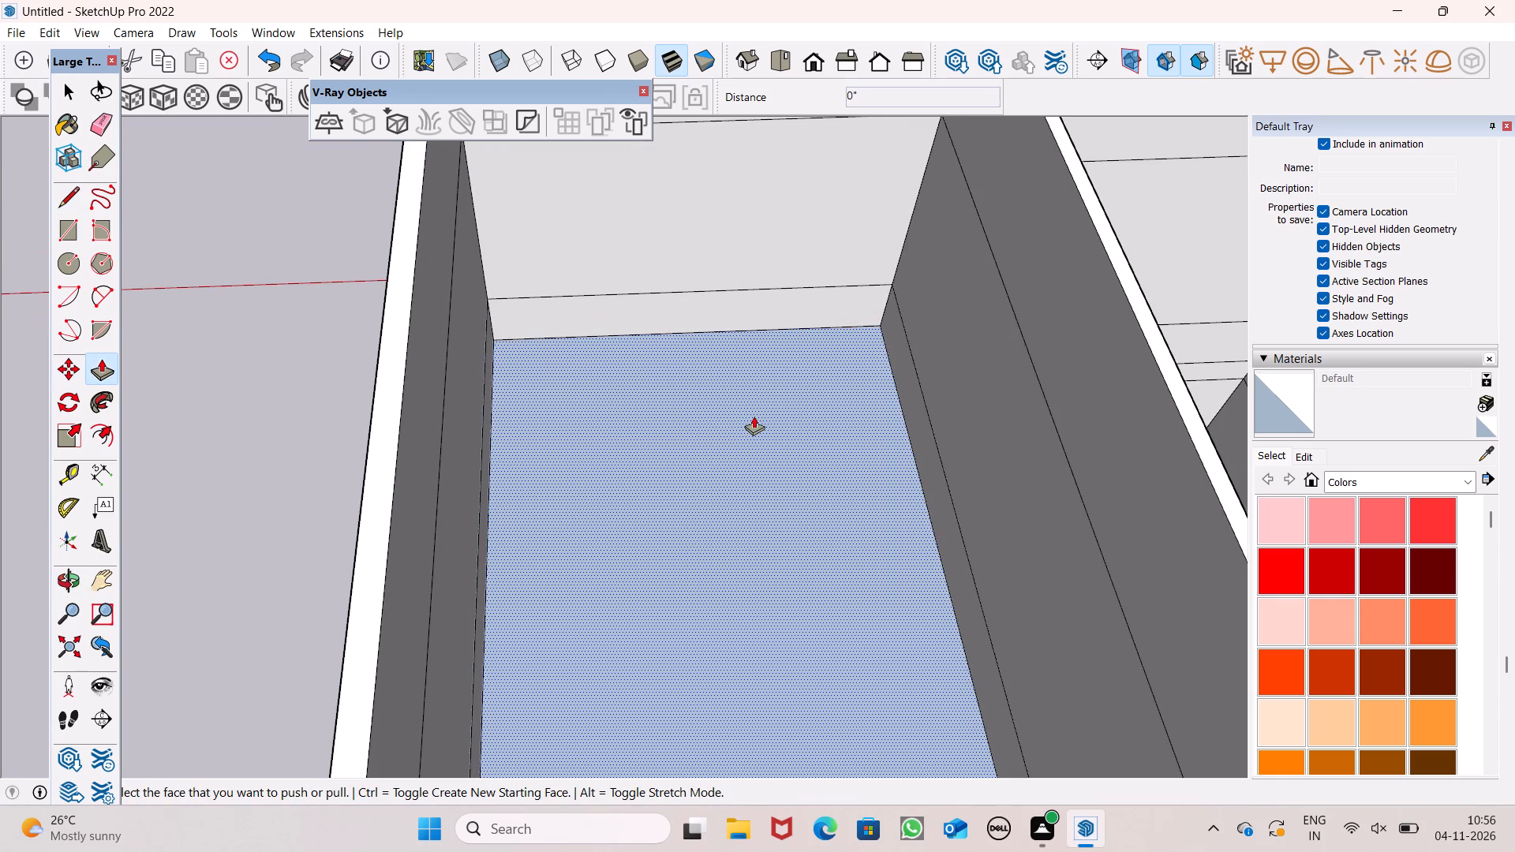
scroll(754, 416, "down", 1)
left_click_drag(750, 473, 750, 489)
type("6\"")
key("Return")
scroll(703, 383, "down", 3)
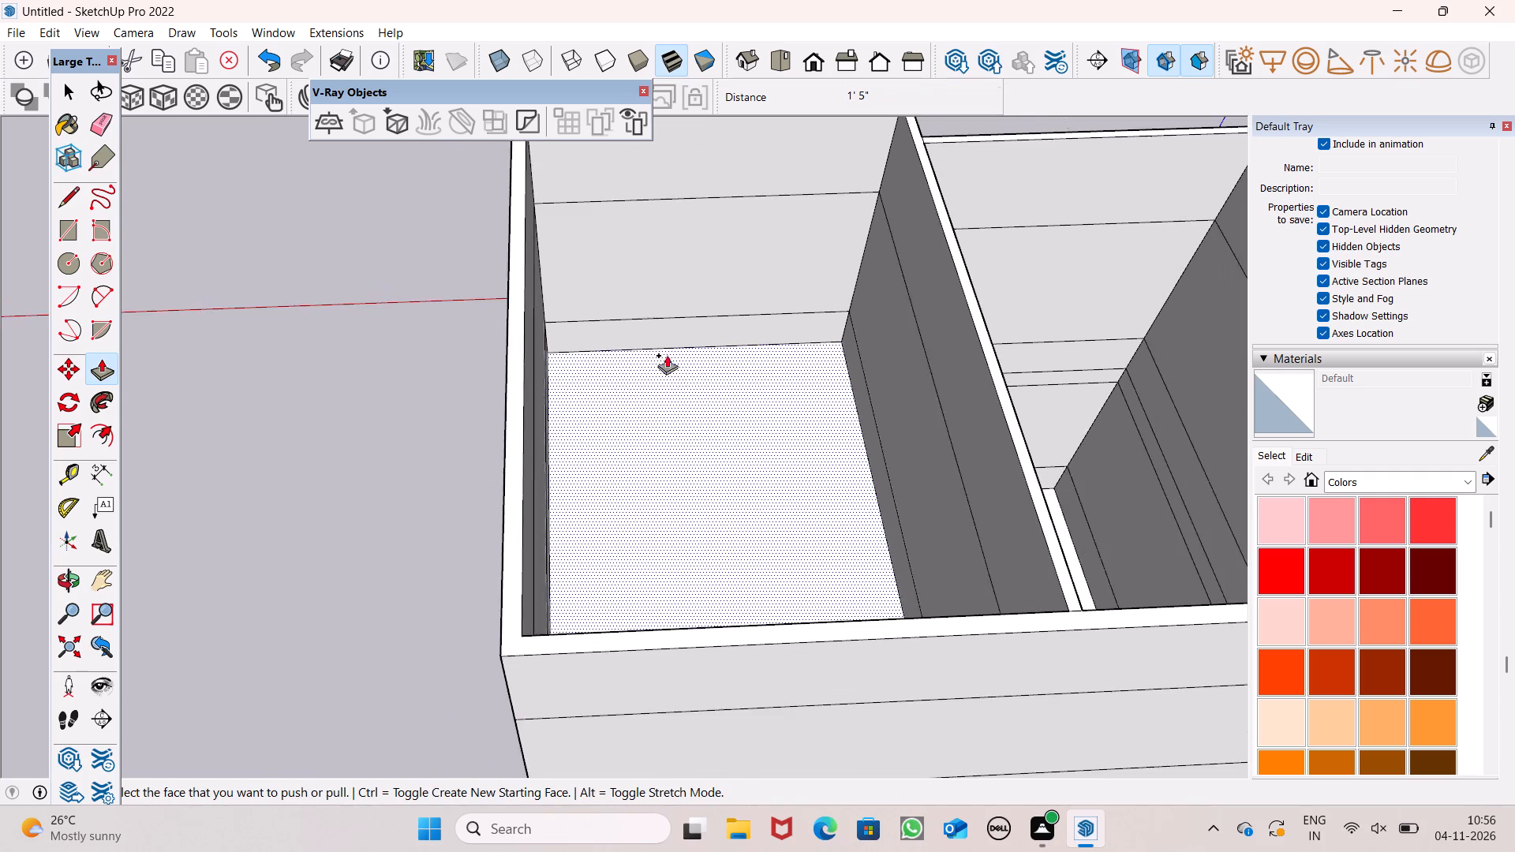
Close a roof face over the projecting room by drawing a short line along the top inner edge of its outer side wall.
left_click(67, 216)
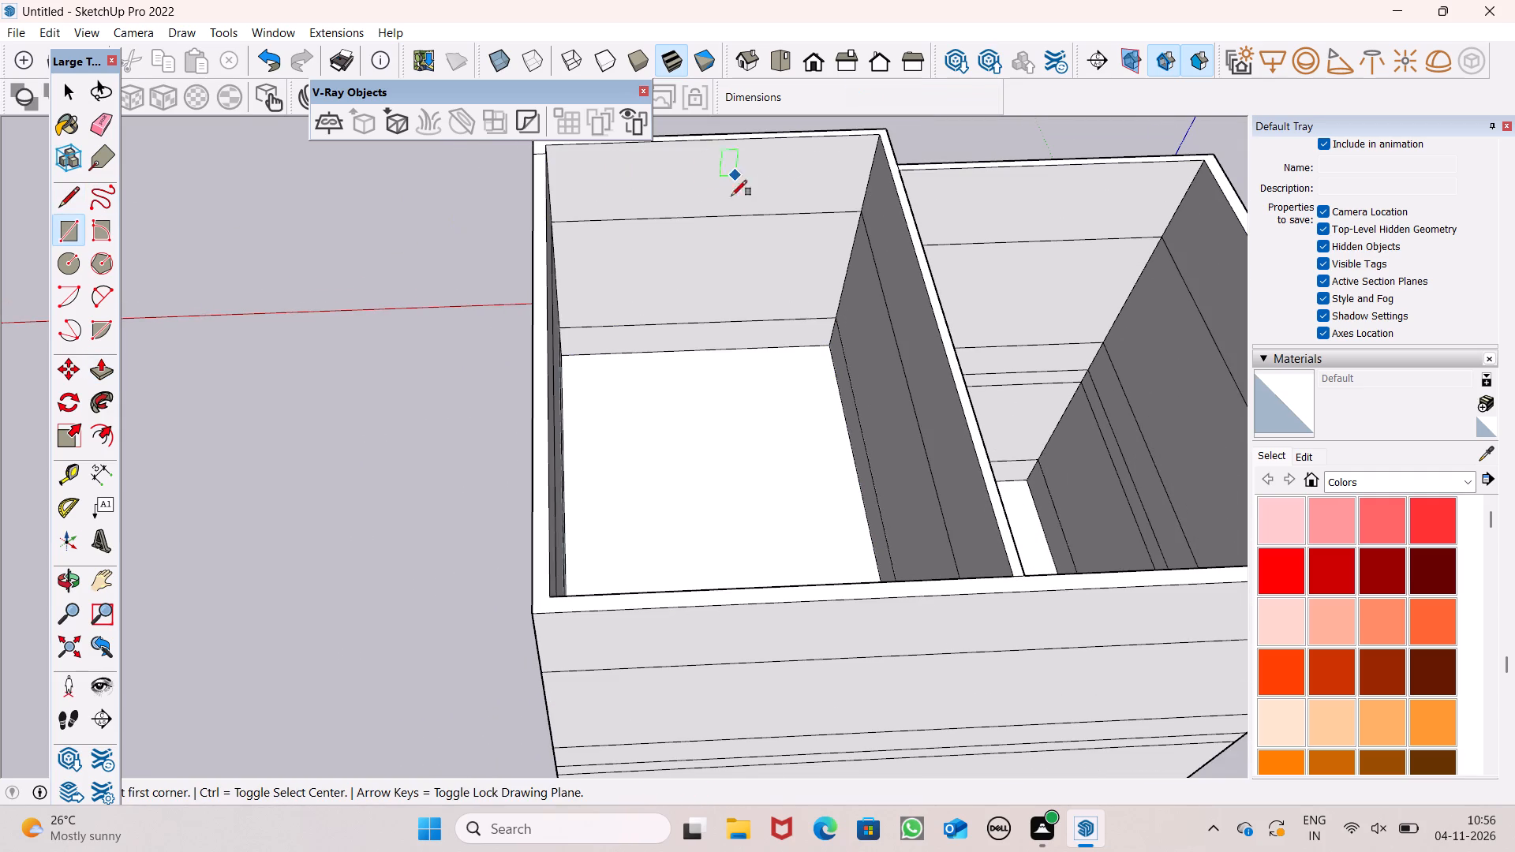
scroll(722, 236, "down", 4)
scroll(686, 191, "up", 6)
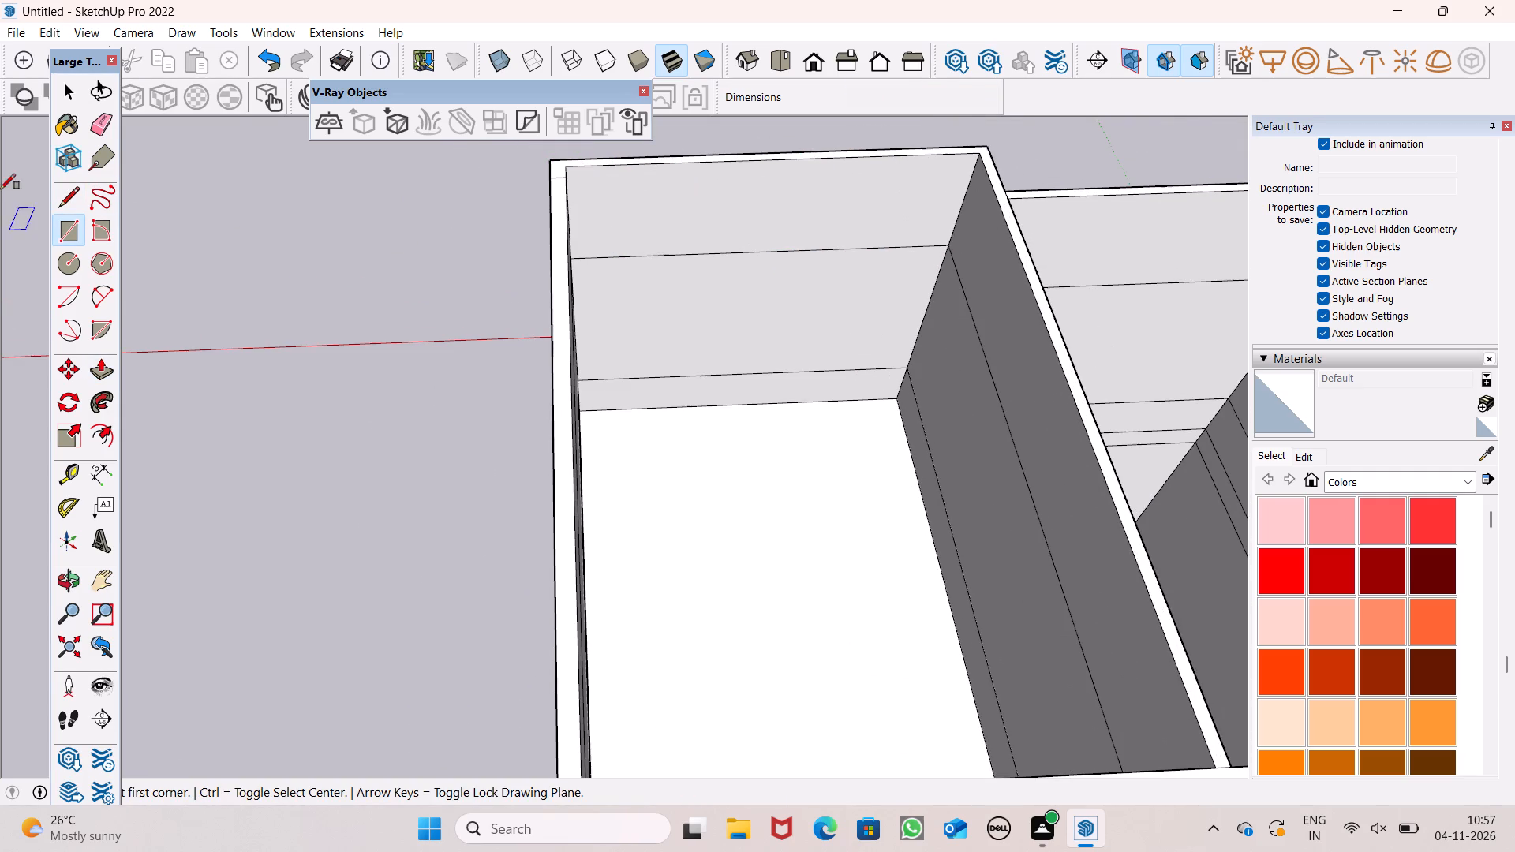
left_click(61, 196)
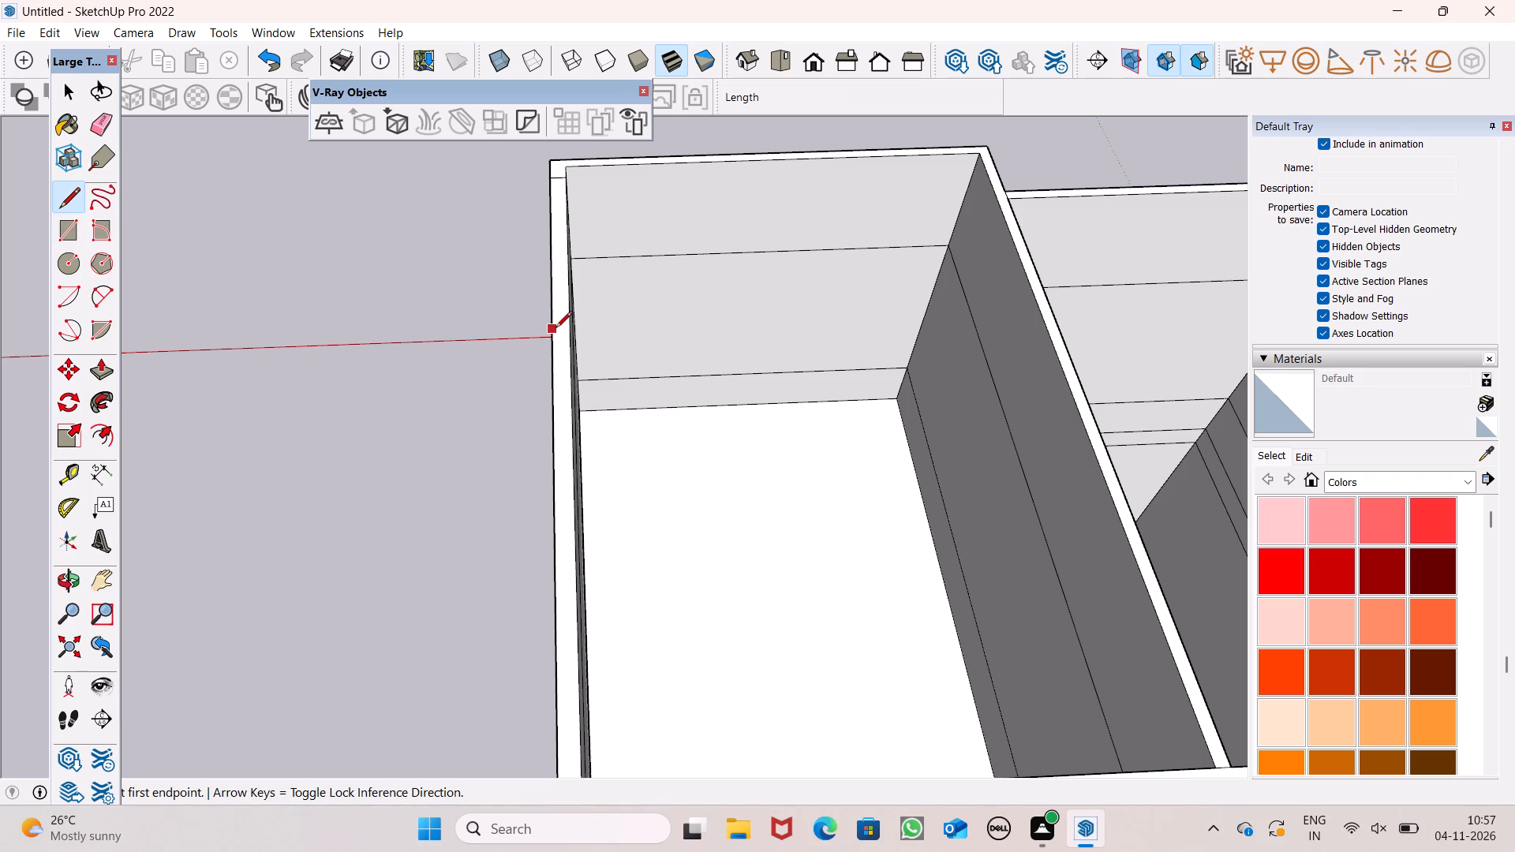
scroll(555, 329, "up", 2)
left_click(577, 308)
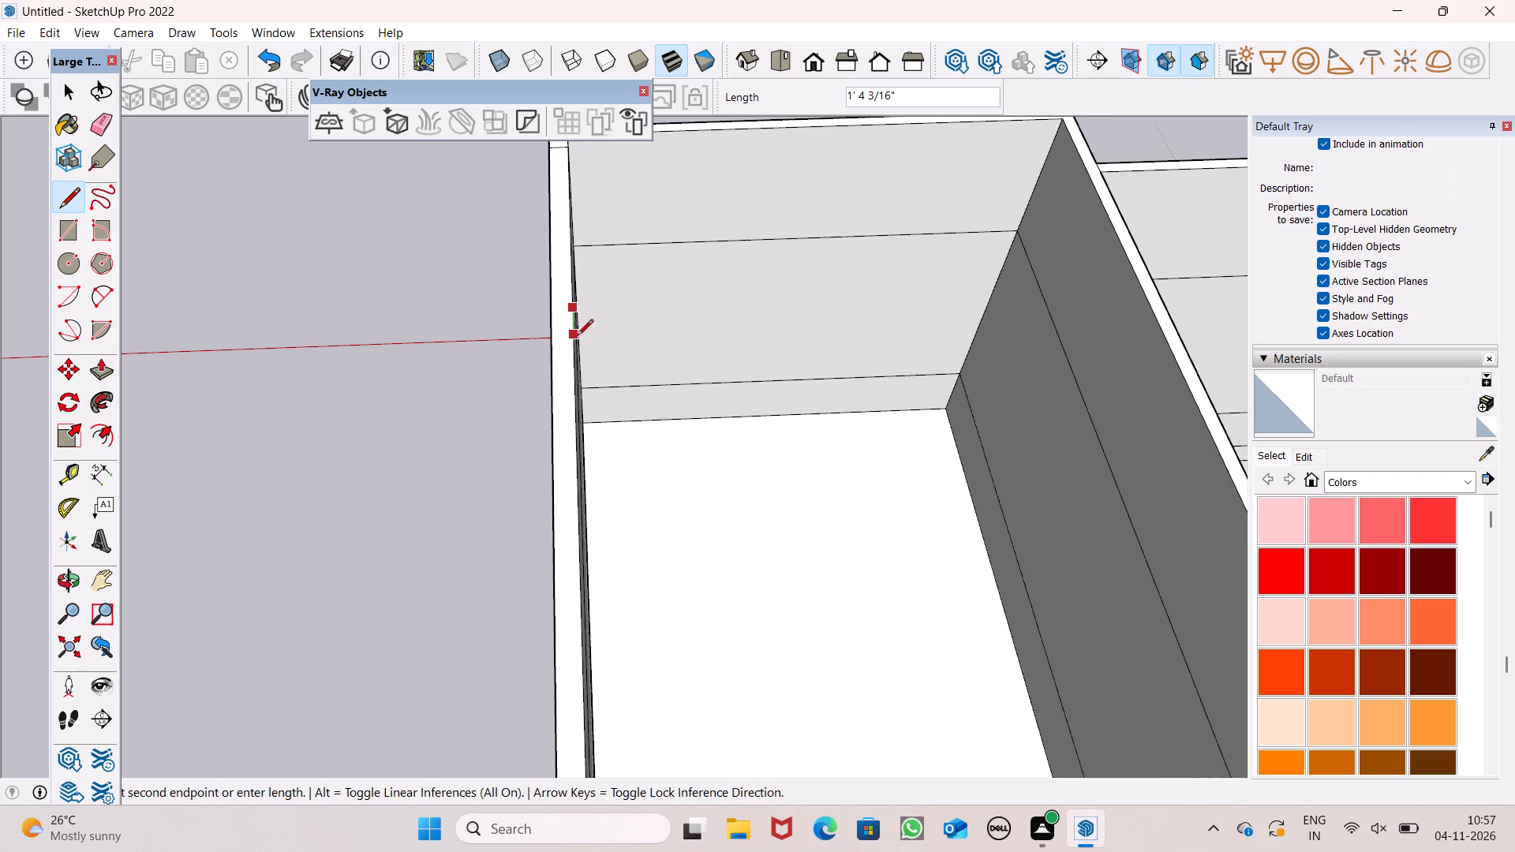
left_click(577, 337)
Push/Pull the roof face over the projecting room by 6".
left_click(102, 381)
key("space")
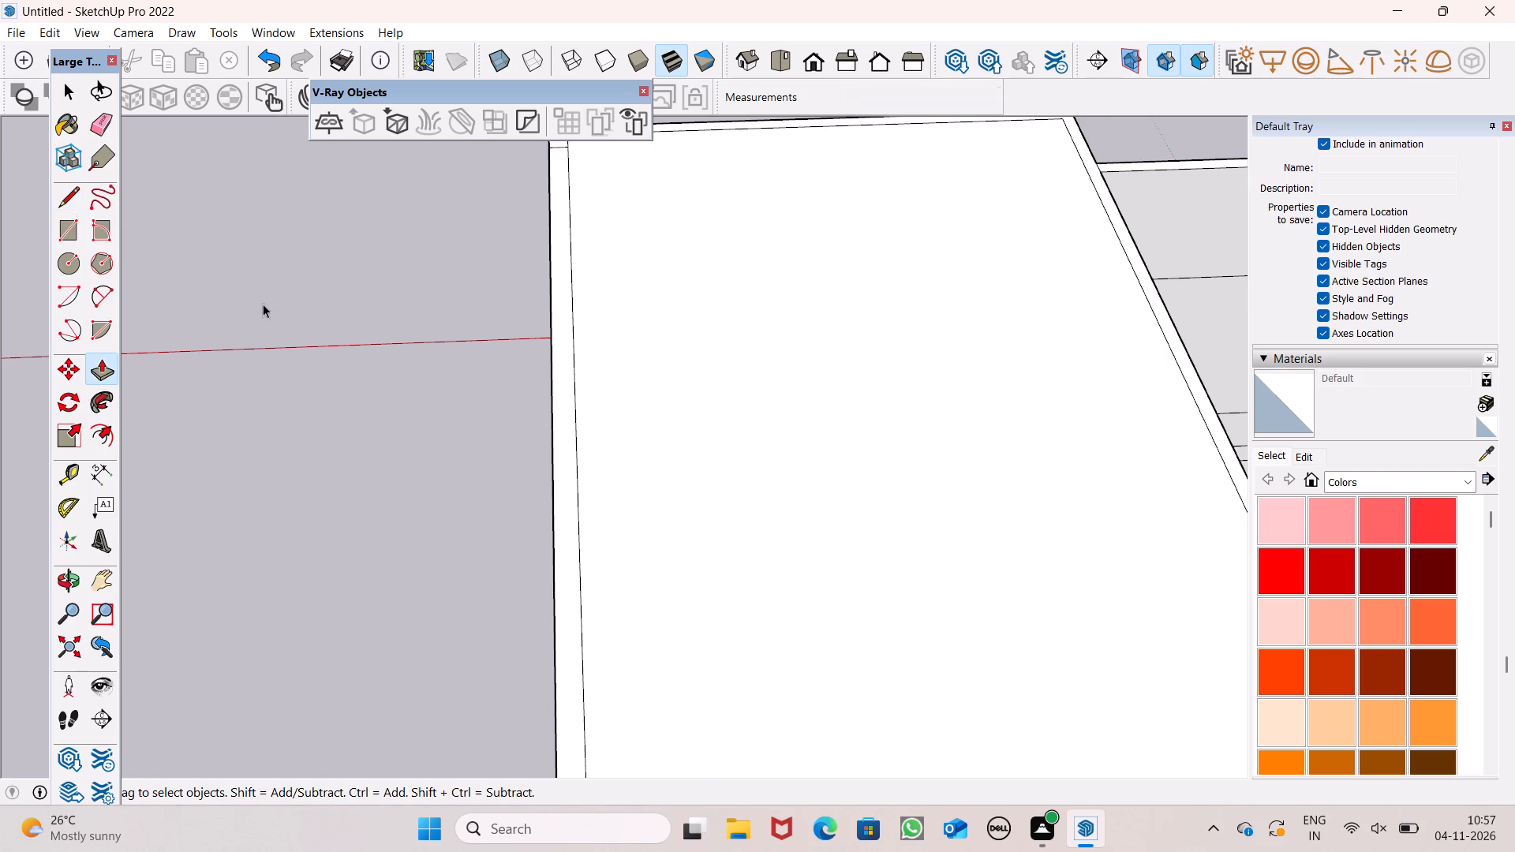
scroll(688, 391, "down", 3)
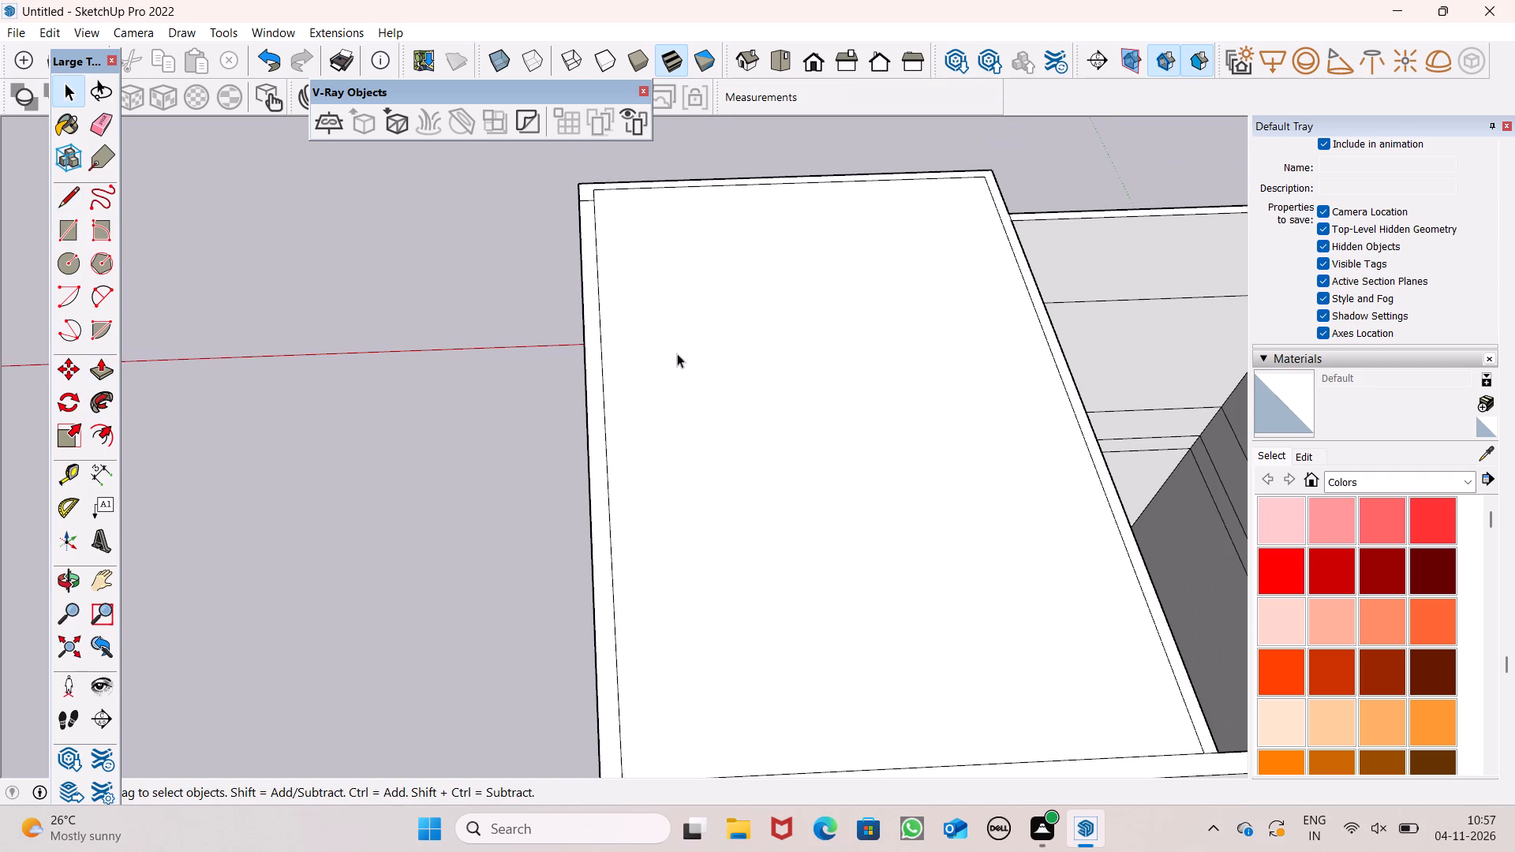
key("space")
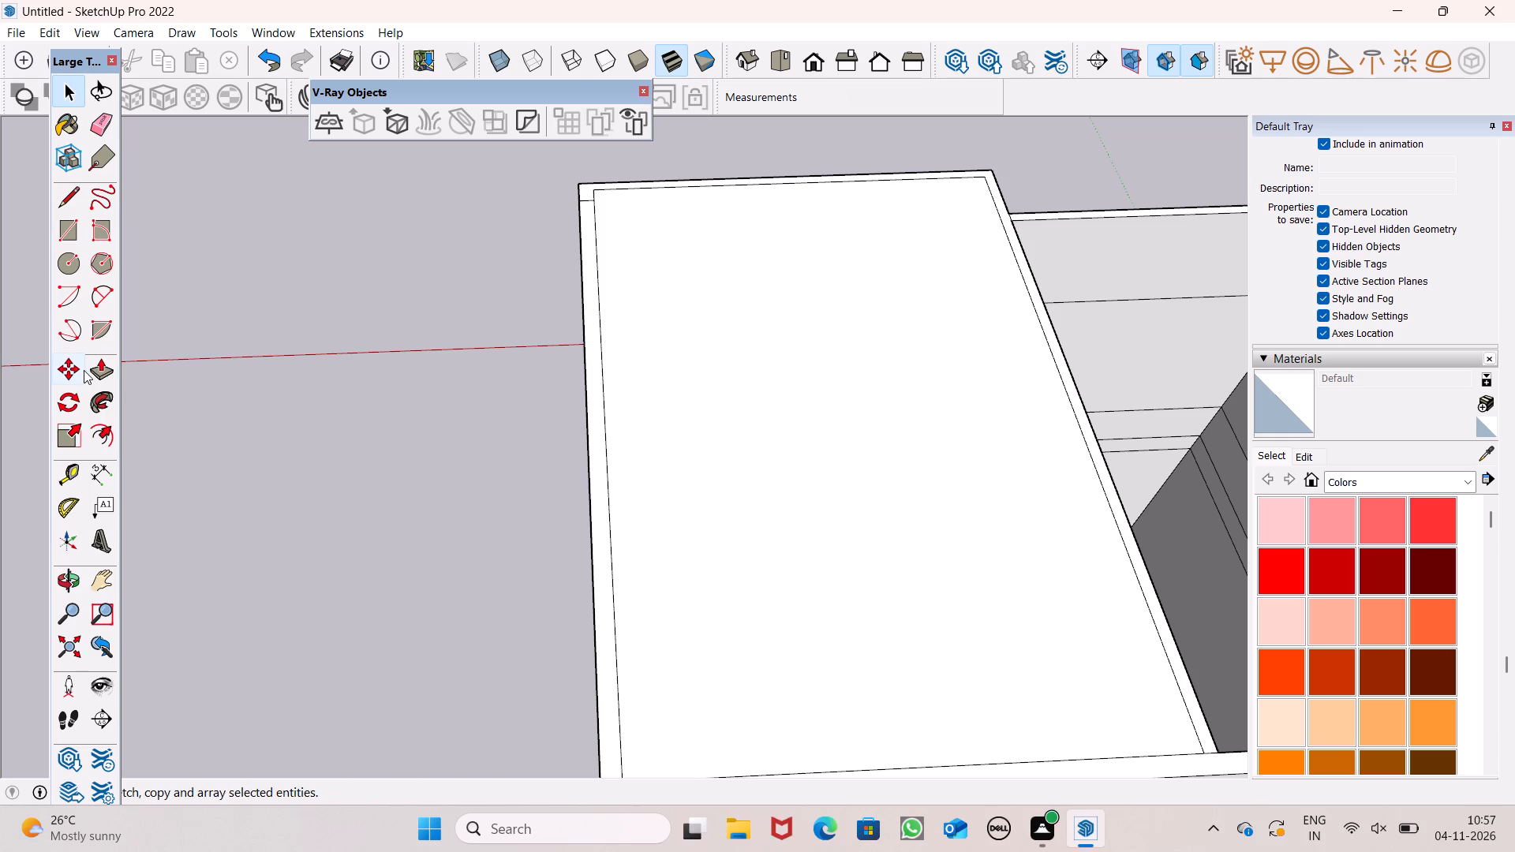
left_click_drag(97, 365, 125, 368)
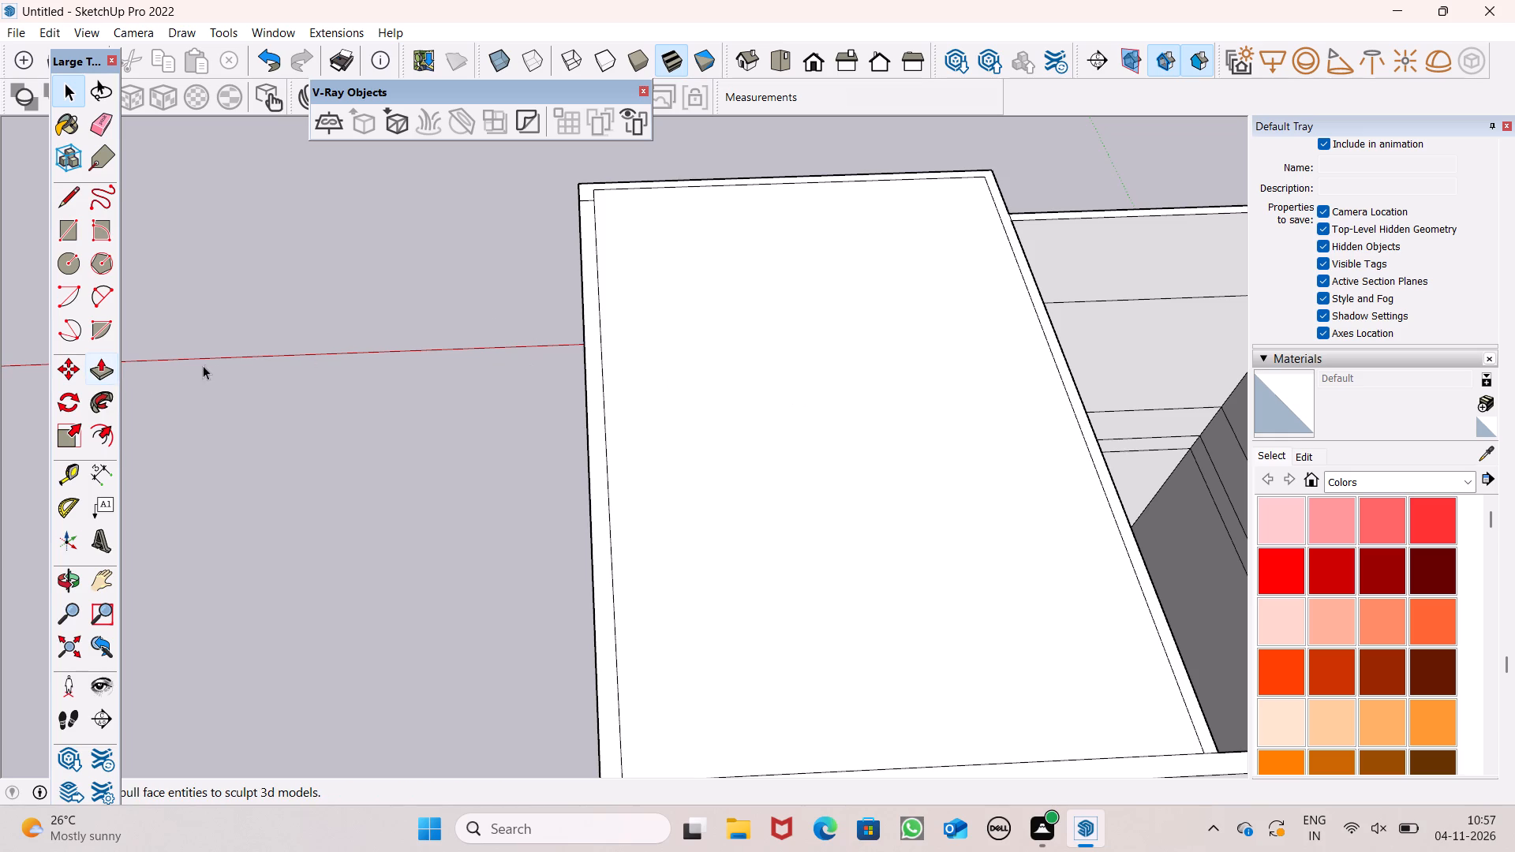
left_click(99, 368)
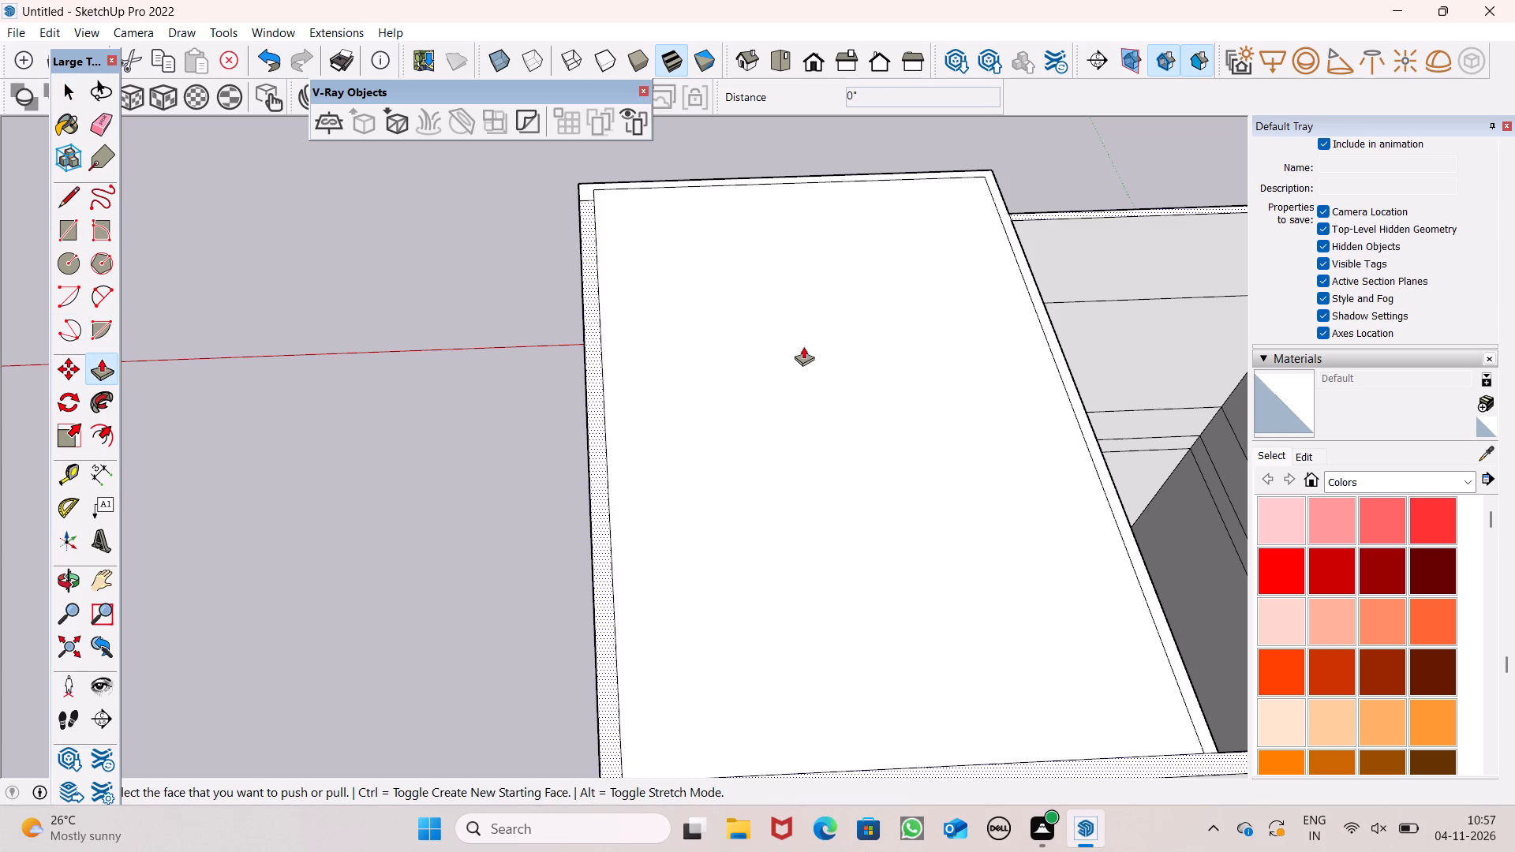
left_click(803, 357)
type("6\"")
key("Return")
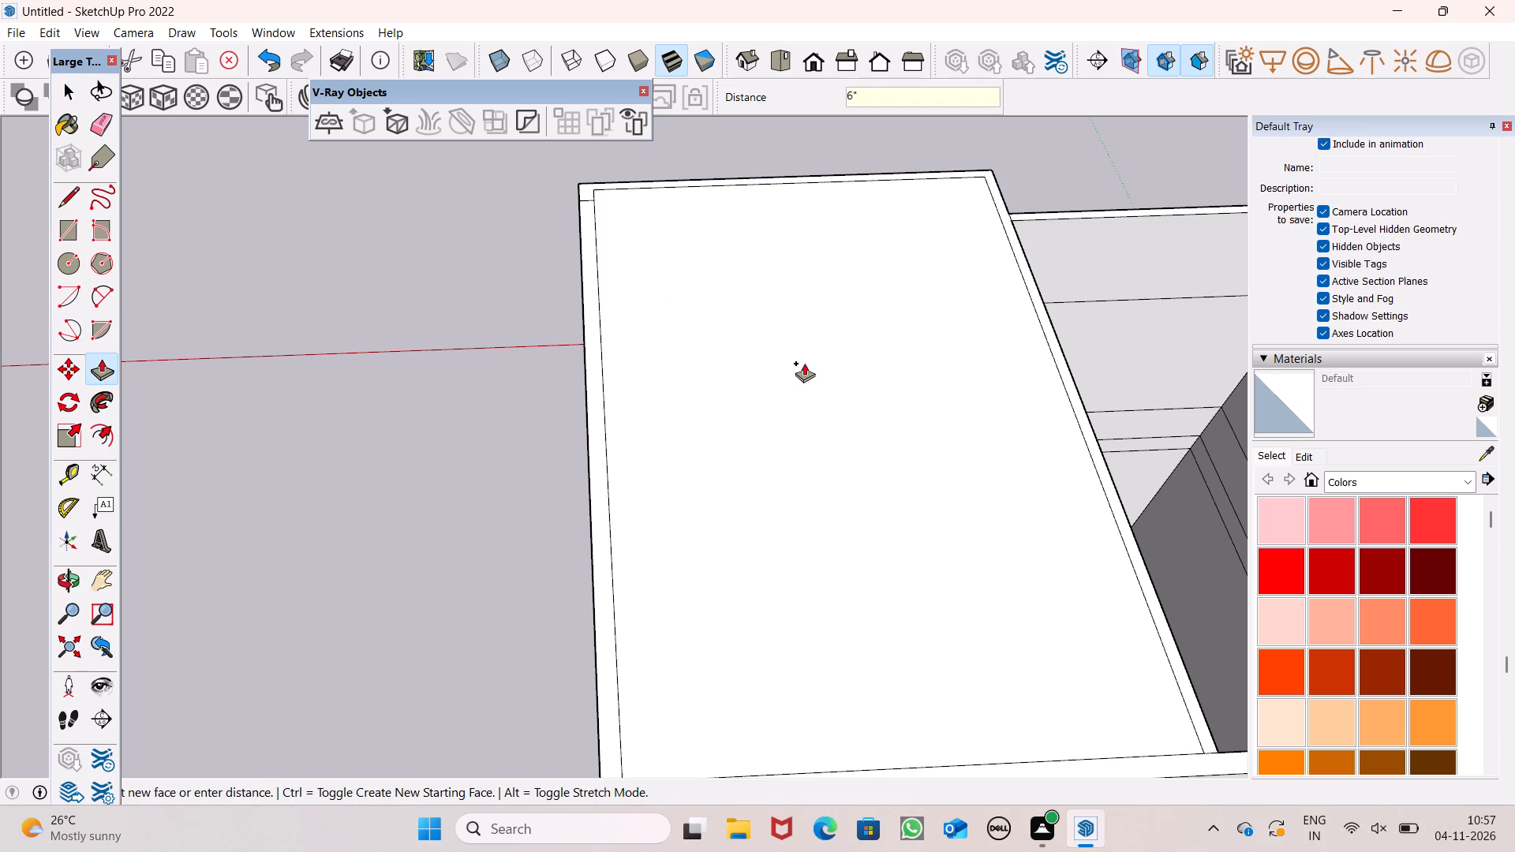
Examine the side walls, front elevation and covered top of the building from several angles.
key("space")
scroll(521, 291, "down", 5)
middle_click_drag(511, 334, 913, 40)
scroll(913, 40, "up", 1)
middle_click_drag(249, 498, 436, 447)
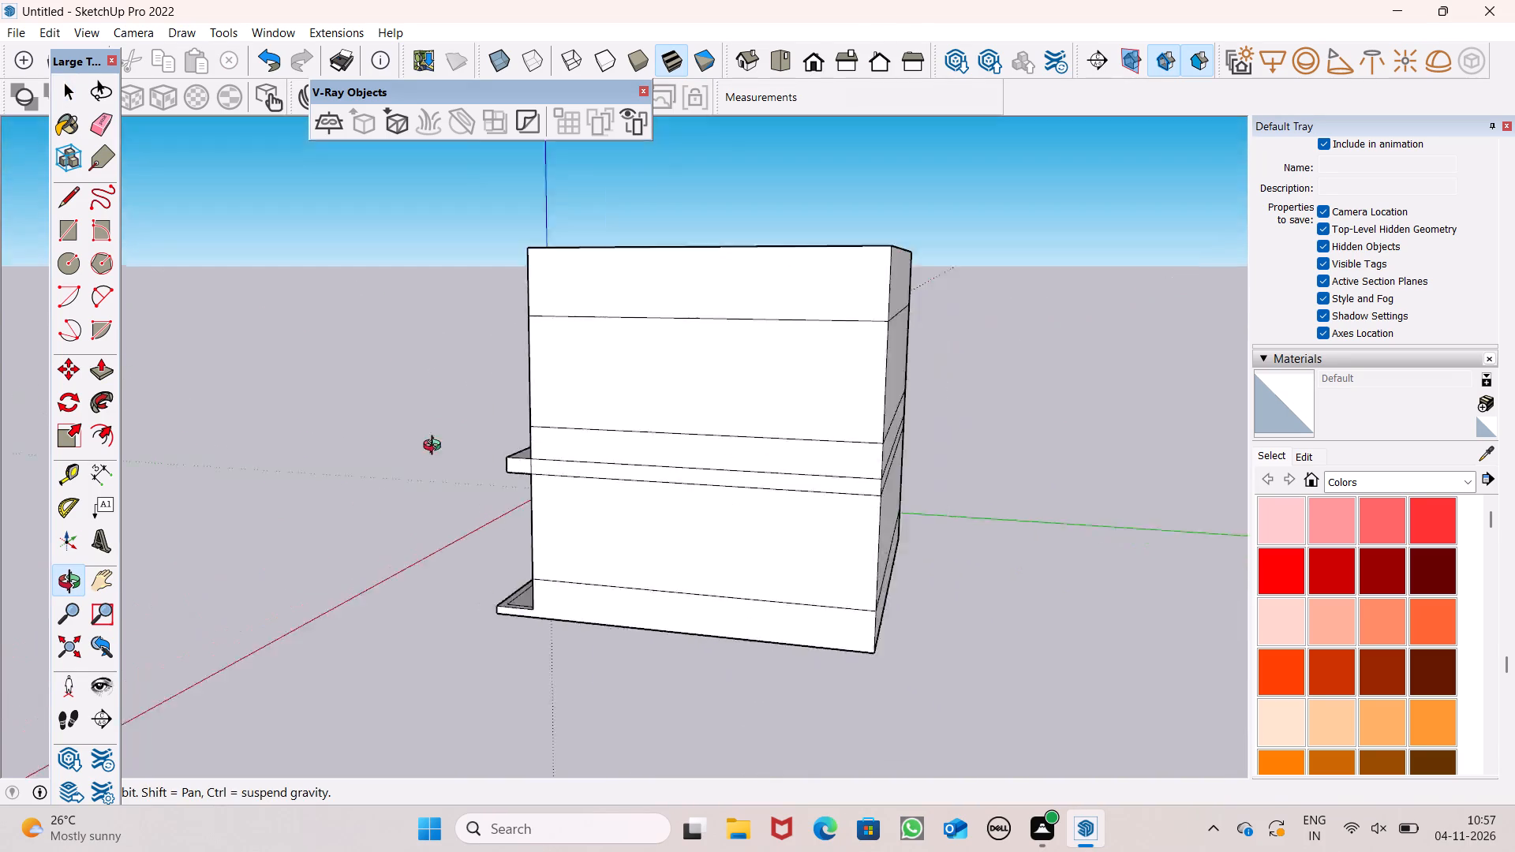
middle_click_drag(436, 447, 1064, 493)
scroll(772, 465, "down", 2)
middle_click_drag(516, 503, 608, 540)
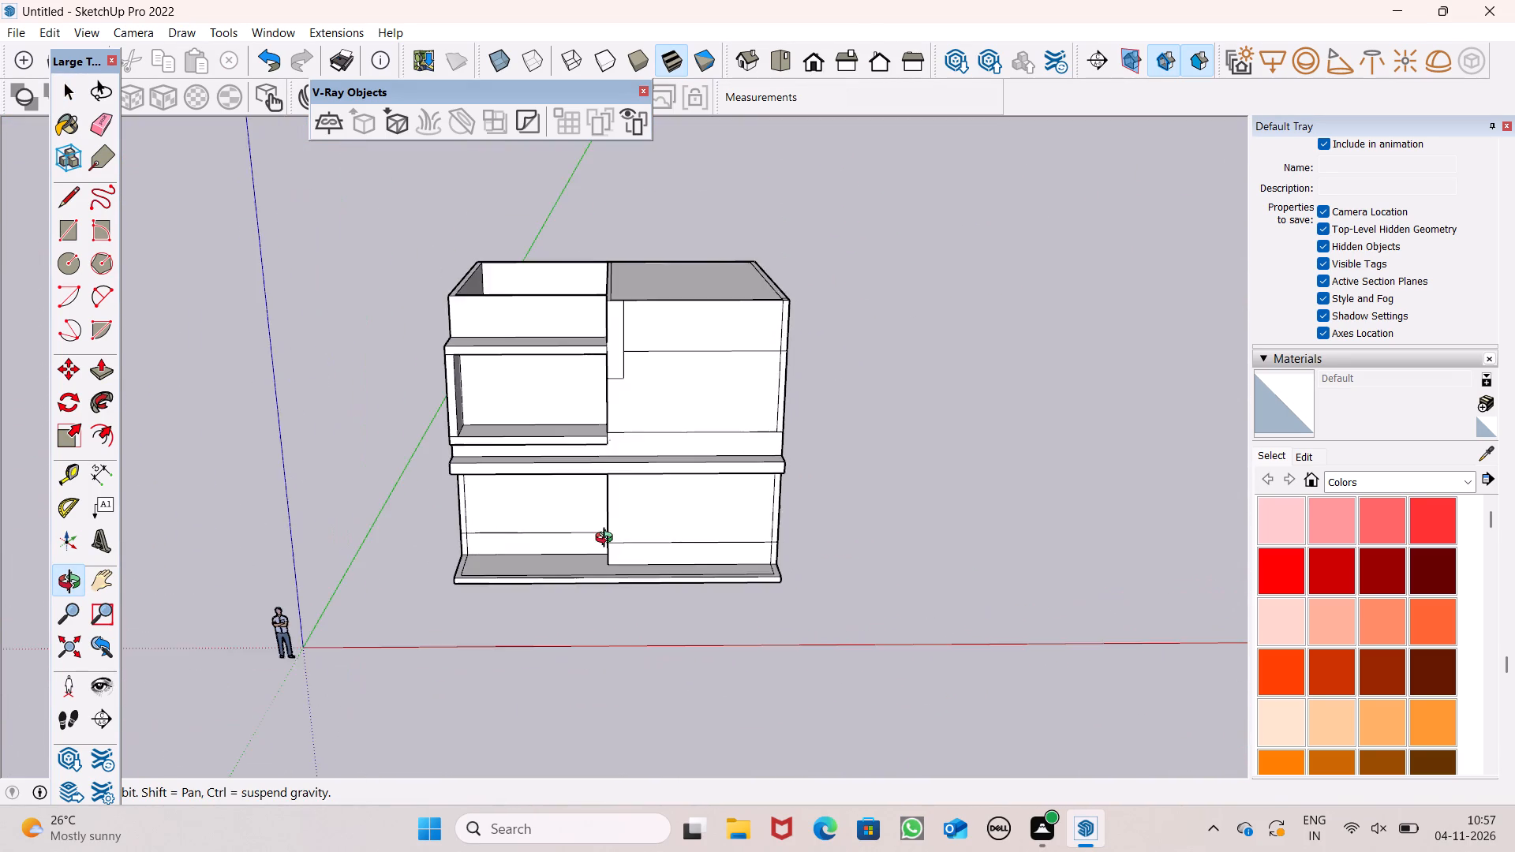
middle_click_drag(608, 540, 578, 480)
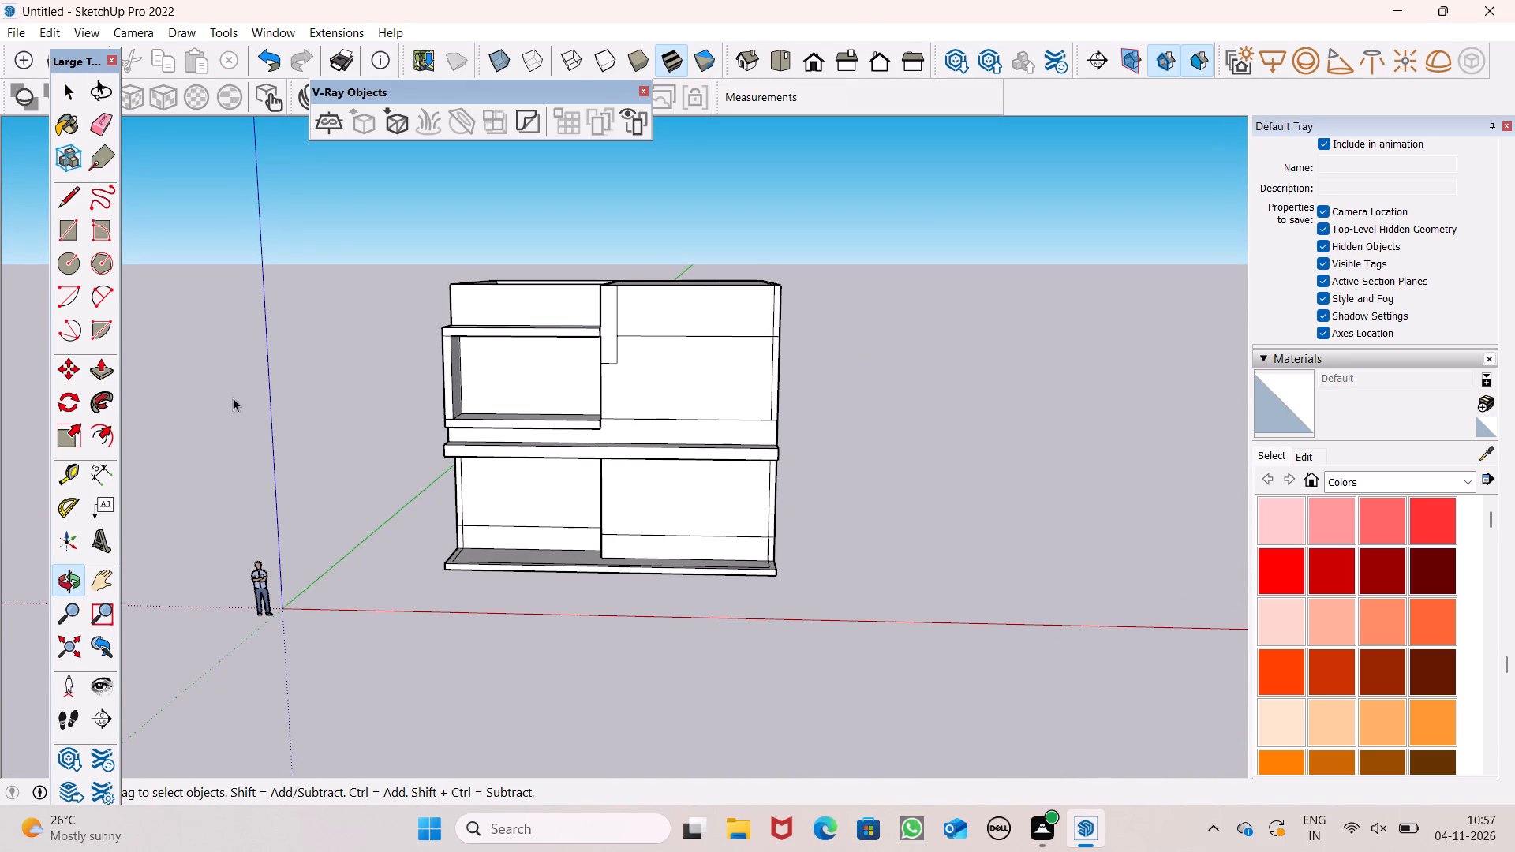
scroll(200, 368, "down", 2)
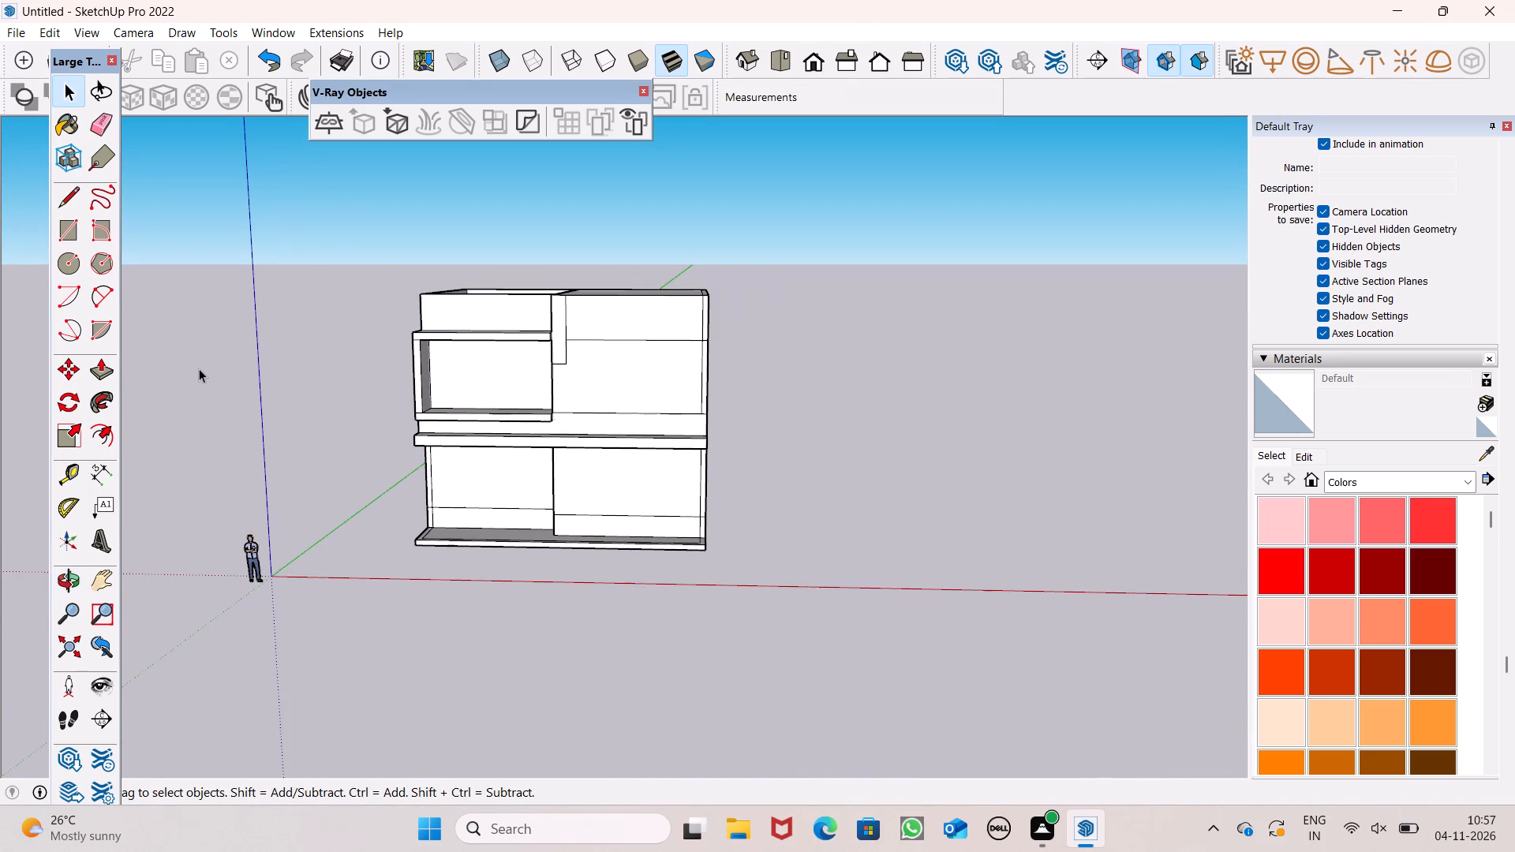
Examine the front elevation and the plain upper front wall beside the framed balcony from several angles and distances.
scroll(199, 368, "down", 1)
middle_click_drag(601, 430, 653, 429)
scroll(799, 461, "down", 6)
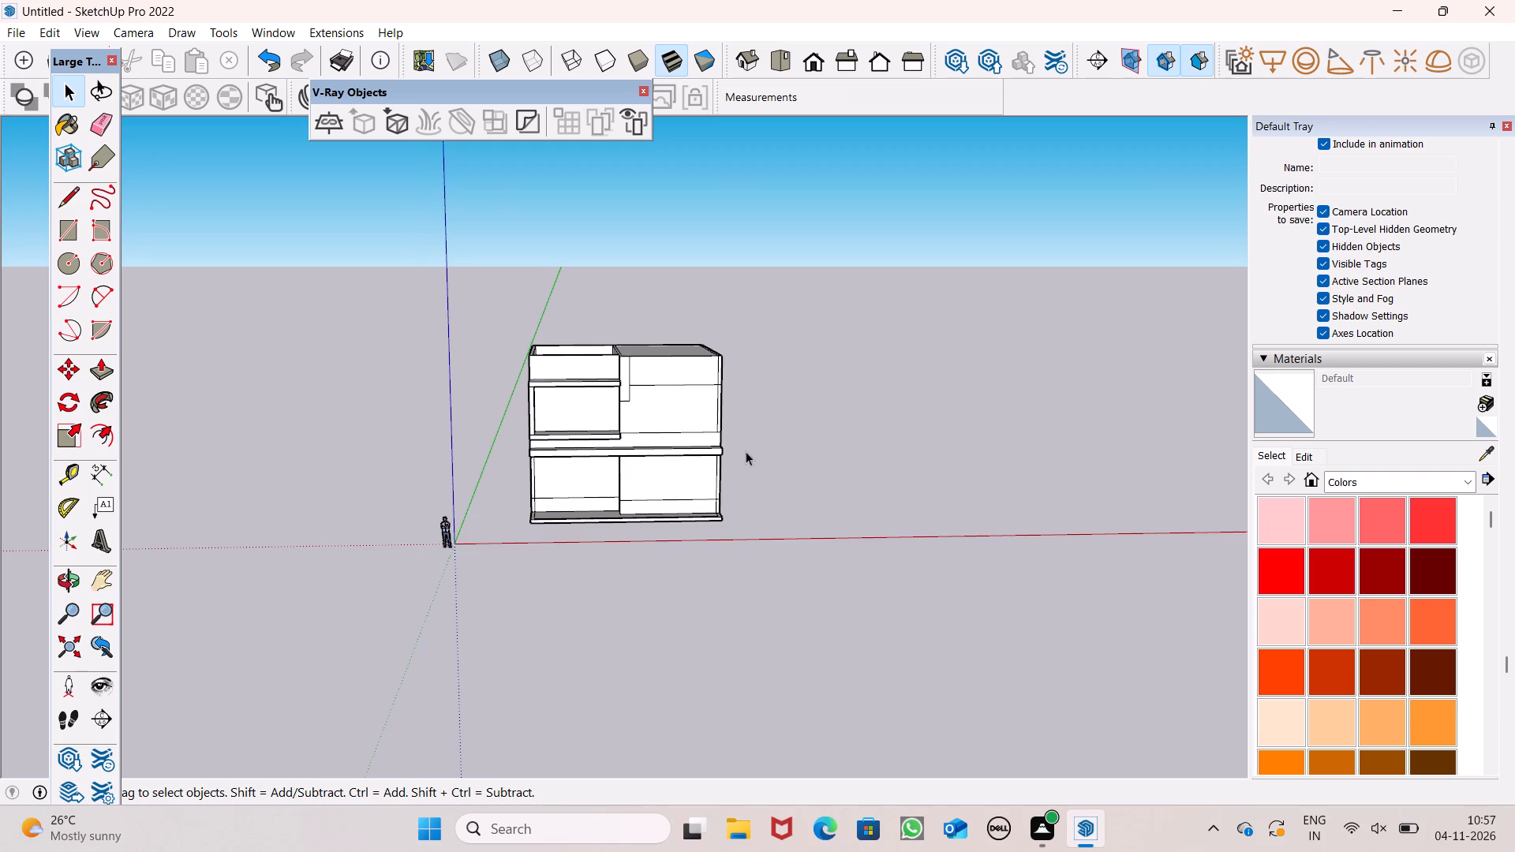
scroll(747, 454, "down", 1)
scroll(567, 436, "up", 6)
scroll(569, 415, "down", 1)
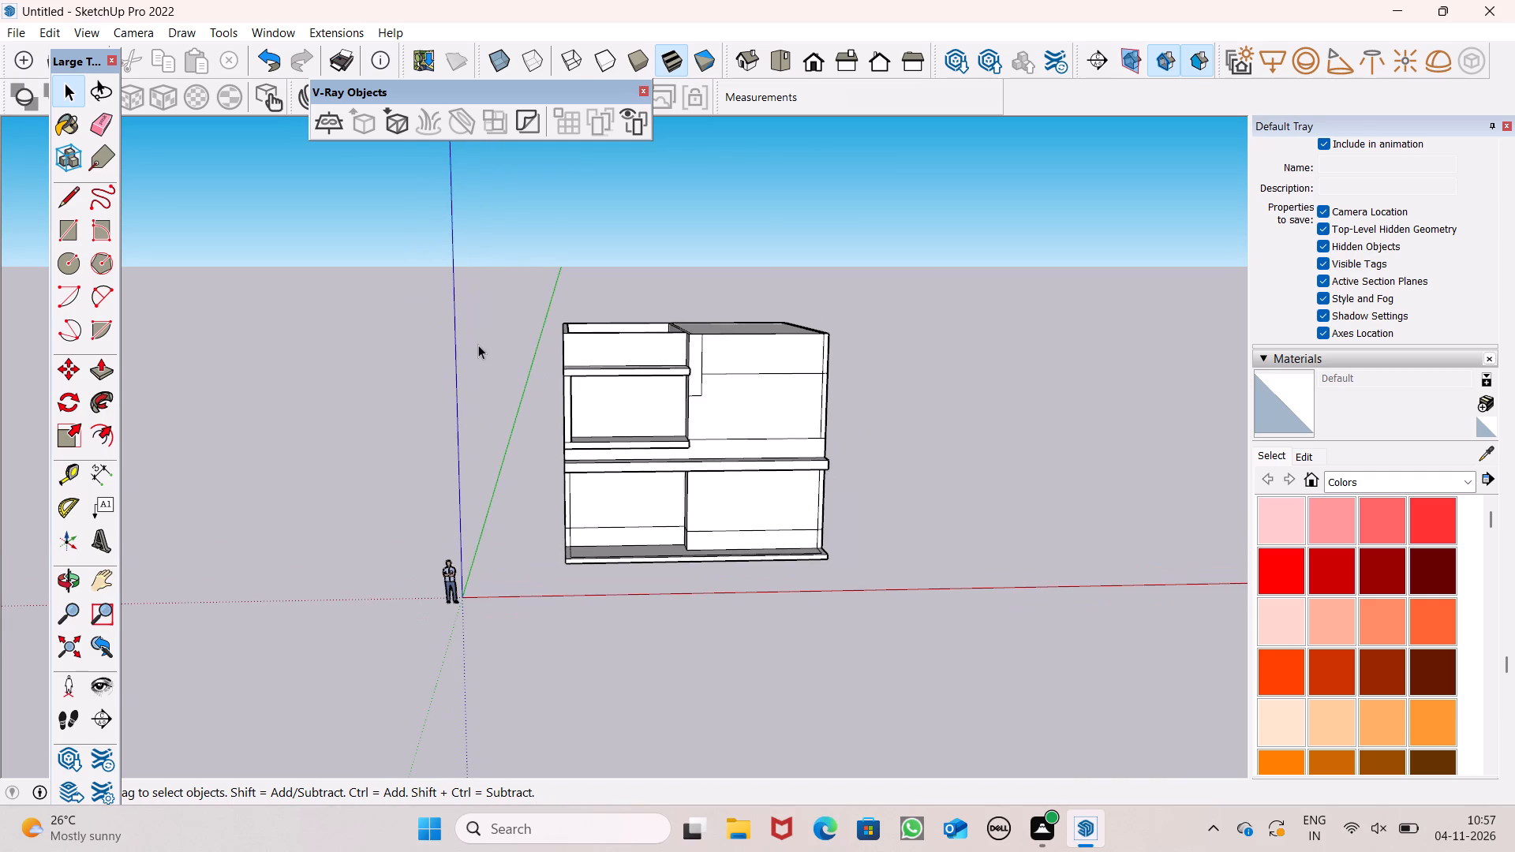
scroll(476, 346, "up", 4)
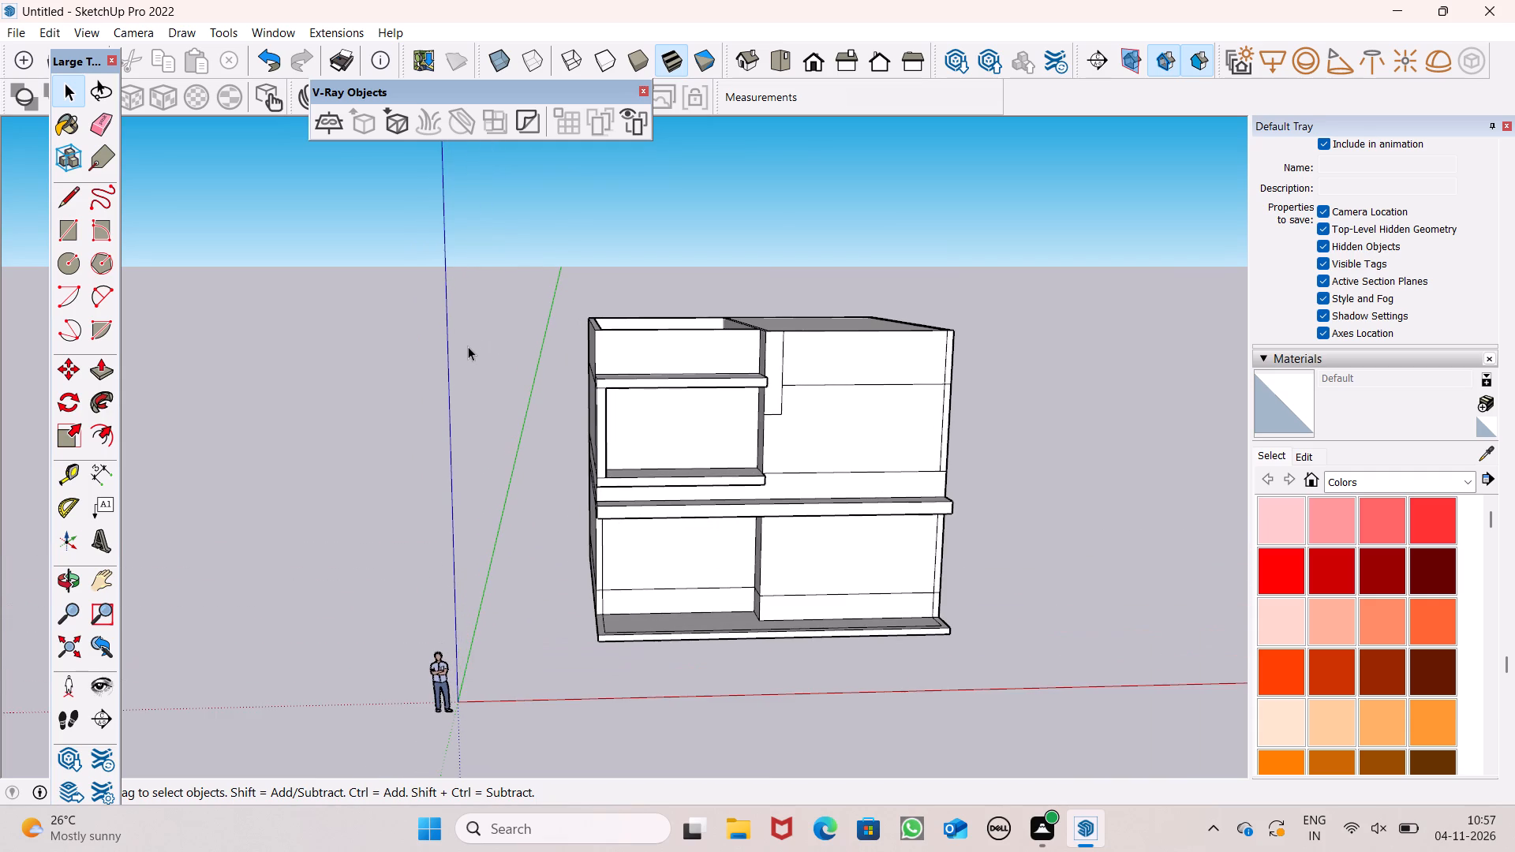
scroll(646, 403, "up", 1)
middle_click_drag(646, 403, 567, 372)
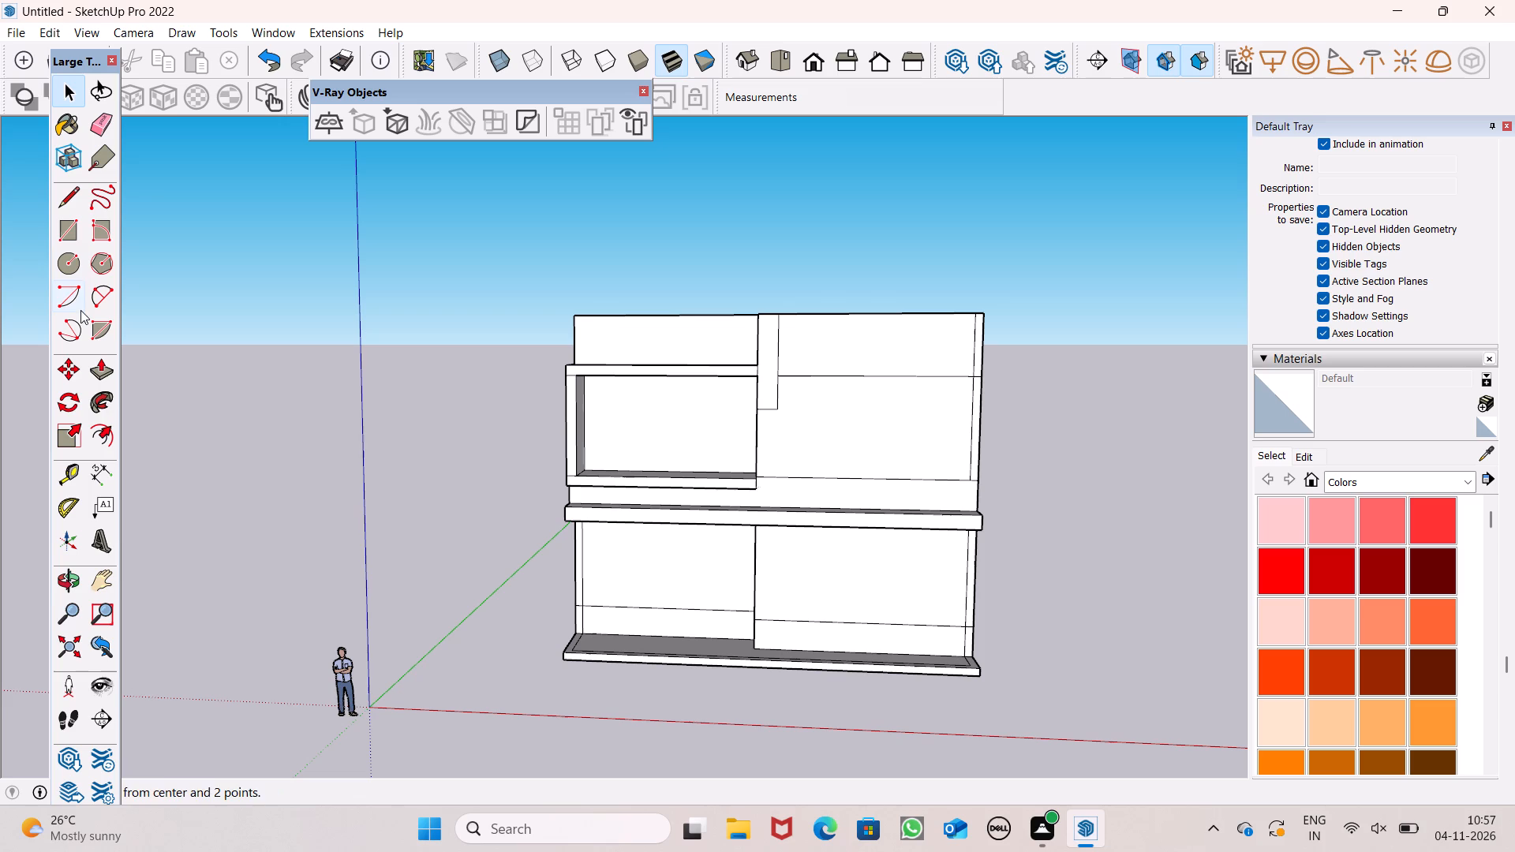
left_click(70, 228)
scroll(638, 226, "down", 1)
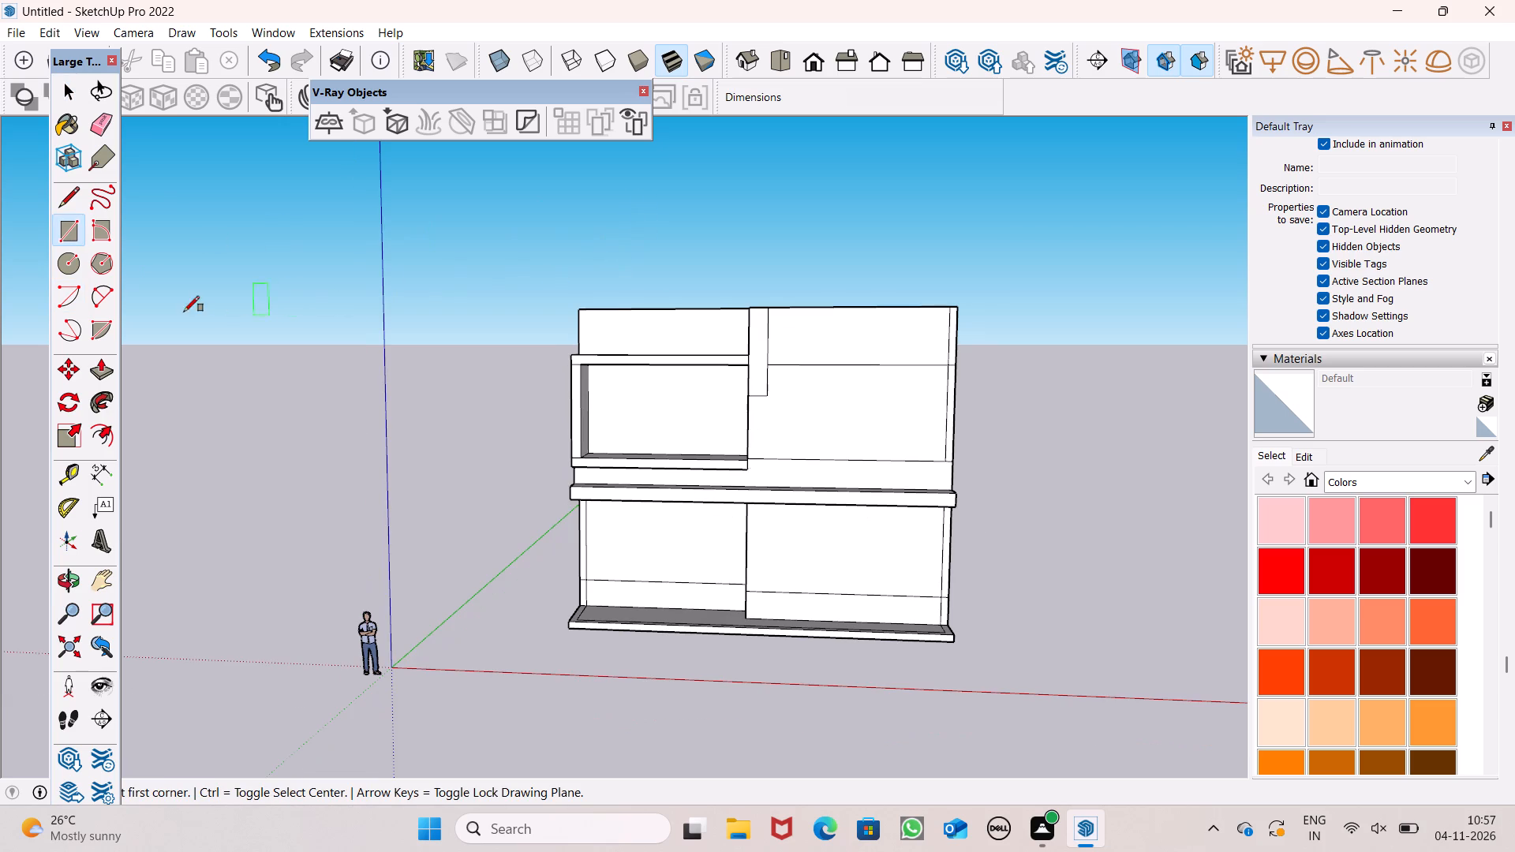
scroll(460, 278, "down", 1)
middle_click_drag(870, 414, 906, 482)
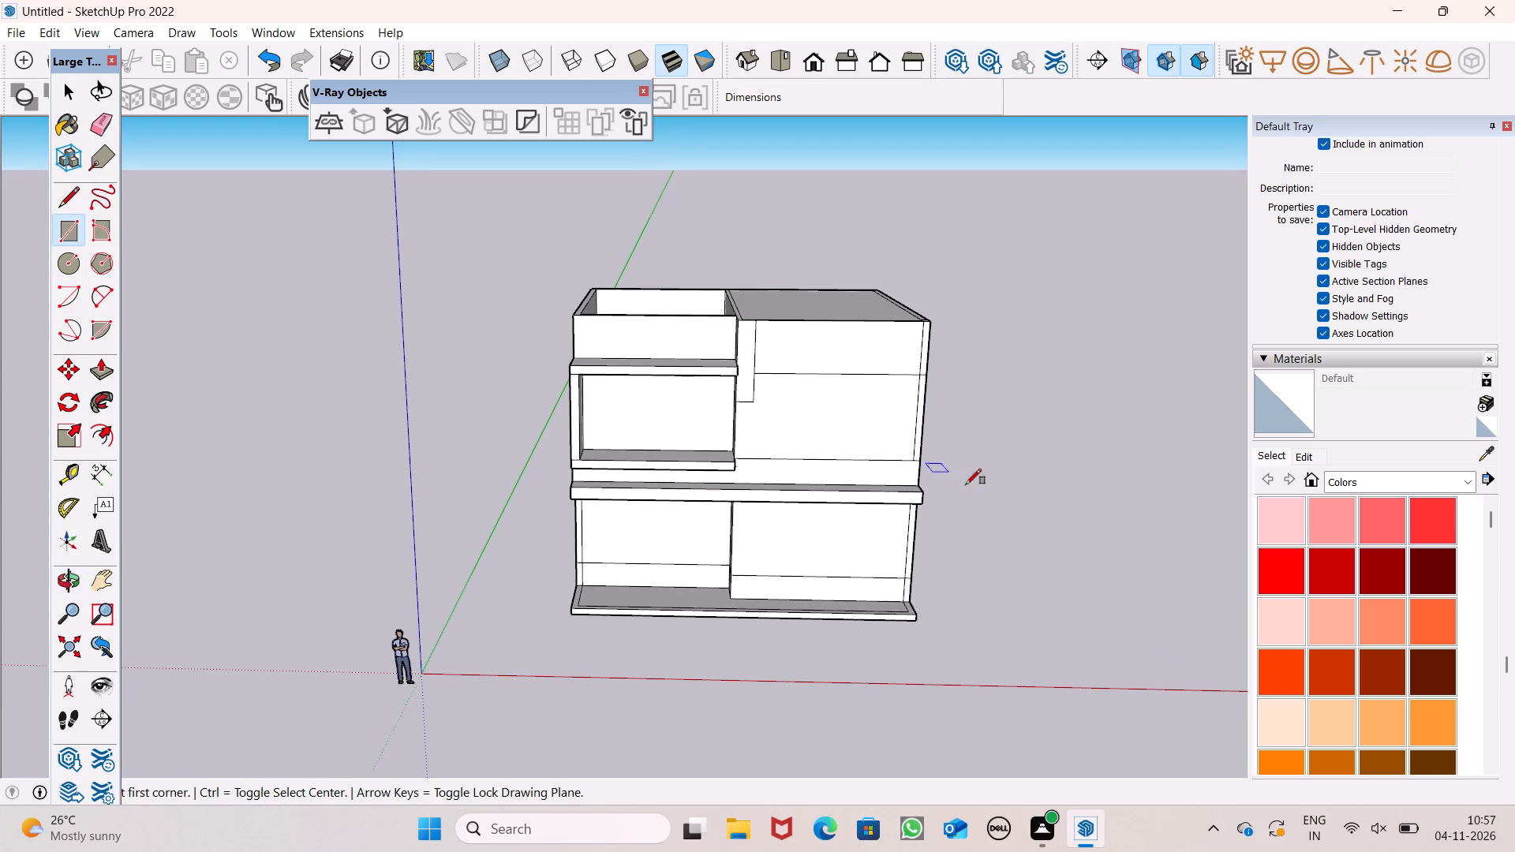
middle_click_drag(989, 503, 1022, 439)
scroll(886, 394, "up", 4)
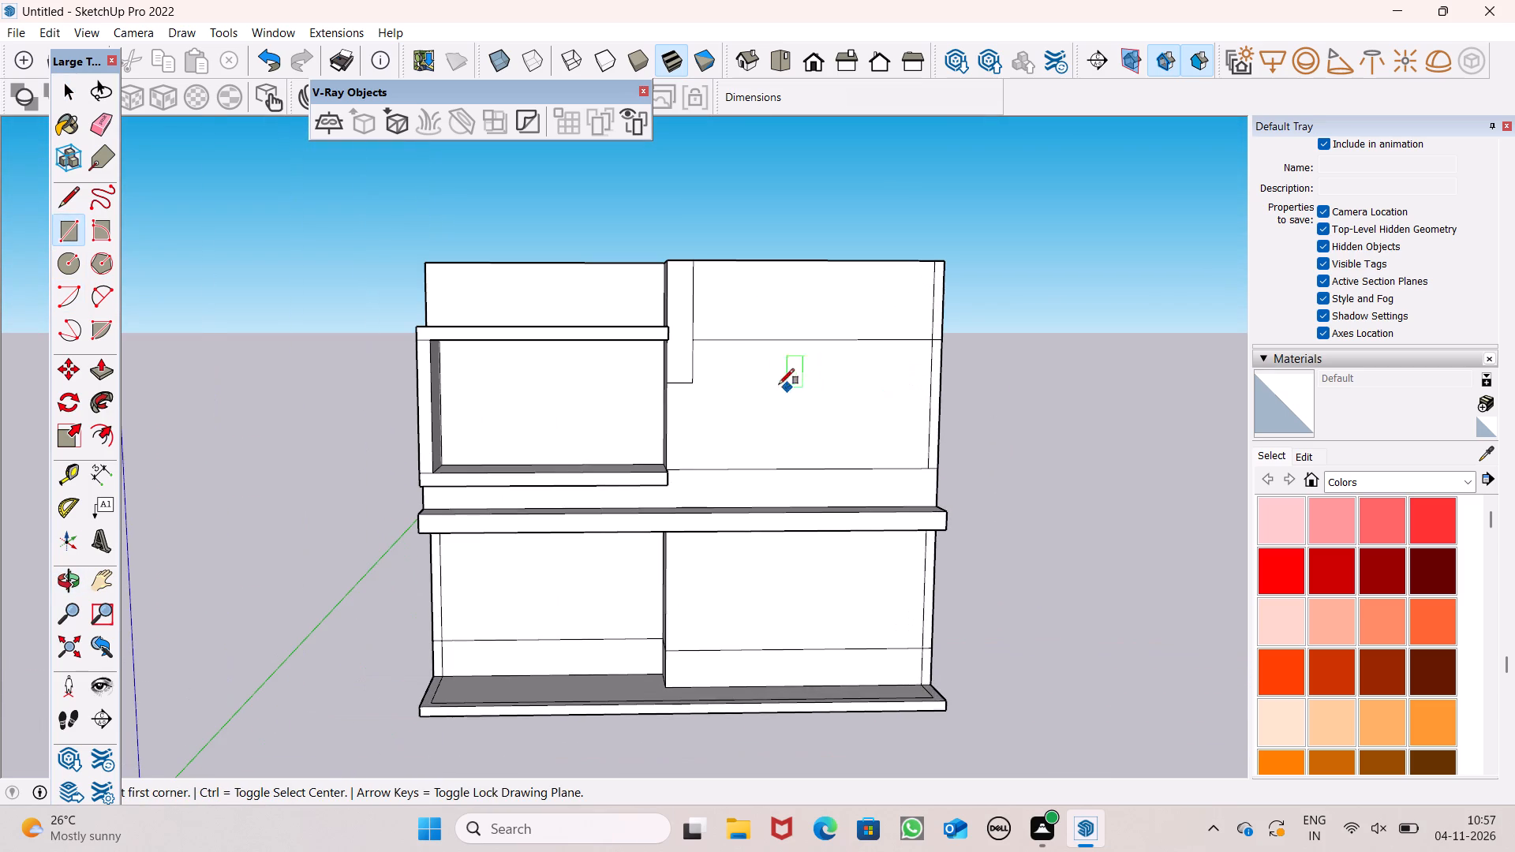
scroll(782, 349, "up", 3)
scroll(778, 354, "down", 2)
scroll(1010, 508, "down", 3)
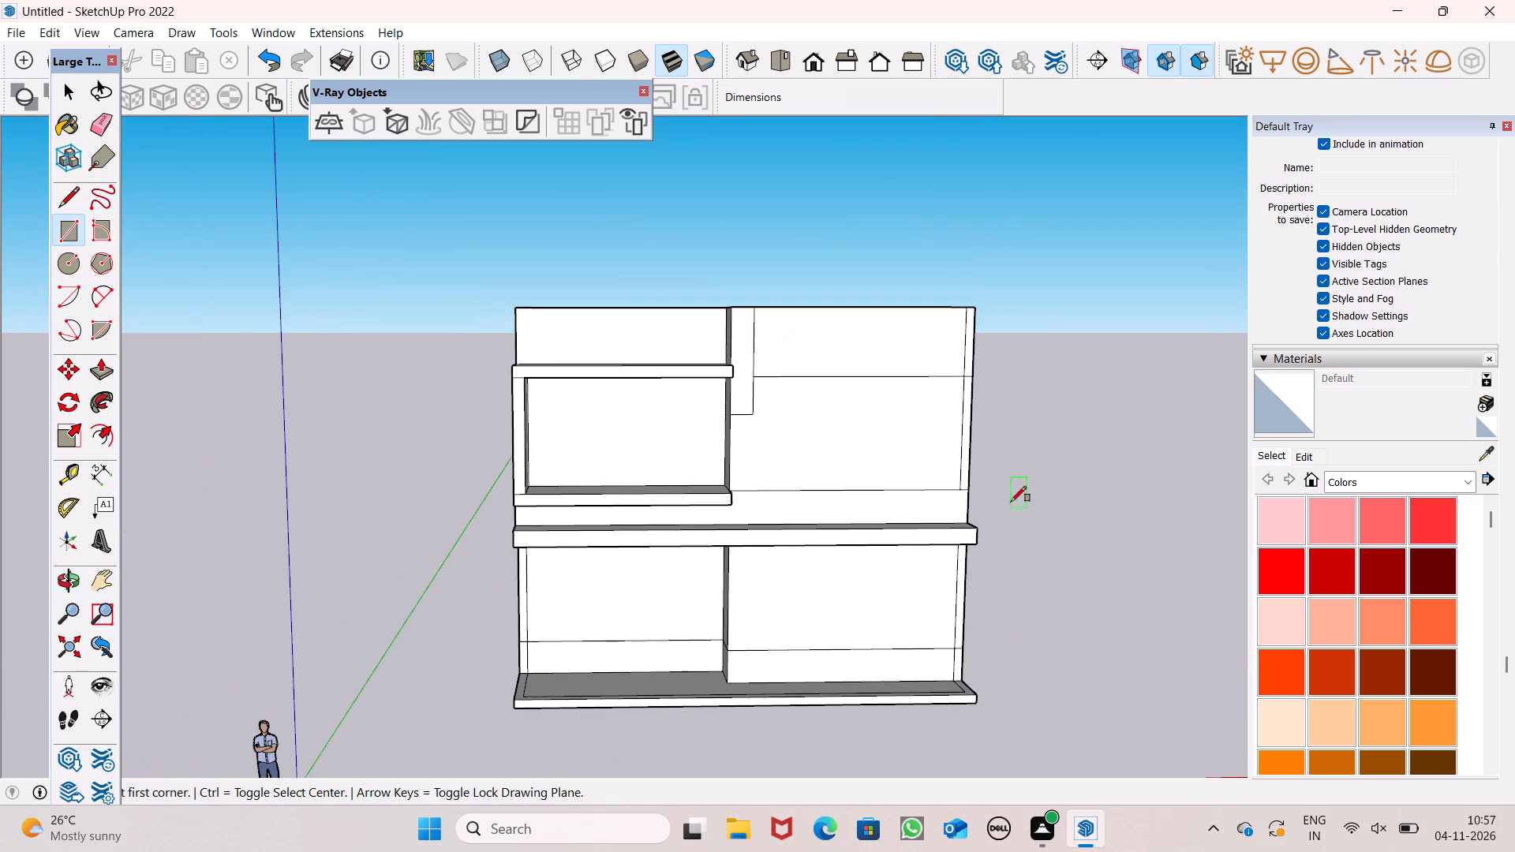
middle_click(1010, 497)
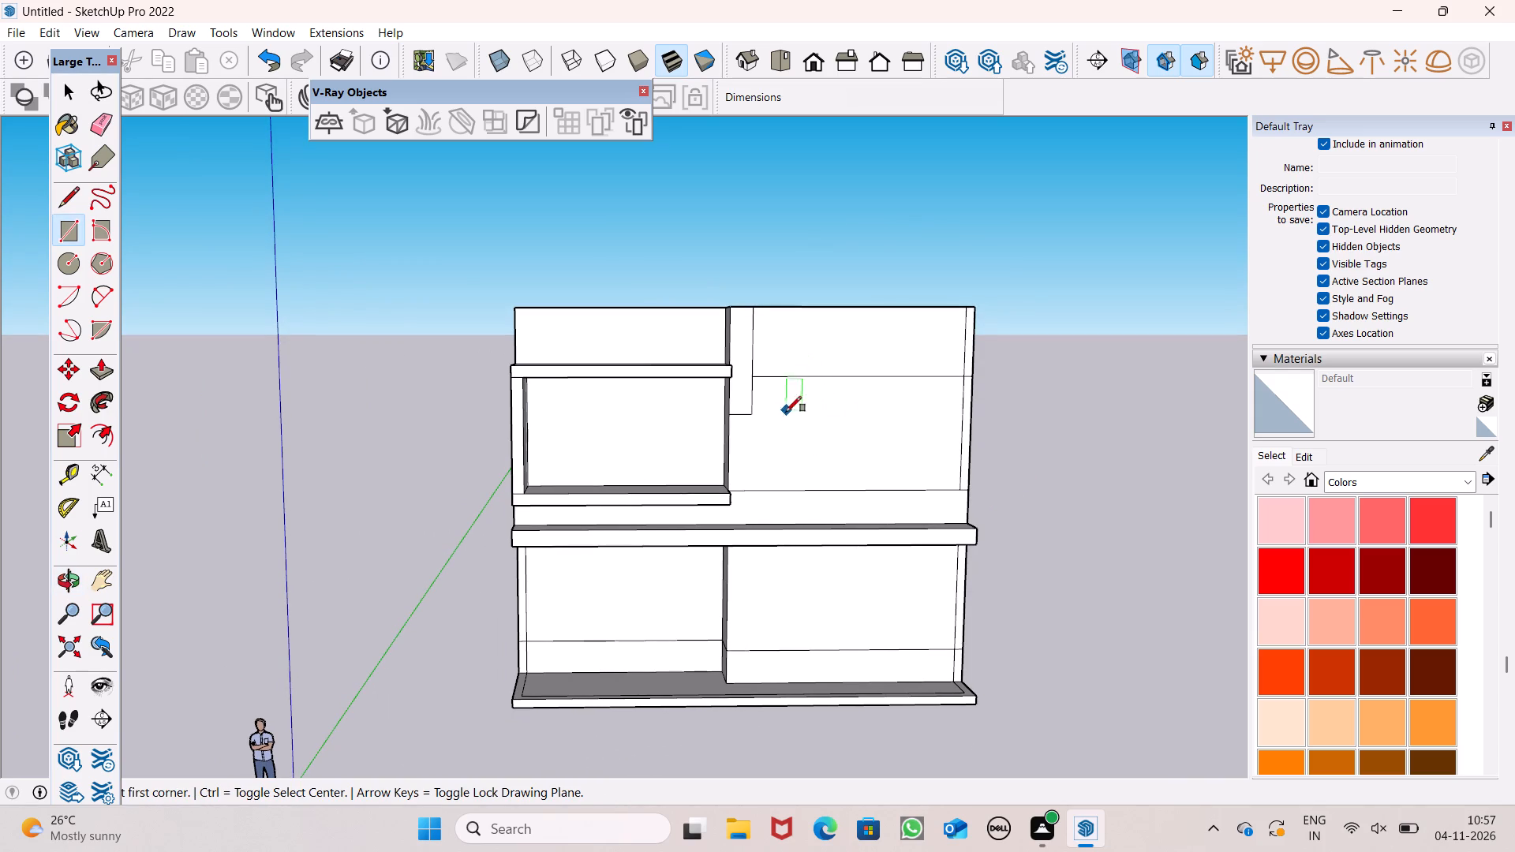
middle_click_drag(898, 521, 882, 530)
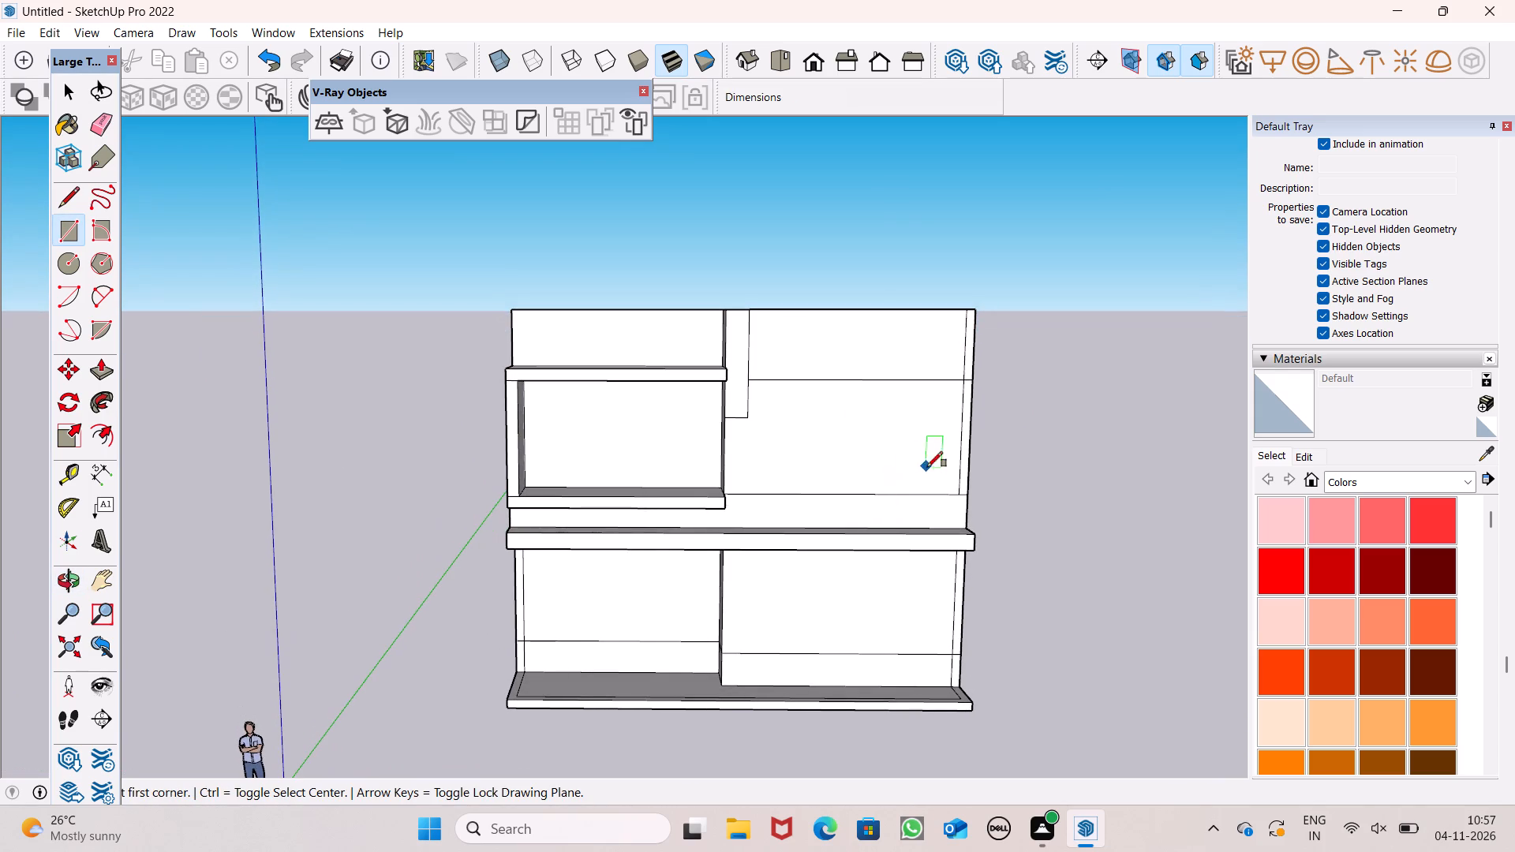
scroll(888, 422, "up", 2)
middle_click_drag(1046, 495, 1047, 484)
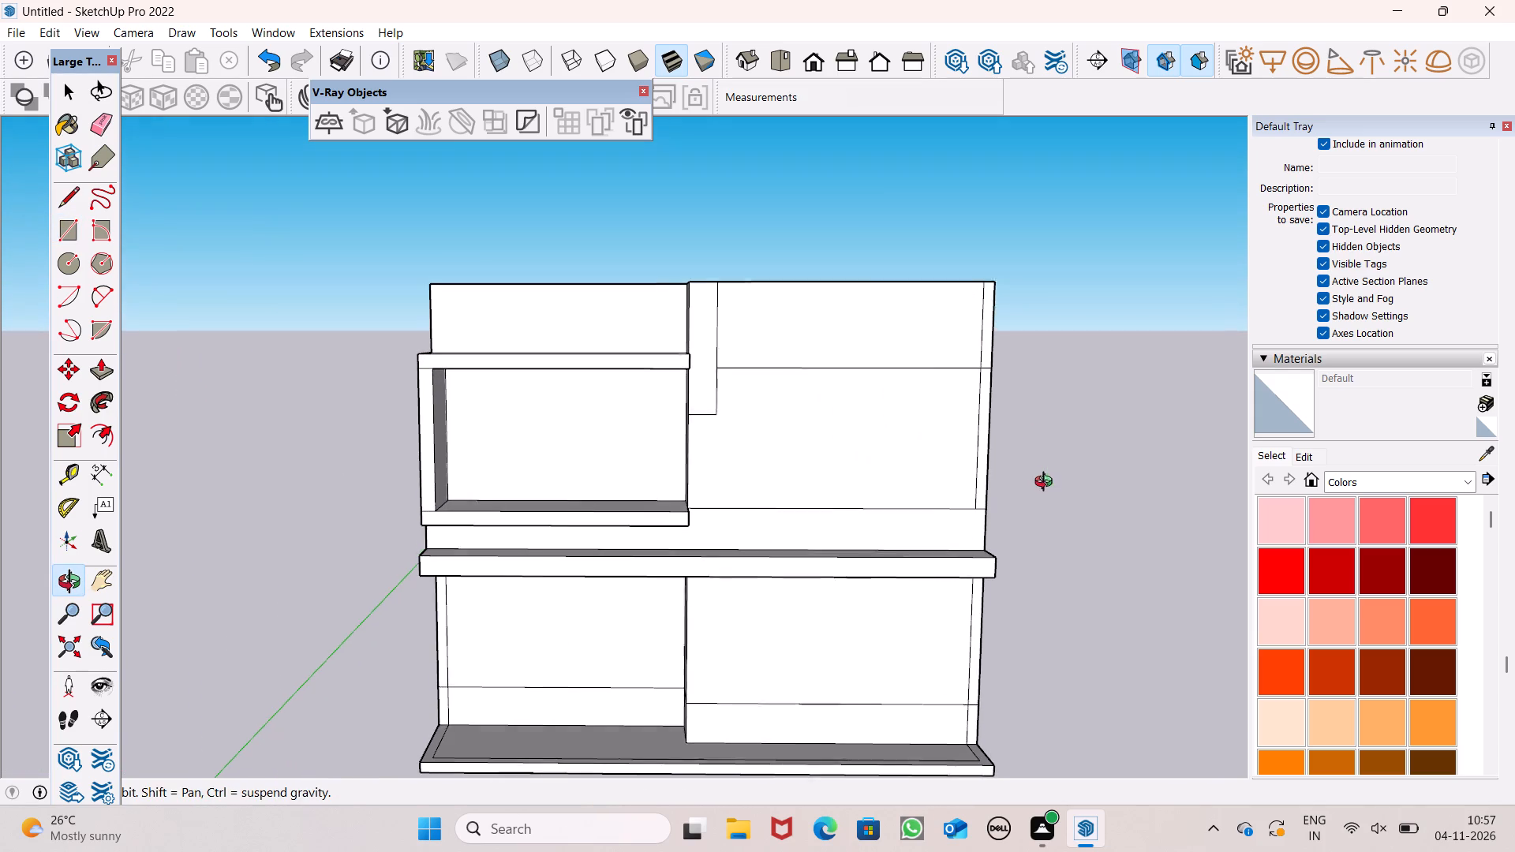
middle_click_drag(1047, 484, 1047, 479)
scroll(990, 529, "up", 1)
scroll(913, 509, "up", 2)
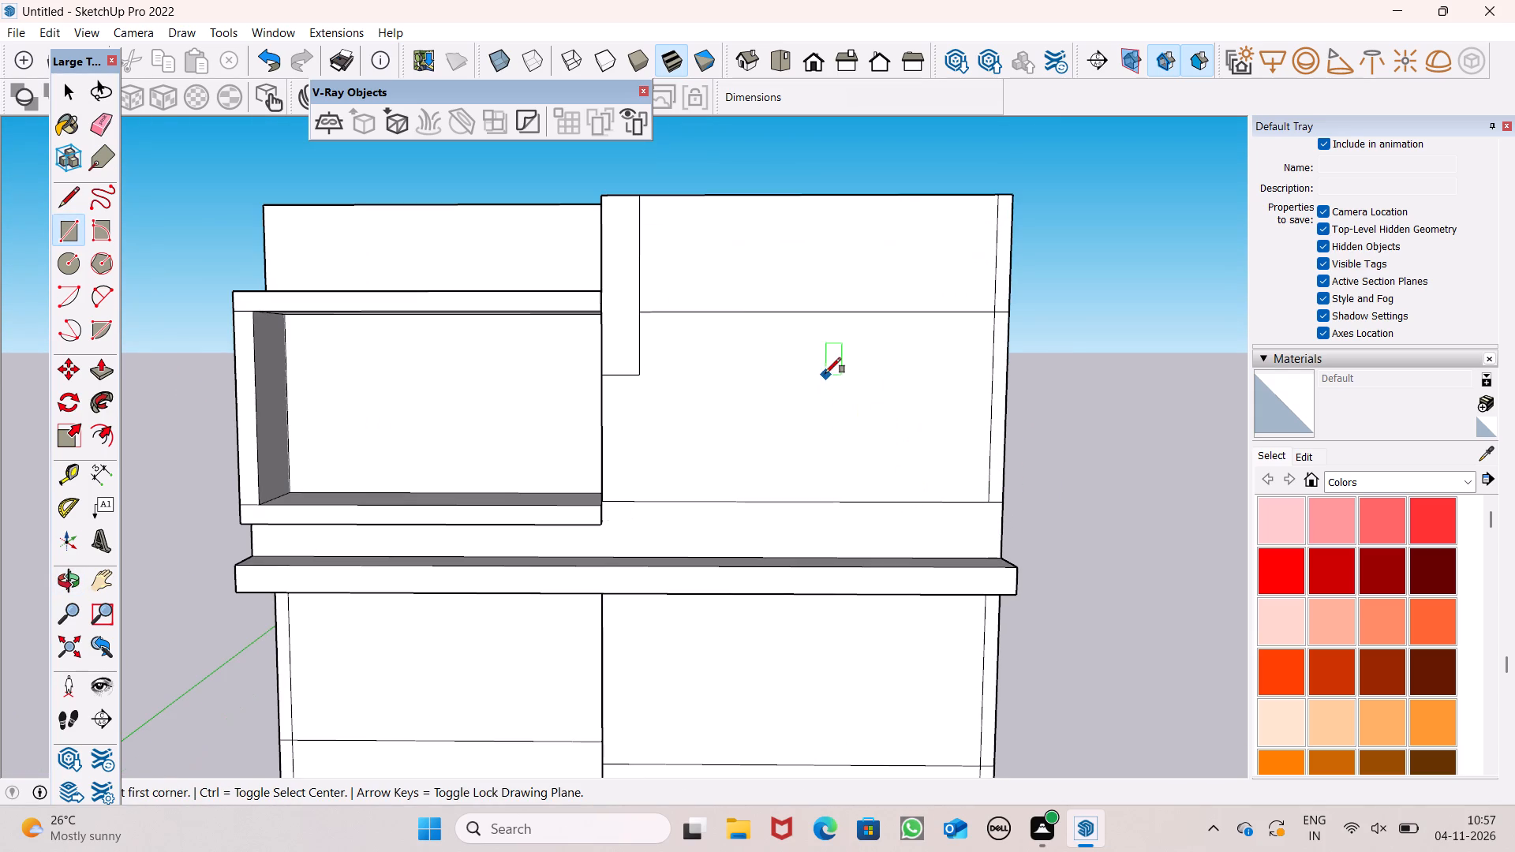
Draw a vertical line on the upper front wall beside the balcony, 16' from its top edge to the lower horizontal edge, plus 3' to the ledge.
left_click(73, 200)
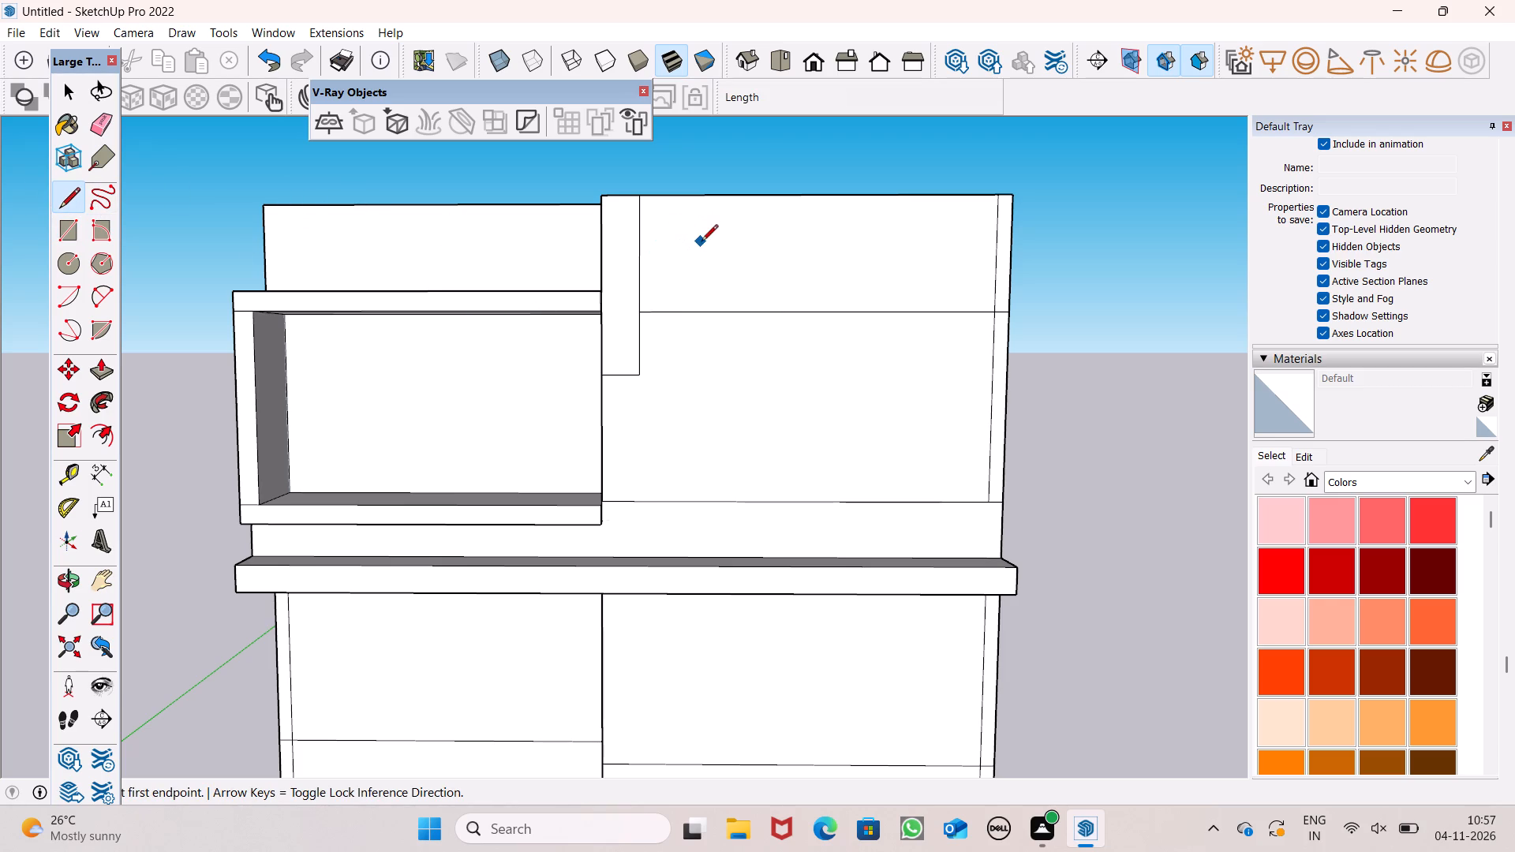
left_click(737, 196)
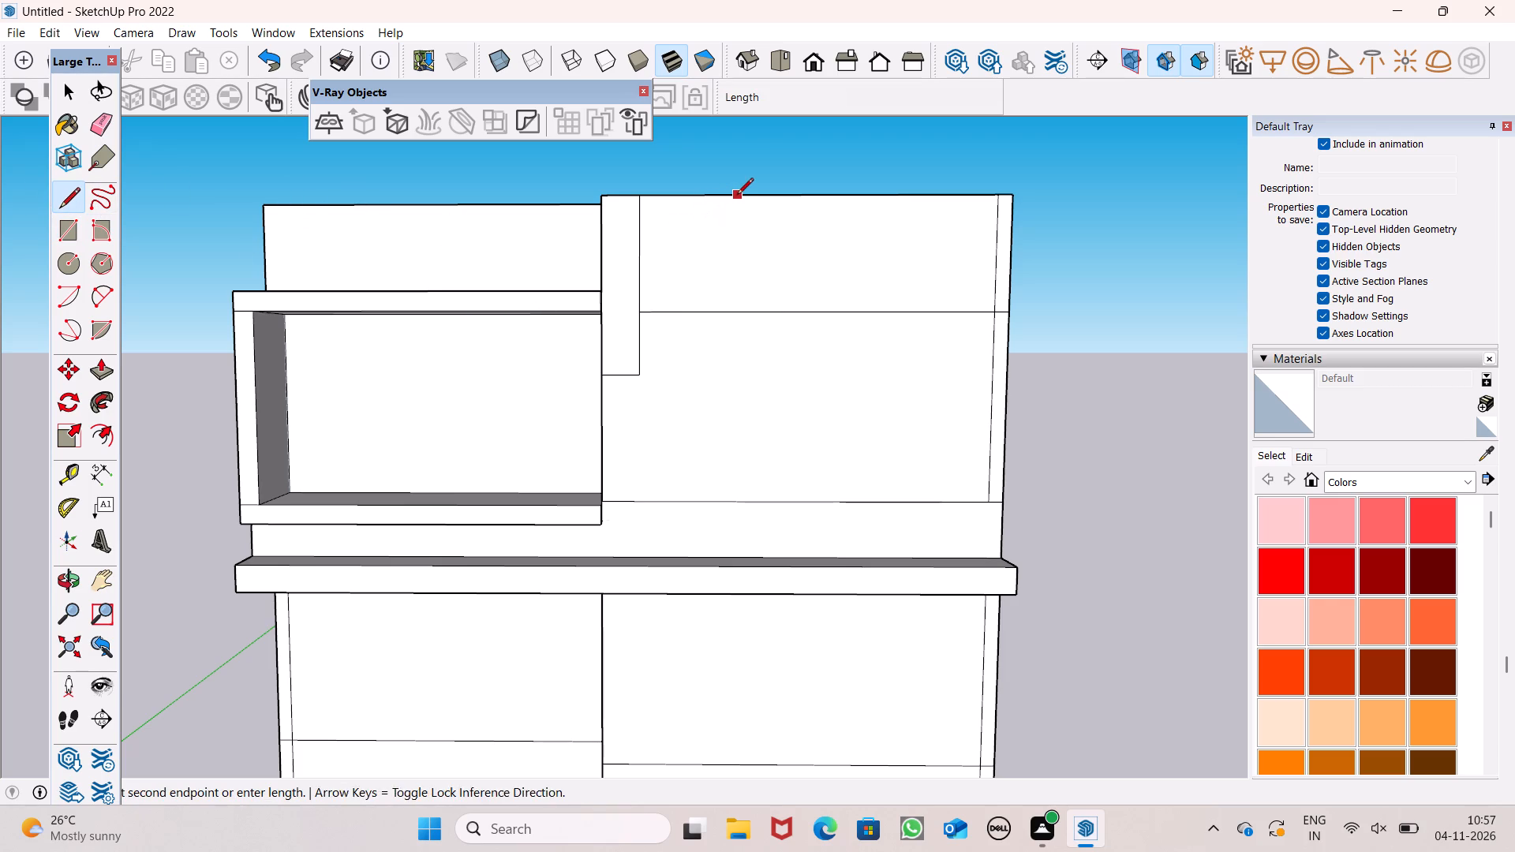
left_click(743, 499)
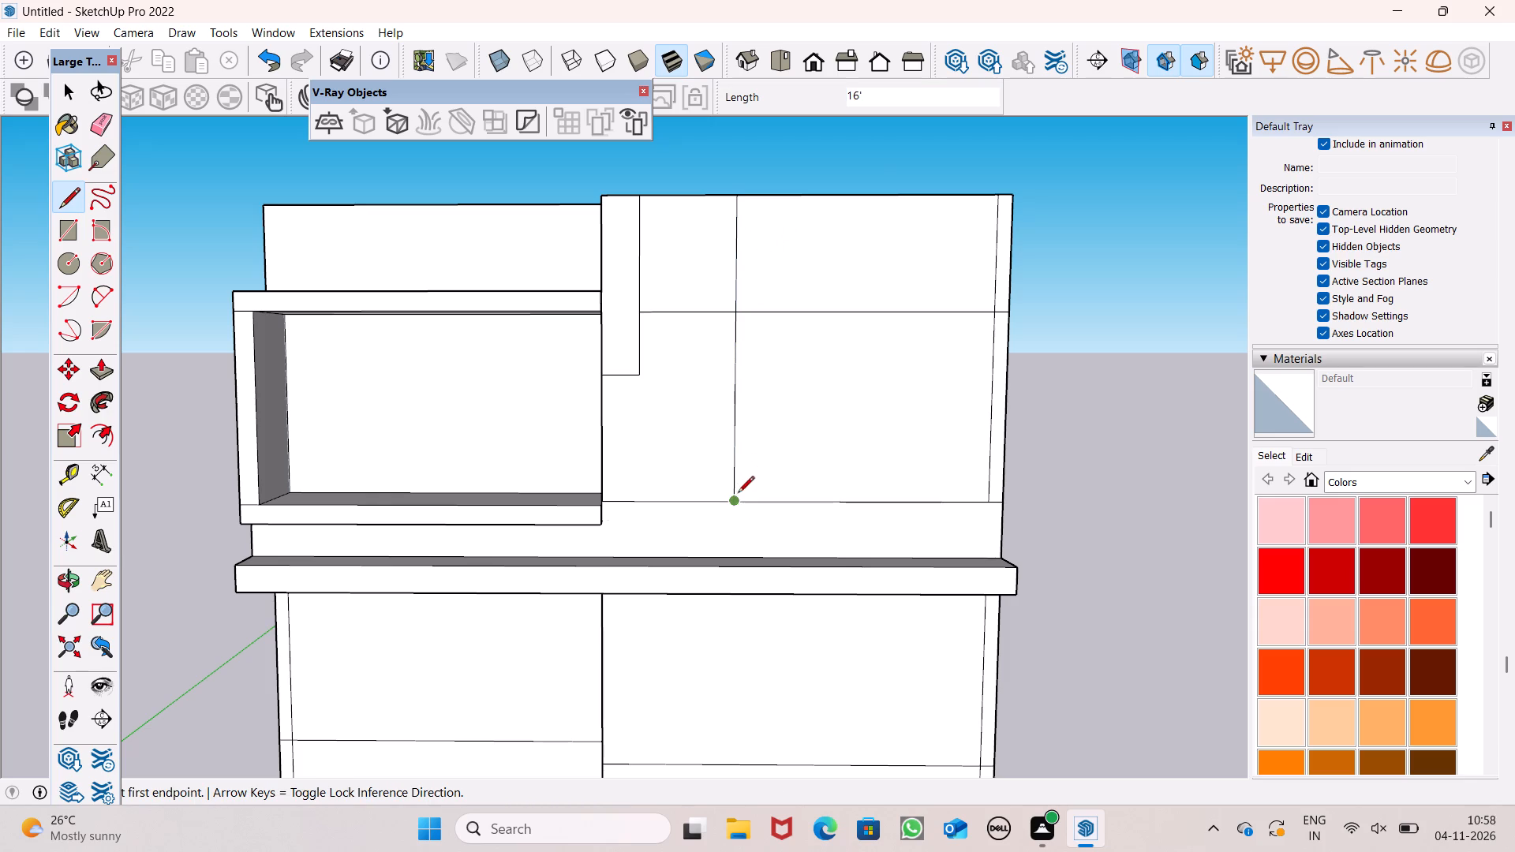
left_click(736, 499)
left_click(732, 552)
Draw a second vertical line 19' long close beside the first, from the wall's top edge down to the ledge.
middle_click_drag(851, 385, 795, 407)
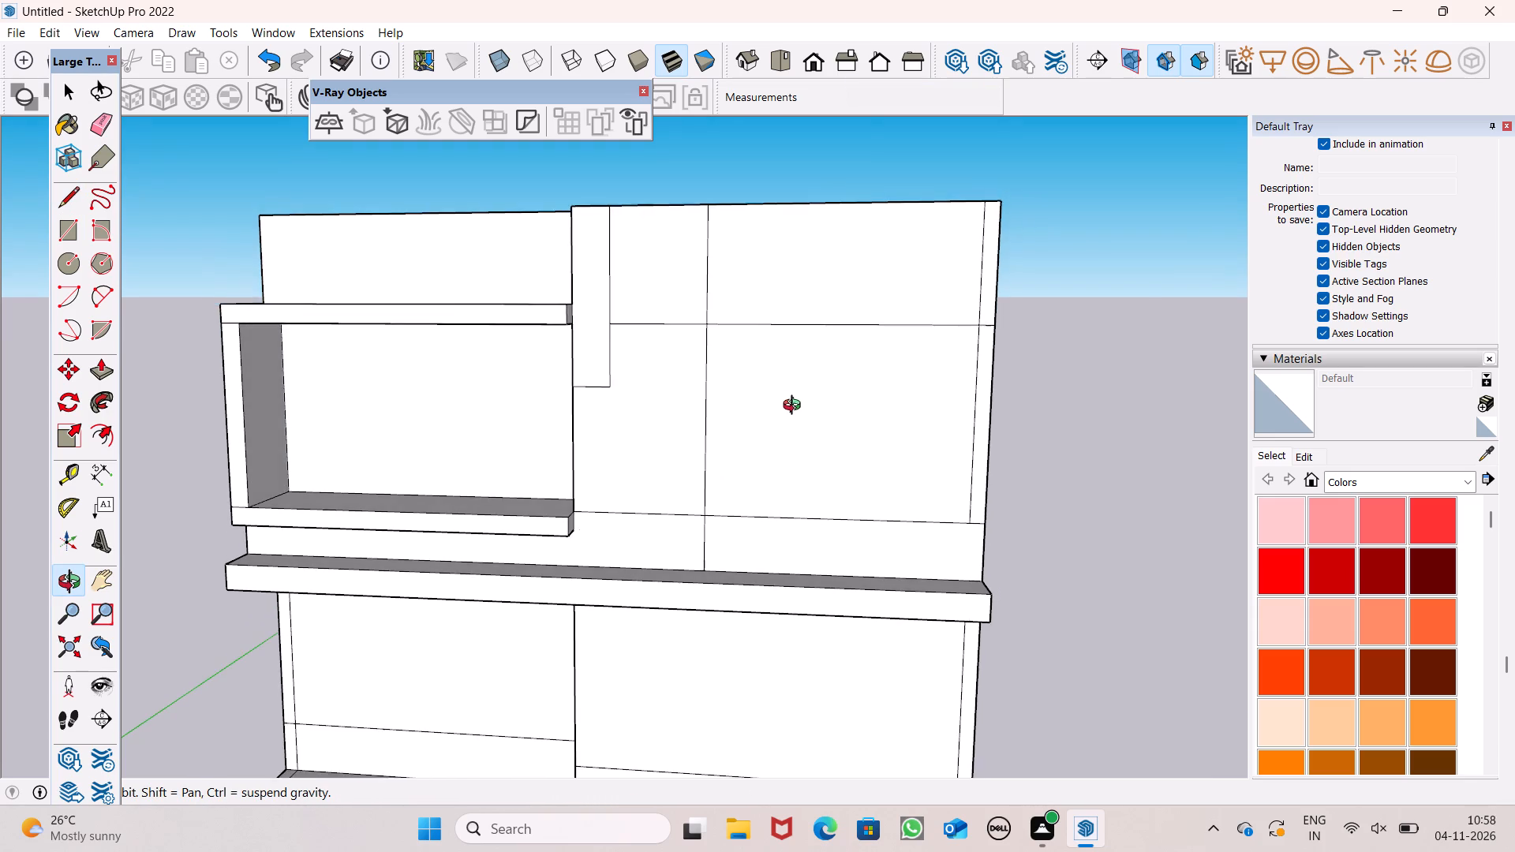
middle_click_drag(795, 407, 847, 371)
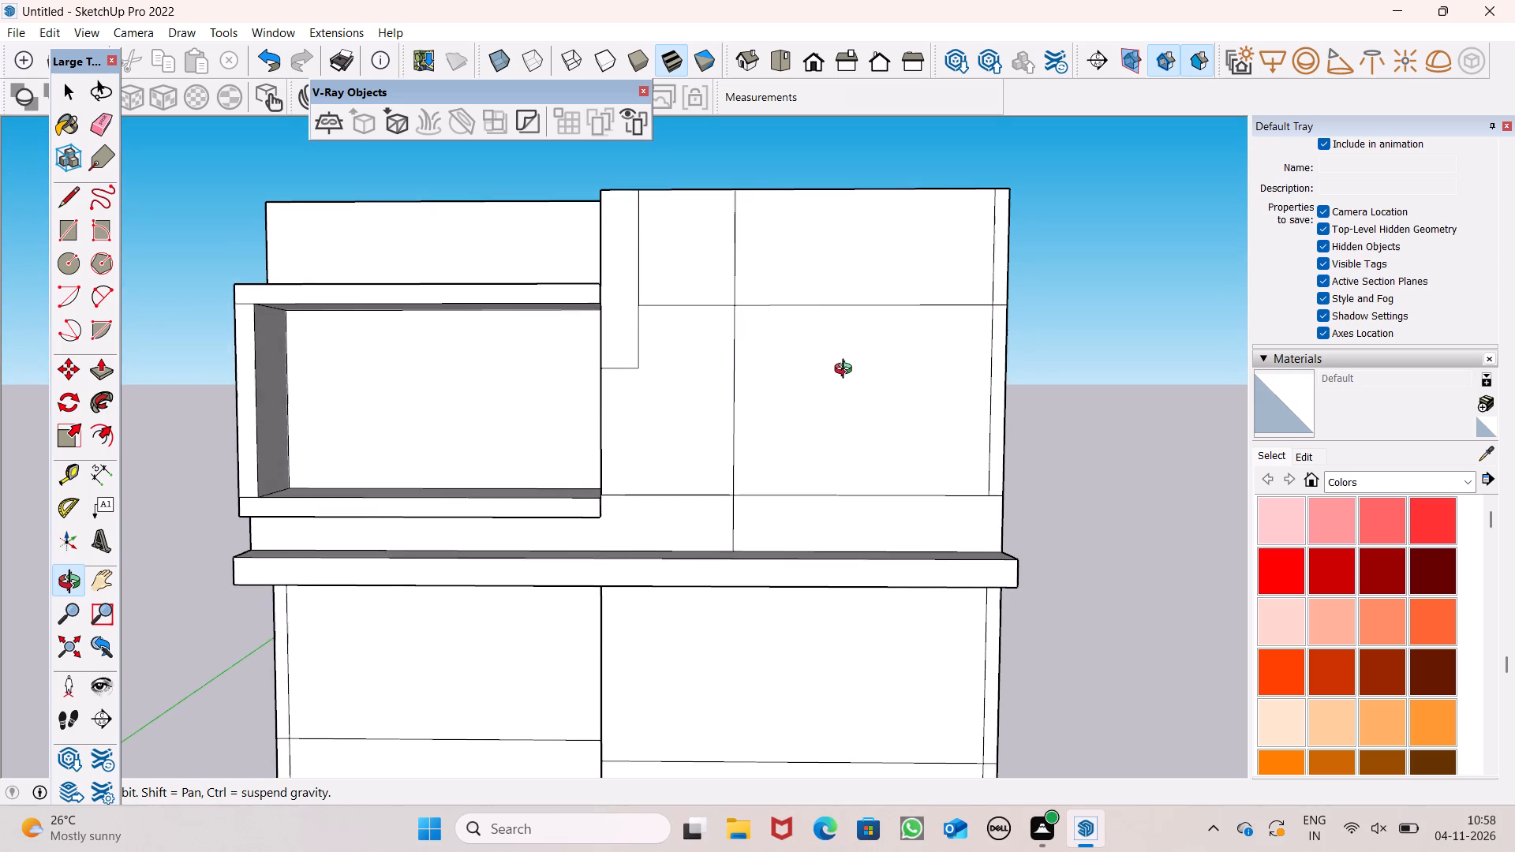
middle_click_drag(847, 371, 851, 349)
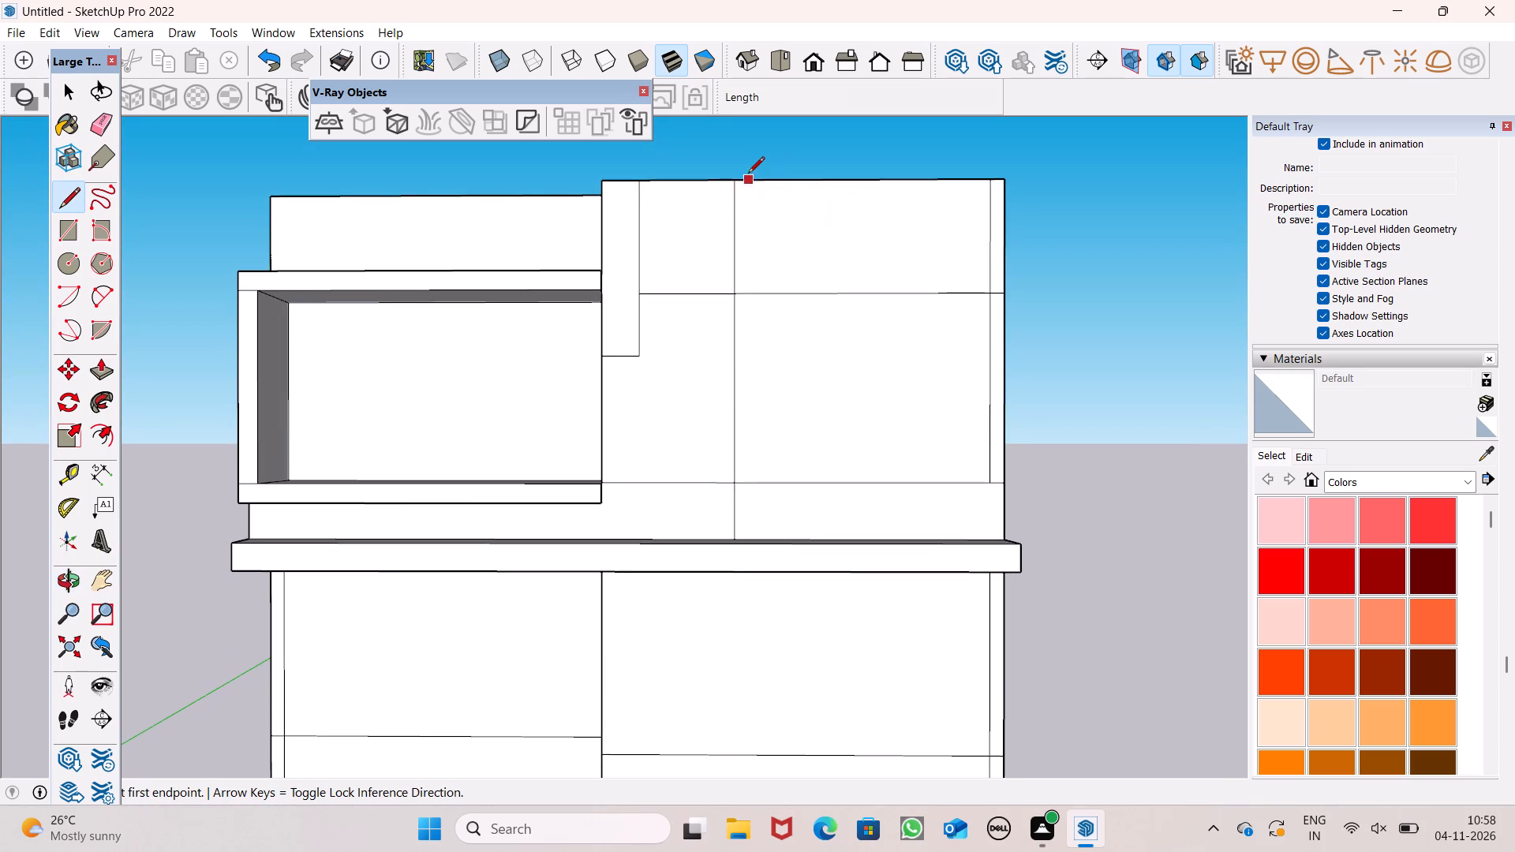
scroll(753, 181, "up", 2)
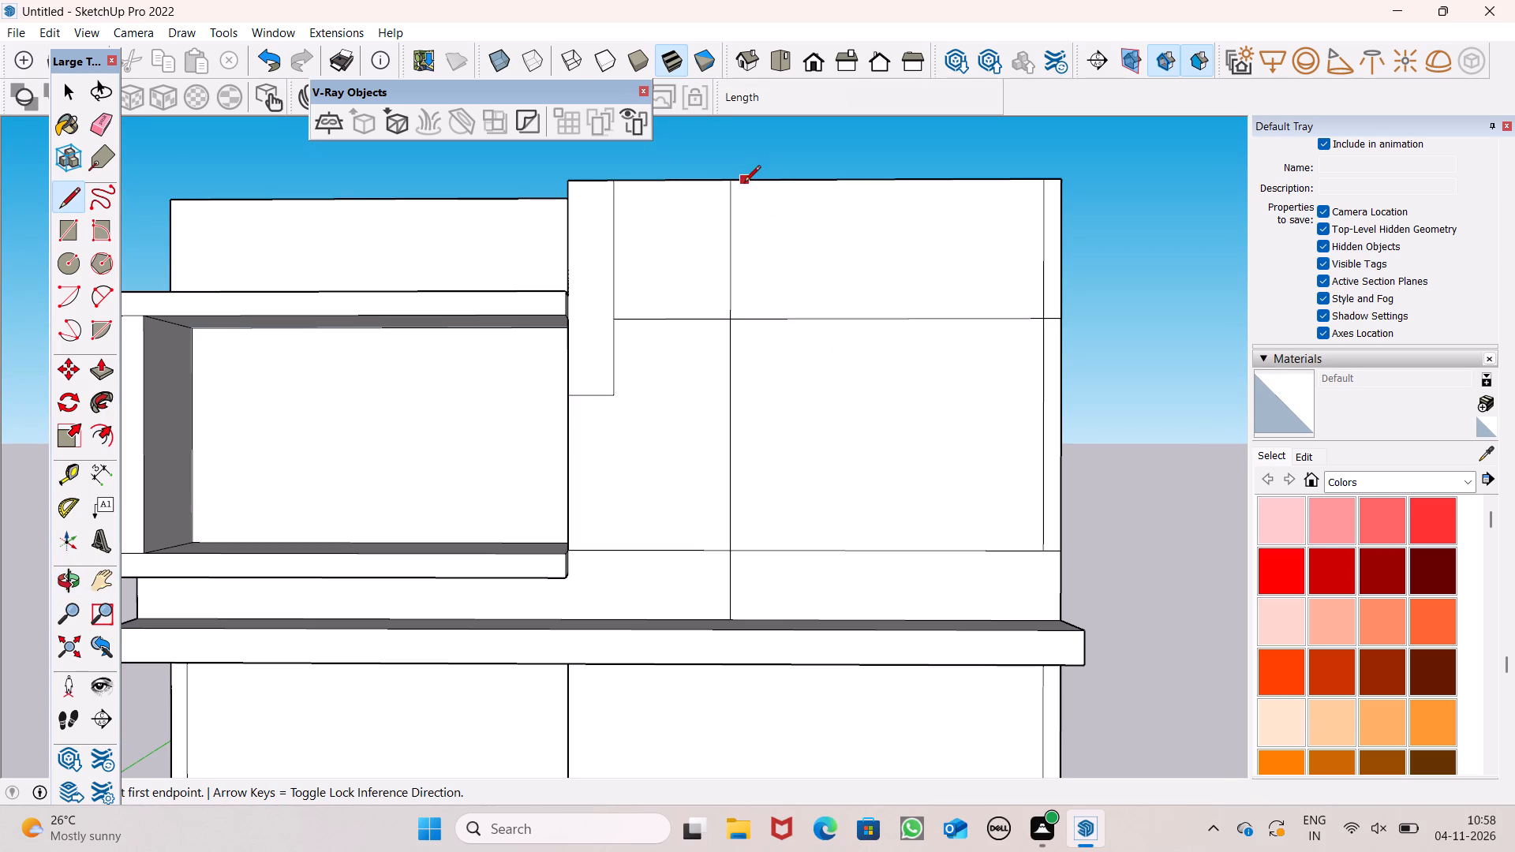
left_click(744, 183)
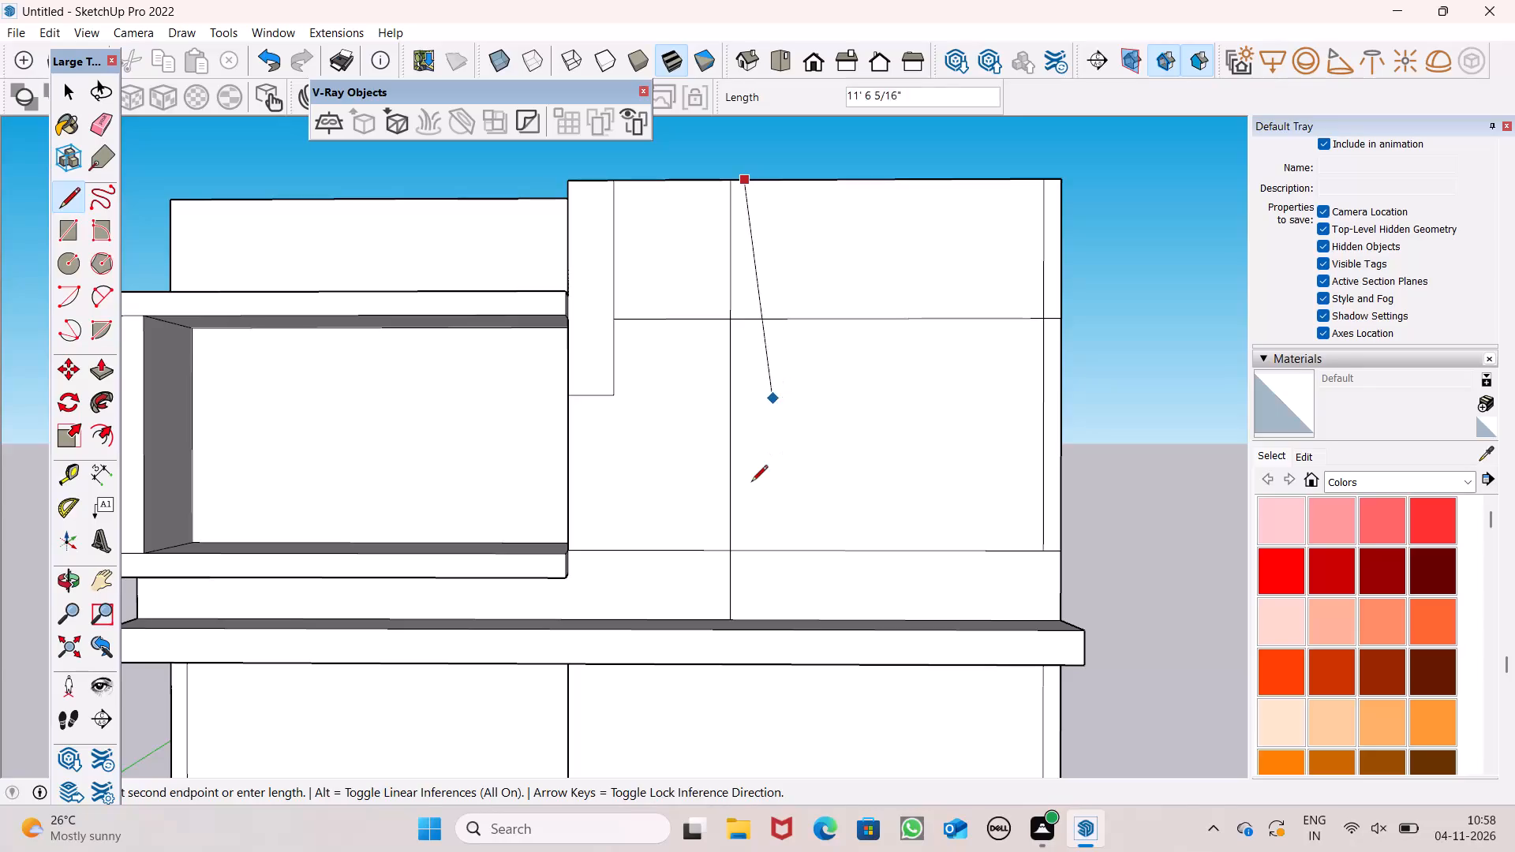
left_click(743, 619)
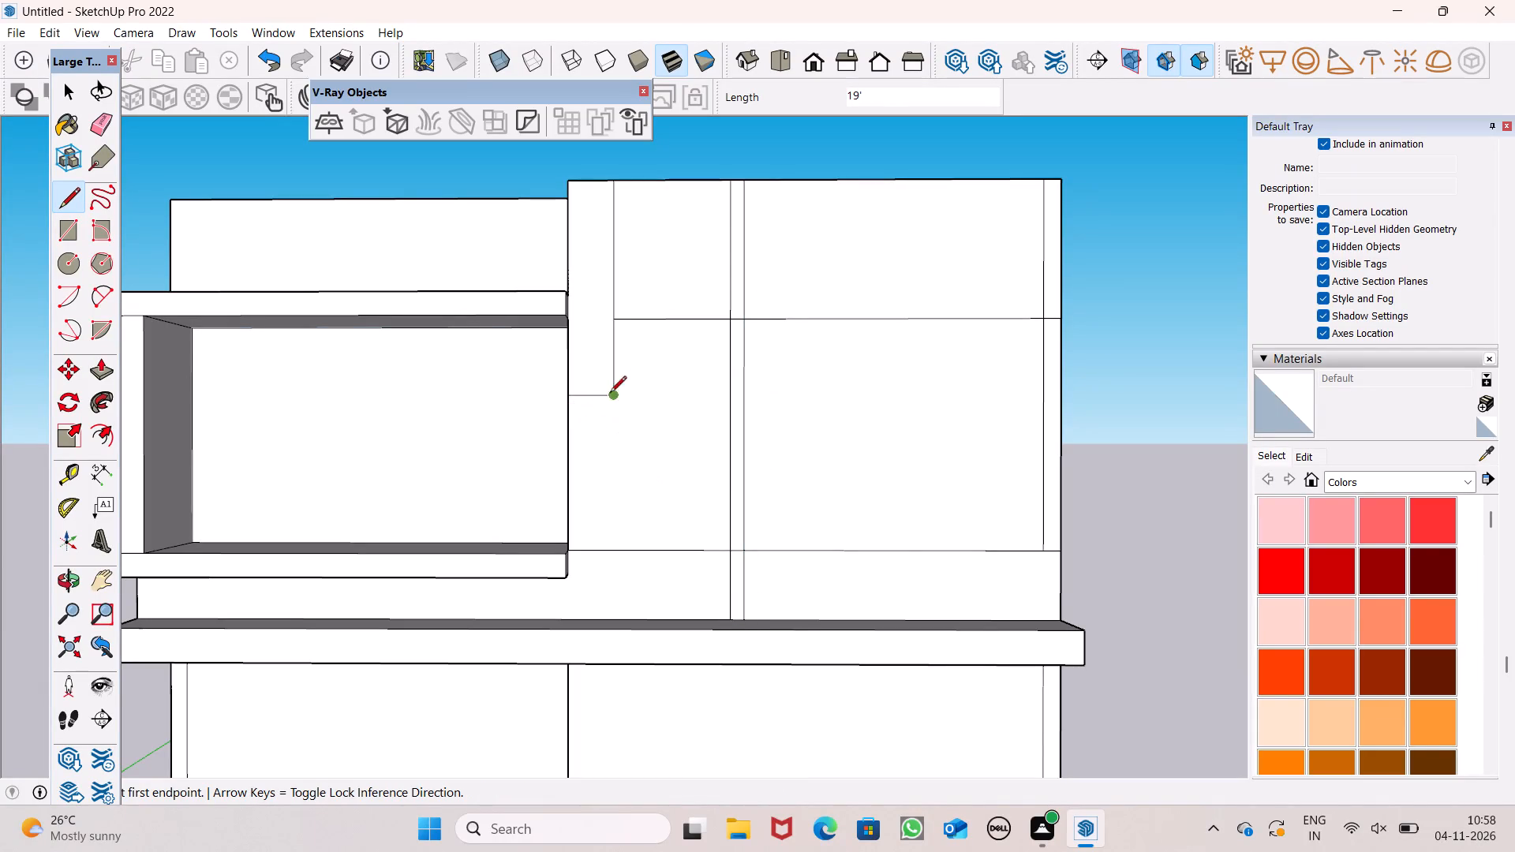
Erase the two short horizontal edge segments crossing the strip between the vertical lines.
left_click(101, 124)
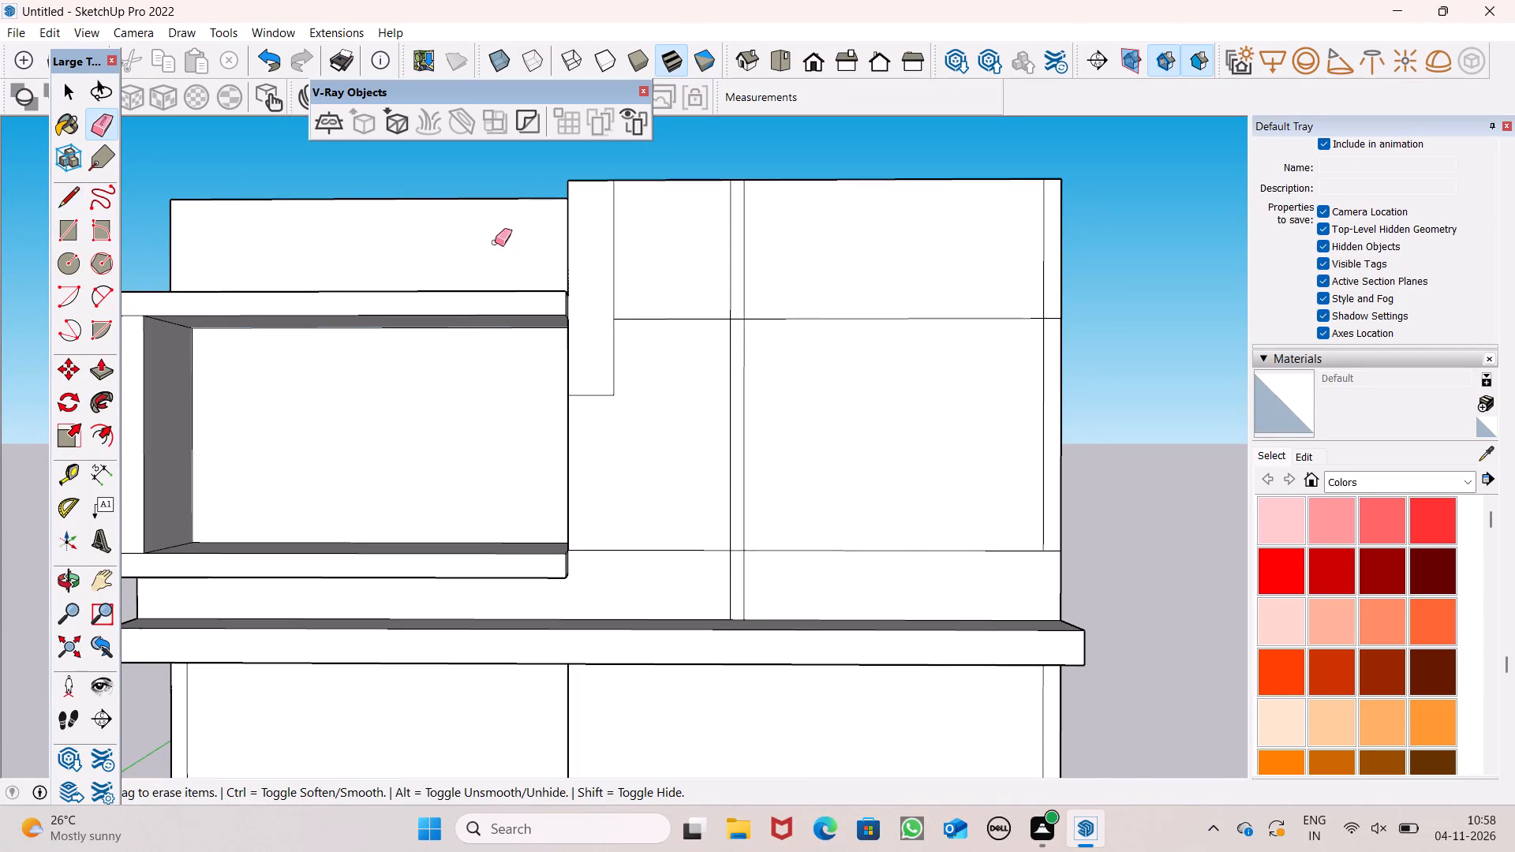
scroll(731, 336, "up", 5)
left_click_drag(741, 298, 741, 308)
left_click(738, 695)
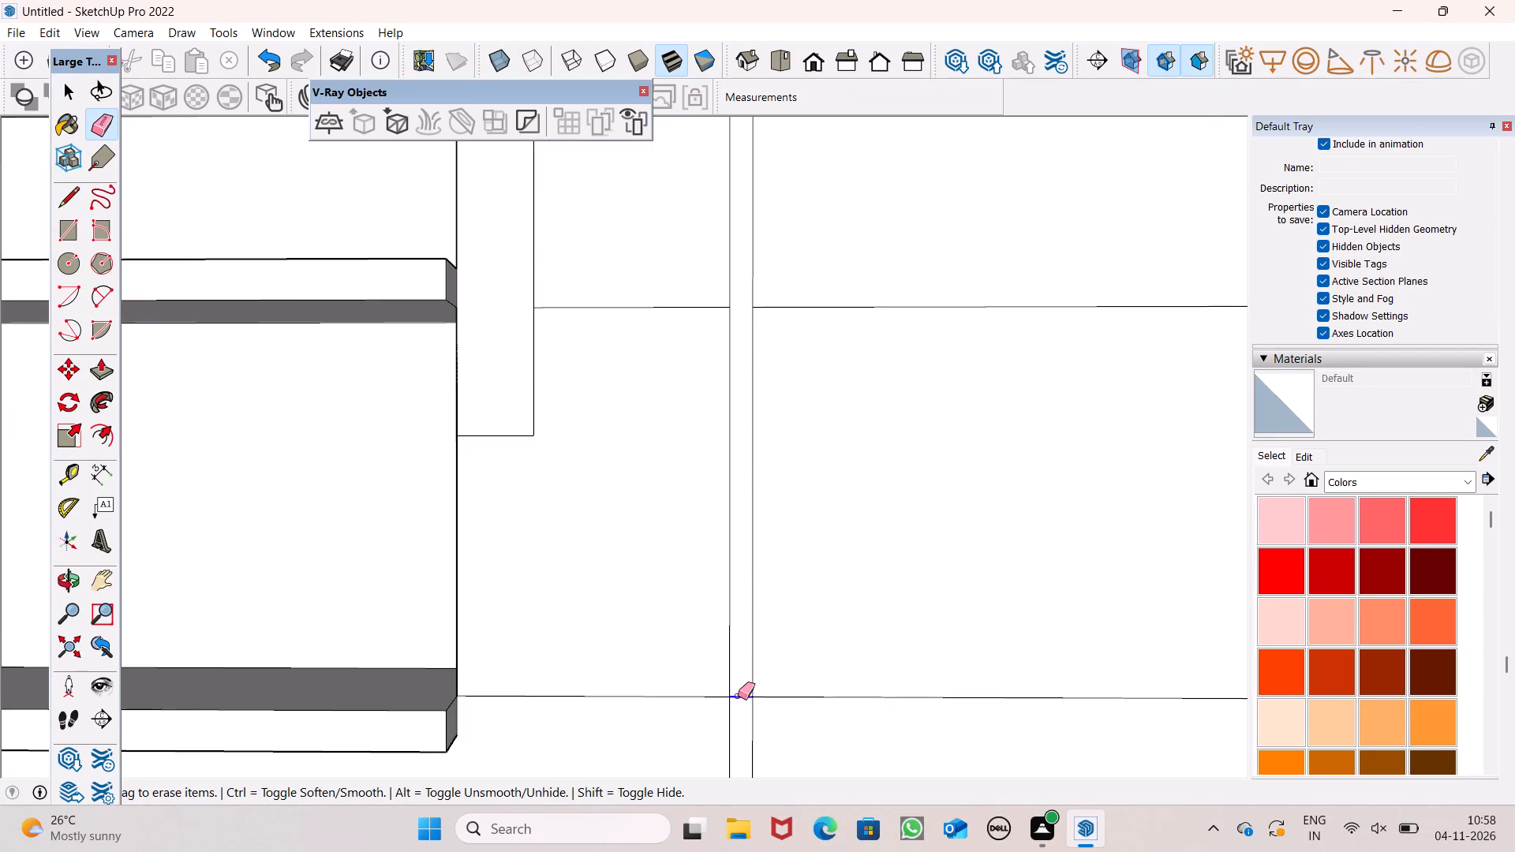
Move all segments of the second vertical line closer to the first, narrowing the strip between them.
key("space")
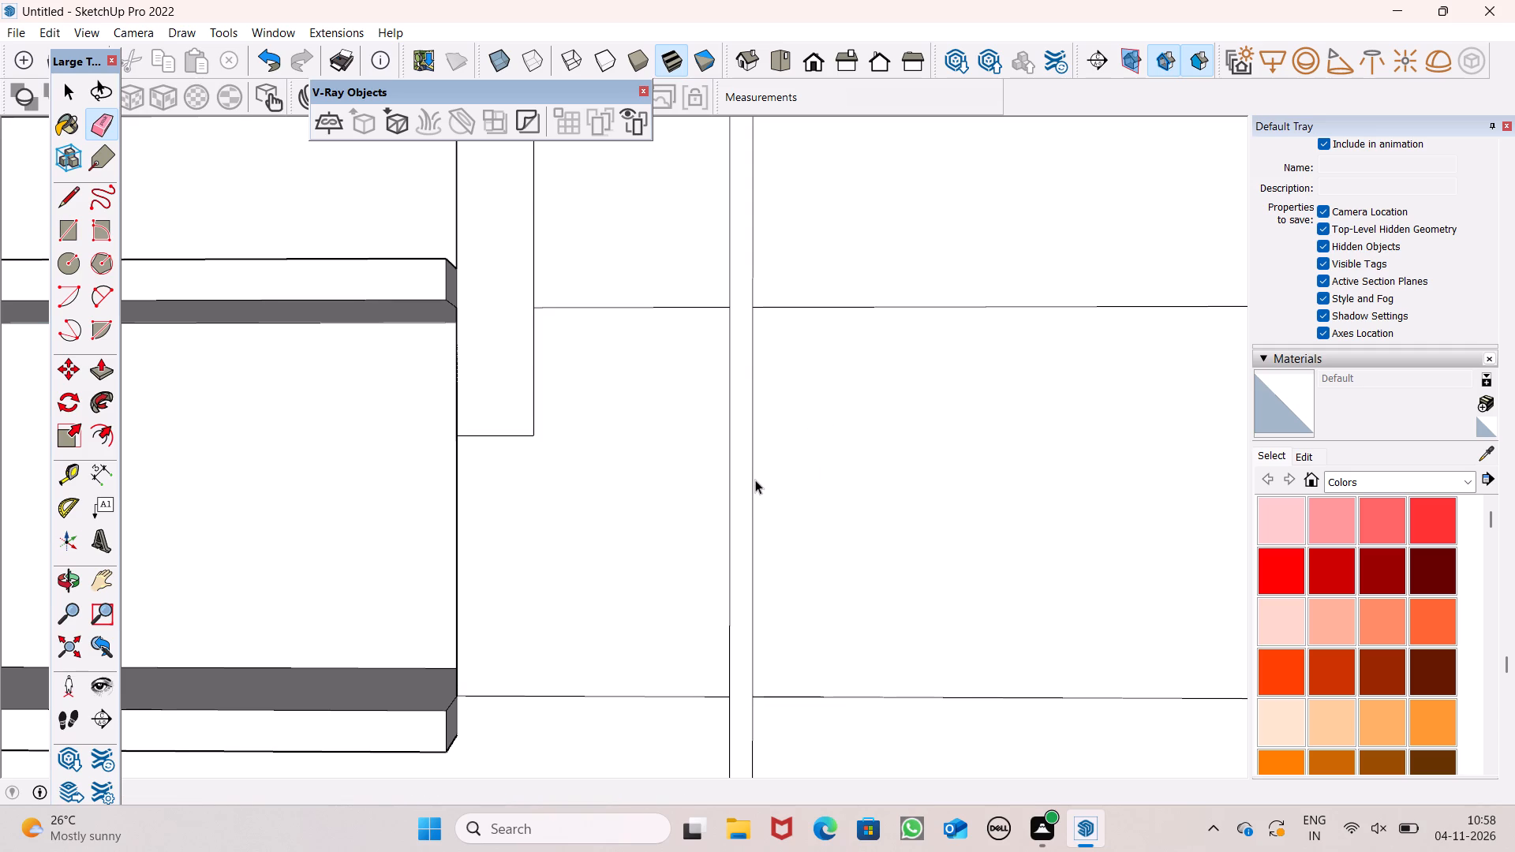
left_click(755, 480)
scroll(762, 519, "down", 2)
left_click(754, 323, "ctrl")
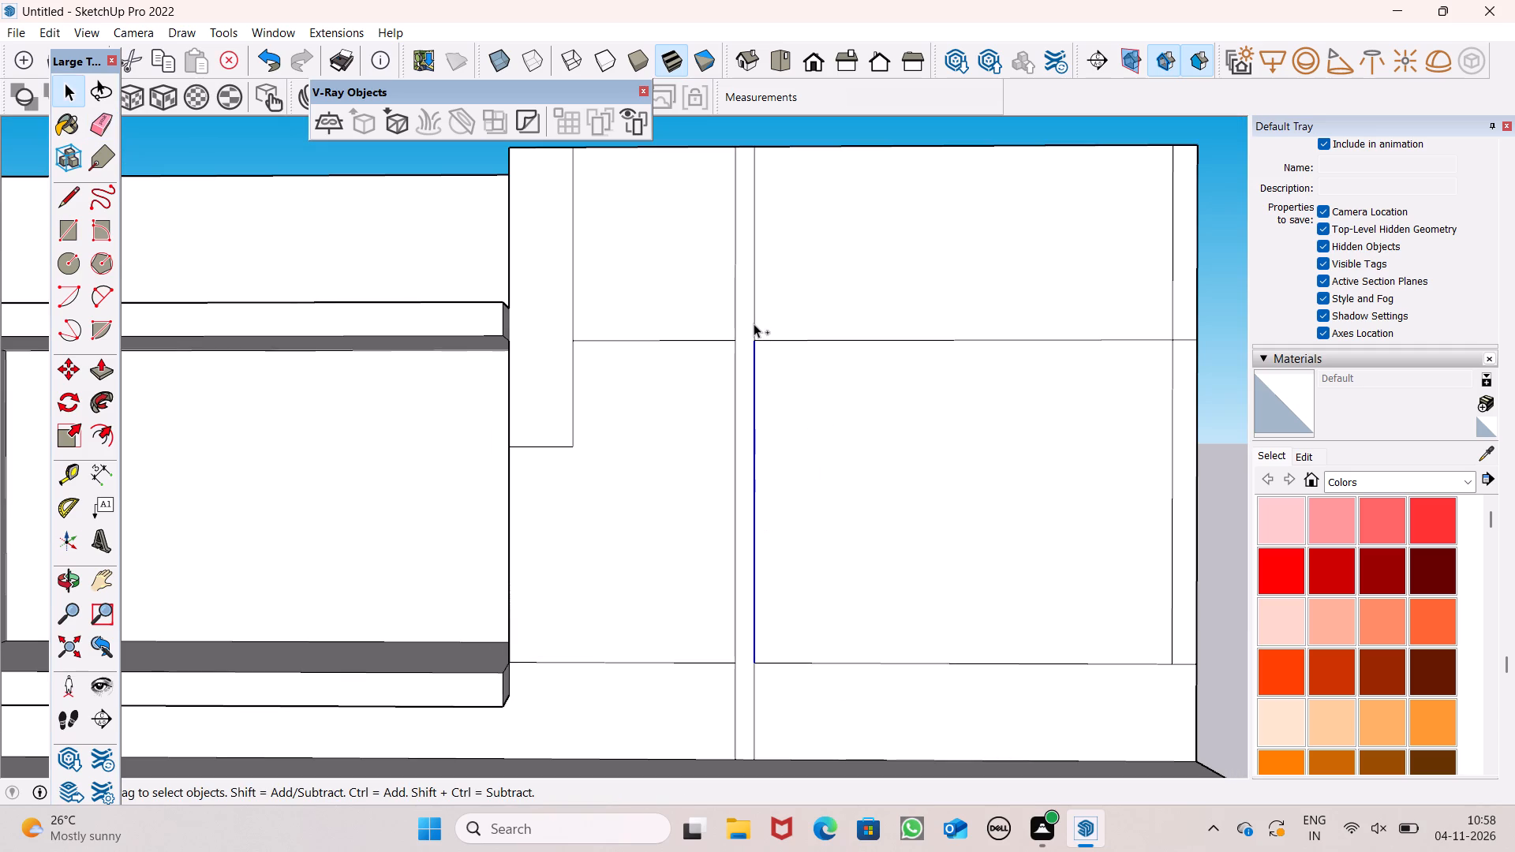
left_click(755, 727, "ctrl")
scroll(779, 454, "down", 6)
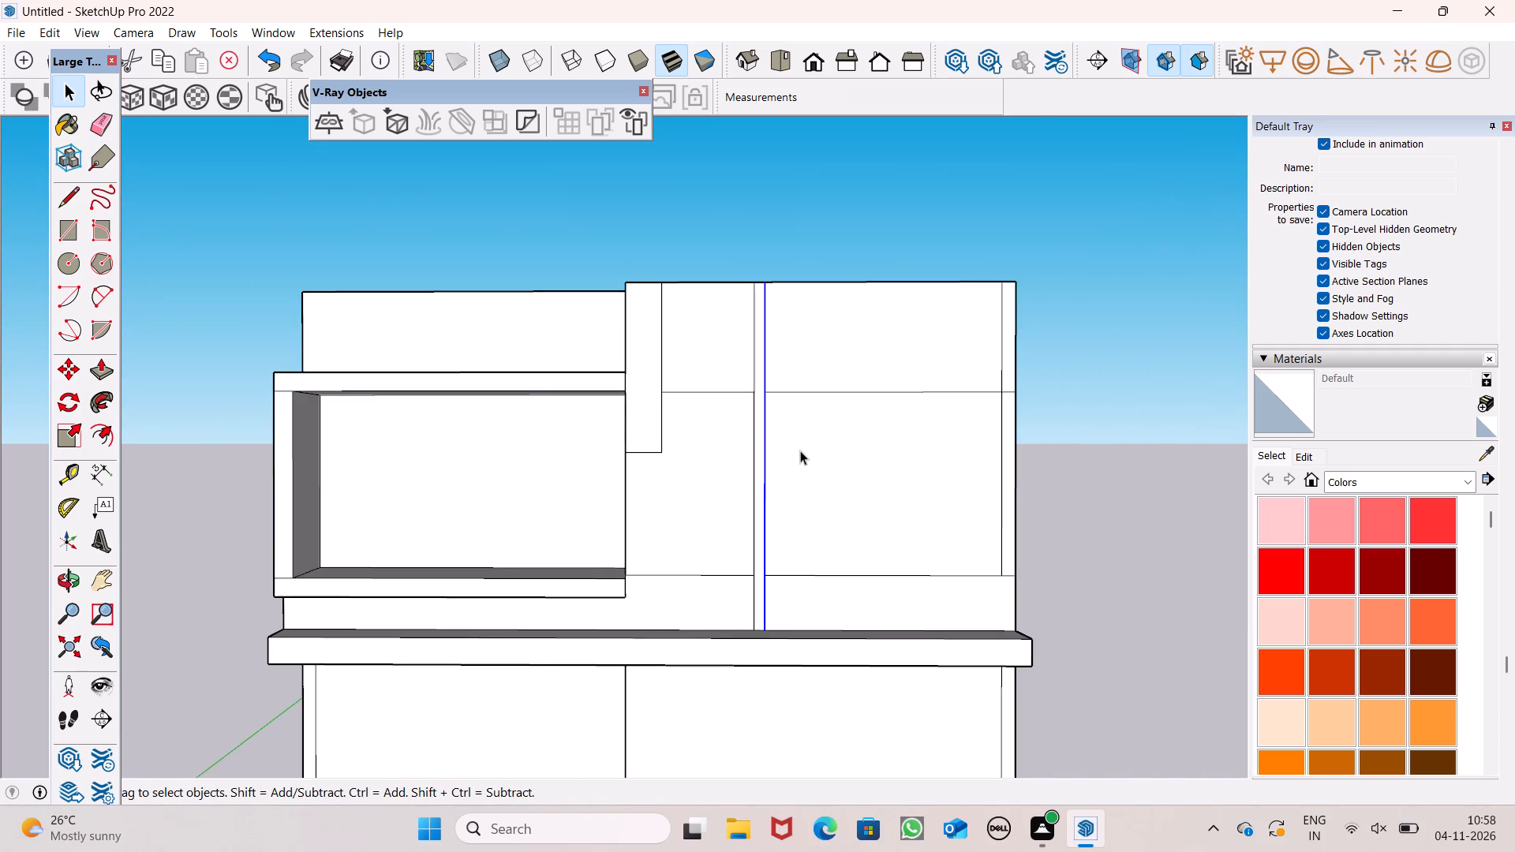
key("m")
key("Return")
scroll(746, 672, "up", 6)
scroll(746, 672, "down", 1)
scroll(772, 595, "up", 9)
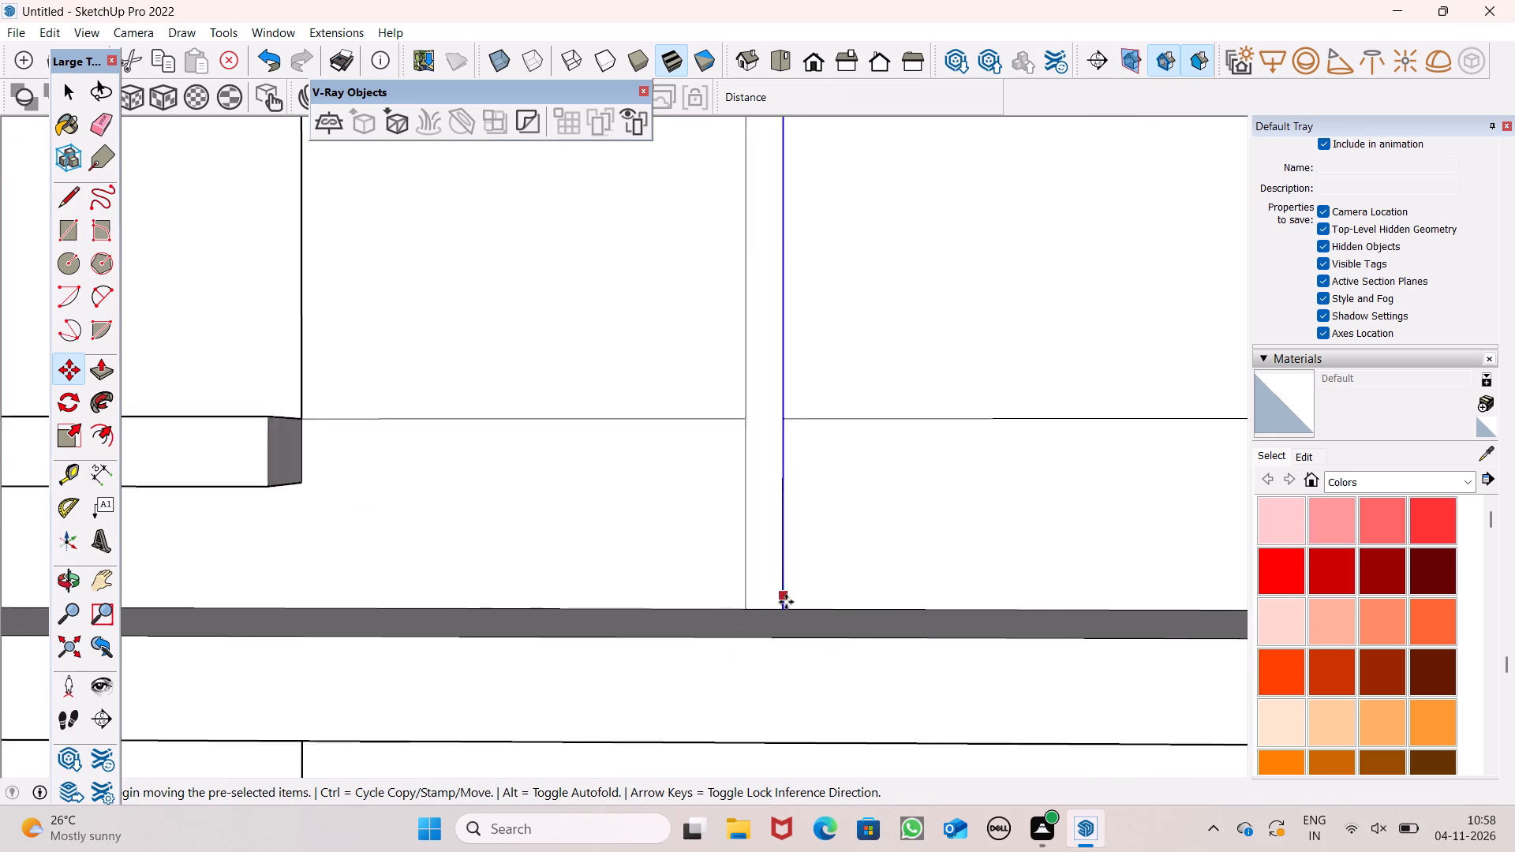
scroll(786, 602, "up", 4)
left_click_drag(751, 594, 733, 596)
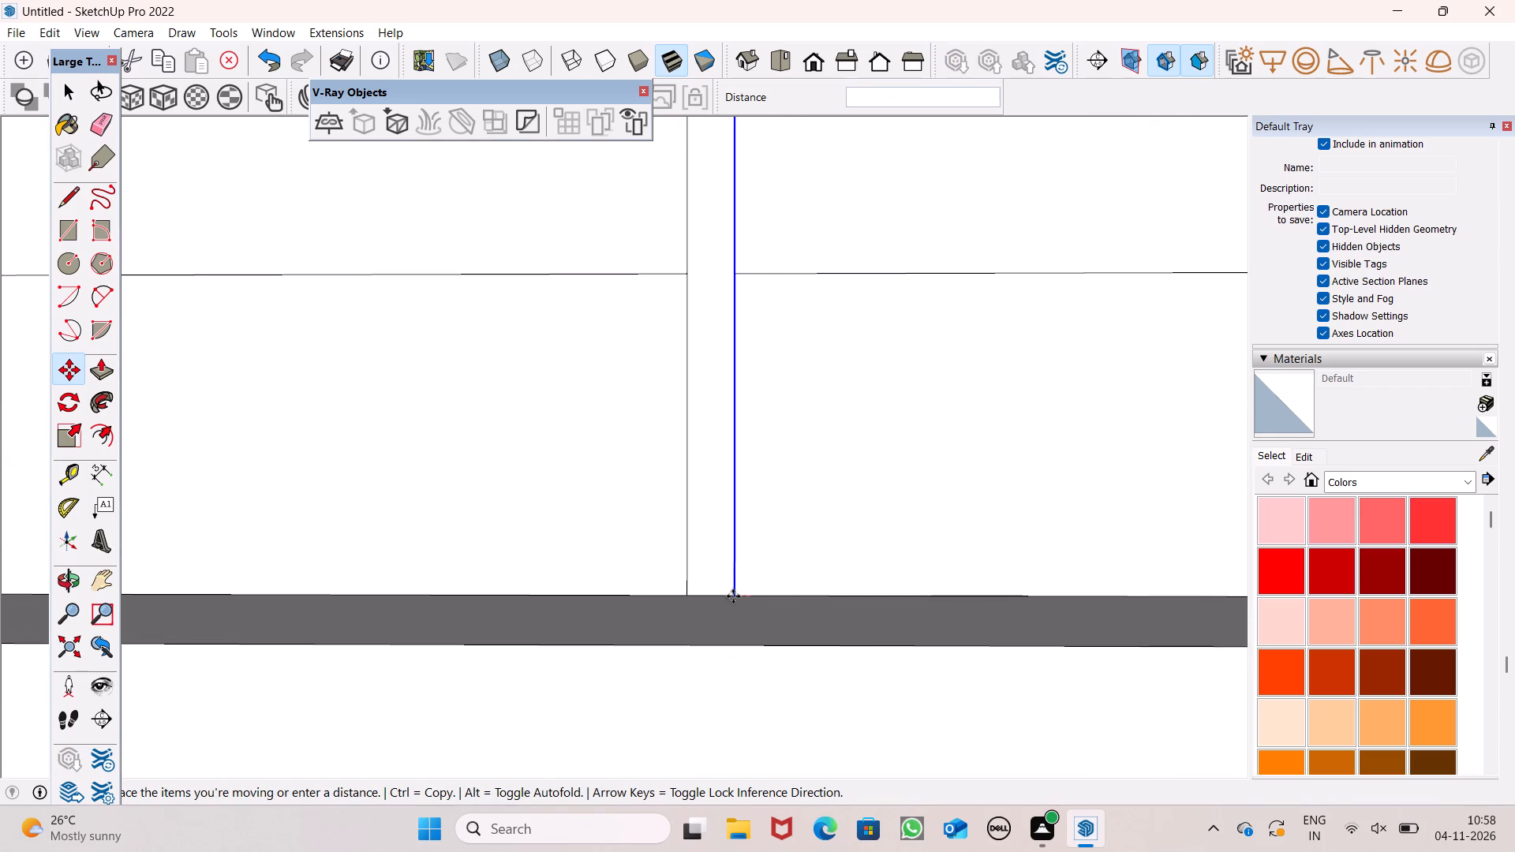
left_click_drag(733, 596, 723, 596)
left_click(723, 596)
scroll(735, 632, "down", 15)
scroll(720, 591, "up", 2)
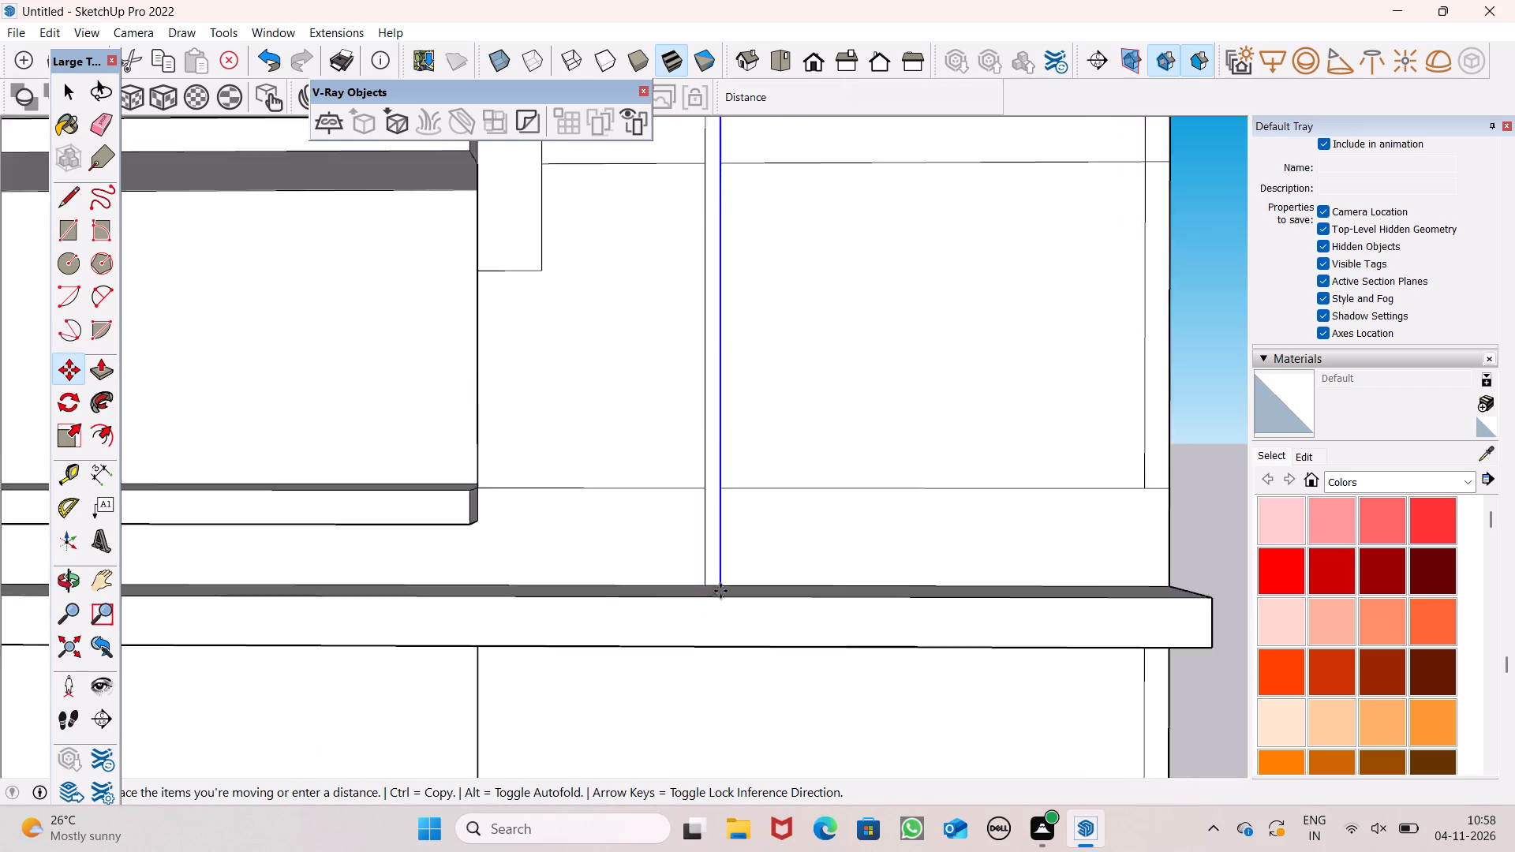
scroll(720, 591, "up", 9)
left_click(720, 577)
key("space")
scroll(727, 540, "down", 9)
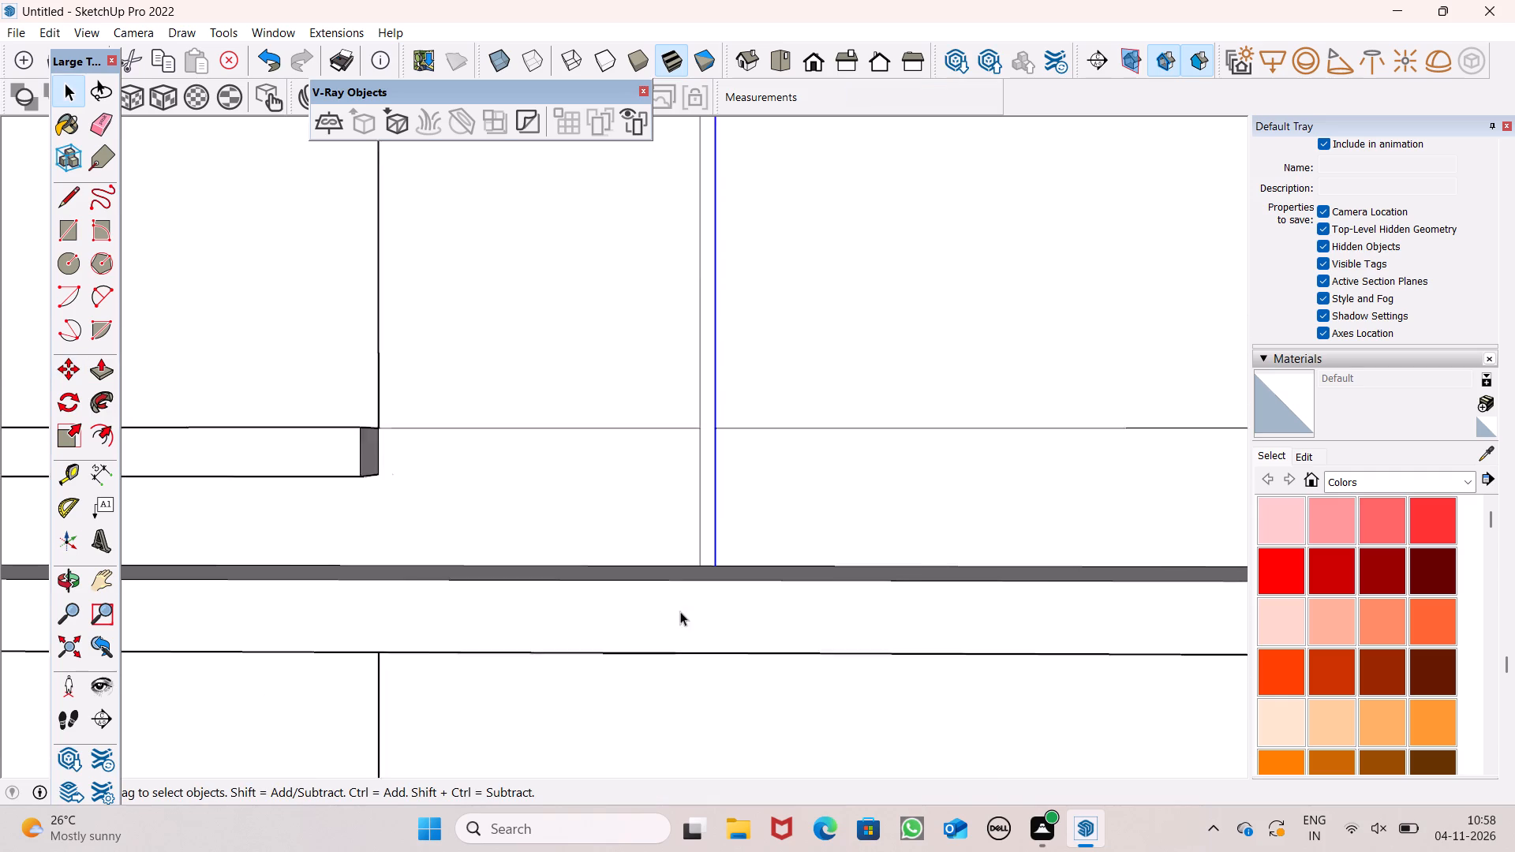
scroll(680, 611, "down", 9)
left_click(1060, 381)
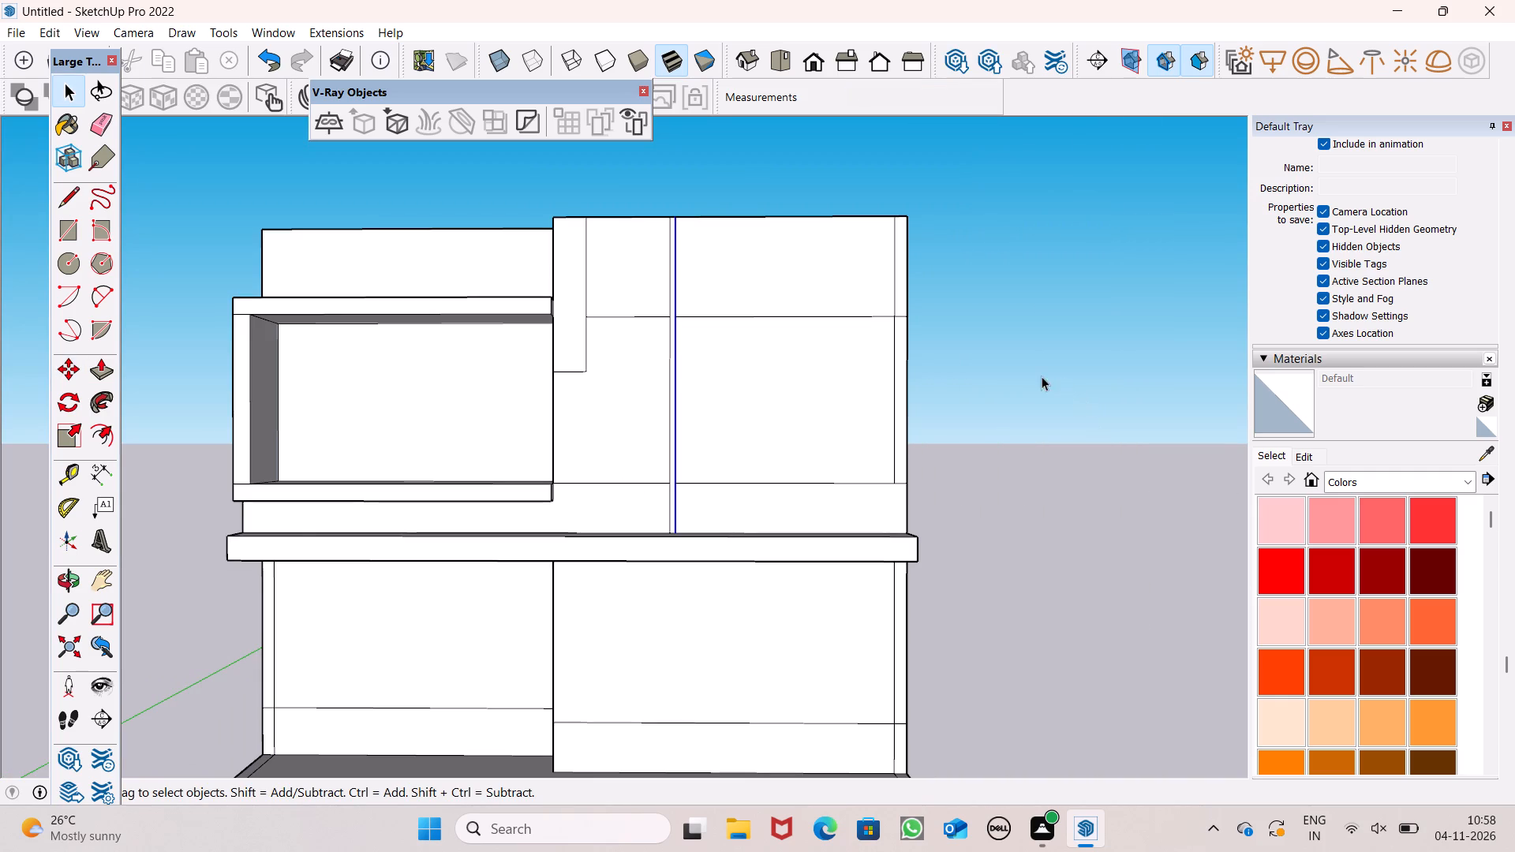
Examine the narrow vertical strip on the upper front wall from several angles and distances.
scroll(921, 368, "down", 3)
middle_click_drag(817, 404, 849, 426)
scroll(768, 343, "up", 6)
scroll(693, 316, "down", 3)
middle_click_drag(764, 439, 743, 473)
scroll(772, 376, "up", 2)
scroll(683, 370, "down", 1)
middle_click_drag(733, 496, 747, 529)
scroll(780, 390, "up", 2)
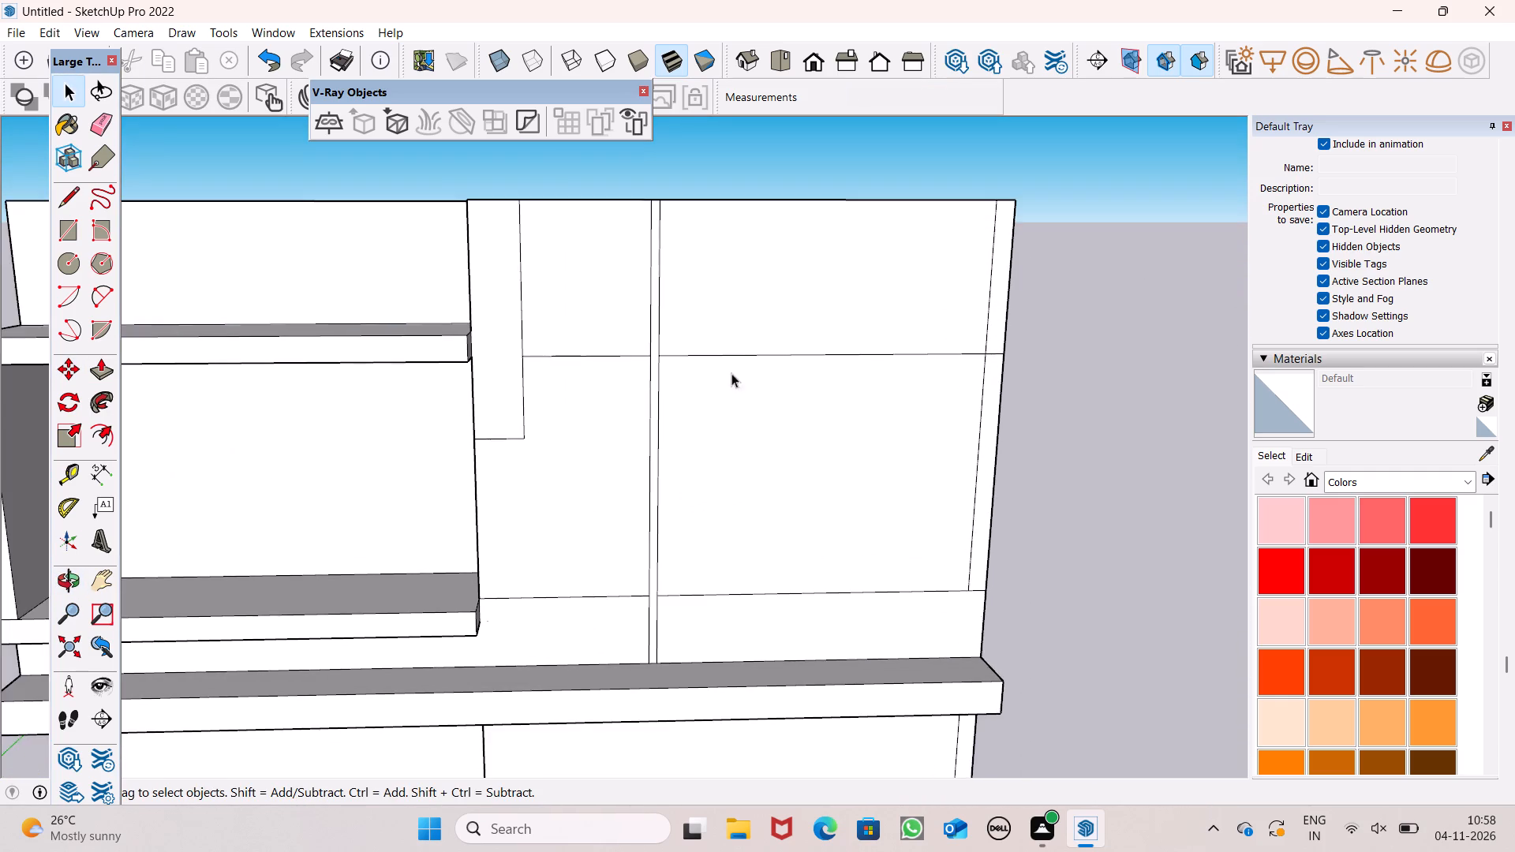
scroll(678, 373, "down", 1)
scroll(928, 447, "up", 3)
scroll(825, 447, "down", 1)
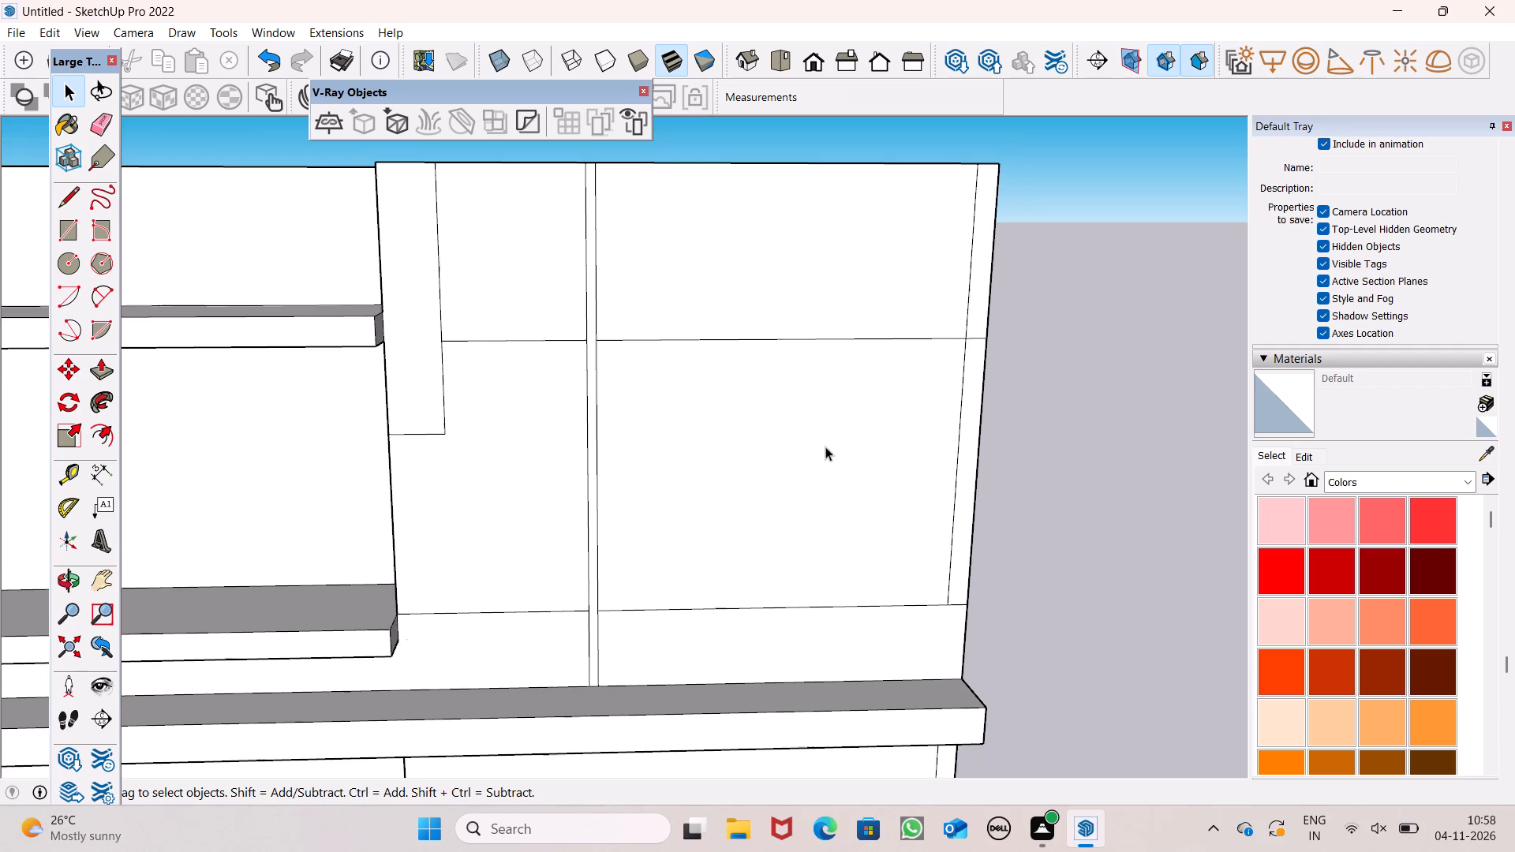
middle_click_drag(933, 449, 899, 430)
scroll(877, 421, "down", 2)
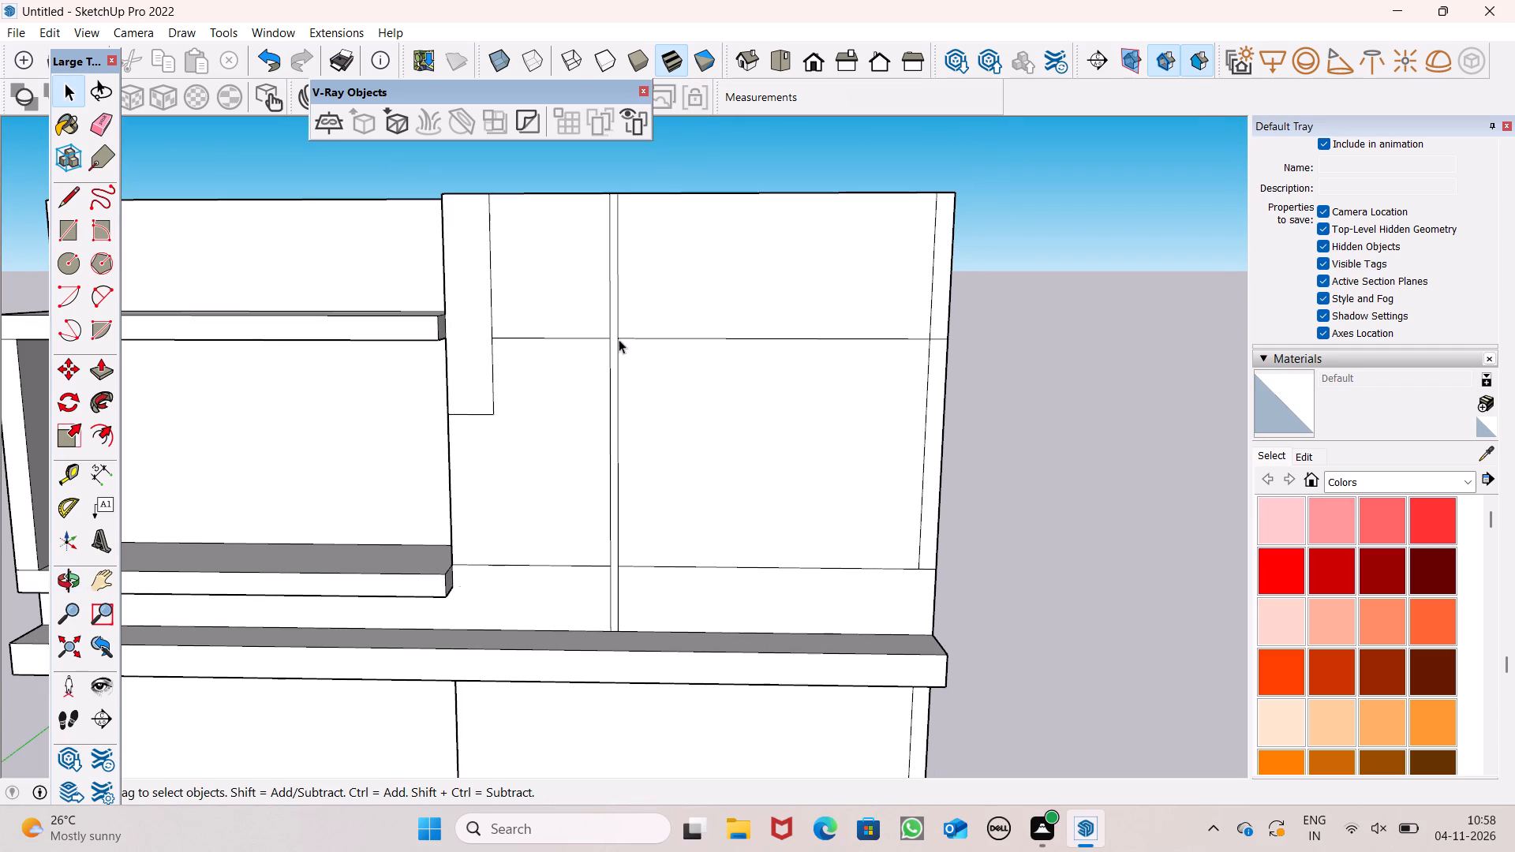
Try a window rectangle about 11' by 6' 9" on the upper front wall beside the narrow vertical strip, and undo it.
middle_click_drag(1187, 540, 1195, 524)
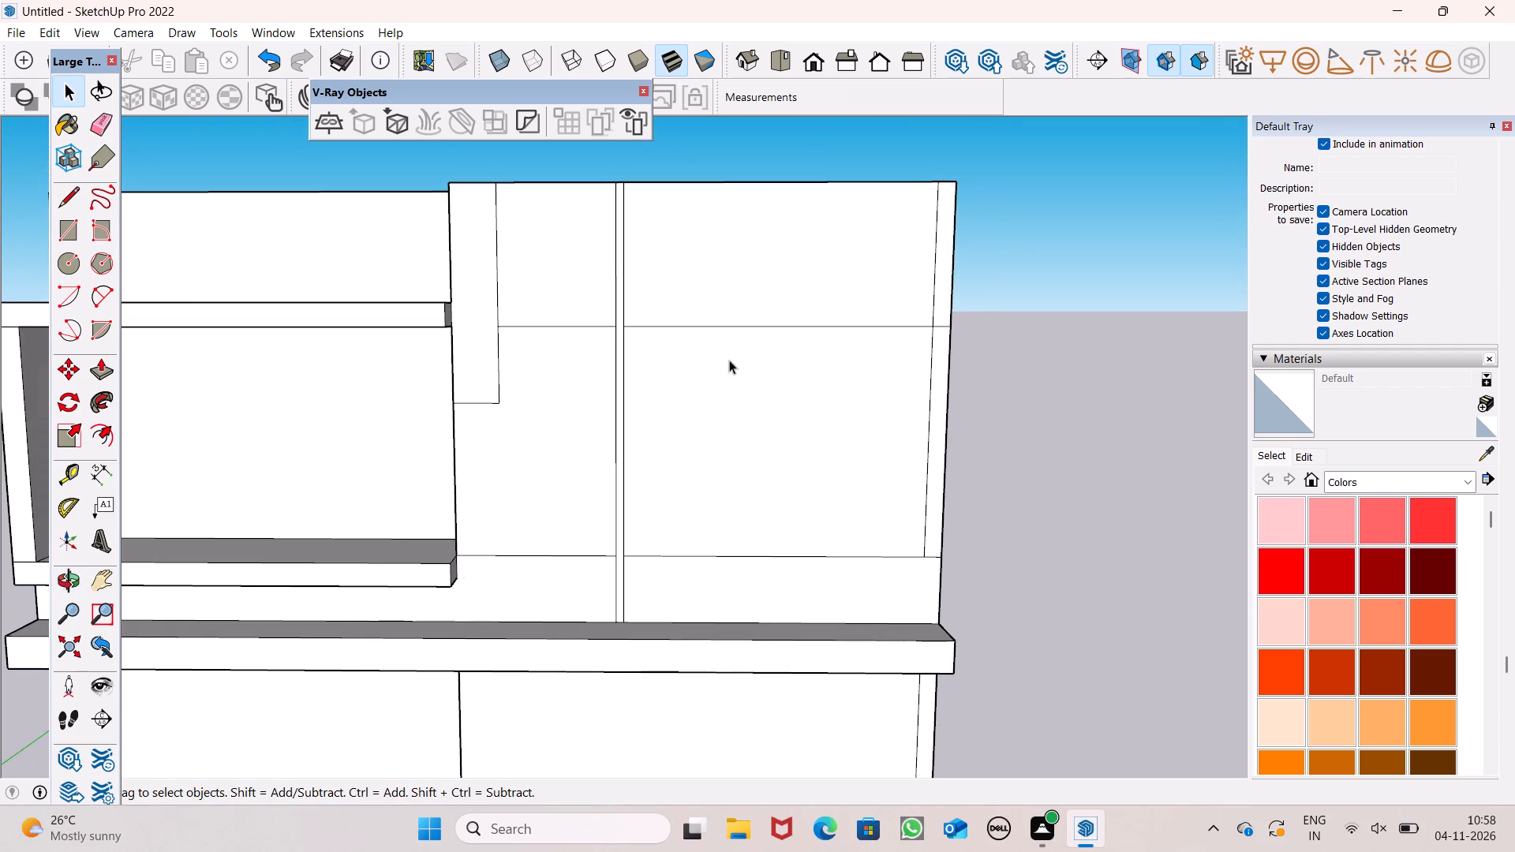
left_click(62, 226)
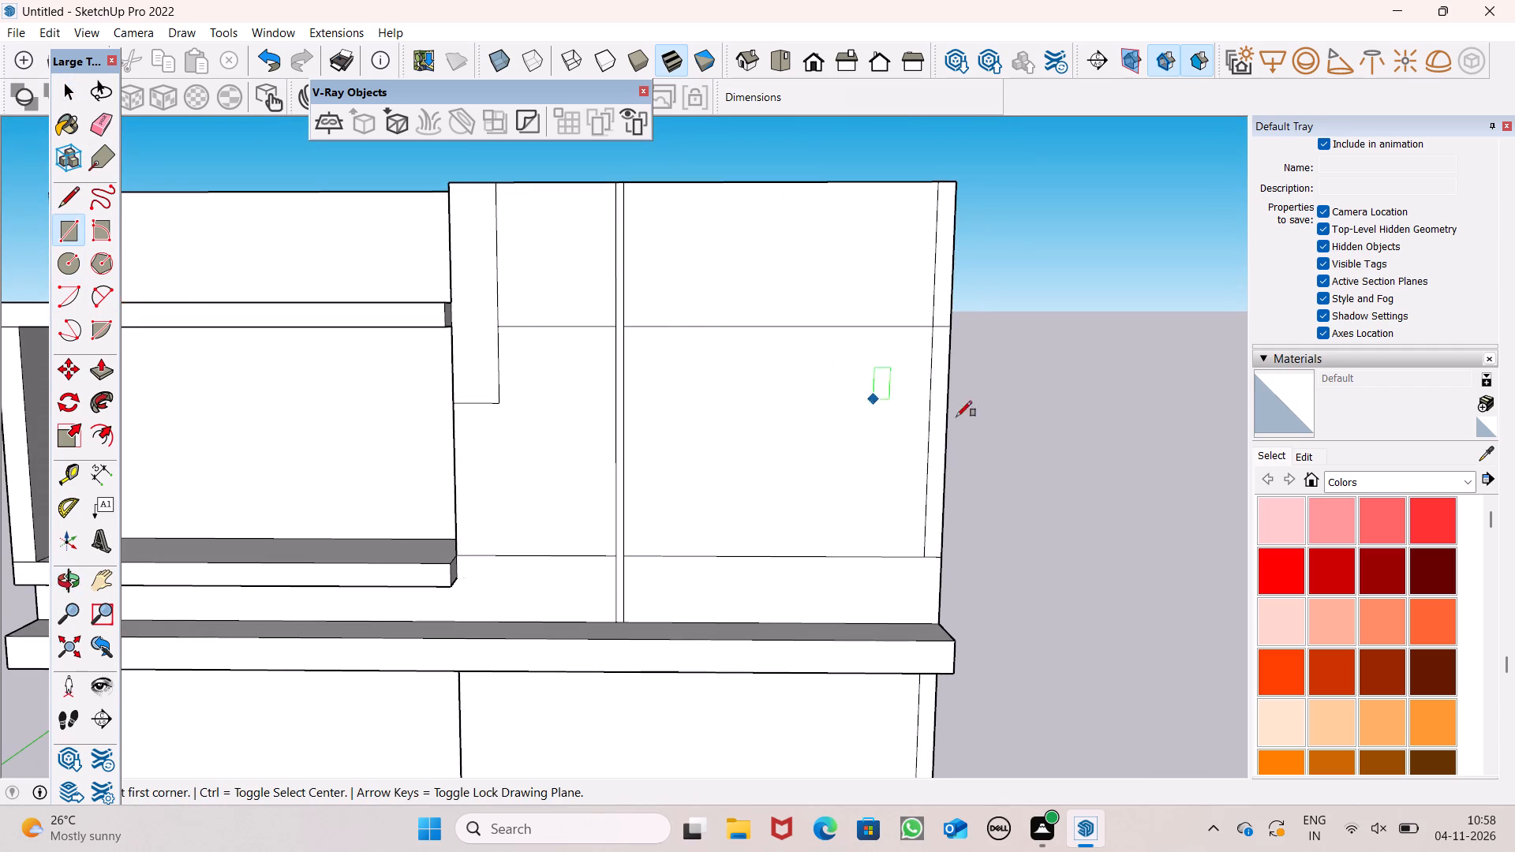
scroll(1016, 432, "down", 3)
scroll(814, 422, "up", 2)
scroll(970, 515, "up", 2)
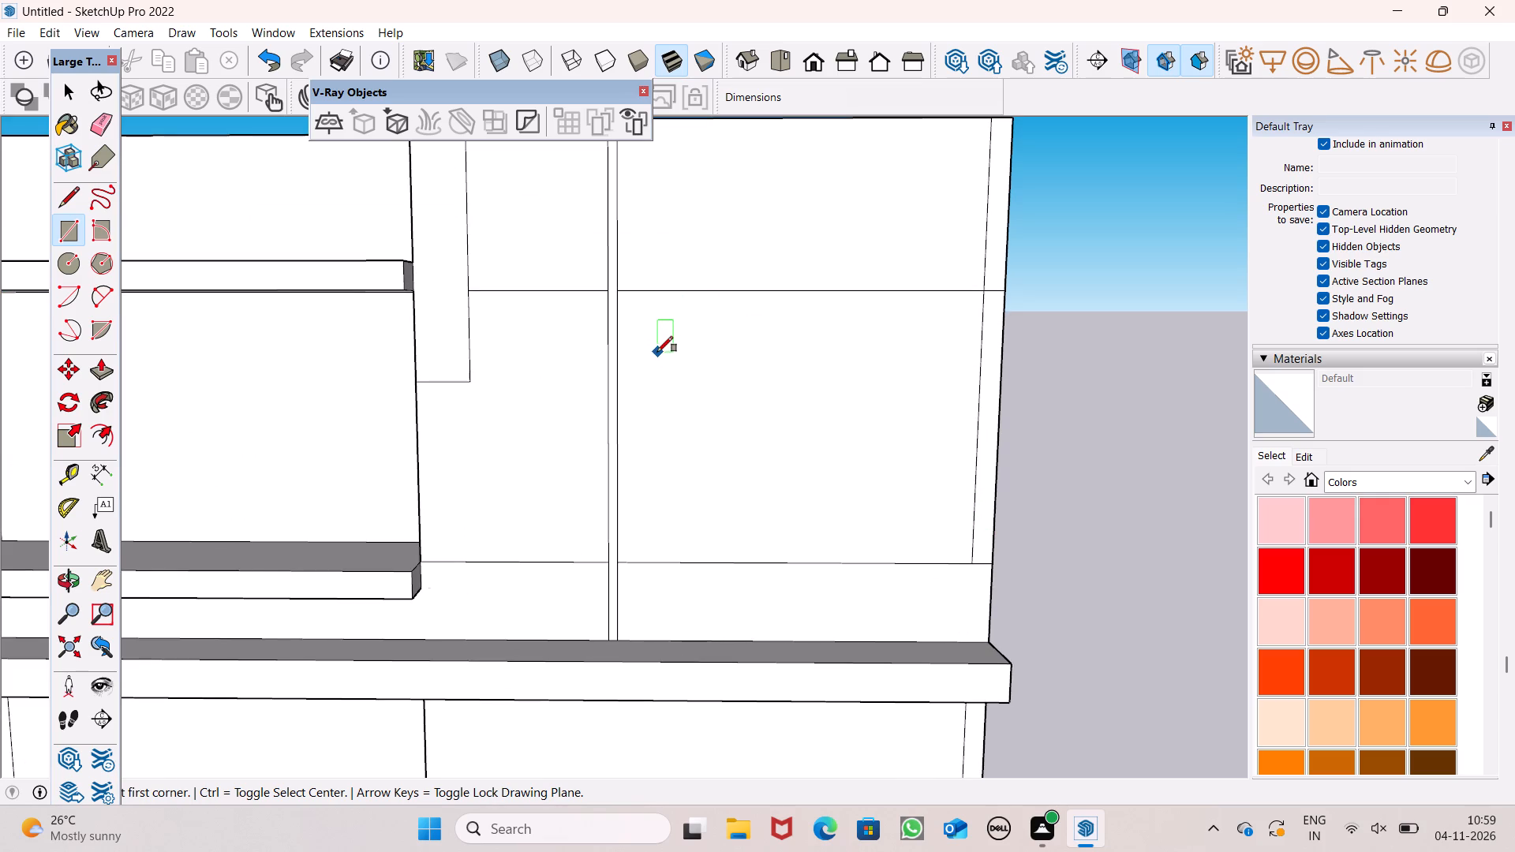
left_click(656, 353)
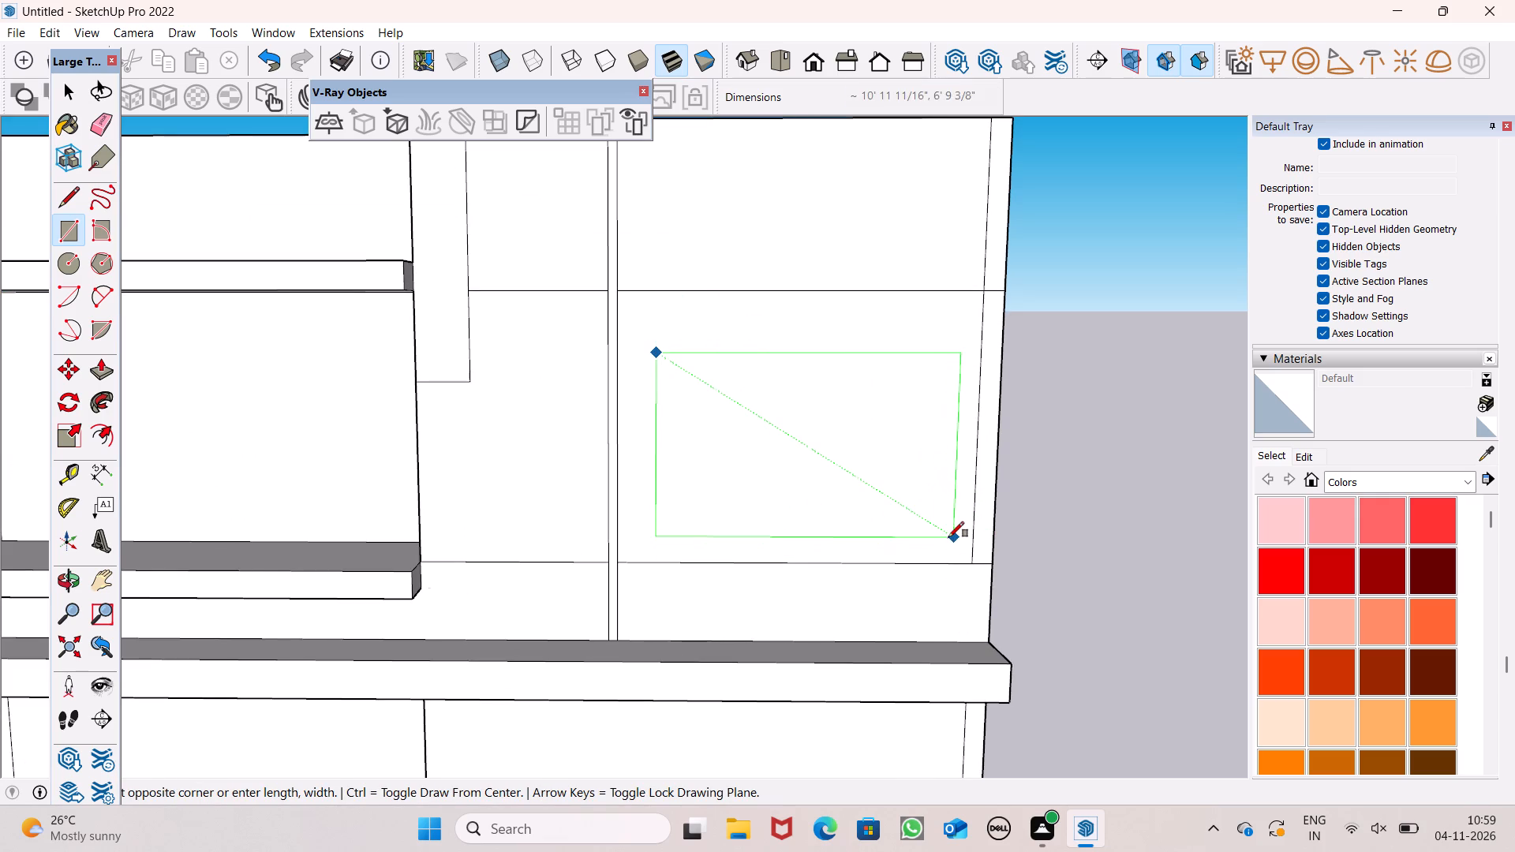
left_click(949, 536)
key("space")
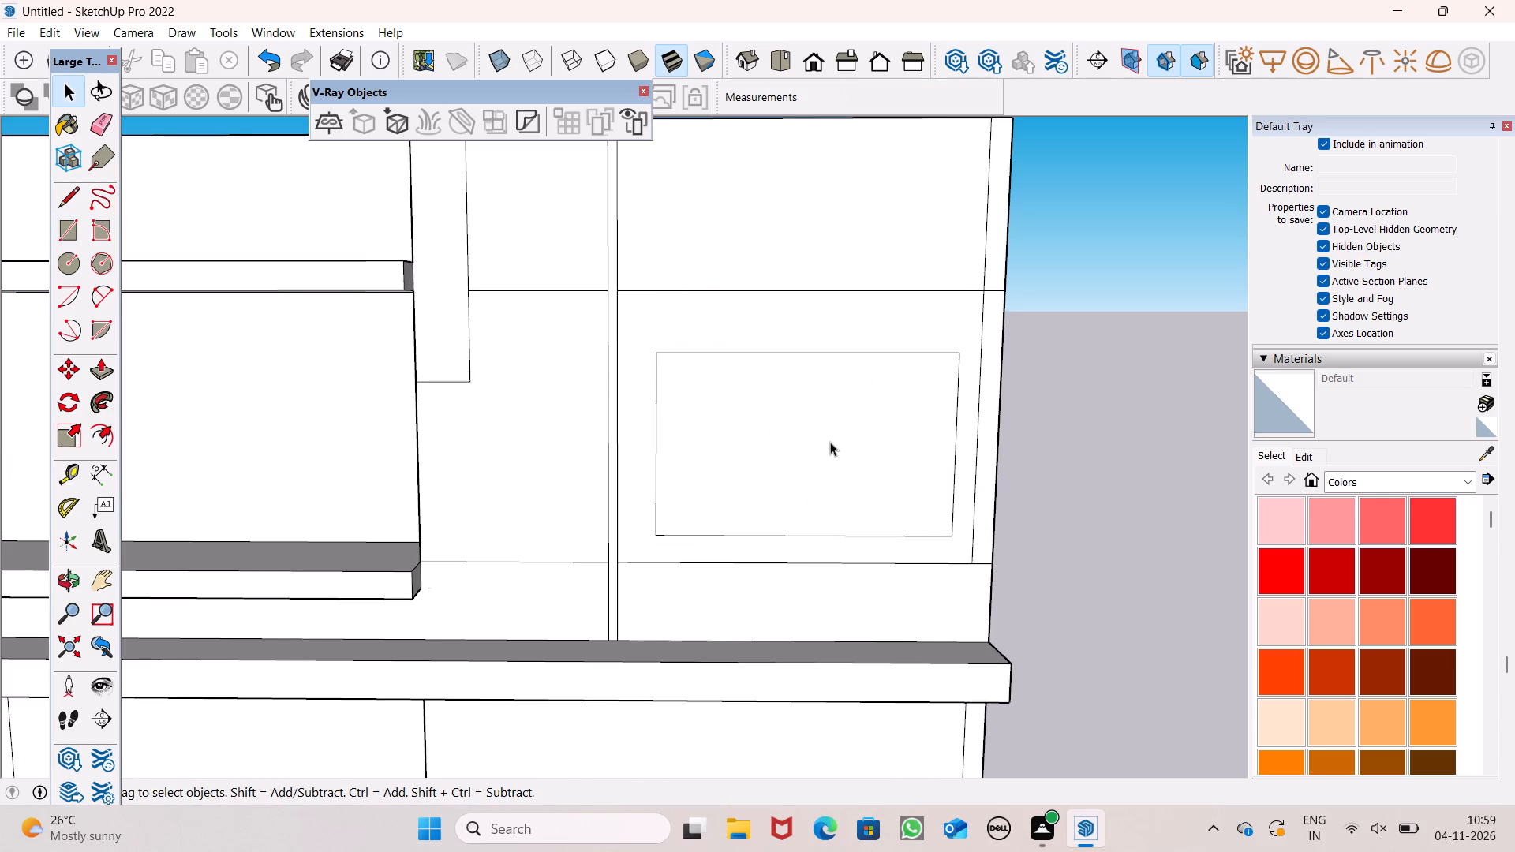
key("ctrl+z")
Draw a window rectangle about 10' 10" by 6' 2" on the upper front wall, between the narrow strip and the wall's outer edge.
scroll(812, 473, "down", 2)
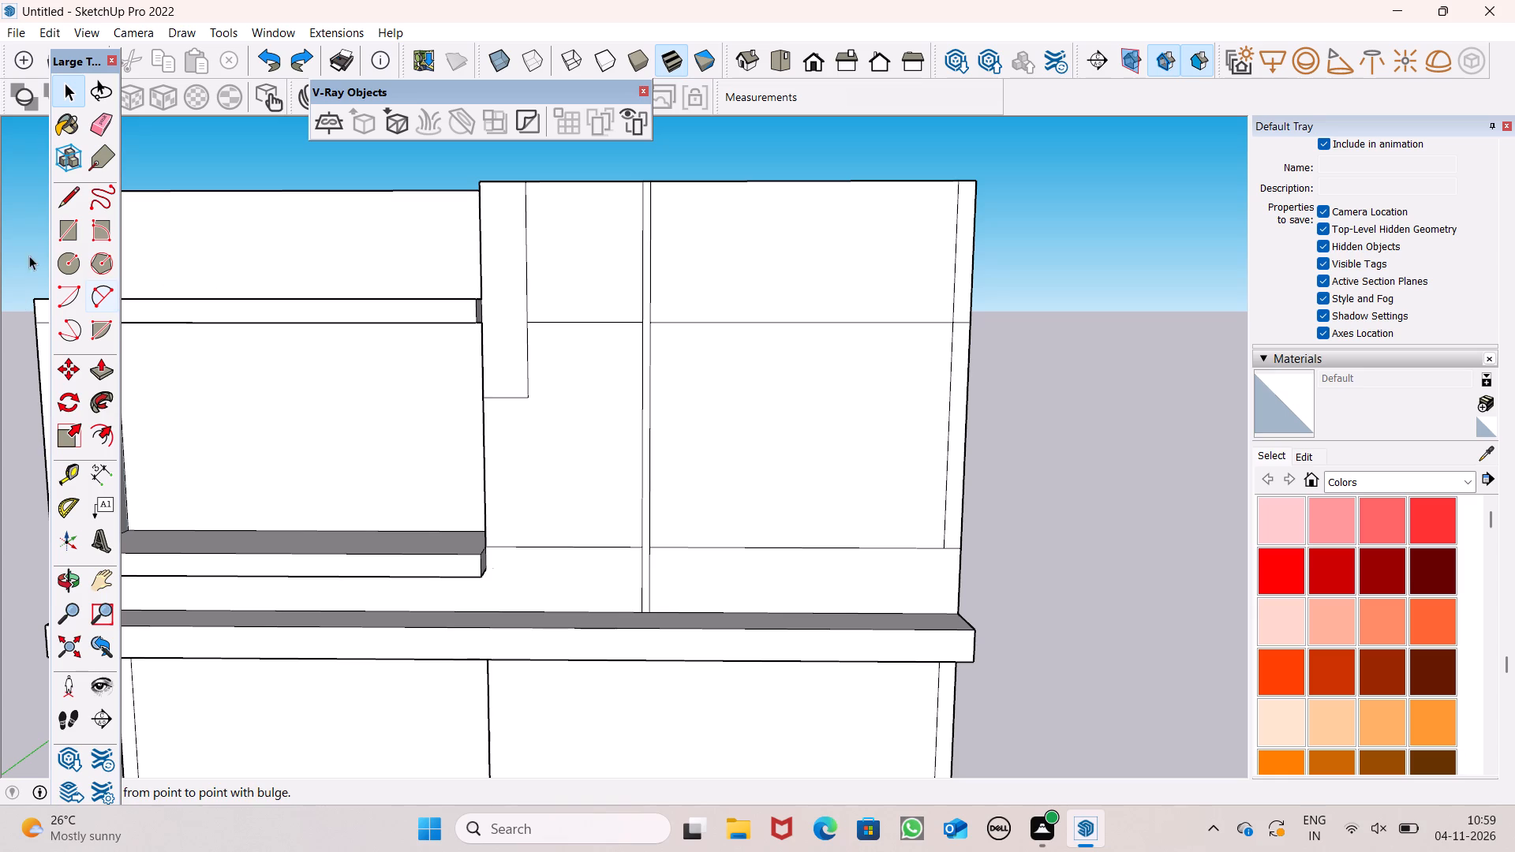
left_click(79, 227)
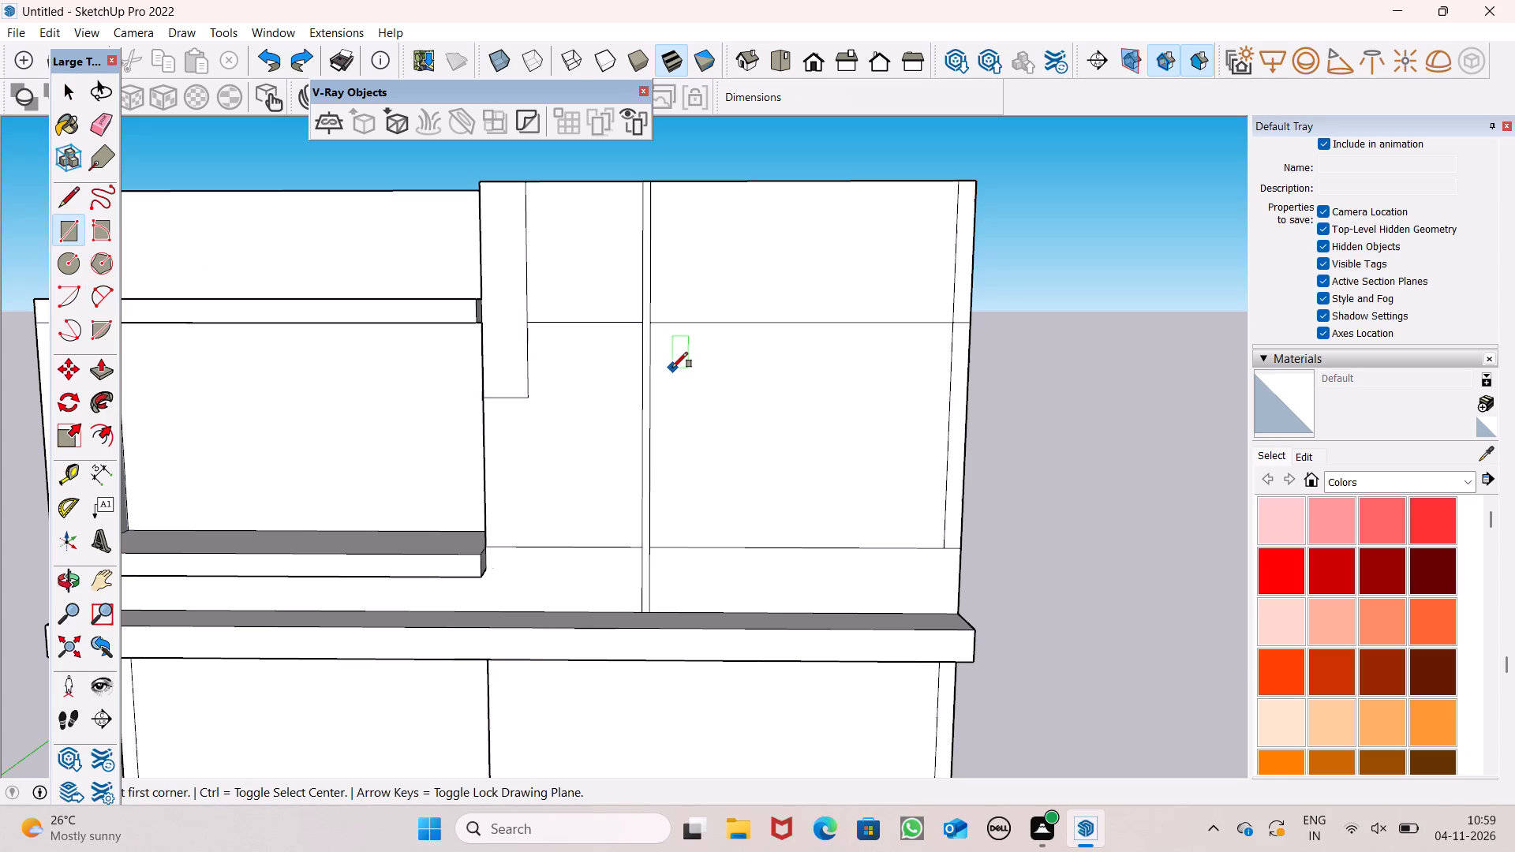
left_click(671, 364)
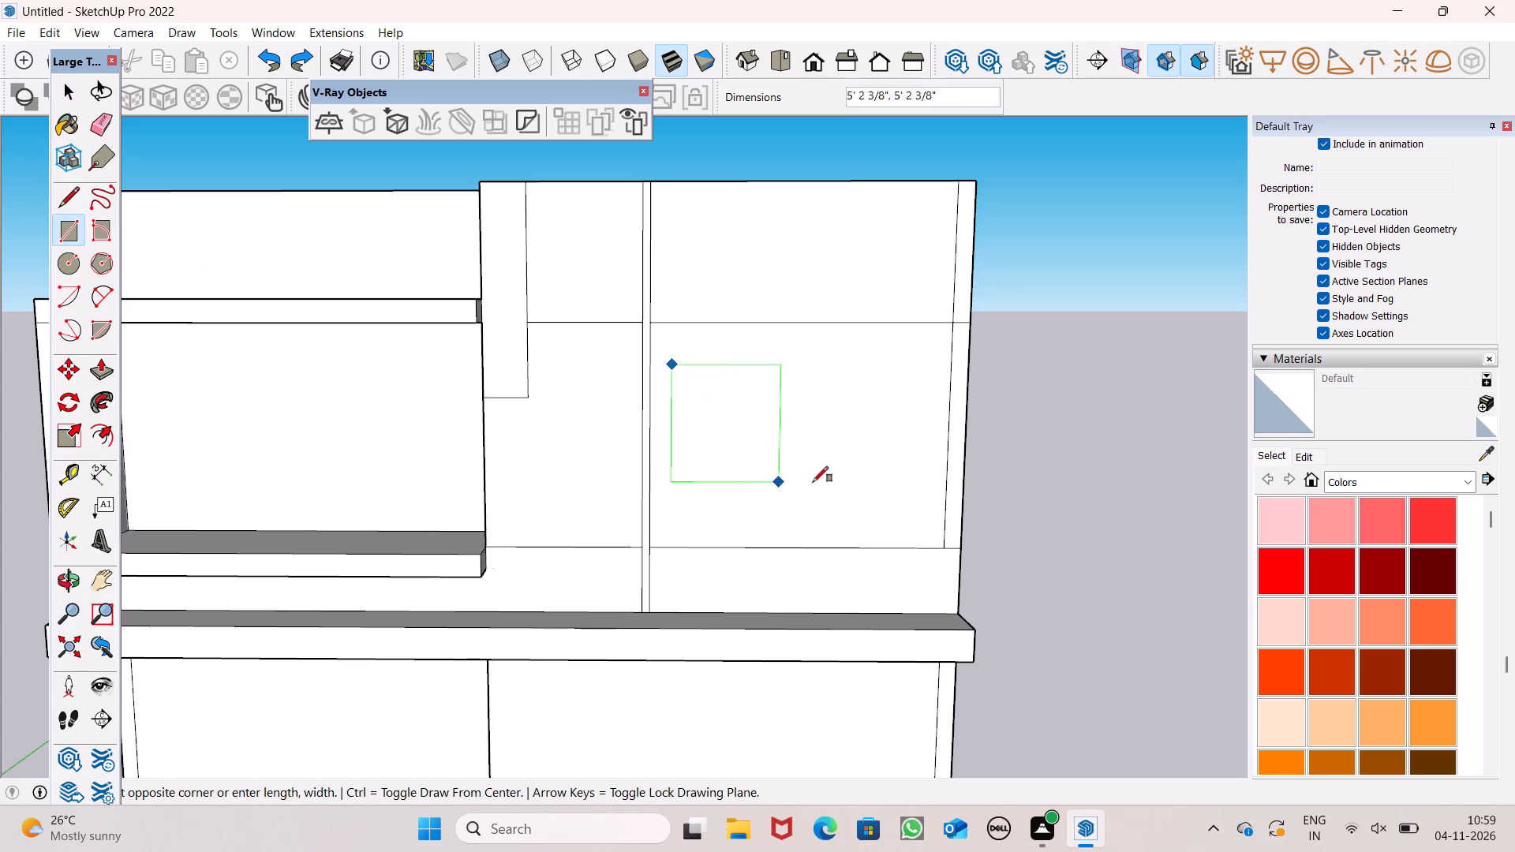
left_click(915, 503)
scroll(713, 409, "up", 1)
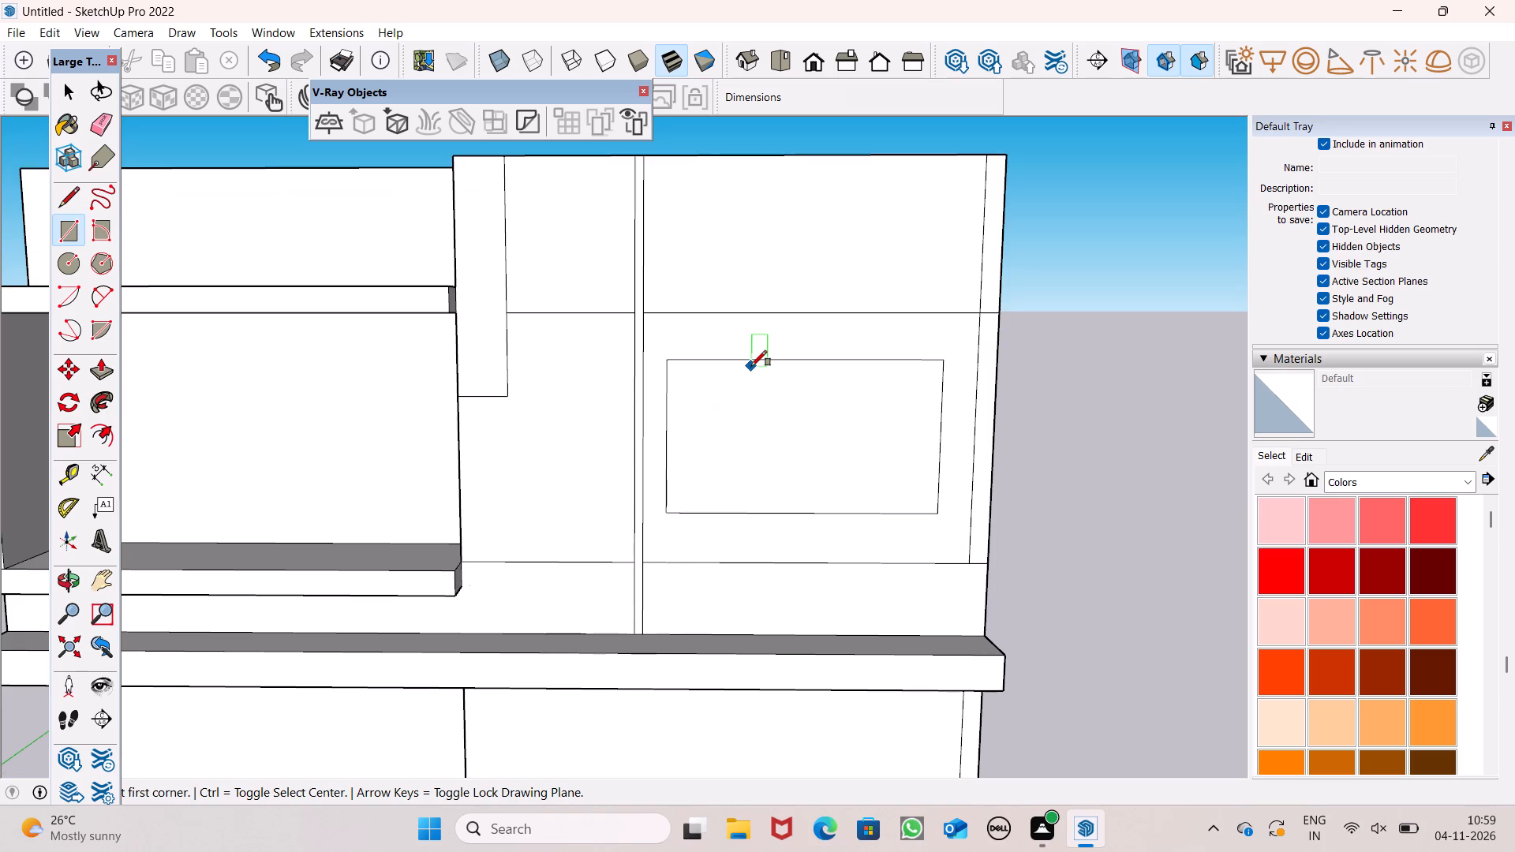
key("space")
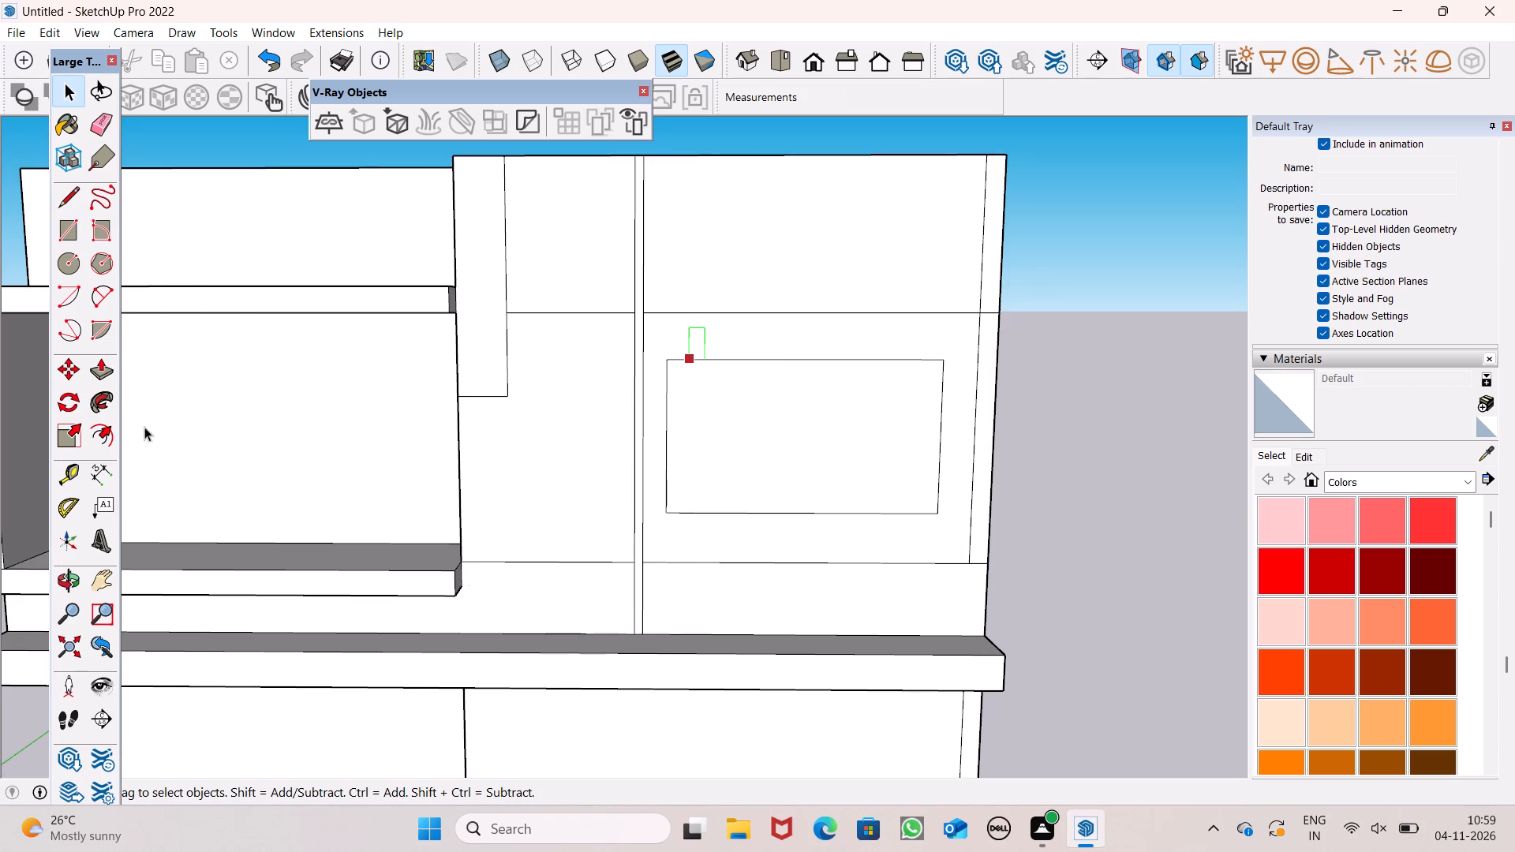
Offset the window rectangle outward about 7 1/2" to outline a surrounding frame.
left_click(105, 436)
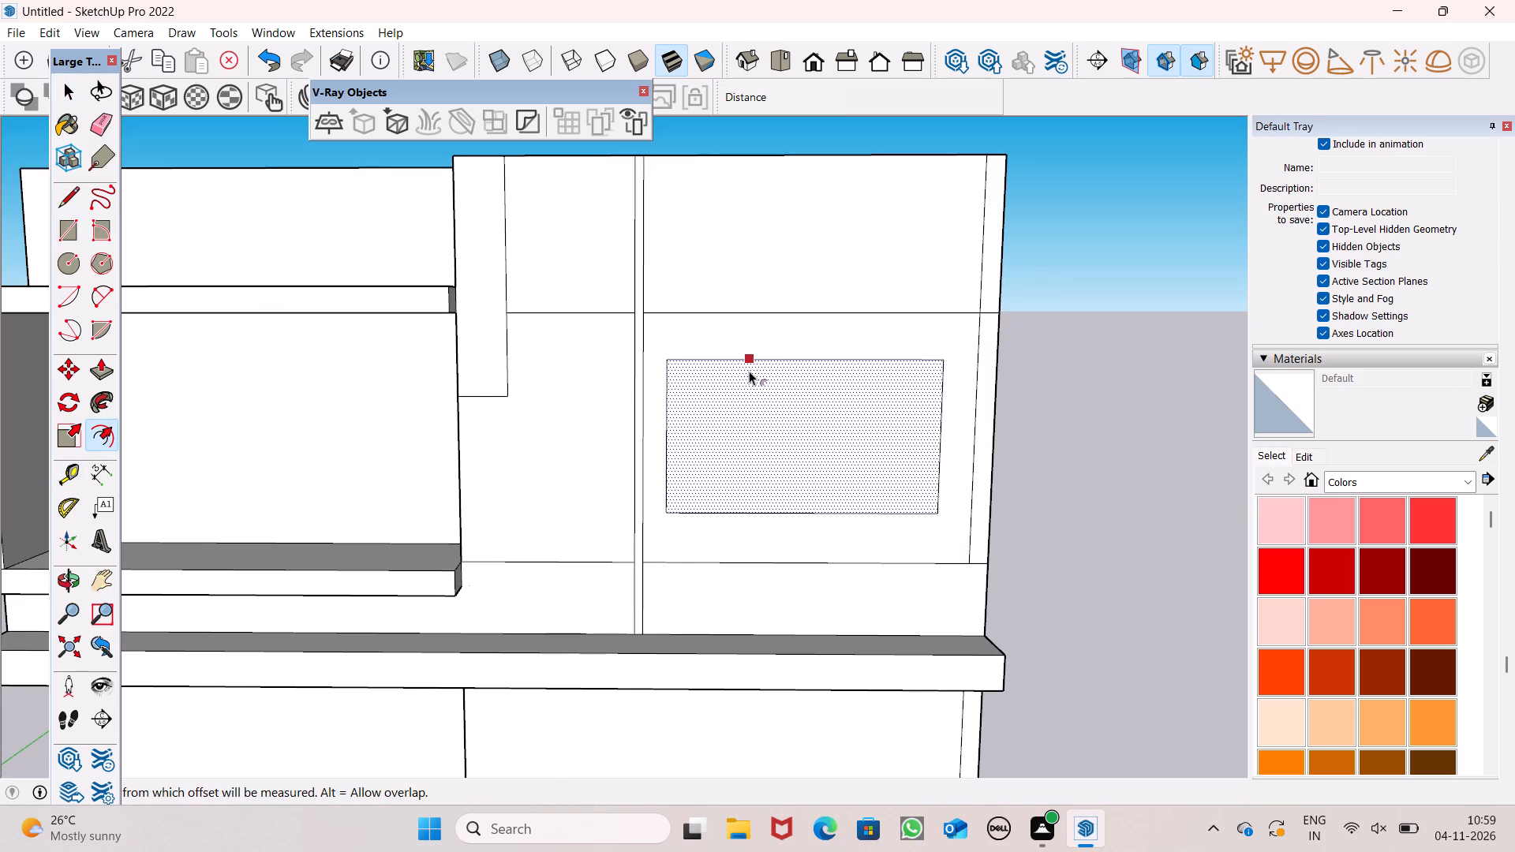
scroll(800, 345, "up", 3)
scroll(809, 361, "down", 1)
middle_click_drag(894, 411, 884, 439)
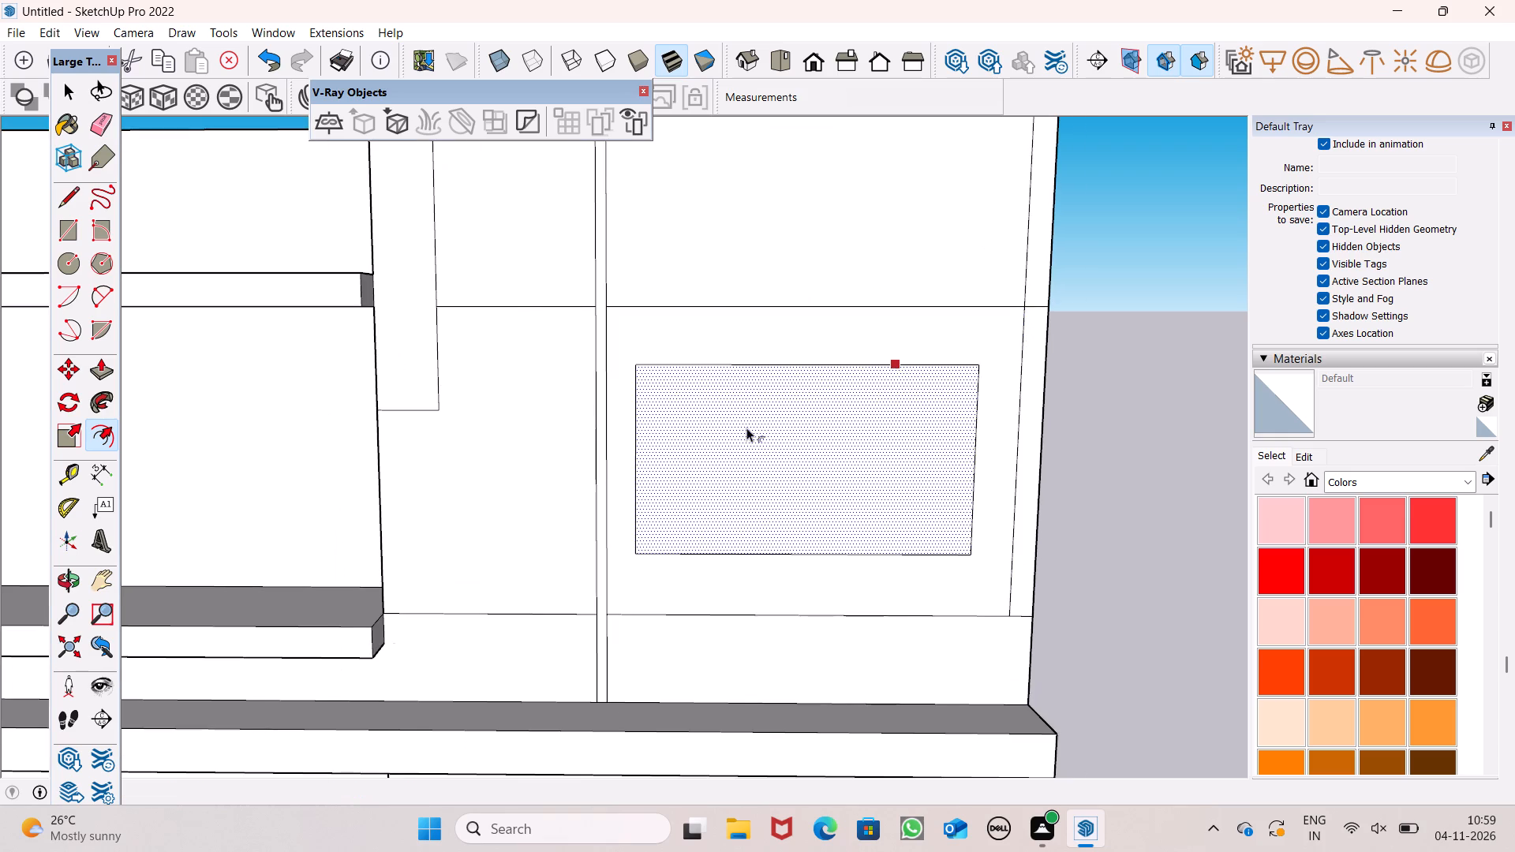
scroll(745, 443, "down", 1)
scroll(756, 387, "up", 5)
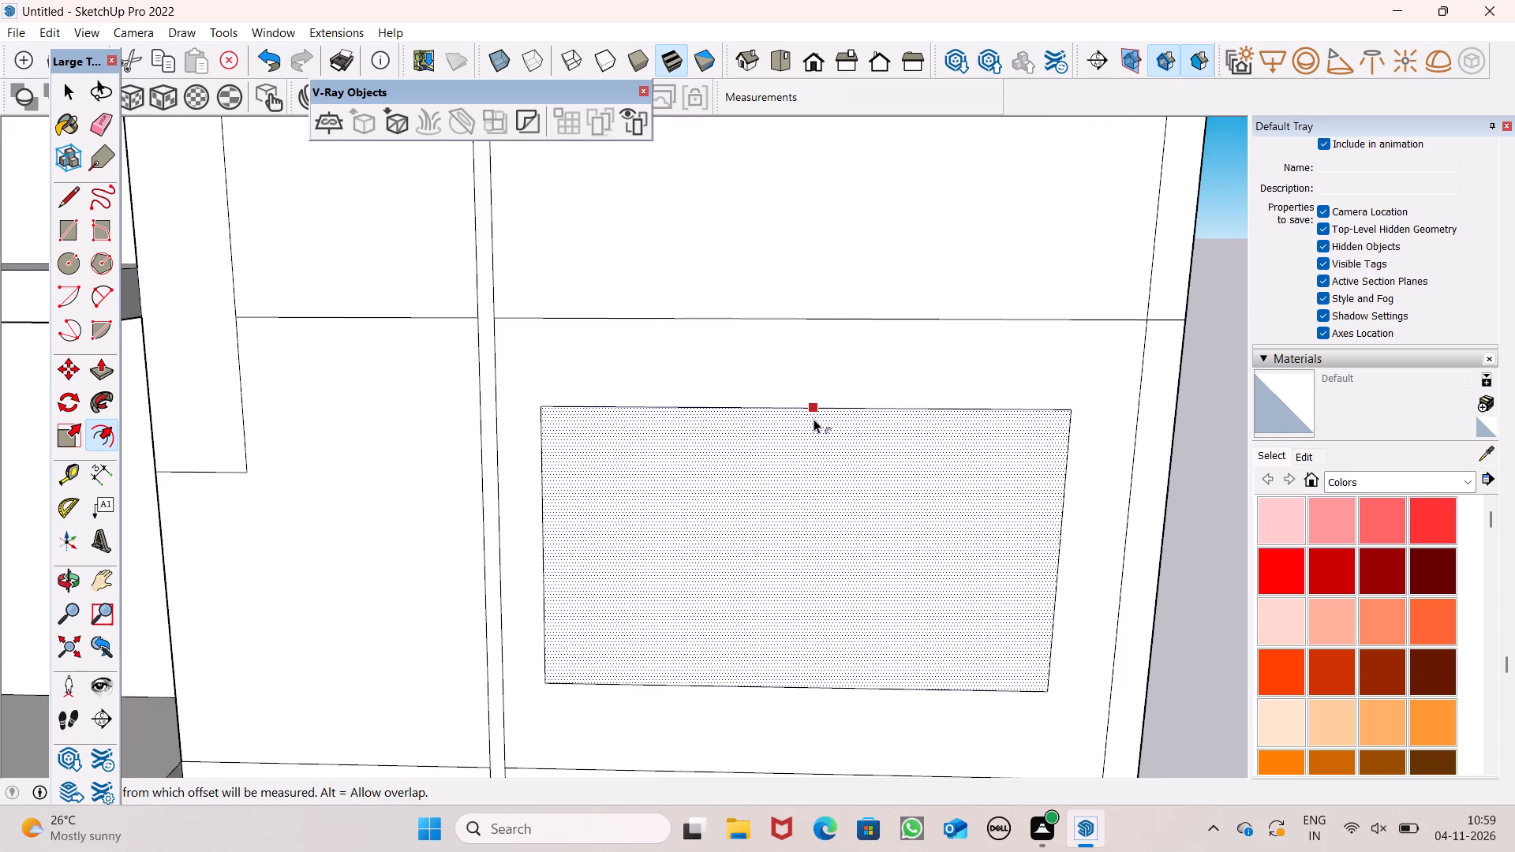
scroll(814, 419, "down", 3)
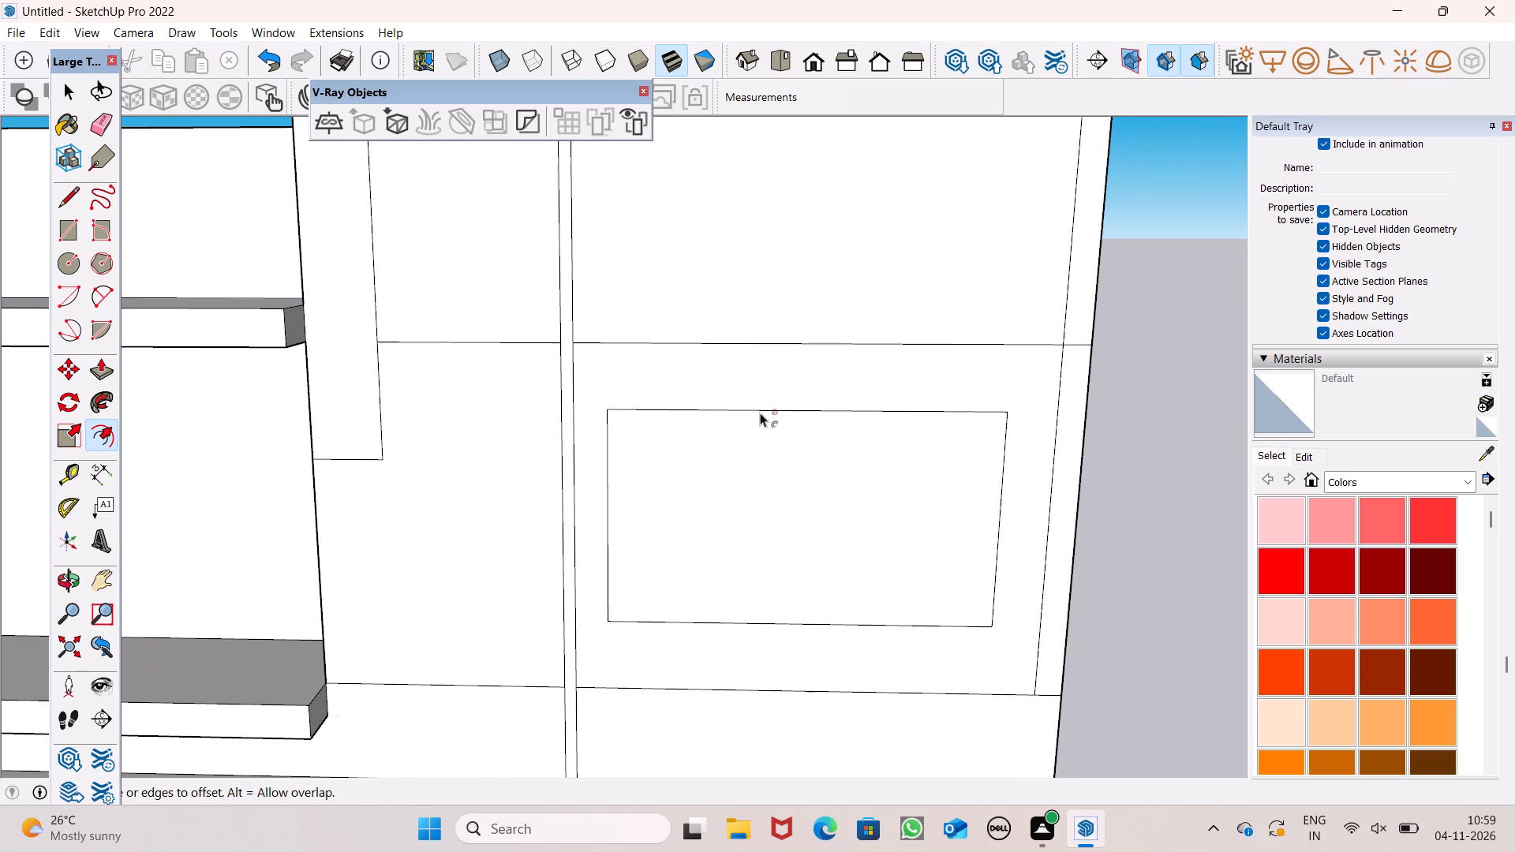
scroll(760, 413, "down", 1)
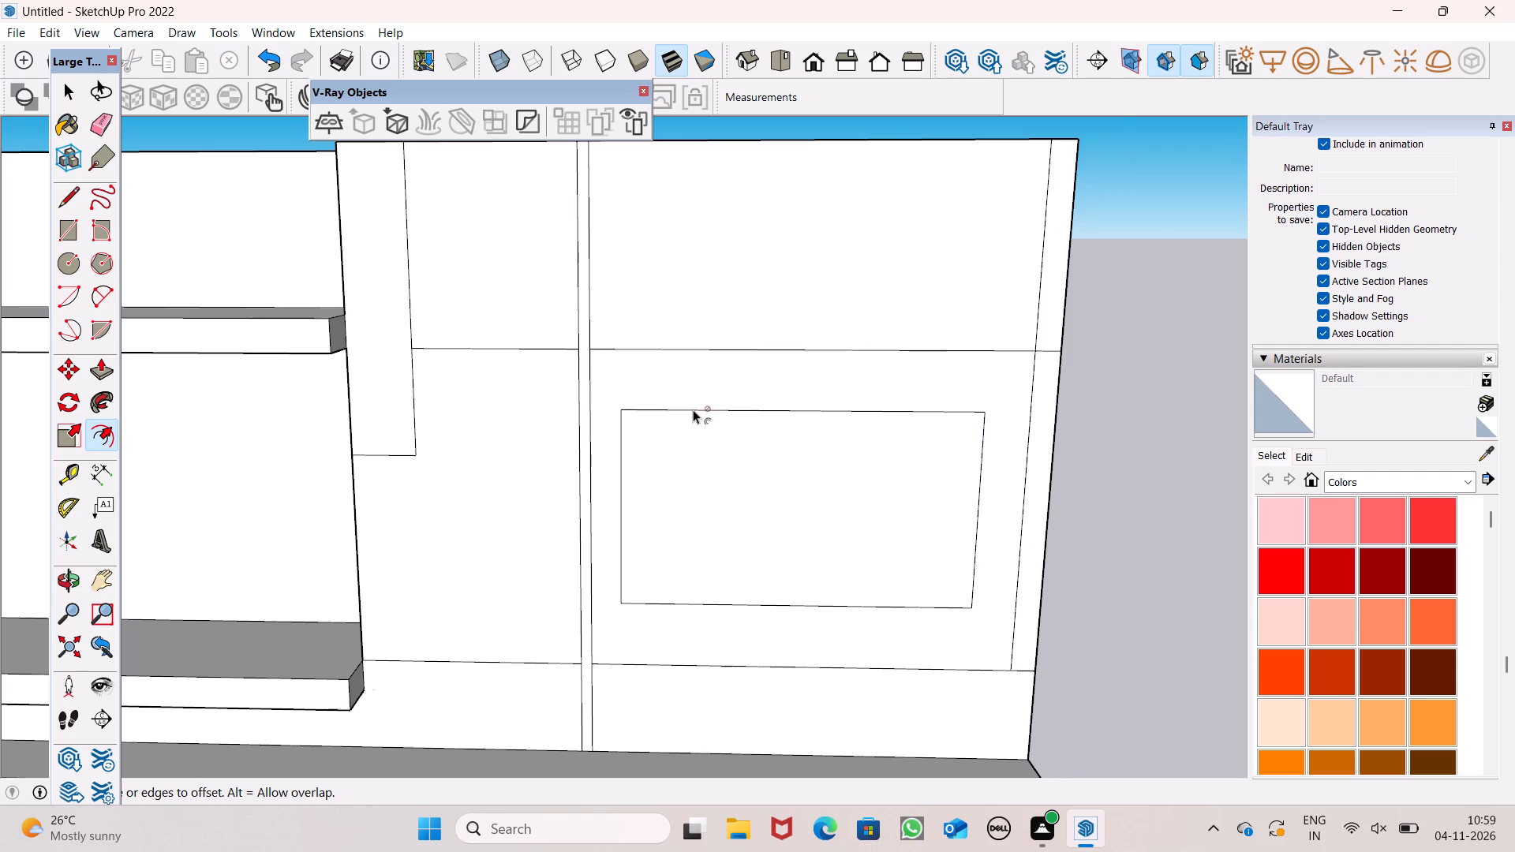
scroll(693, 409, "up", 2)
left_click_drag(706, 418, 711, 409)
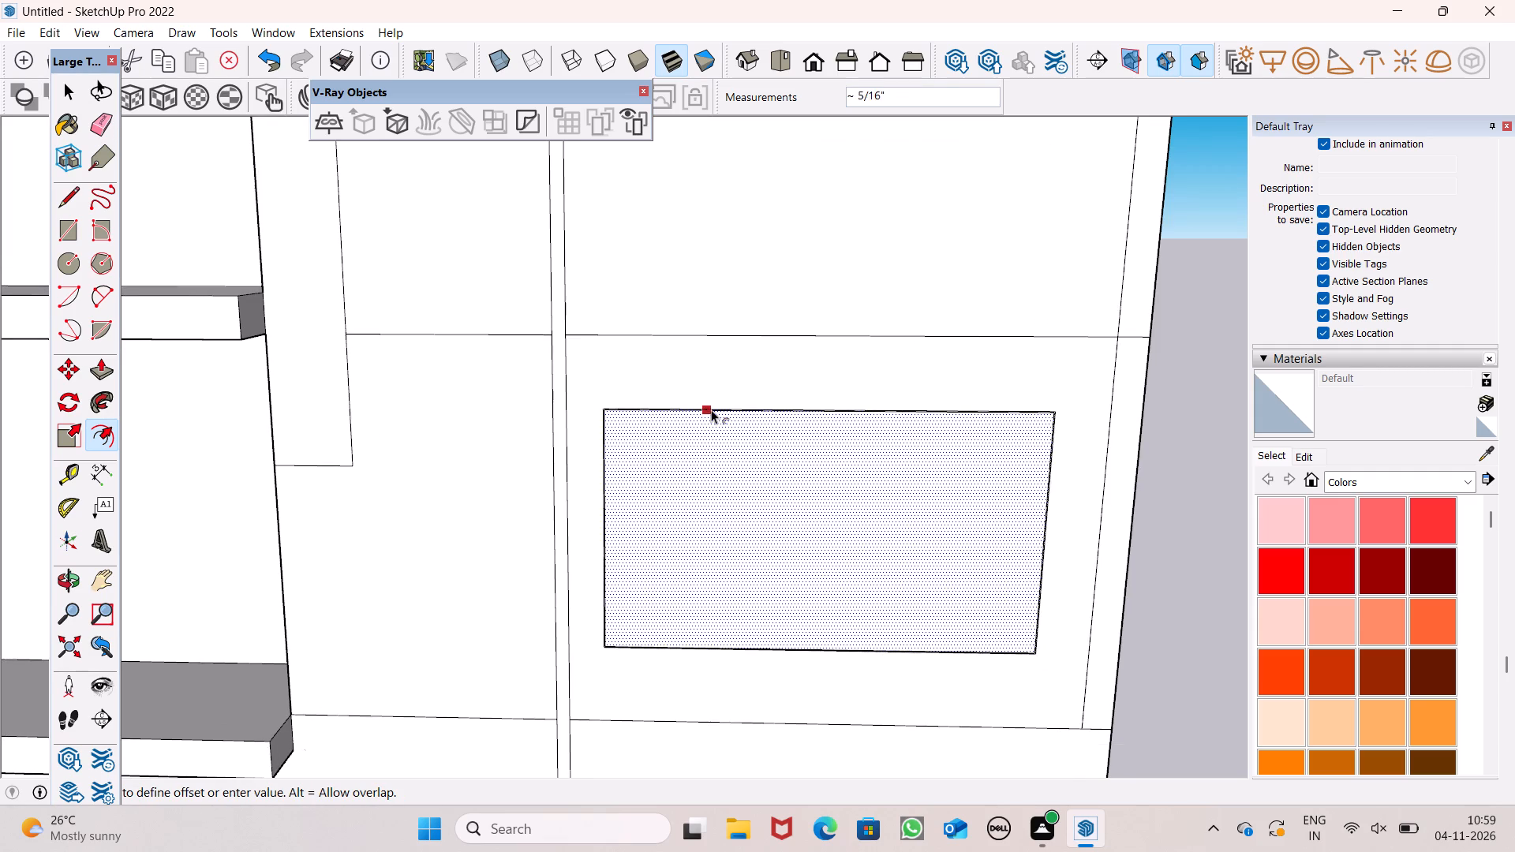
left_click_drag(711, 409, 713, 398)
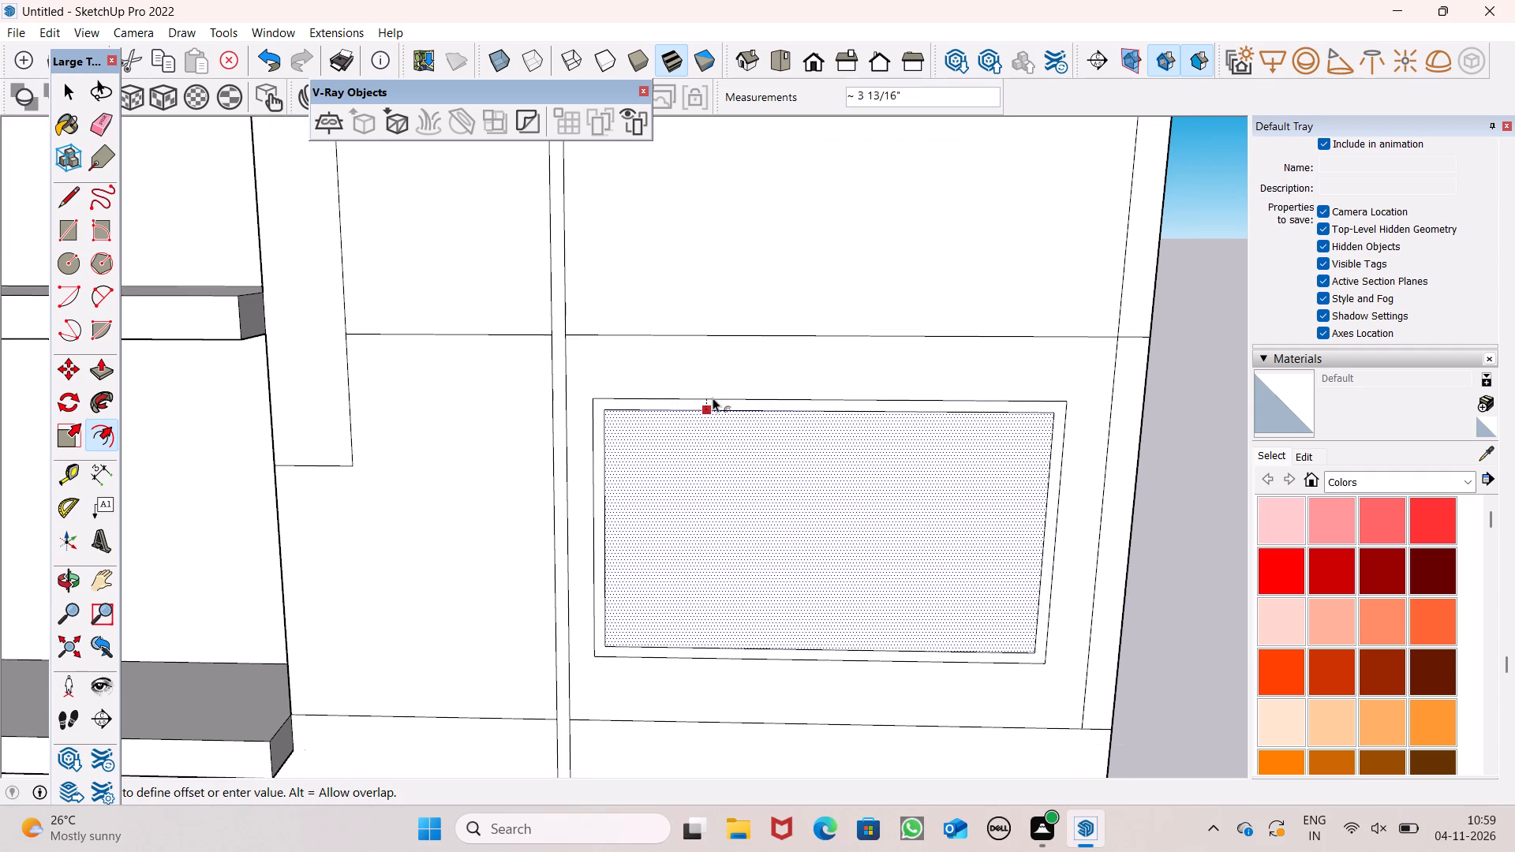
left_click_drag(713, 398, 716, 386)
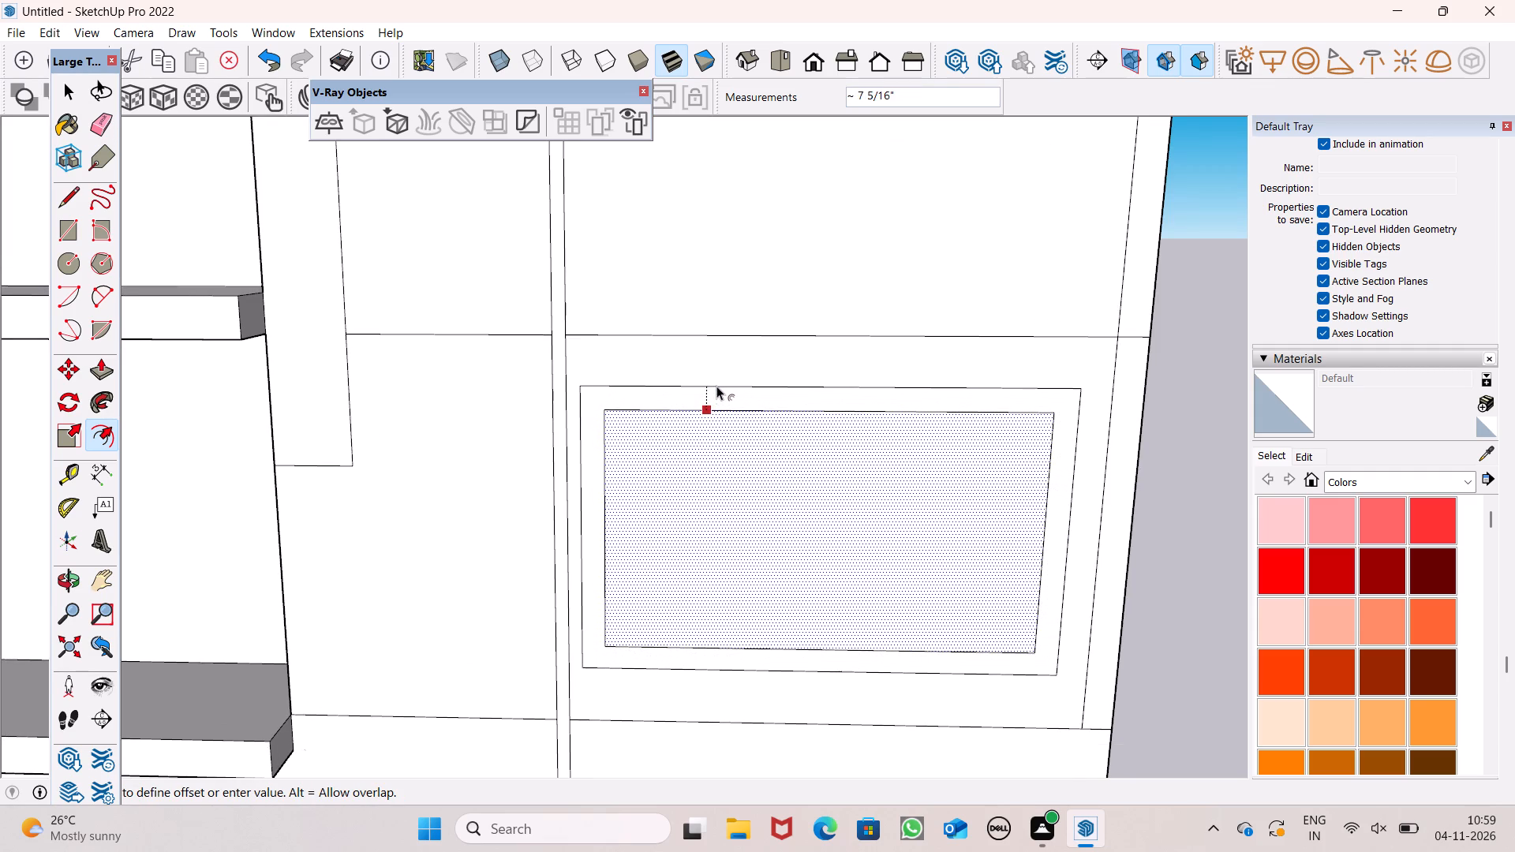
left_click_drag(716, 386, 716, 385)
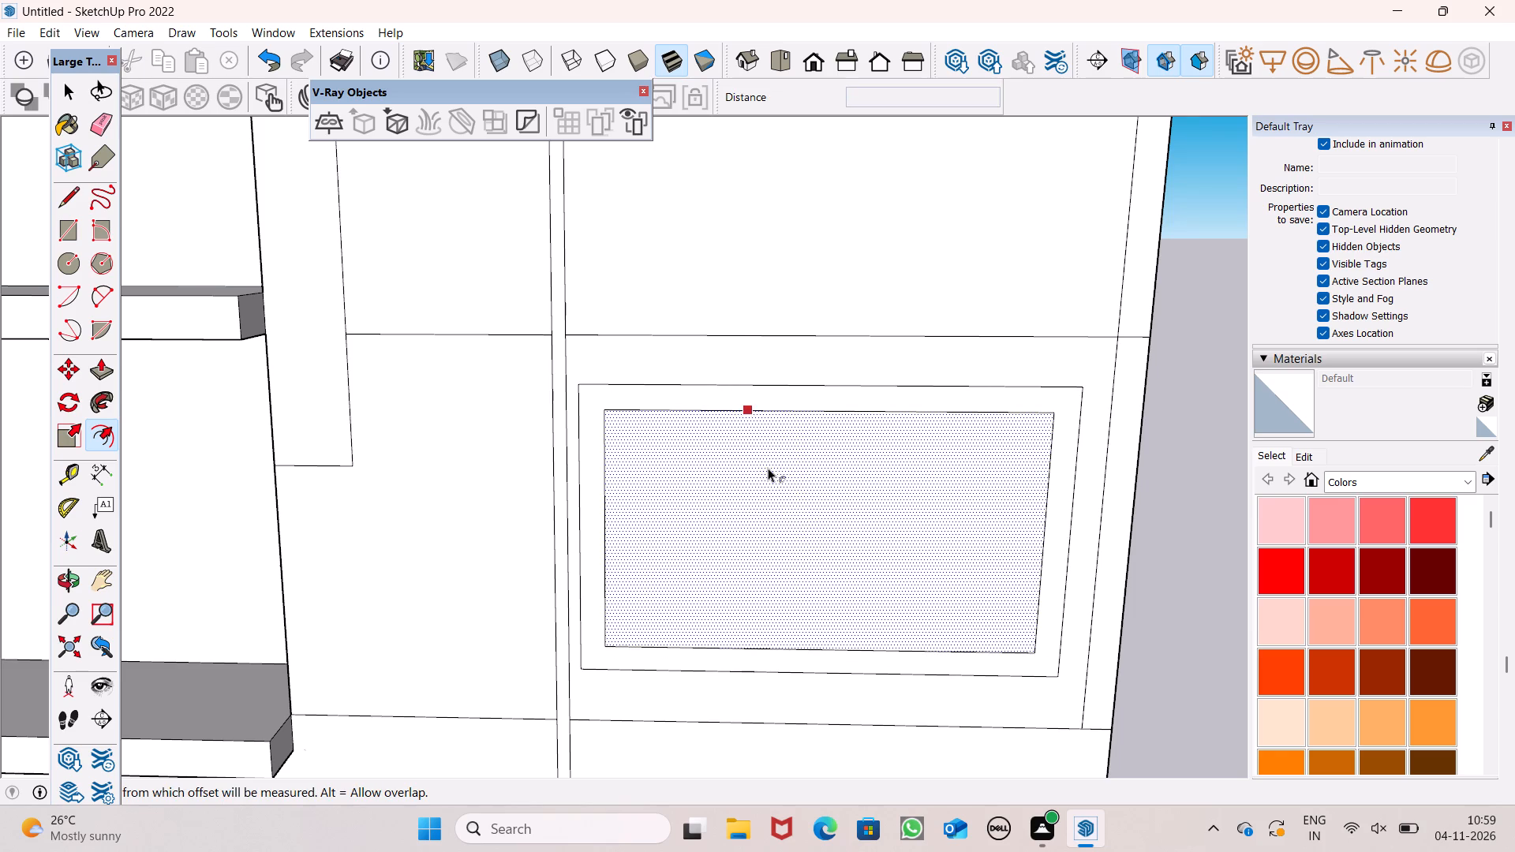
key("space")
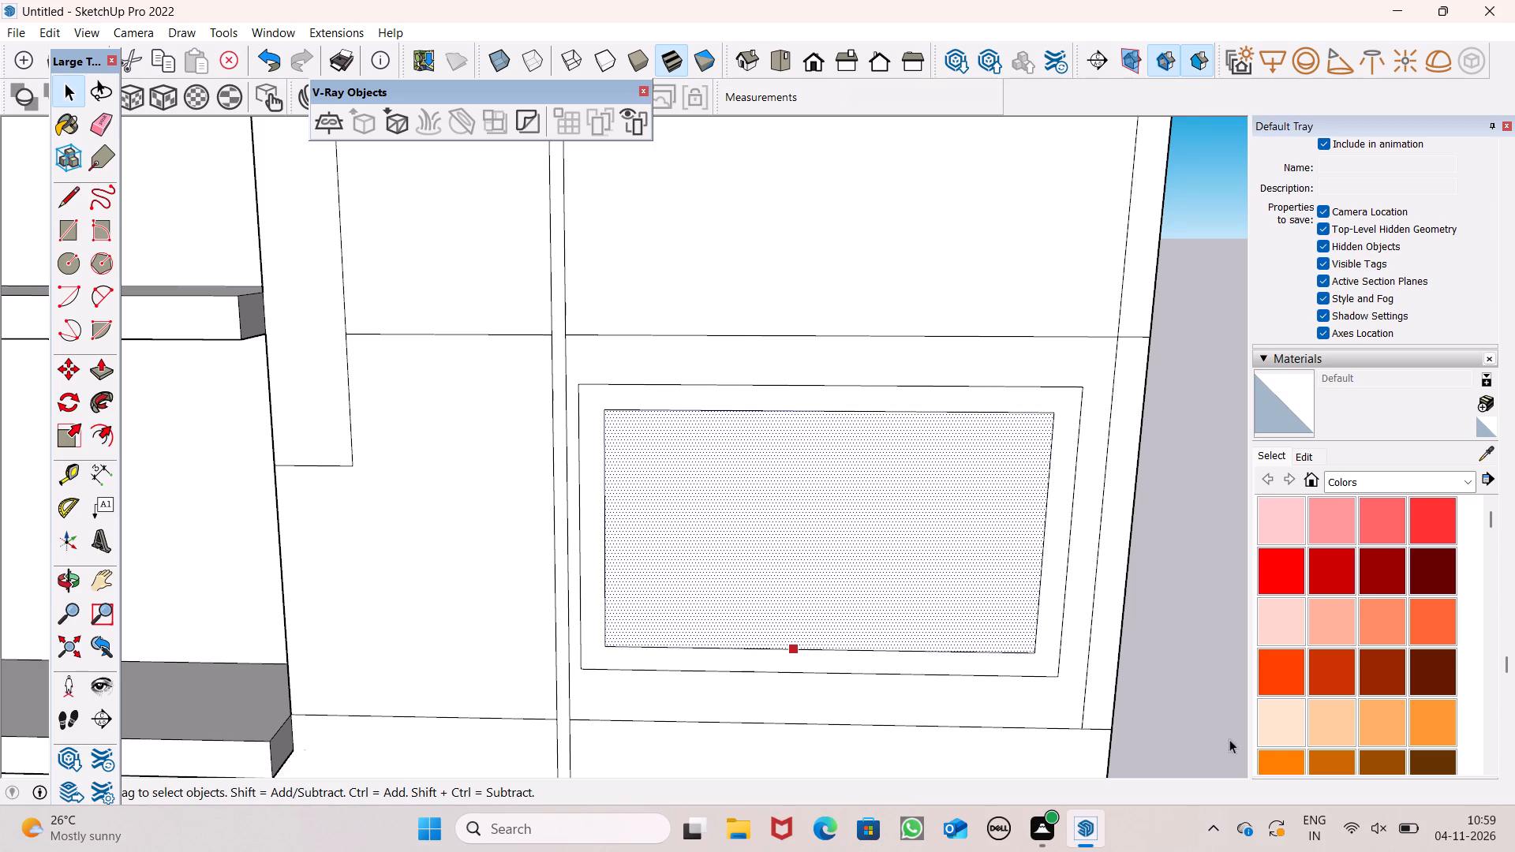
key("space")
left_click(1173, 684)
scroll(819, 625, "down", 1)
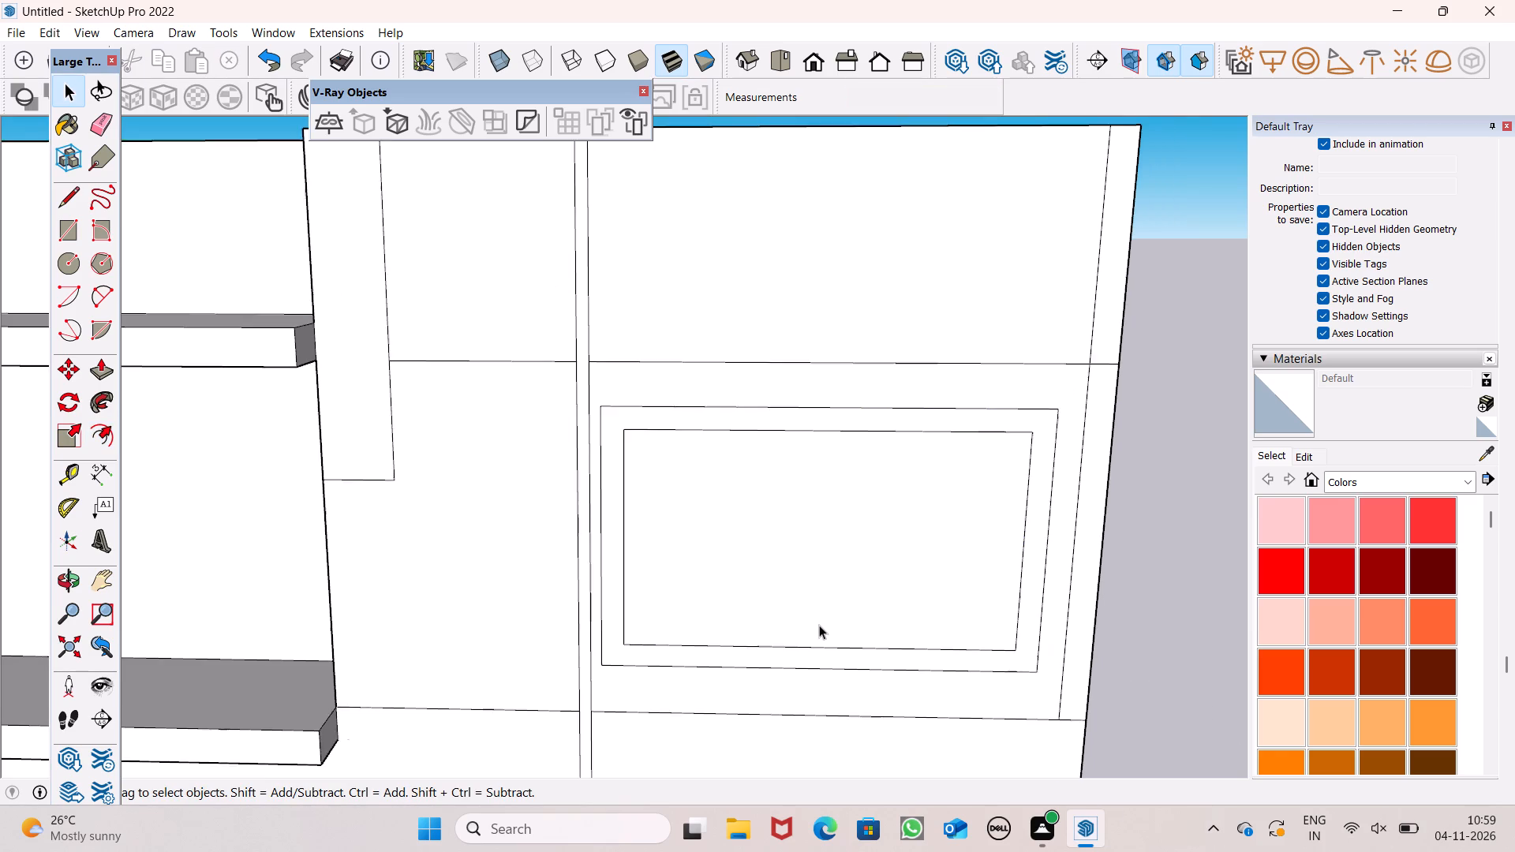
Push the inner window rectangle 6" inward through the wall to cut the opening.
scroll(819, 625, "down", 4)
middle_click_drag(862, 579, 855, 605)
scroll(832, 541, "down", 2)
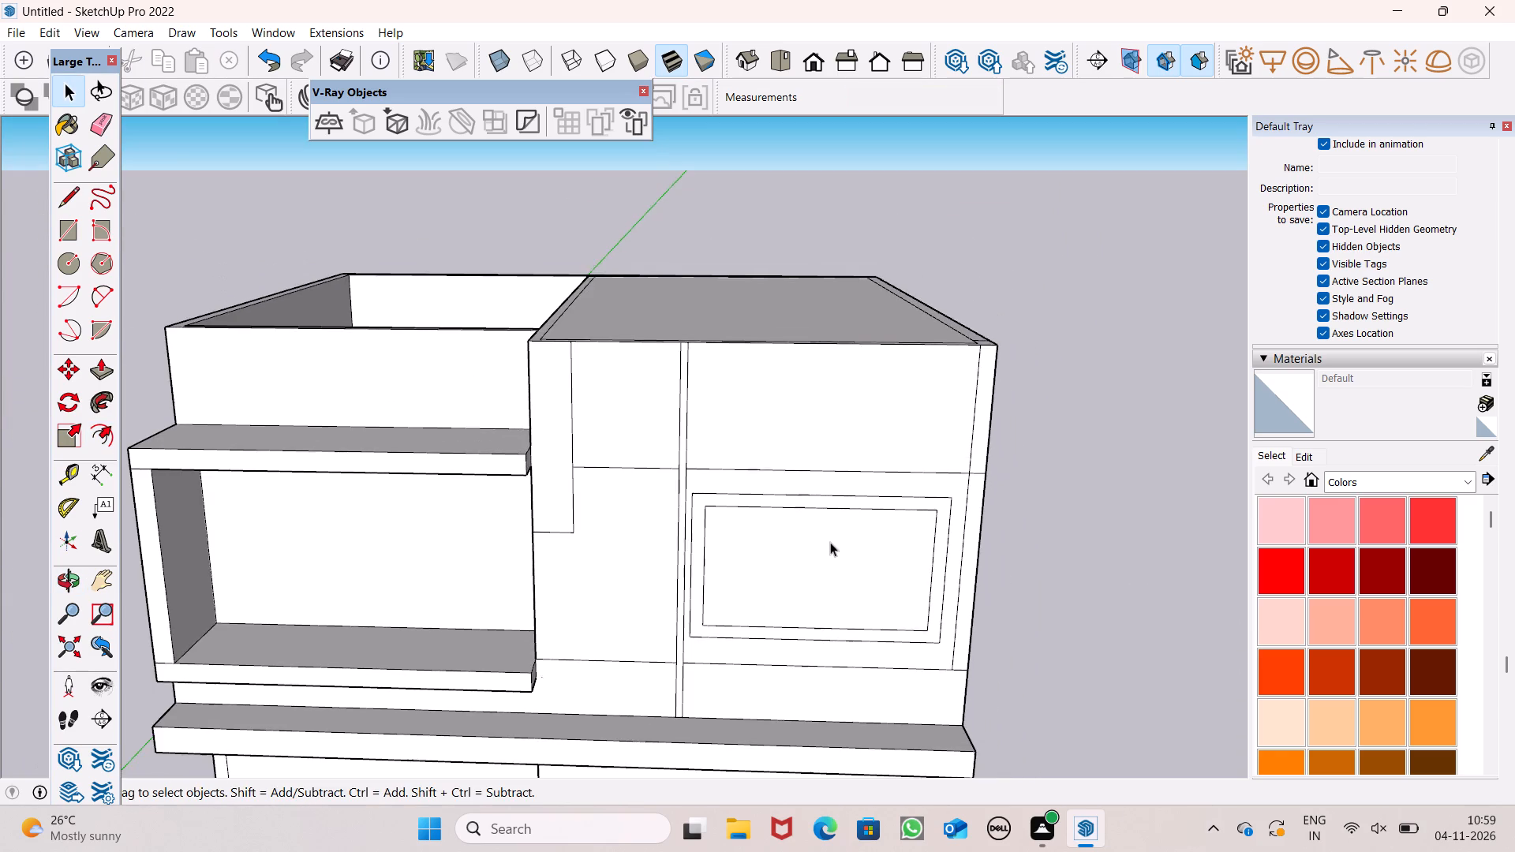
middle_click_drag(879, 626, 863, 638)
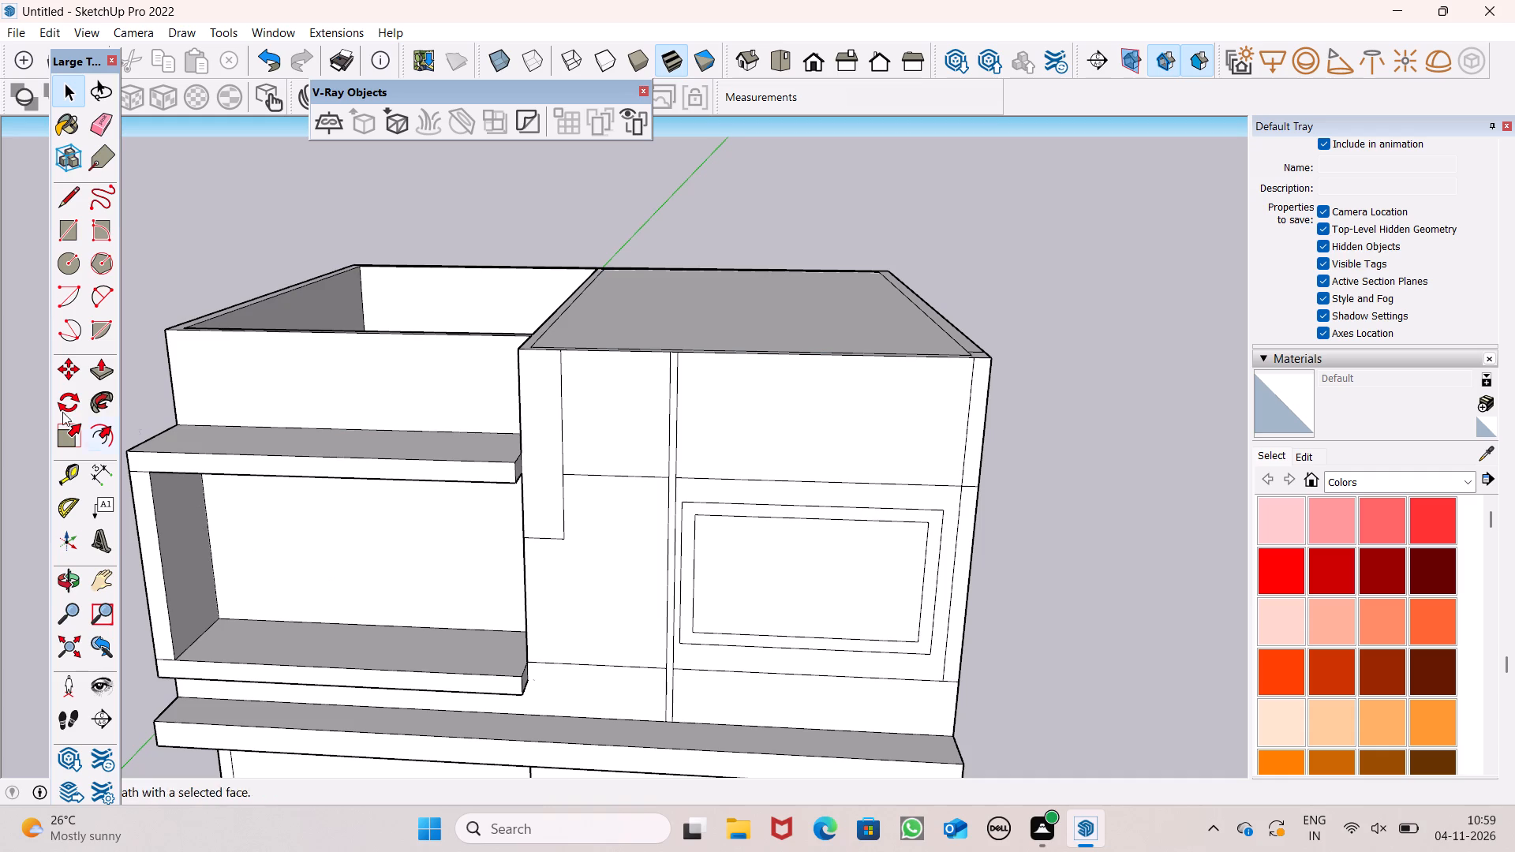
left_click(106, 379)
scroll(653, 411, "down", 1)
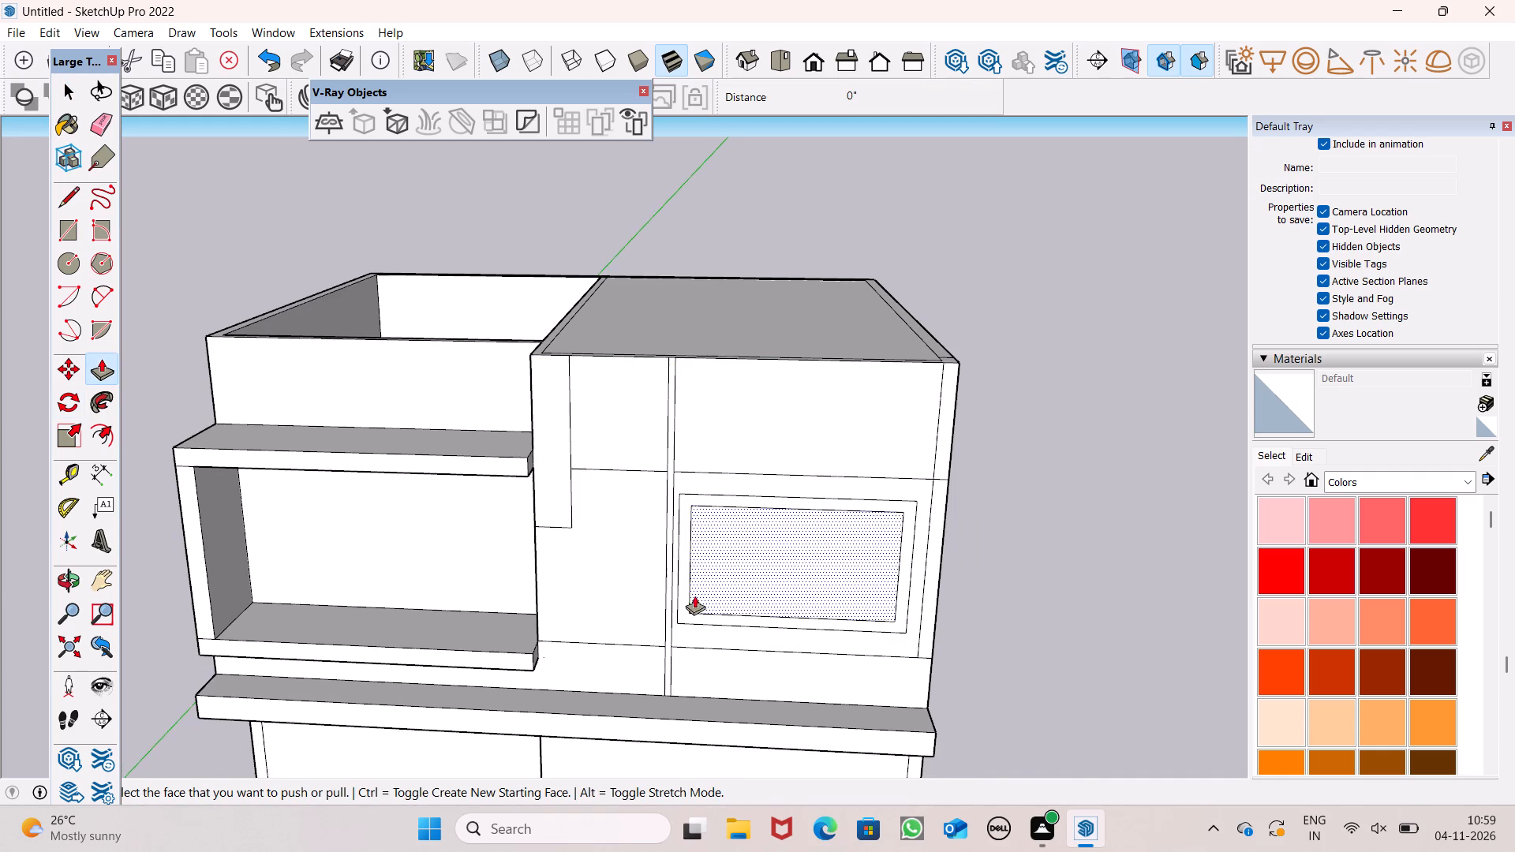
scroll(693, 594, "up", 5)
left_click_drag(719, 619, 749, 595)
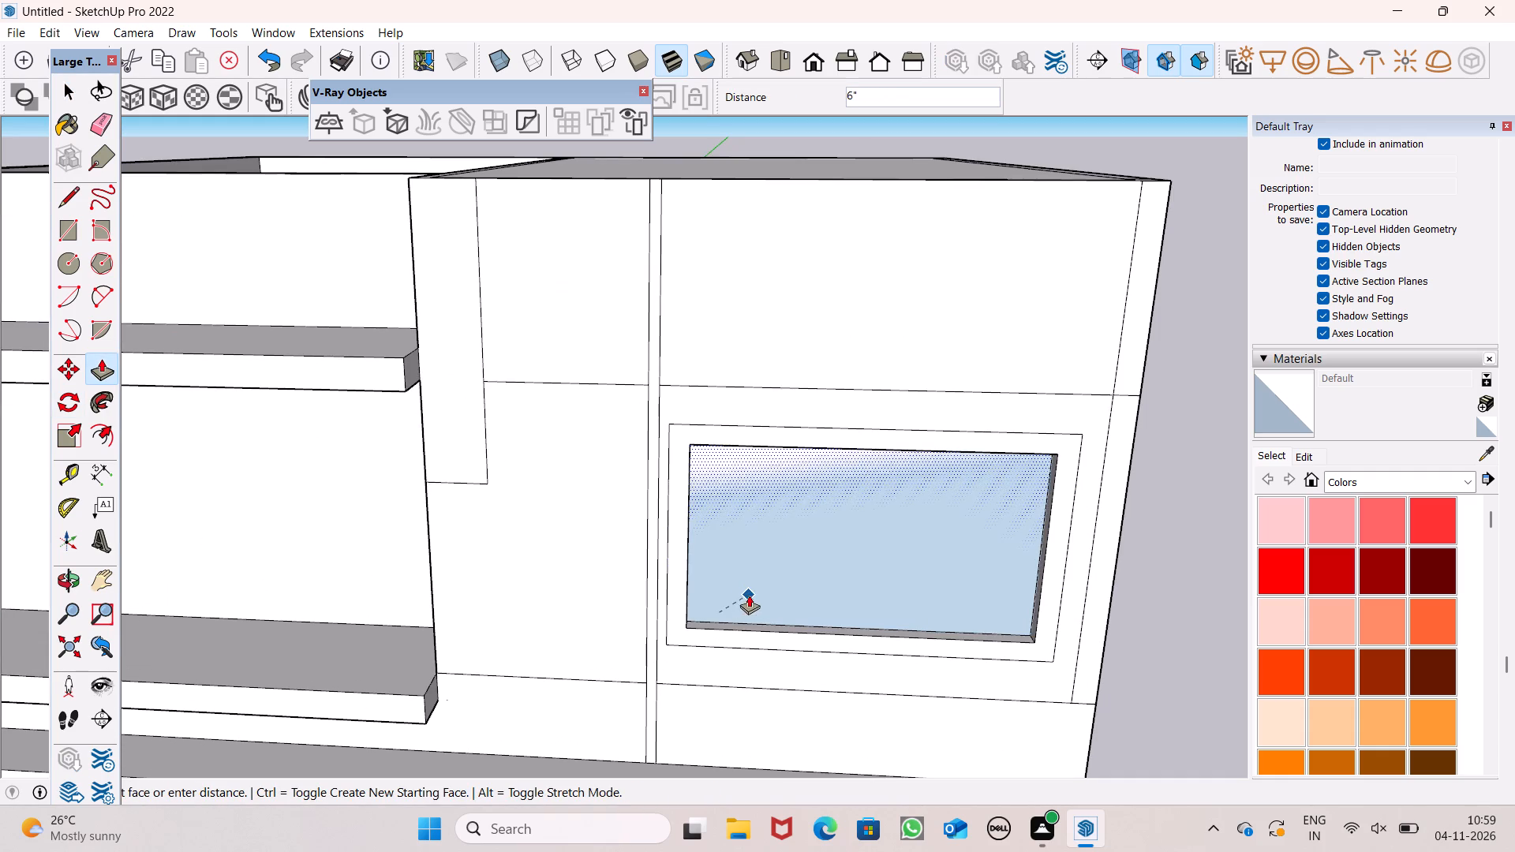
left_click_drag(749, 595, 760, 591)
scroll(681, 550, "down", 3)
Pull the frame face around the window opening outward 11 7/16" from the wall.
middle_click_drag(892, 633, 892, 664)
scroll(941, 642, "up", 2)
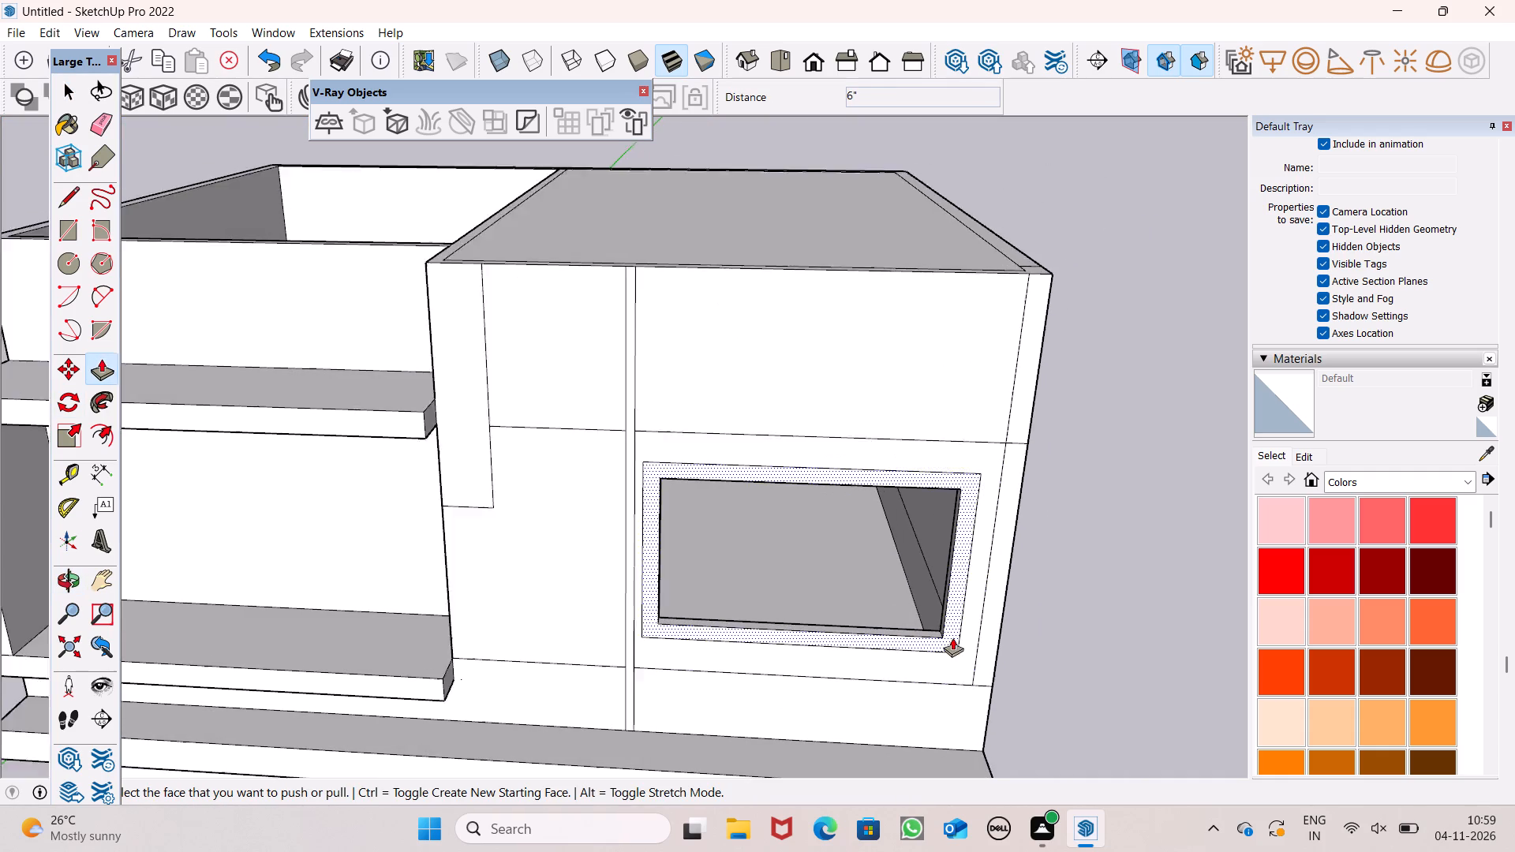
scroll(952, 637, "up", 2)
left_click_drag(953, 639, 963, 652)
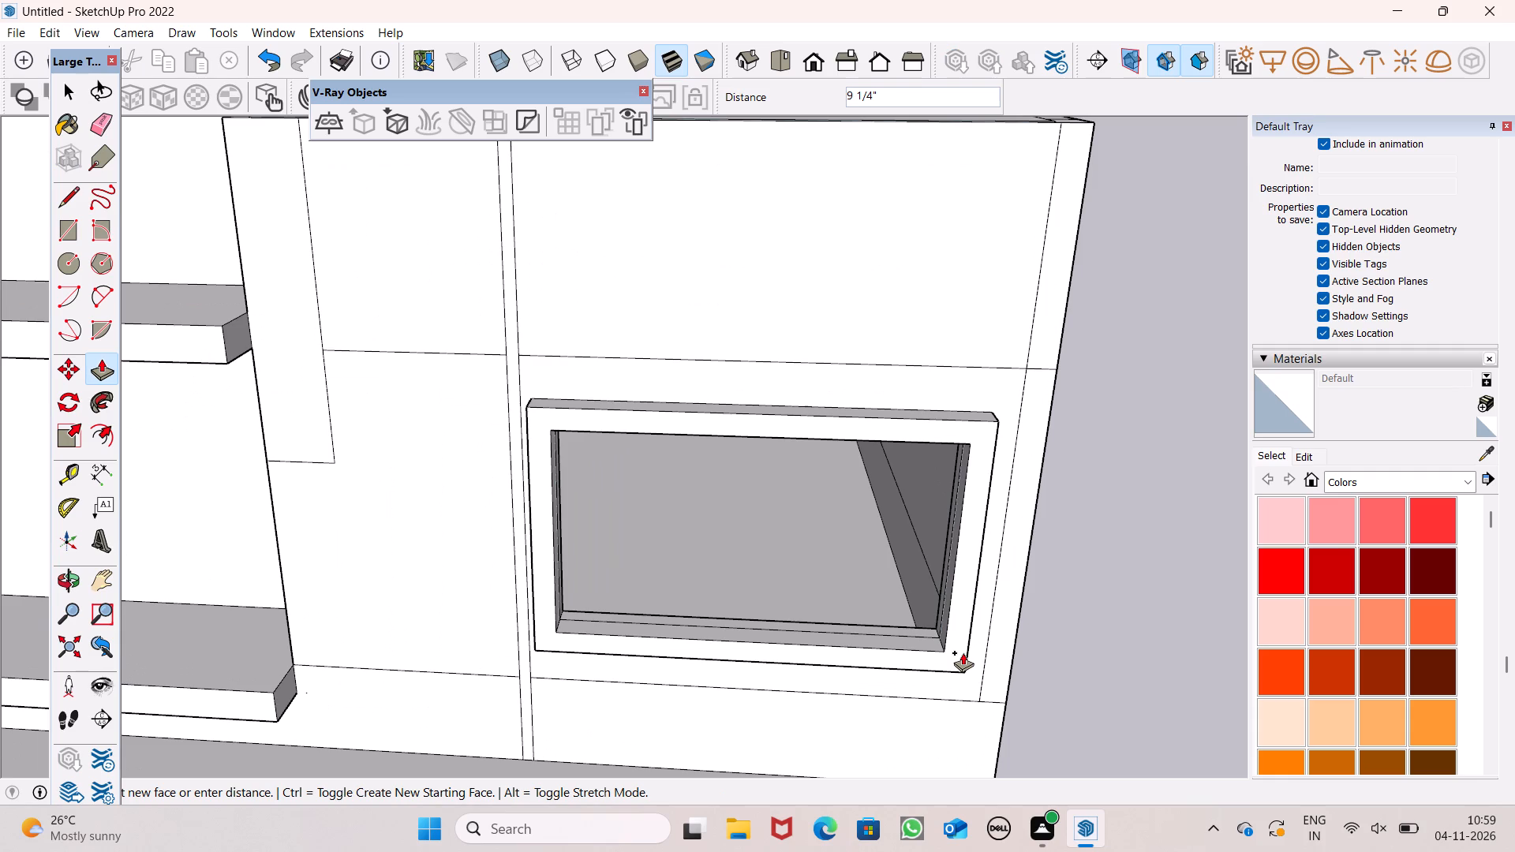
left_click_drag(963, 652, 963, 656)
Examine the projecting window frame and opening on the upper front wall from below, above and both sides.
middle_click_drag(1062, 731, 1038, 514)
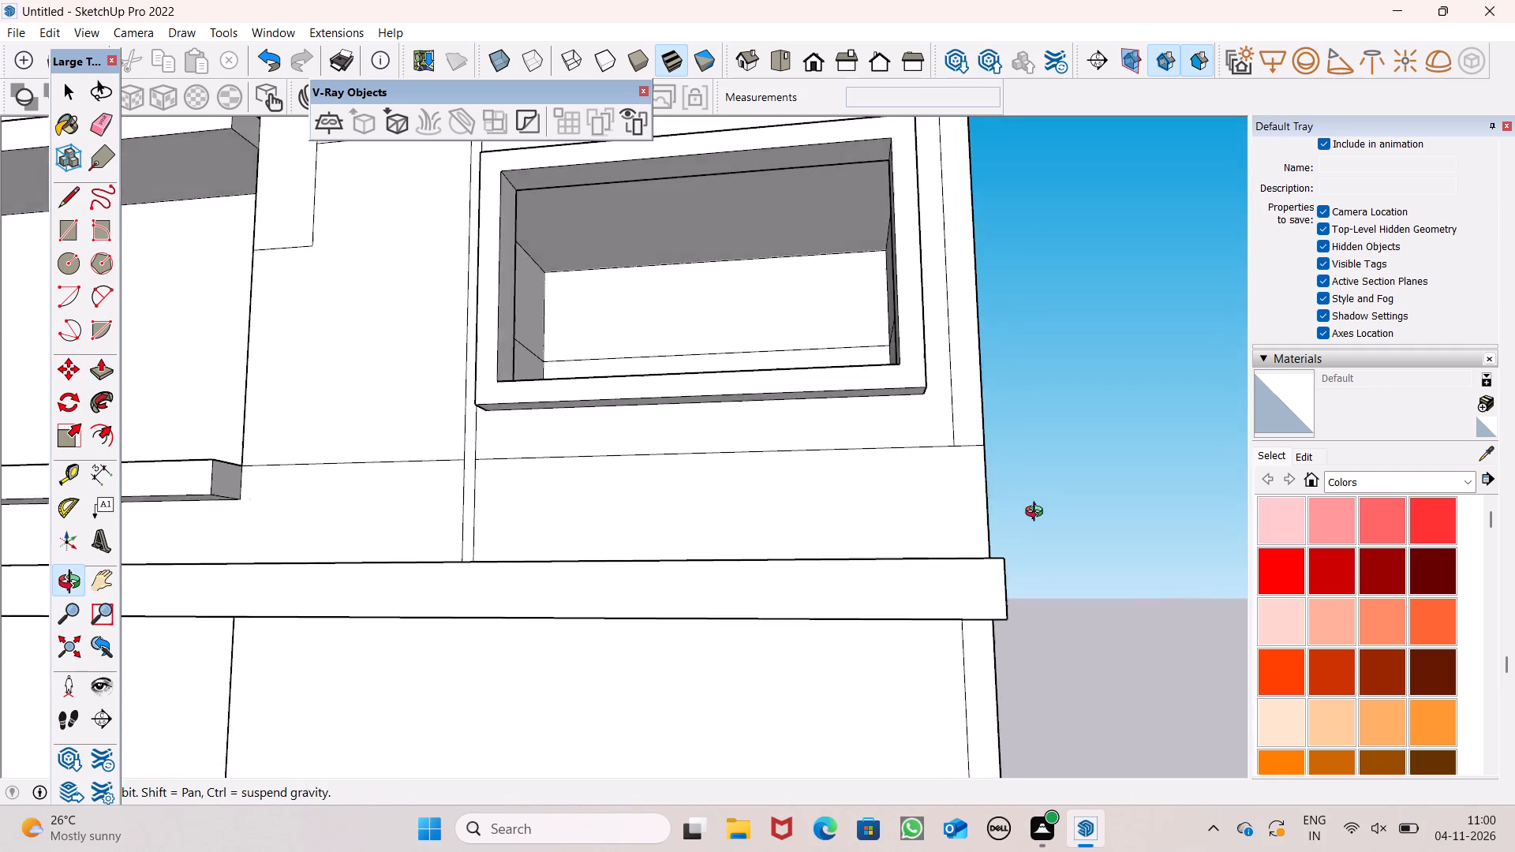
middle_click_drag(1038, 514, 1074, 547)
scroll(840, 466, "down", 4)
middle_click_drag(847, 506, 817, 619)
scroll(798, 437, "down", 1)
middle_click_drag(801, 459, 734, 603)
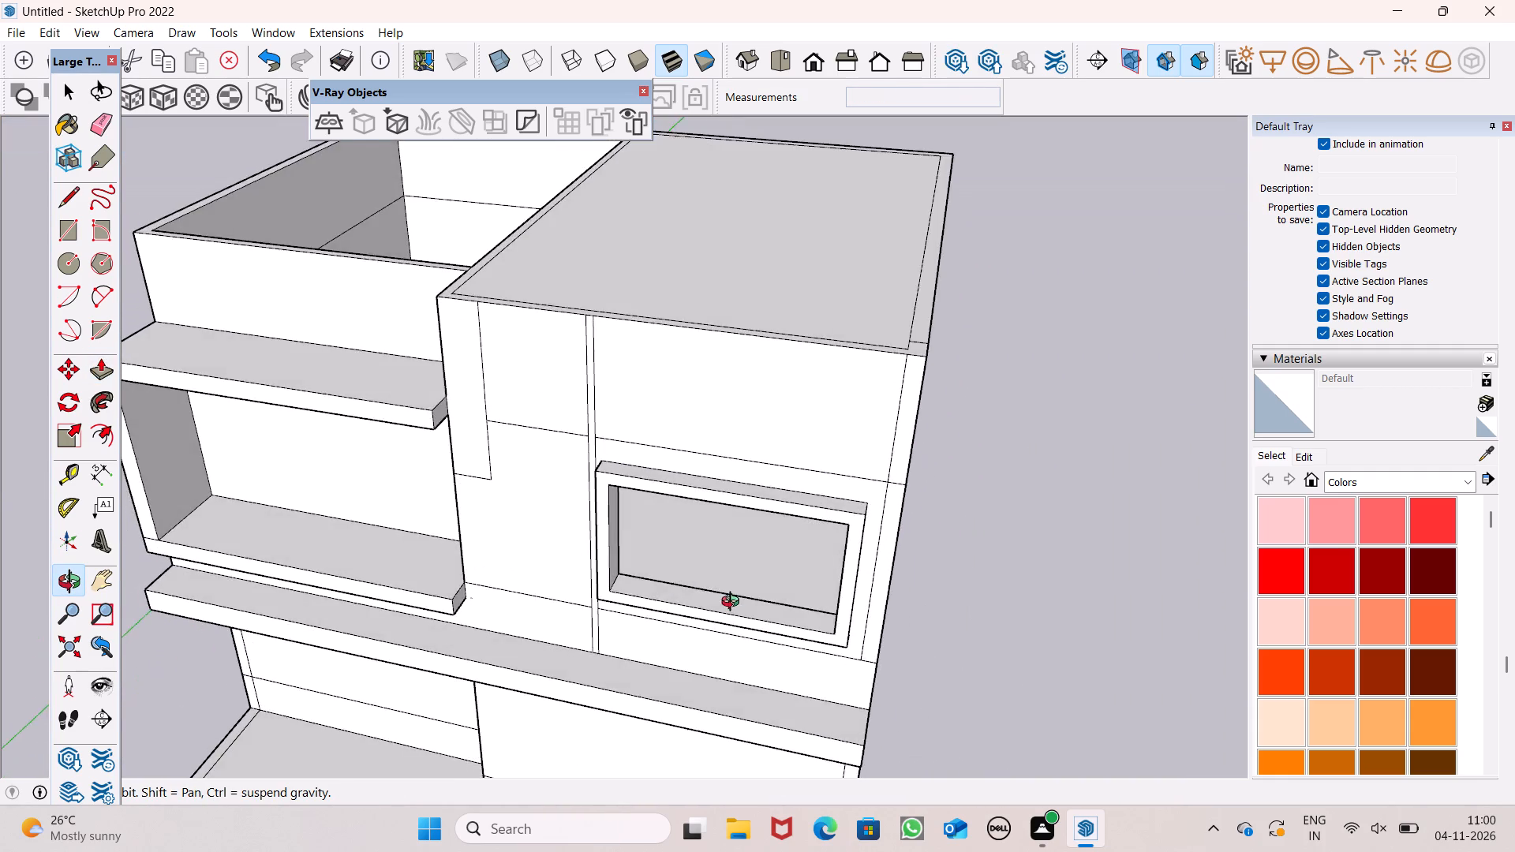
middle_click_drag(734, 603, 1000, 494)
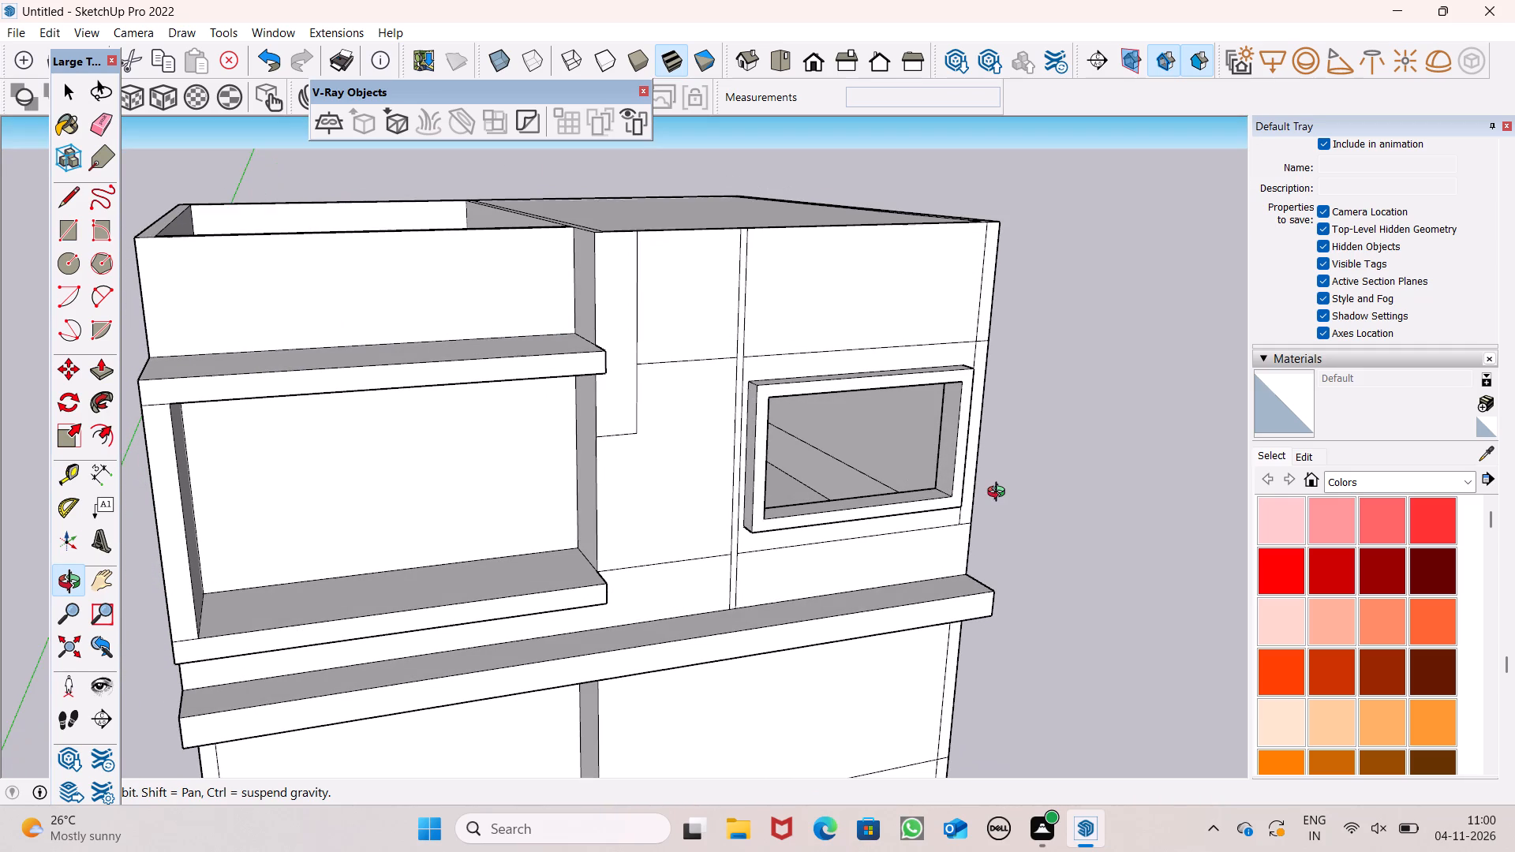
middle_click_drag(1000, 494, 850, 421)
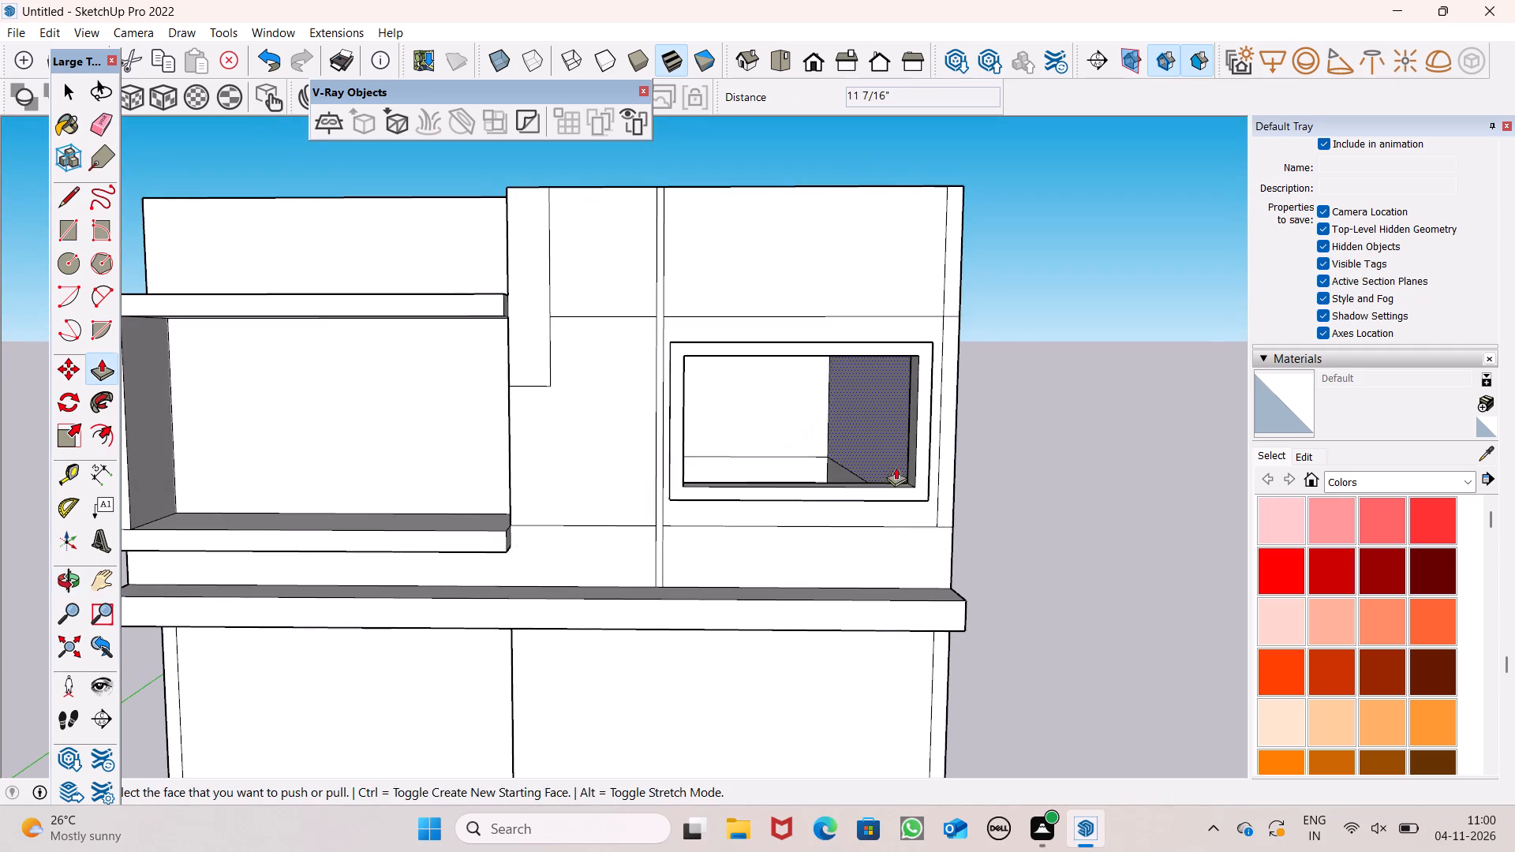
middle_click_drag(720, 425, 712, 442)
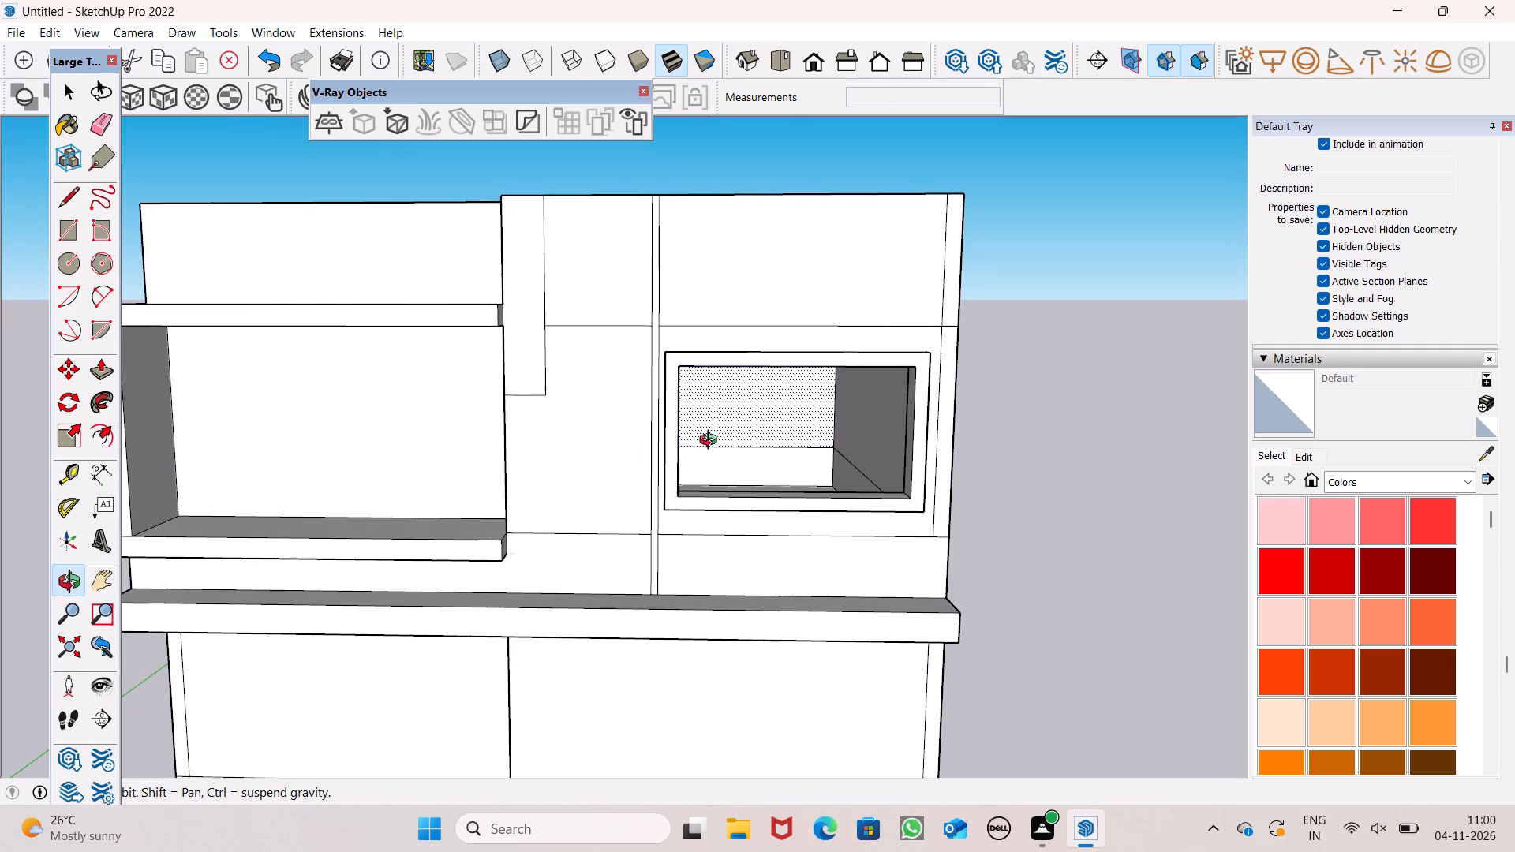
middle_click_drag(712, 442, 701, 442)
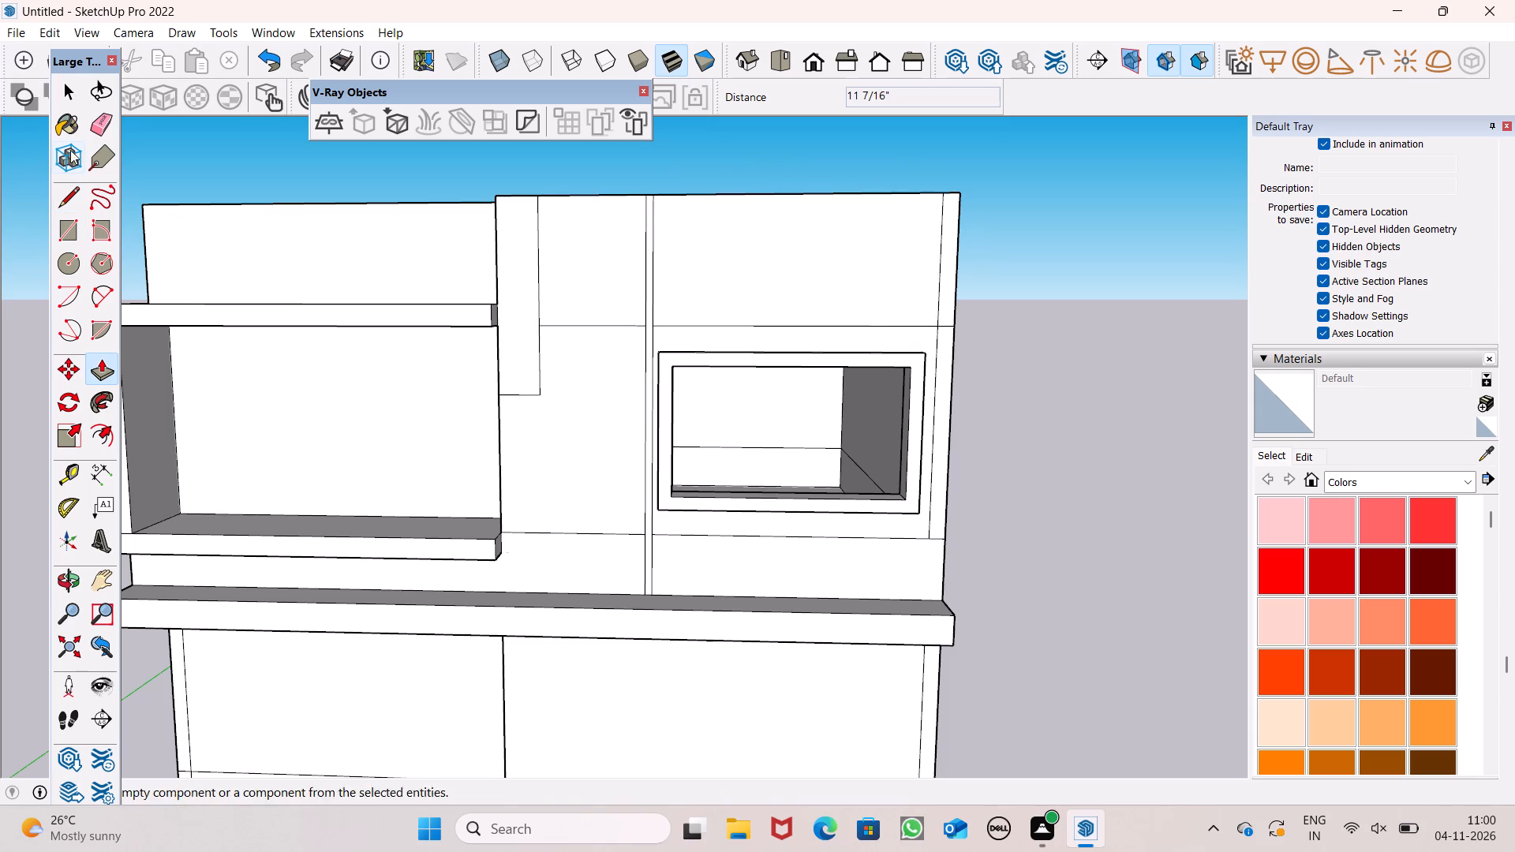
Erase the horizontal wall lines directly above and below the window frame, beside the narrow vertical strip.
left_click(103, 130)
scroll(555, 377, "up", 4)
left_click_drag(721, 309, 723, 319)
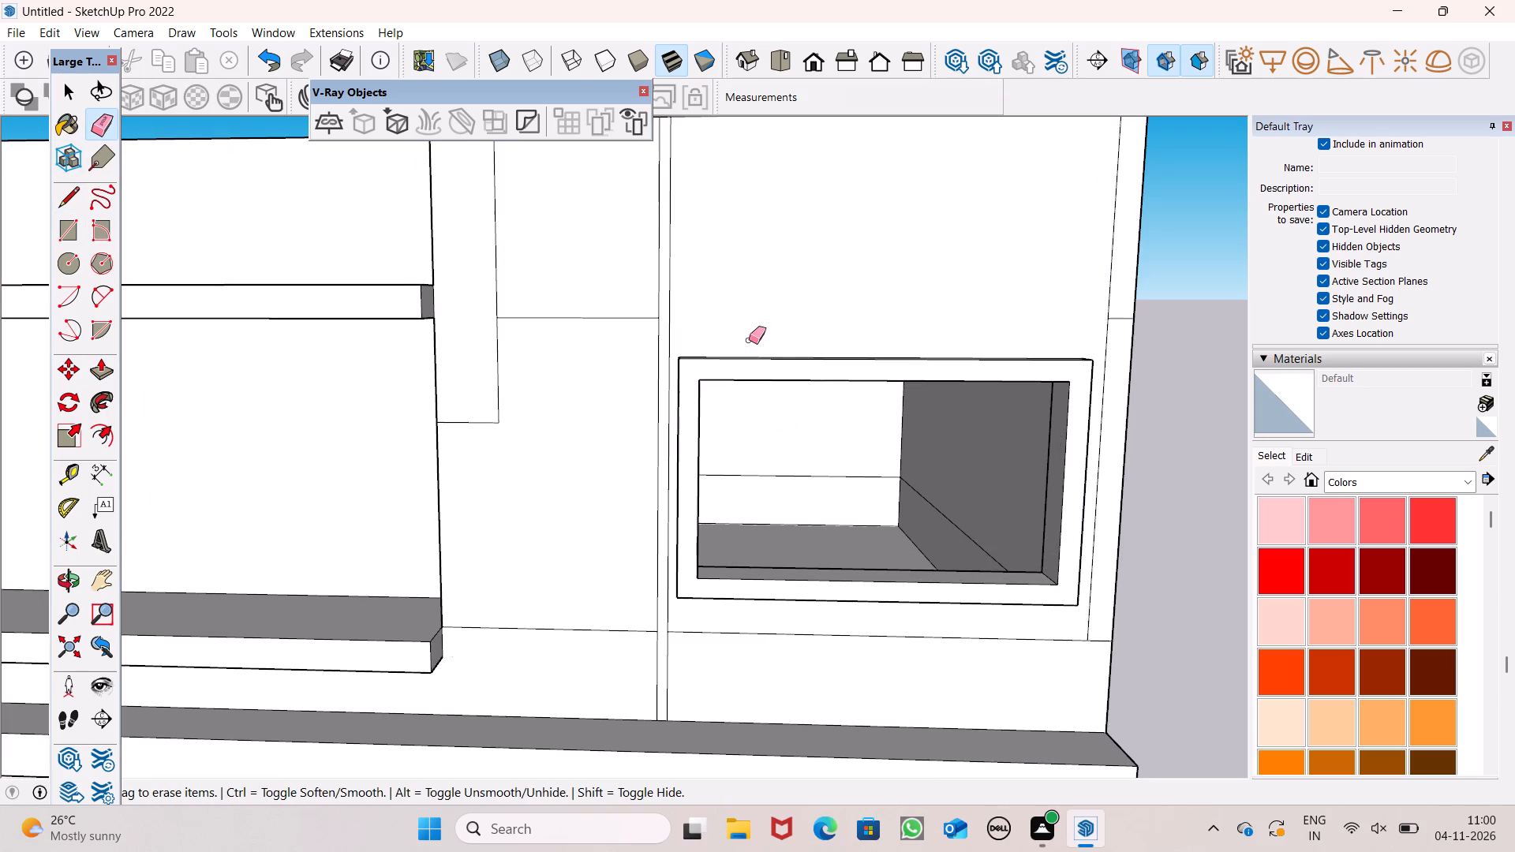
left_click_drag(783, 620, 786, 639)
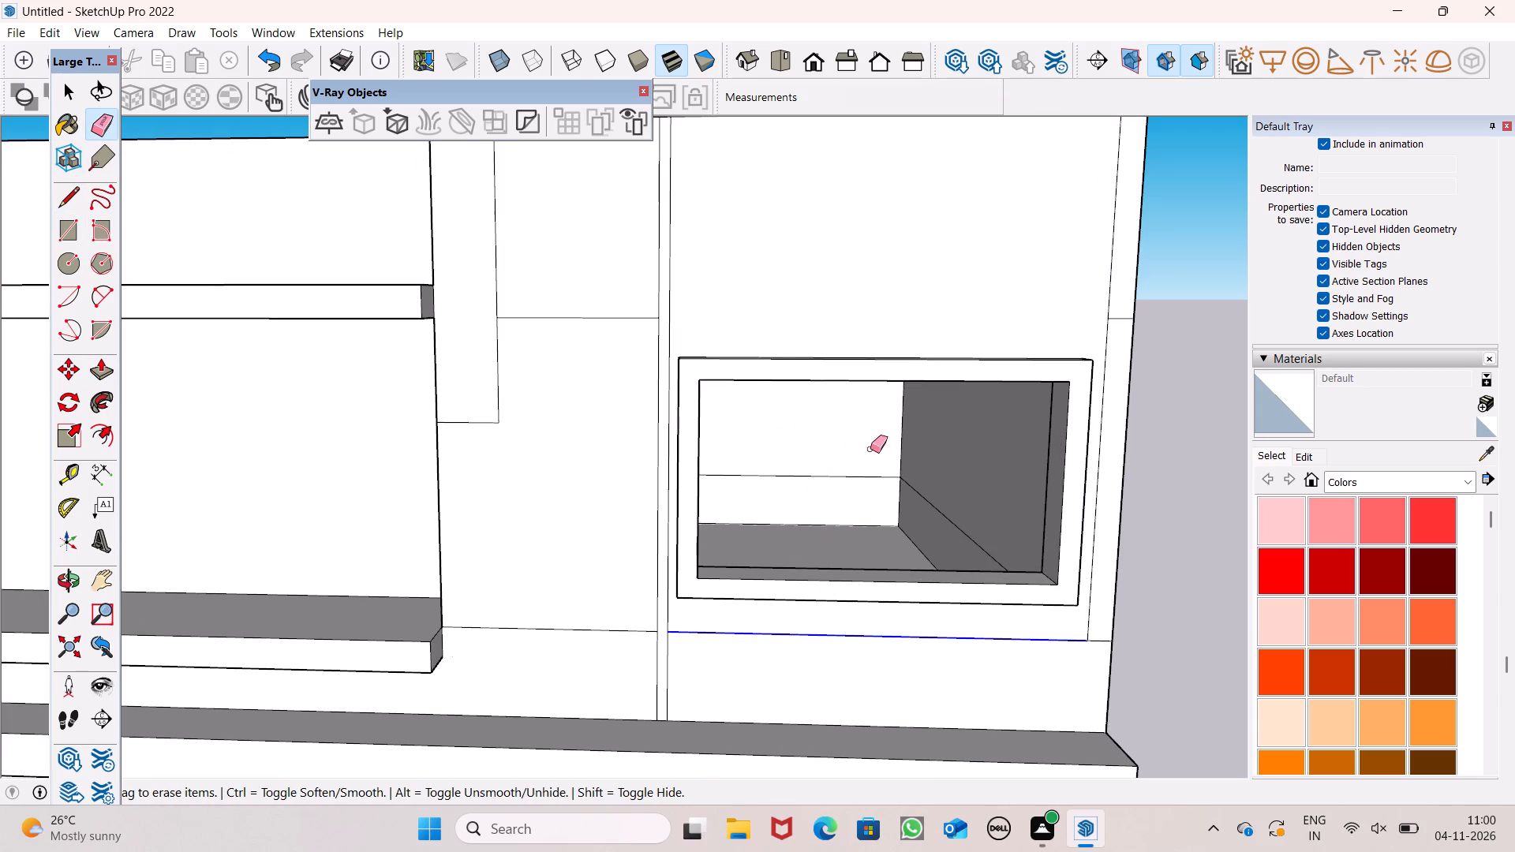
Push/Pull the outer top face of the upper window frame upward 4 1/2".
left_click(100, 370)
middle_click_drag(735, 383, 633, 525)
scroll(633, 525, "up", 1)
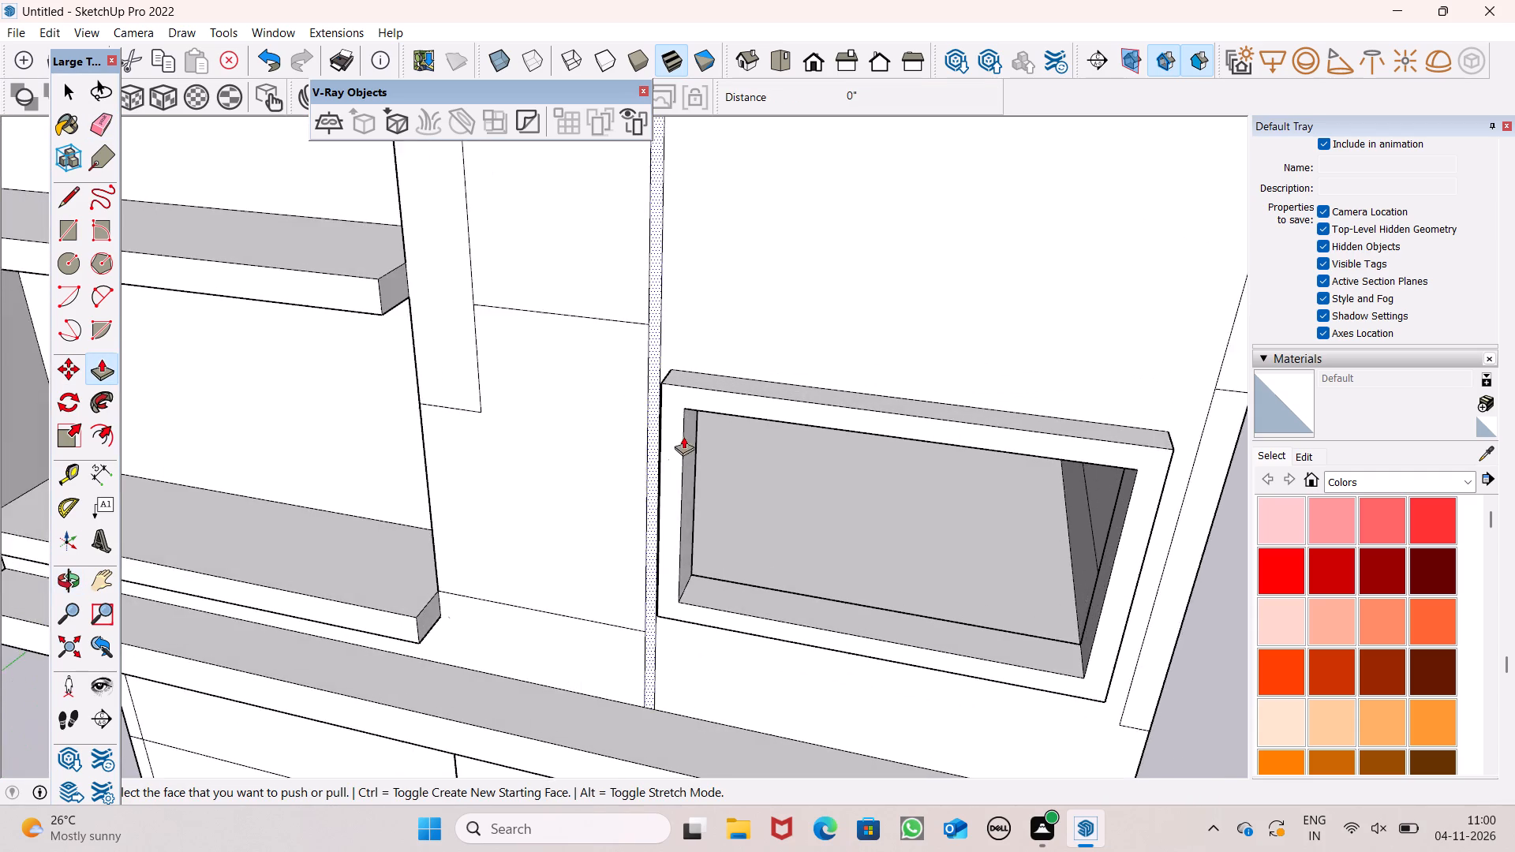
scroll(687, 432, "up", 2)
left_click_drag(704, 365, 703, 349)
Pull the underside of the projecting window frame downward 2 1/2".
scroll(716, 282, "down", 4)
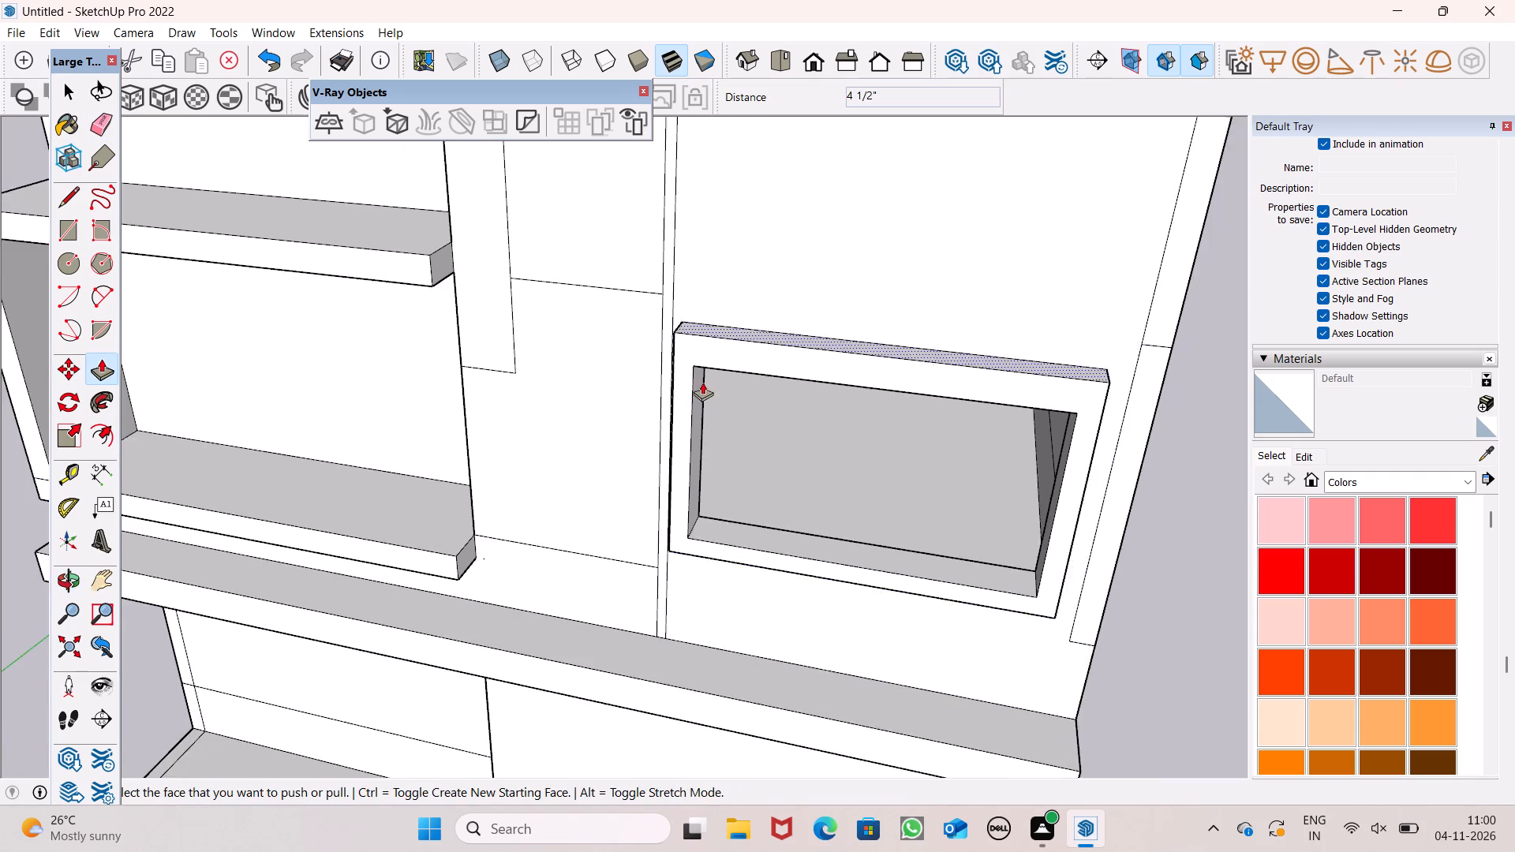
middle_click_drag(702, 388, 742, 219)
middle_click_drag(761, 389, 778, 256)
scroll(765, 327, "up", 1)
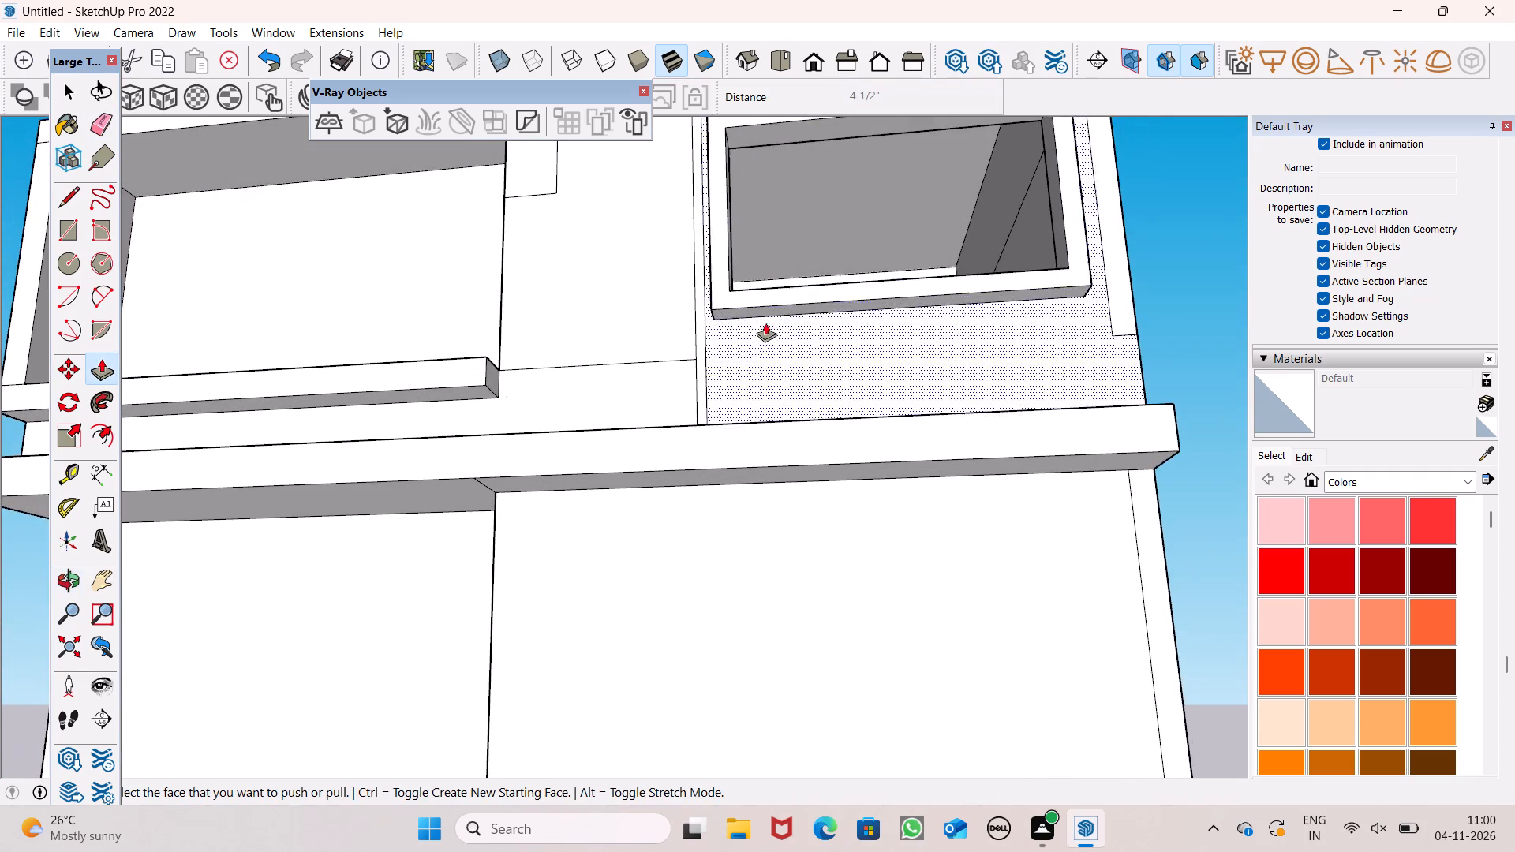
scroll(765, 323, "up", 3)
left_click_drag(770, 309, 772, 318)
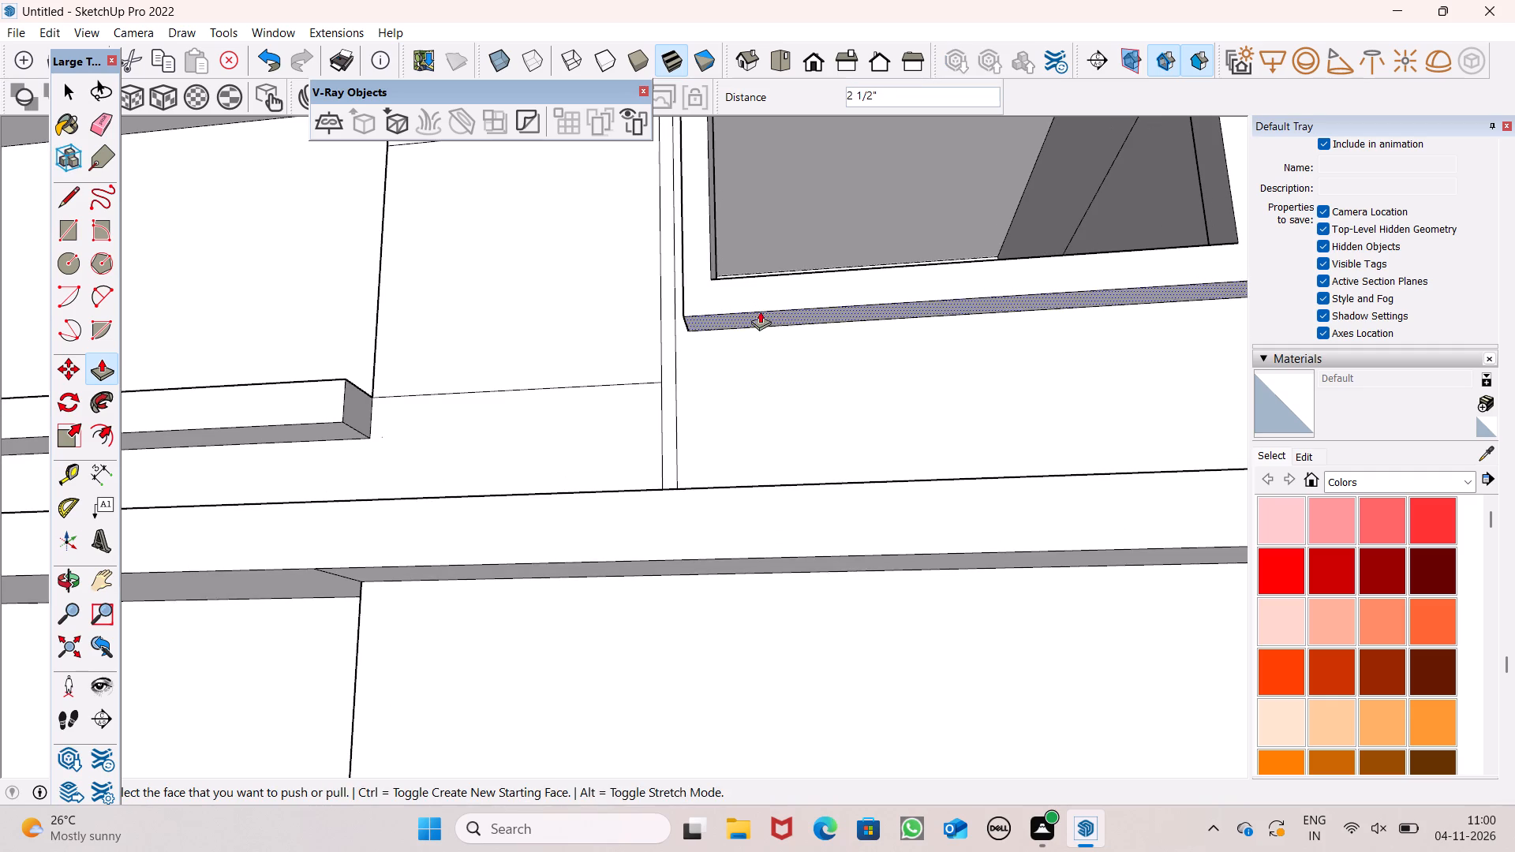
Raise the inner sill face of the window opening 9 15/16".
scroll(755, 313, "down", 6)
middle_click_drag(821, 364, 852, 500)
scroll(787, 469, "down", 2)
middle_click_drag(834, 459, 738, 598)
scroll(754, 538, "up", 2)
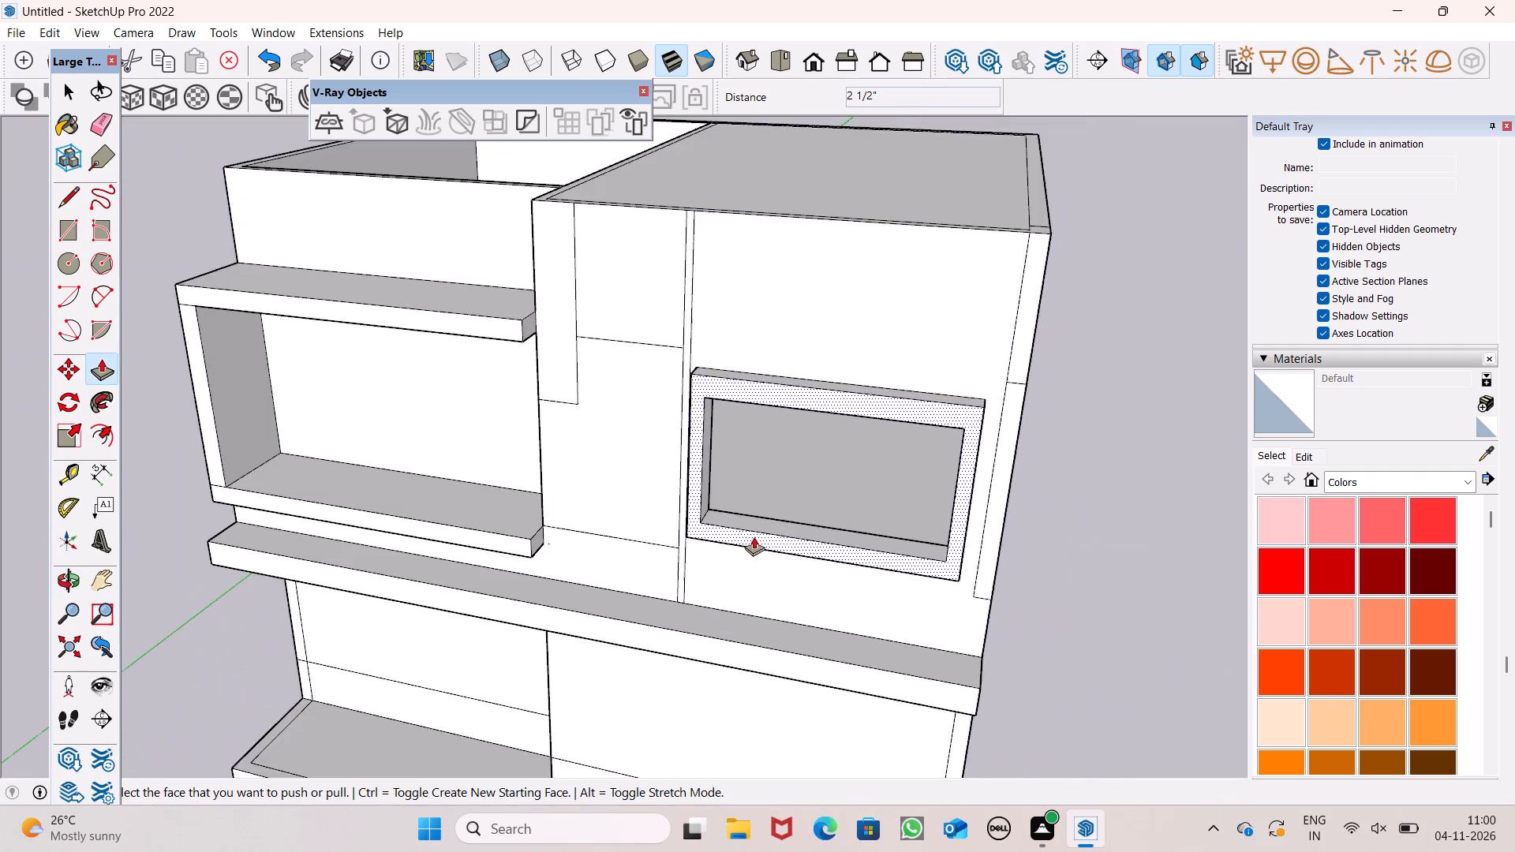
scroll(754, 536, "up", 2)
left_click_drag(741, 515, 743, 491)
Push the underside of the window frame upward 7 9/16" to thin its bottom member.
scroll(752, 480, "down", 3)
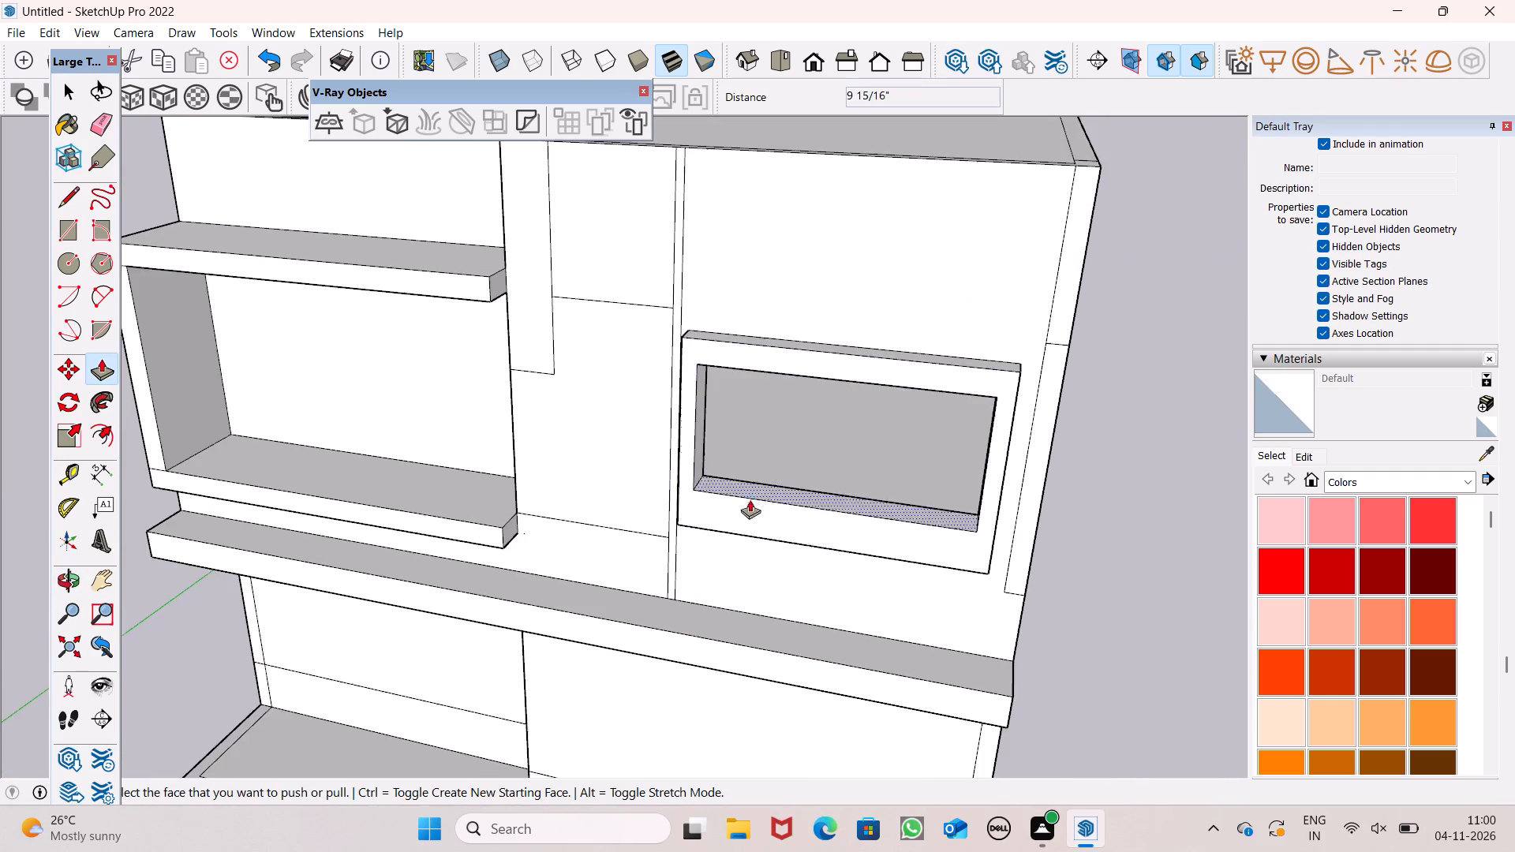
middle_click_drag(757, 508, 769, 295)
scroll(765, 368, "up", 4)
middle_click_drag(759, 405, 761, 361)
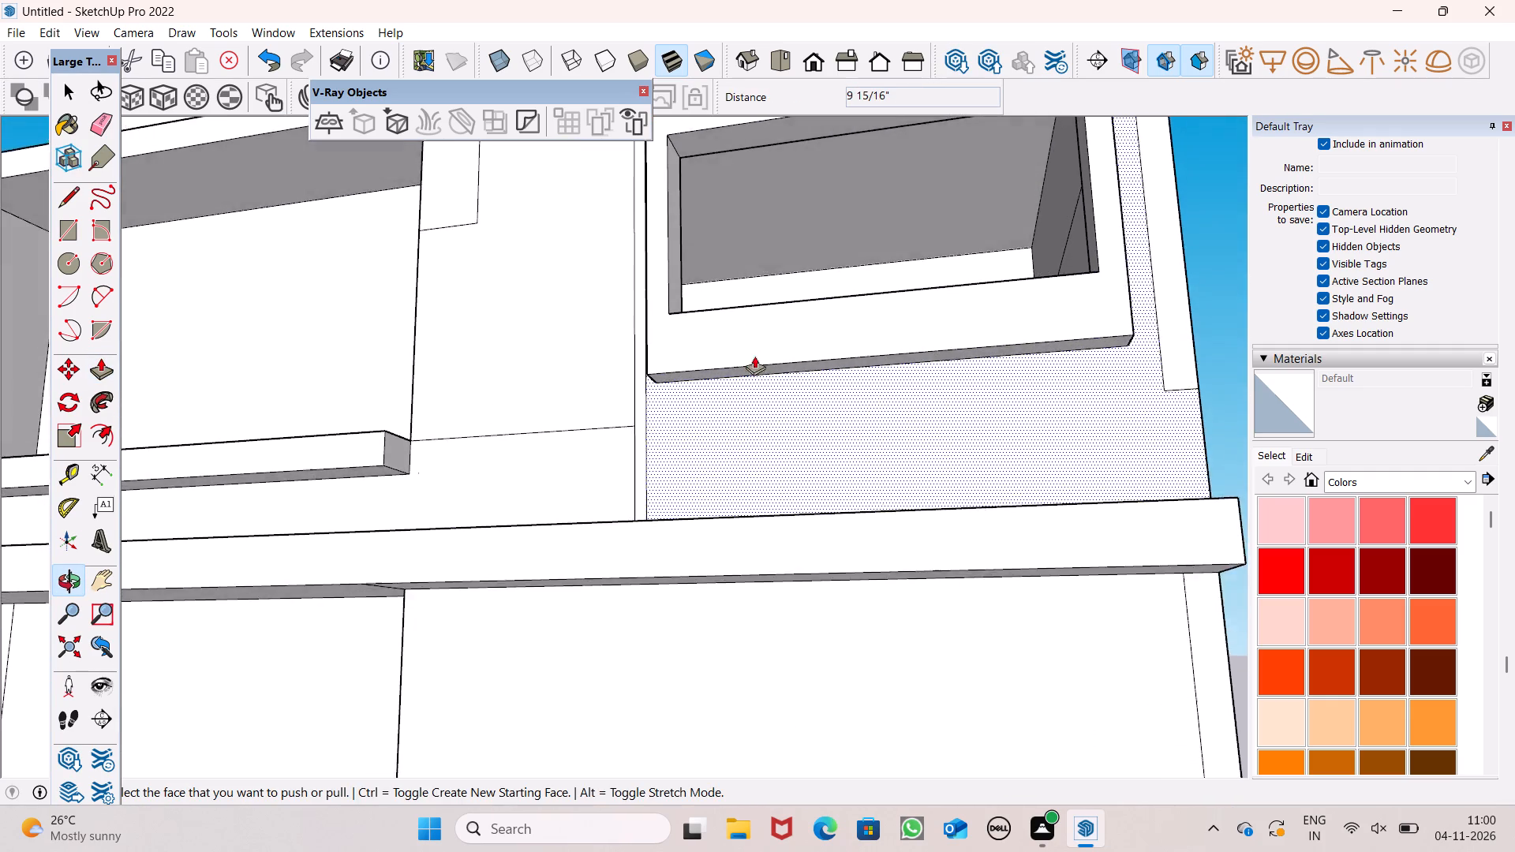
scroll(738, 360, "up", 4)
left_click_drag(739, 375, 746, 341)
Raise the outer top face of the window frame 6".
scroll(752, 351, "down", 5)
middle_click_drag(775, 385, 802, 429)
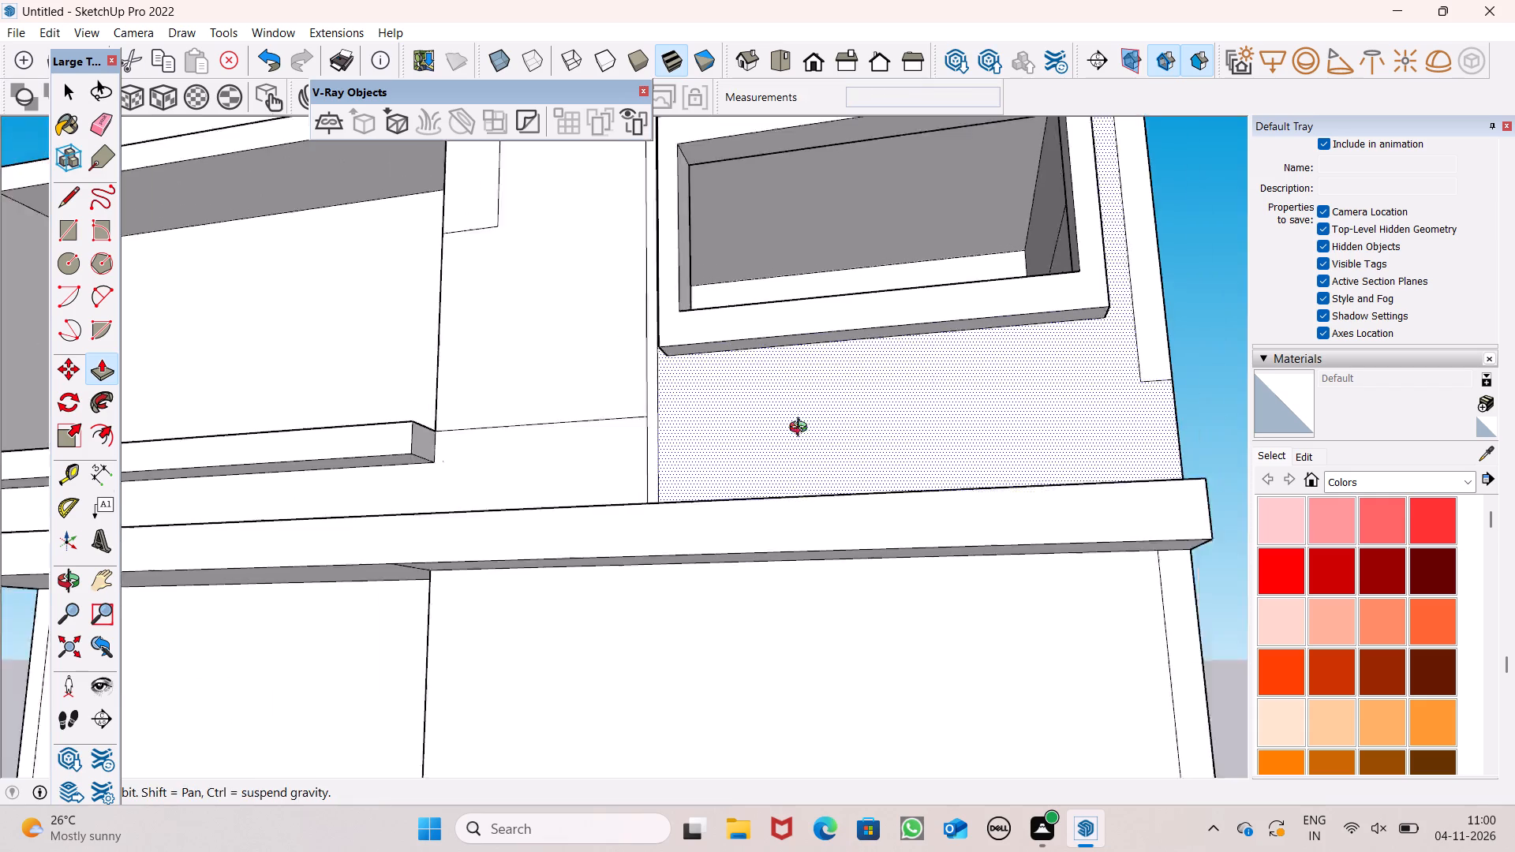
middle_click_drag(802, 429, 860, 585)
scroll(802, 573, "down", 2)
scroll(802, 573, "up", 1)
scroll(801, 574, "down", 1)
middle_click_drag(902, 559, 811, 671)
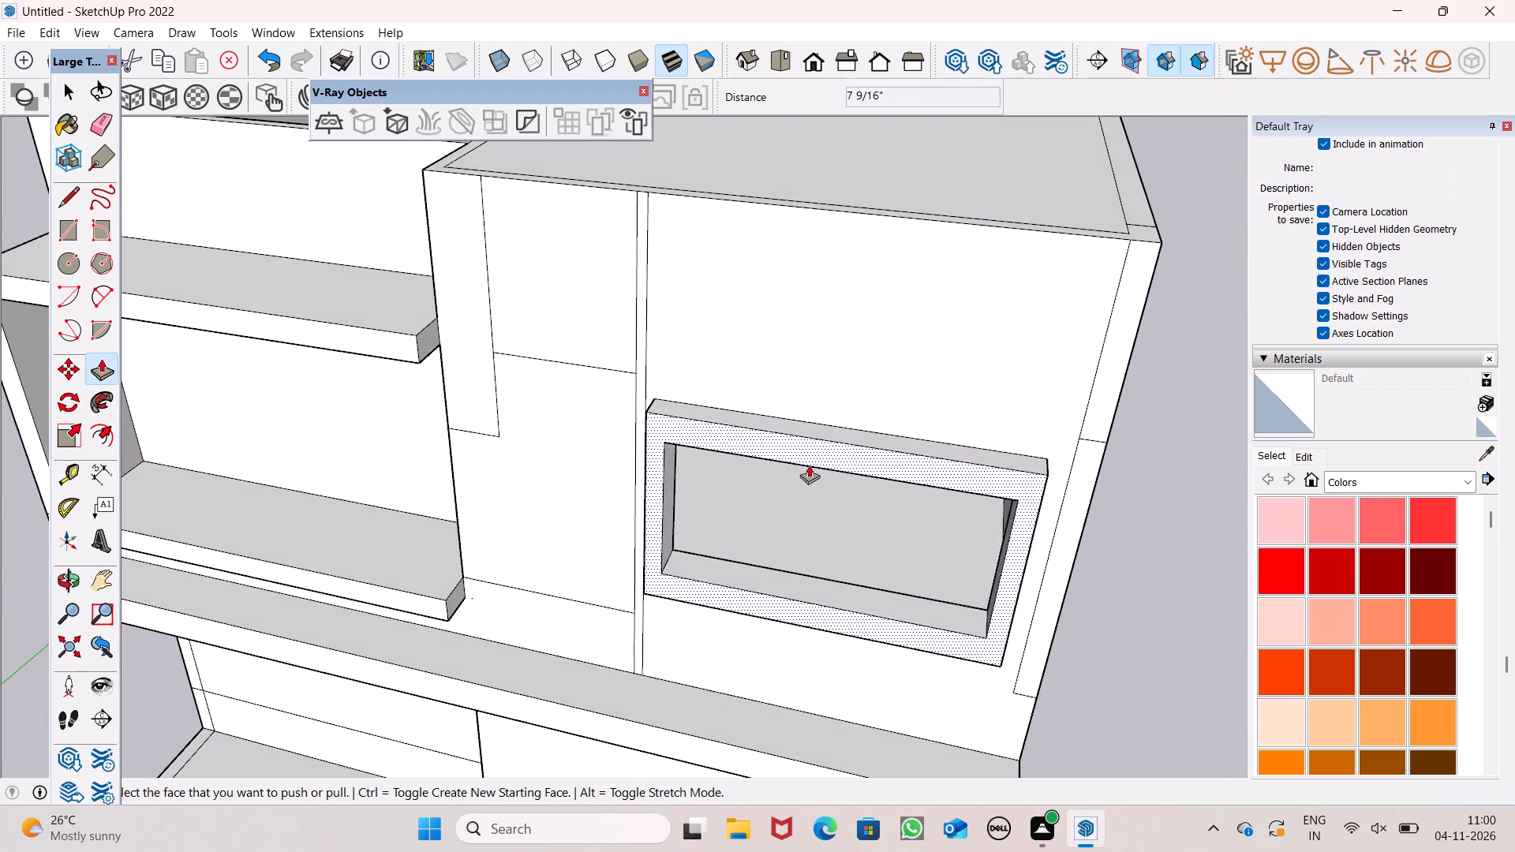
scroll(809, 459, "up", 2)
left_click_drag(791, 416, 791, 398)
Push the inner top face of the window opening upward 7 7/8".
middle_click_drag(807, 438, 824, 303)
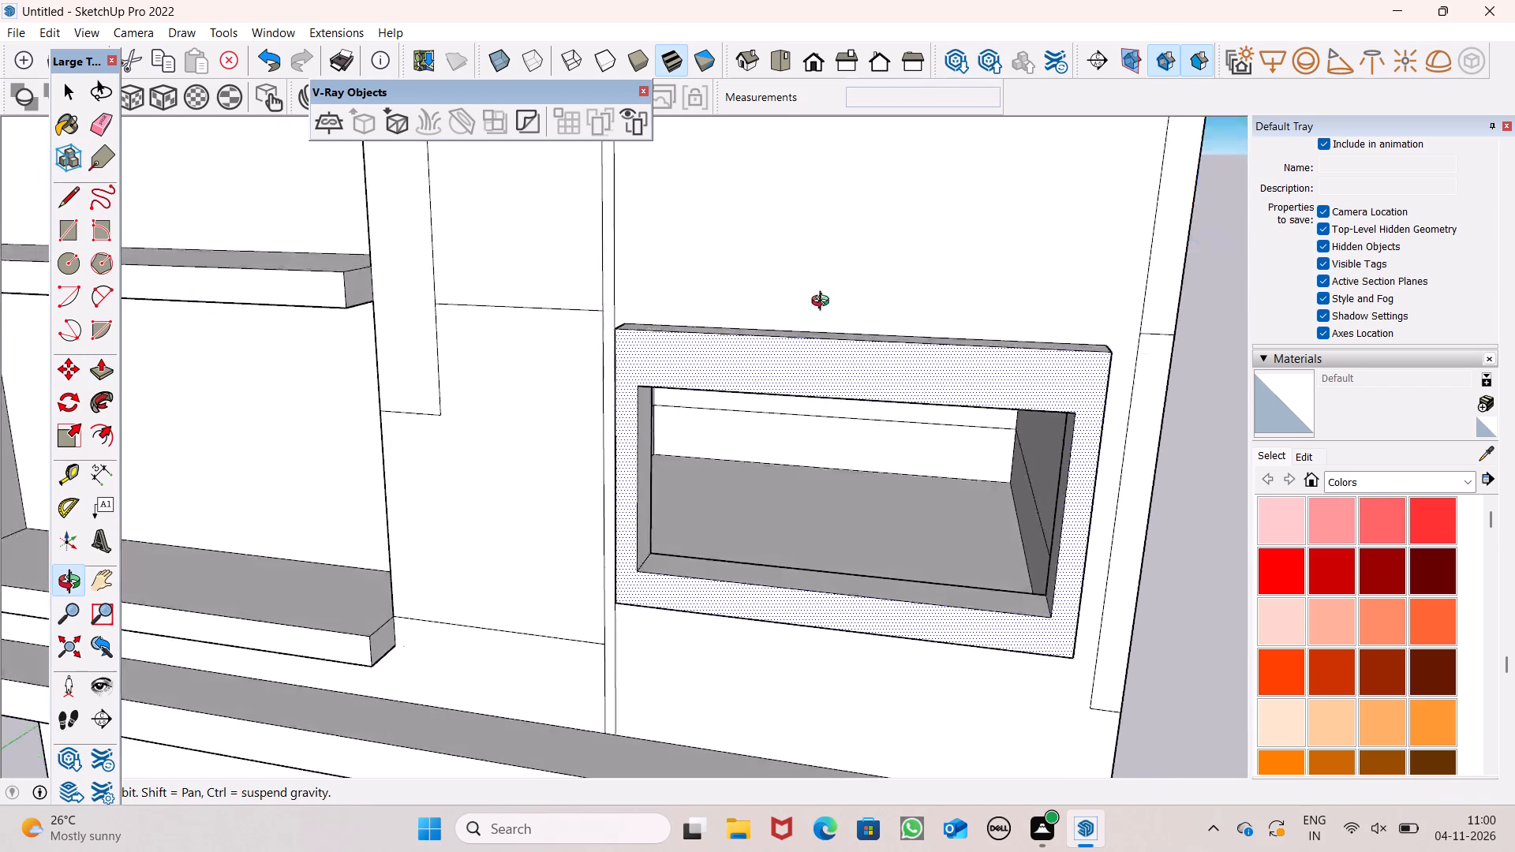
middle_click_drag(824, 303, 825, 234)
scroll(825, 250, "up", 2)
middle_click_drag(776, 393, 788, 285)
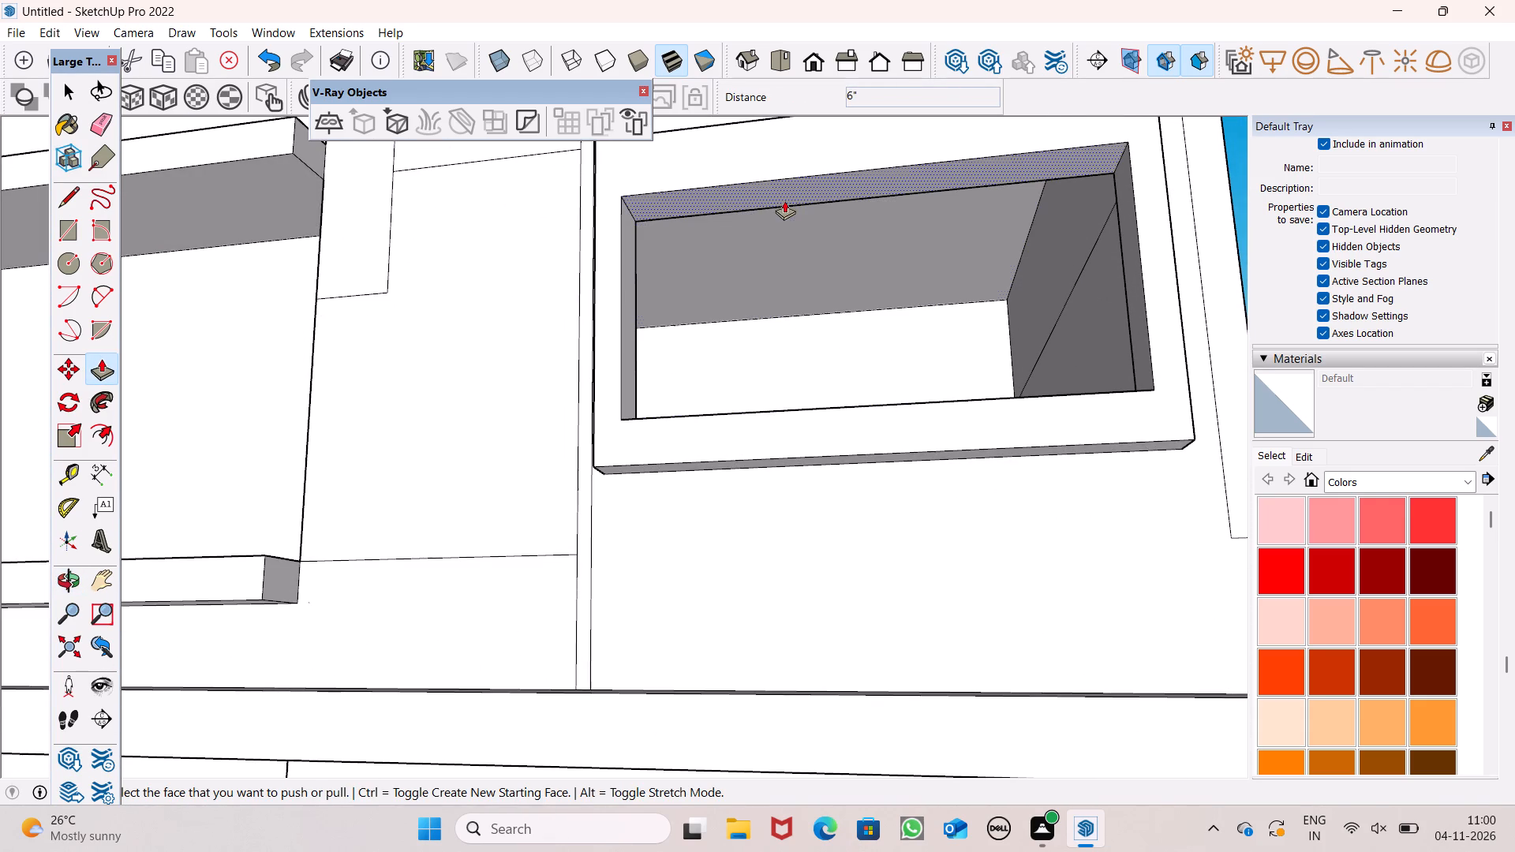
left_click_drag(784, 198, 809, 170)
Shift the opening's inner side face nearest the narrow vertical strip by 11/16".
scroll(811, 313, "down", 4)
middle_click_drag(800, 389, 840, 591)
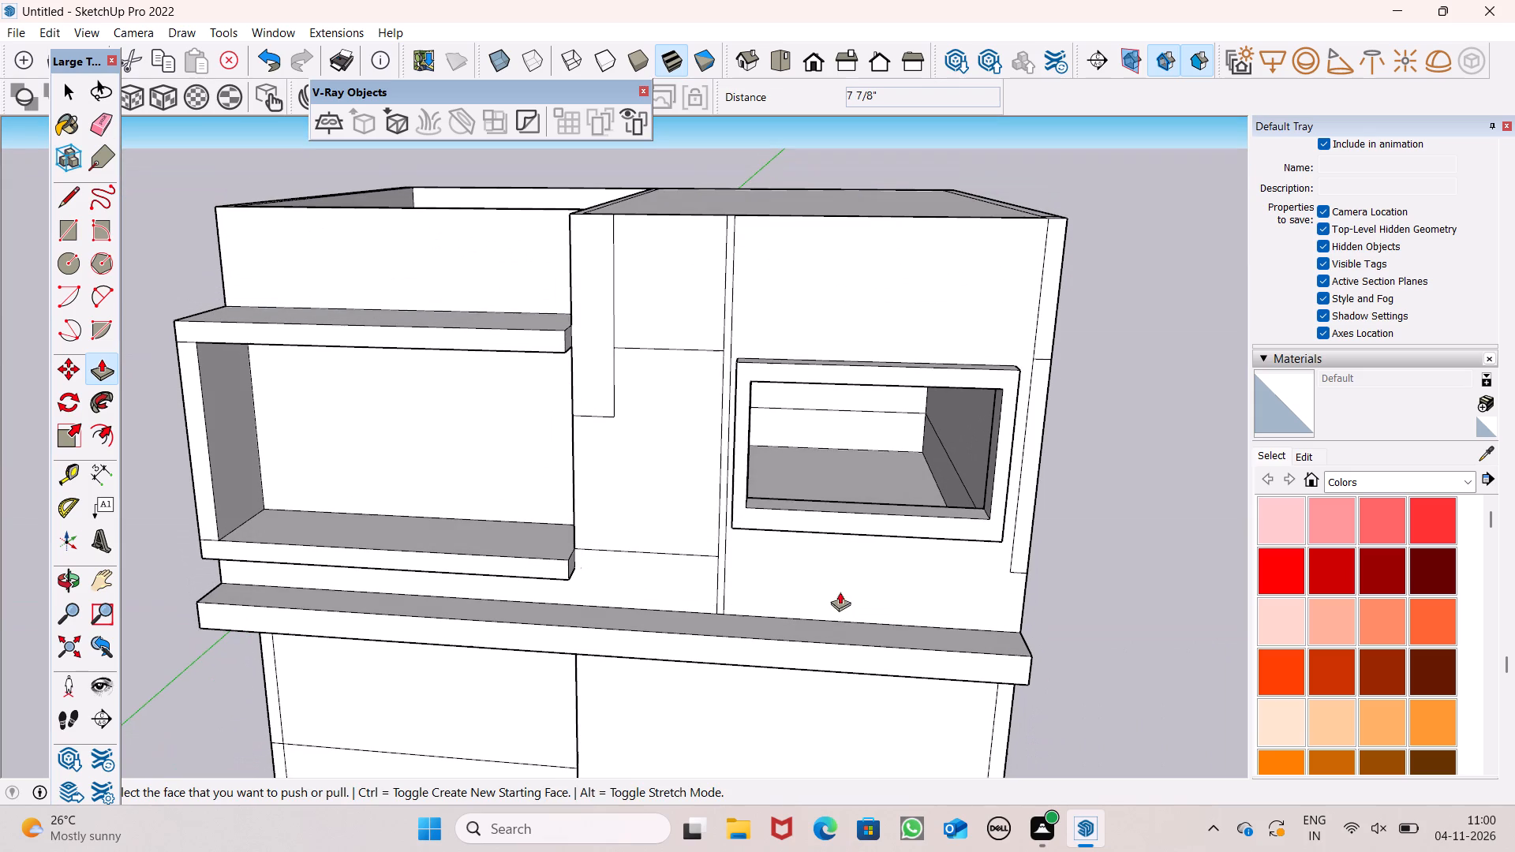
middle_click_drag(1120, 493, 1094, 493)
scroll(880, 364, "up", 2)
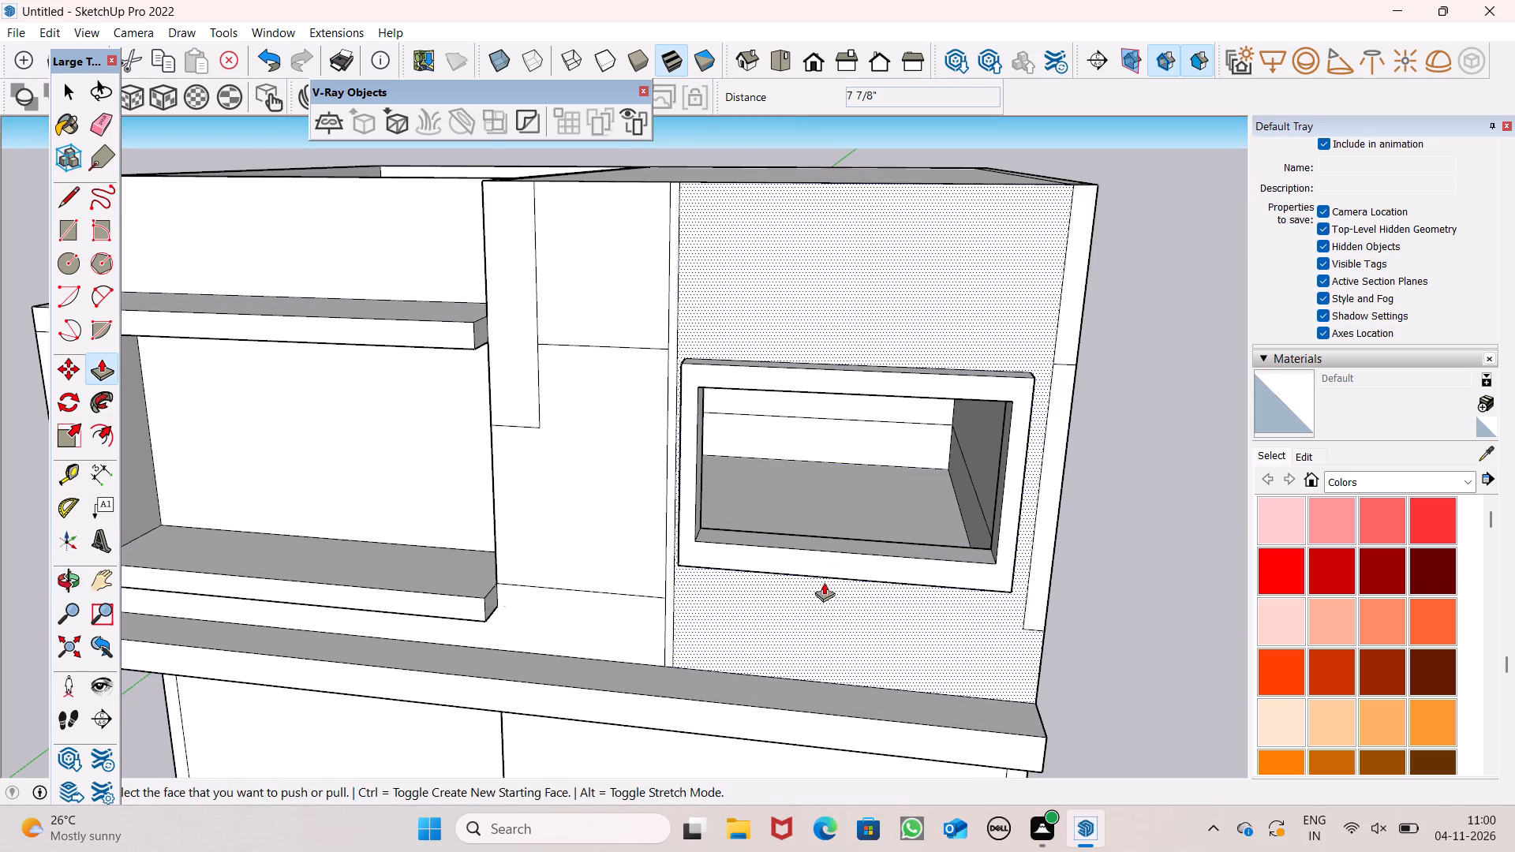
middle_click_drag(824, 582, 776, 578)
scroll(701, 466, "up", 4)
scroll(656, 495, "down", 1)
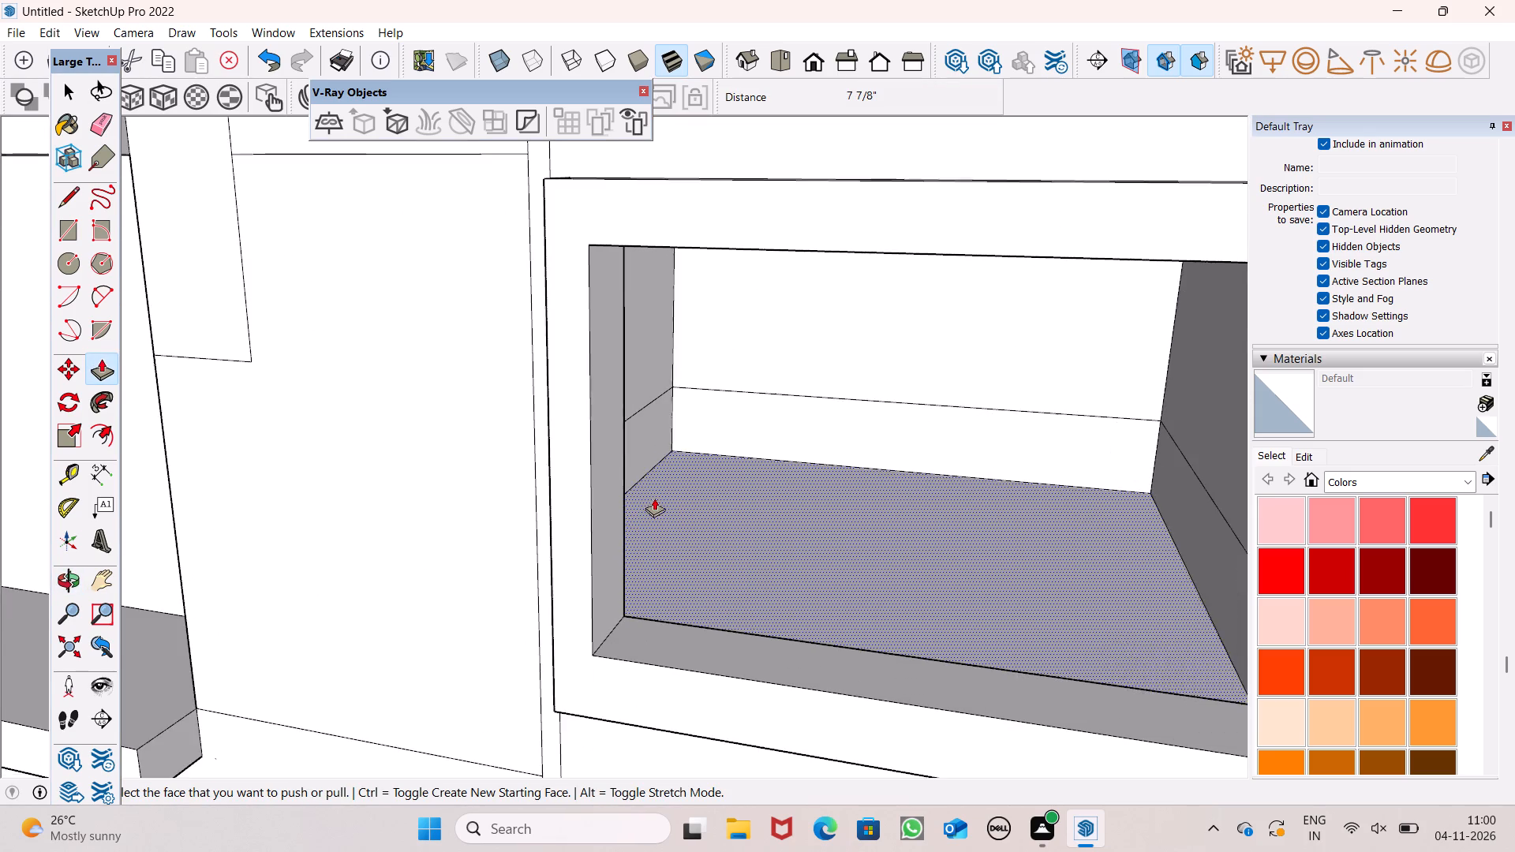
scroll(592, 496, "up", 1)
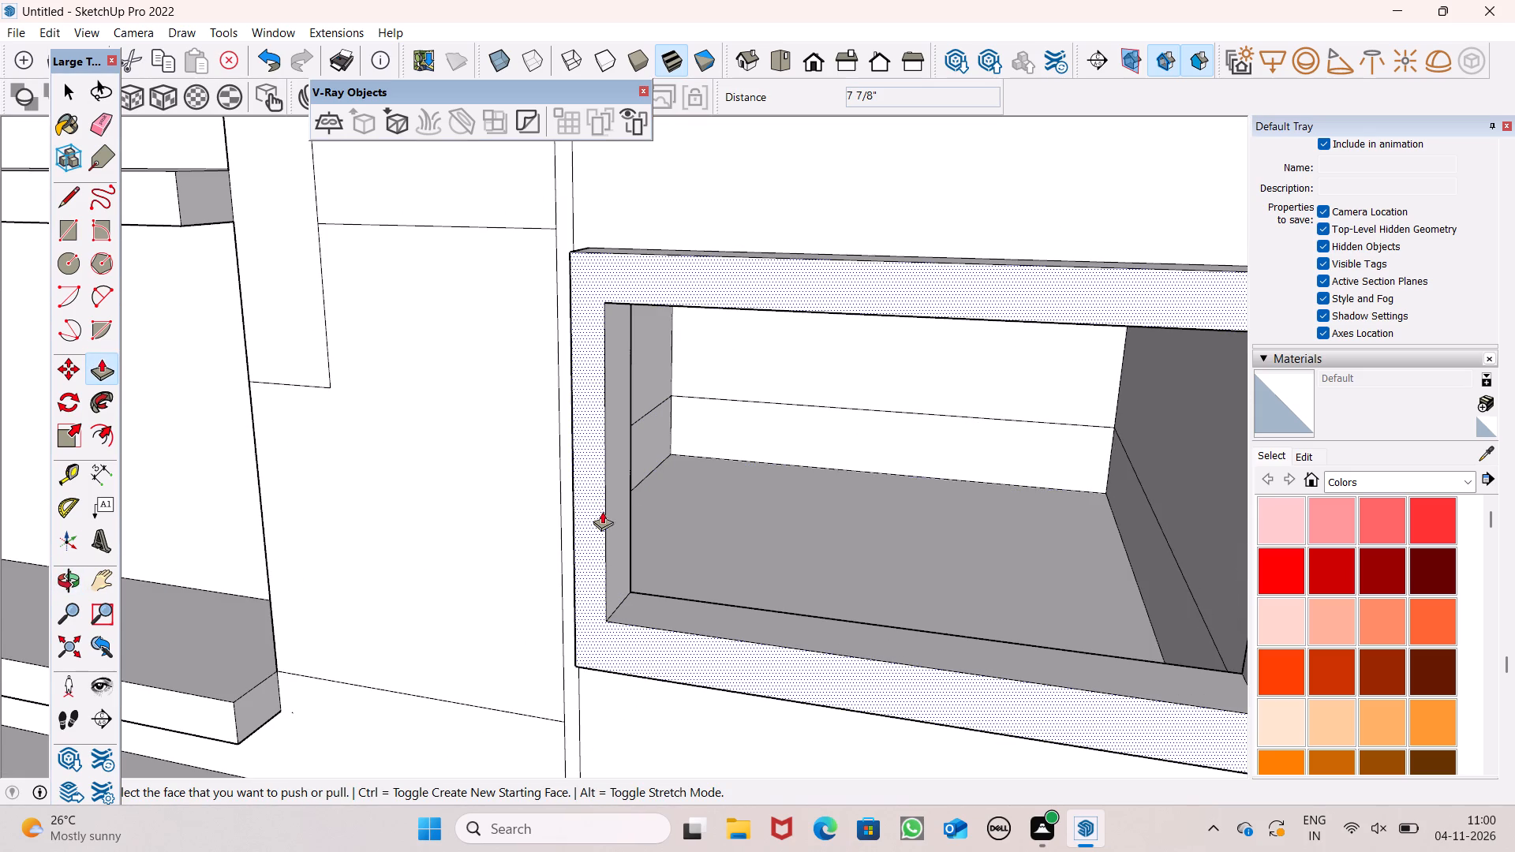
left_click(617, 532)
Raise the outer top face of the window frame 2 5/8".
scroll(584, 468, "down", 5)
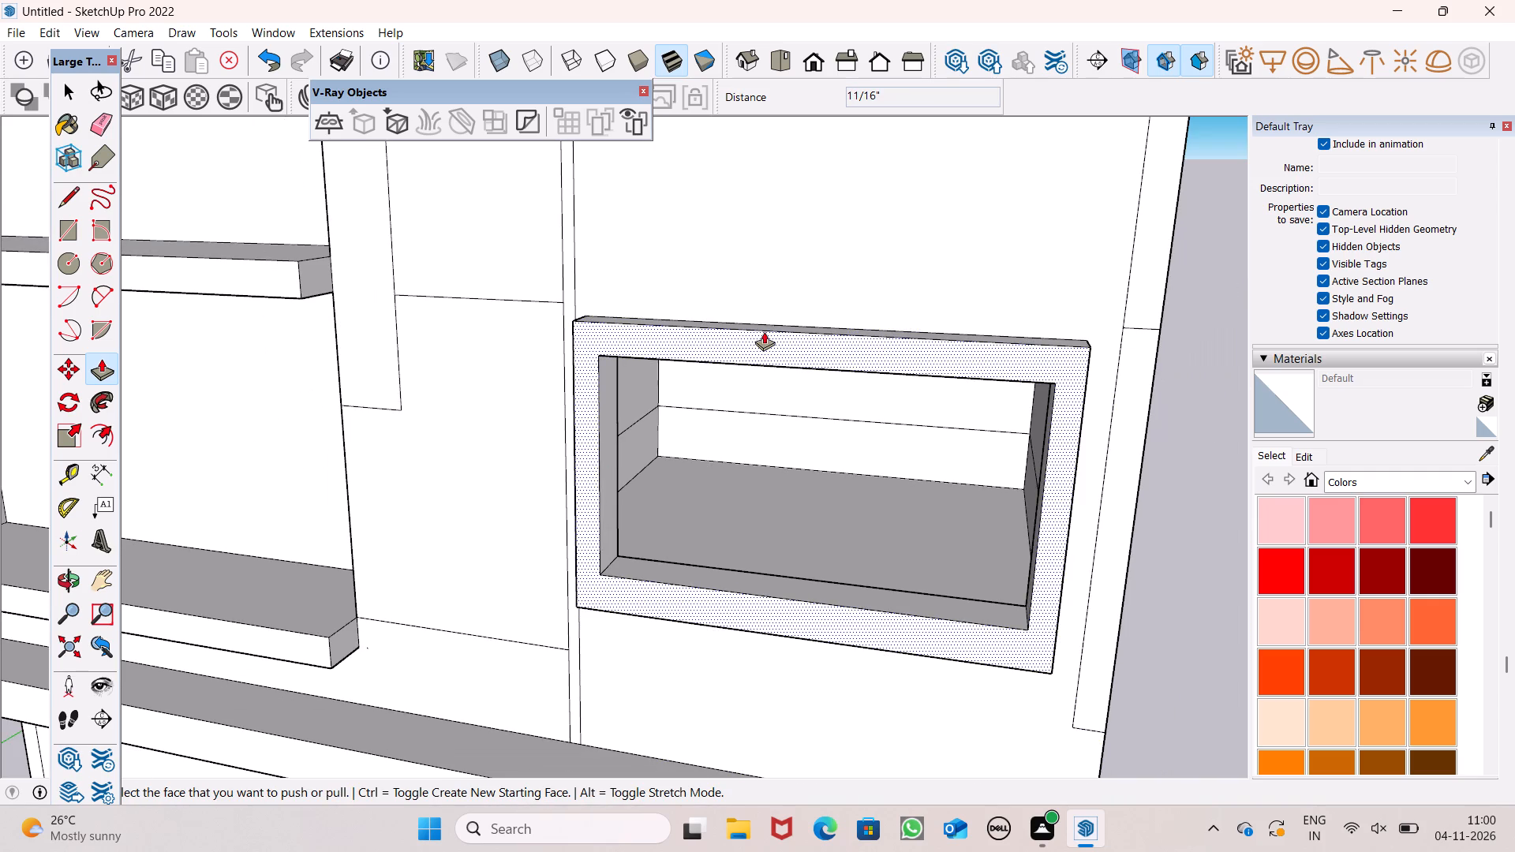
middle_click_drag(774, 367, 823, 453)
left_click_drag(806, 368, 804, 363)
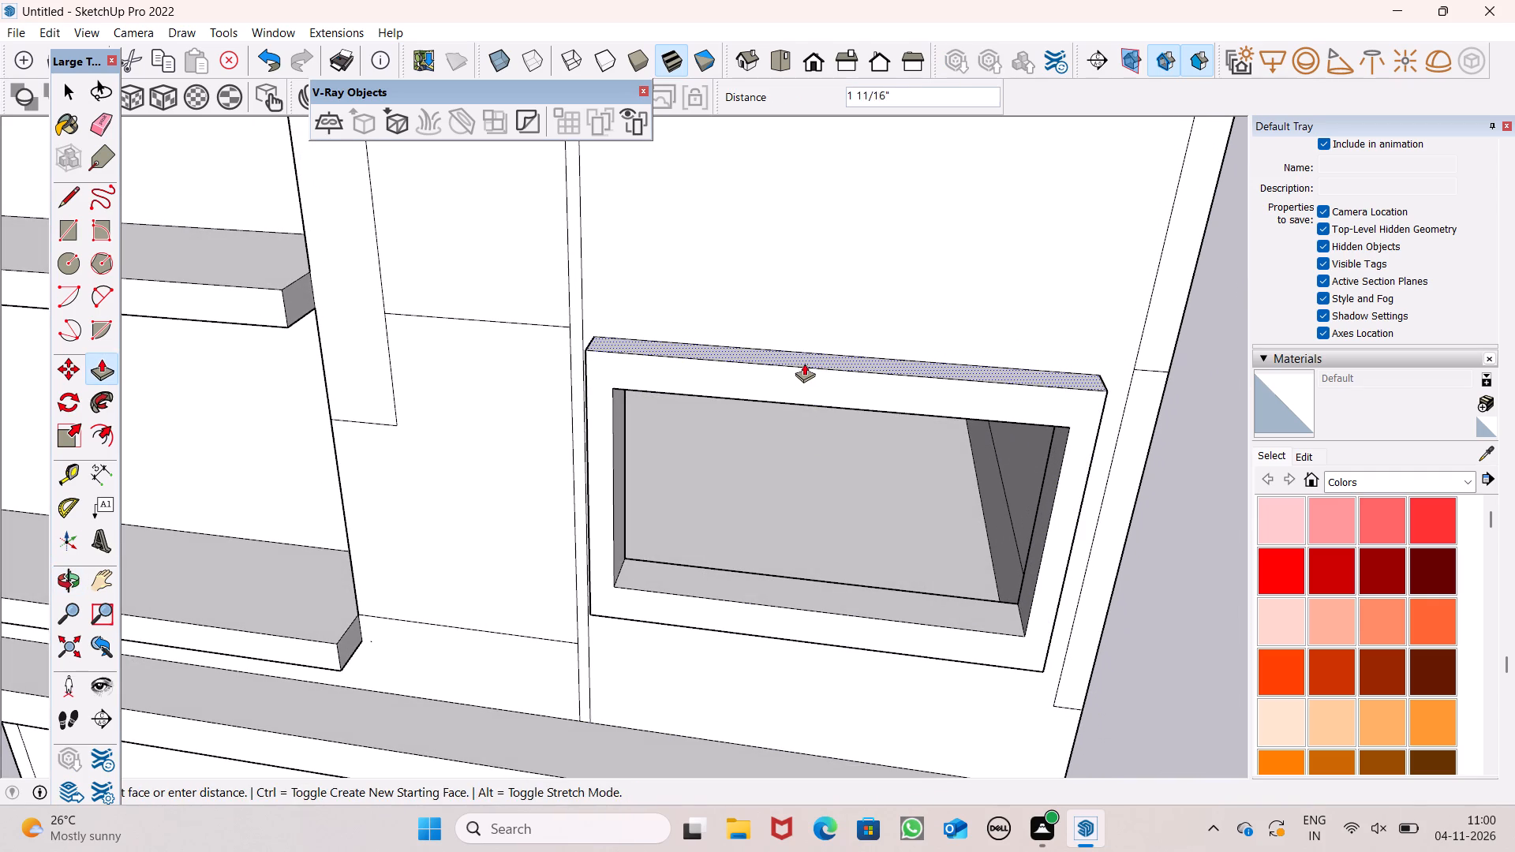
left_click_drag(804, 363, 804, 360)
Pull the opening's inner side face nearest the narrow vertical strip inward 3 1/4".
scroll(791, 399, "down", 3)
middle_click_drag(925, 506, 975, 413)
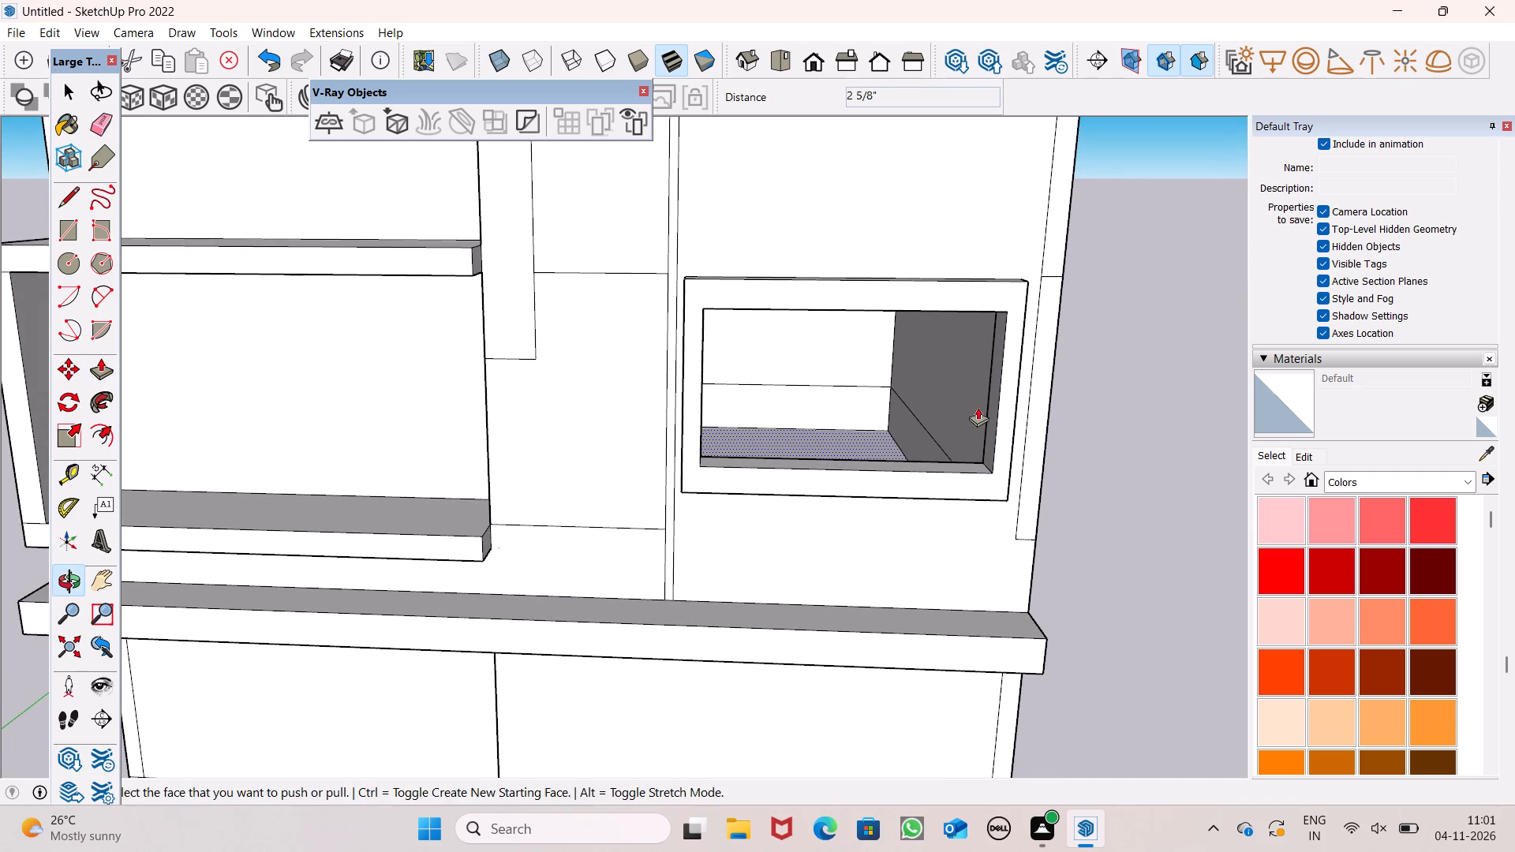
middle_click_drag(797, 440, 642, 464)
scroll(594, 452, "up", 1)
scroll(594, 452, "down", 1)
scroll(594, 452, "up", 2)
left_click_drag(574, 481, 579, 481)
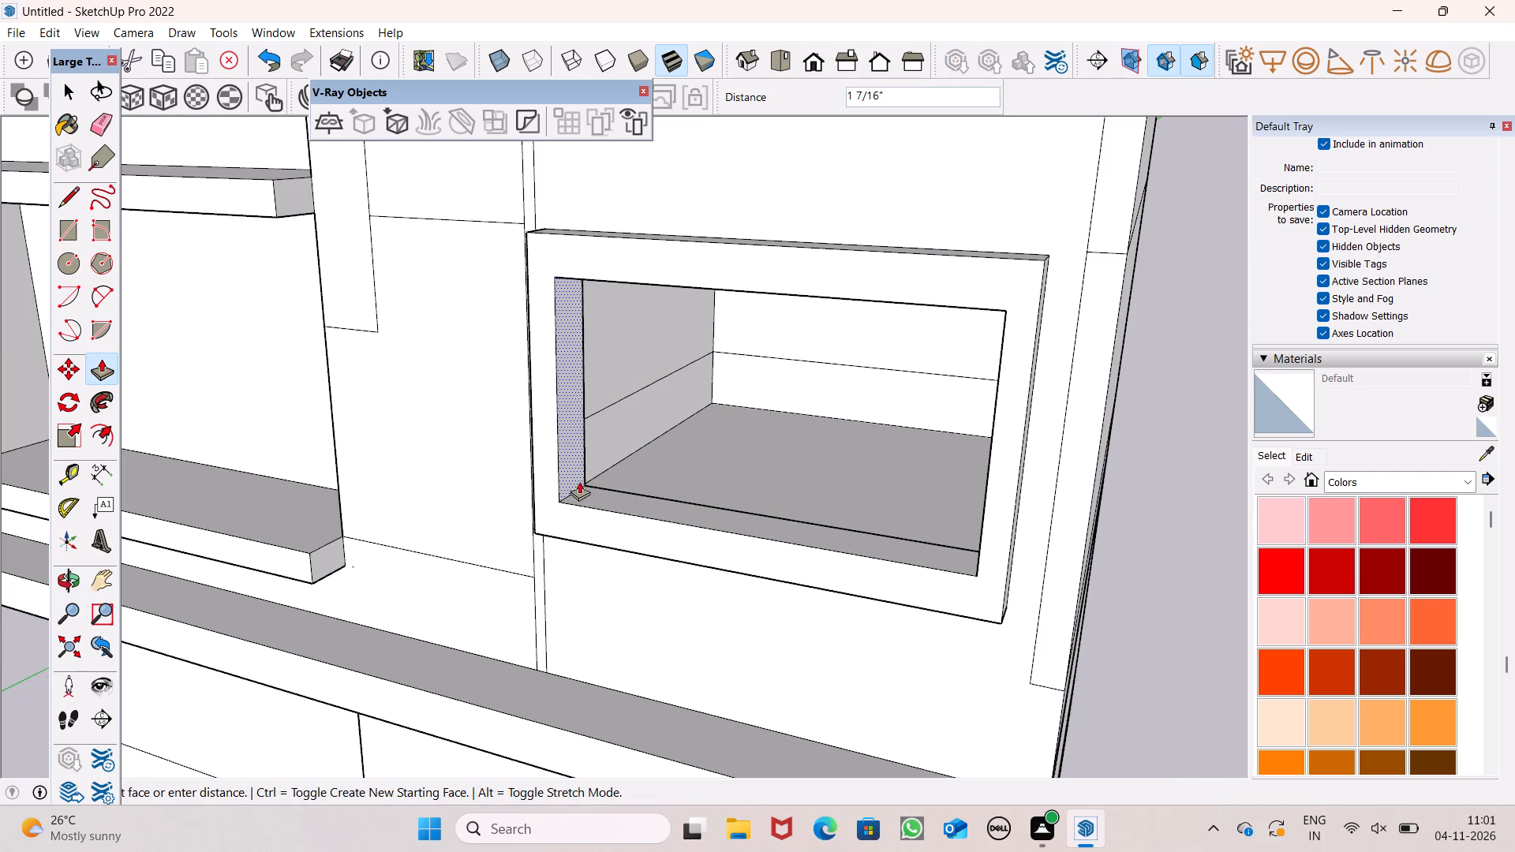
left_click_drag(579, 481, 582, 483)
Pull the opening's inner side face nearest the building's outer corner inward 2 11/16".
scroll(582, 480, "down", 4)
middle_click_drag(658, 510, 842, 491)
scroll(951, 447, "up", 2)
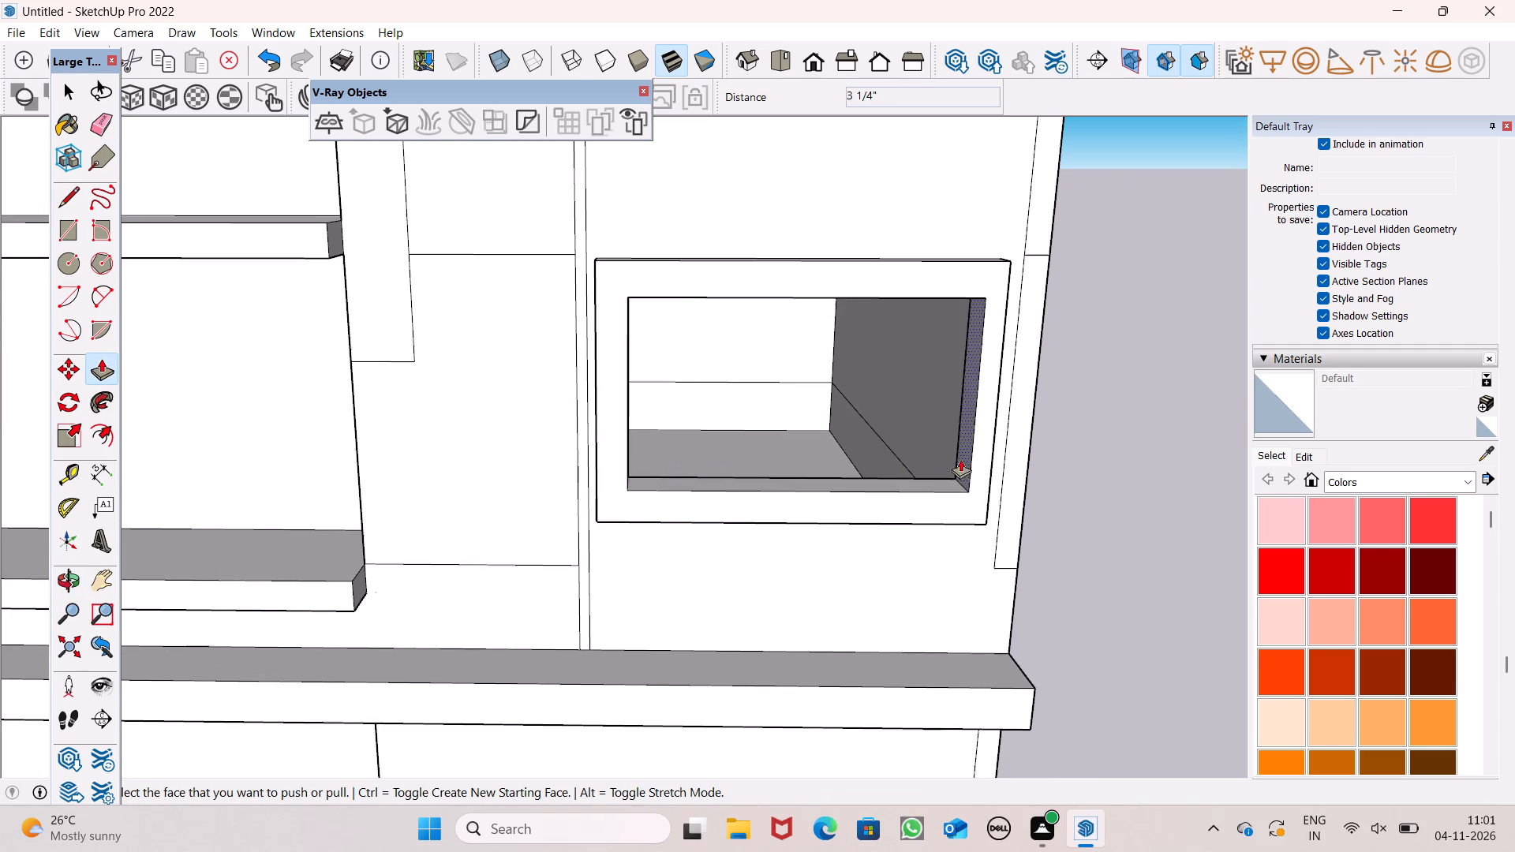
left_click_drag(963, 461, 956, 461)
Pull the opening's inner side face nearest the narrow vertical strip inward another 1 1/4".
middle_click_drag(918, 448, 769, 461)
scroll(777, 461, "up", 1)
scroll(732, 422, "down", 3)
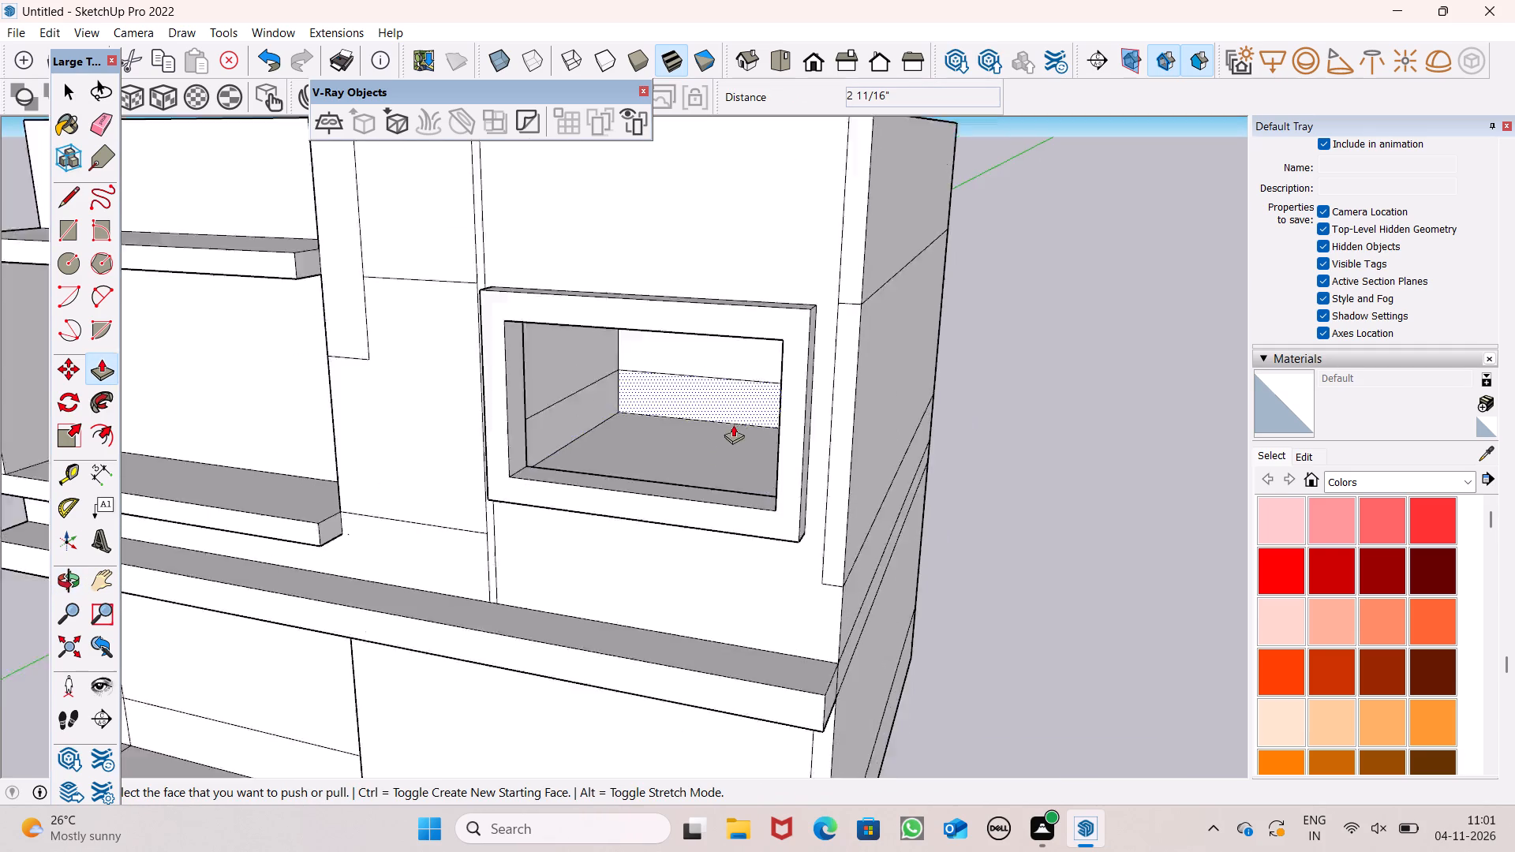
scroll(733, 424, "down", 1)
scroll(603, 408, "up", 4)
left_click(557, 481)
Extrude thin bands upward from the window frame's top face using a new starting face, and undo the last one.
scroll(571, 471, "down", 3)
middle_click_drag(679, 530, 776, 454)
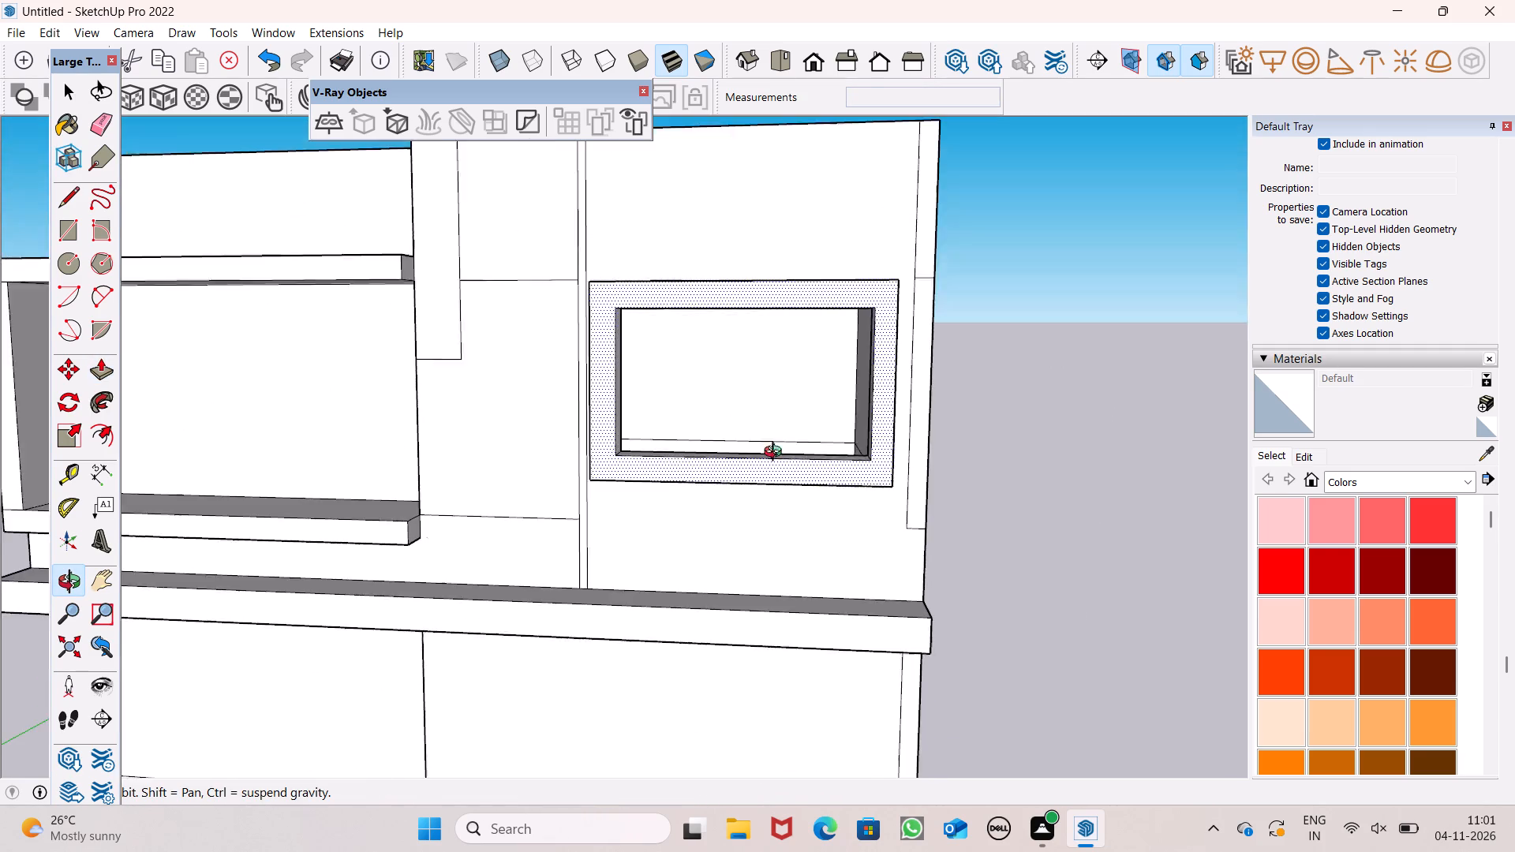
middle_click_drag(776, 454, 780, 501)
key("v")
middle_click_drag(738, 350, 736, 503)
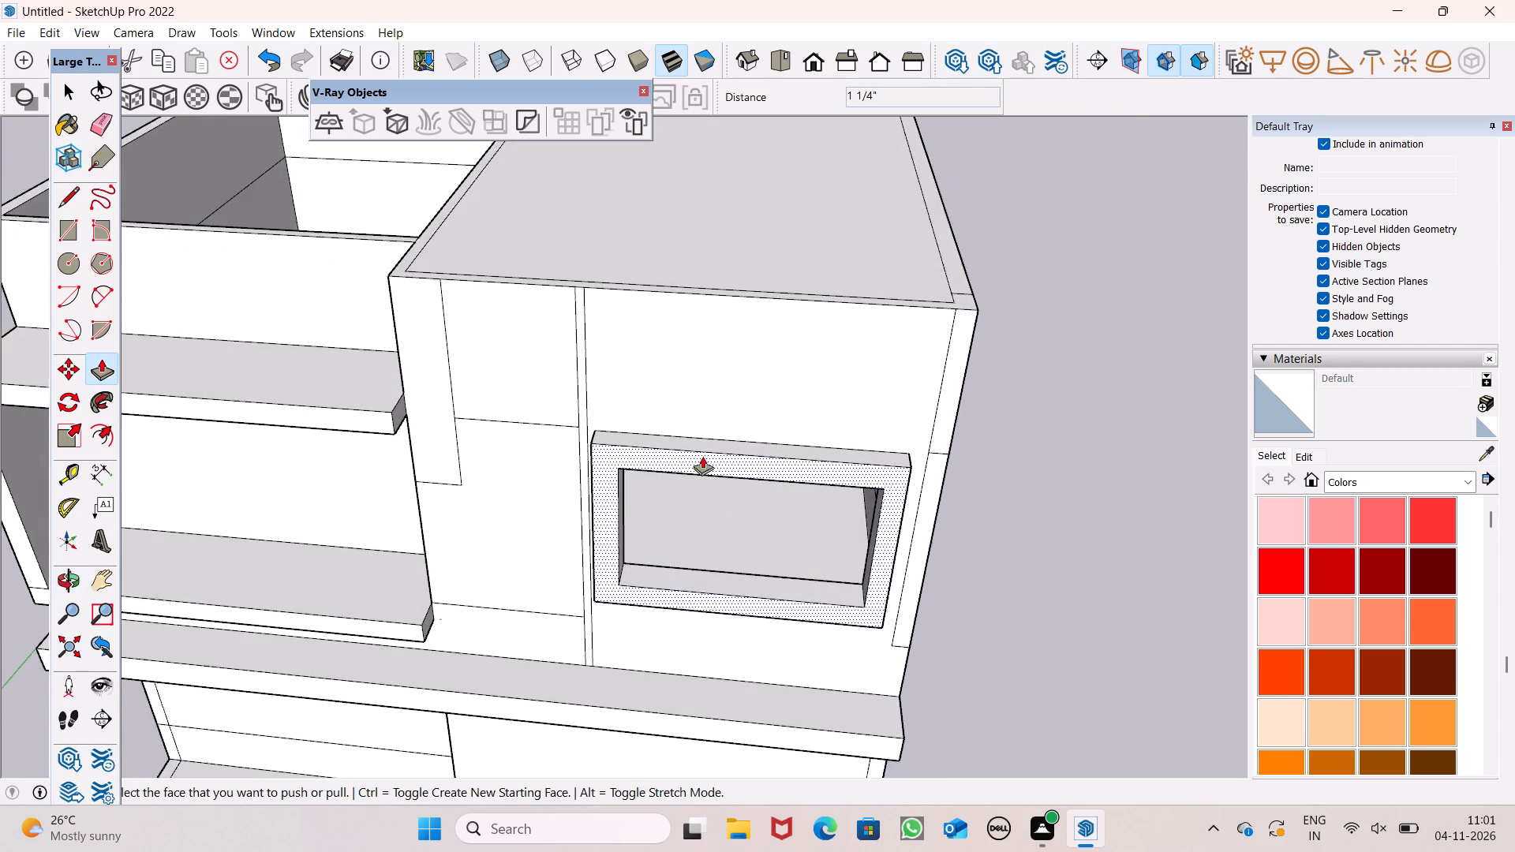
scroll(701, 454, "up", 5)
left_click(698, 435)
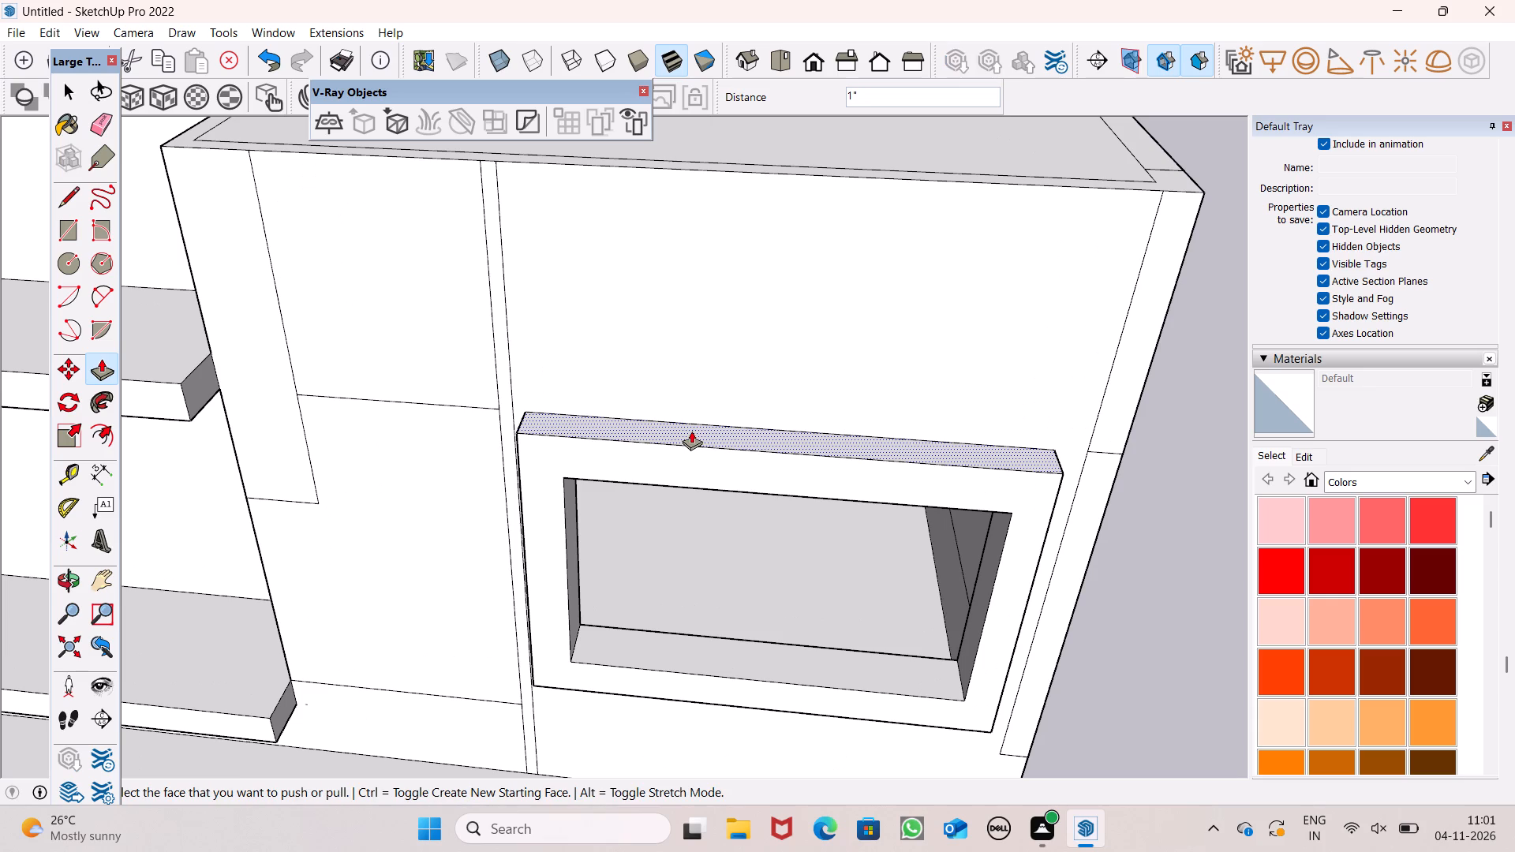
left_click(691, 431)
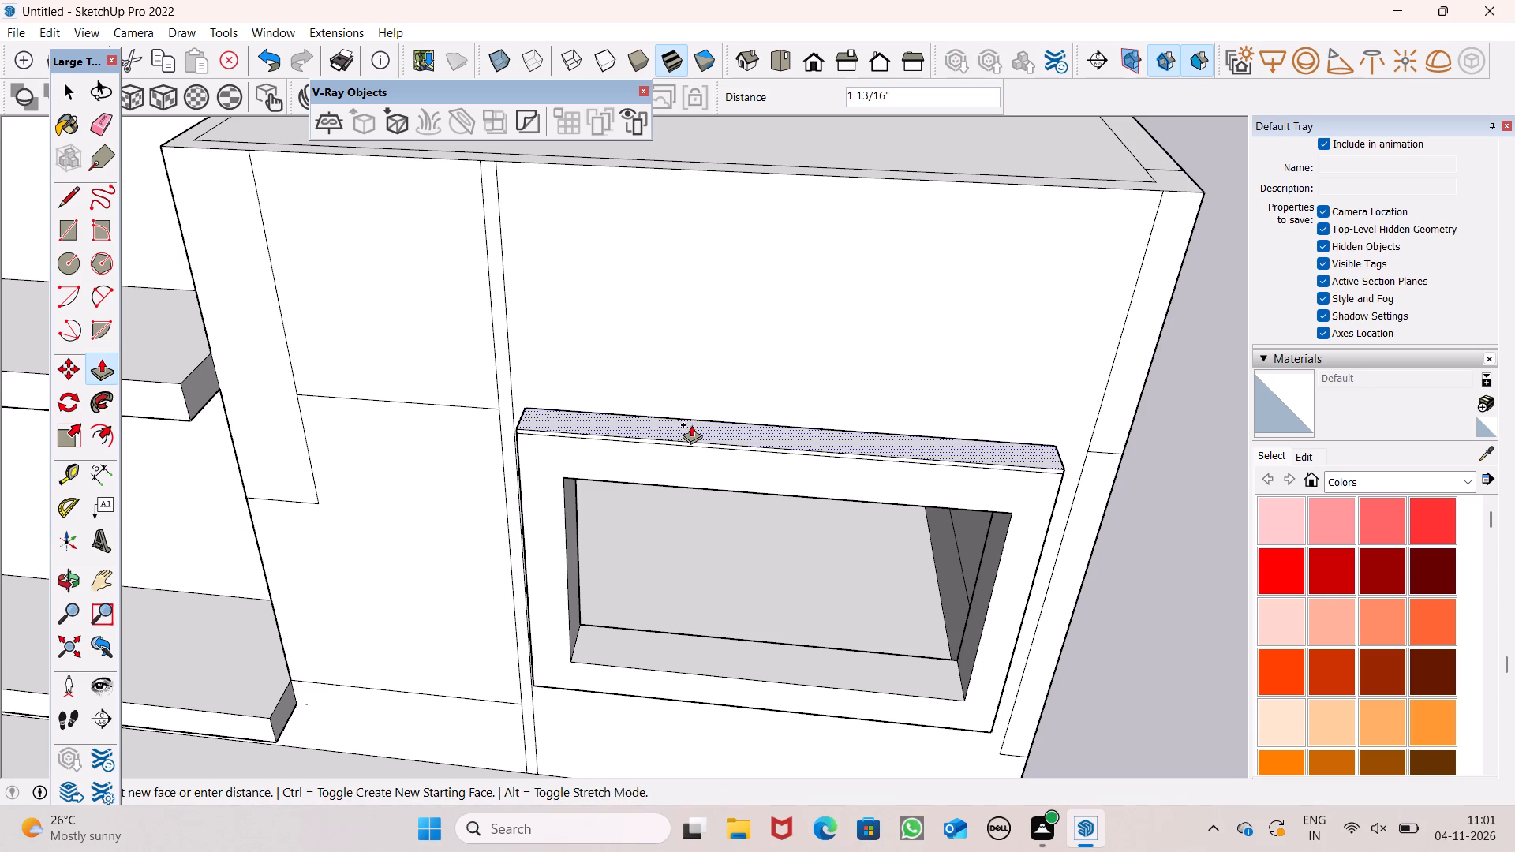
double_click(691, 424)
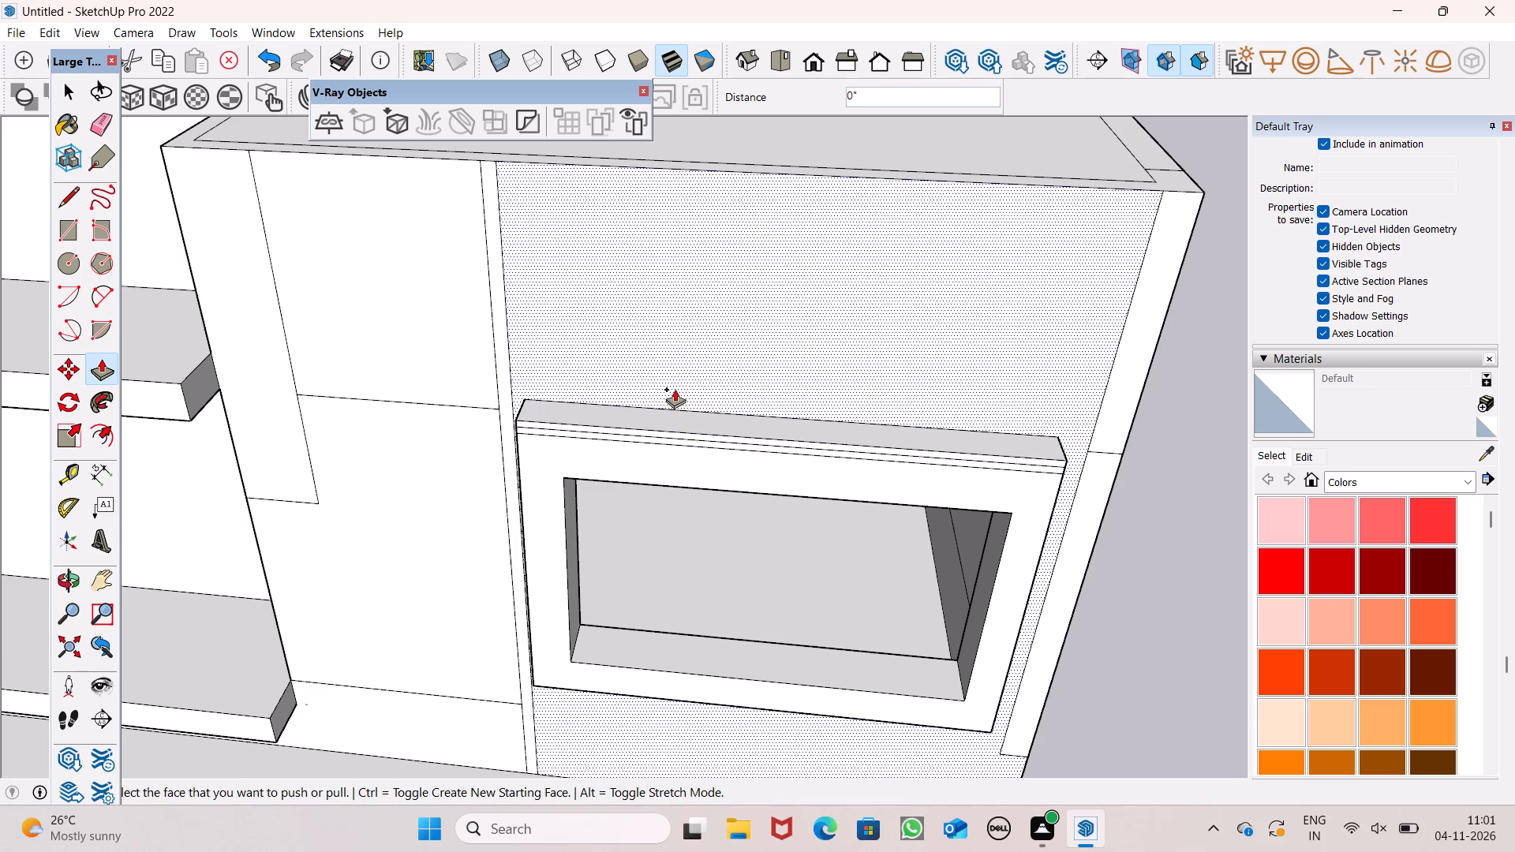
key("ctrl+z")
Pull the front face of the thin band on top of the window frame outward to form a slight lip.
scroll(646, 390, "down", 1)
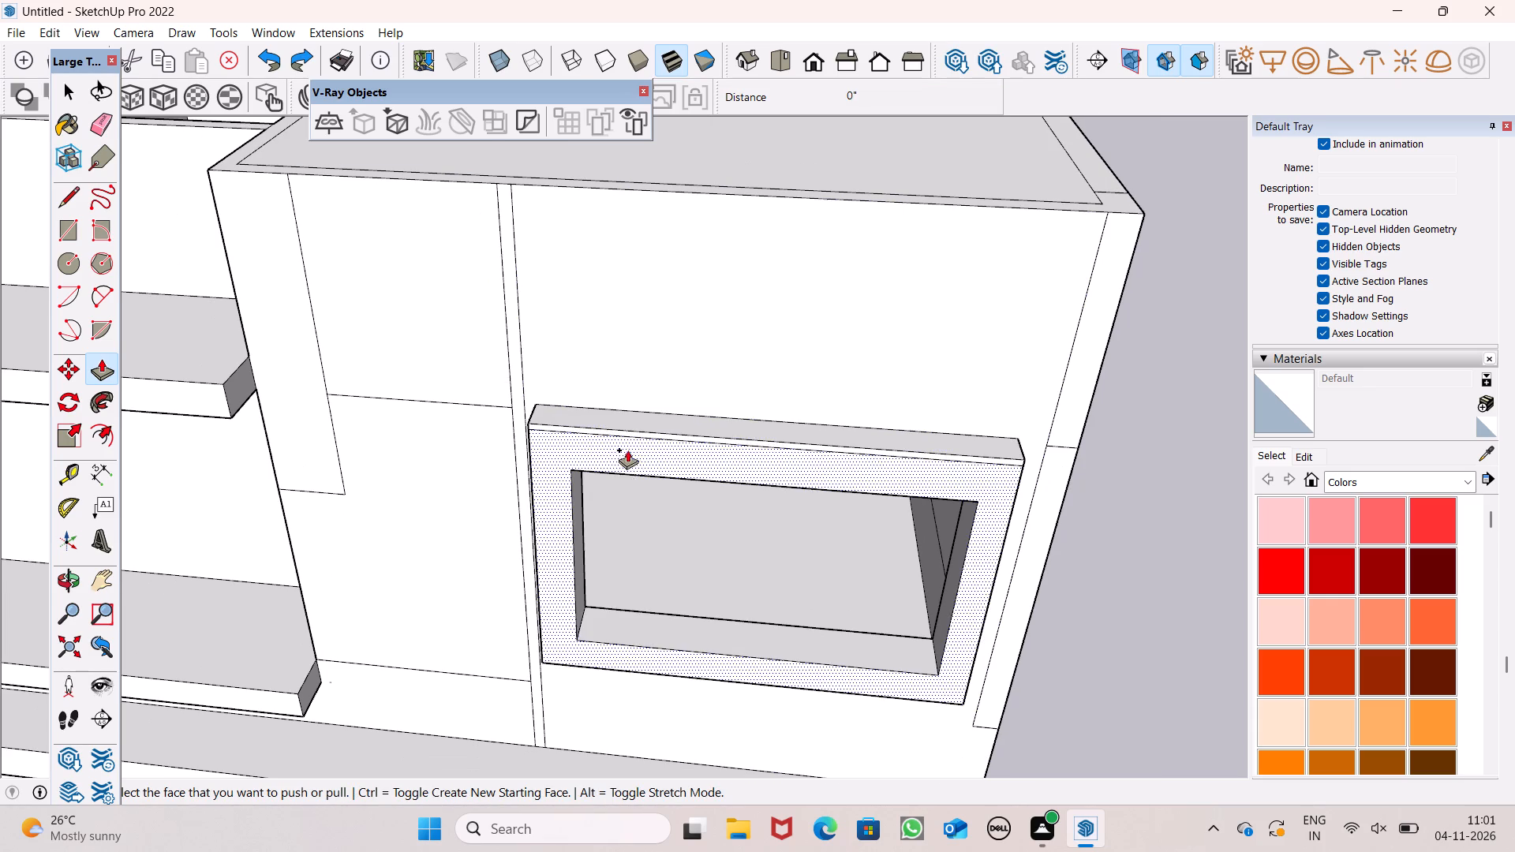
middle_click_drag(604, 443, 896, 279, "ctrl")
scroll(749, 358, "up", 6)
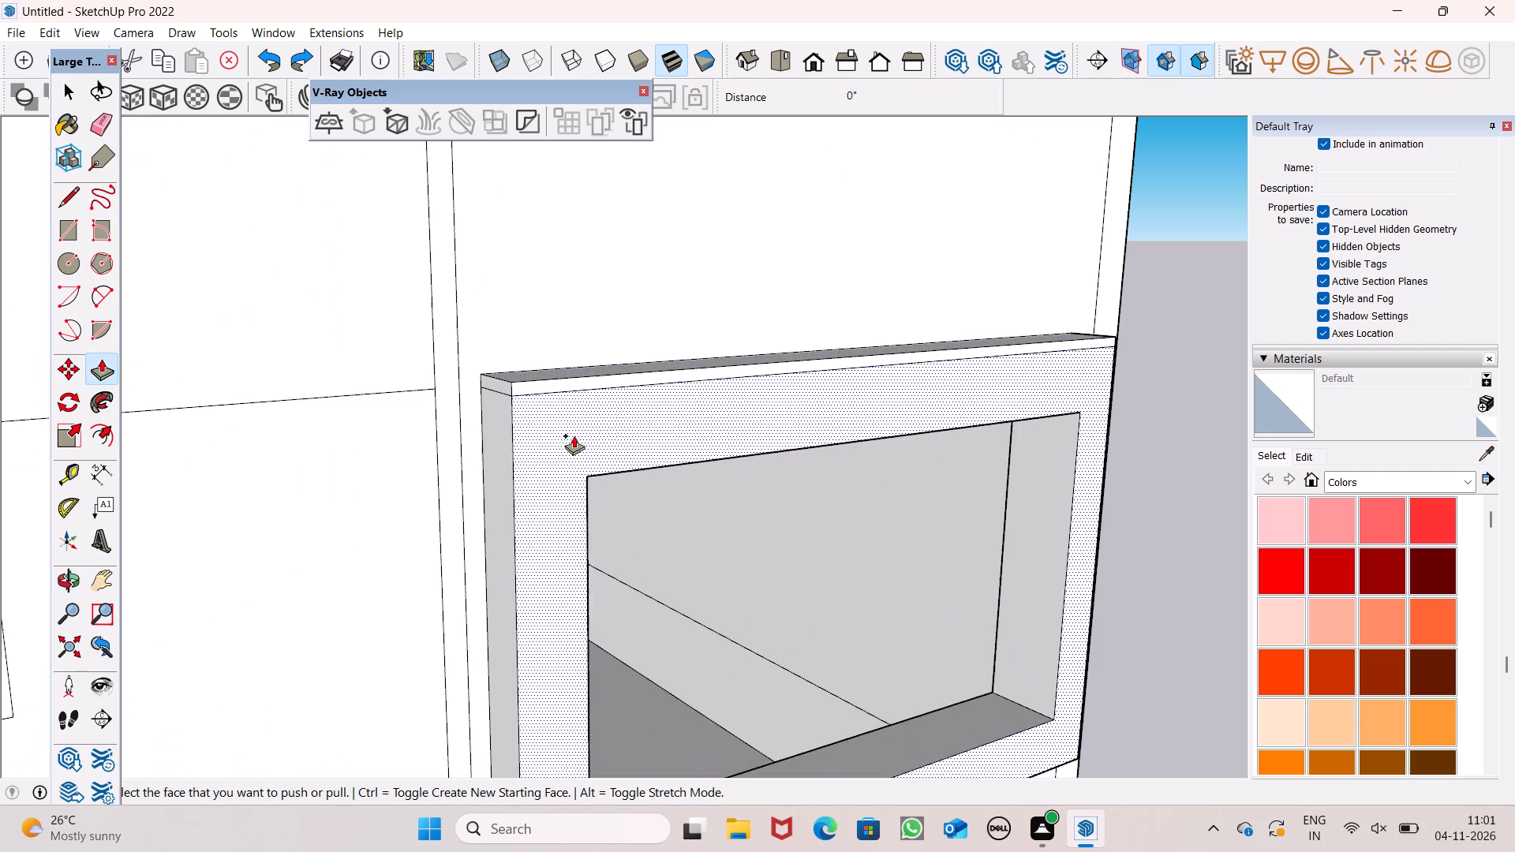
scroll(660, 370, "down", 3)
middle_click_drag(645, 416, 704, 459)
scroll(598, 431, "up", 1)
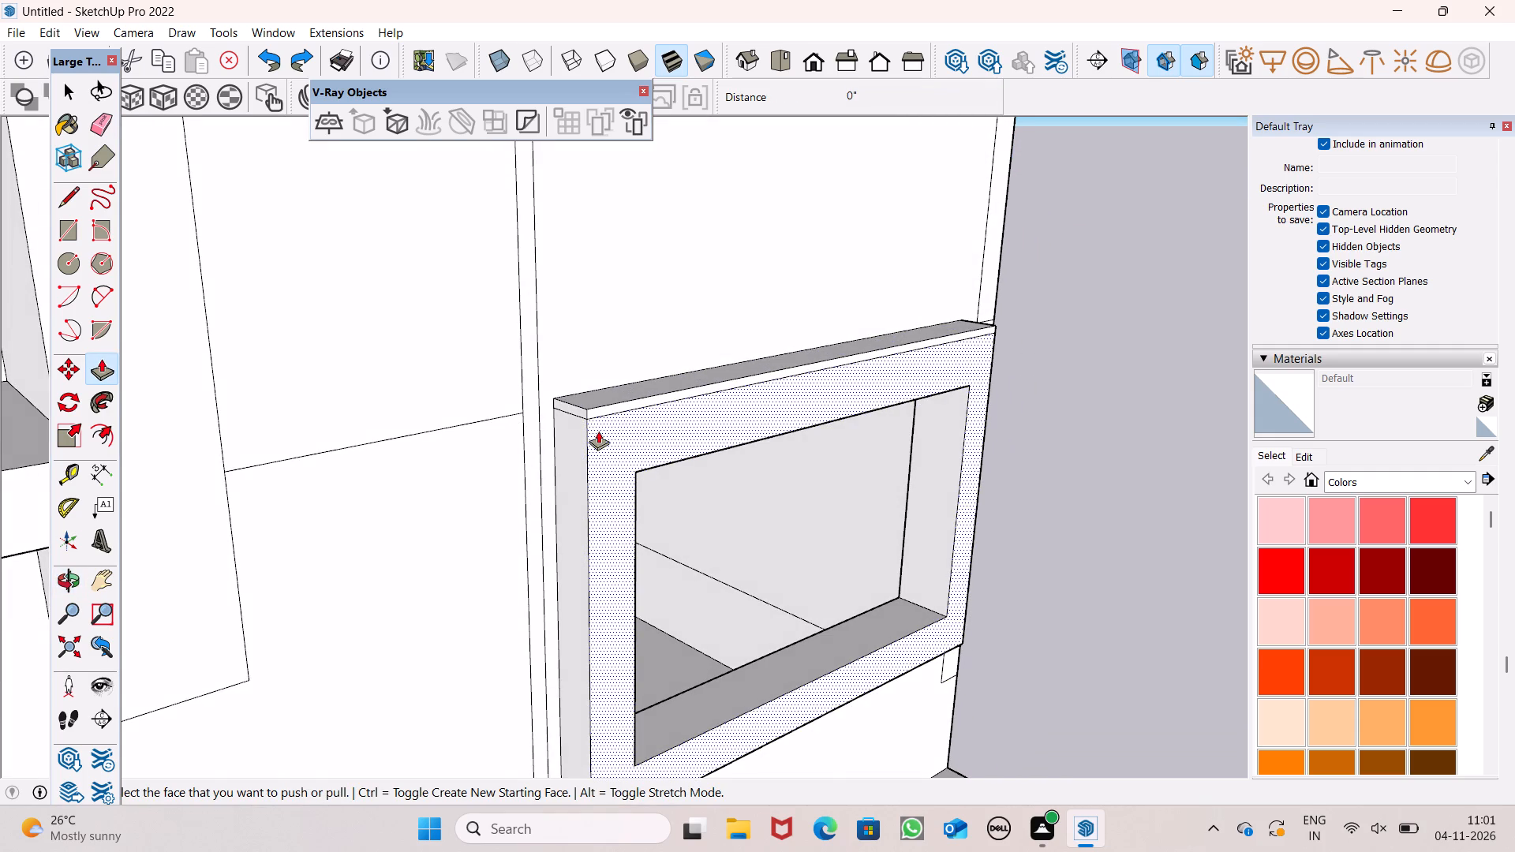
scroll(604, 431, "down", 2)
middle_click_drag(624, 475, 675, 516)
scroll(663, 440, "up", 3)
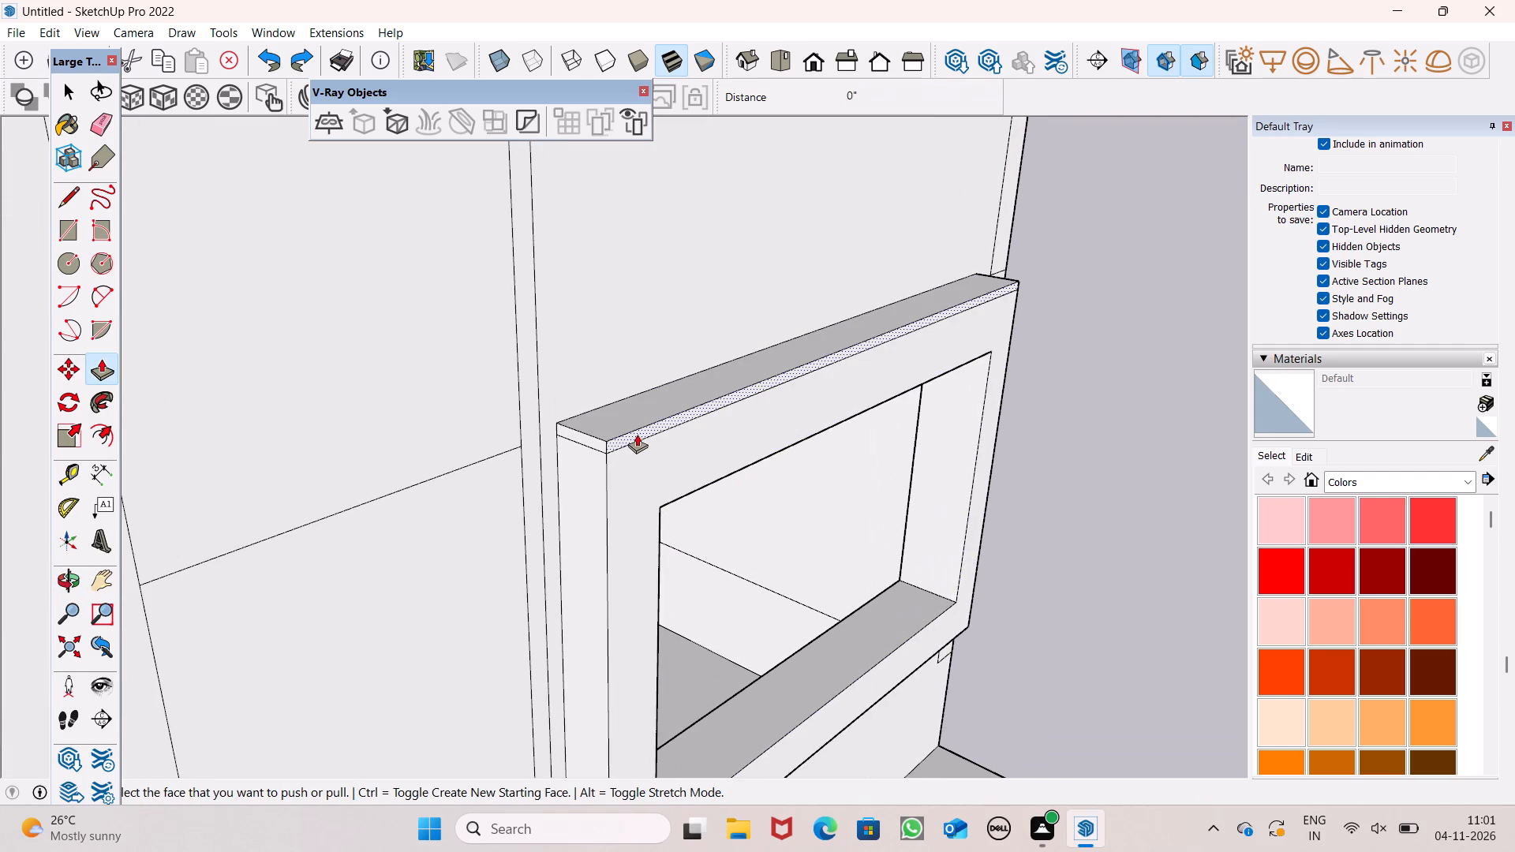
left_click_drag(636, 434, 644, 436)
Examine the window frame with its top lip and the whole front facade from the front and above.
scroll(636, 382, "down", 4)
middle_click_drag(749, 479, 645, 446)
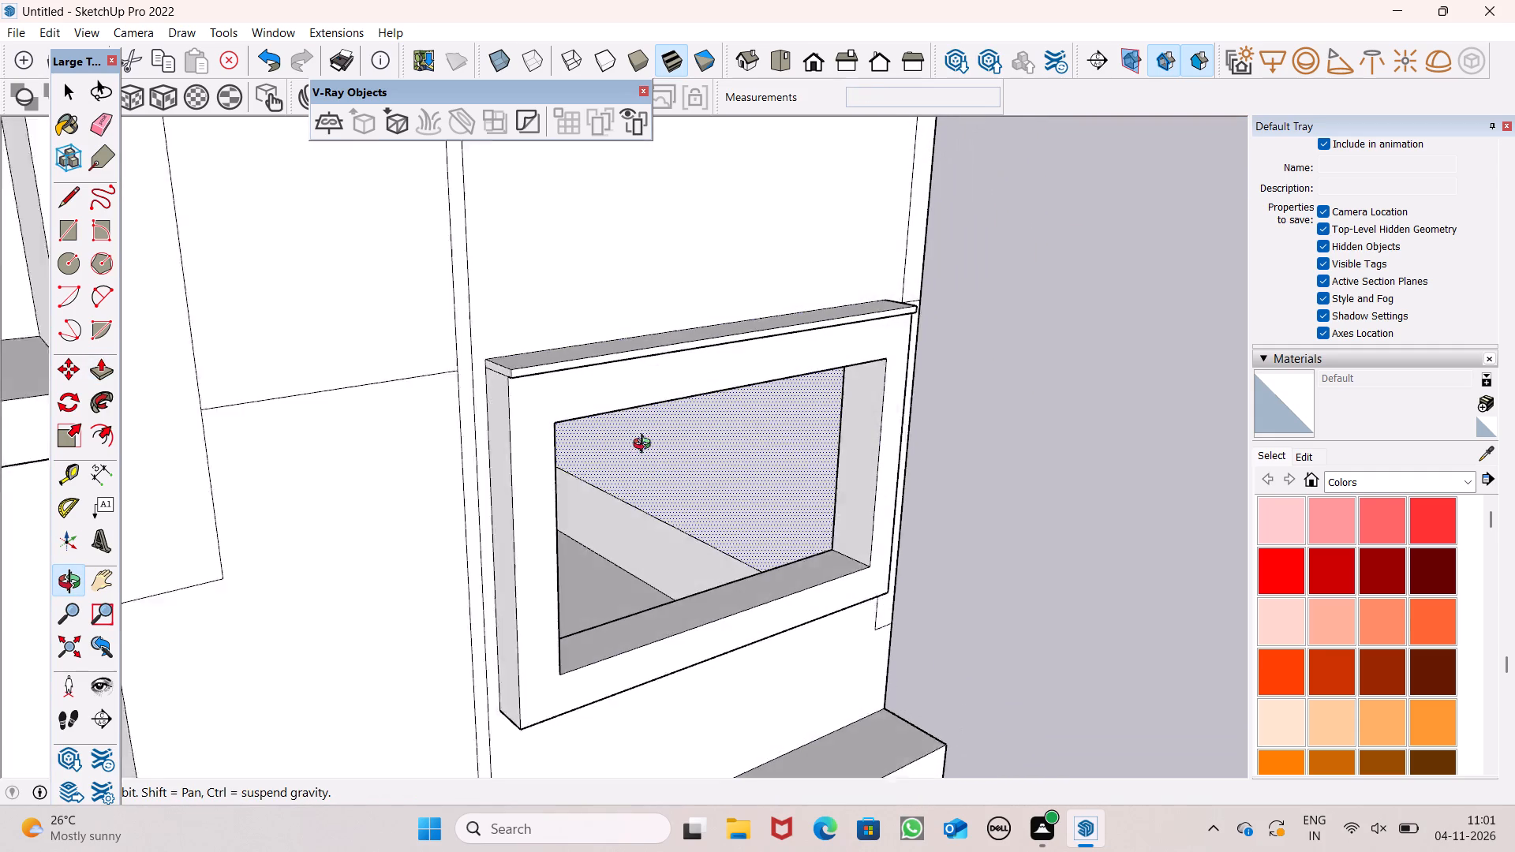
middle_click_drag(645, 446, 614, 443)
scroll(1036, 441, "down", 4)
middle_click_drag(1179, 555, 938, 537)
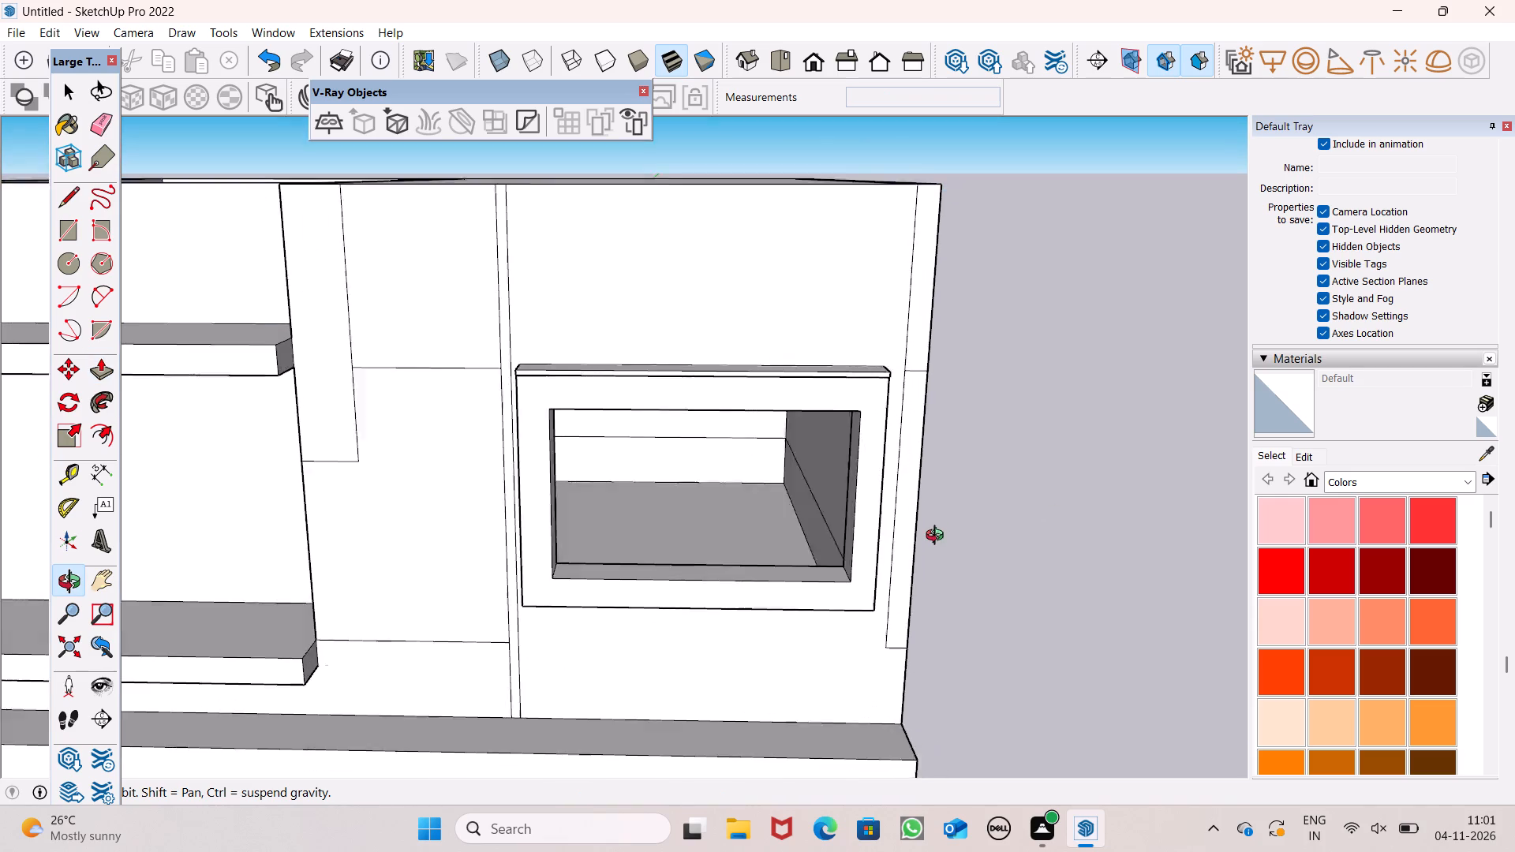
middle_click_drag(938, 537, 926, 484)
key("space")
scroll(1105, 452, "down", 2)
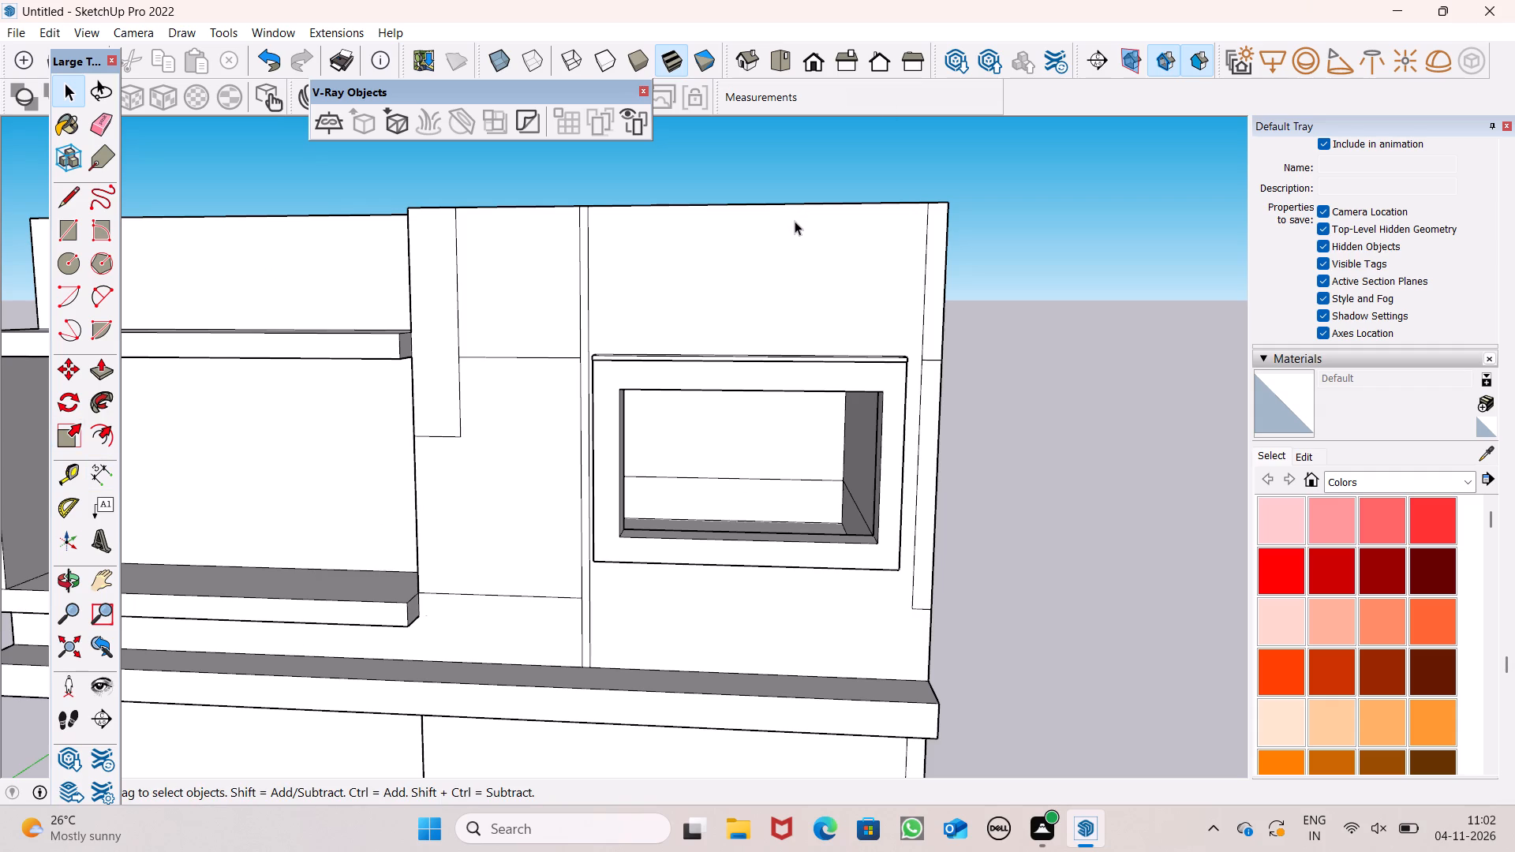
scroll(668, 347, "down", 4)
middle_click_drag(744, 479, 858, 456)
scroll(855, 406, "down", 3)
middle_click_drag(838, 411, 829, 484)
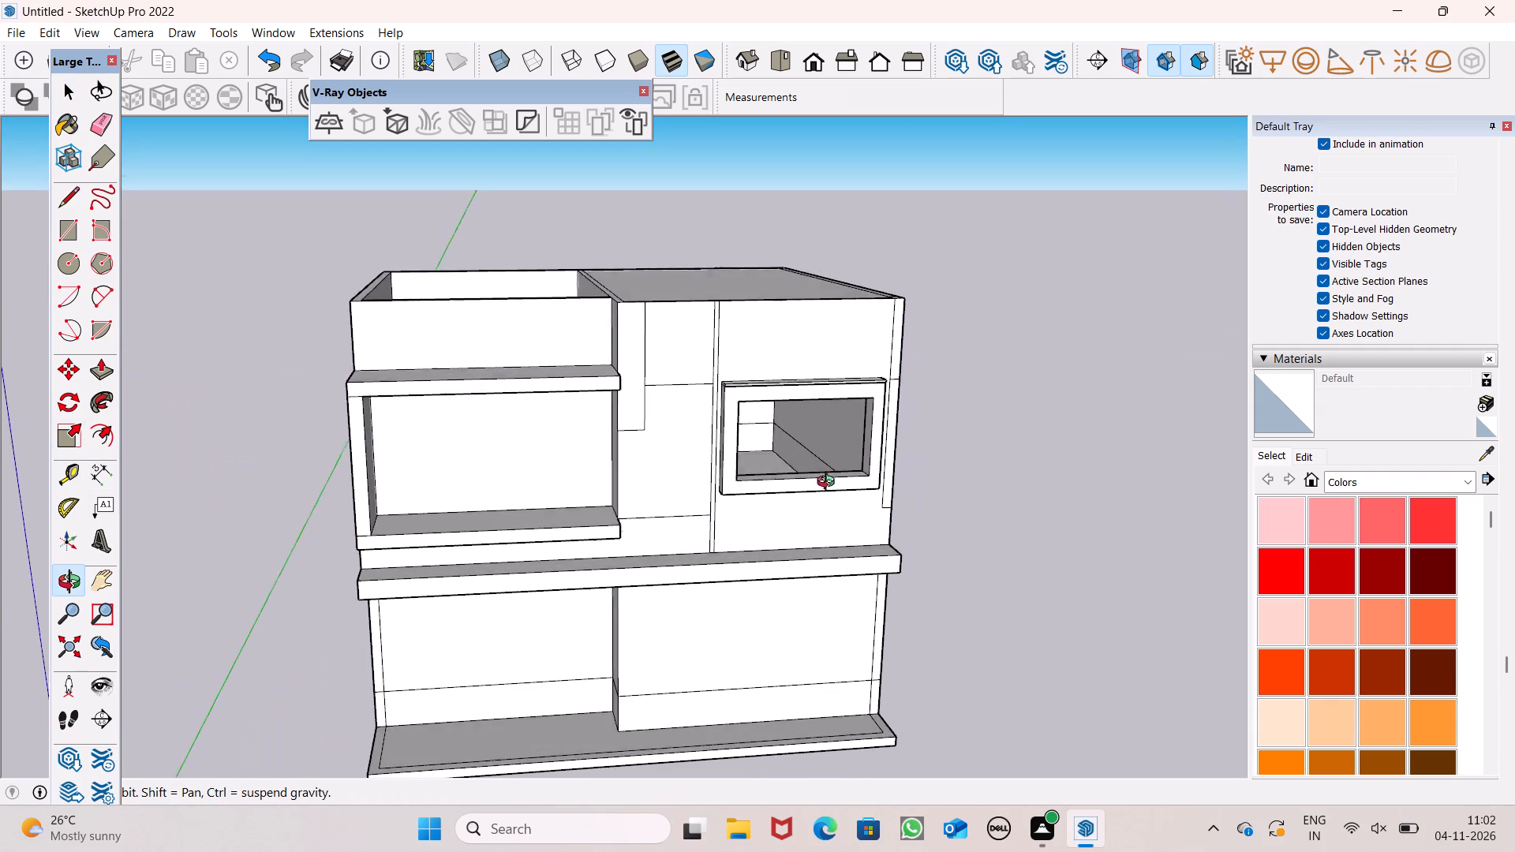
Examine the window frame, balcony and open-topped room of the building from the front and from above.
middle_click_drag(829, 484, 750, 561)
scroll(612, 468, "down", 4)
middle_click_drag(723, 516, 895, 486)
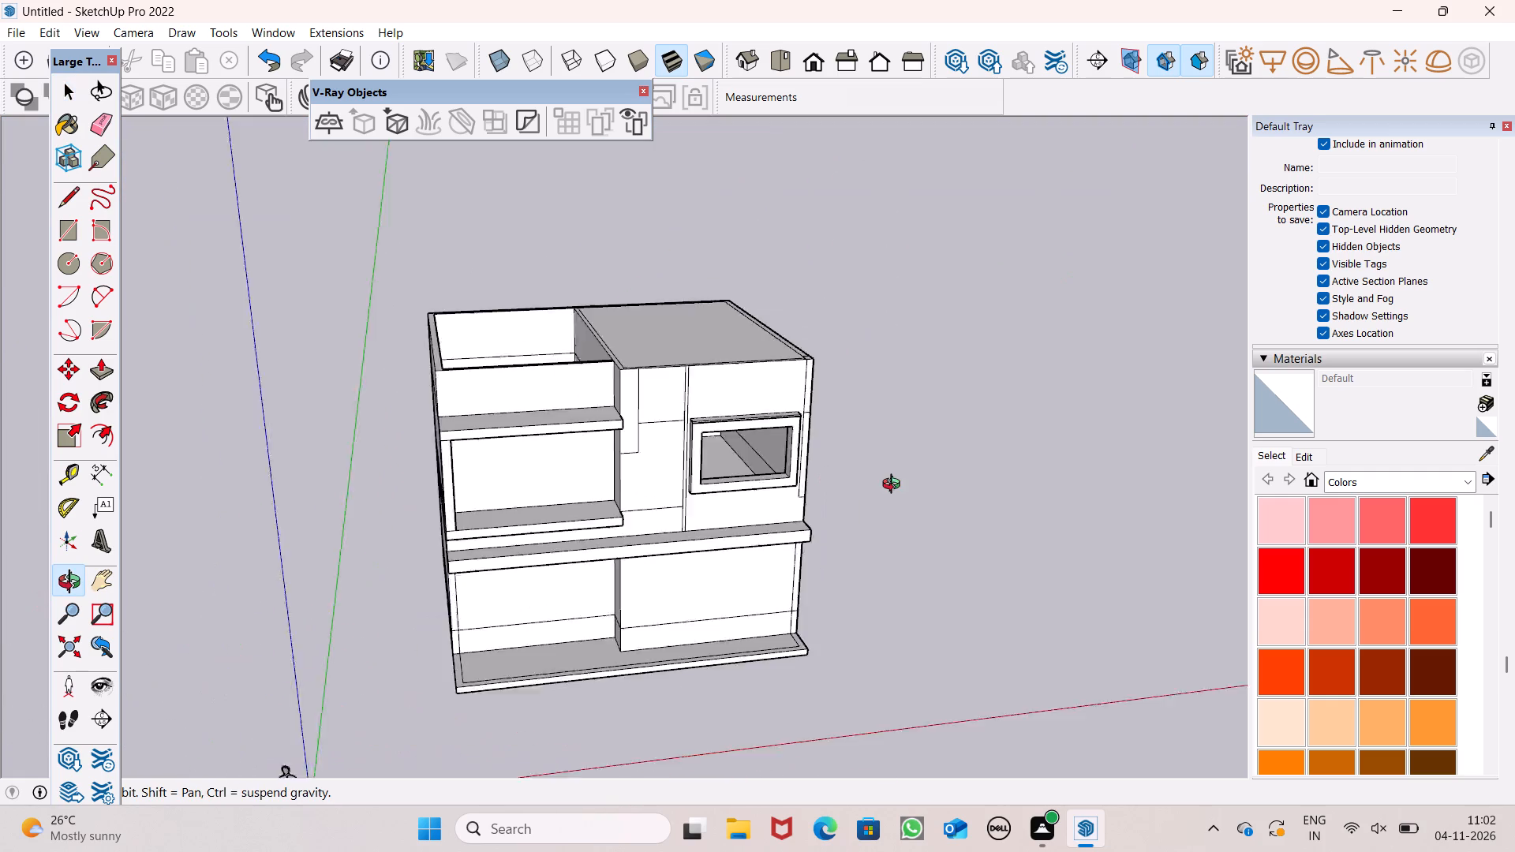
middle_click_drag(895, 486, 765, 452)
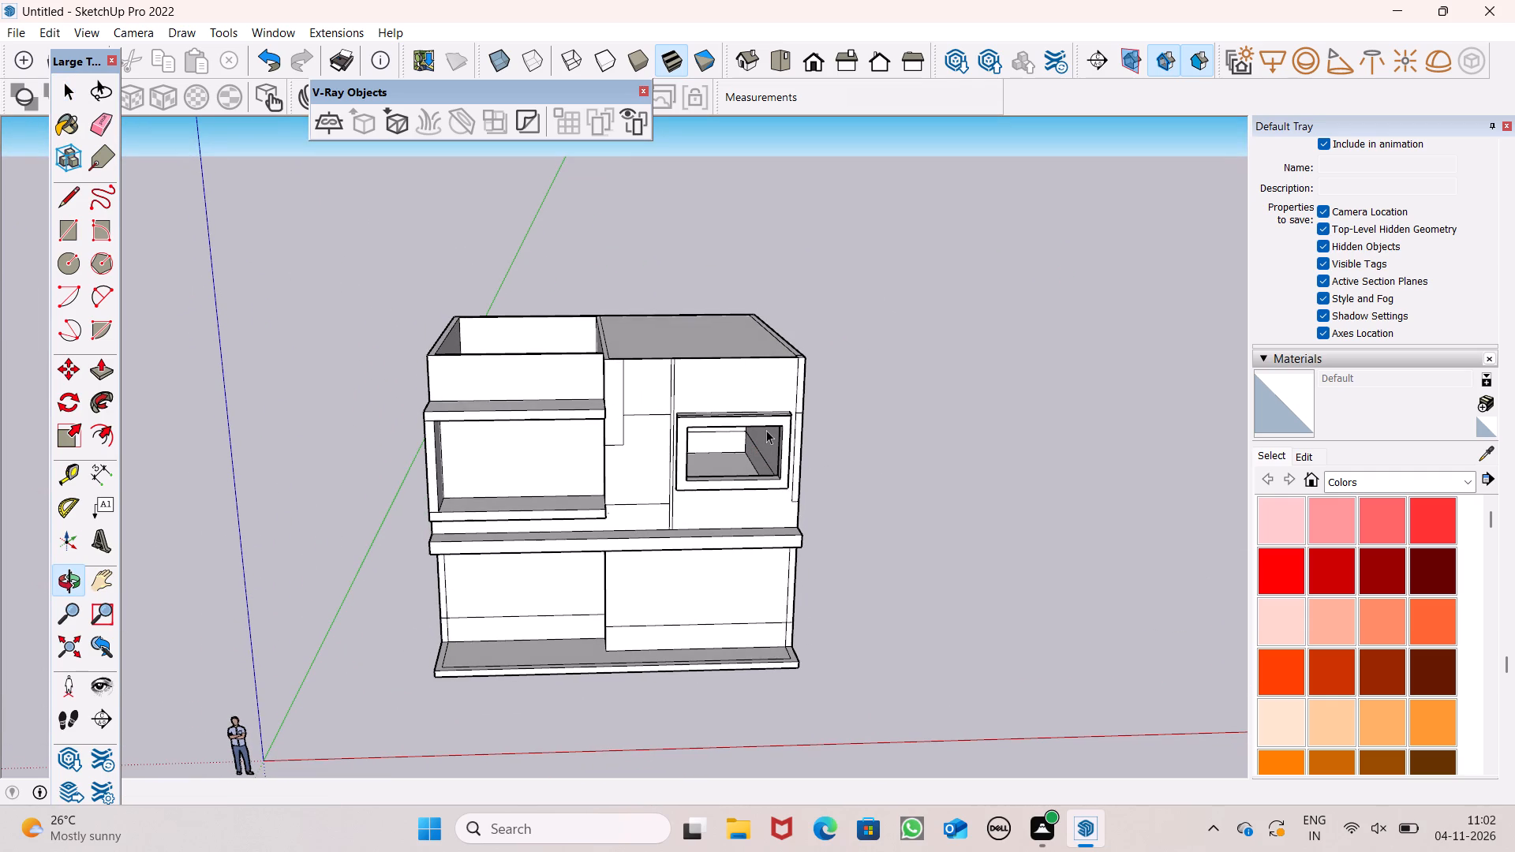
middle_click_drag(766, 405, 677, 352)
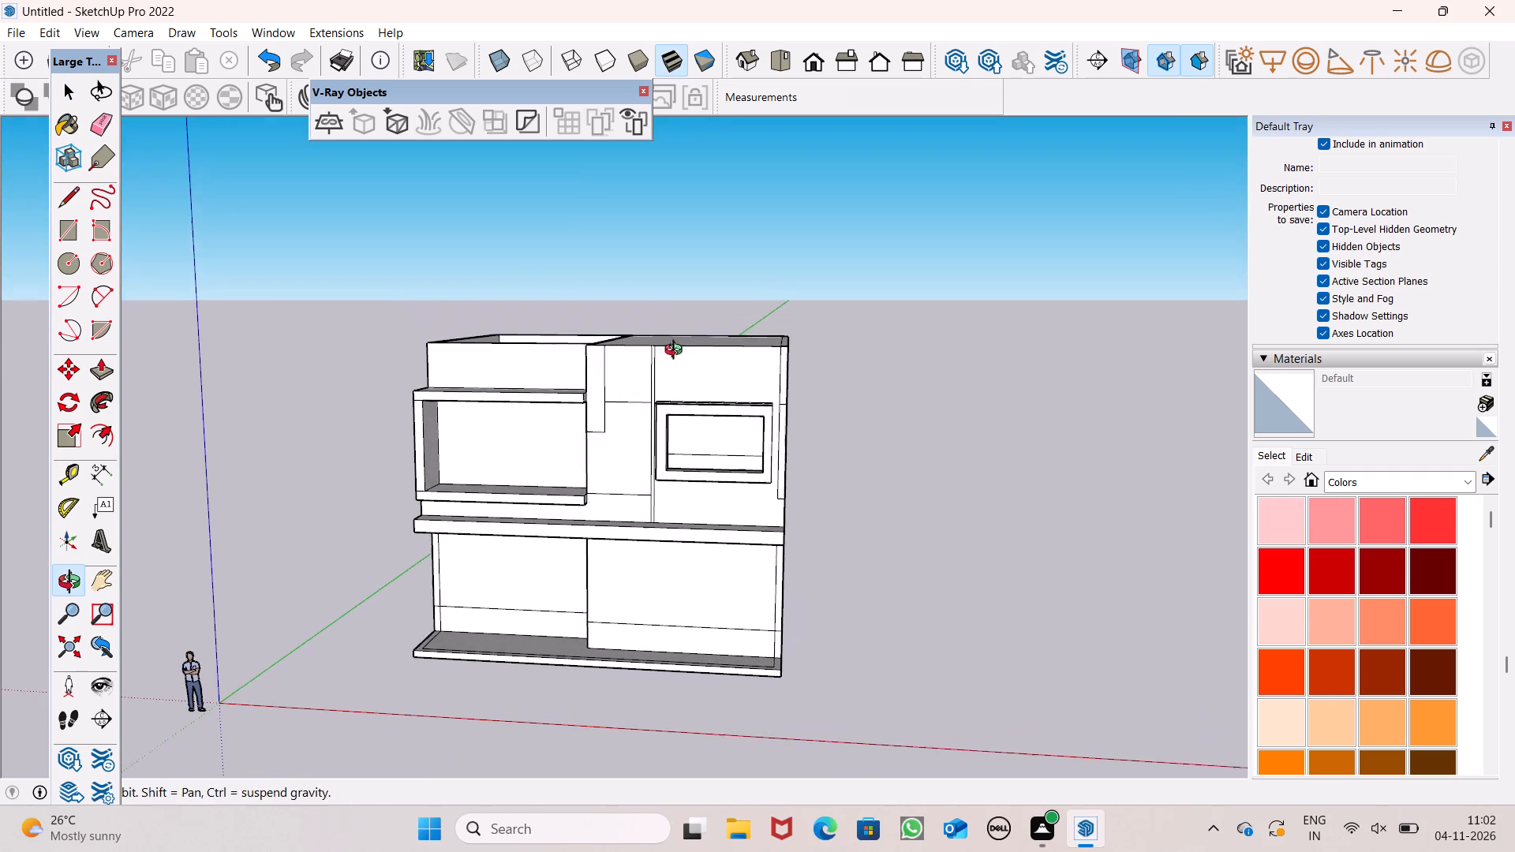
middle_click_drag(677, 352, 676, 354)
scroll(745, 381, "down", 2)
middle_click_drag(728, 430, 783, 521)
scroll(580, 459, "up", 3)
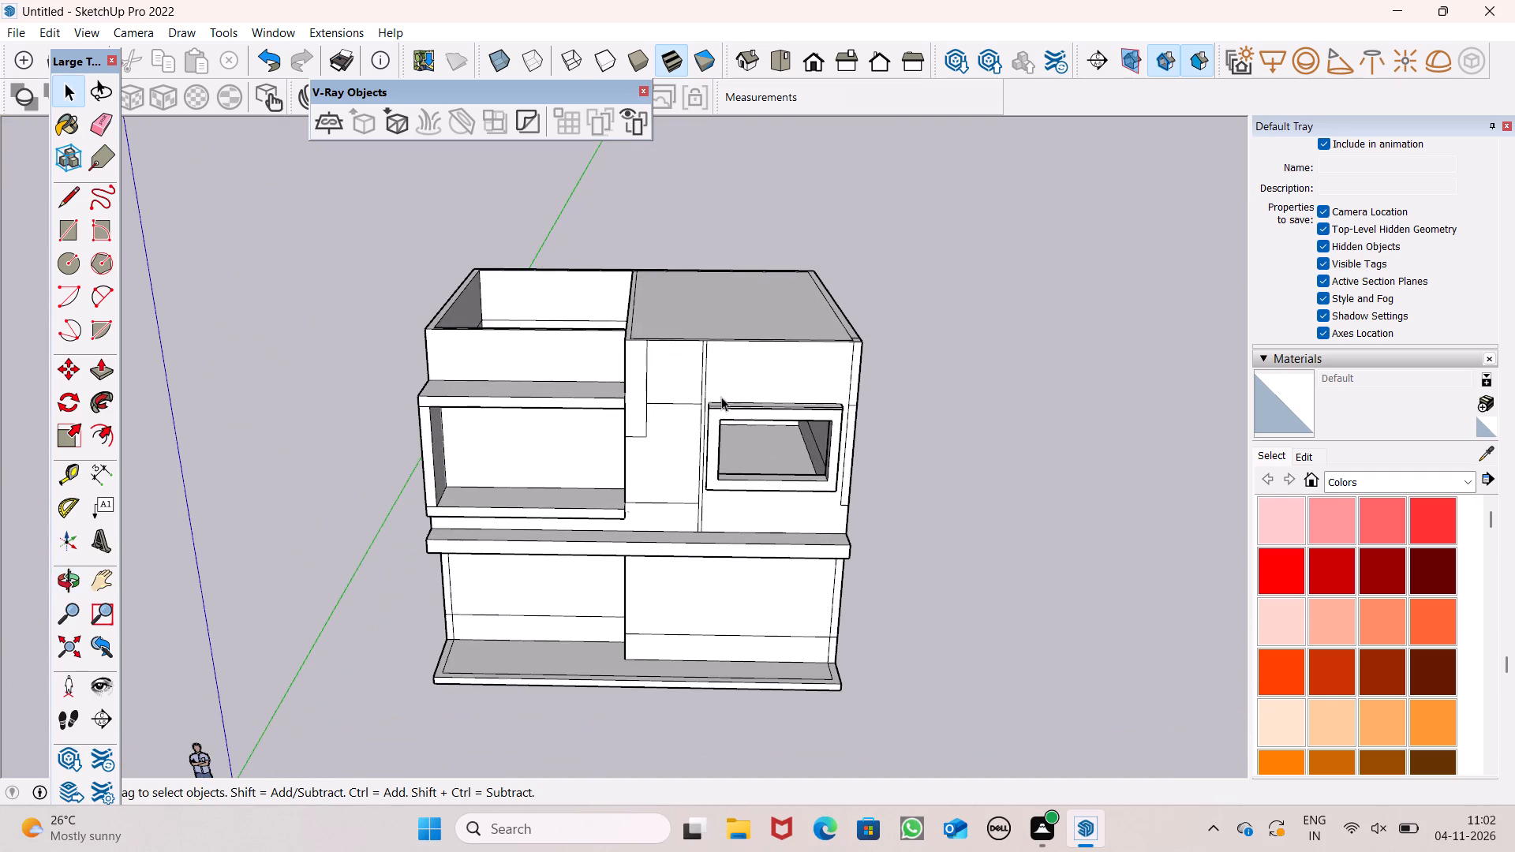
middle_click_drag(721, 418, 743, 514)
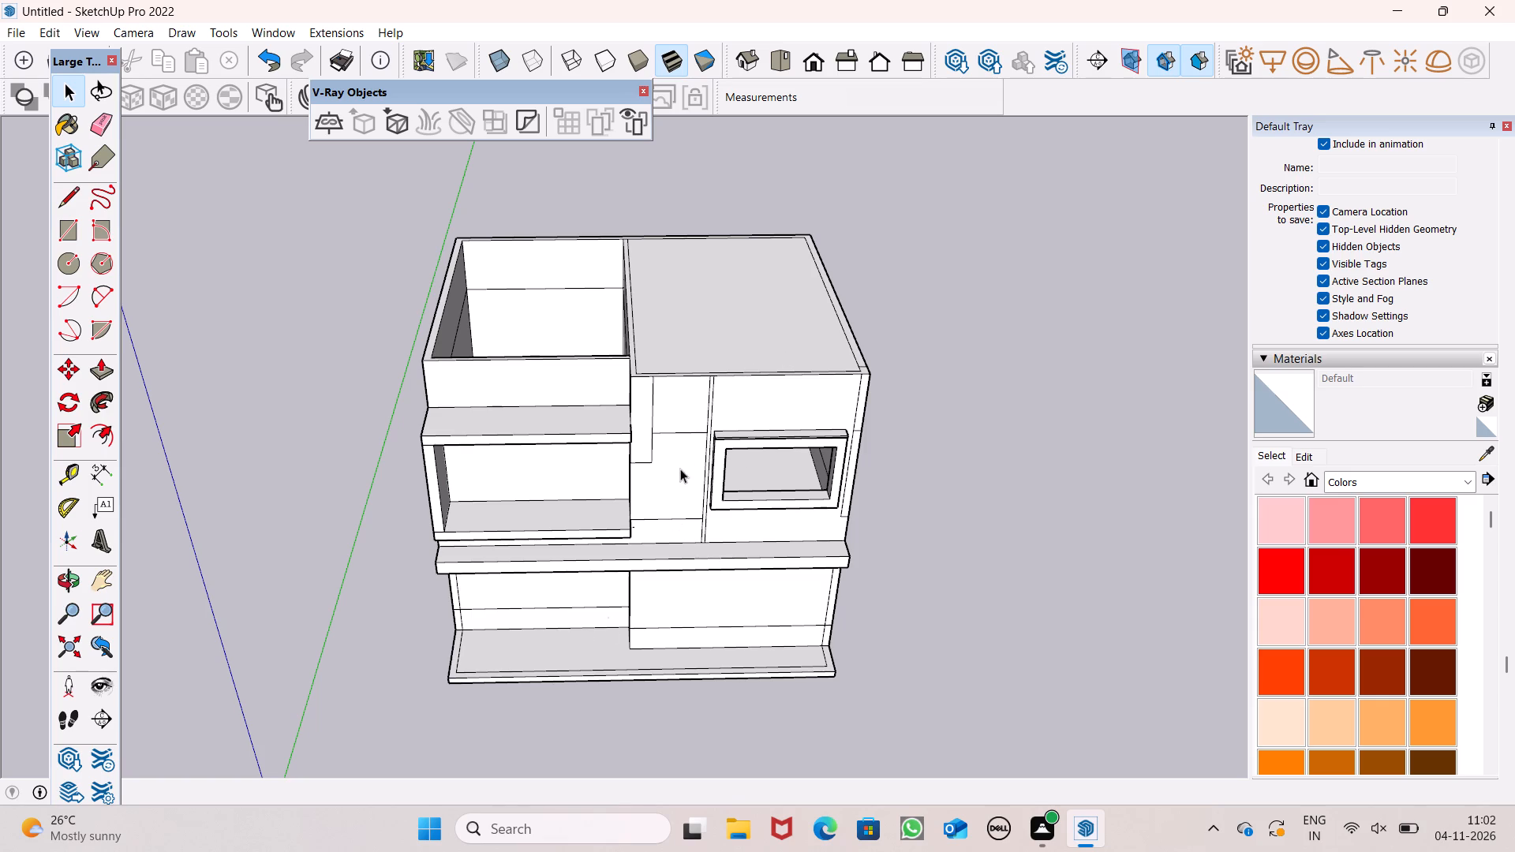
scroll(862, 386, "up", 1)
middle_click_drag(862, 386, 866, 324)
scroll(866, 324, "up", 1)
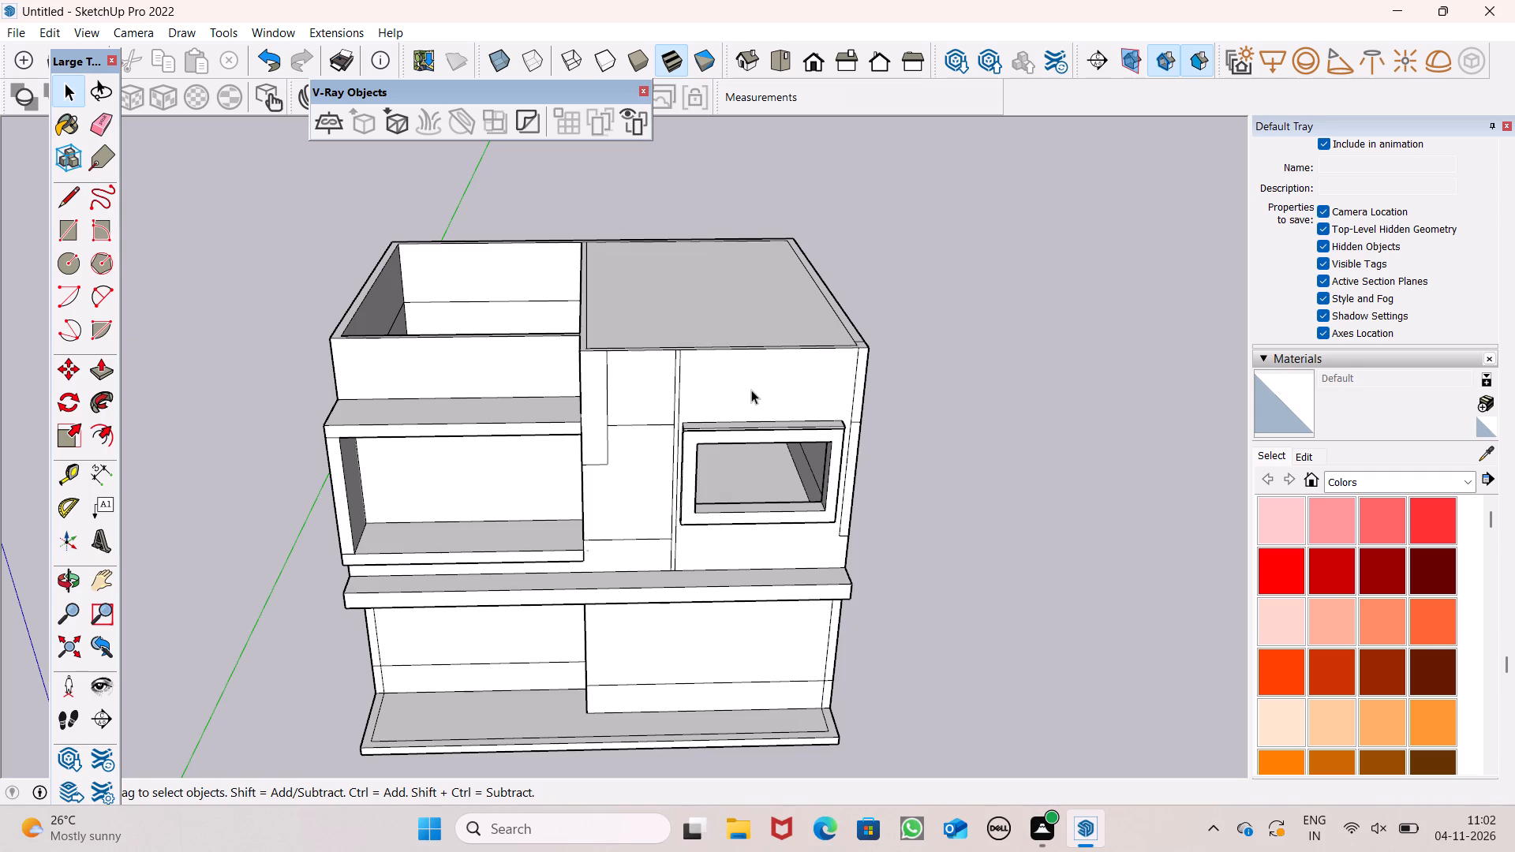
scroll(751, 390, "down", 1)
scroll(784, 454, "down", 1)
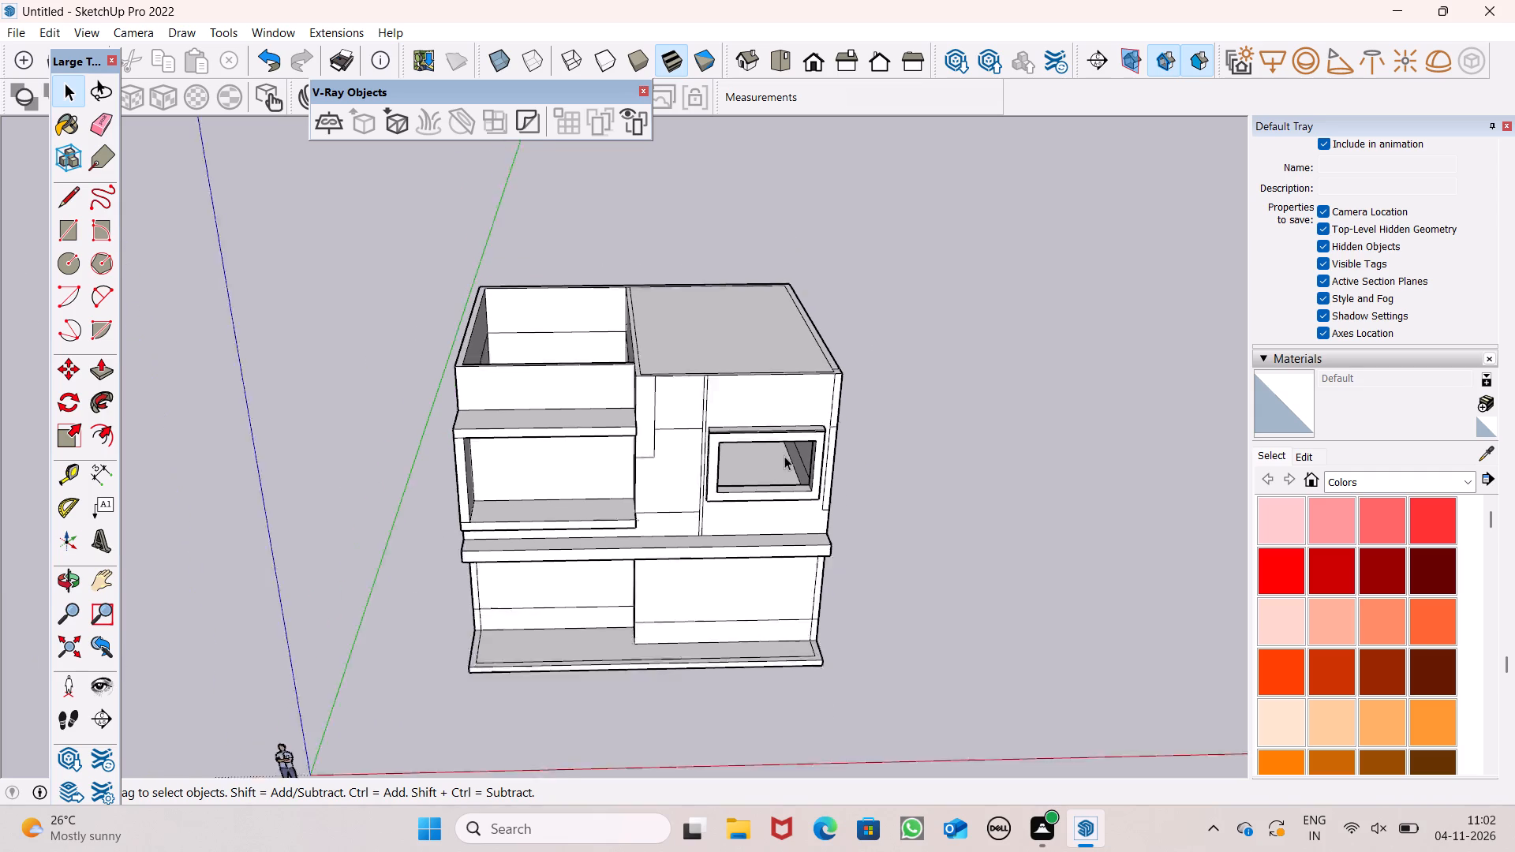
scroll(784, 456, "down", 2)
middle_click_drag(605, 448, 619, 343)
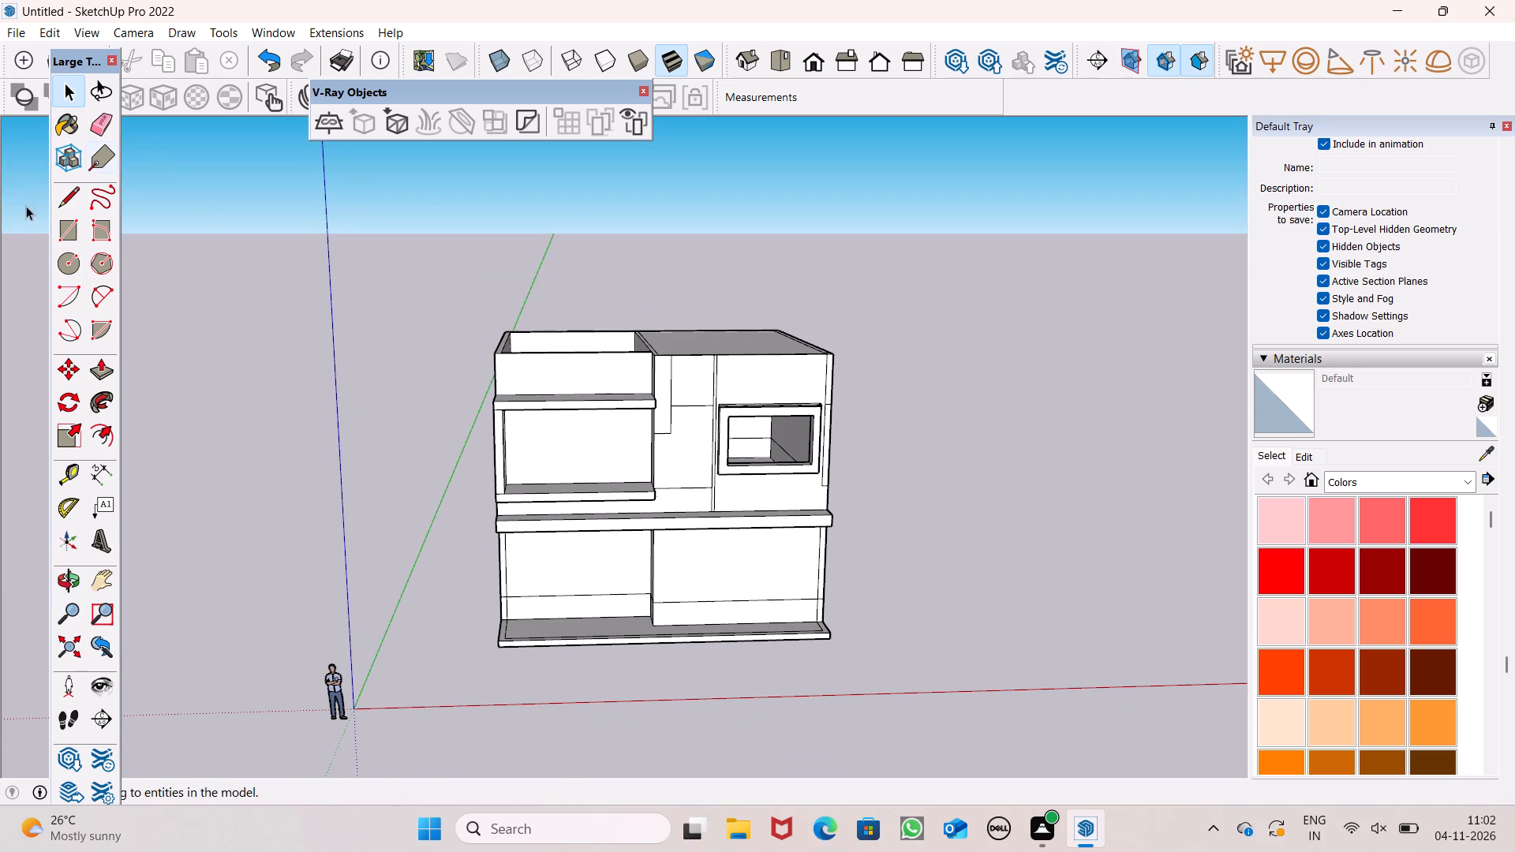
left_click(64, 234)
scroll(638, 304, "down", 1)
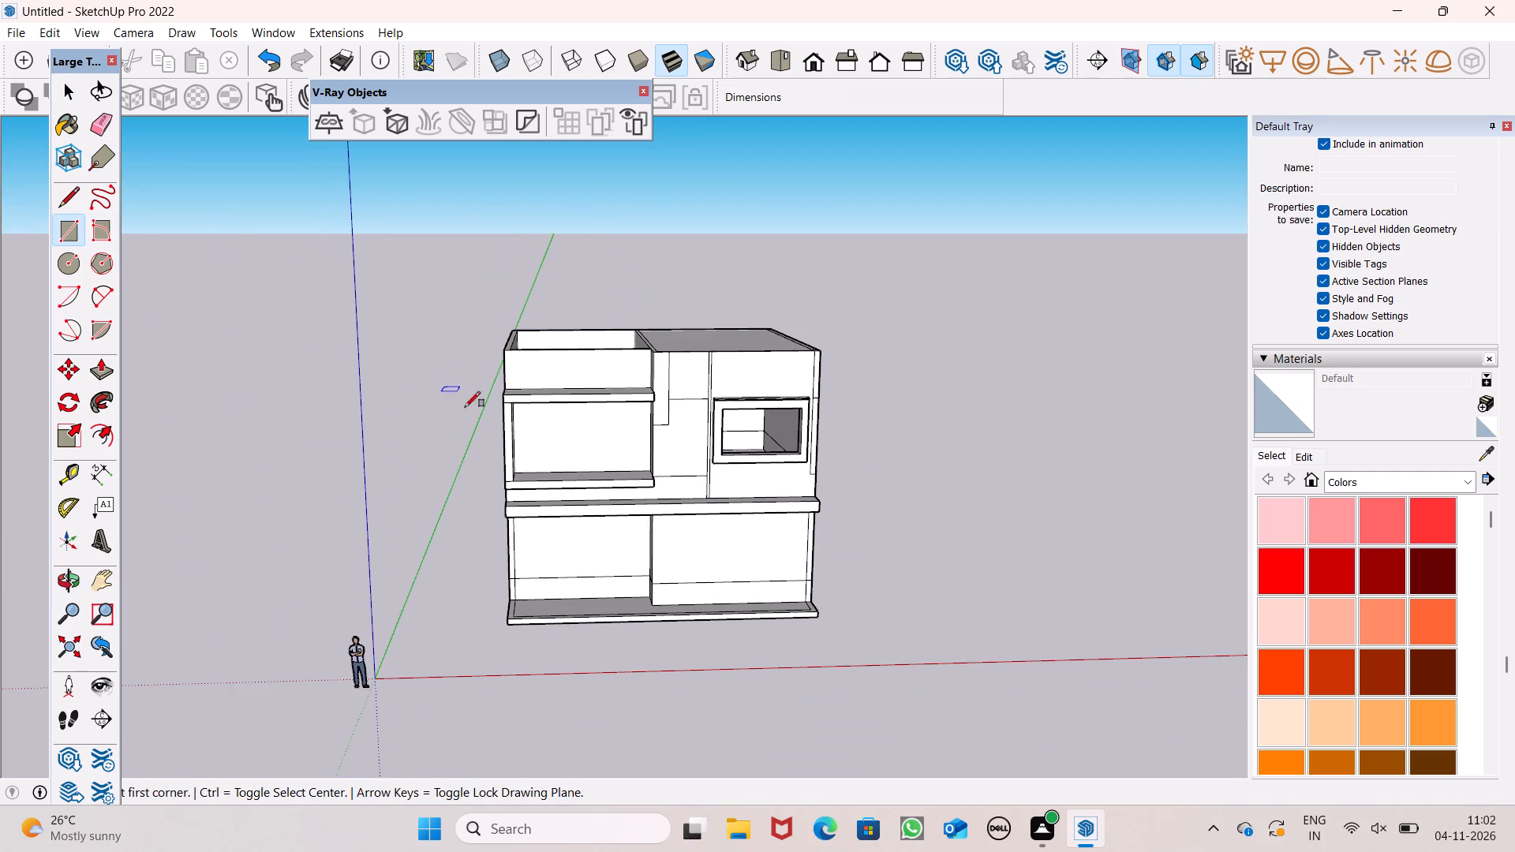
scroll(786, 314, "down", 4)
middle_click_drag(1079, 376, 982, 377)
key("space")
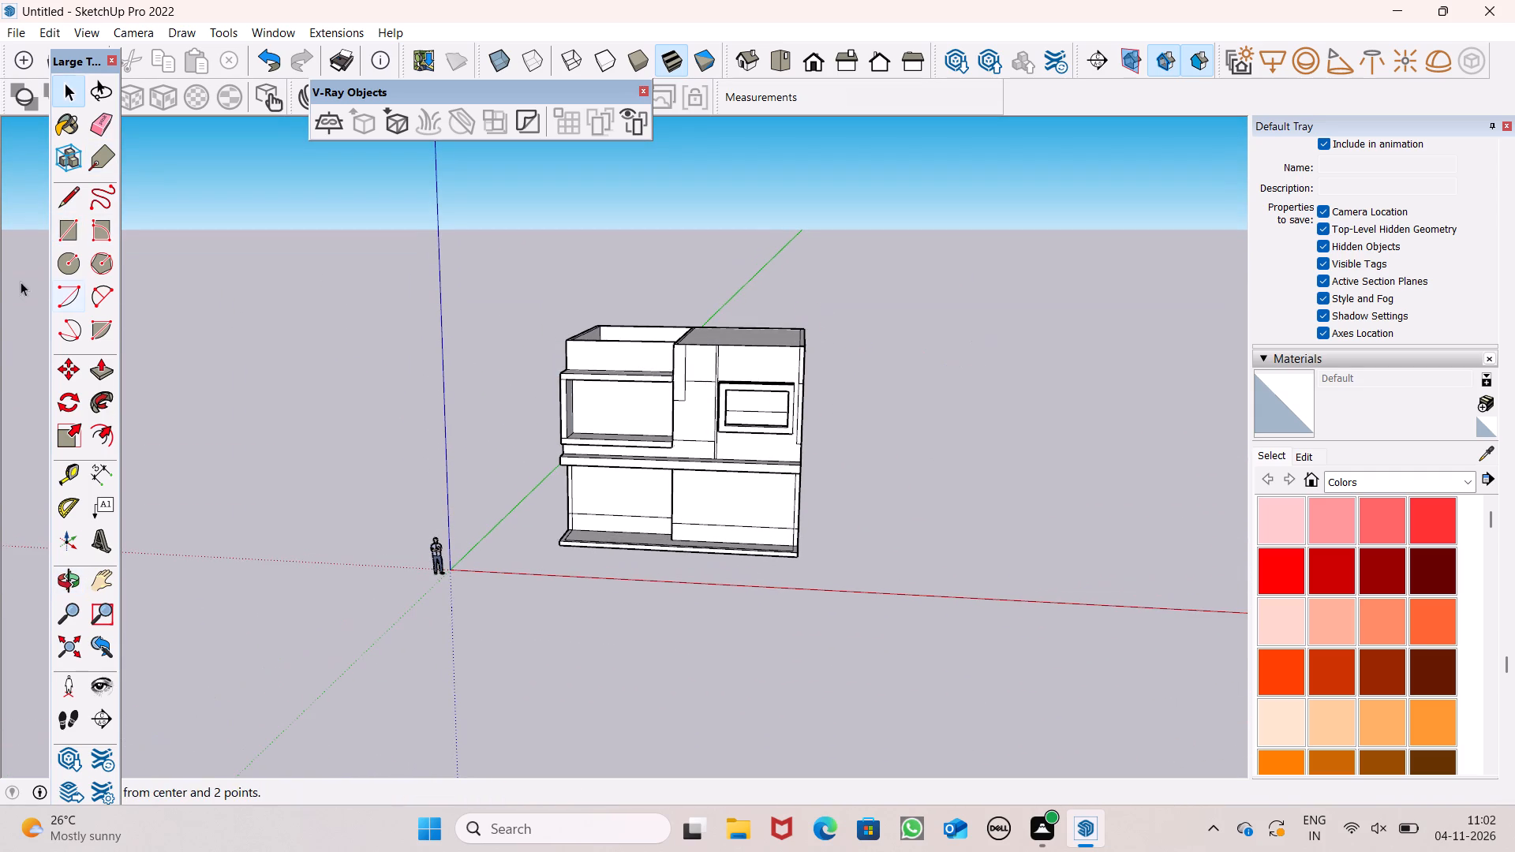
Draw a short line along the inner wall edge of the open-topped room to form a floor face at the upper-storey level.
left_click(67, 202)
scroll(710, 323, "down", 3)
middle_click_drag(841, 368, 823, 585)
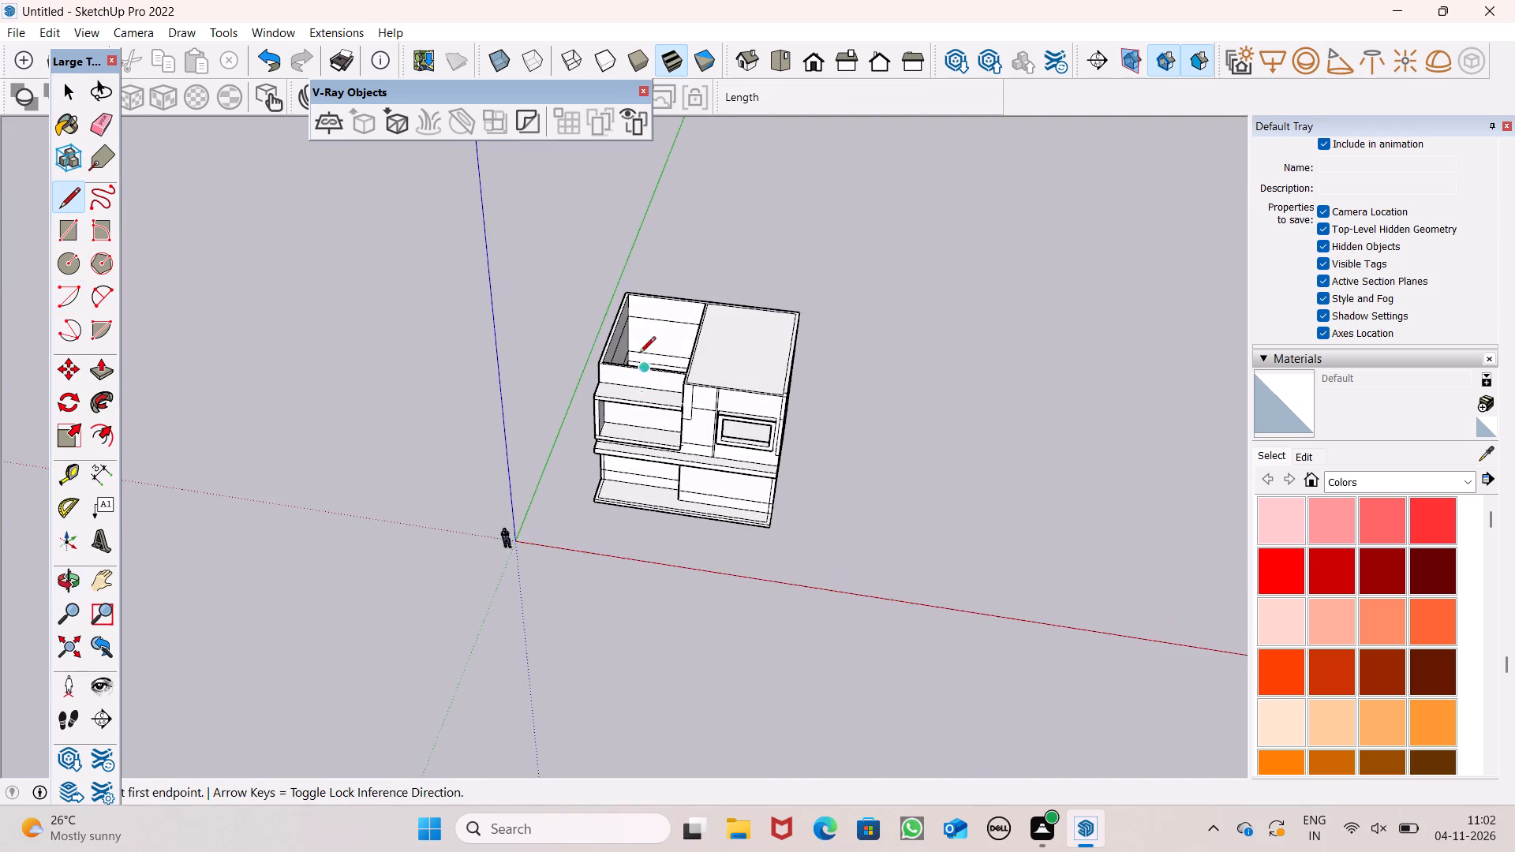
scroll(639, 353, "up", 8)
middle_click(639, 353)
middle_click_drag(873, 476, 241, 659)
scroll(476, 574, "up", 5)
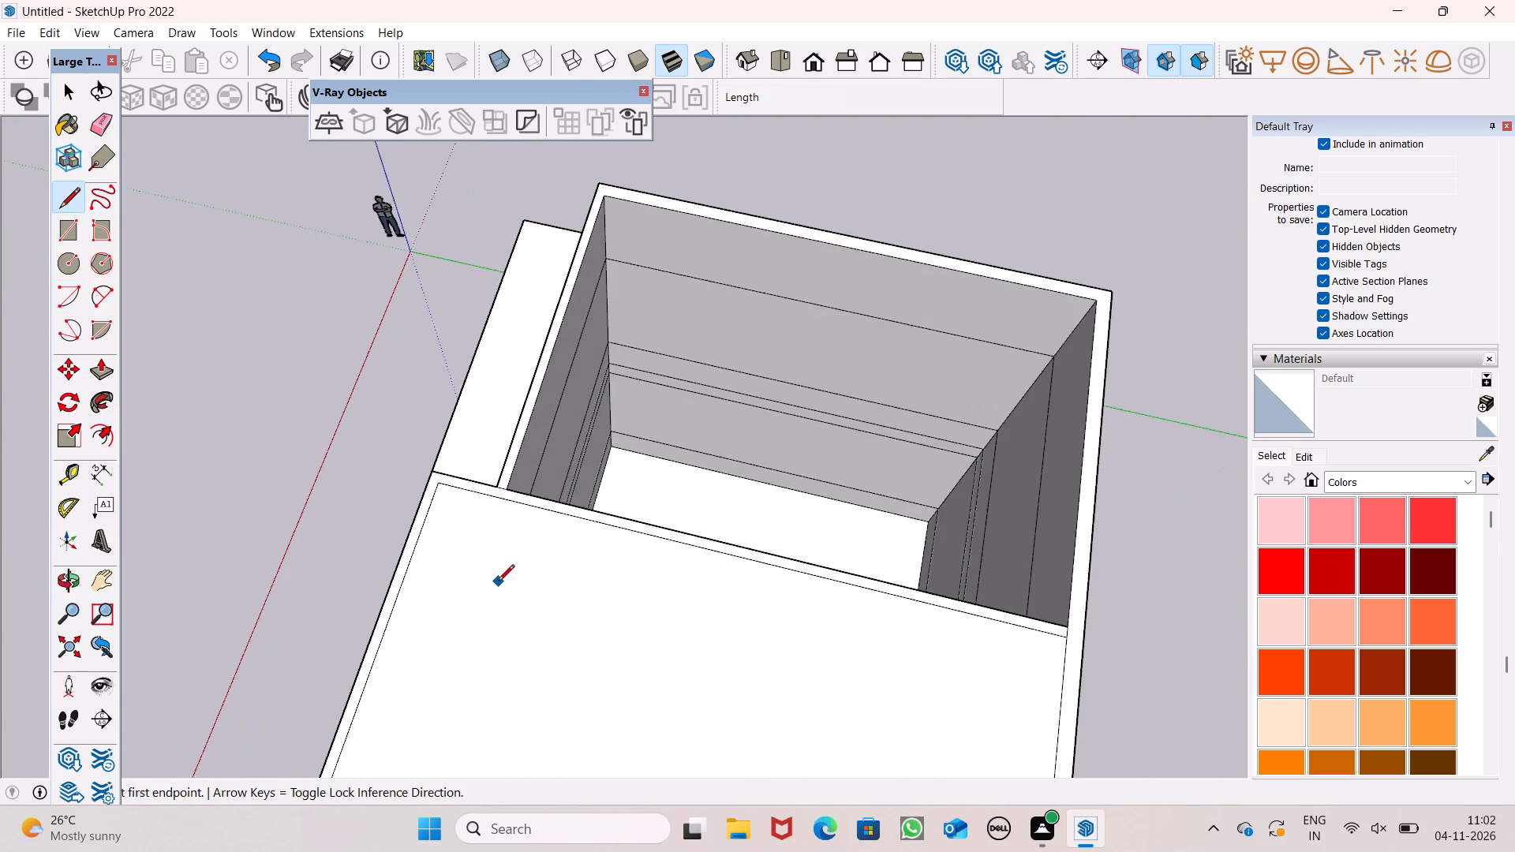
scroll(499, 579, "down", 3)
middle_click_drag(638, 589, 327, 454)
scroll(718, 433, "up", 2)
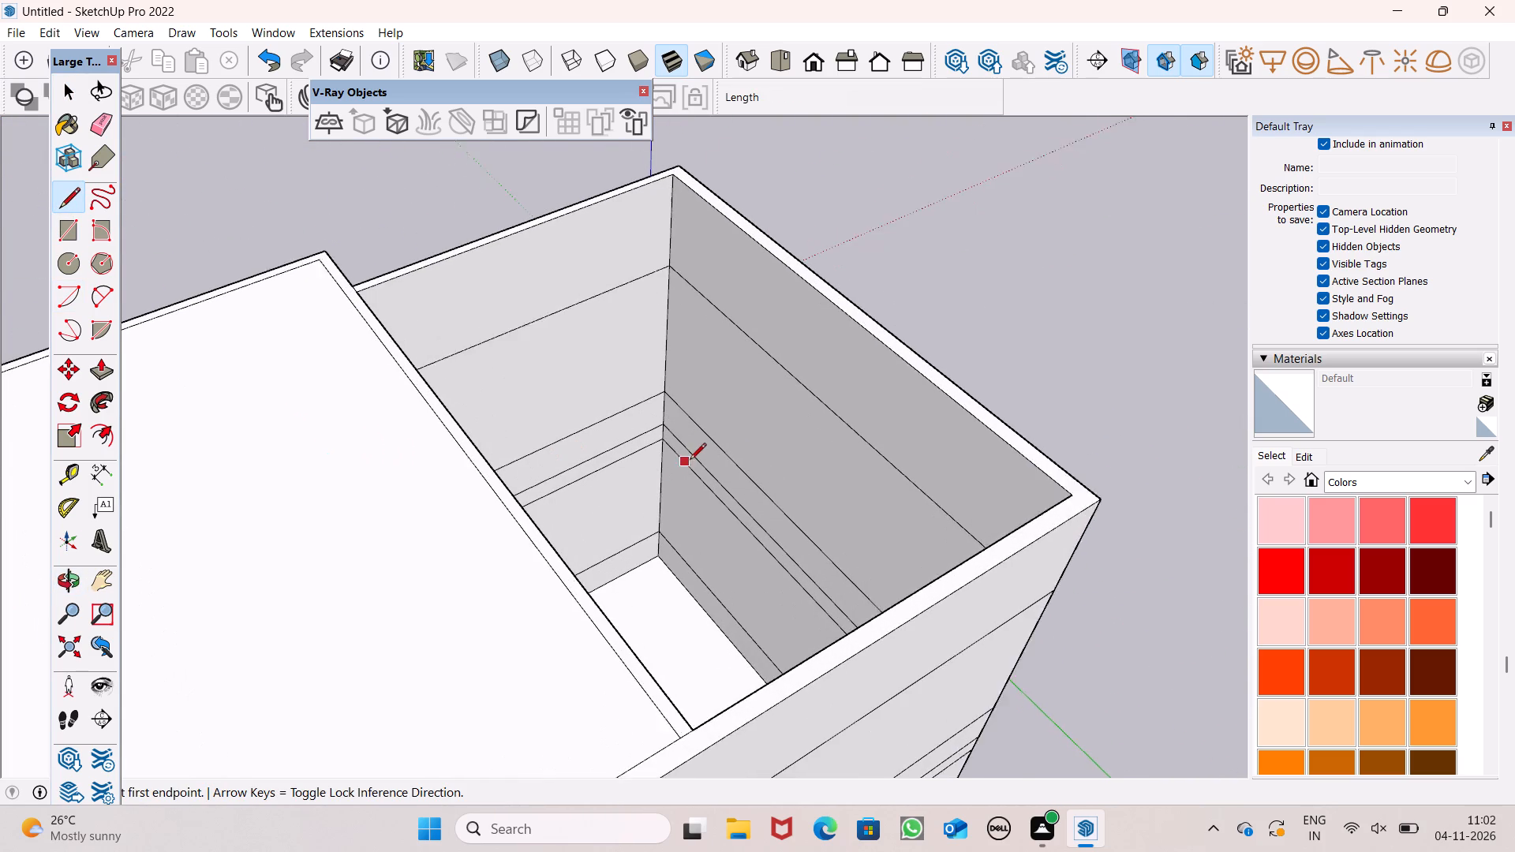
scroll(690, 461, "up", 1)
left_click(693, 459)
left_click(703, 469)
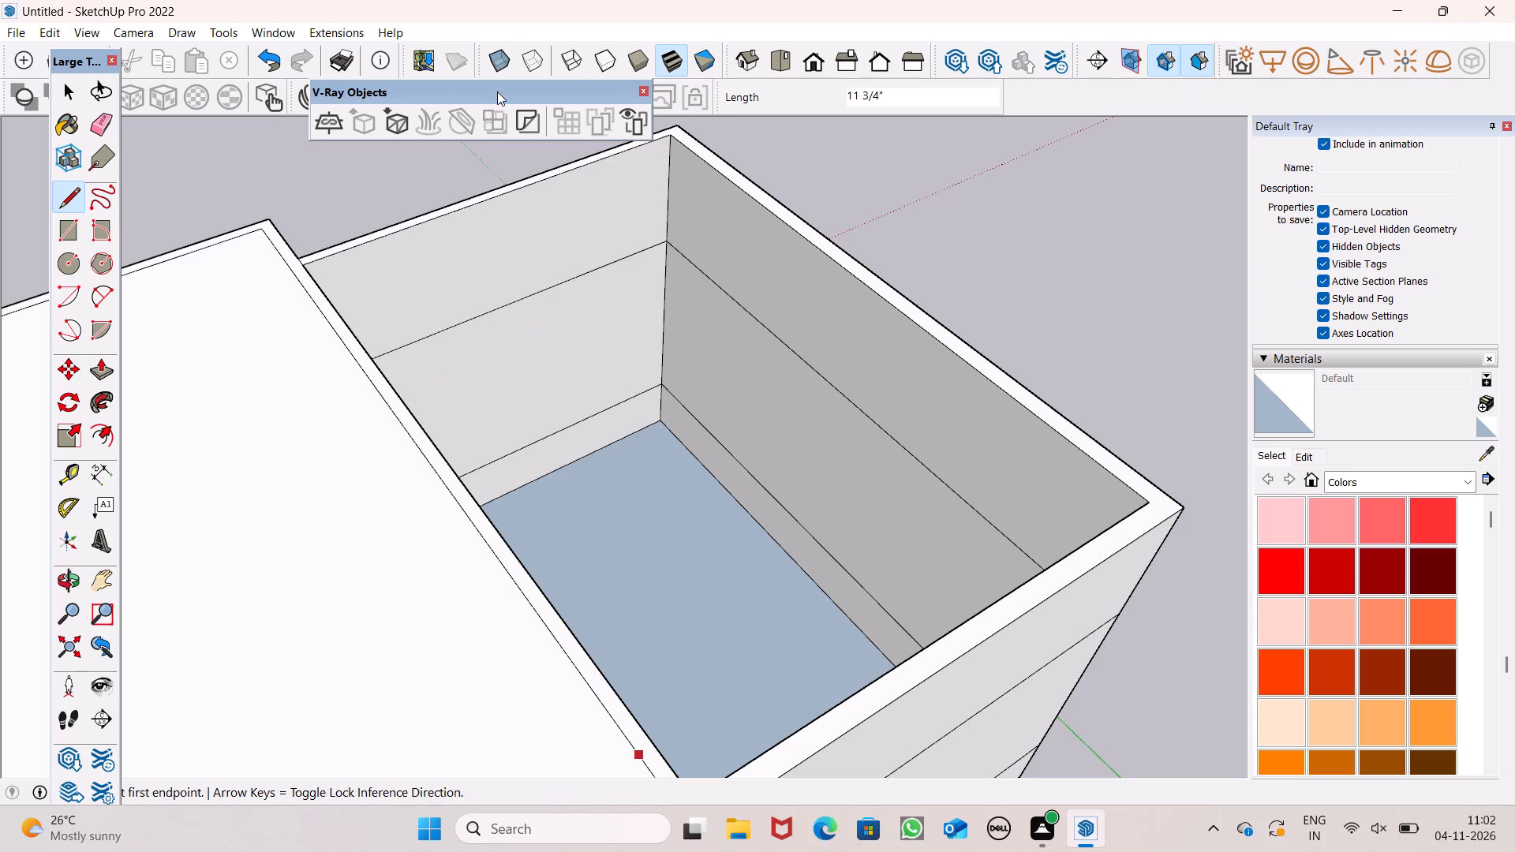
Extrude the new floor face inside the open-topped room by 6" to form a slab.
left_click(104, 376)
left_click(638, 491)
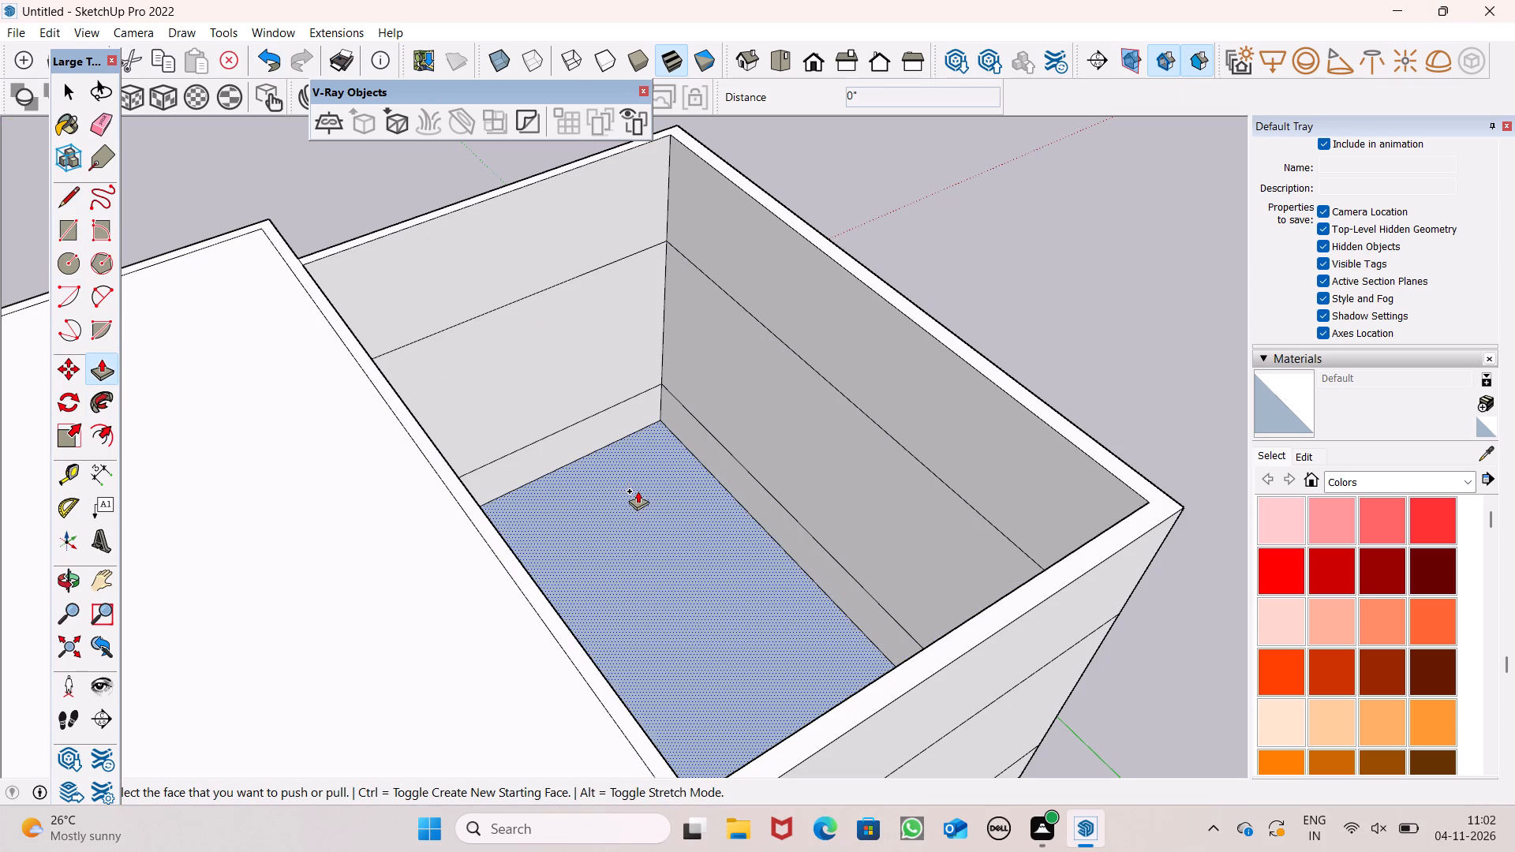
type("6\"")
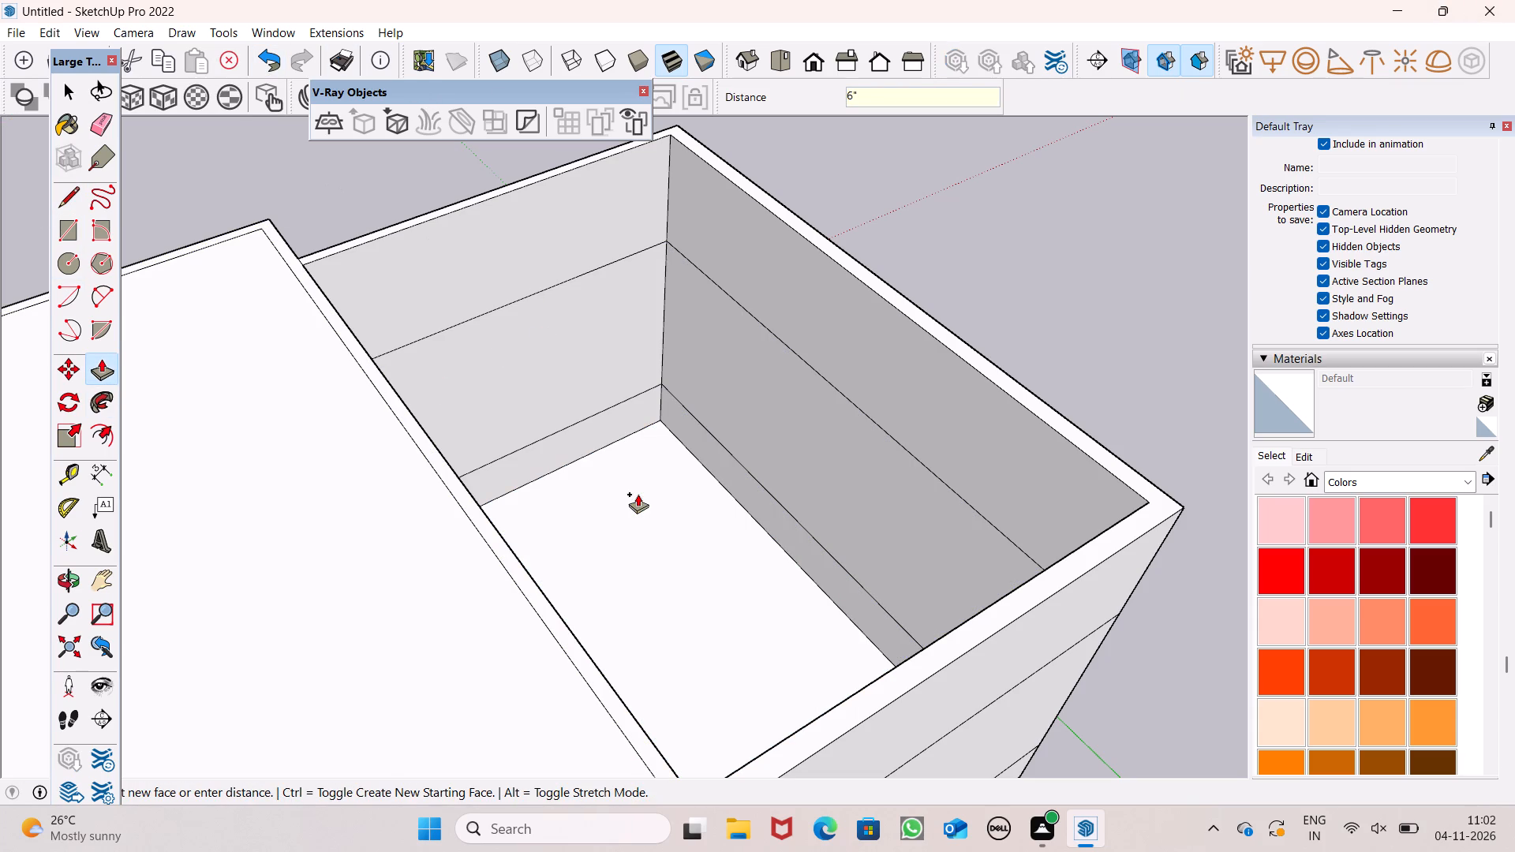
key("Return")
key("space")
Draw a short line along the inner top edge of the open-topped room's wall to close it with a roof face.
scroll(629, 409, "down", 2)
middle_click_drag(640, 491, 659, 447)
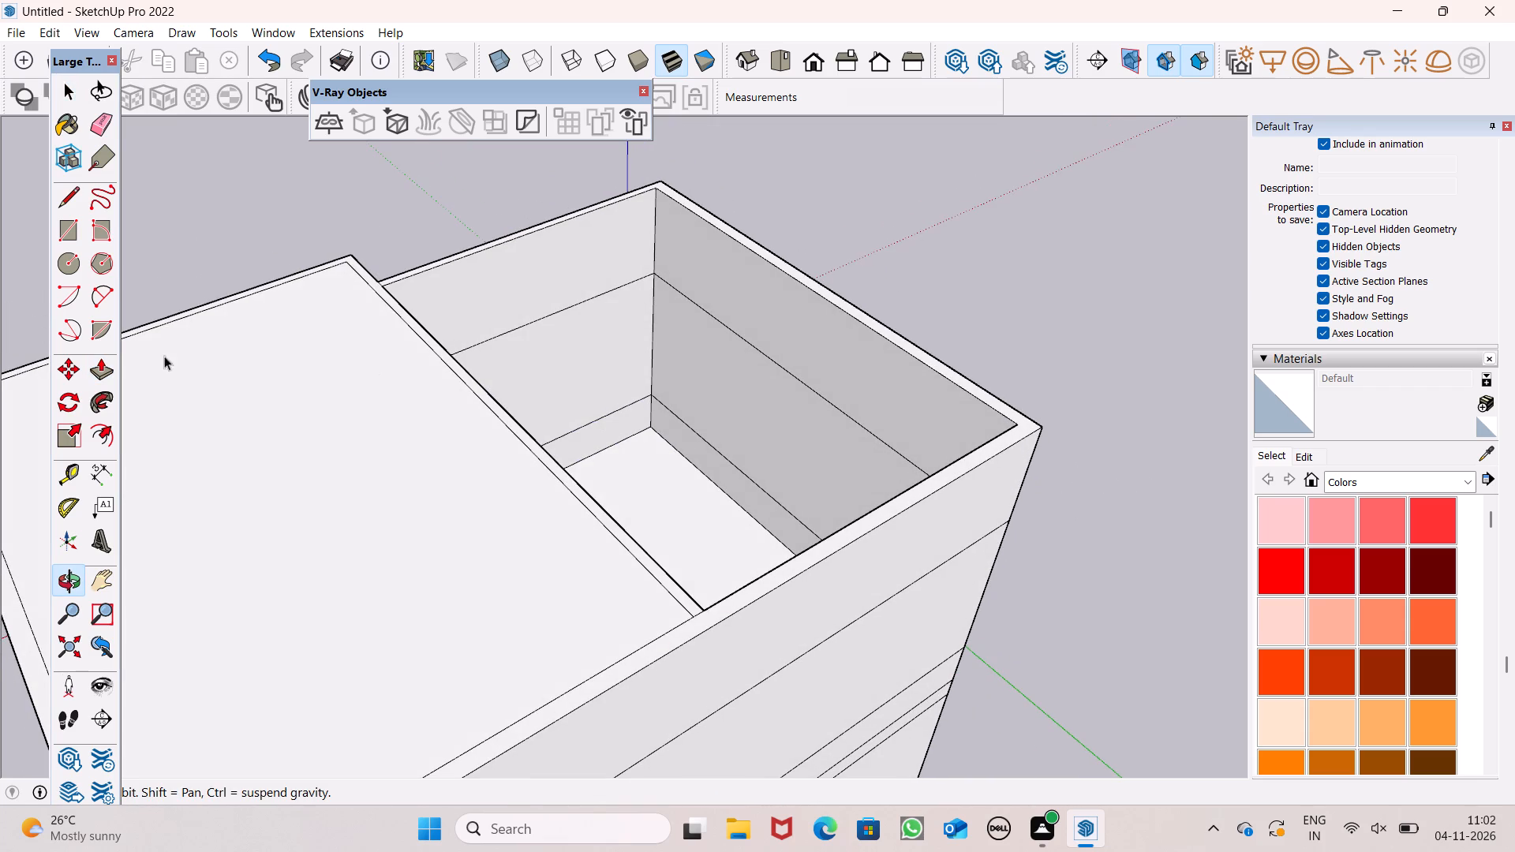
left_click(65, 197)
scroll(768, 276, "up", 1)
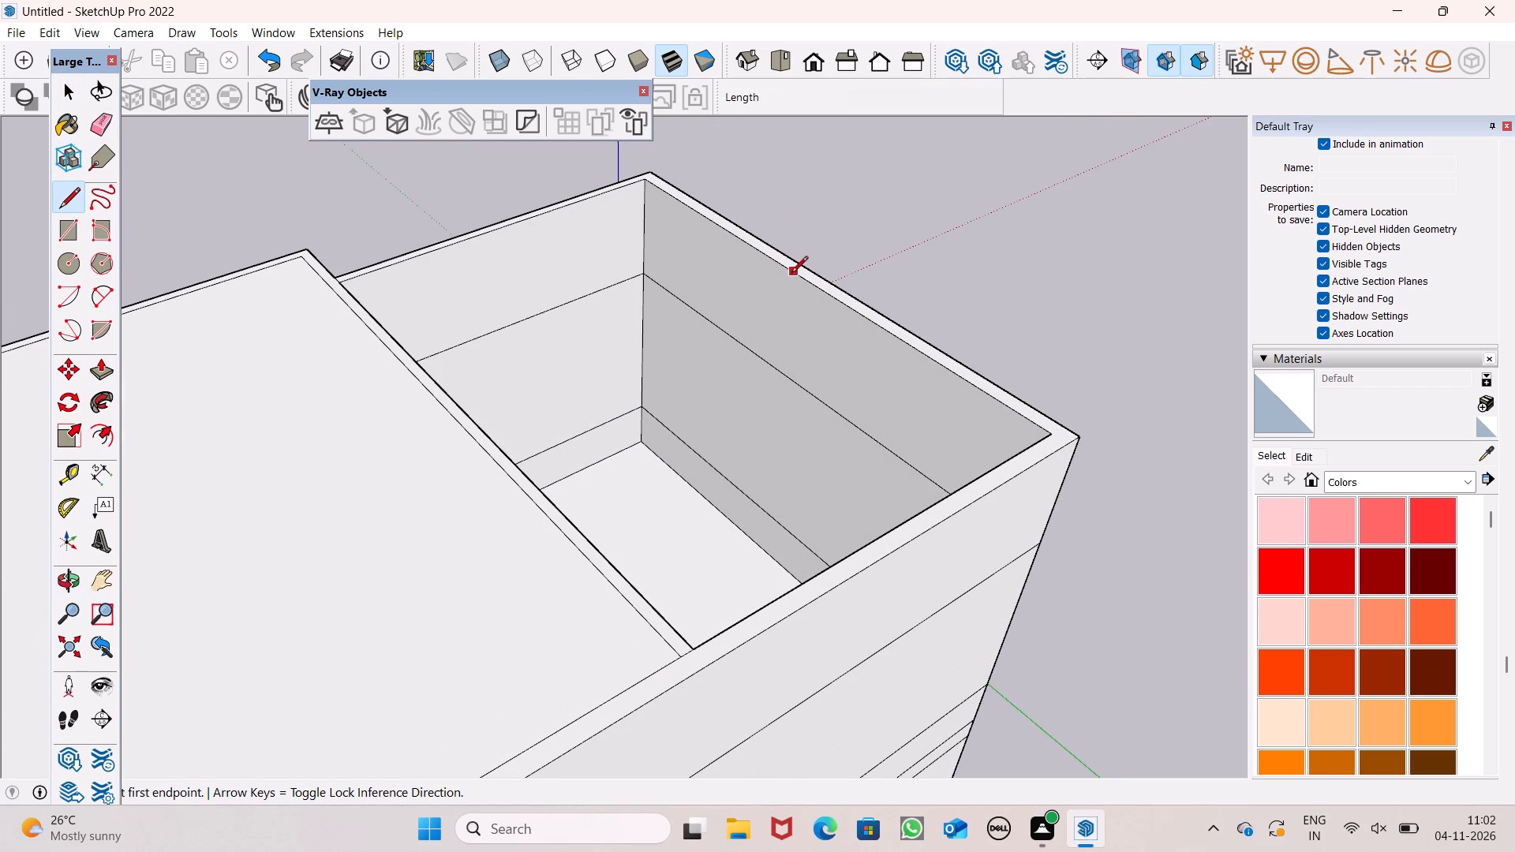
left_click(793, 273)
left_click(815, 285)
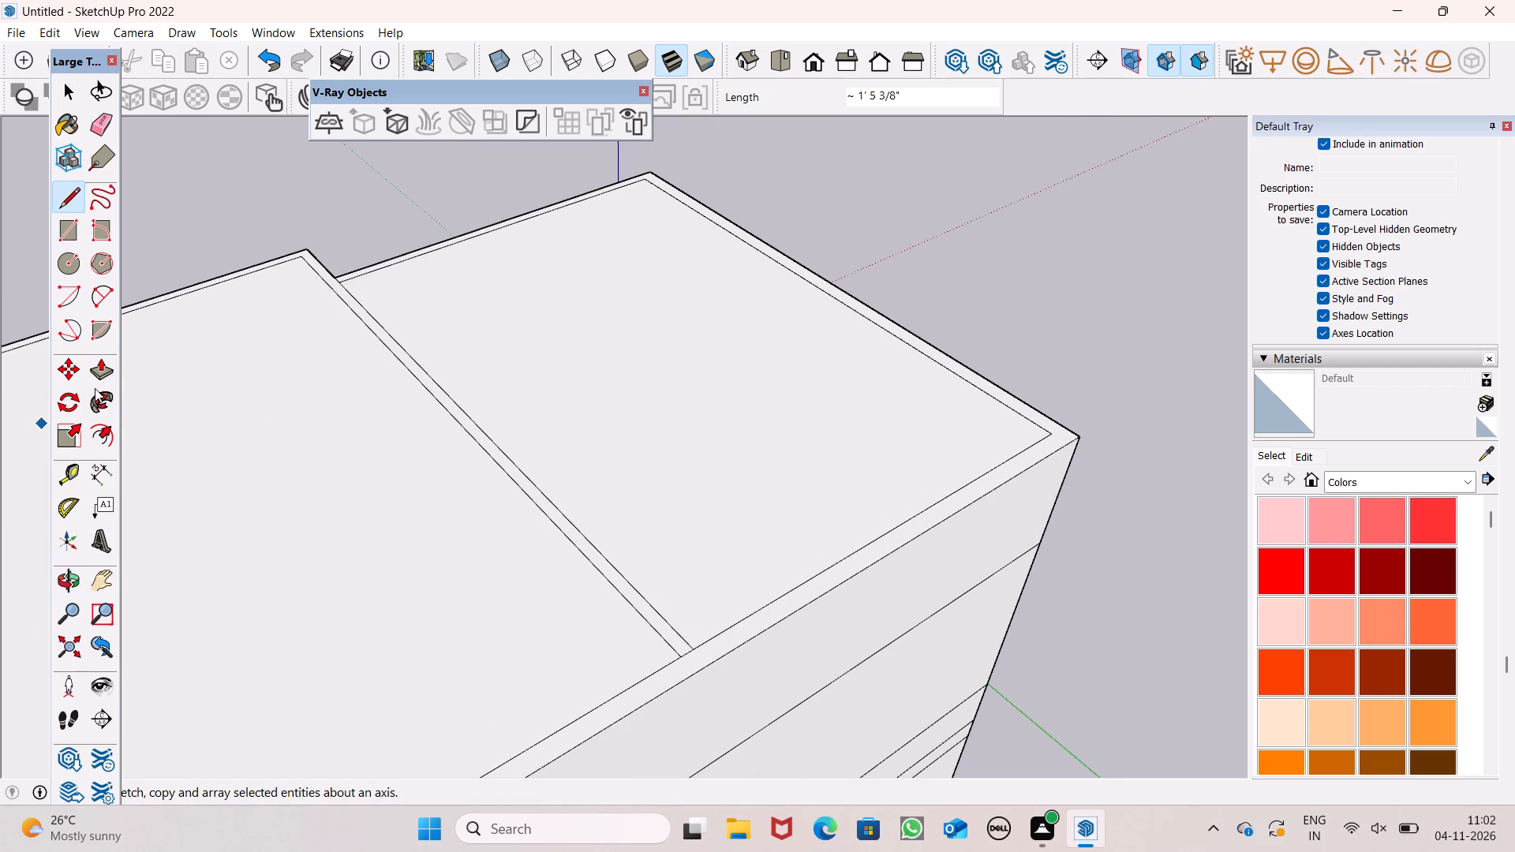
Extrude the new roof face over the room behind the balcony by 6" to form a roof slab.
left_click(102, 369)
left_click(862, 454)
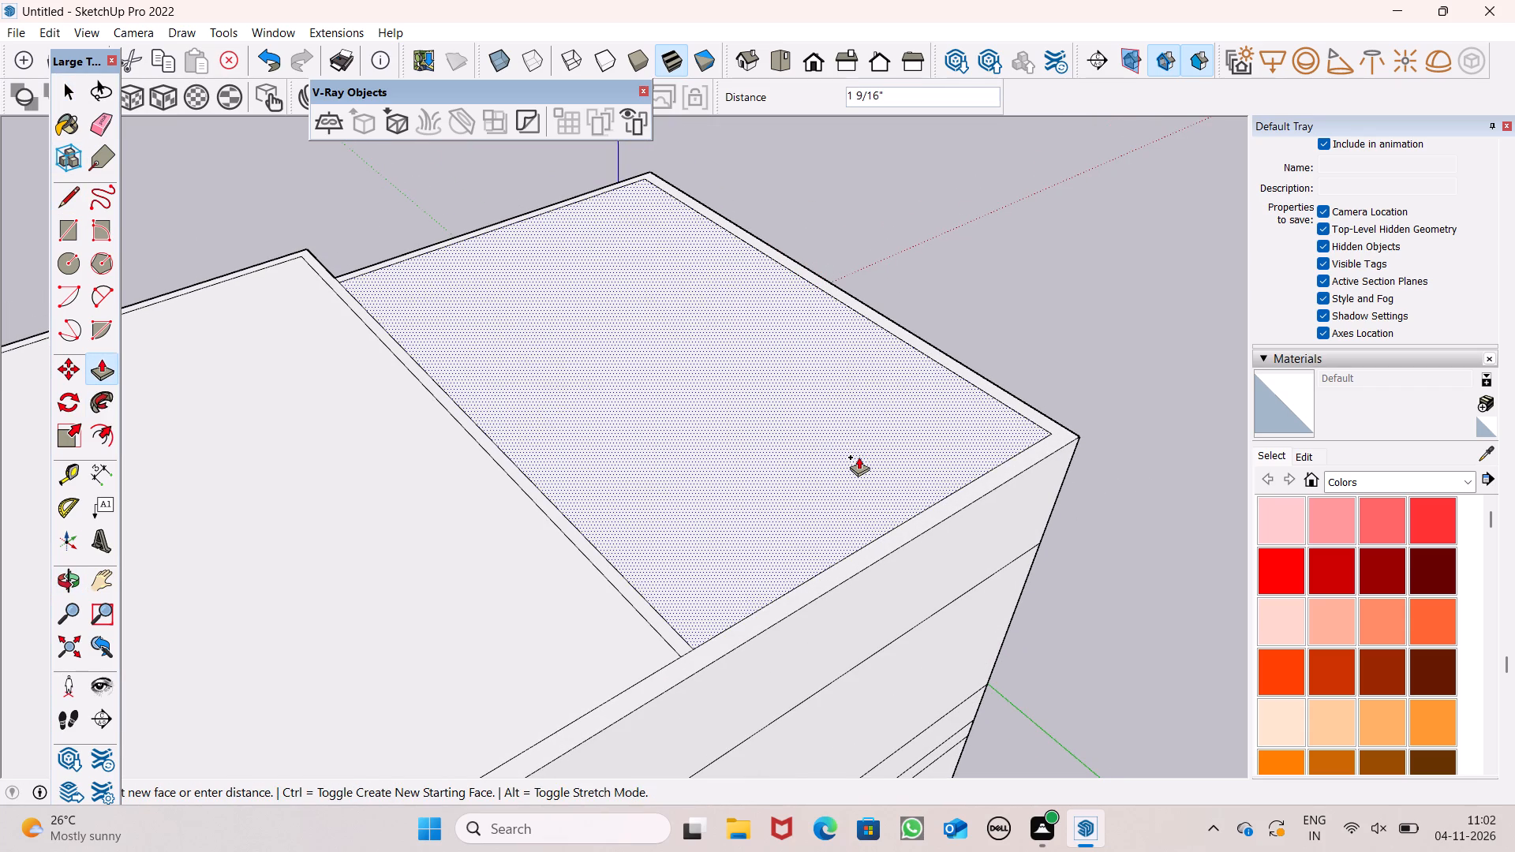
type("6\"")
key("Return")
key("space")
Examine the closed roof, side walls and front facade of the whole building from above, the side and the front.
scroll(875, 406, "down", 7)
middle_click_drag(824, 481, 1161, 409)
scroll(691, 443, "down", 2)
middle_click_drag(88, 479, 496, 465)
scroll(701, 390, "down", 5)
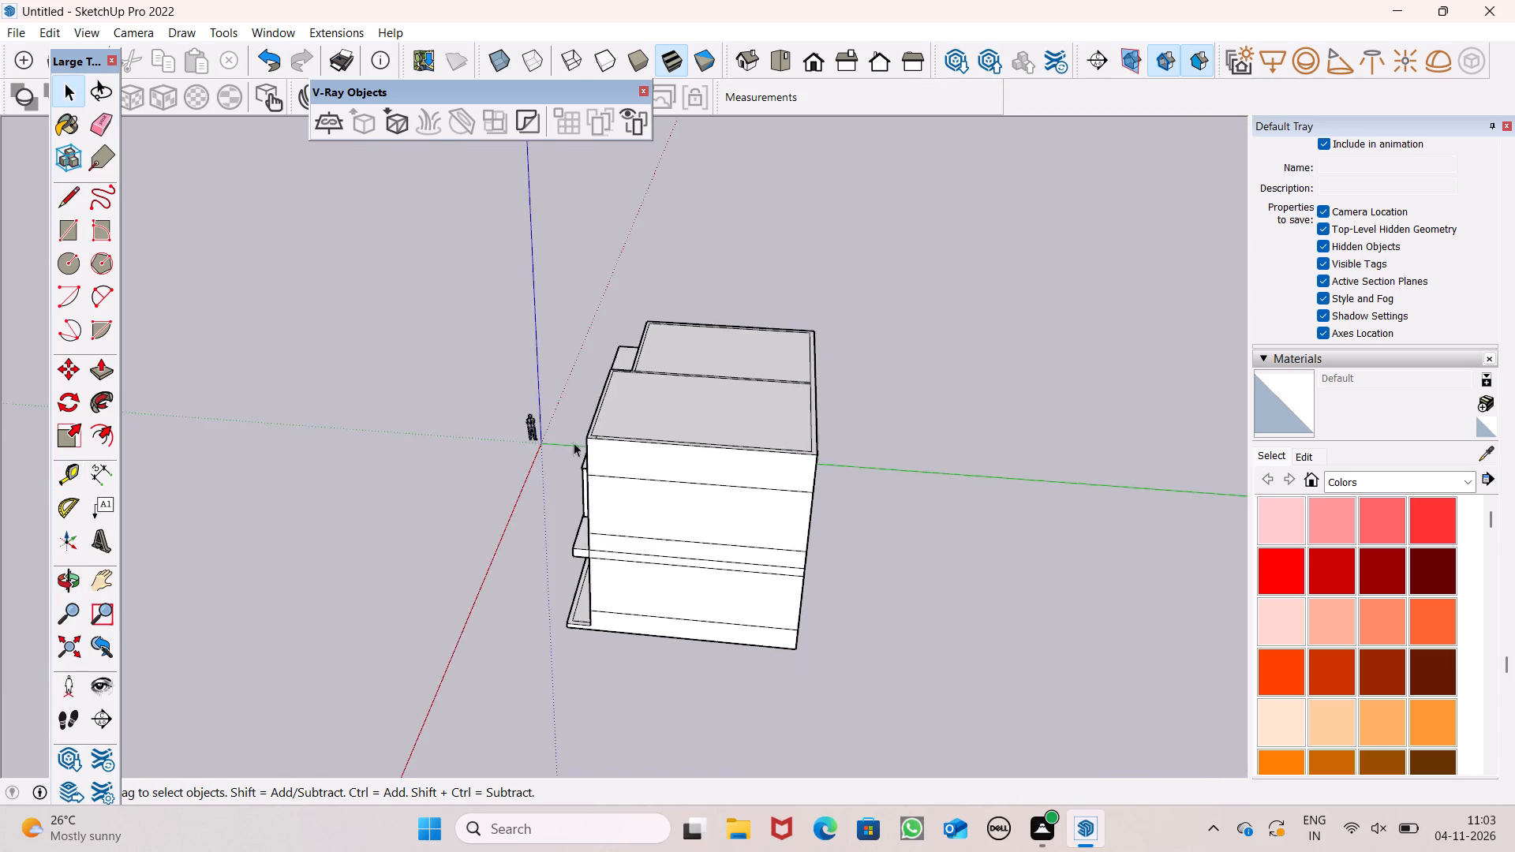
middle_click_drag(556, 448, 1129, 452)
scroll(1129, 452, "up", 1)
middle_click_drag(635, 455, 744, 455)
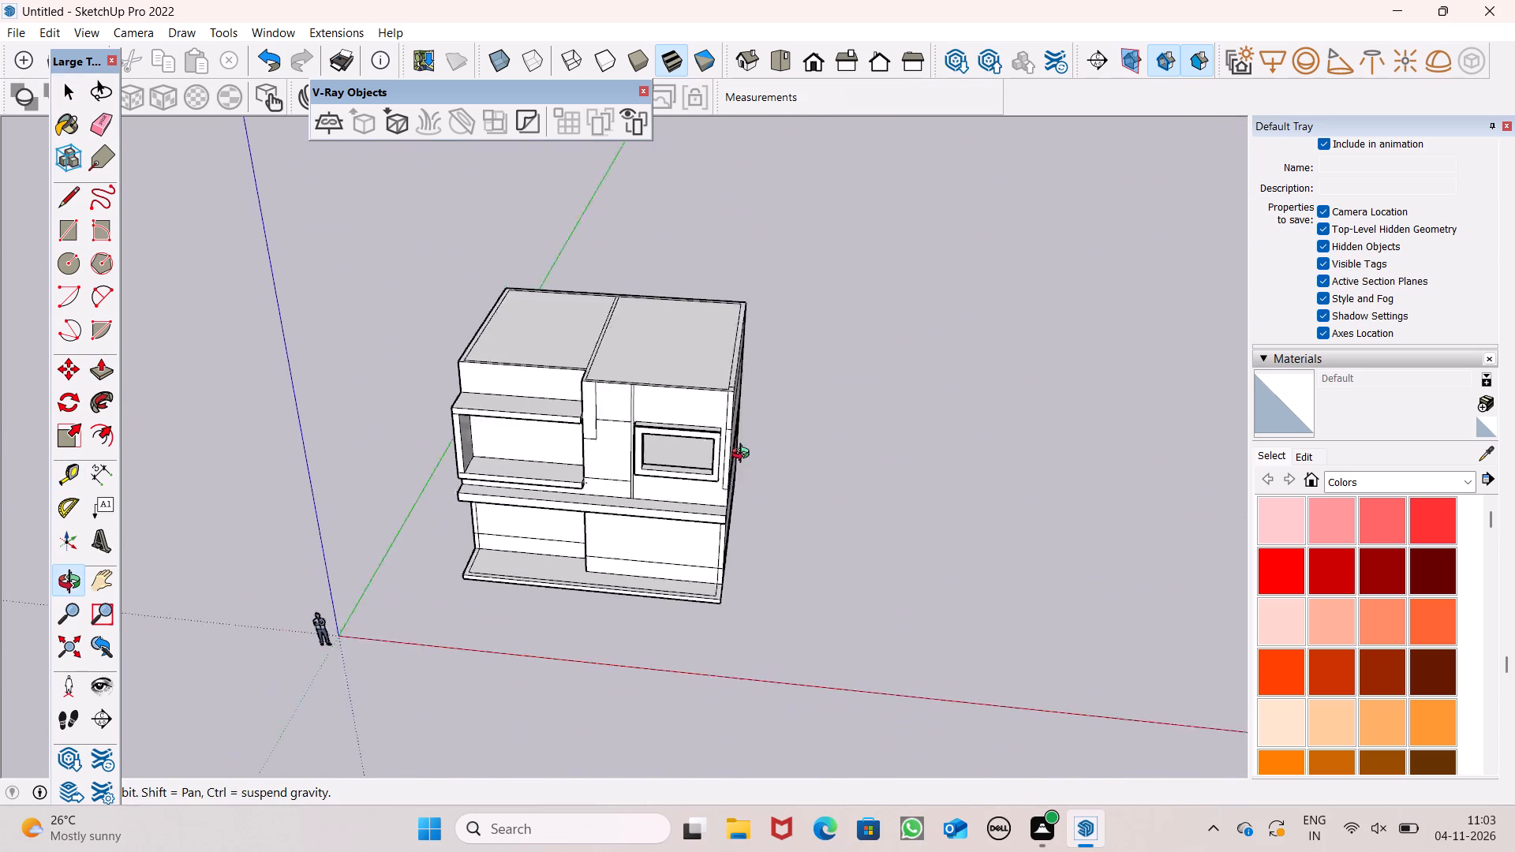
middle_click_drag(744, 455, 764, 461)
scroll(634, 266, "down", 3)
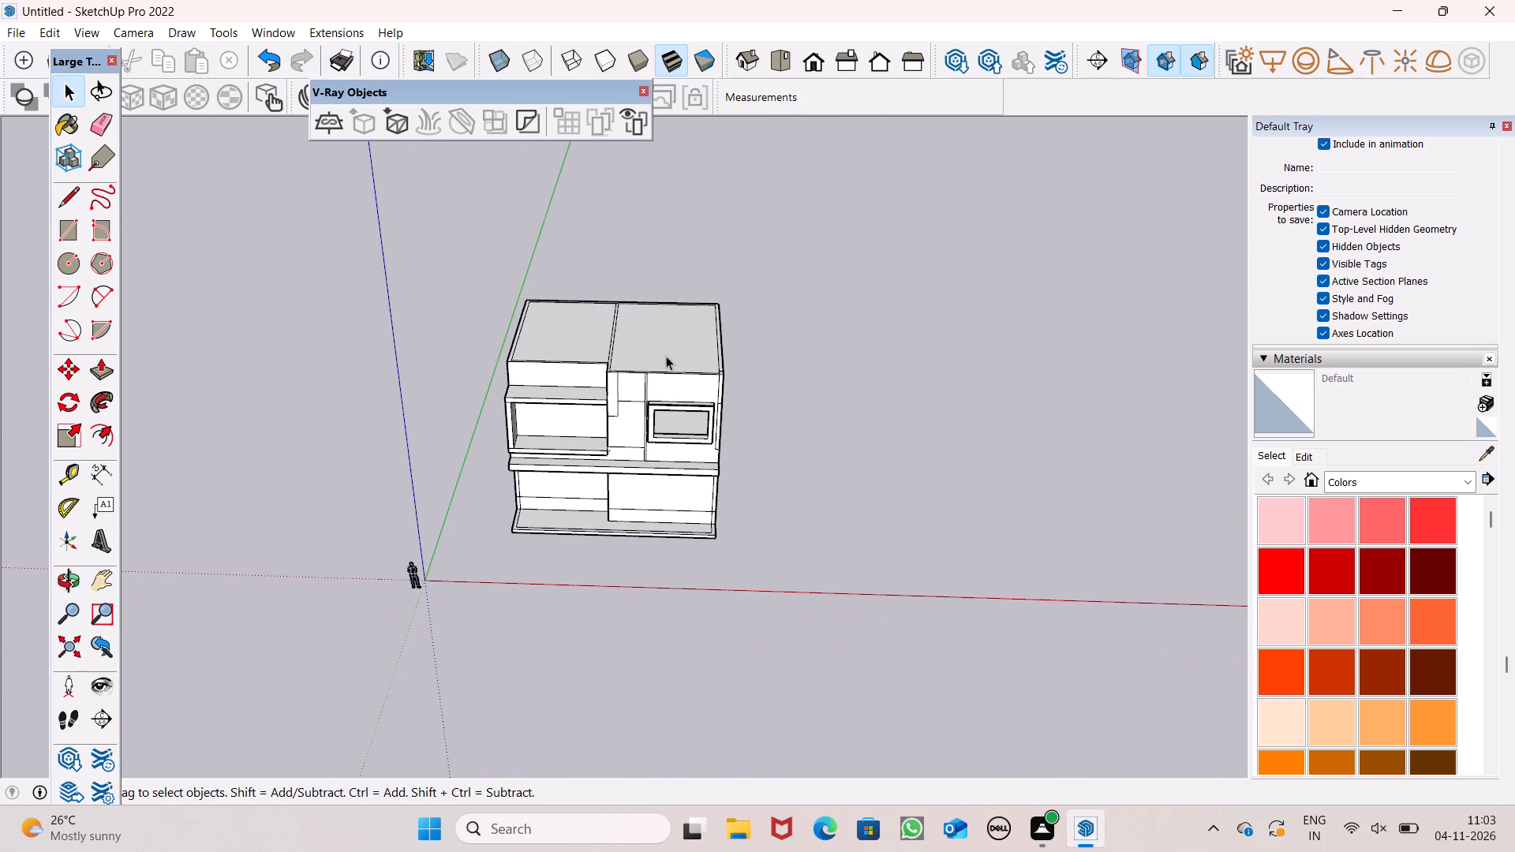
middle_click_drag(653, 378, 653, 356)
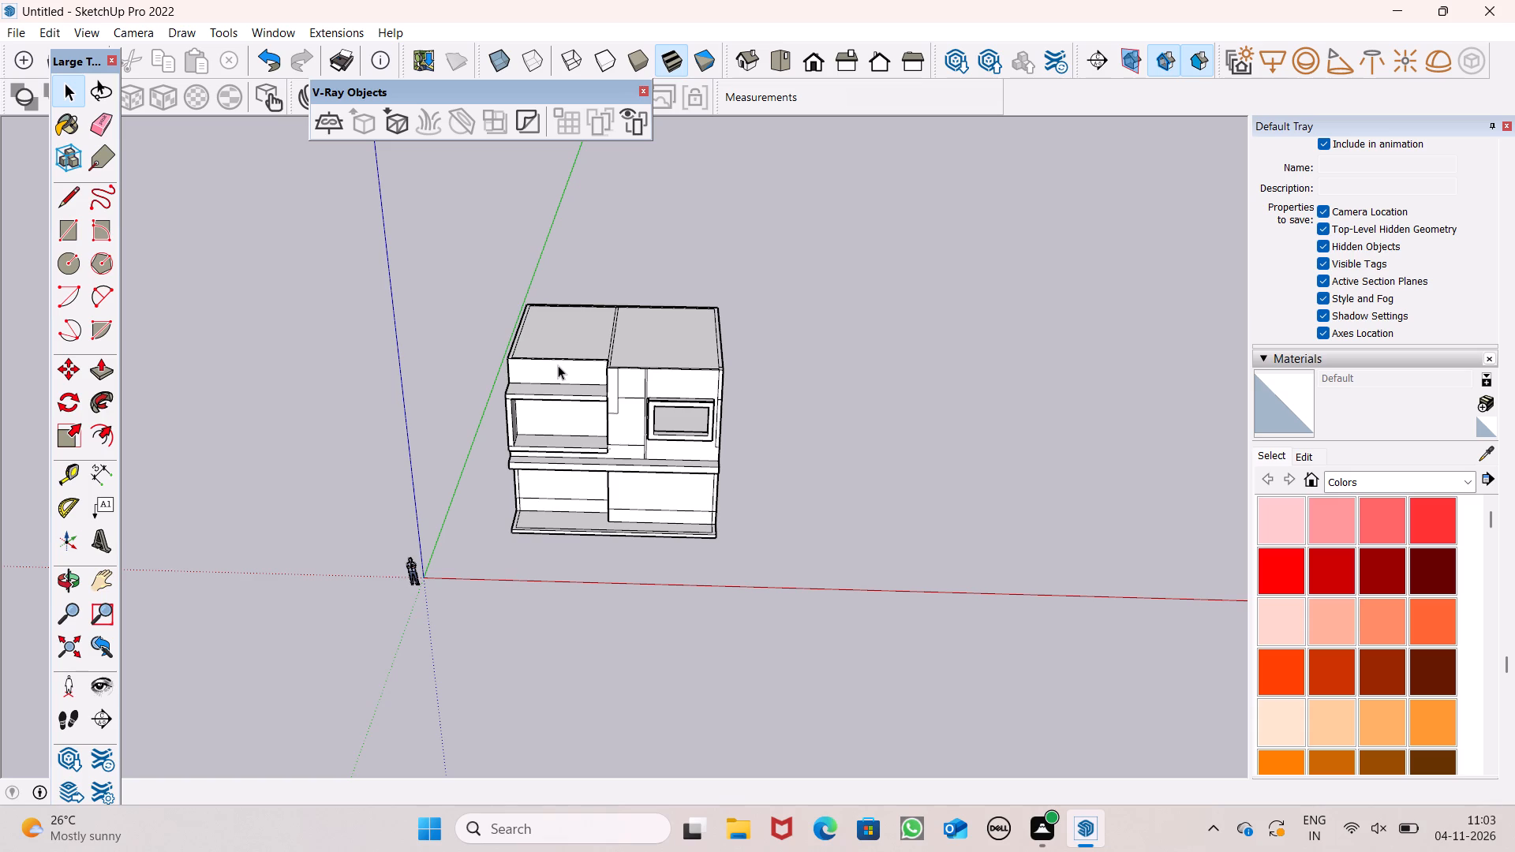
middle_click_drag(562, 379, 592, 308)
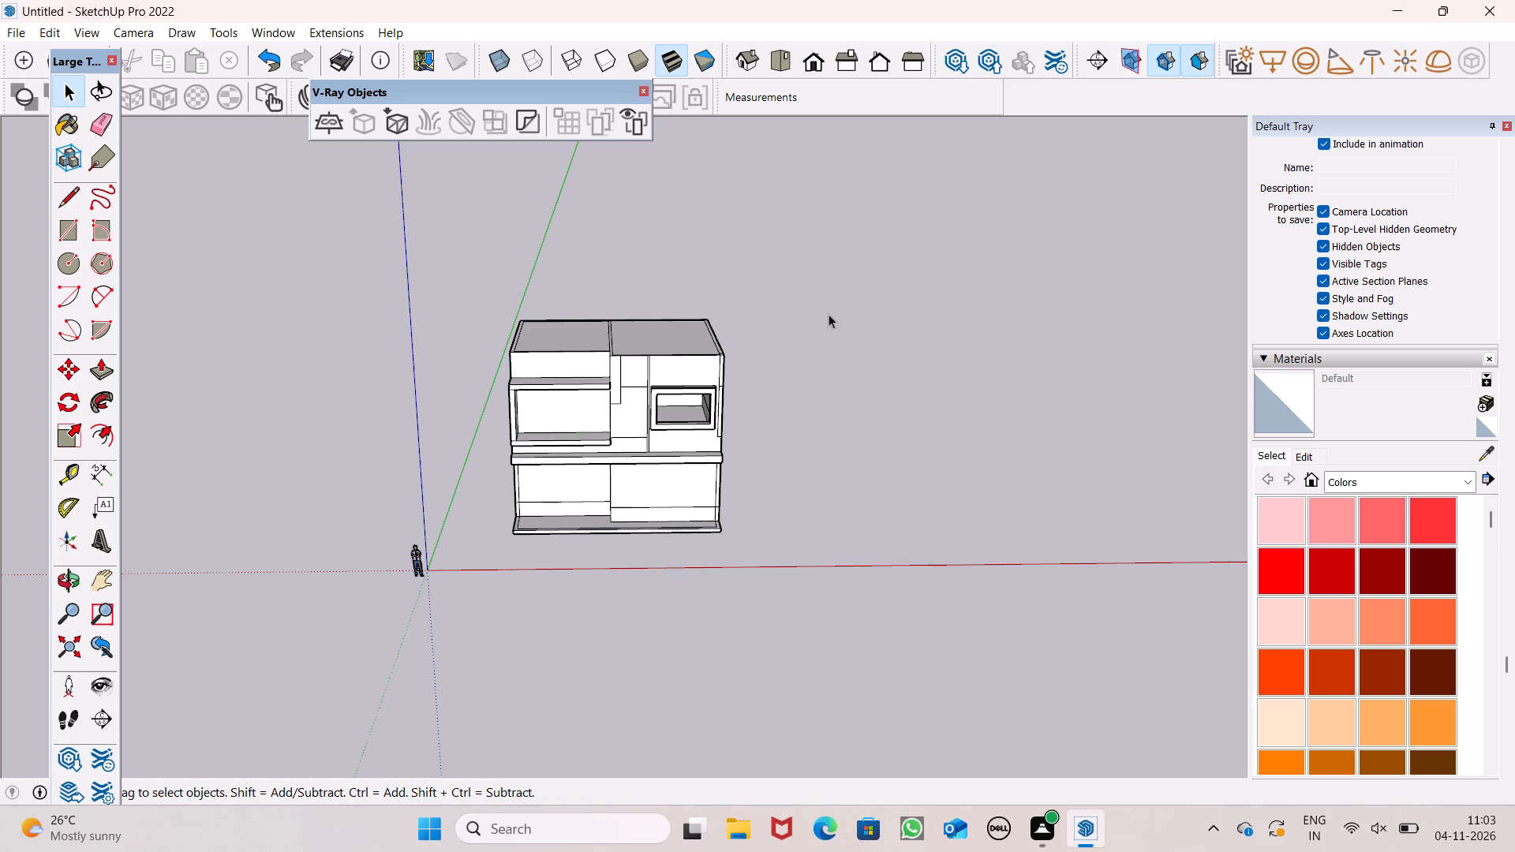
scroll(639, 443, "down", 2)
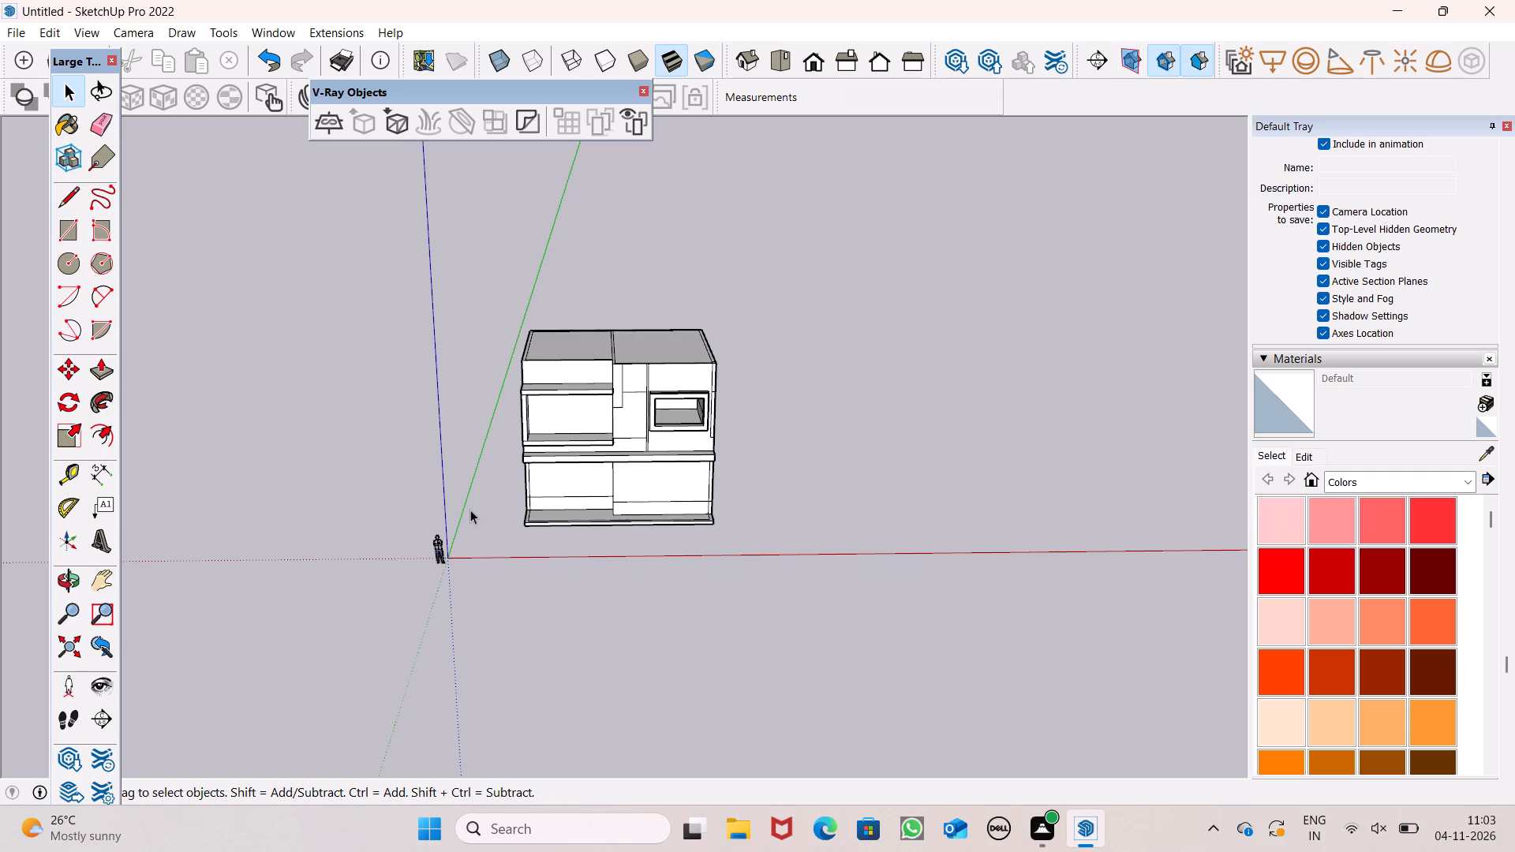
scroll(496, 553, "down", 1)
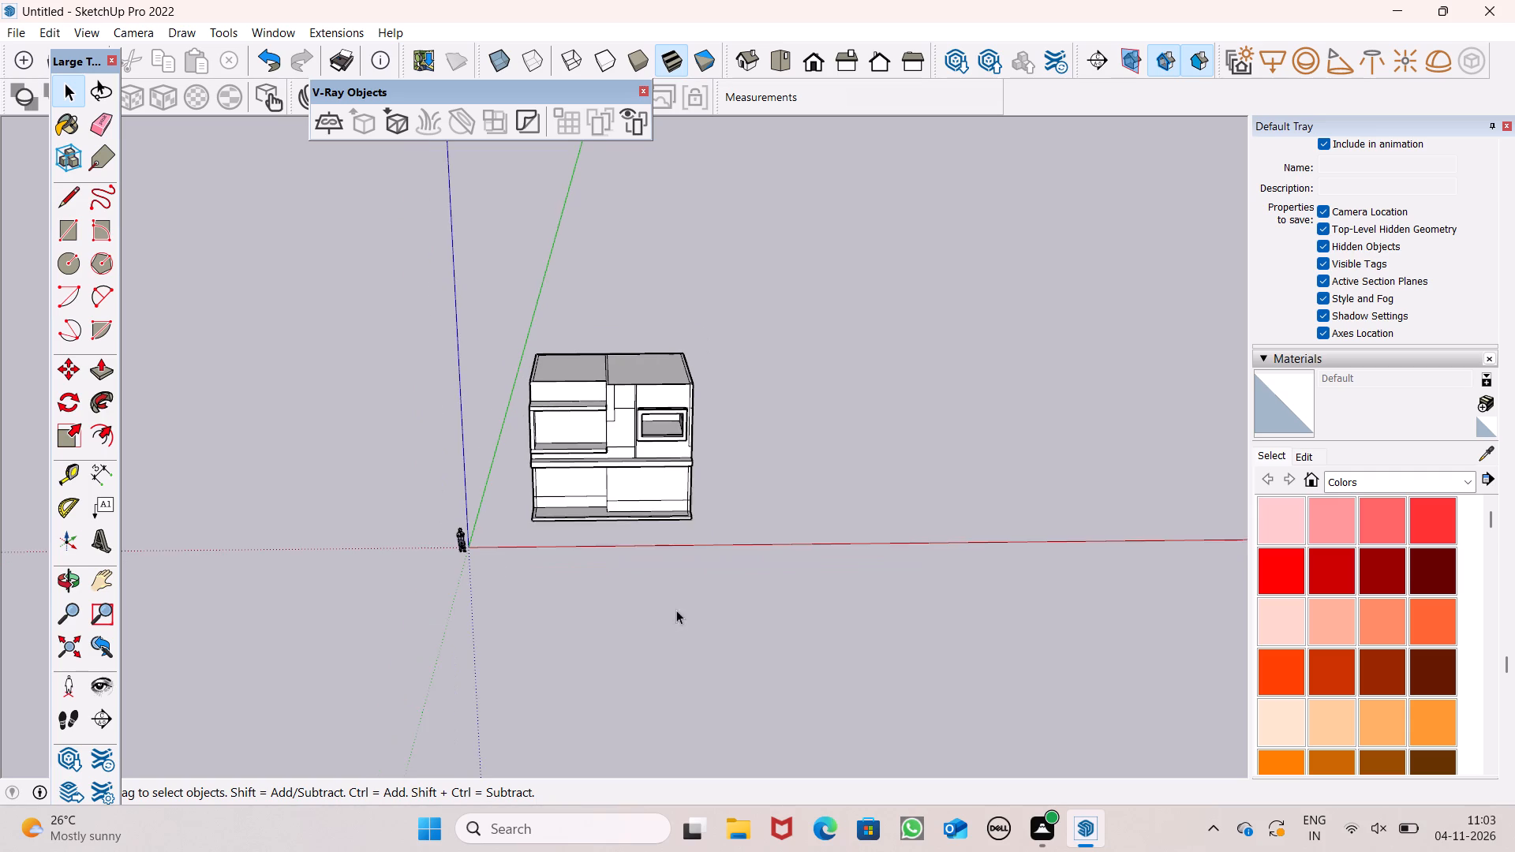
middle_click_drag(672, 605, 658, 520)
scroll(836, 503, "down", 1)
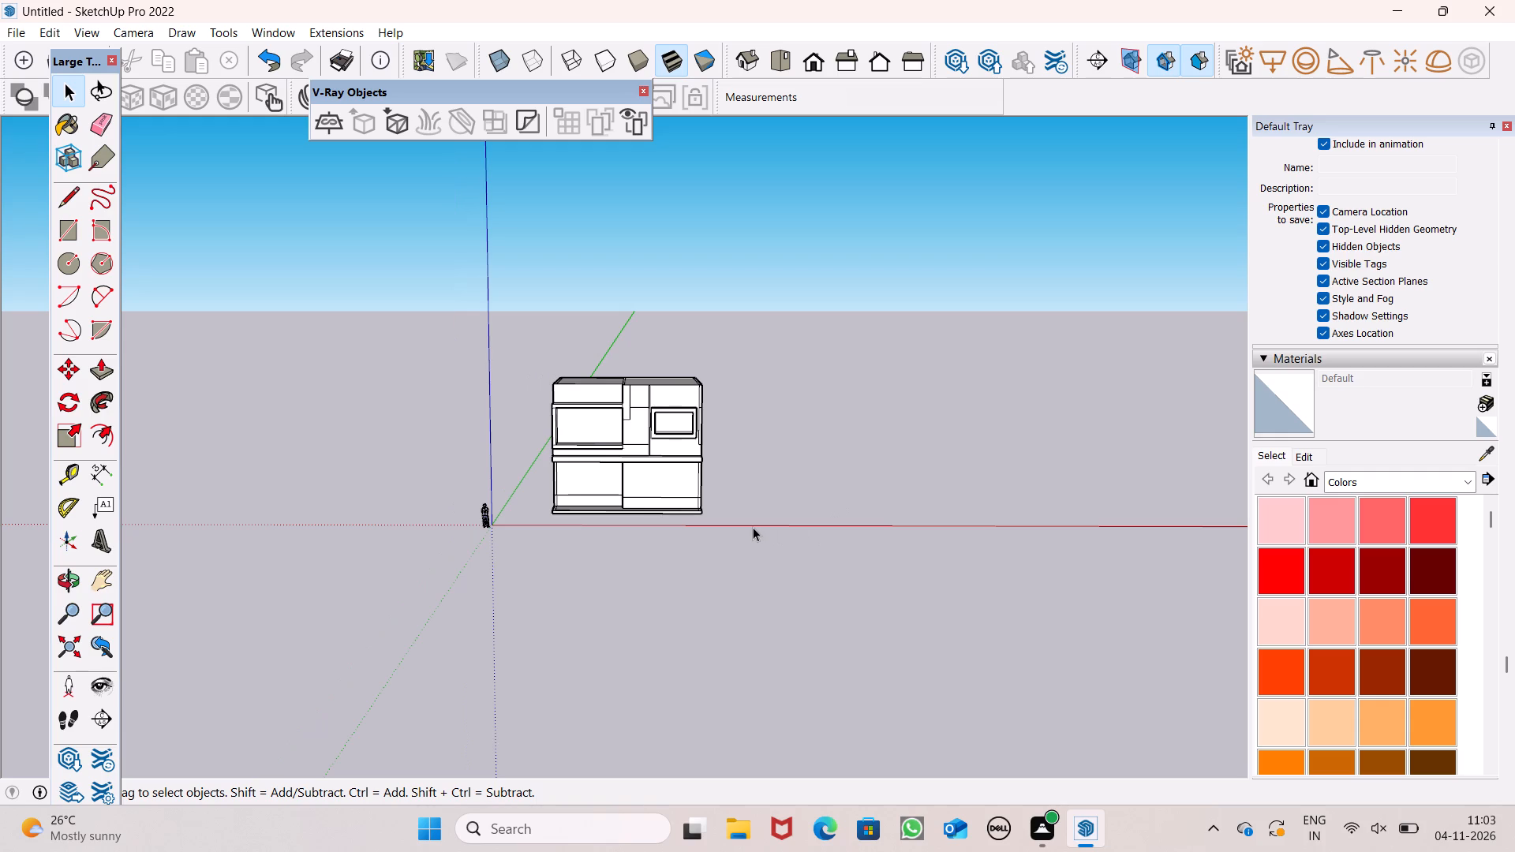
scroll(548, 555, "down", 2)
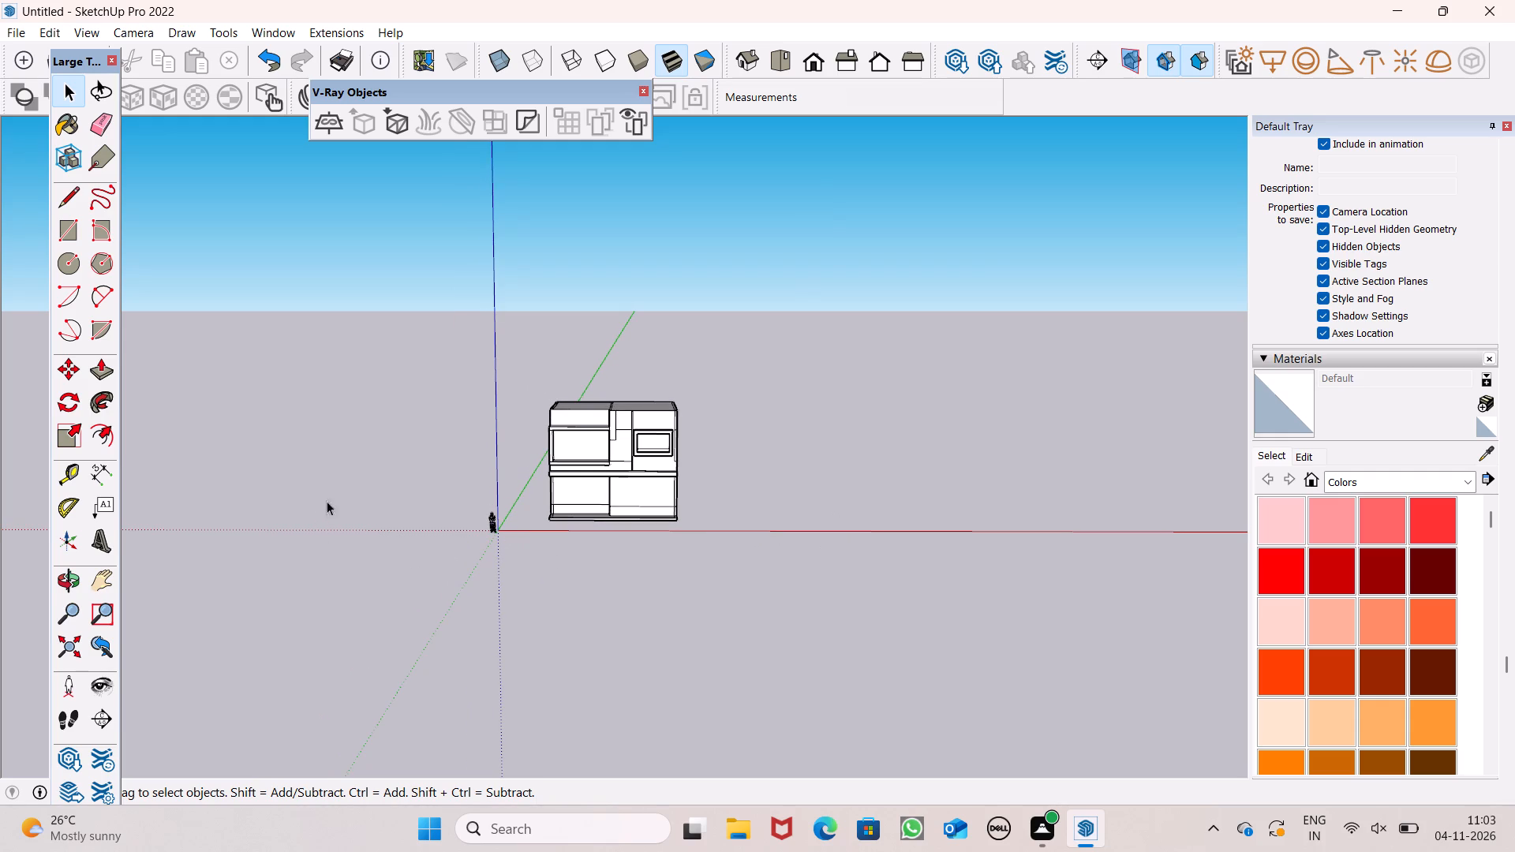
scroll(501, 424, "up", 5)
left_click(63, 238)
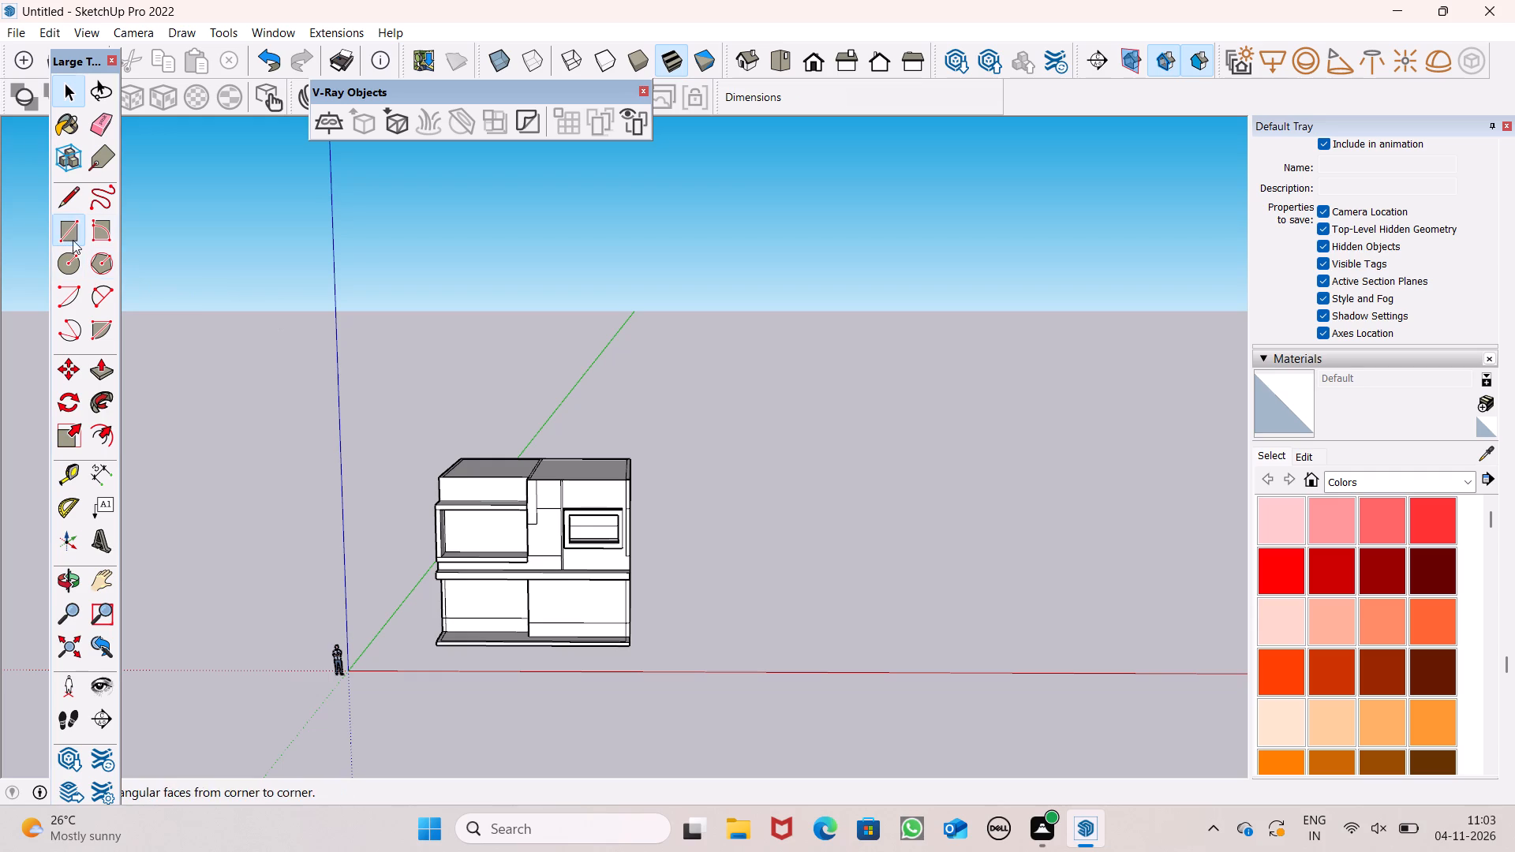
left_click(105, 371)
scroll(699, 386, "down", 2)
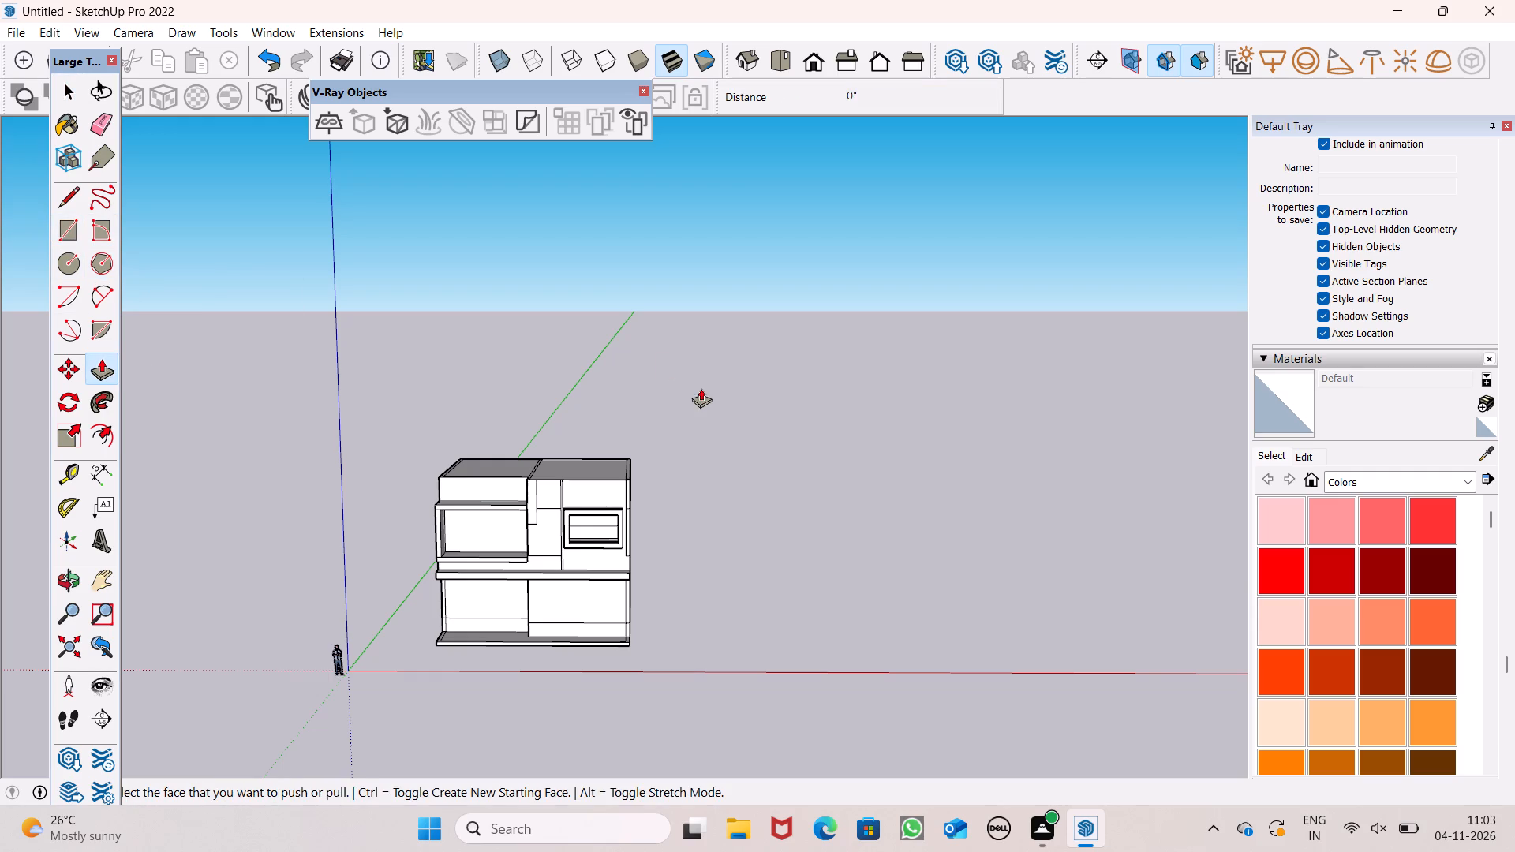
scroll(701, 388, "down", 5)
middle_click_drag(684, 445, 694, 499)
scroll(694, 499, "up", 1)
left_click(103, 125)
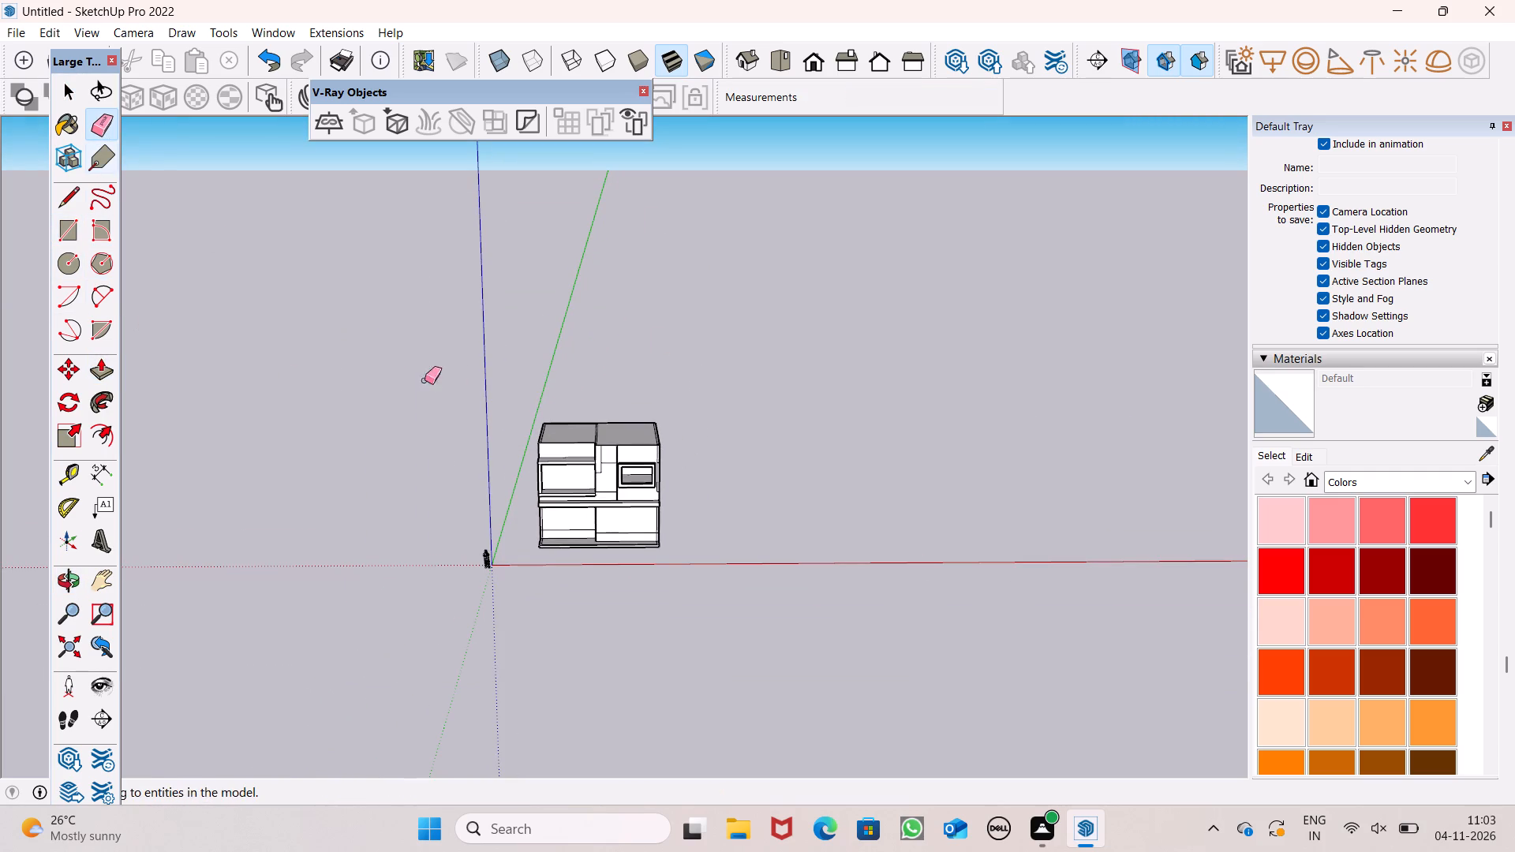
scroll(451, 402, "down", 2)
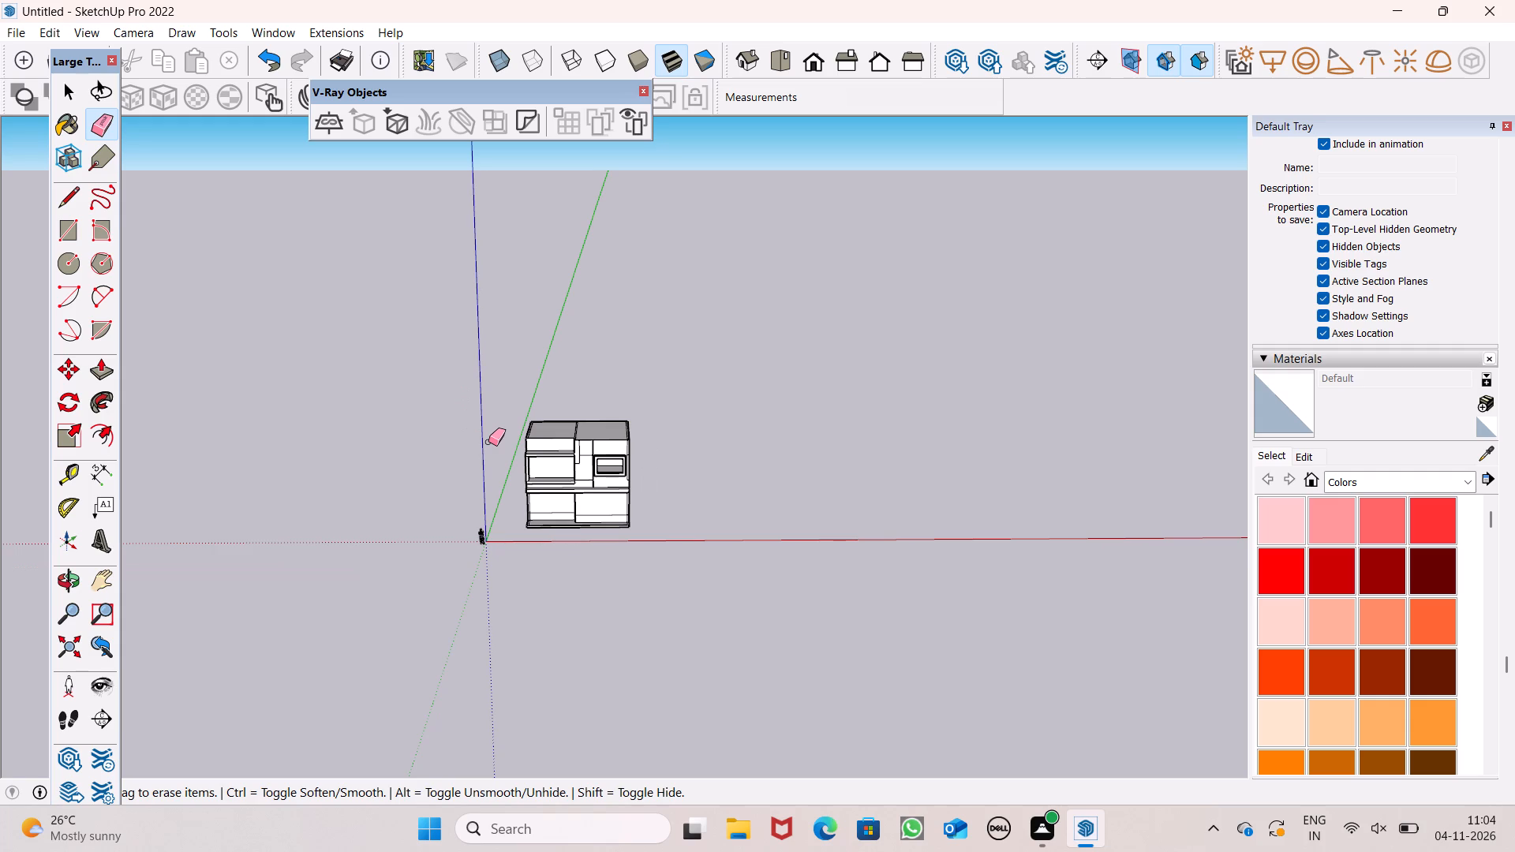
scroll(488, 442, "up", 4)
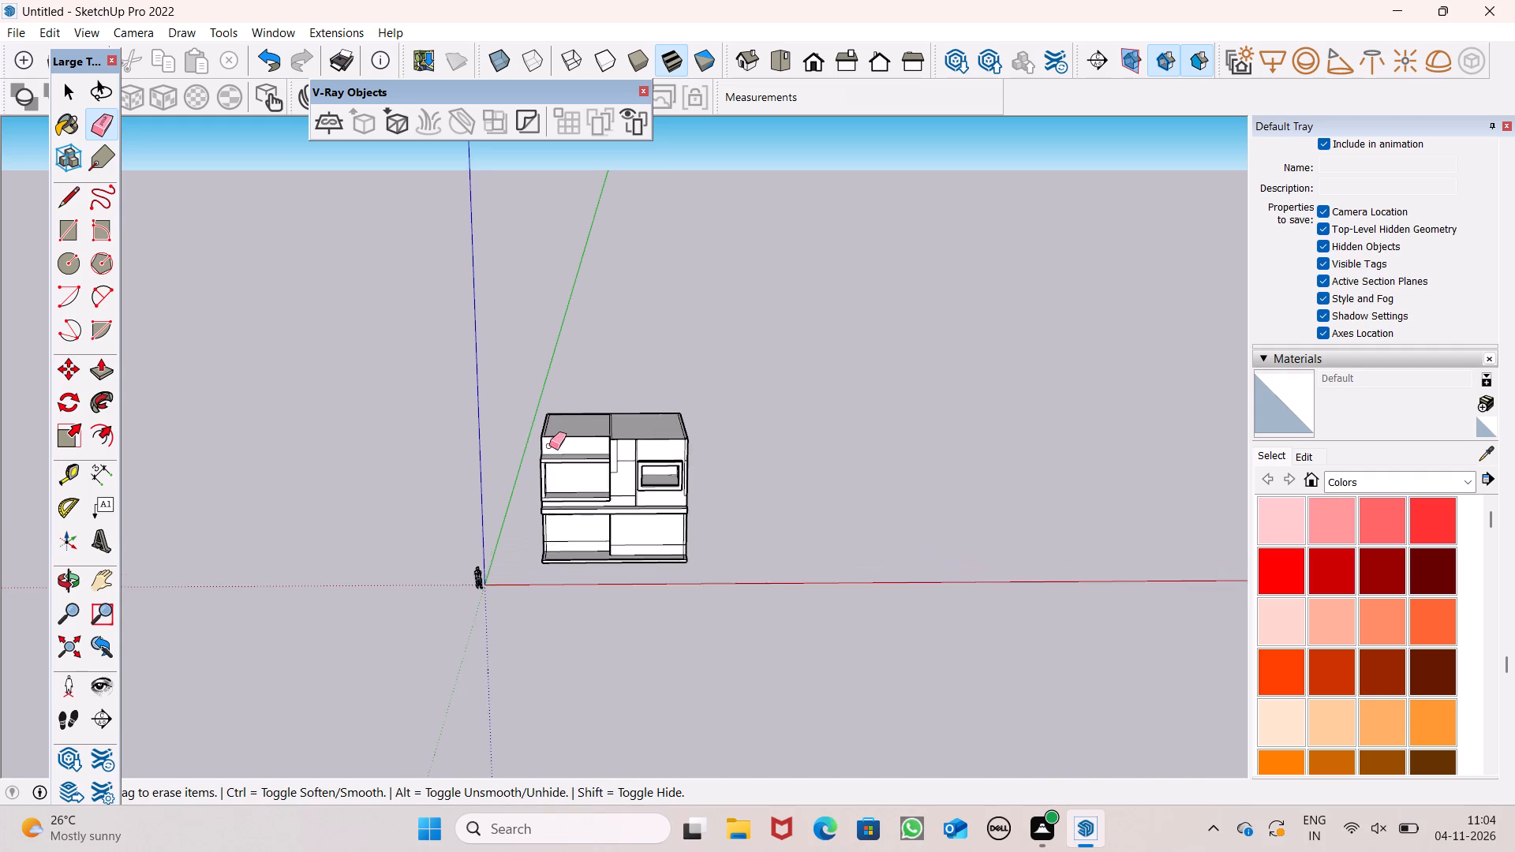
Place a guide about 7' behind the front inner roof edge above the balcony room, and a second guide offset 6" from it.
scroll(538, 474, "up", 1)
middle_click_drag(538, 496, 559, 529)
scroll(539, 480, "up", 8)
middle_click_drag(733, 456, 703, 605)
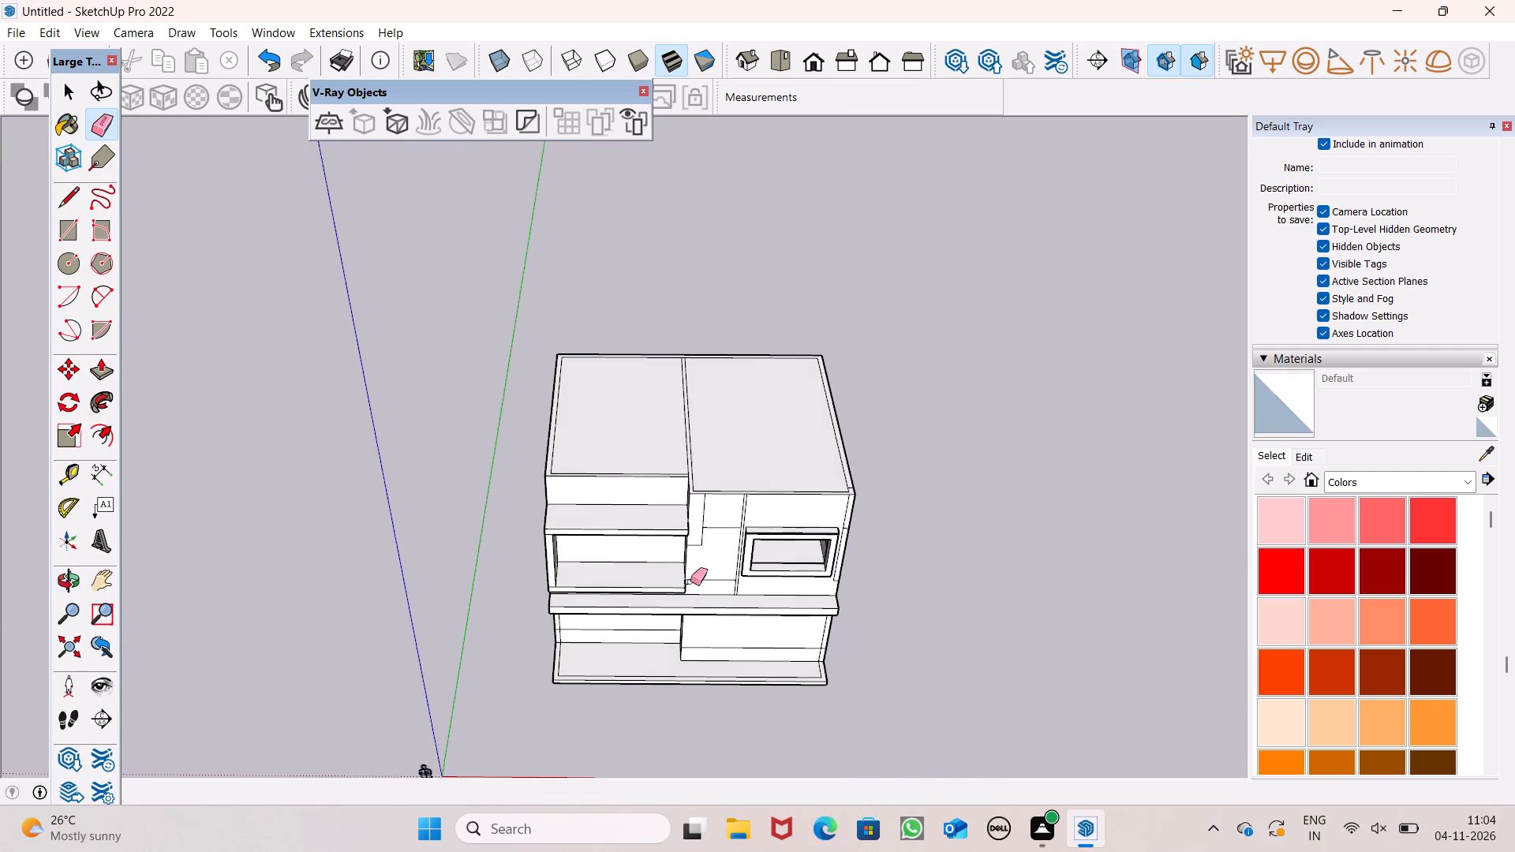
scroll(647, 491, "up", 5)
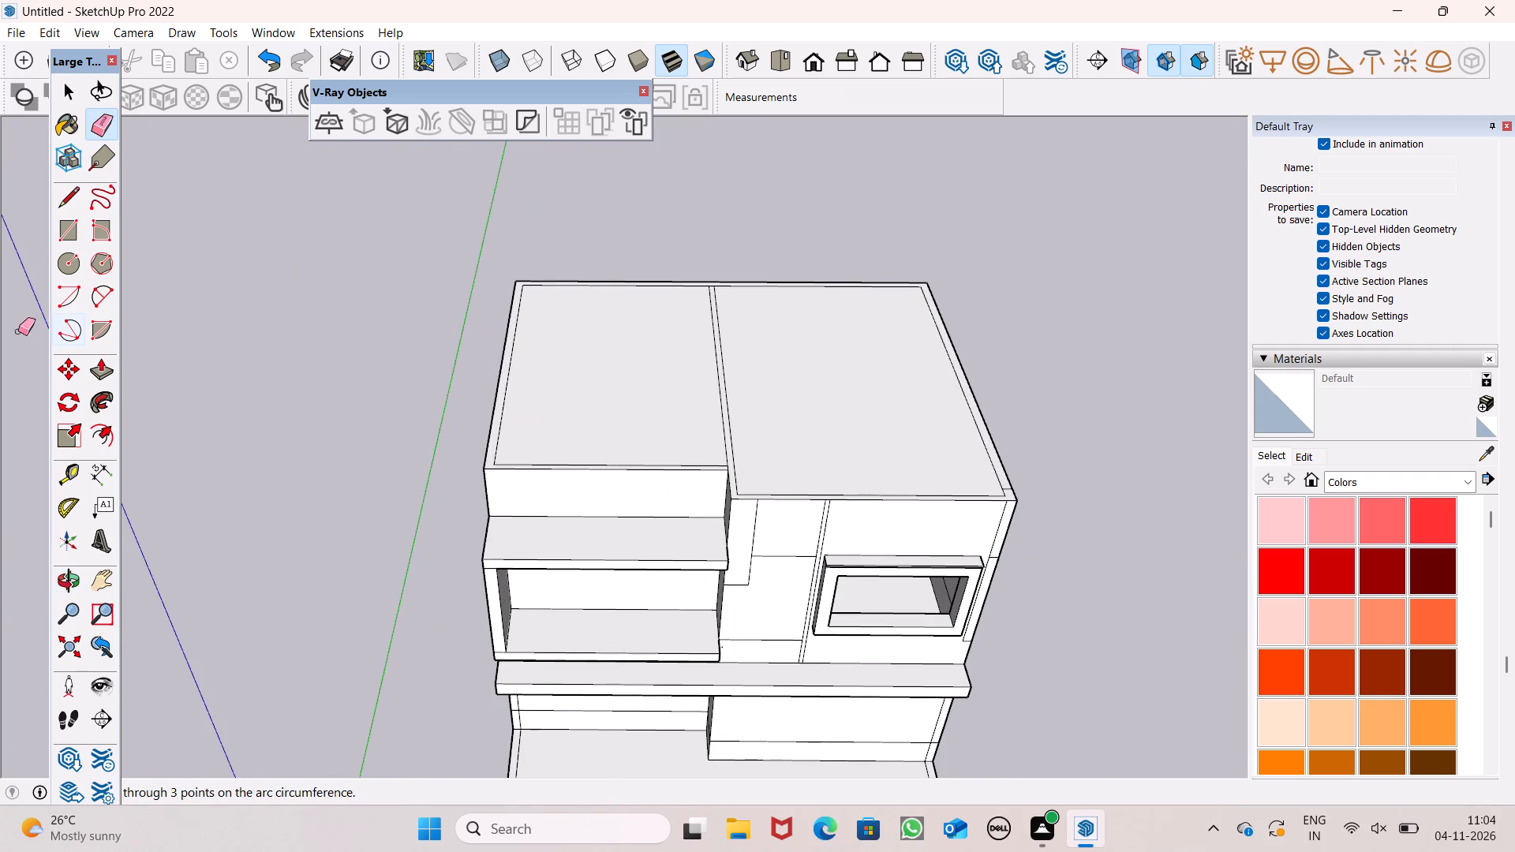
left_click(68, 477)
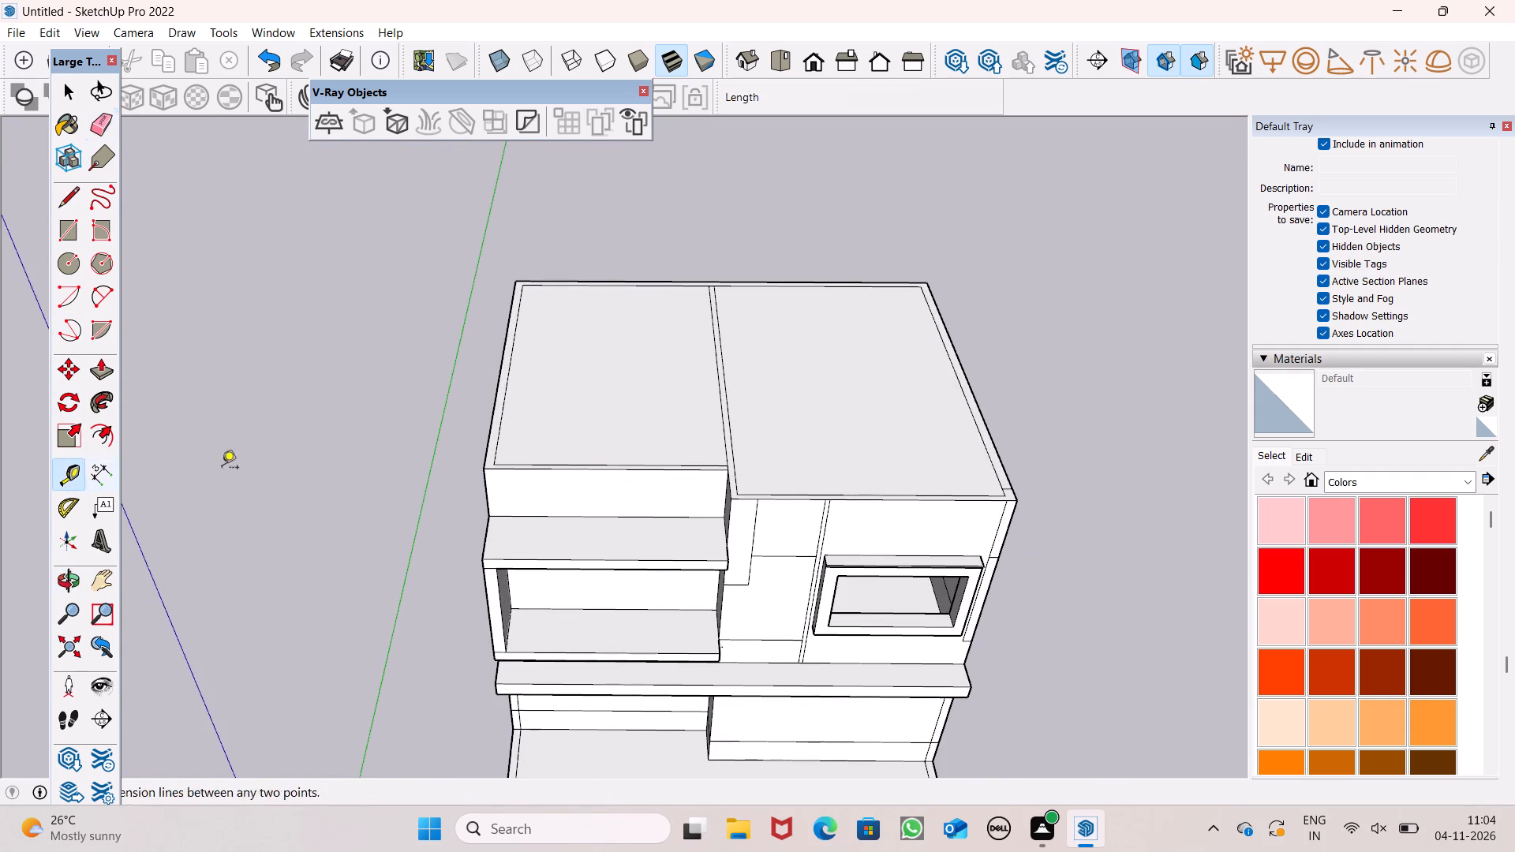
scroll(836, 398, "down", 4)
middle_click_drag(843, 470, 836, 561)
scroll(836, 561, "up", 1)
scroll(748, 479, "up", 6)
scroll(683, 540, "down", 6)
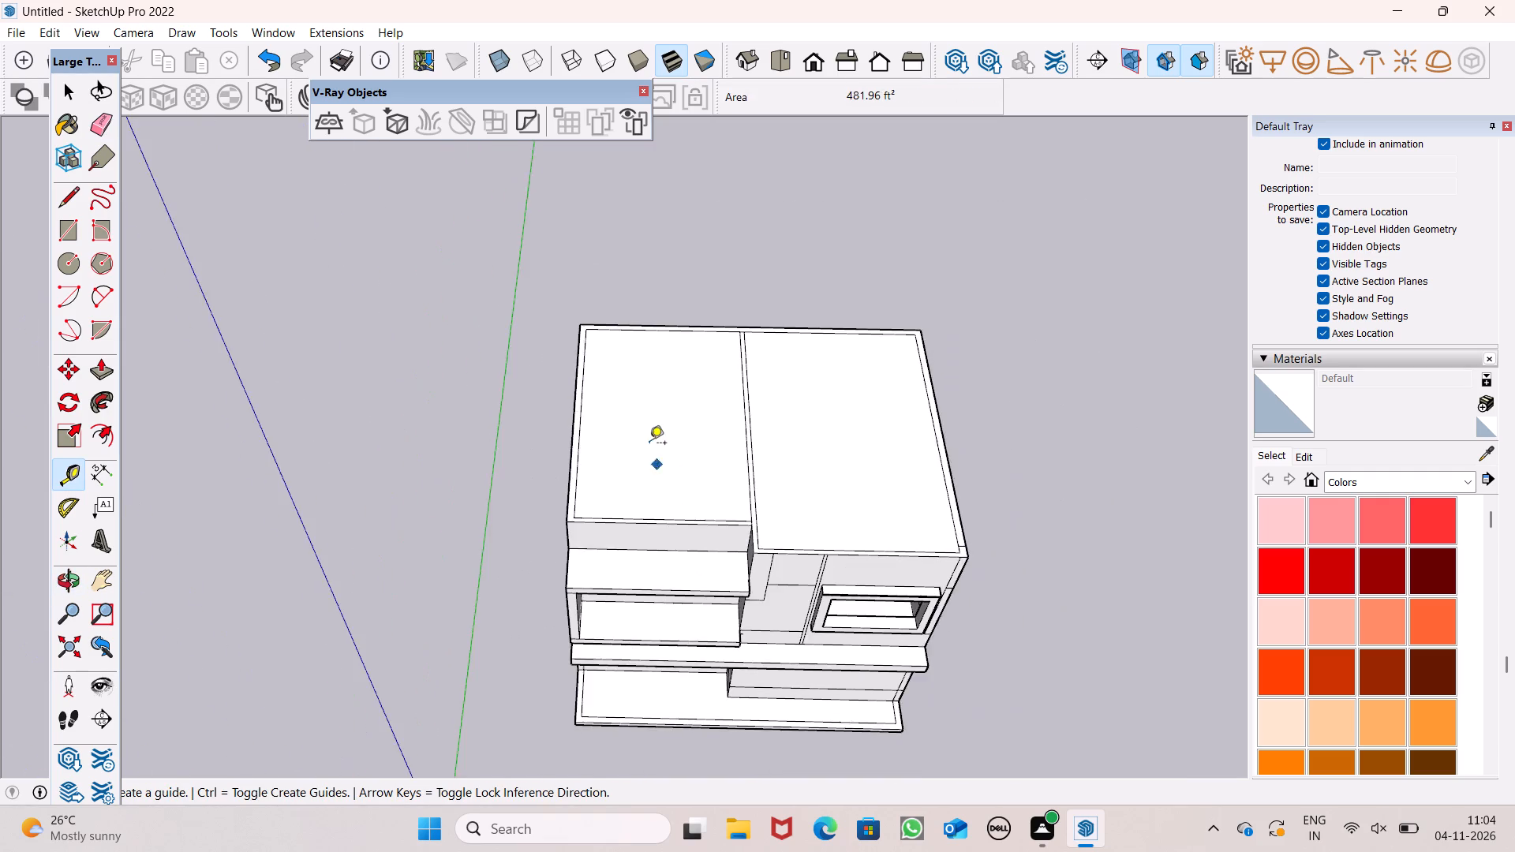
scroll(649, 442, "up", 6)
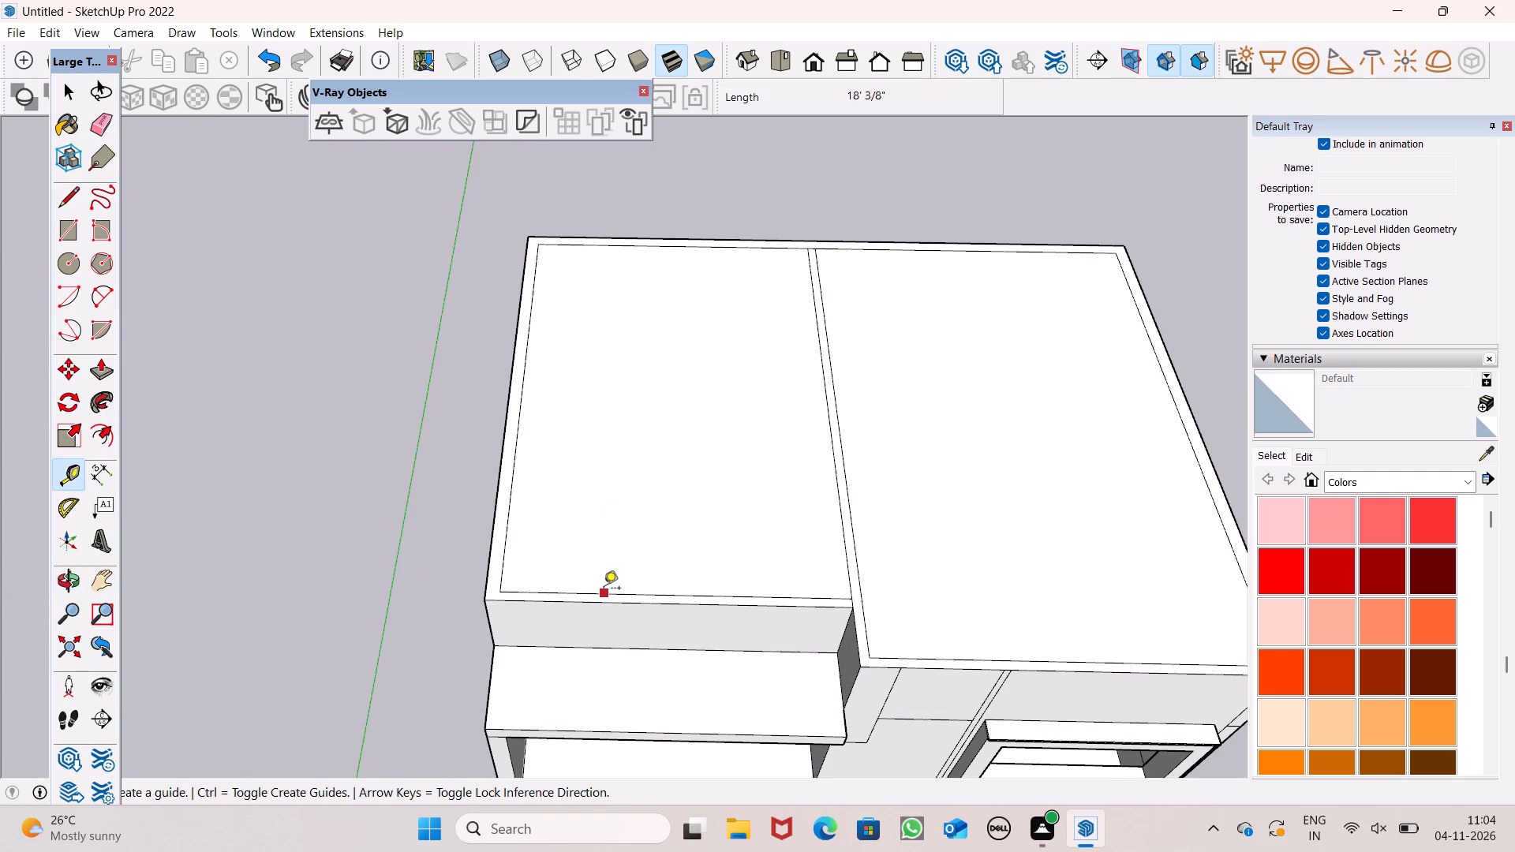
left_click(604, 589)
scroll(646, 461, "up", 2)
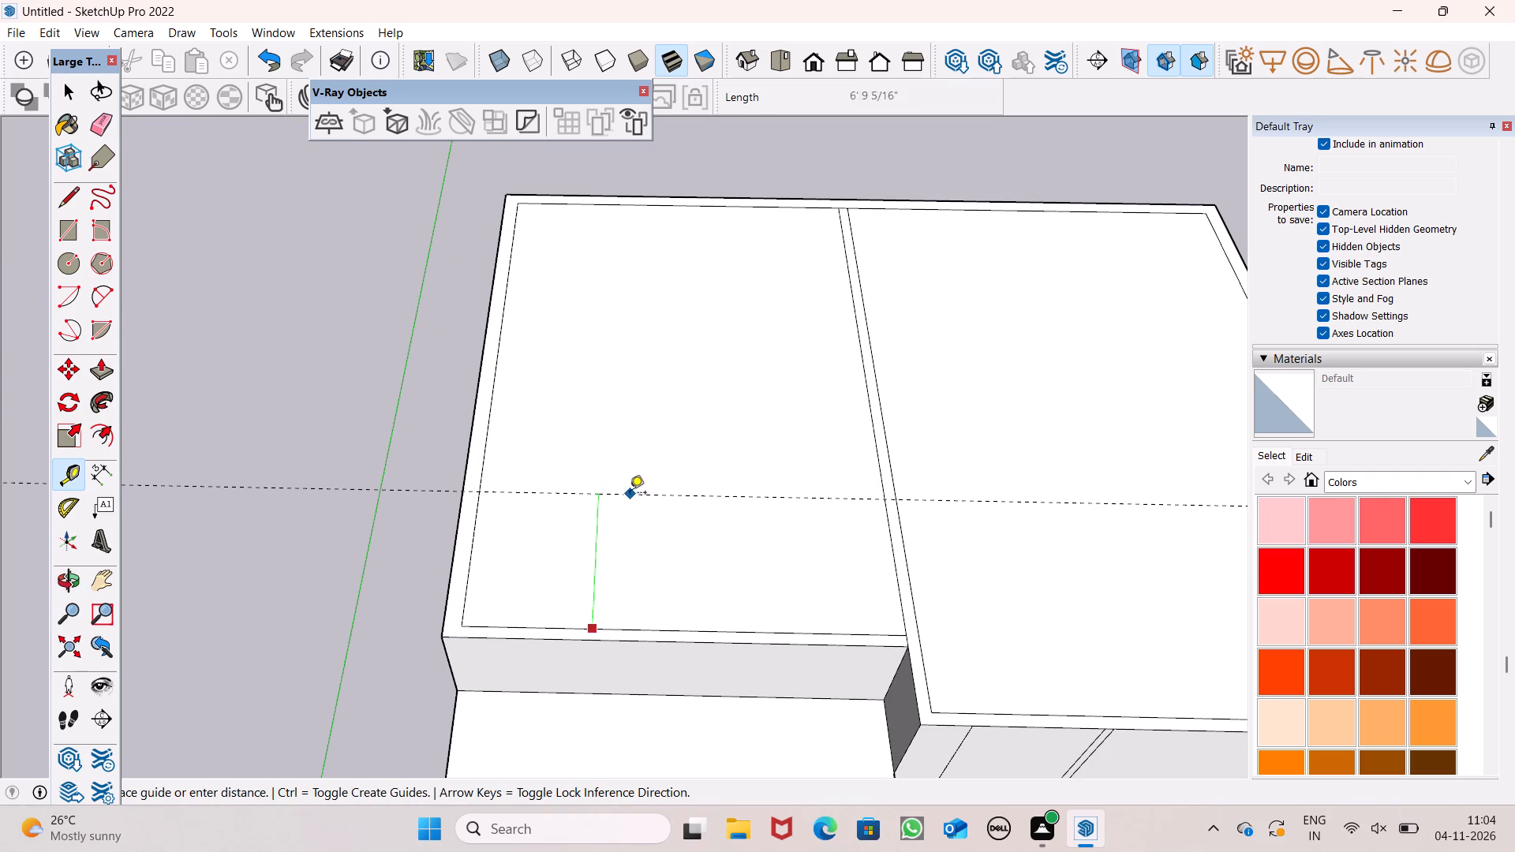
left_click(629, 487)
left_click(628, 489)
type("6\"")
key("Return")
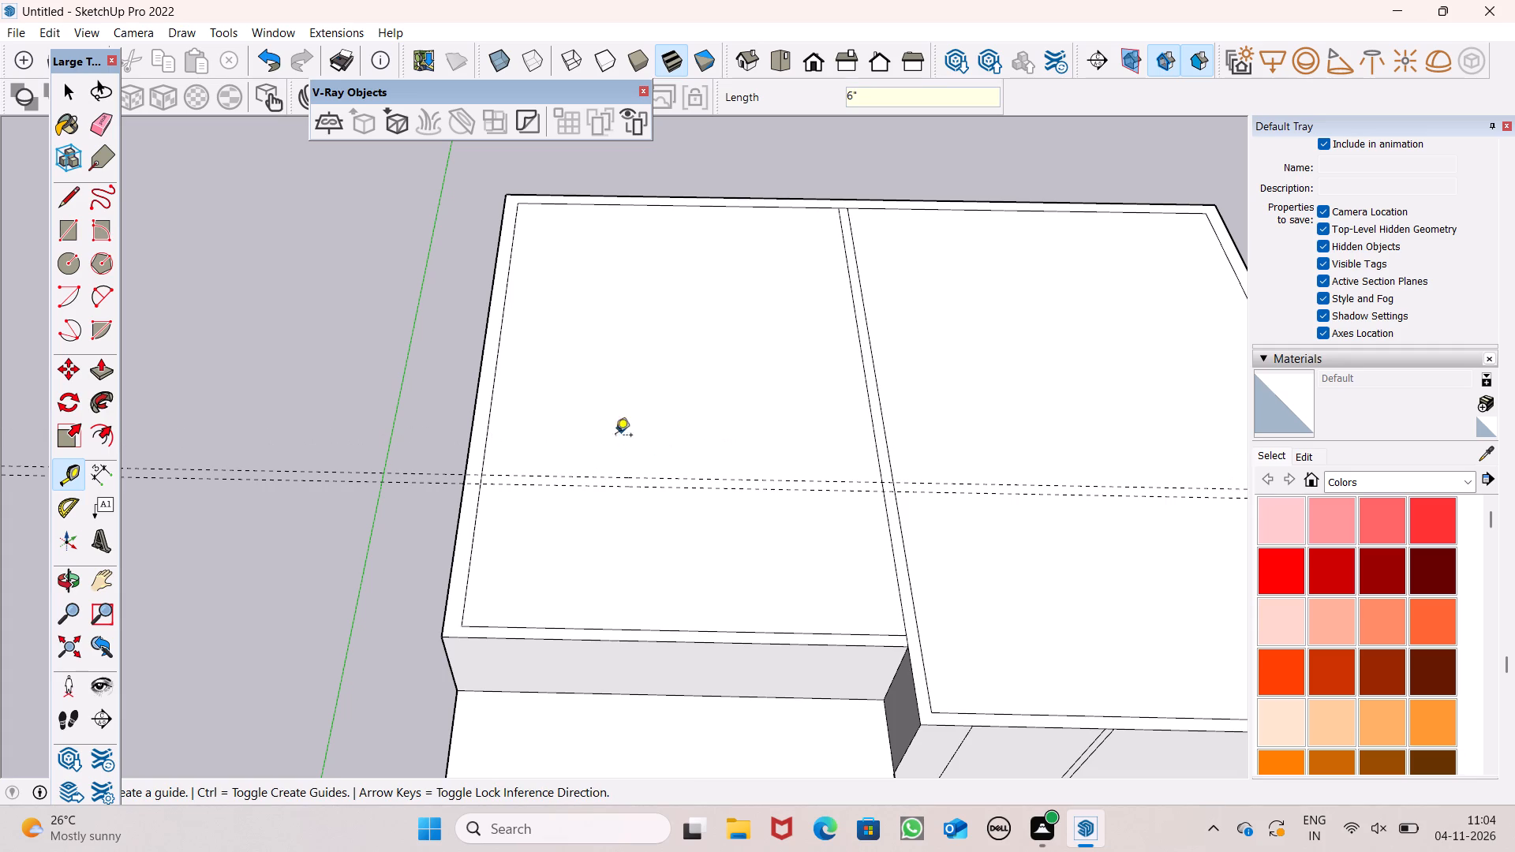
Draw a 6" by 18' 9 3/8" rectangle between the guides across the balcony-side roof, plus a 6" square where it meets the dividing wall.
scroll(575, 504, "down", 2)
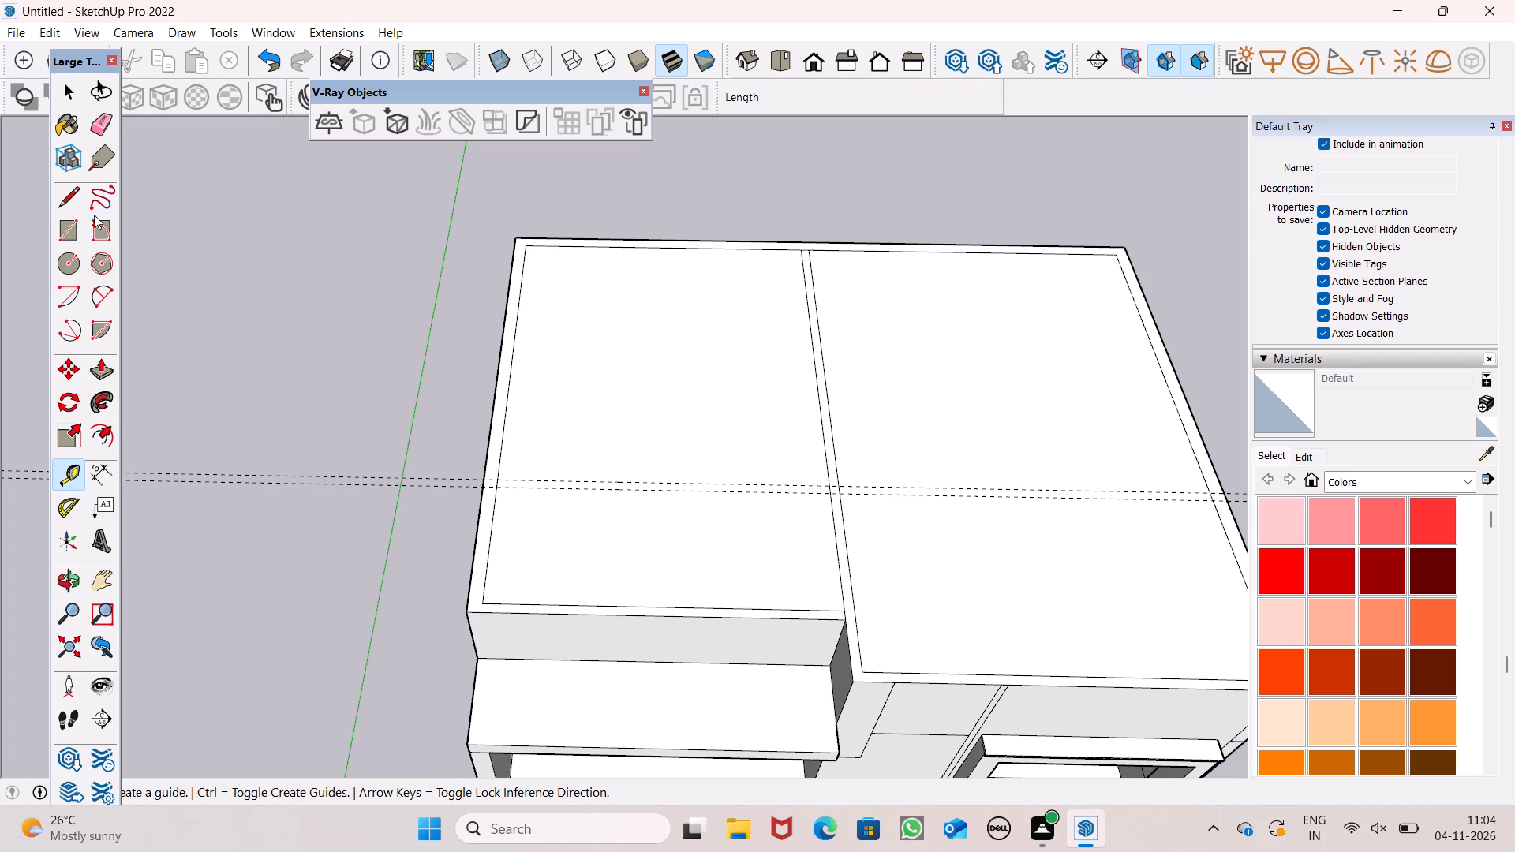
left_click(65, 240)
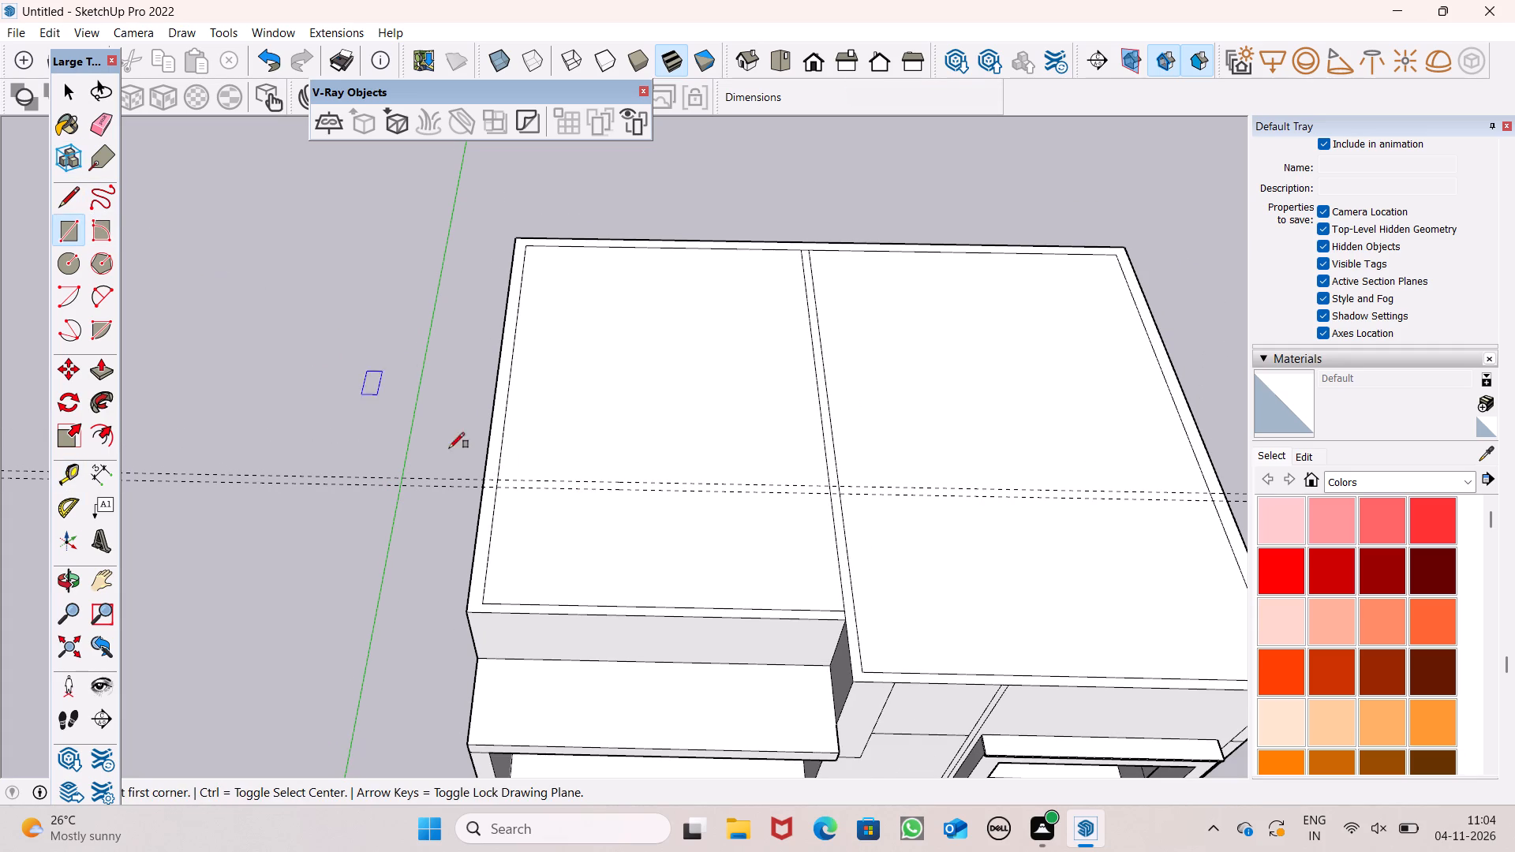
left_click(486, 476)
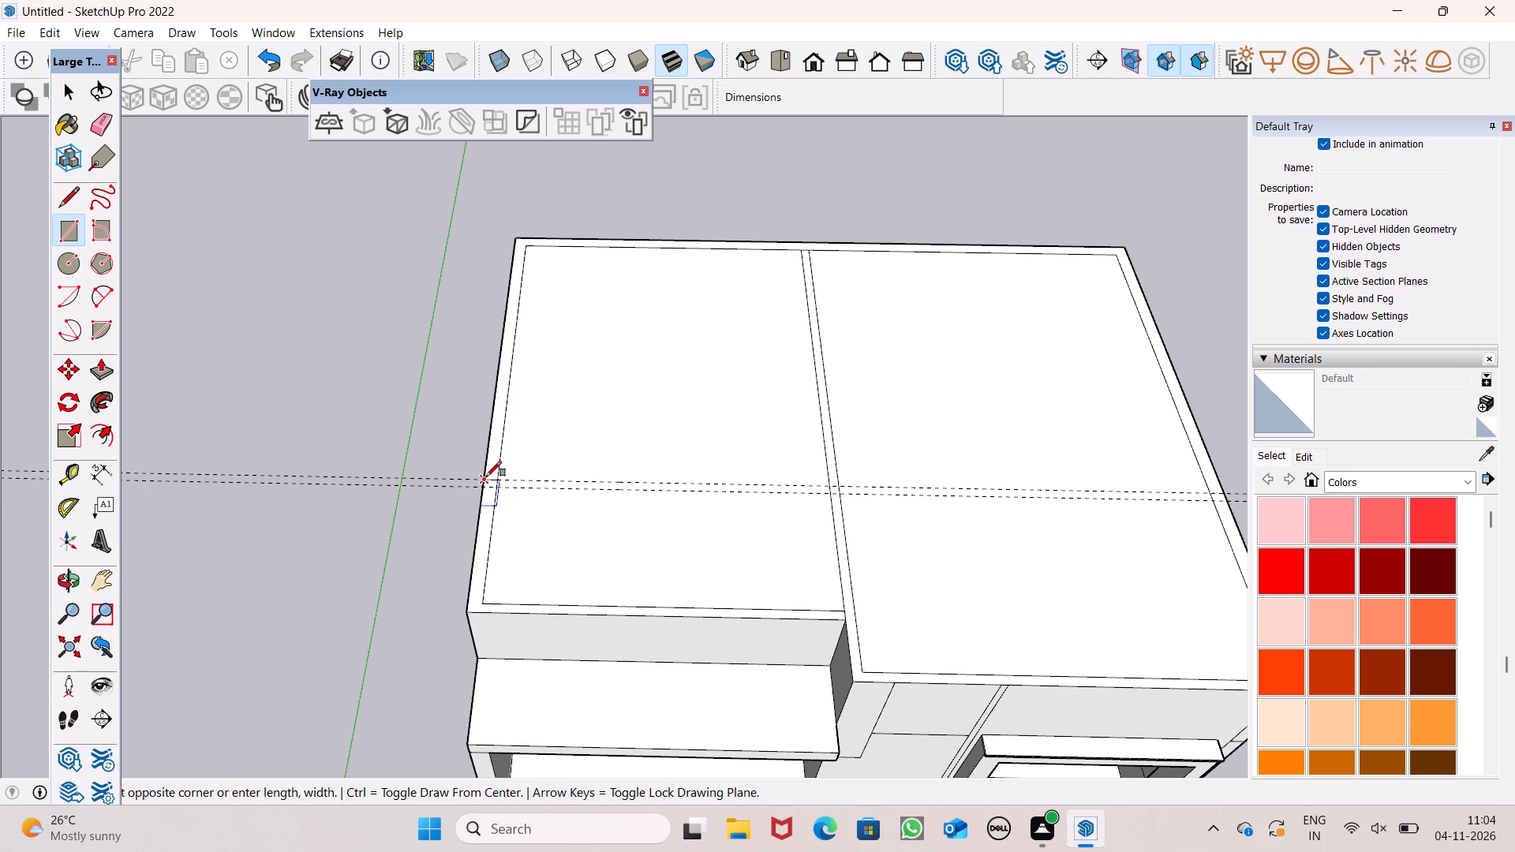
scroll(829, 488, "up", 3)
left_click(829, 499)
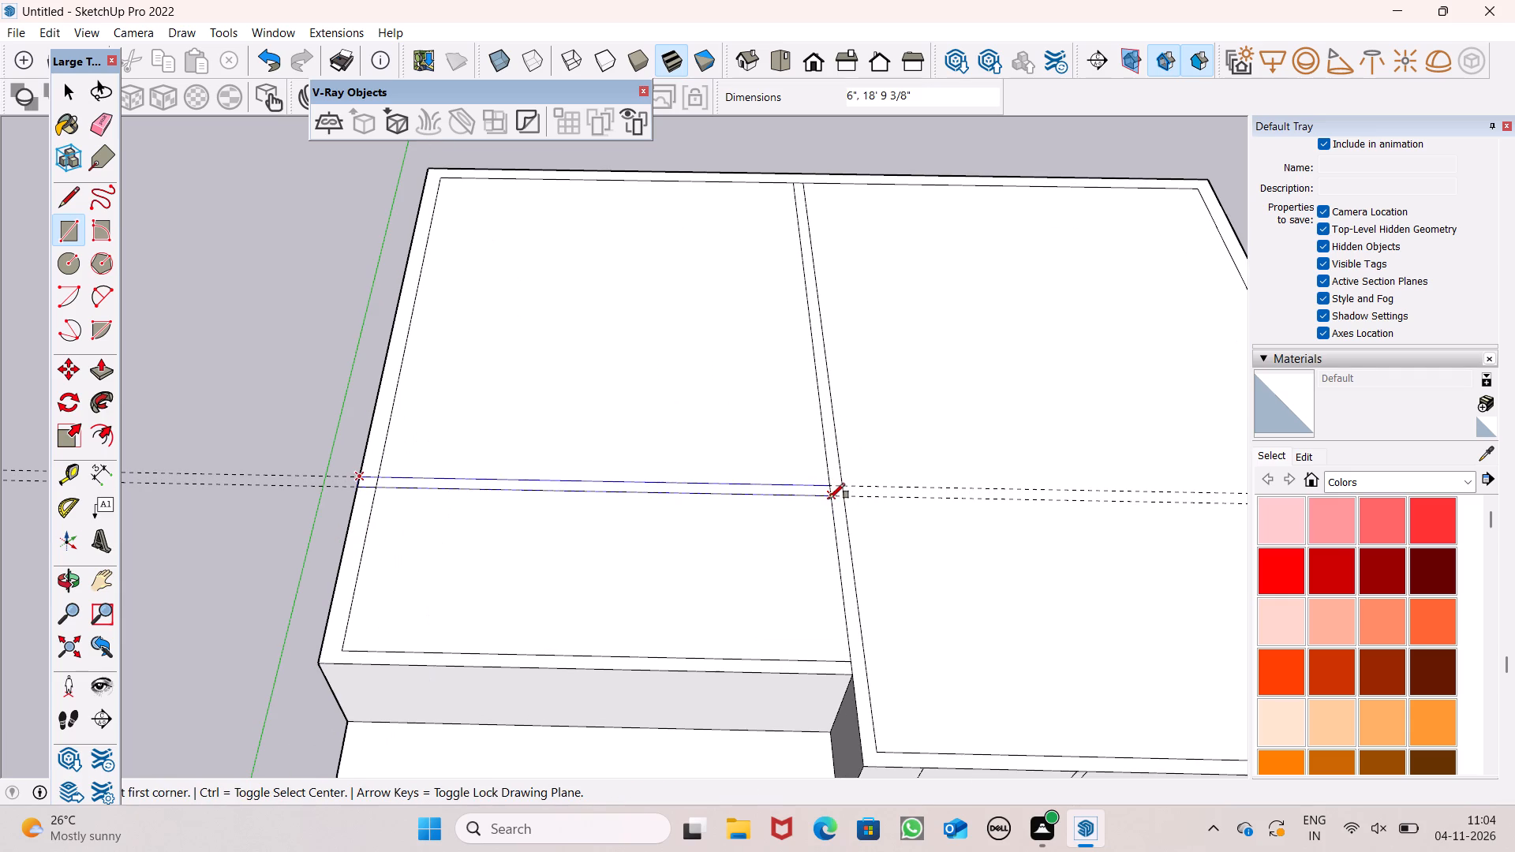
left_click(835, 483)
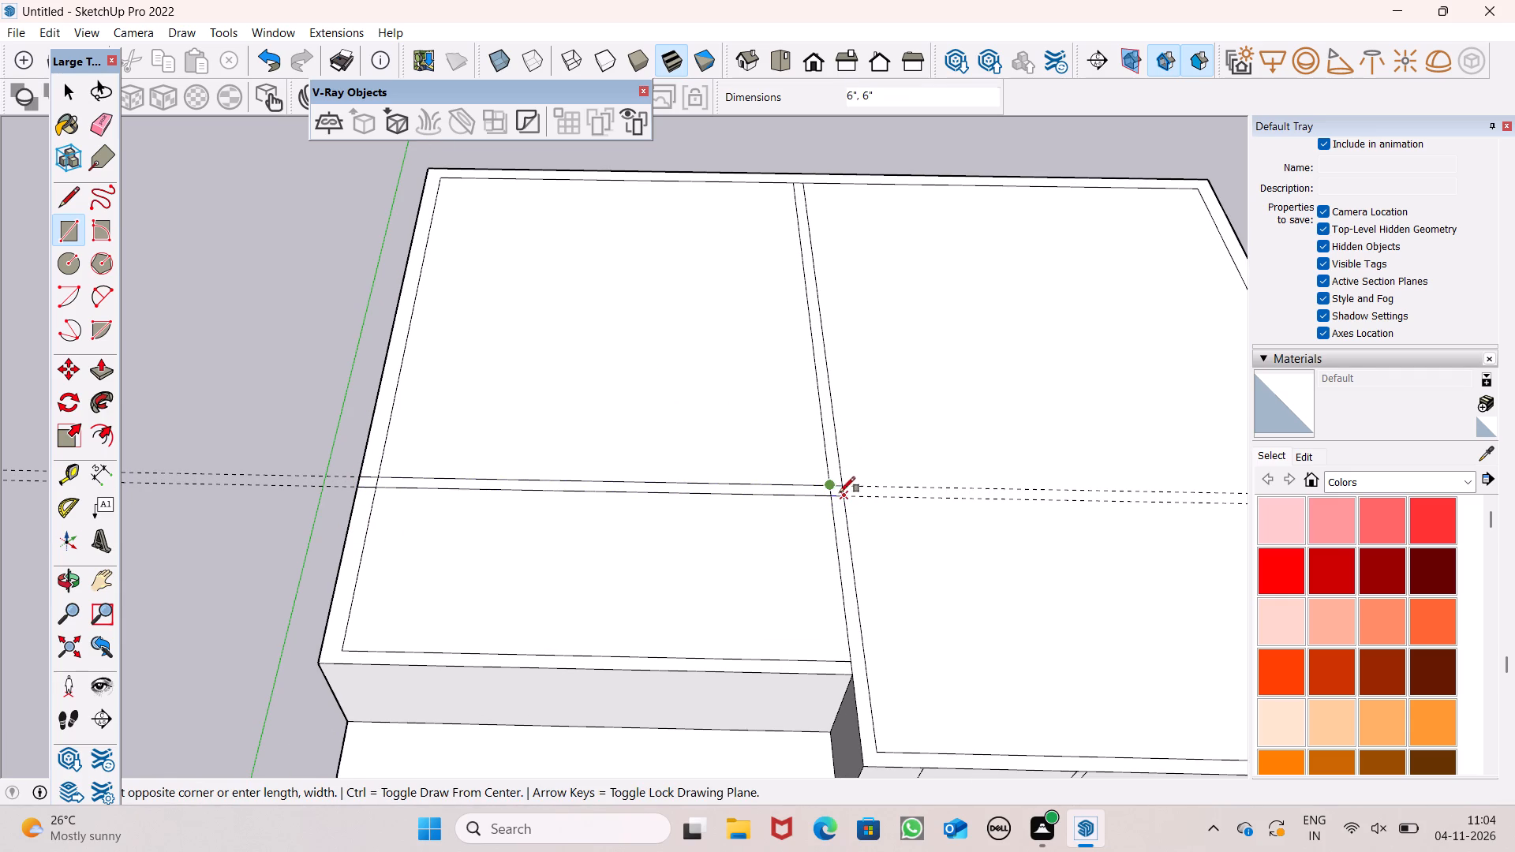
left_click(841, 494)
Erase both construction guides crossing the roof.
scroll(826, 365, "down", 7)
scroll(810, 503, "down", 5)
scroll(766, 435, "up", 3)
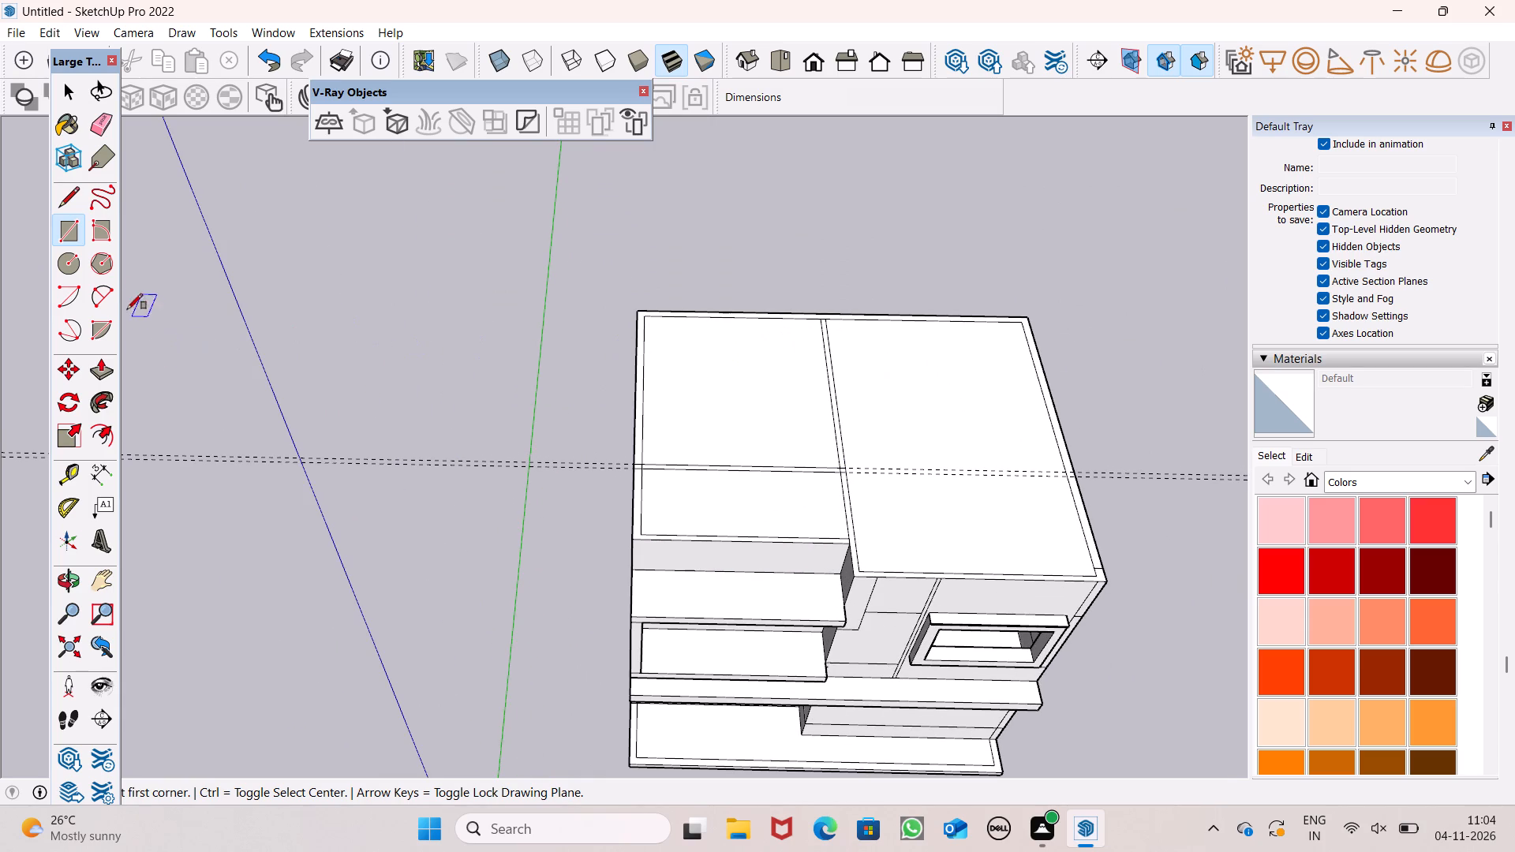
left_click(96, 133)
left_click_drag(606, 459, 600, 473)
Erase the short overlapping edges at both ends of the new roof strip so it merges with the rear section's wall-top border.
scroll(876, 433, "up", 3)
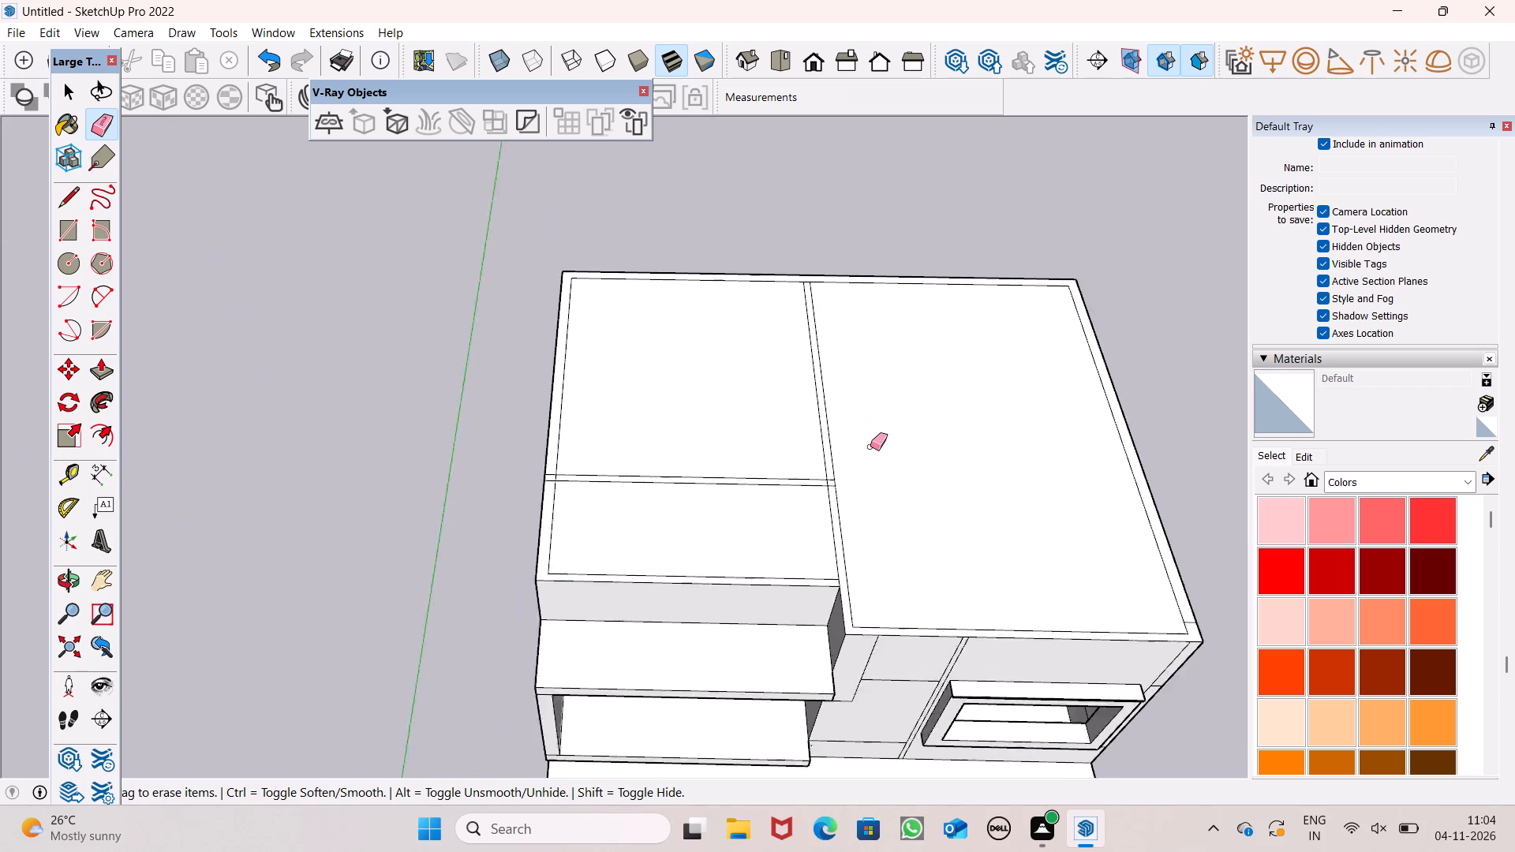
scroll(870, 447, "up", 3)
scroll(810, 514, "up", 11)
left_click_drag(822, 465, 823, 486)
left_click_drag(815, 486, 829, 478)
scroll(858, 450, "down", 11)
scroll(812, 393, "down", 6)
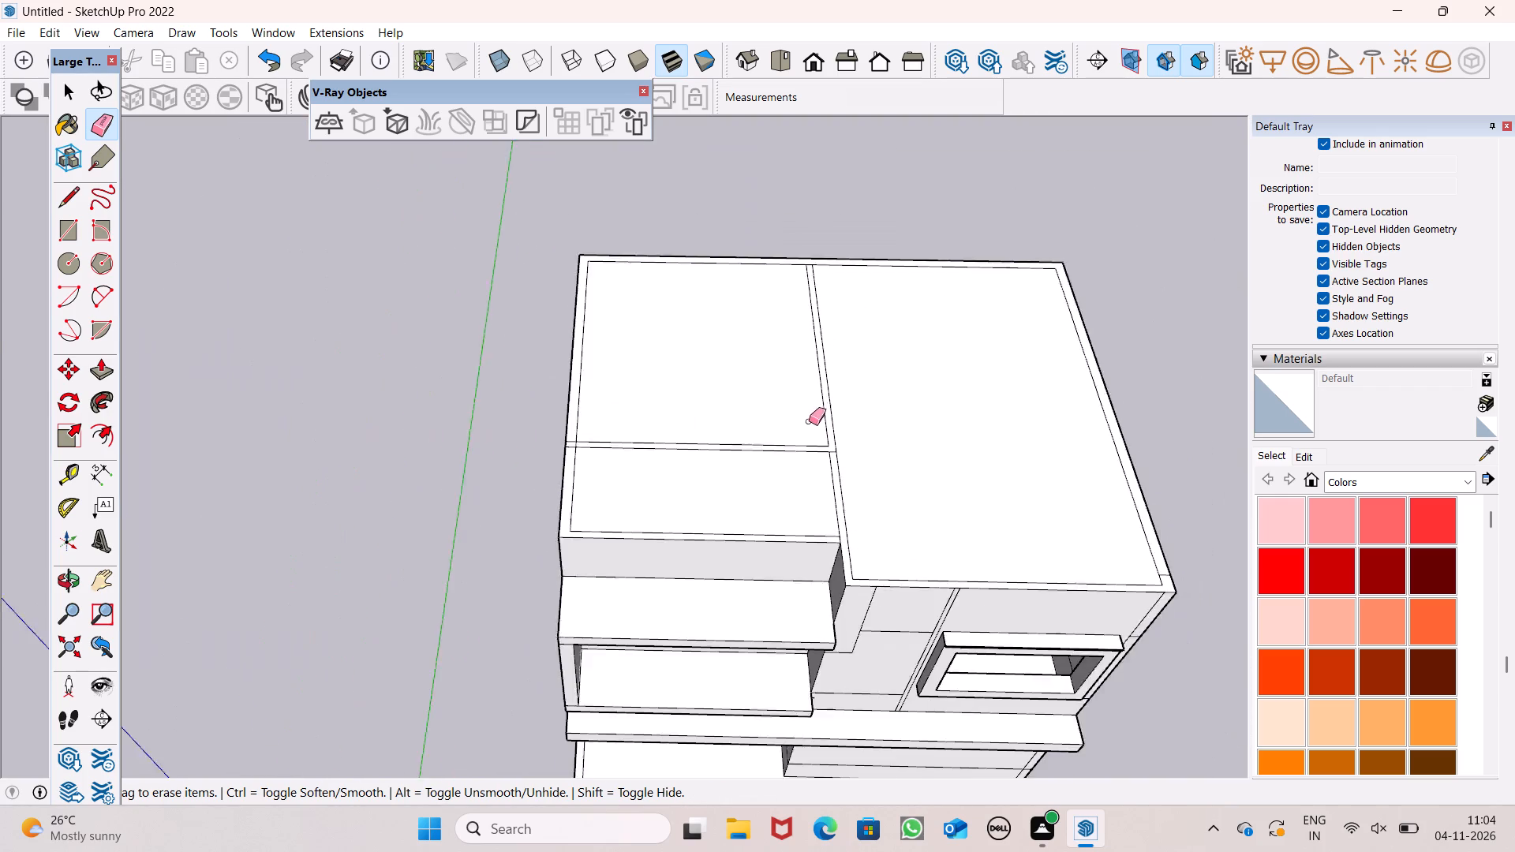
scroll(809, 421, "down", 1)
scroll(601, 466, "up", 12)
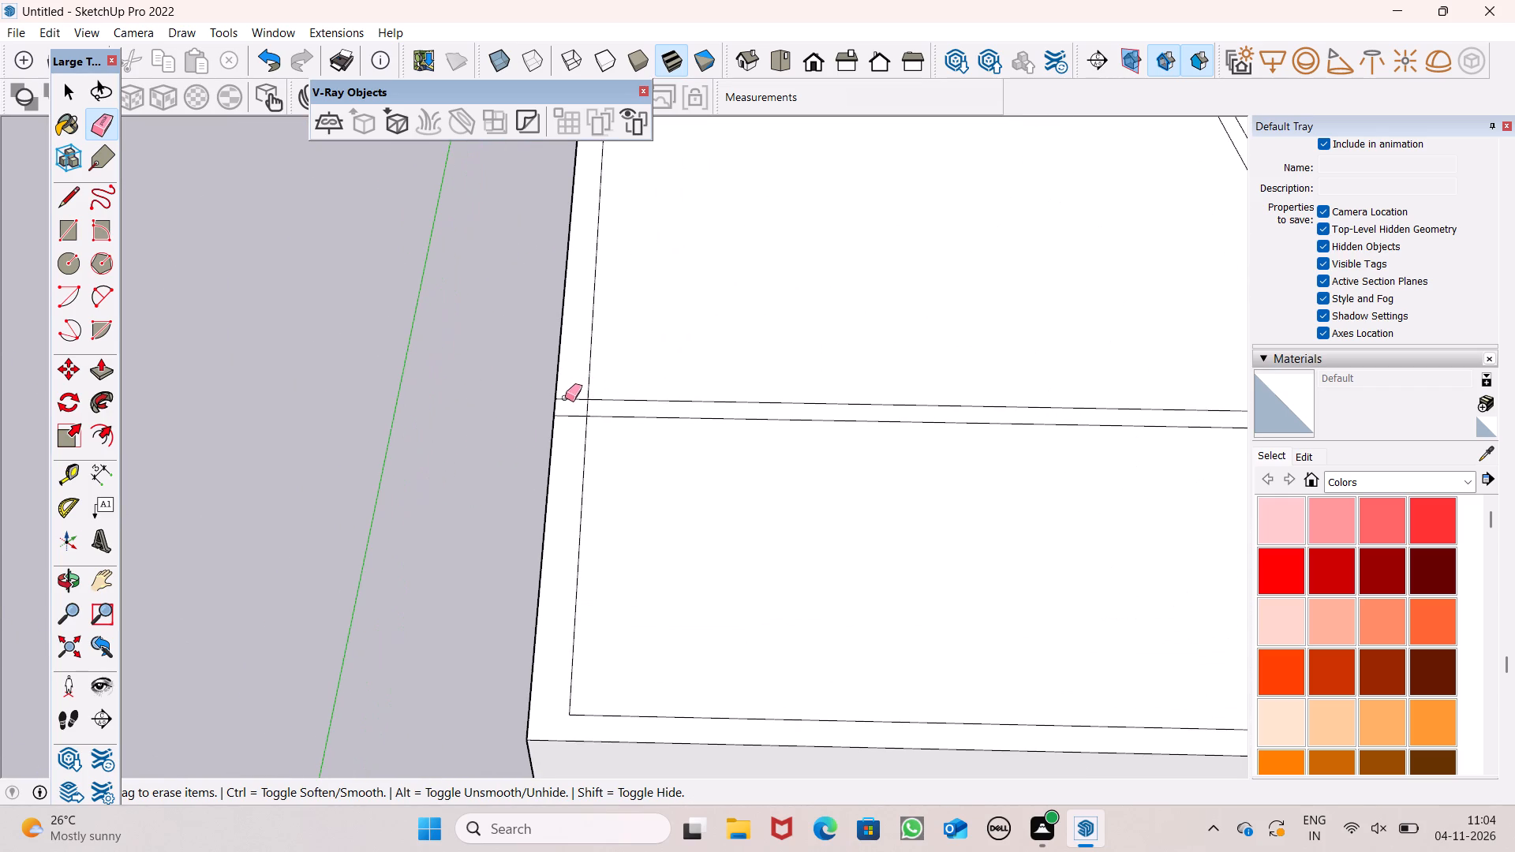
left_click(570, 396)
left_click_drag(593, 404, 586, 403)
scroll(582, 385, "down", 6)
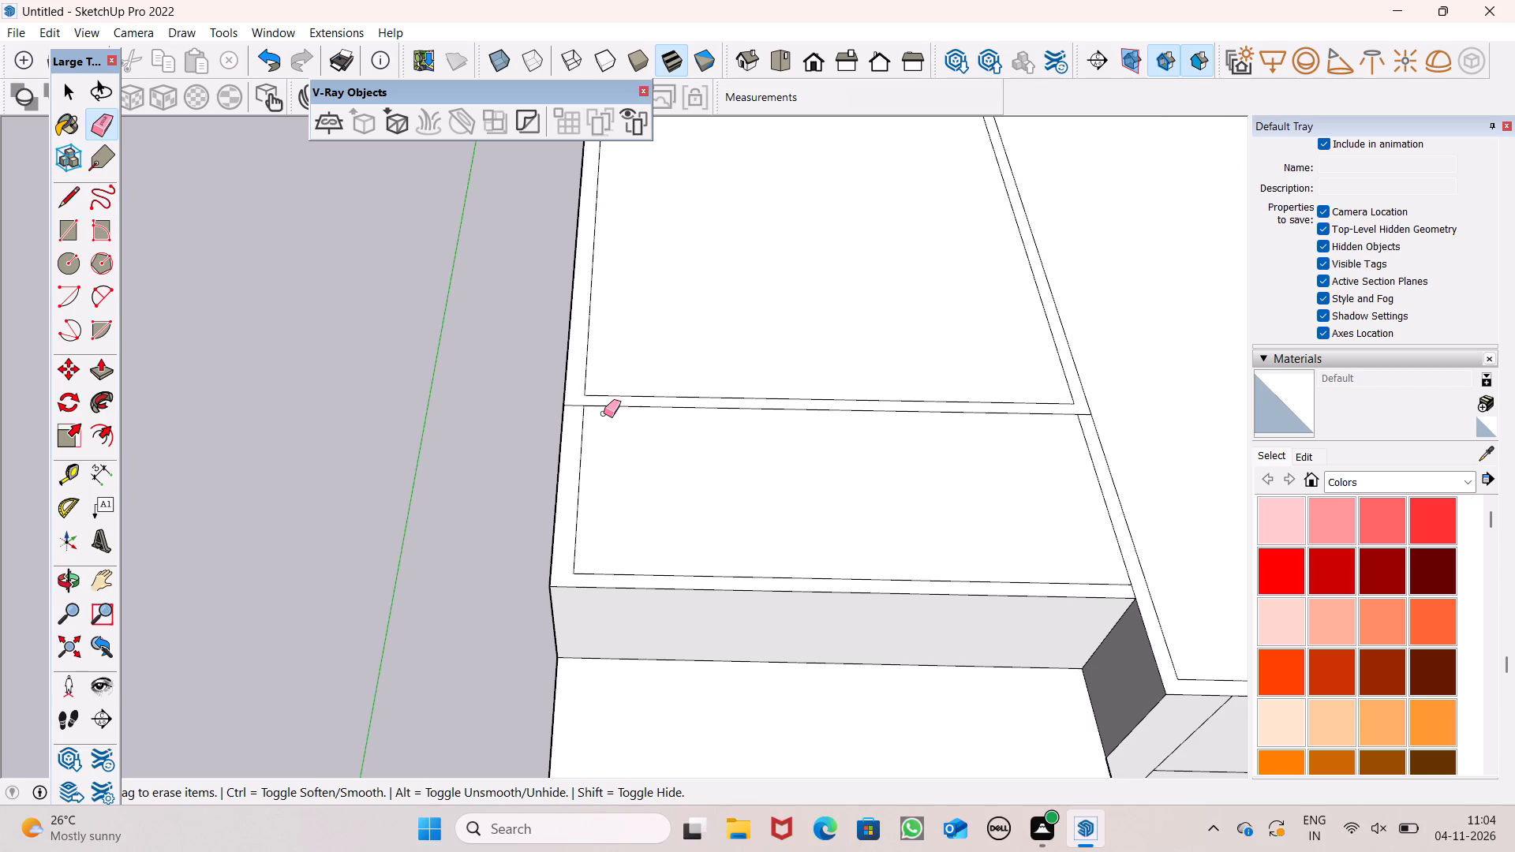
scroll(606, 437, "up", 1)
scroll(606, 463, "down", 8)
scroll(671, 506, "down", 1)
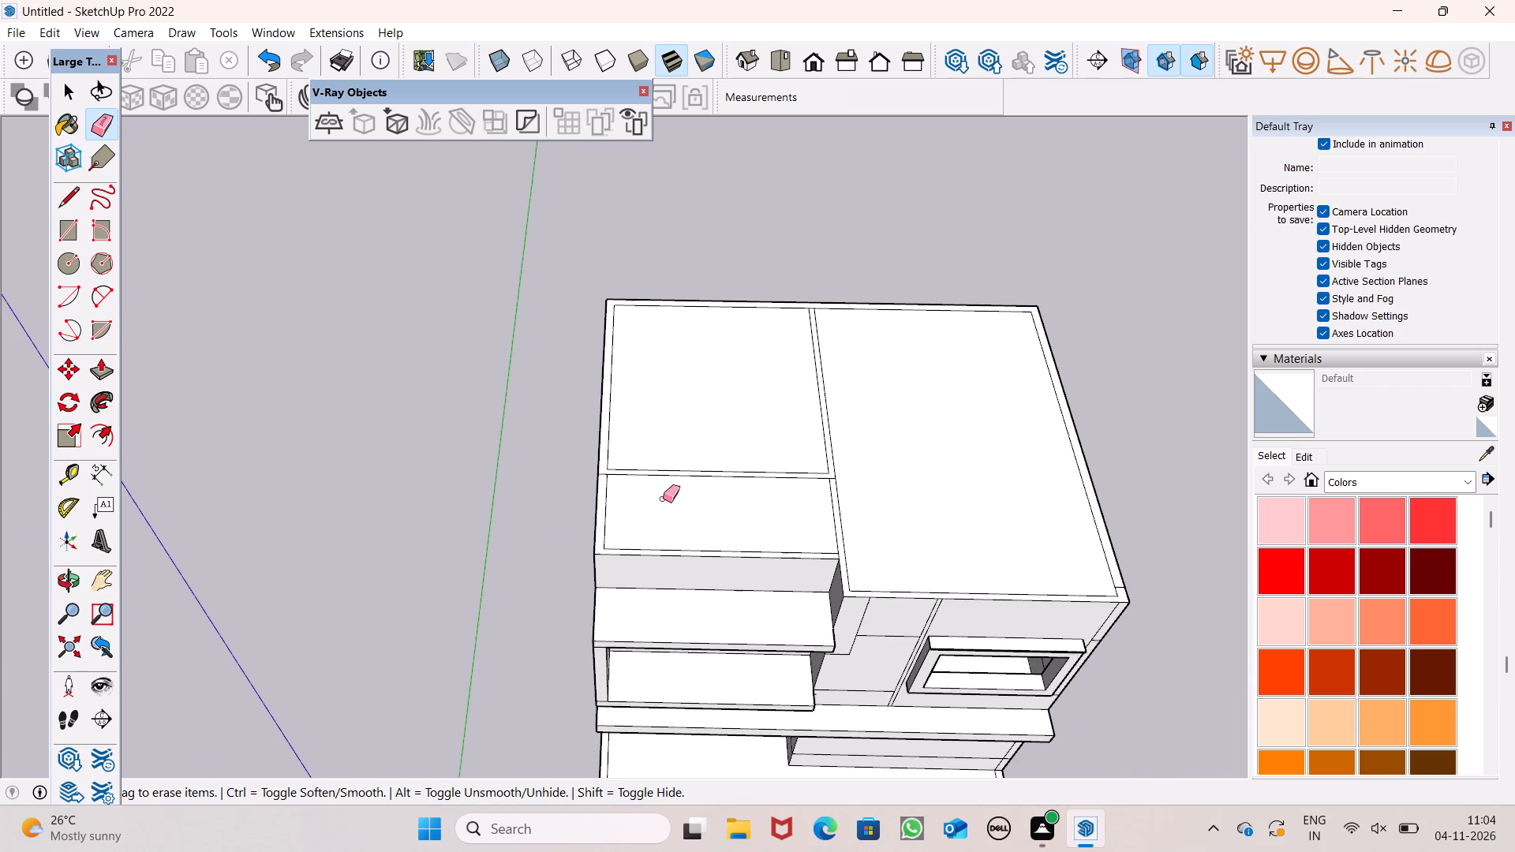
scroll(654, 465, "up", 3)
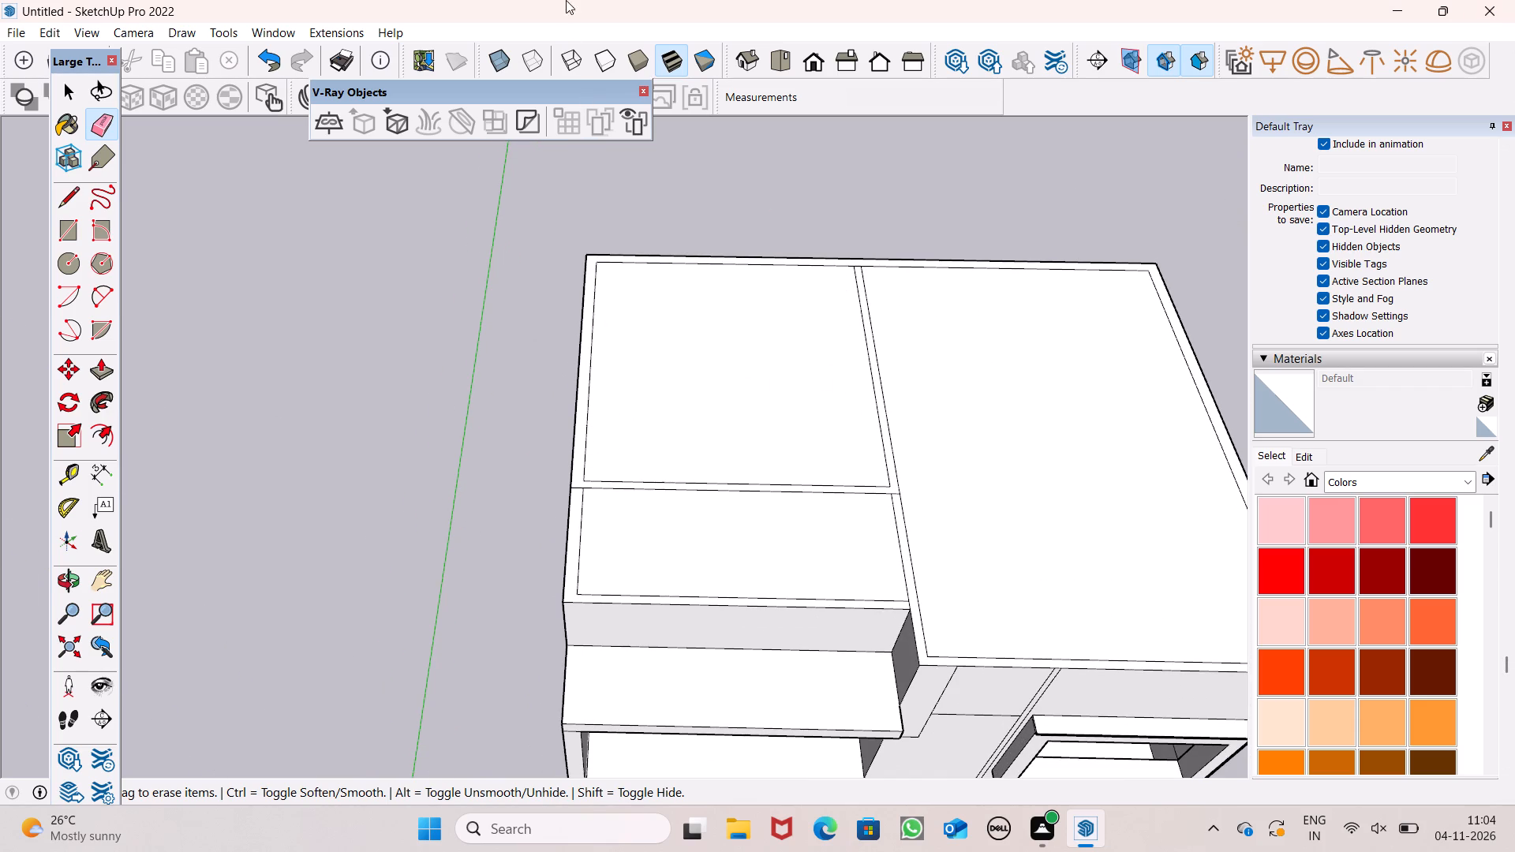
Draw a short line across the rear wall top, extending the dividing wall's edge to the building's outer rear edge.
left_click(65, 201)
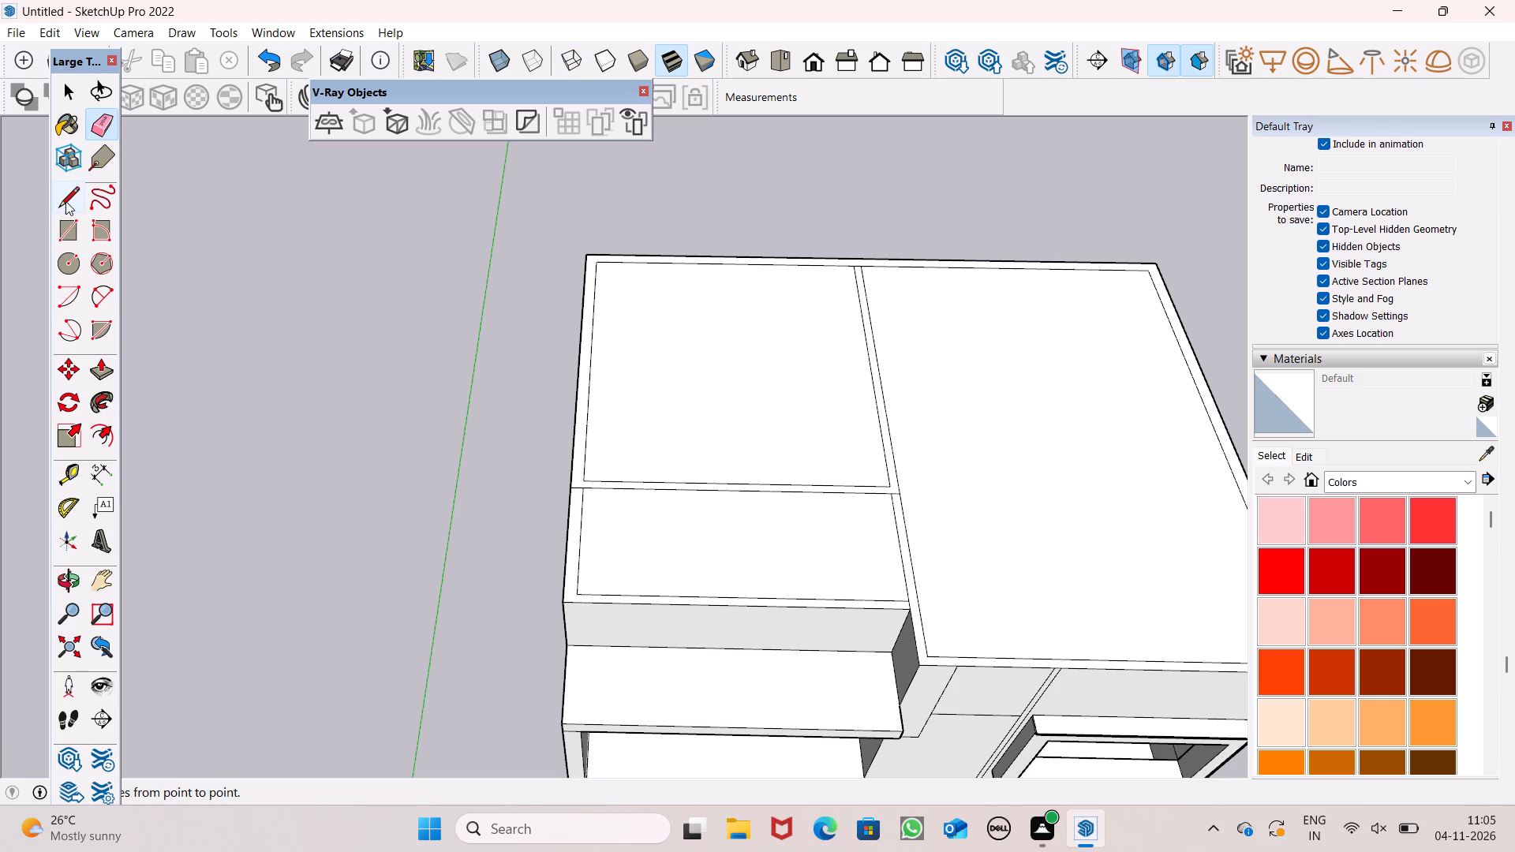
scroll(665, 181, "up", 6)
scroll(938, 274, "up", 7)
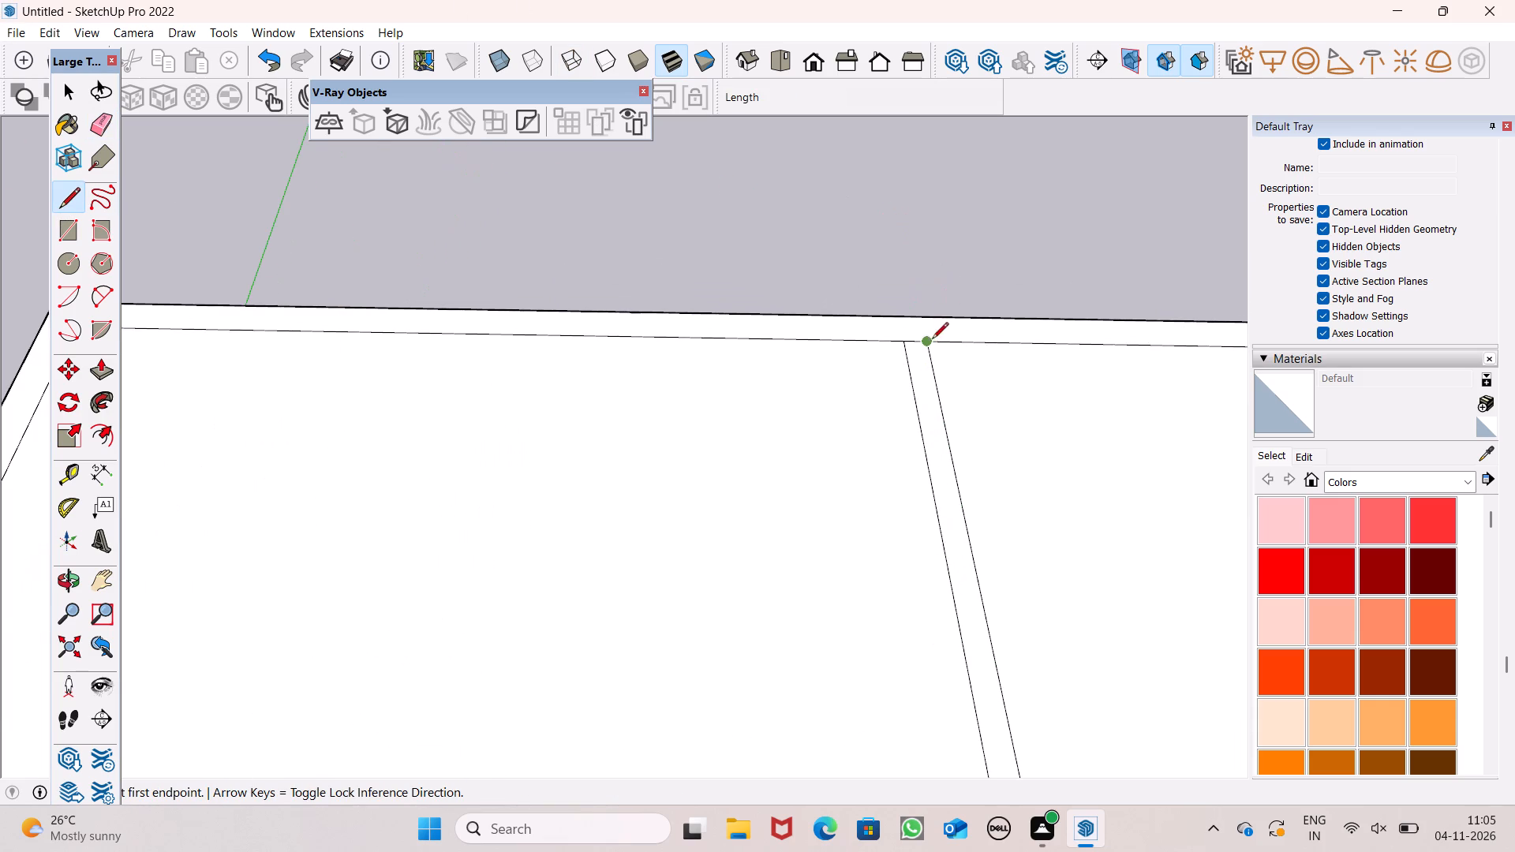
left_click(928, 338)
left_click(922, 318)
scroll(825, 181, "down", 5)
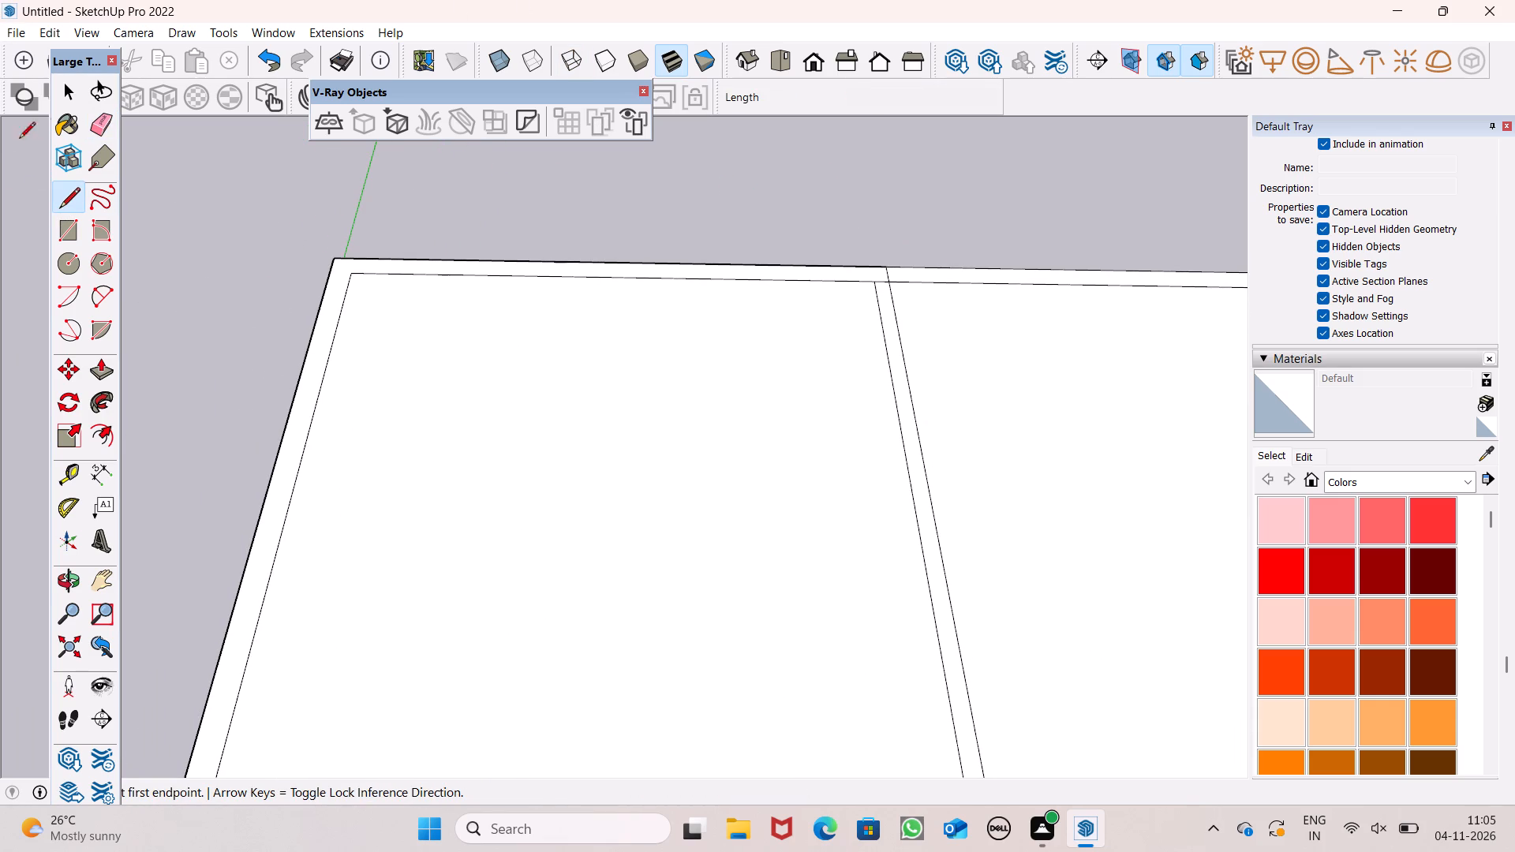
Erase the short edge where the dividing wall meets the rear wall top, closing the border around the rear balcony-side roof section.
left_click(115, 125)
scroll(943, 294, "up", 6)
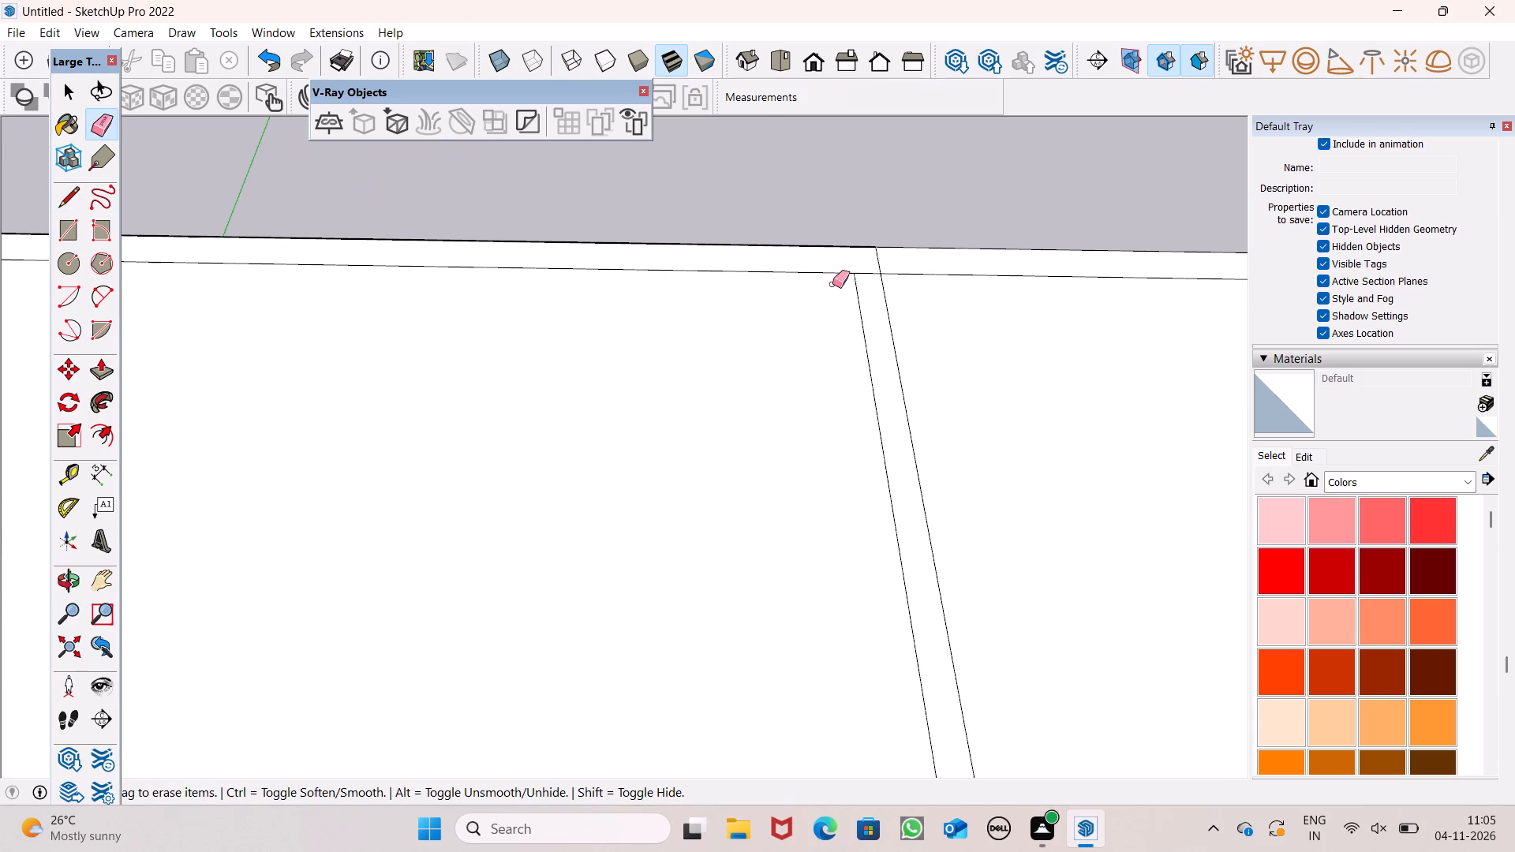
left_click_drag(866, 266, 865, 275)
scroll(884, 237, "down", 12)
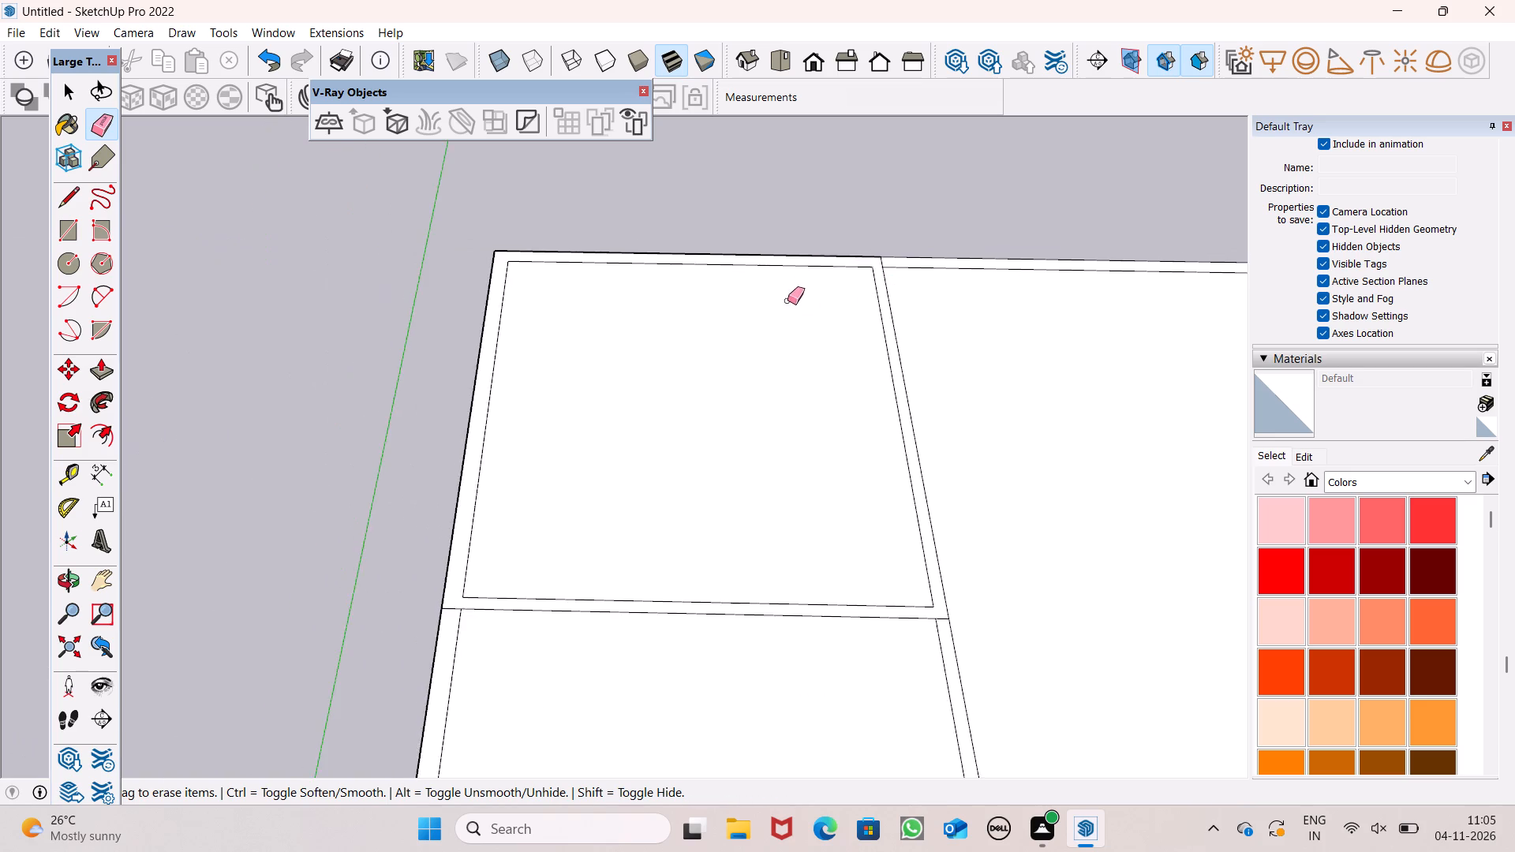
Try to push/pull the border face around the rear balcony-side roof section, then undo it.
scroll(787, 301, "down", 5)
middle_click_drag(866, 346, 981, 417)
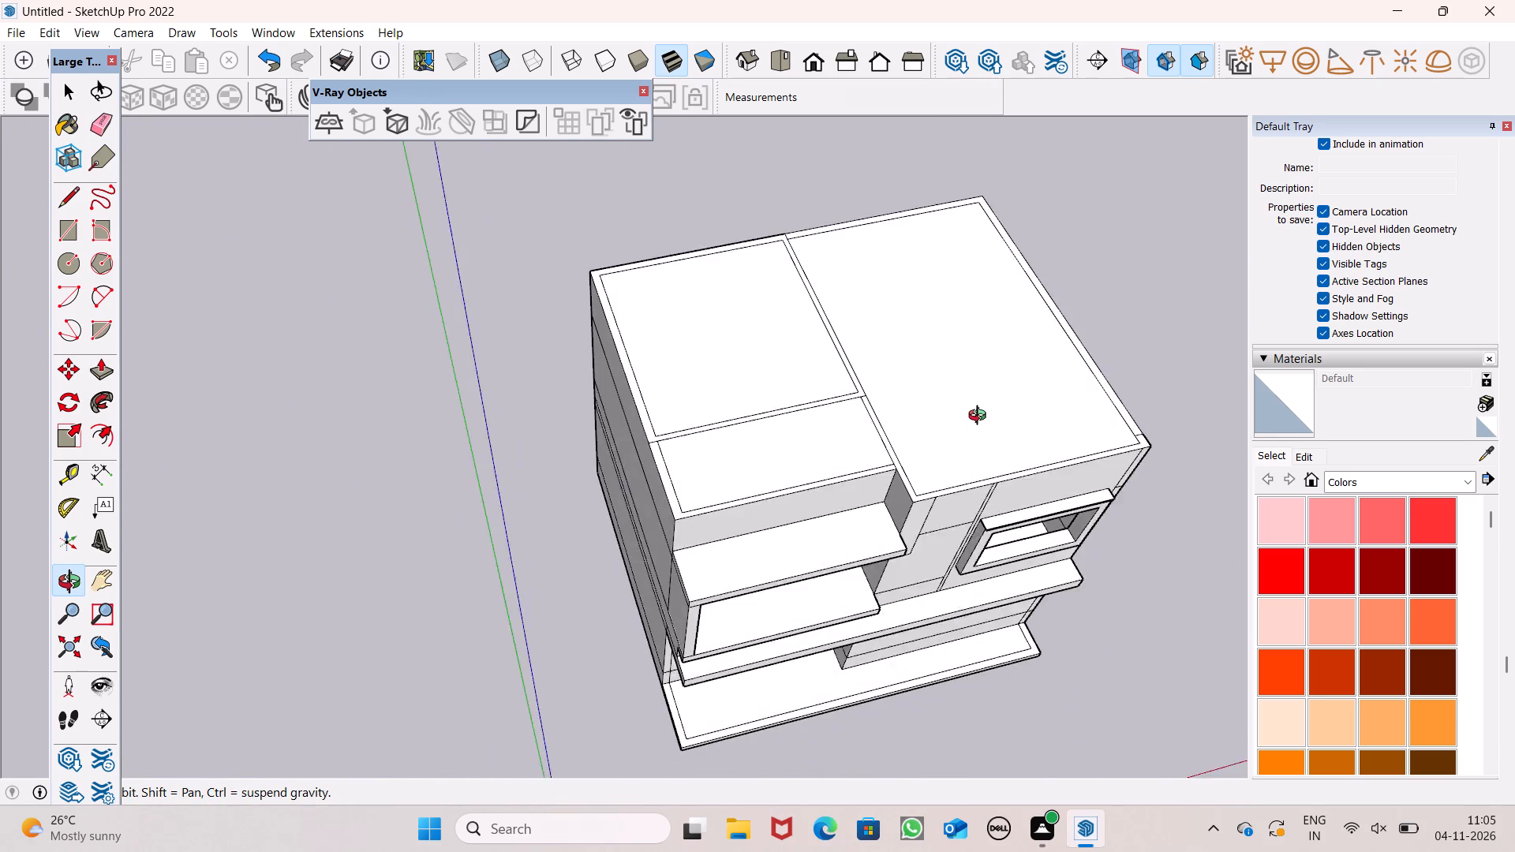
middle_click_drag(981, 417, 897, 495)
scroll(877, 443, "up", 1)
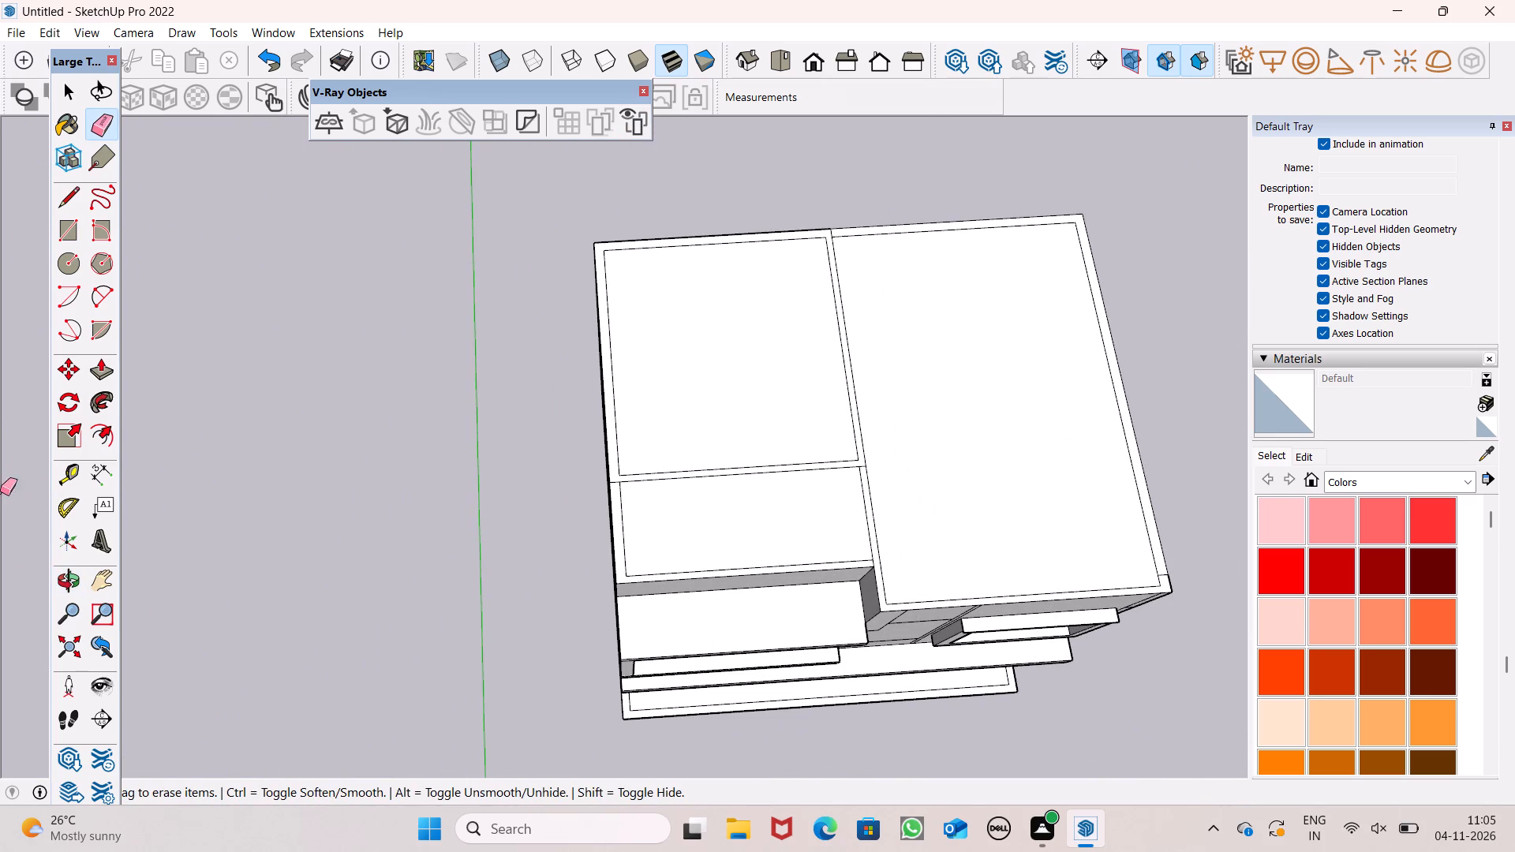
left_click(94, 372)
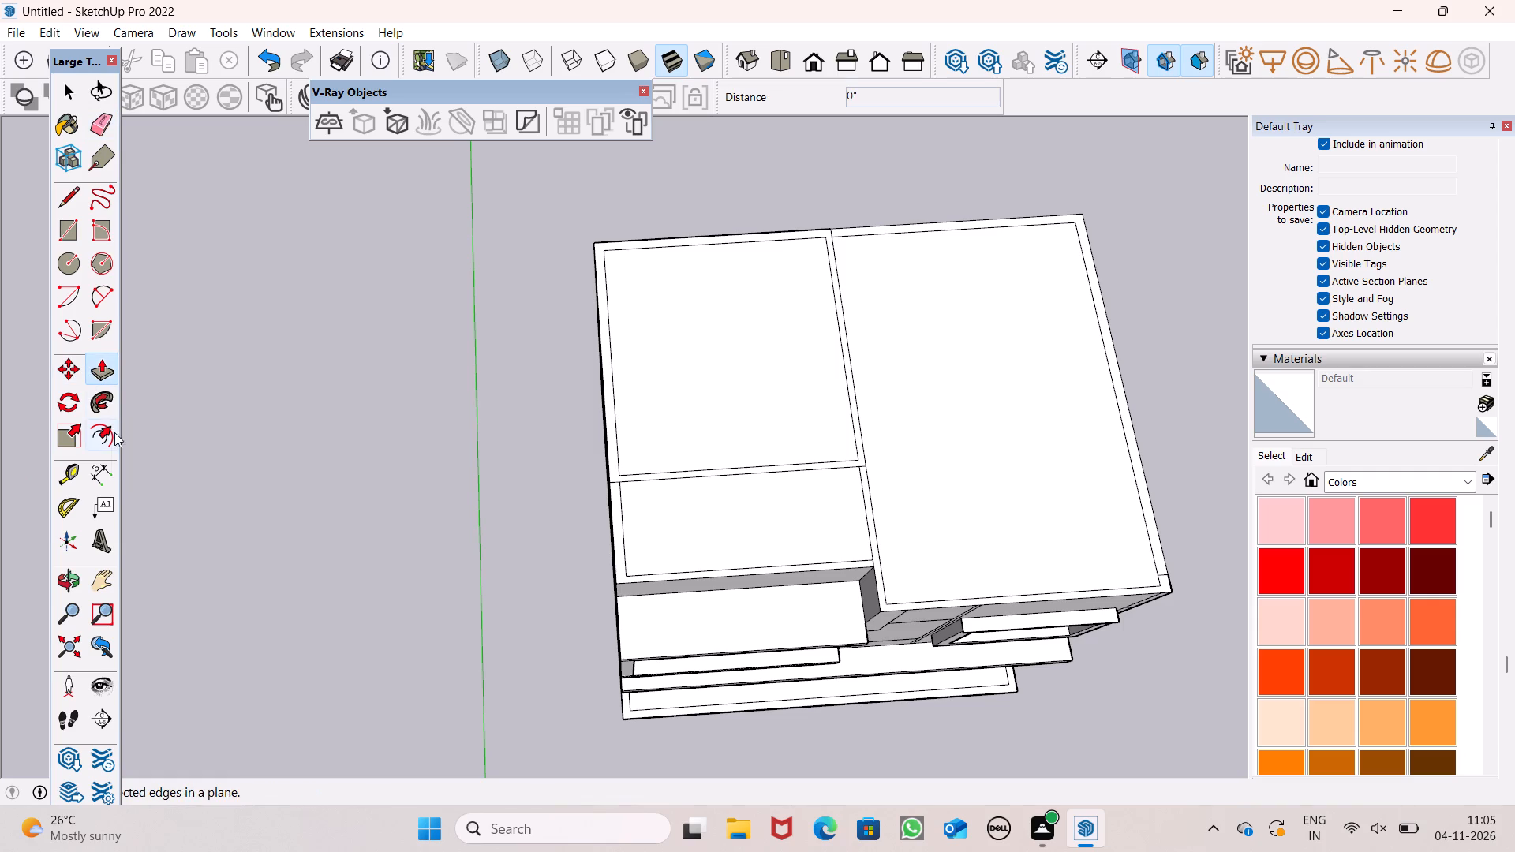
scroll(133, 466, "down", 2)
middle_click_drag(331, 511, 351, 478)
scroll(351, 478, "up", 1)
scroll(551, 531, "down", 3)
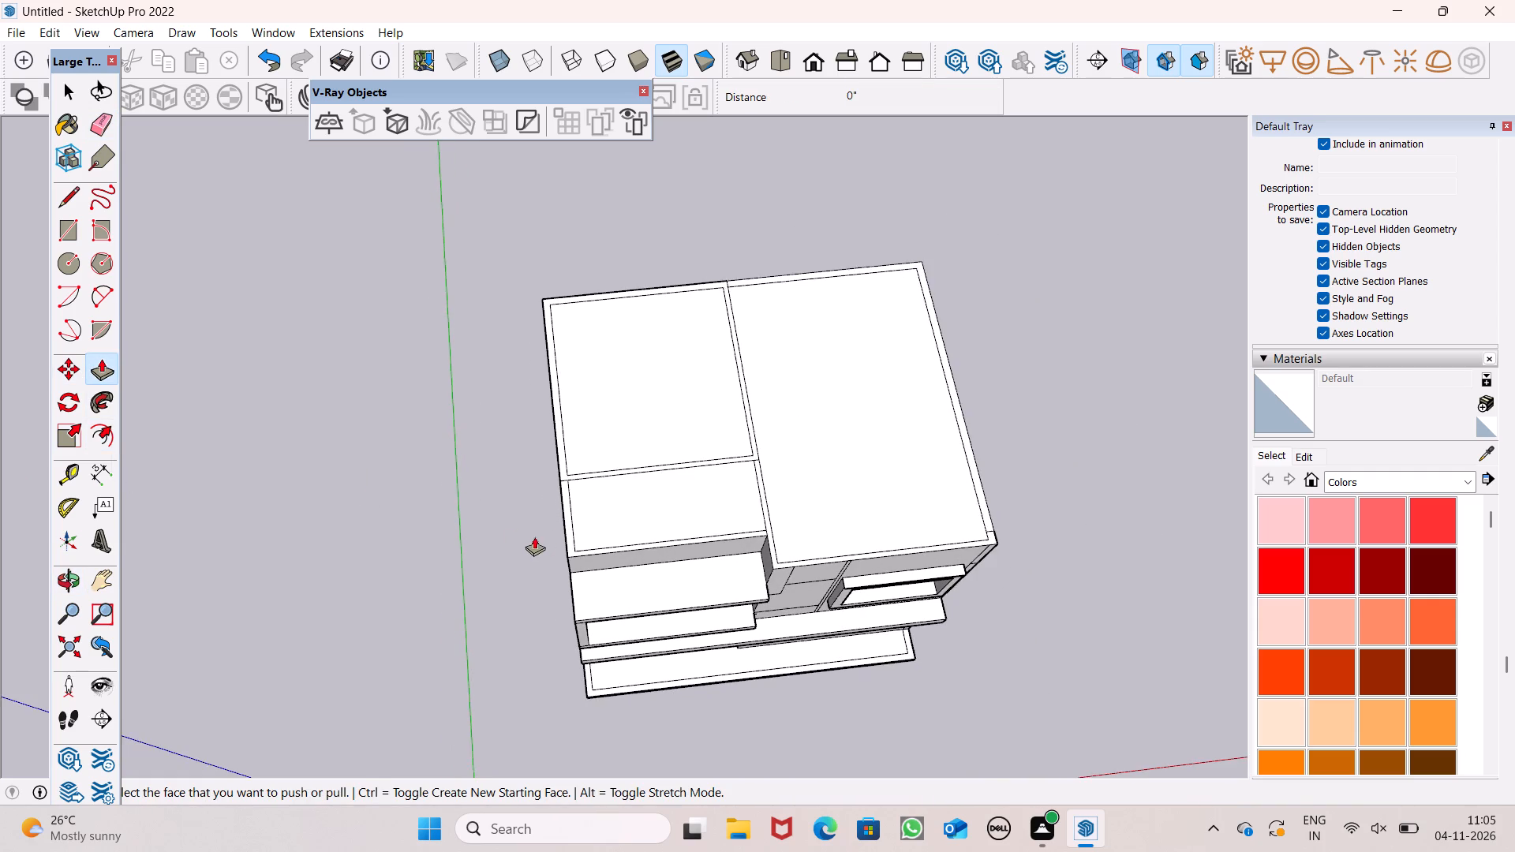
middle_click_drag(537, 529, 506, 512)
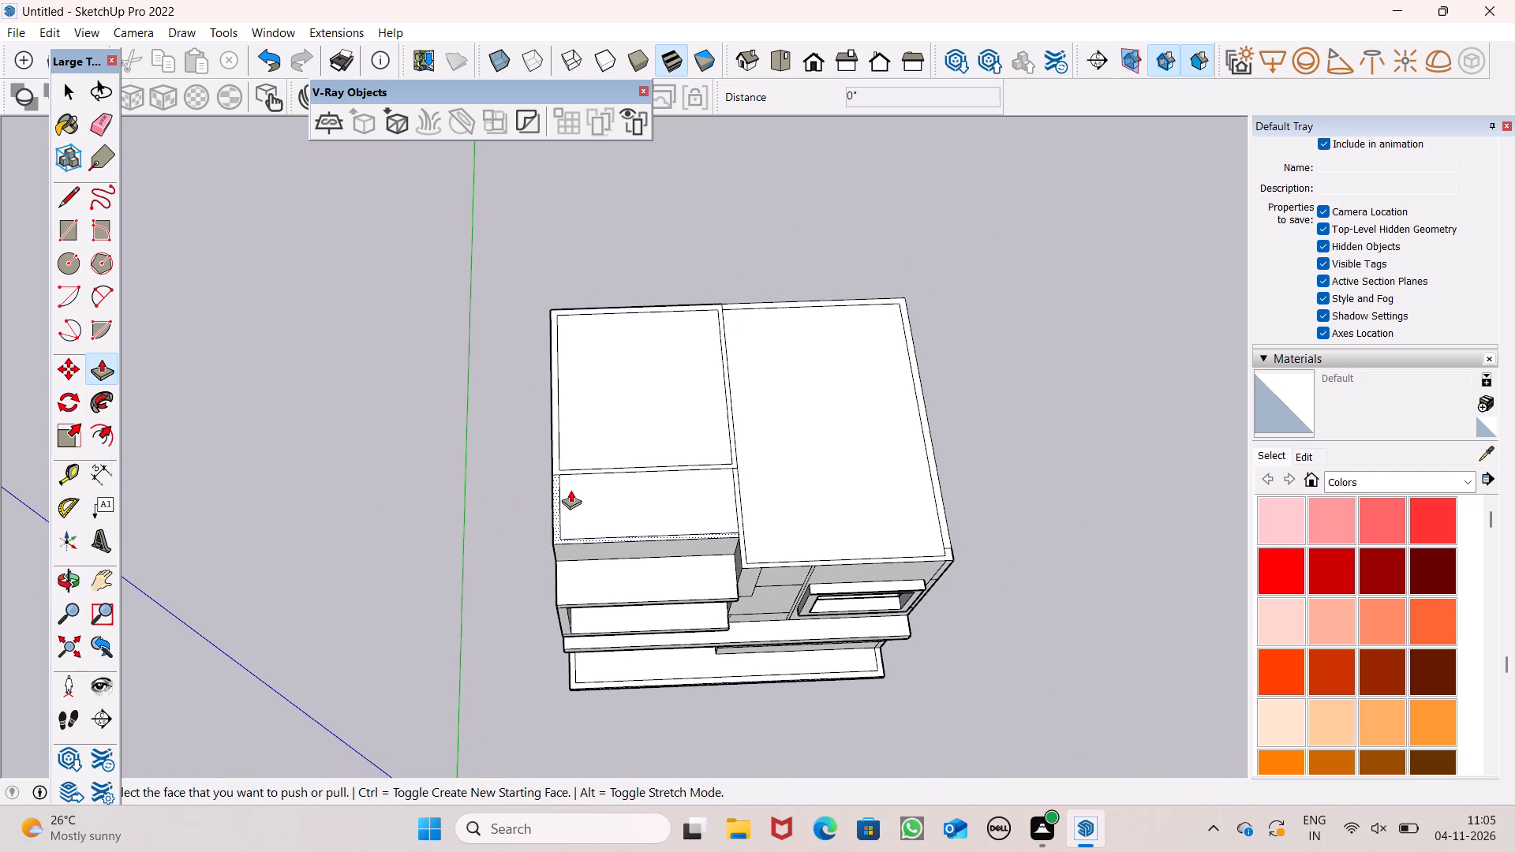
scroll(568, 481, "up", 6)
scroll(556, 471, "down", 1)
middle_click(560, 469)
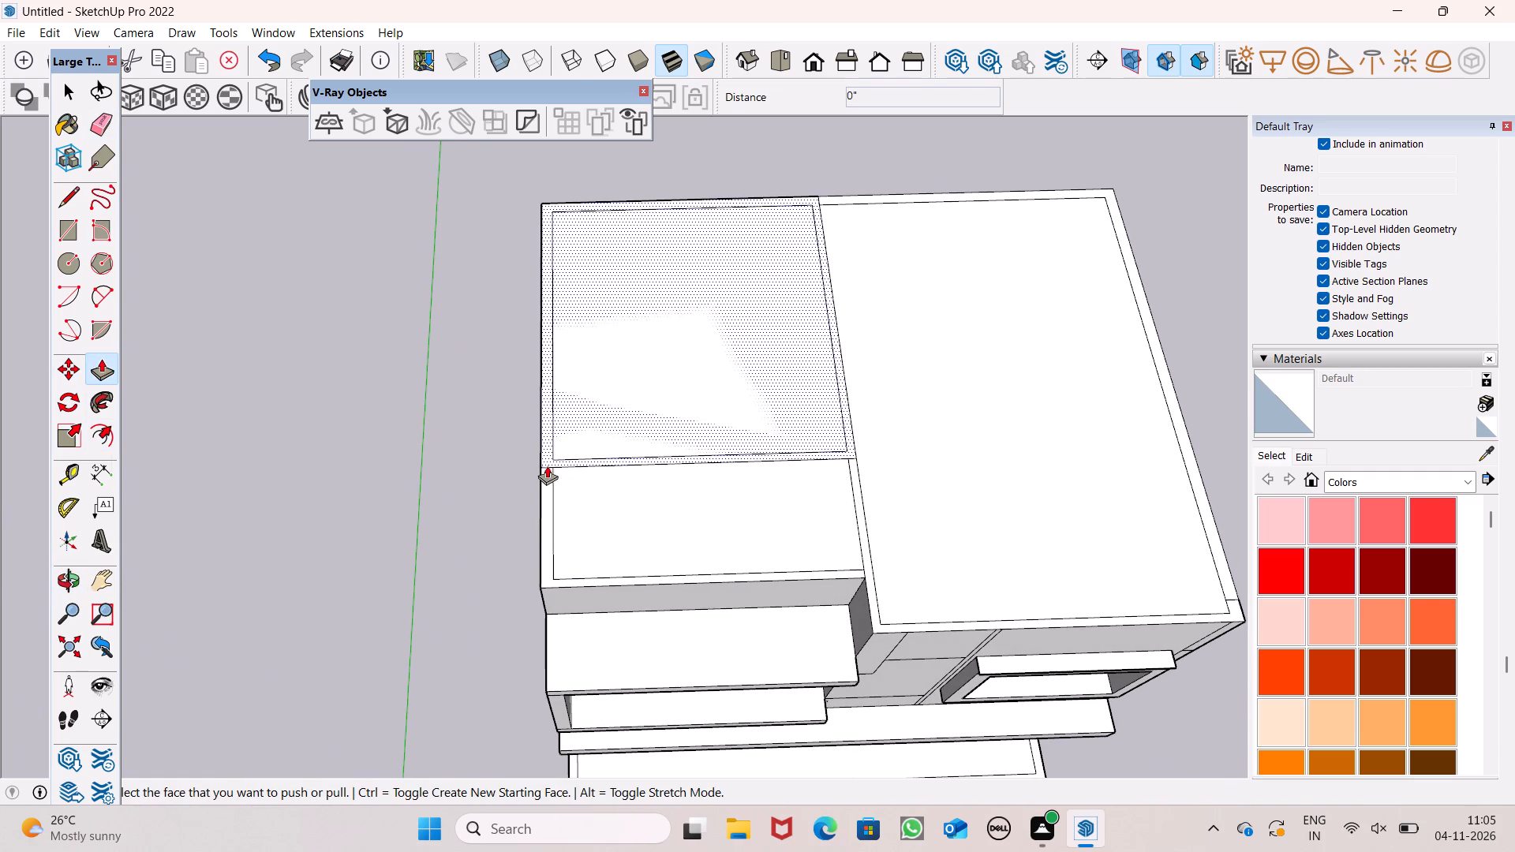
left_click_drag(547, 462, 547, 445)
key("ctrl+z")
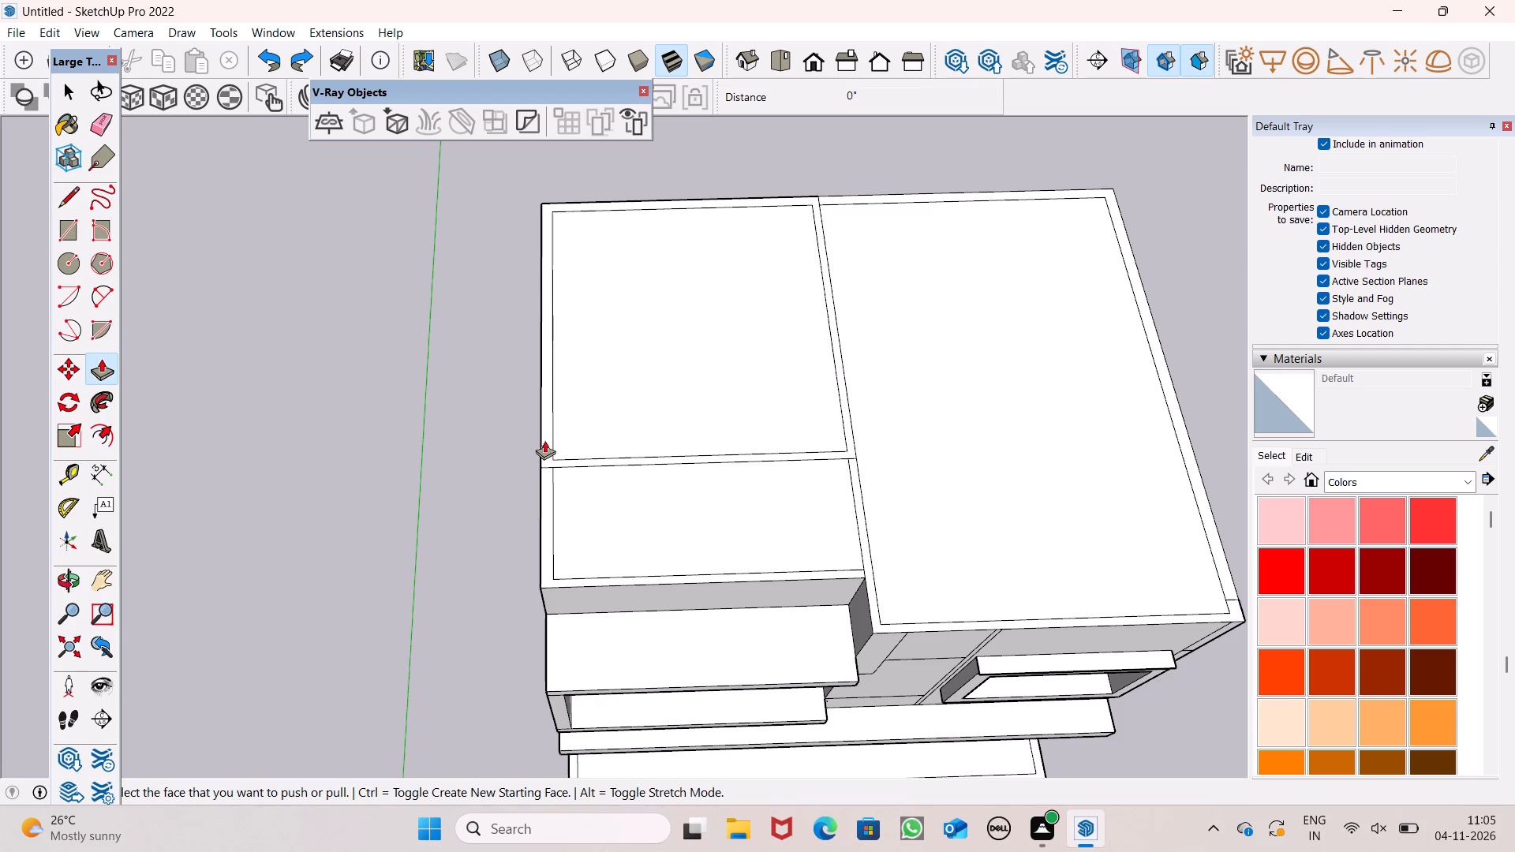
Delete the inner face of the rear balcony-side roof section.
key("space")
left_click(603, 437)
key("Delete")
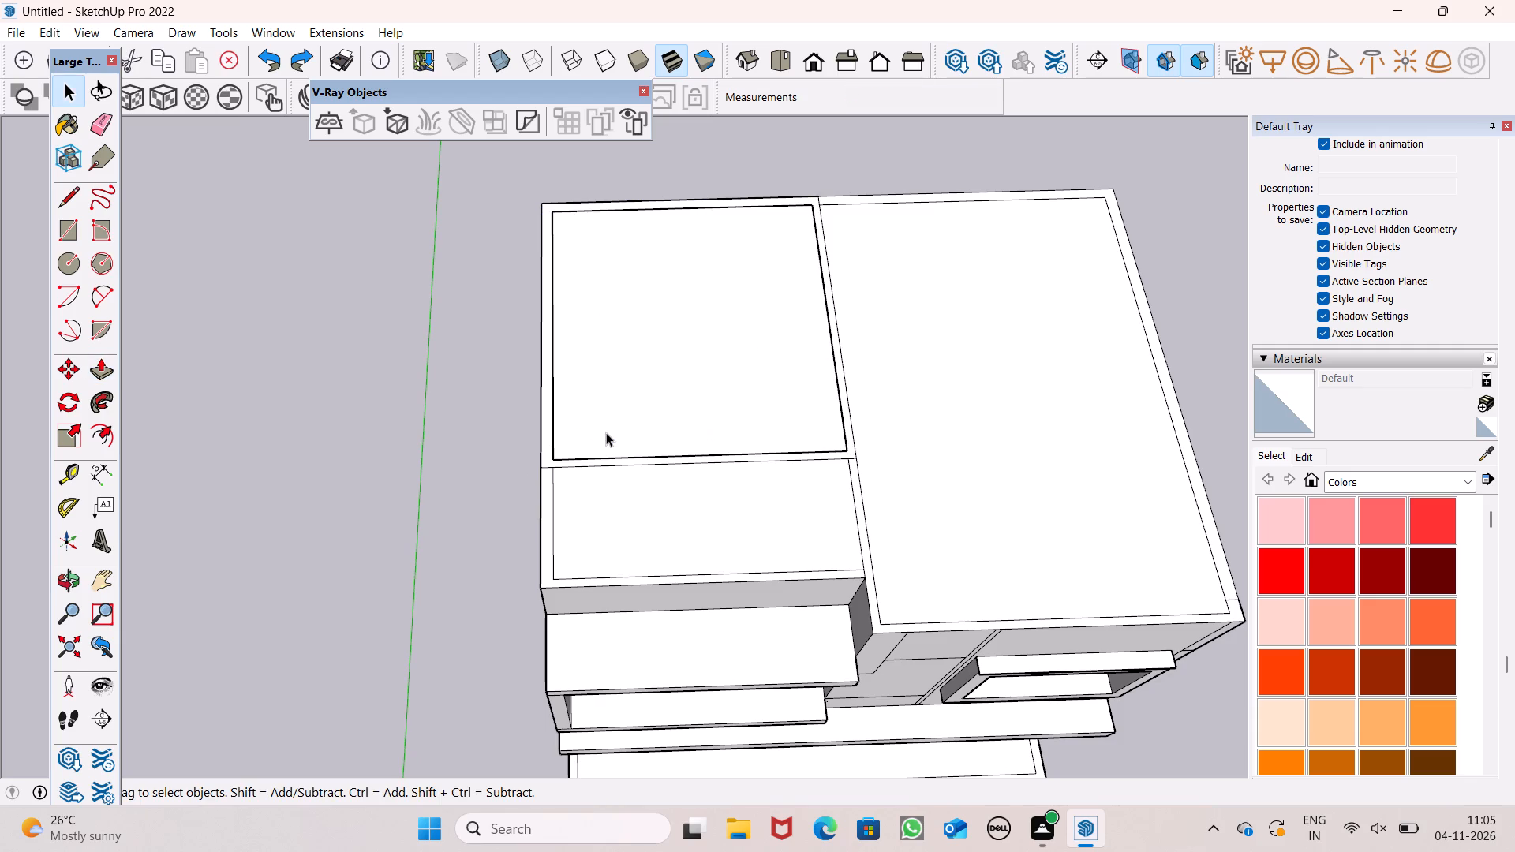
Undo the inner face deletion and the edge edits around the rear balcony-side roof section.
key("ctrl+z")
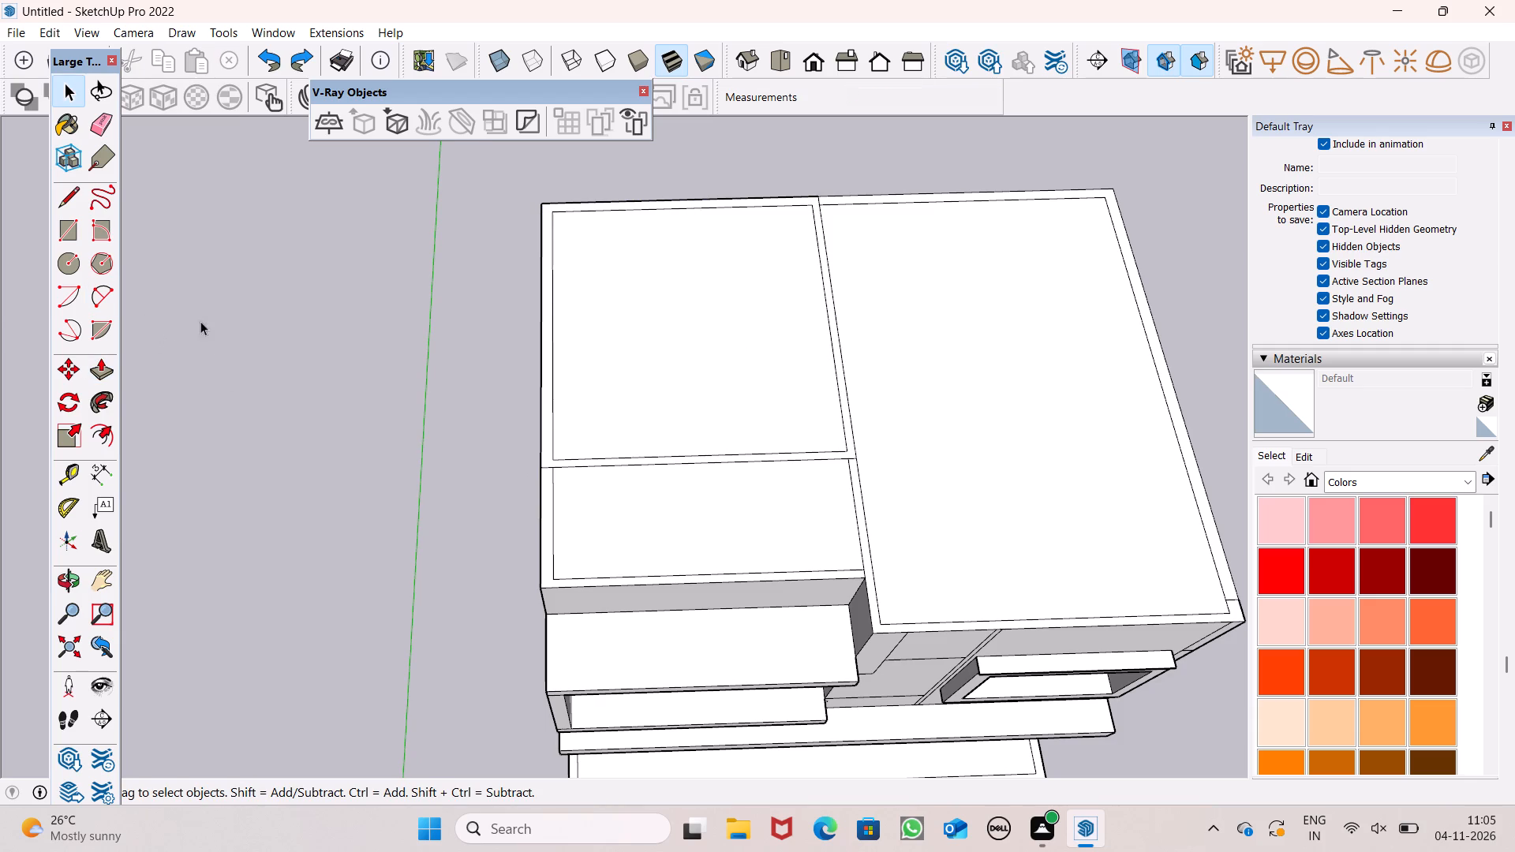
left_click(96, 372)
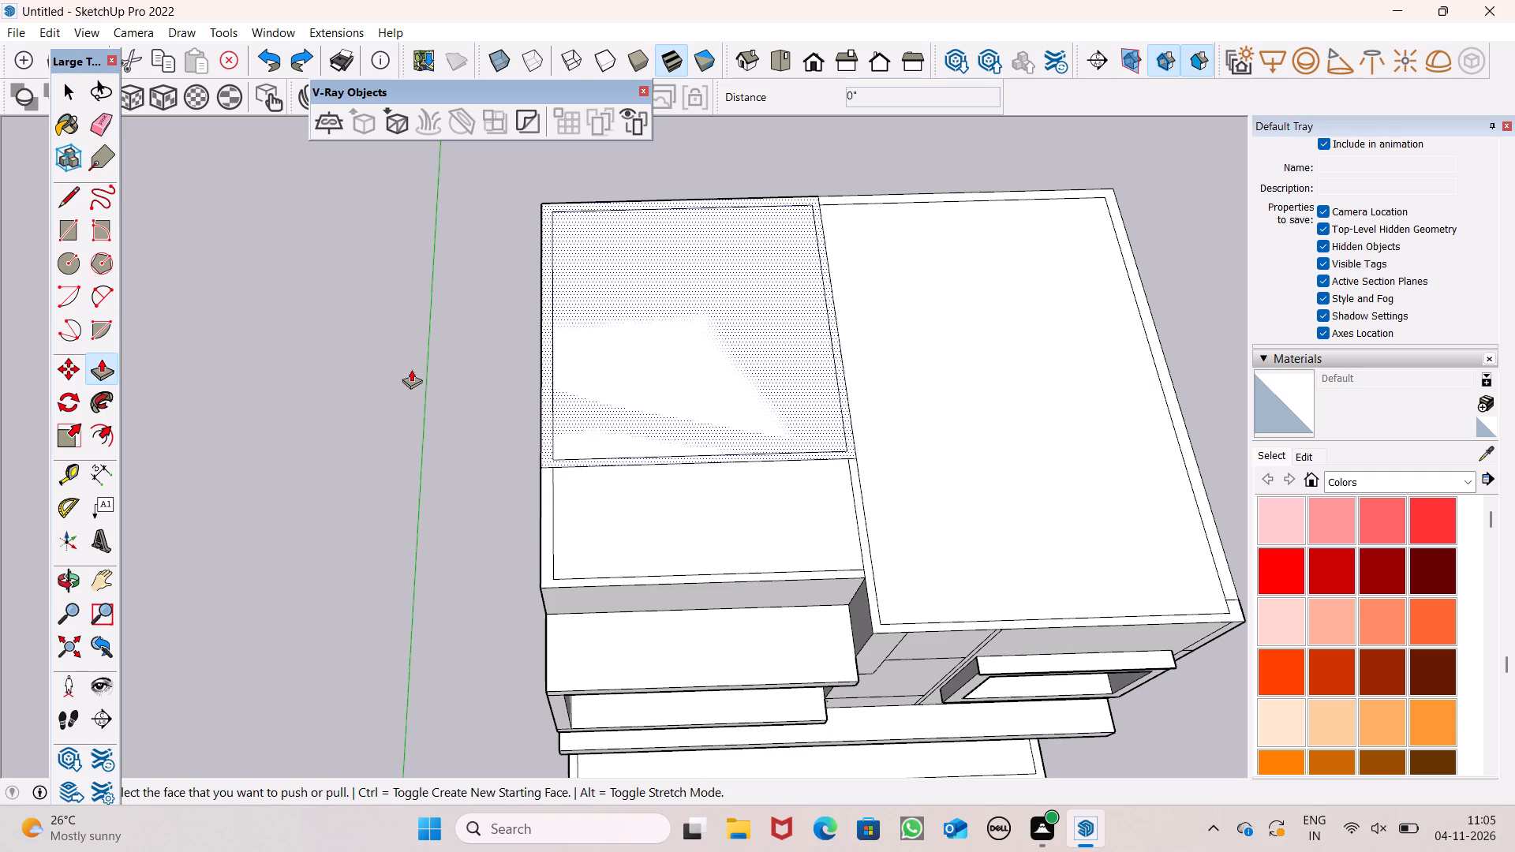
key("space")
key("ctrl+z")
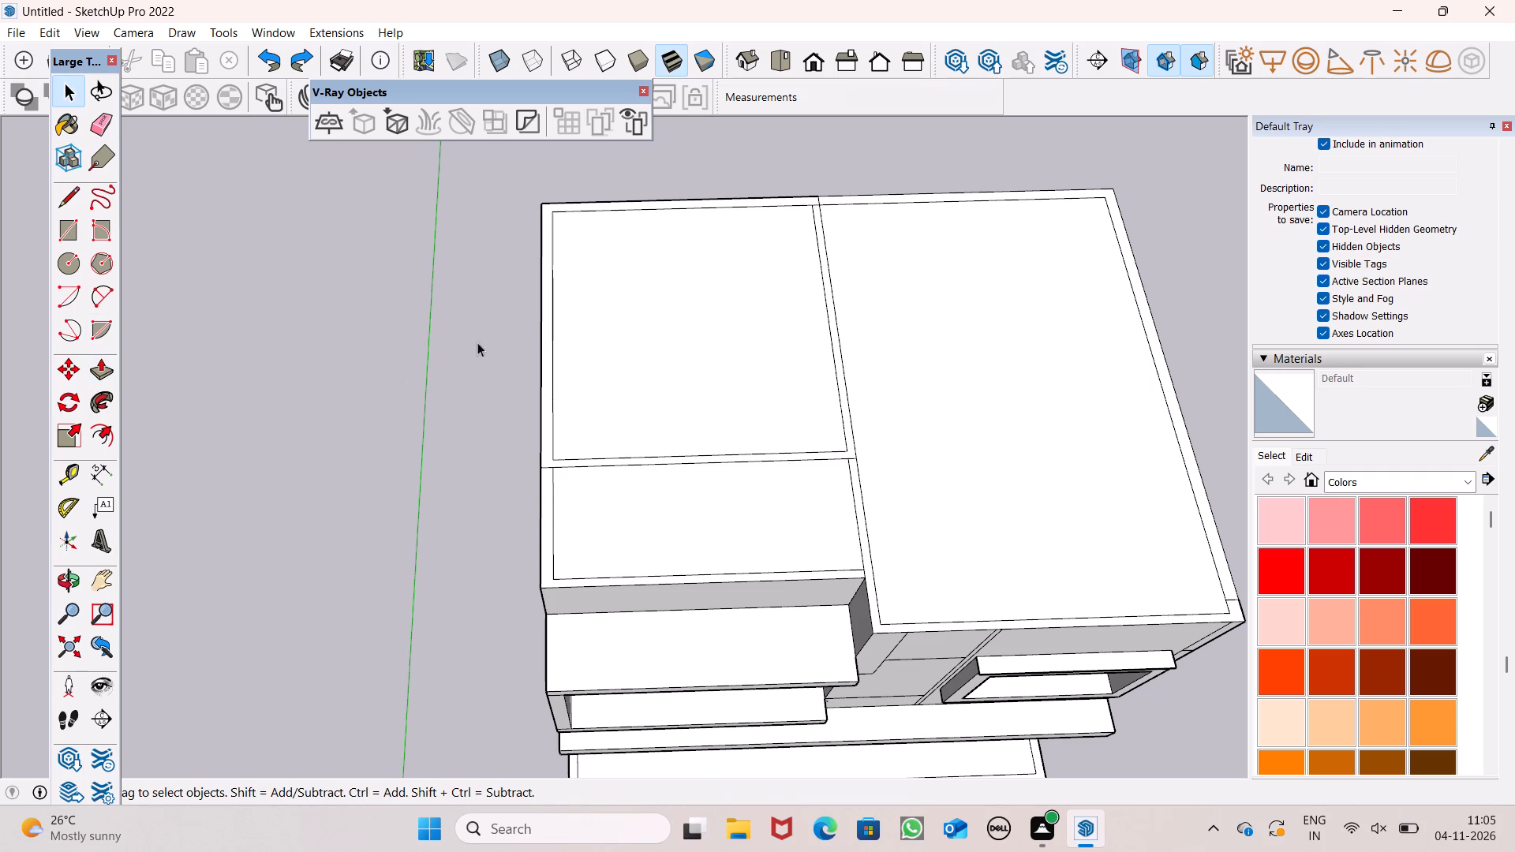
key("ctrl+z")
scroll(641, 417, "up", 2)
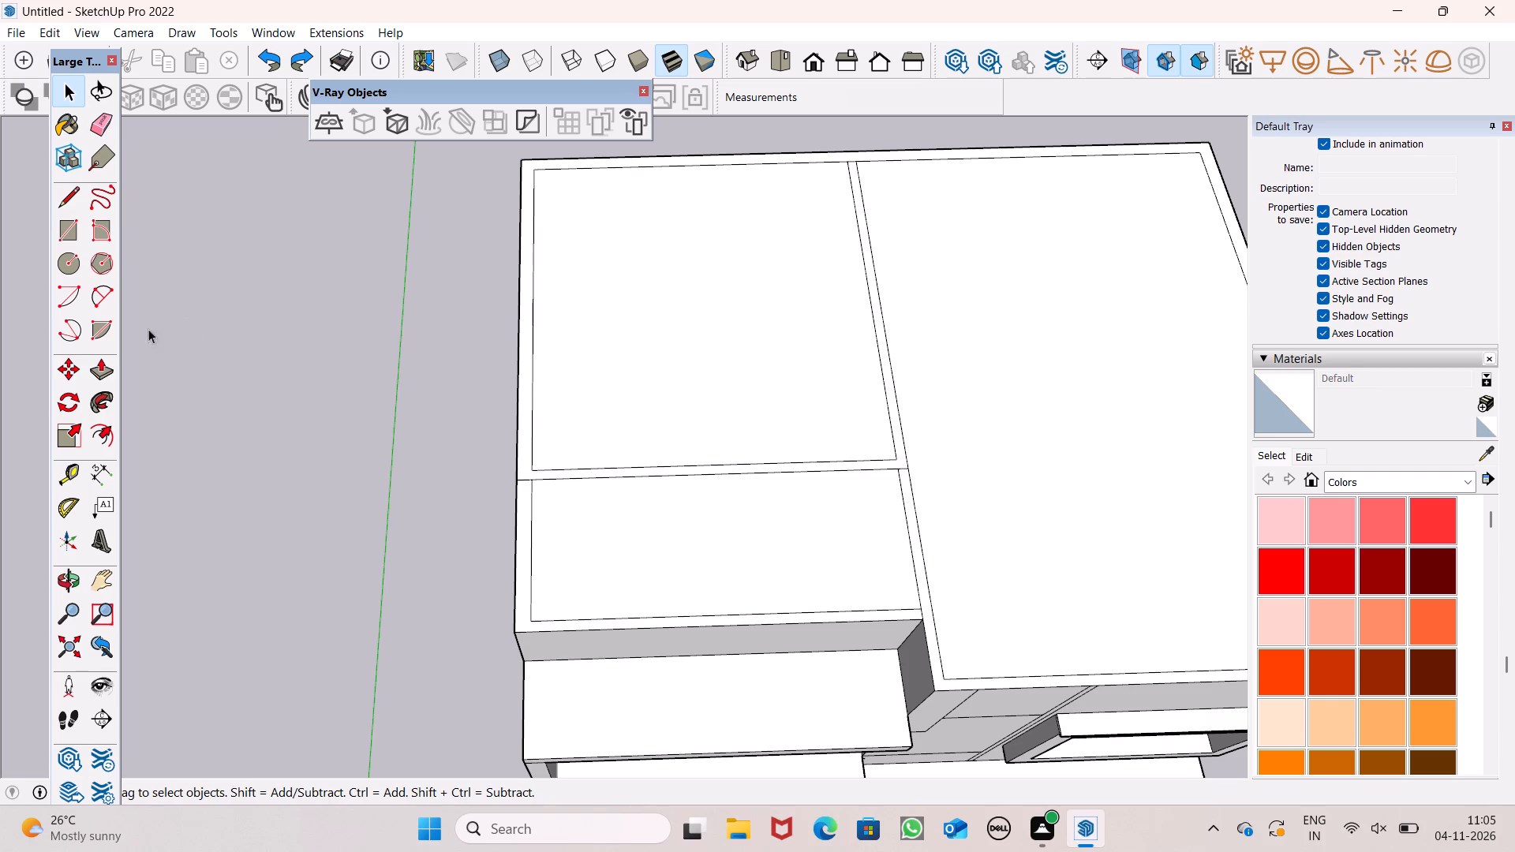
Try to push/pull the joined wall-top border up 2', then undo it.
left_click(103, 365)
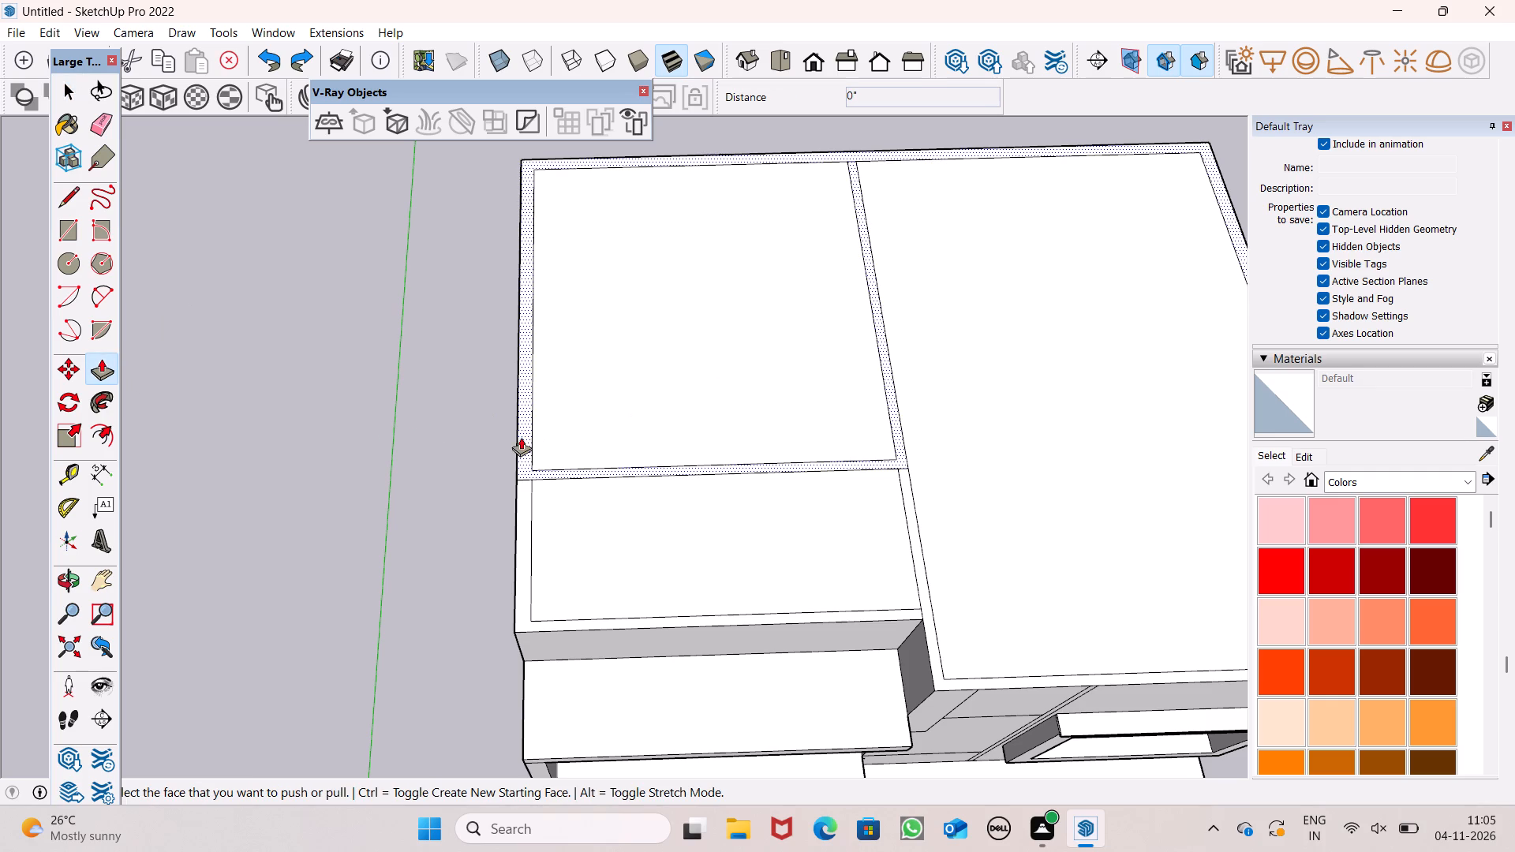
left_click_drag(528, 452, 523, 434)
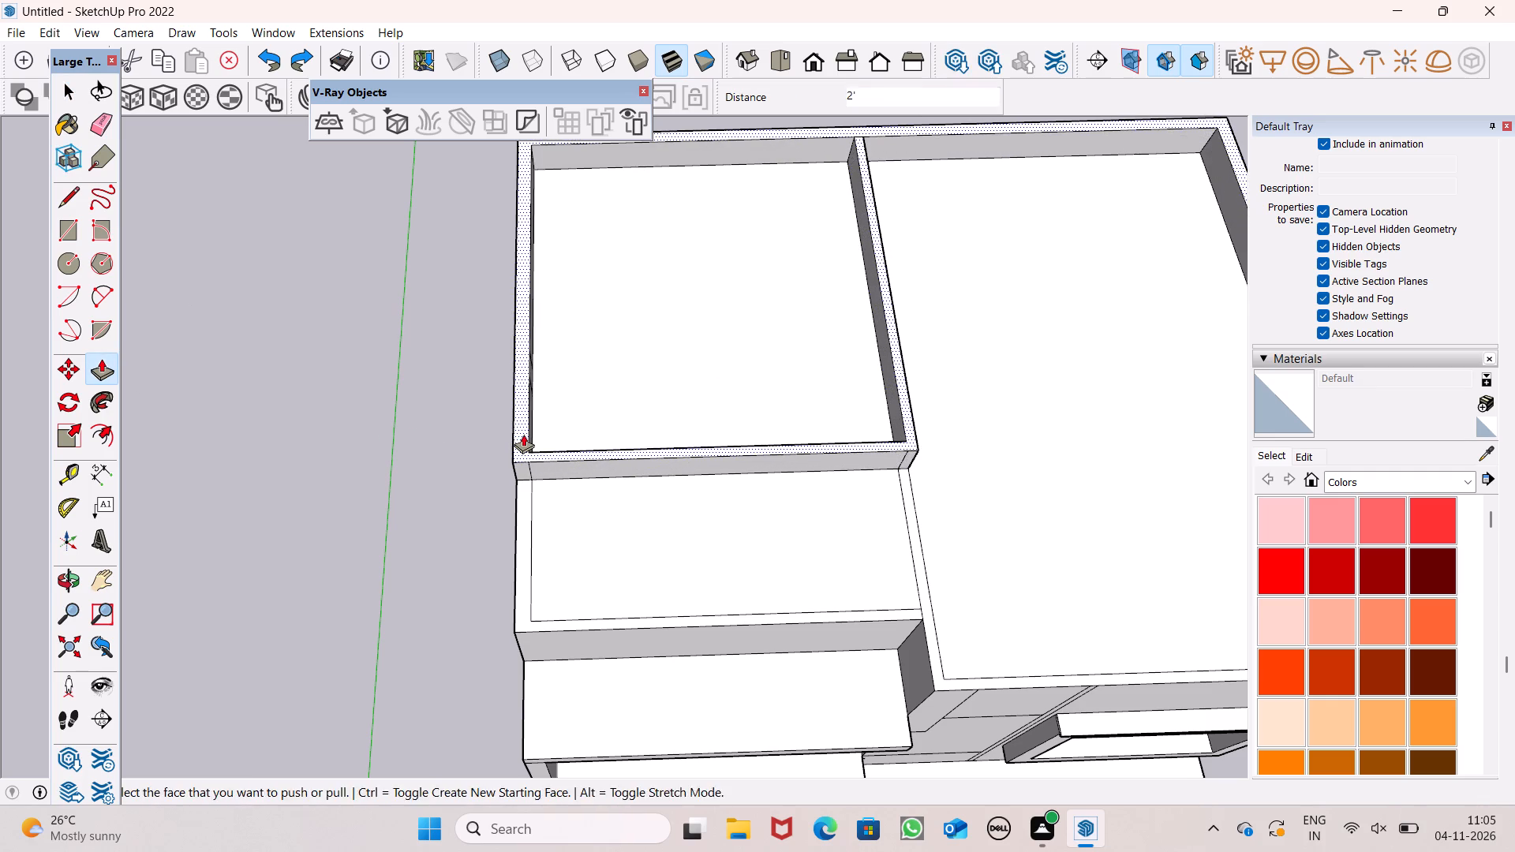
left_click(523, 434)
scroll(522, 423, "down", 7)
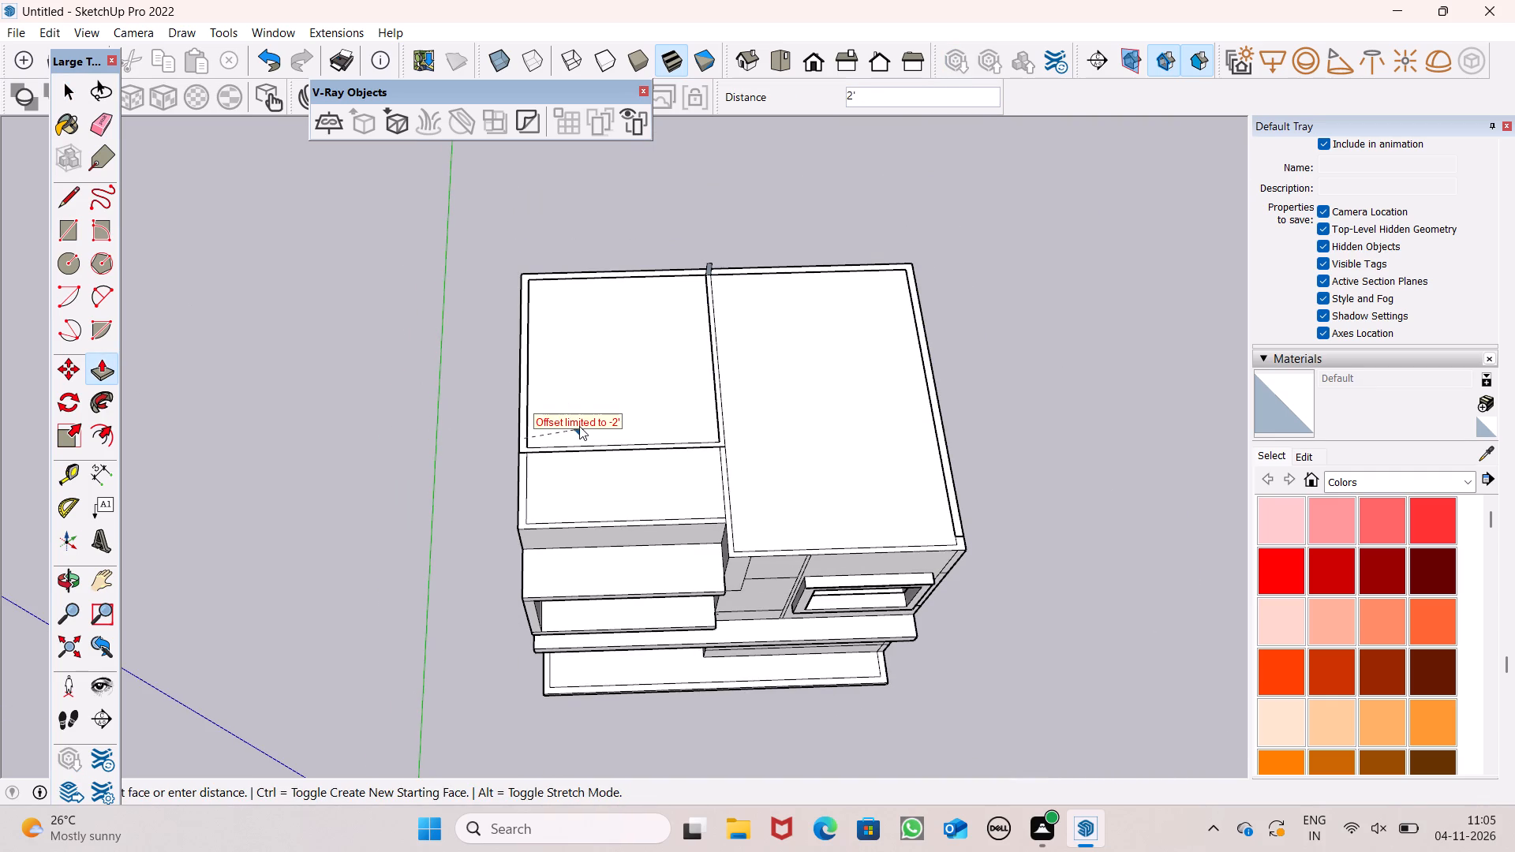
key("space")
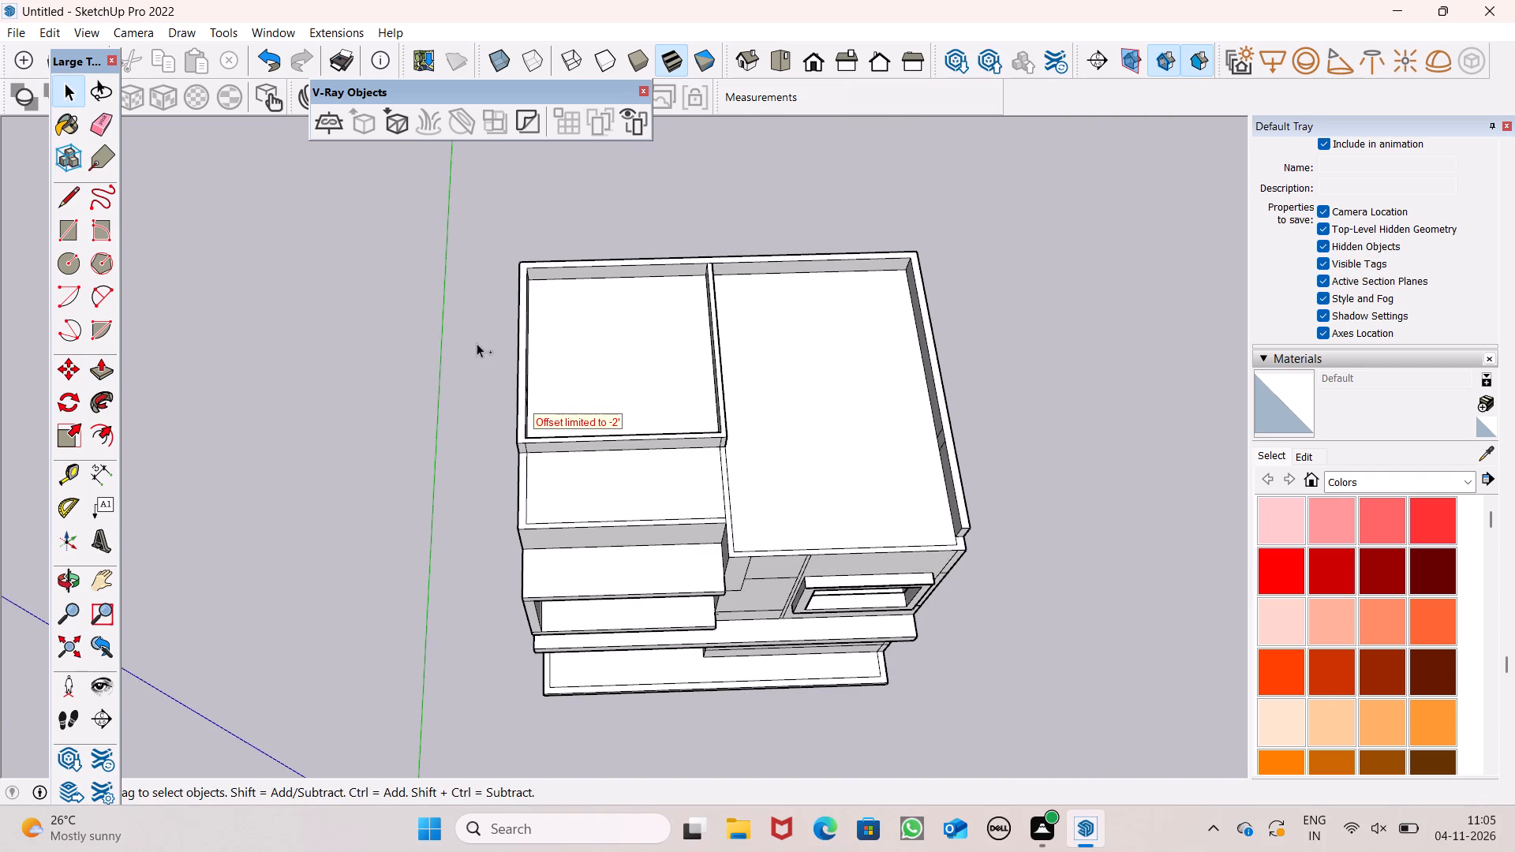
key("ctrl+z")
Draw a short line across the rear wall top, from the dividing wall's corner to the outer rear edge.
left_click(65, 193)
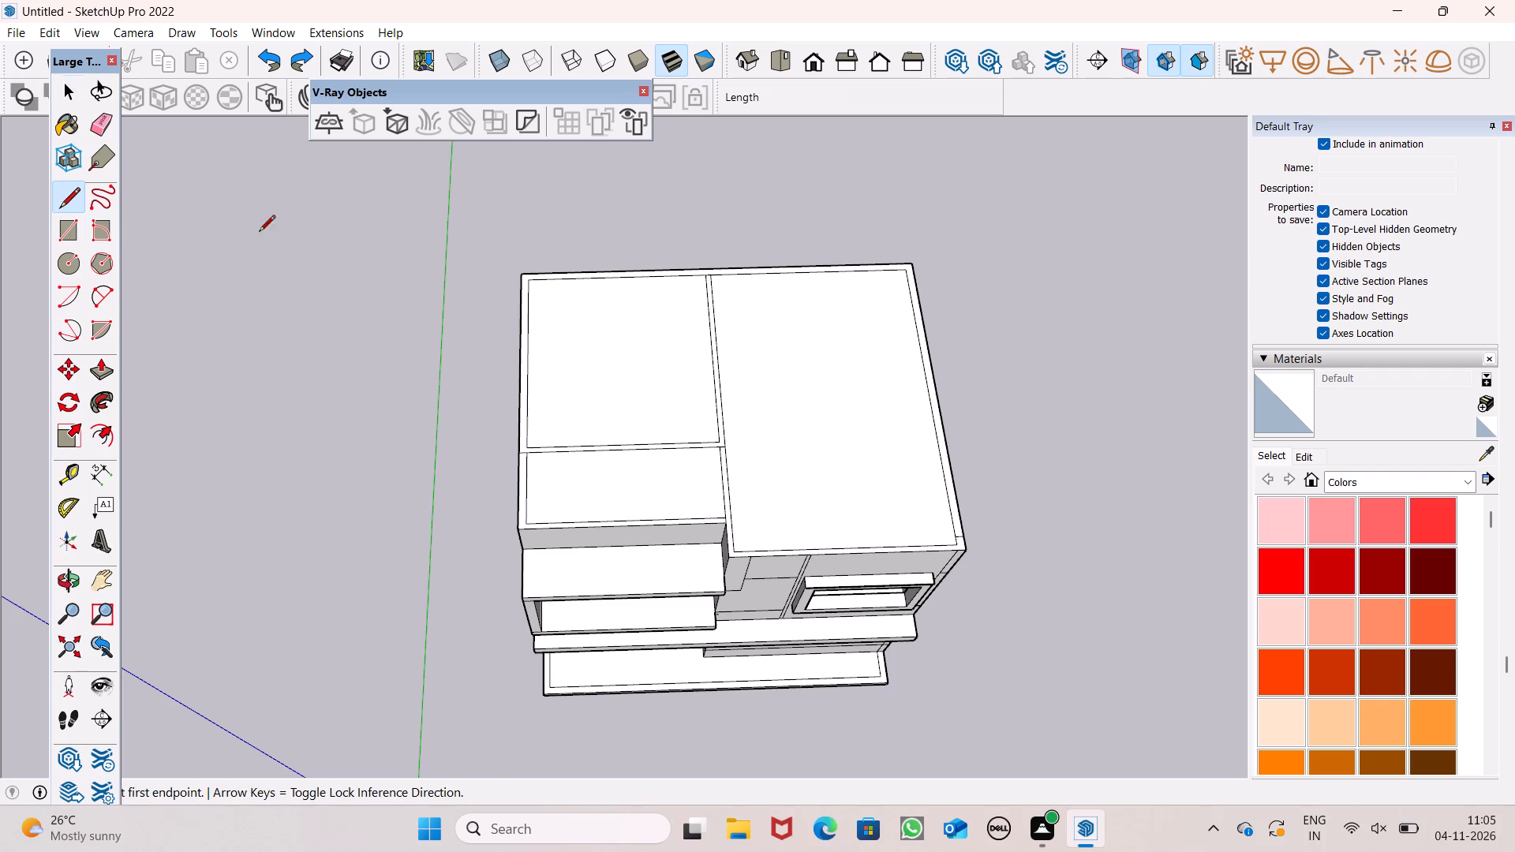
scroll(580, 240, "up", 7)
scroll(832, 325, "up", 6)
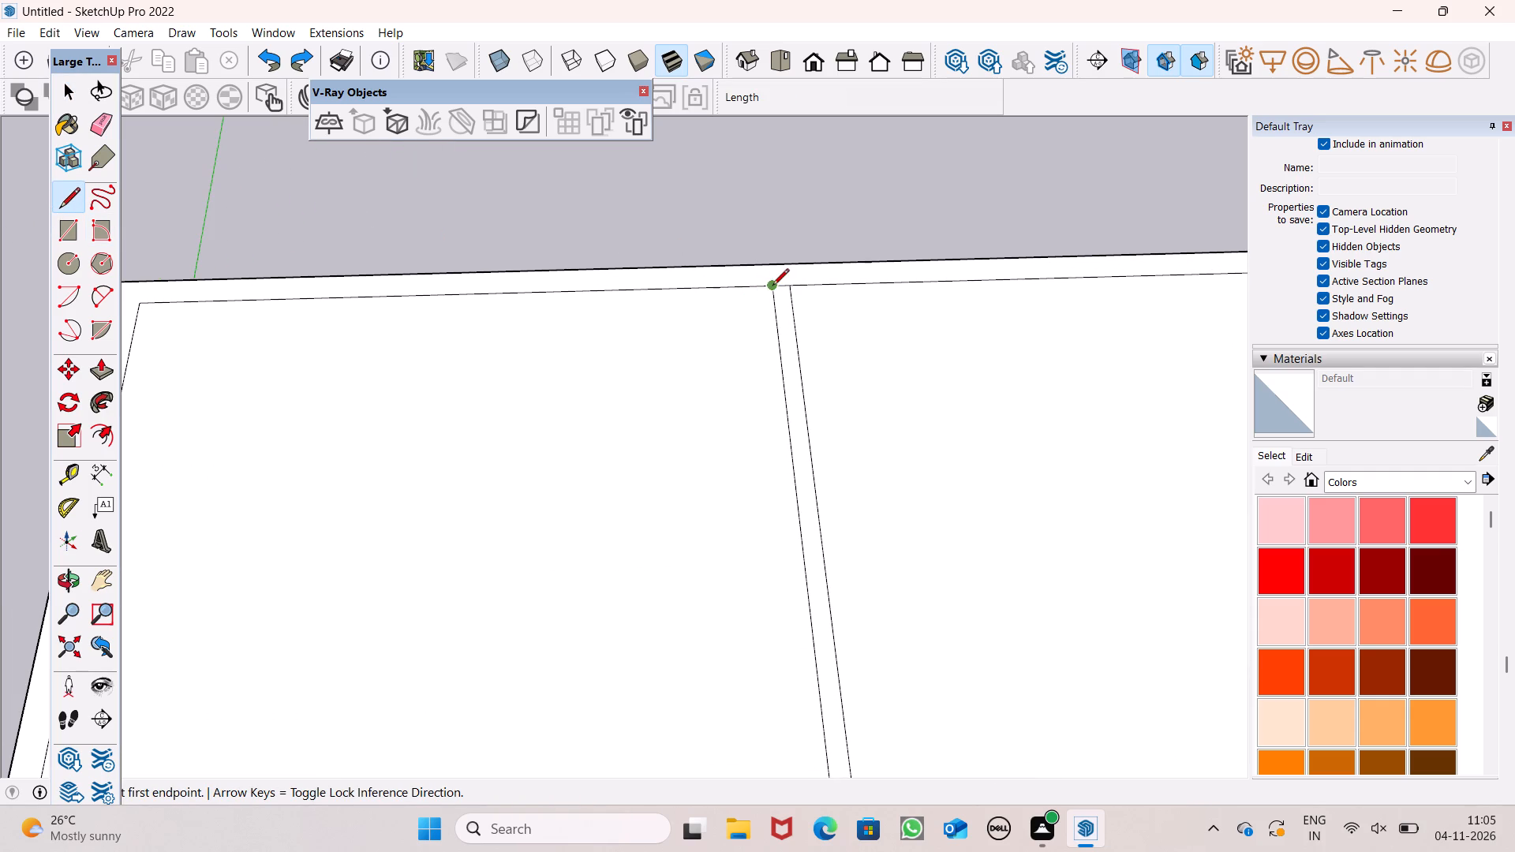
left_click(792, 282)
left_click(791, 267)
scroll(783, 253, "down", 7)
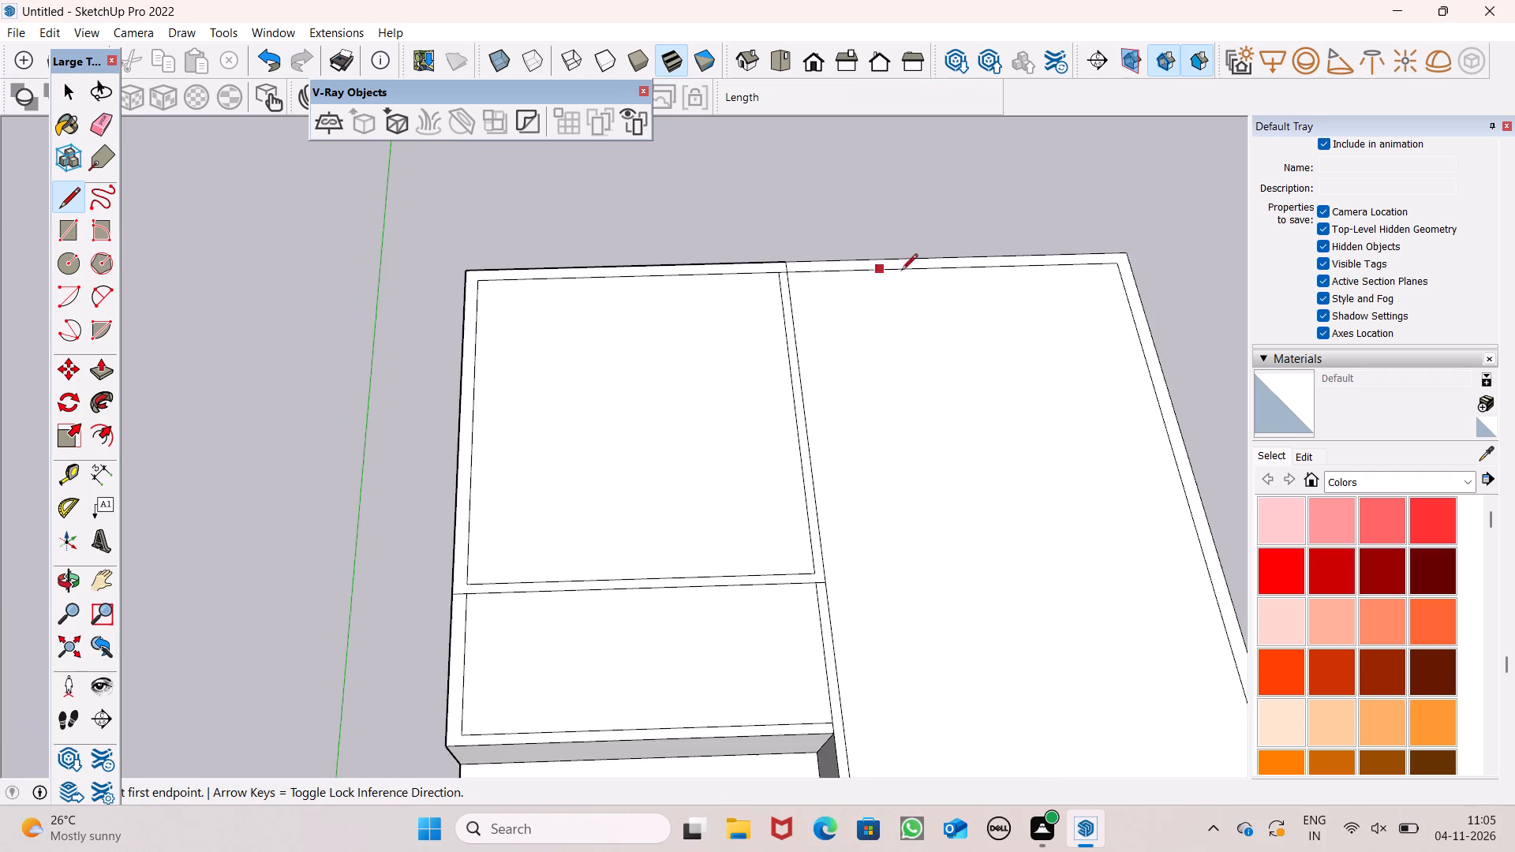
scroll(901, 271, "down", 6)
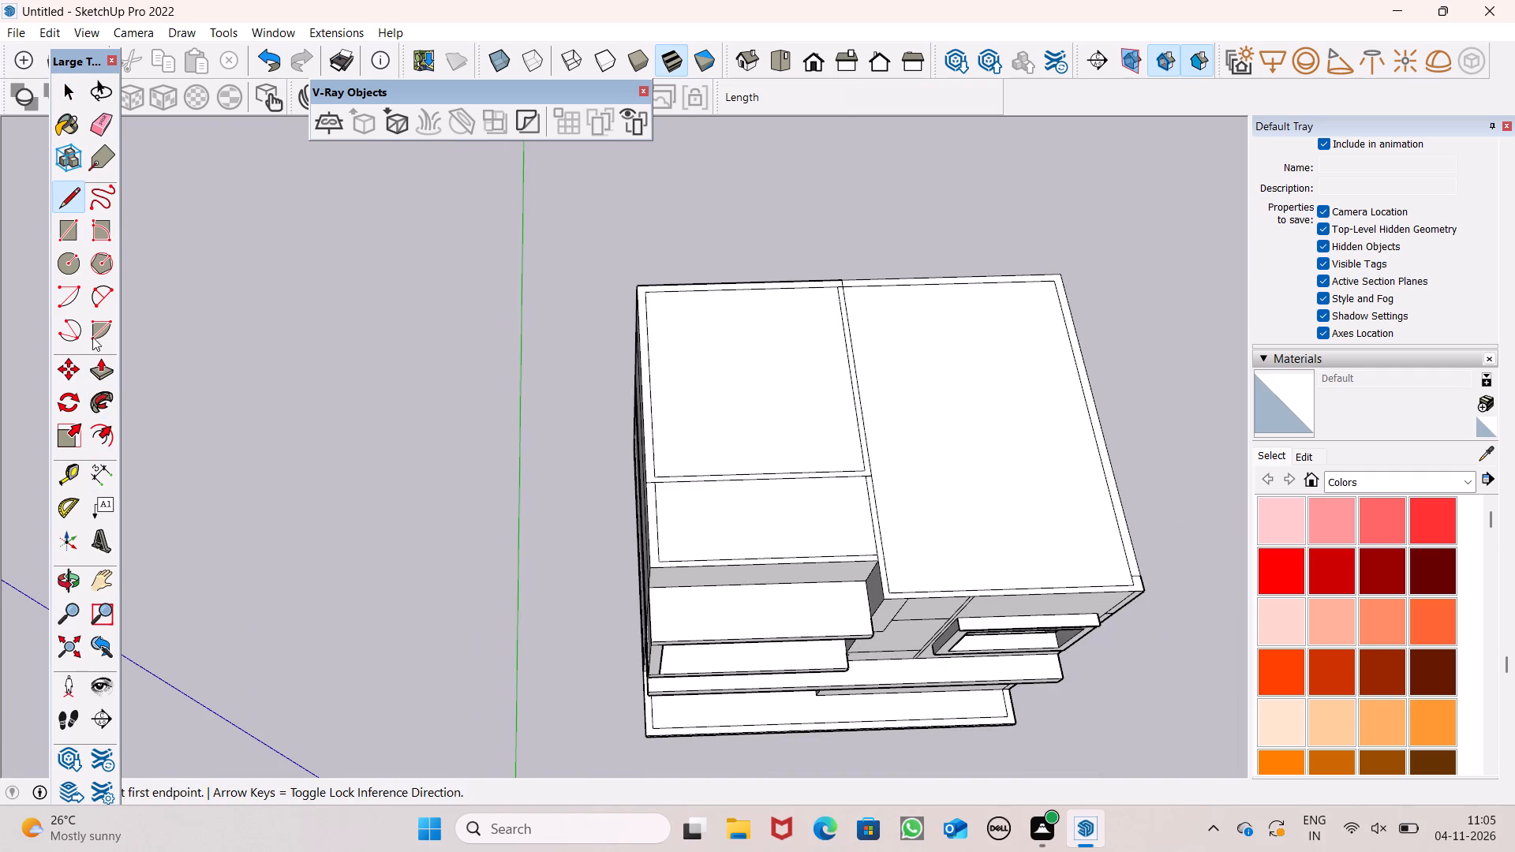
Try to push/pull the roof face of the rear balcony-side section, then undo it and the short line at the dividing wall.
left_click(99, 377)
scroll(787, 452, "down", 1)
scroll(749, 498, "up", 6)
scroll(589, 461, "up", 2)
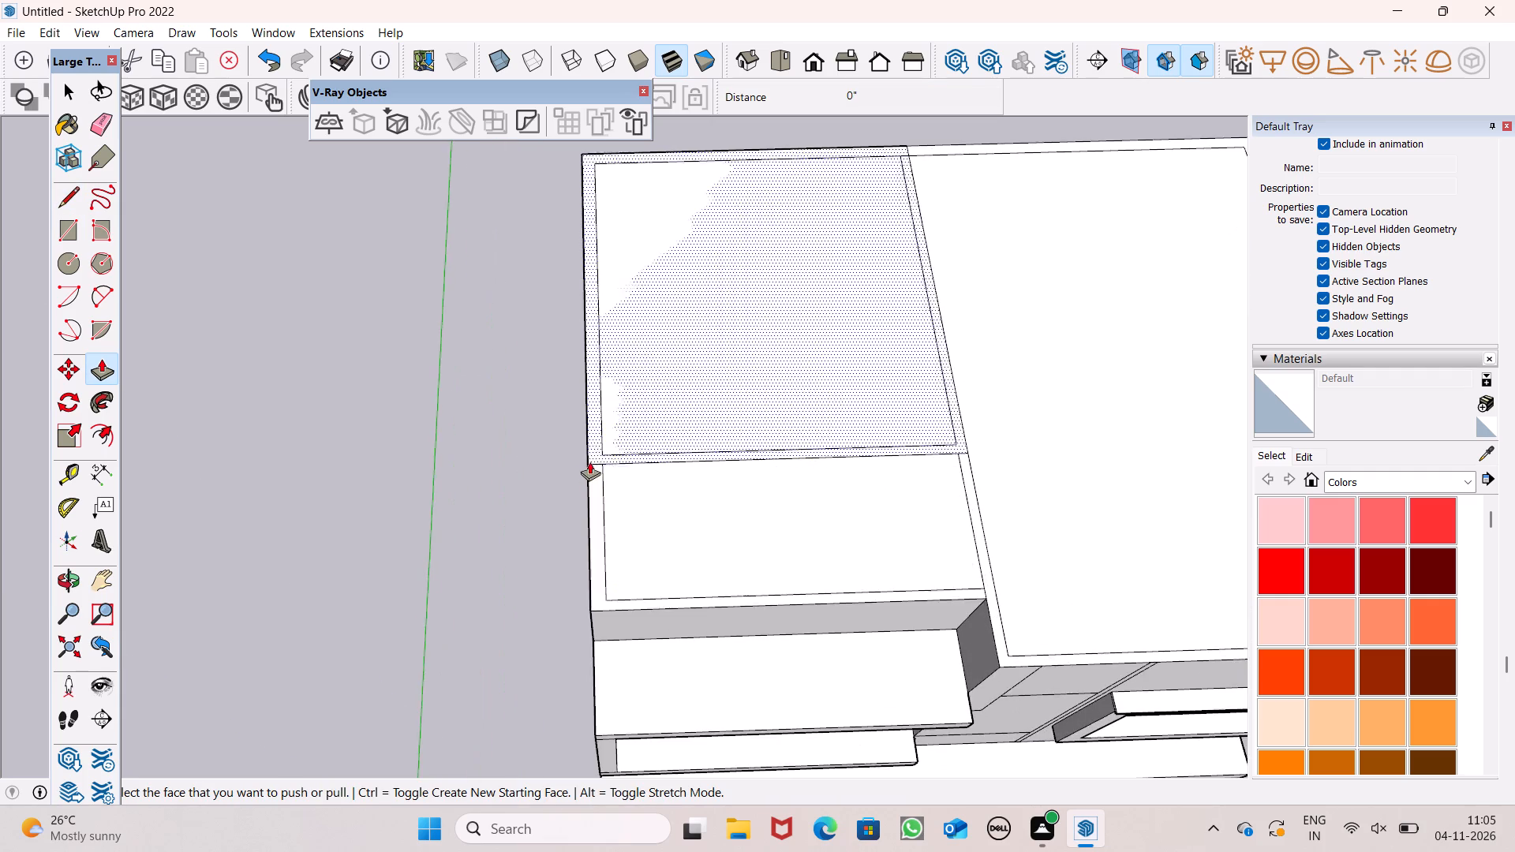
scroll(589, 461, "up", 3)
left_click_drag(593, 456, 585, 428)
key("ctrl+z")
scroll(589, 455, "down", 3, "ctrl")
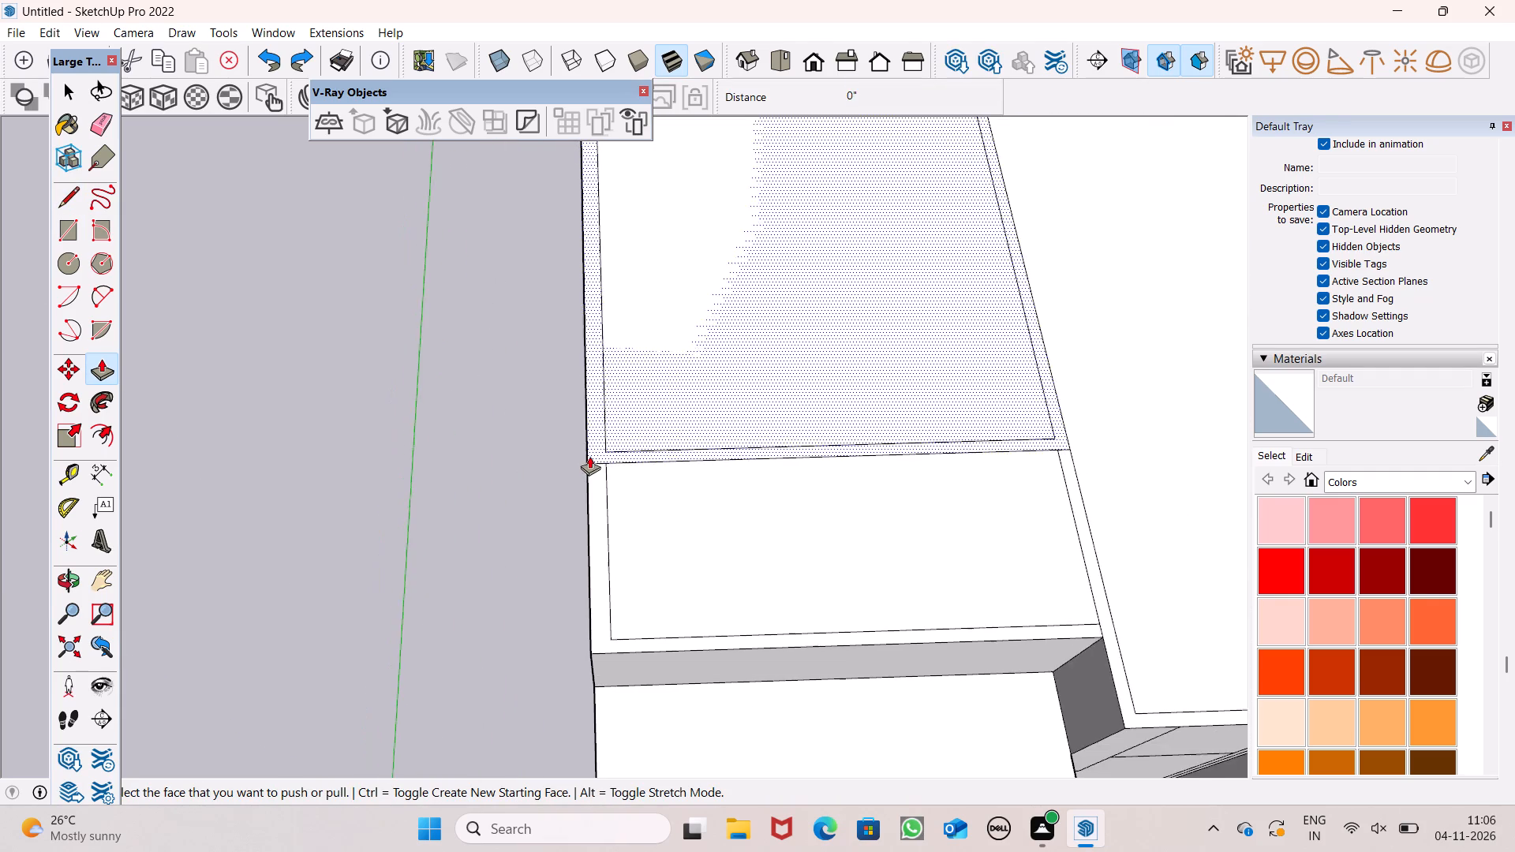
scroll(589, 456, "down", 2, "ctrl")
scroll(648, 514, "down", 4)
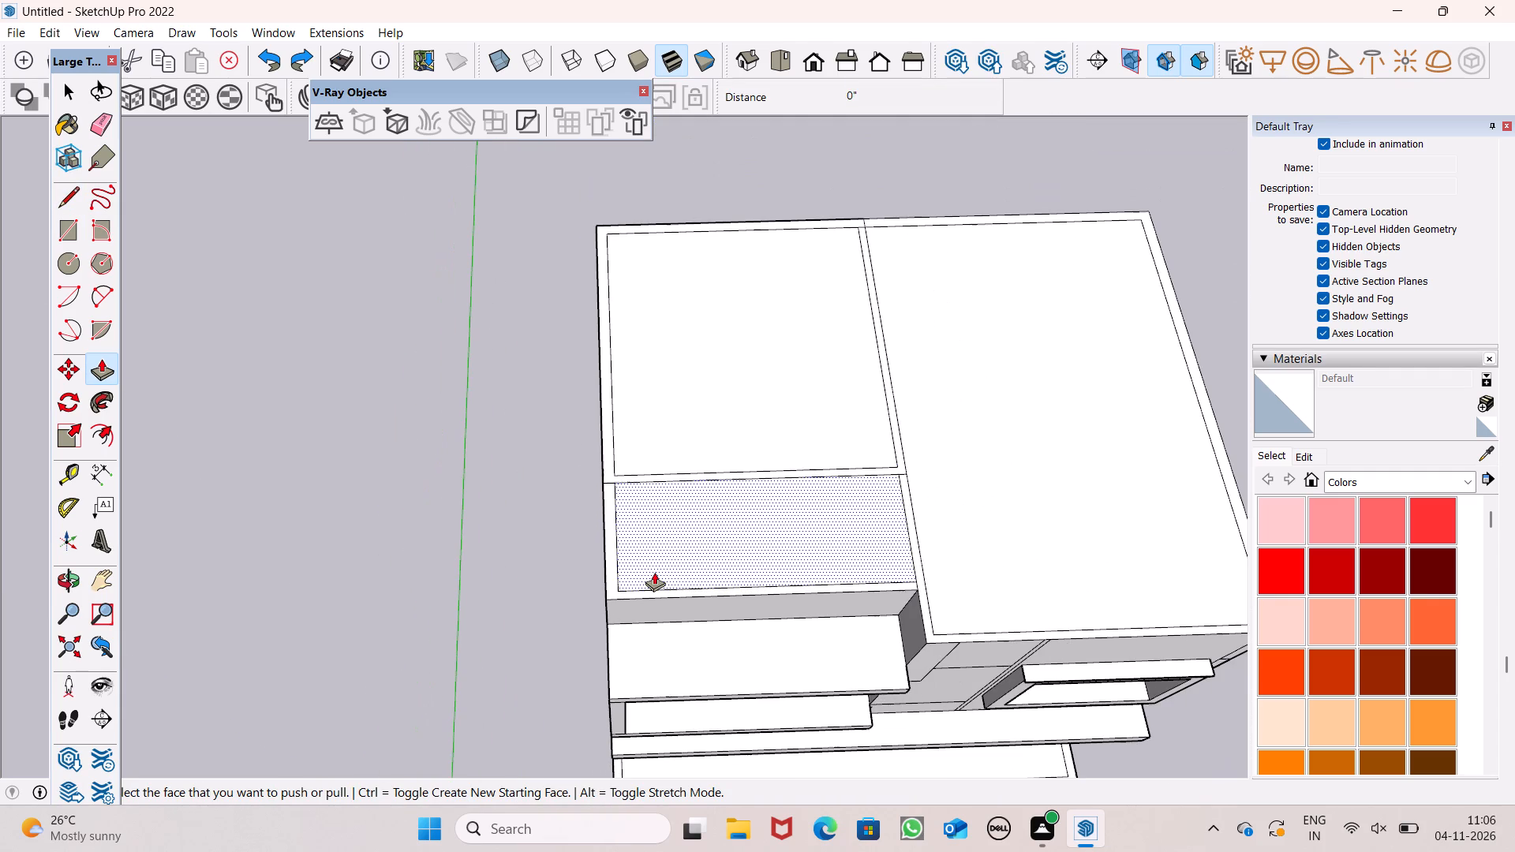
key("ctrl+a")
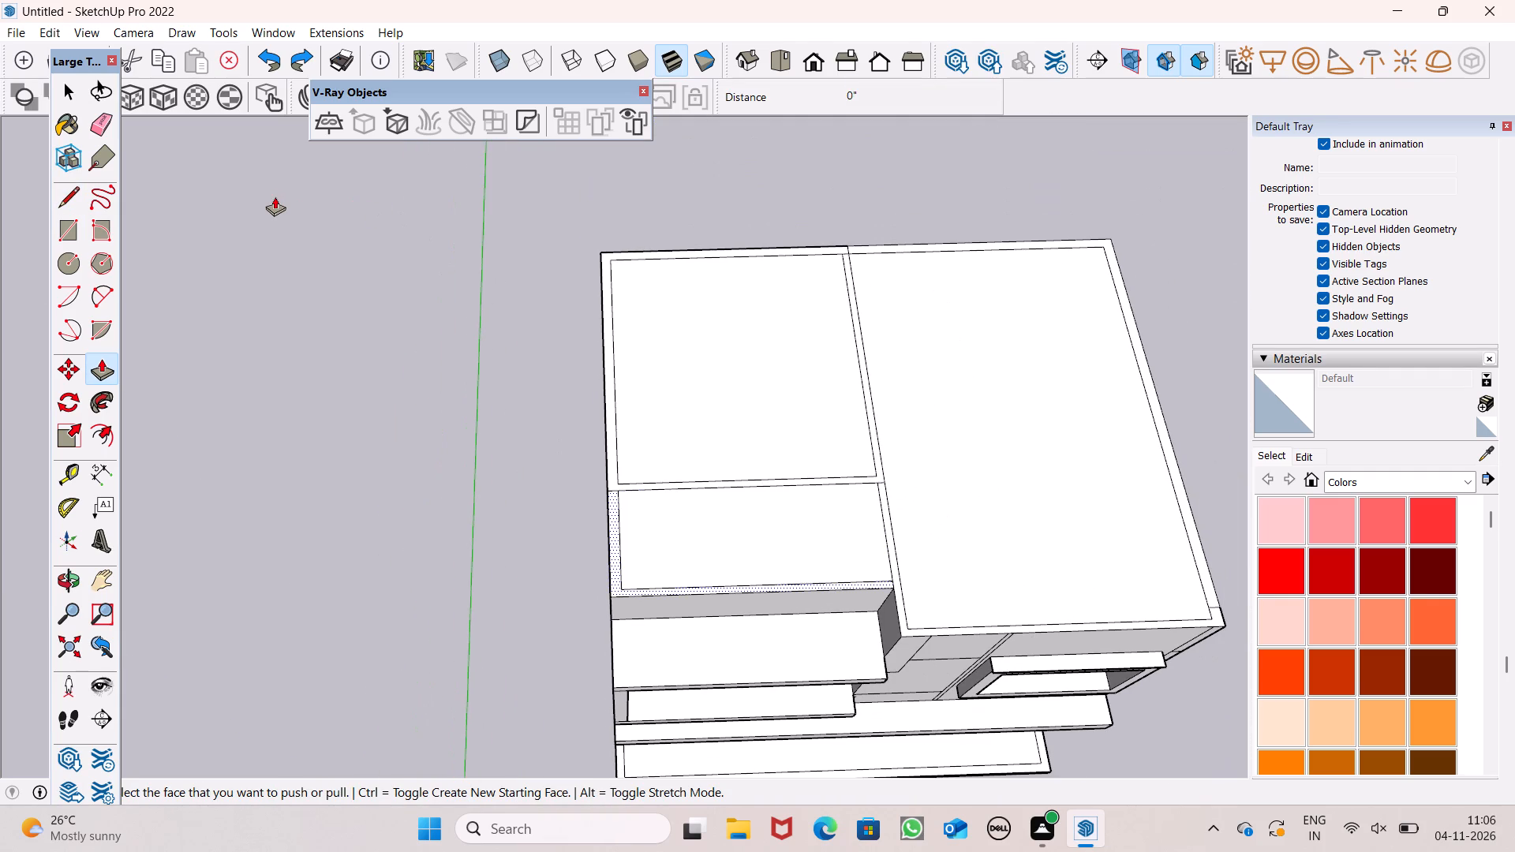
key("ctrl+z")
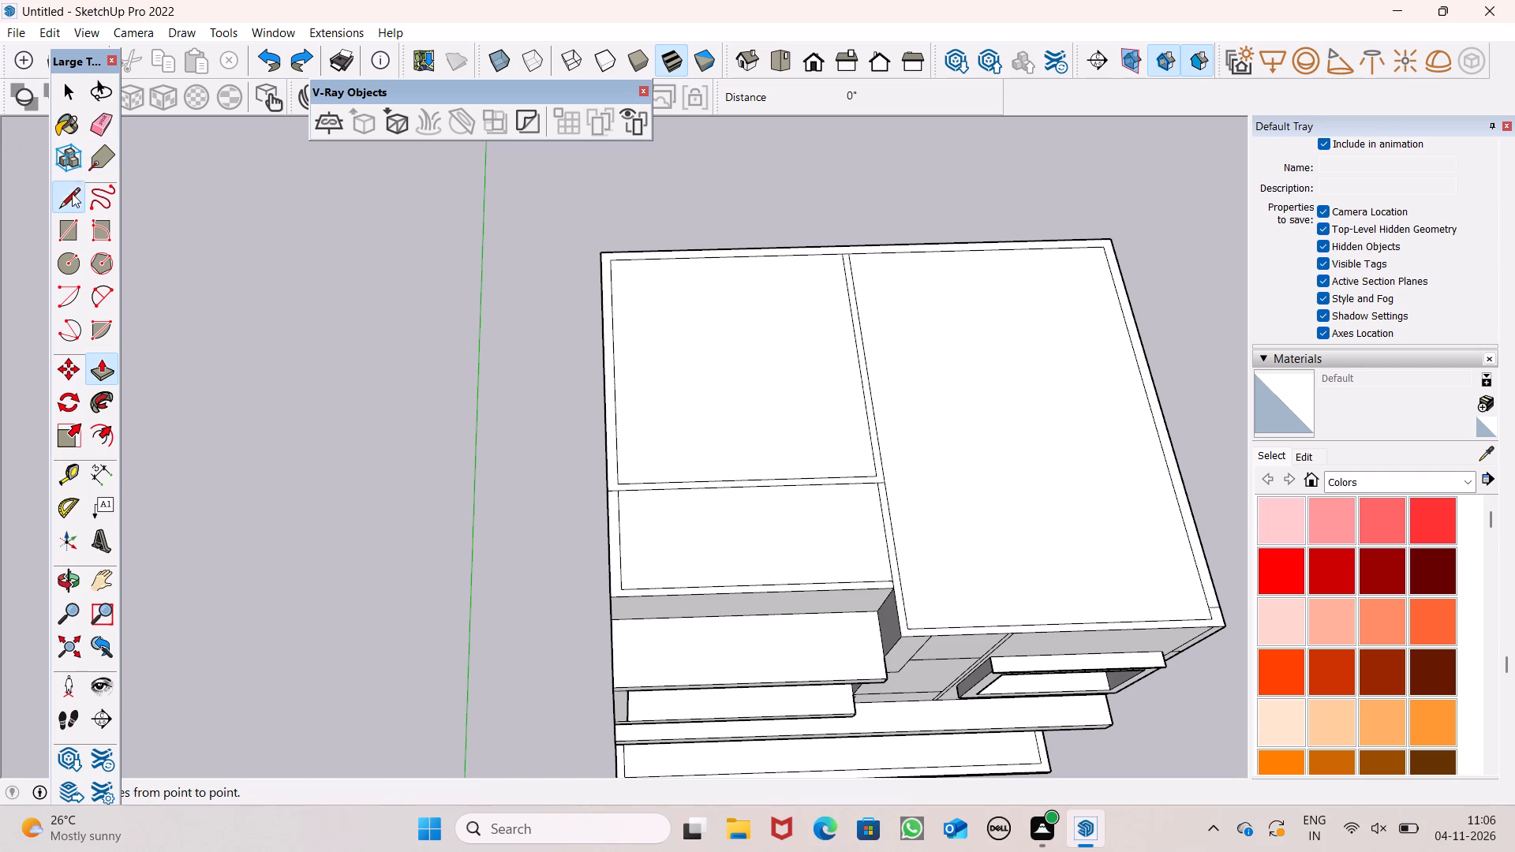
Draw a 9" line across the rear wall top at the large roof section's far rear corner.
left_click(72, 193)
scroll(1113, 248, "up", 3)
left_click(1104, 250)
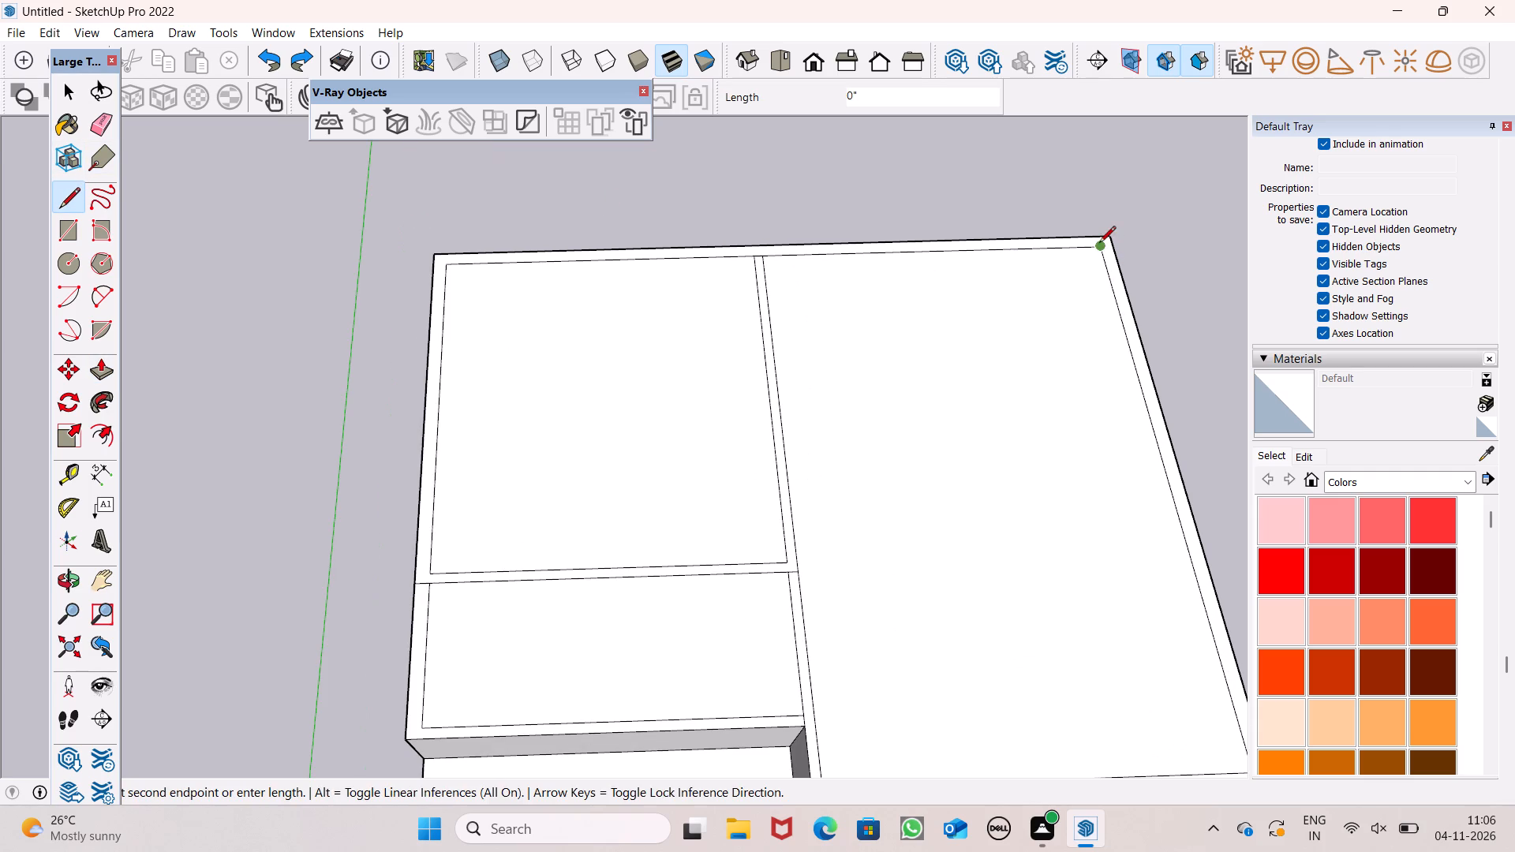
left_click(1091, 235)
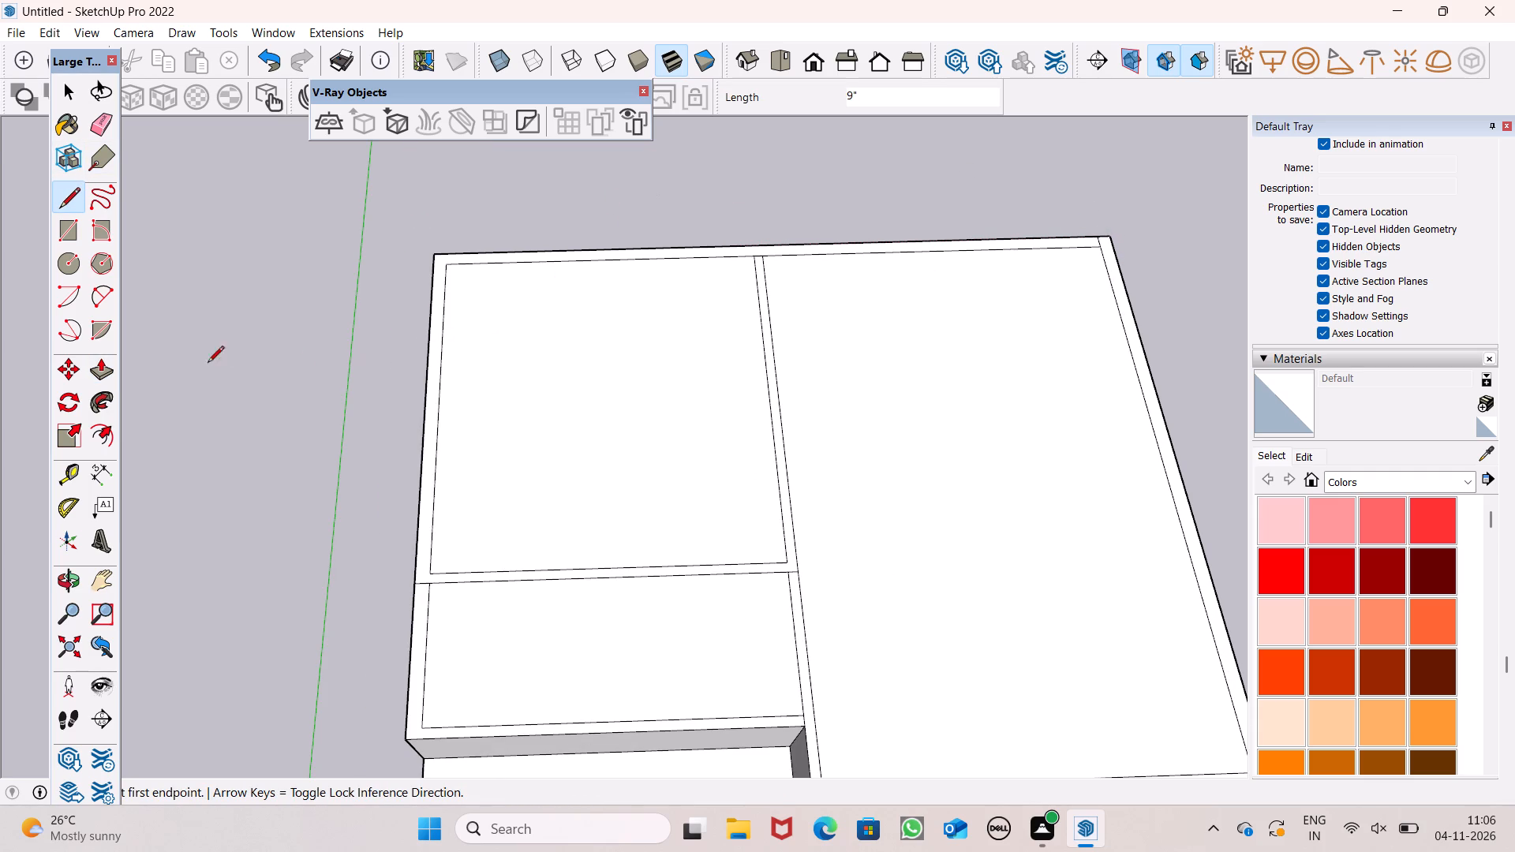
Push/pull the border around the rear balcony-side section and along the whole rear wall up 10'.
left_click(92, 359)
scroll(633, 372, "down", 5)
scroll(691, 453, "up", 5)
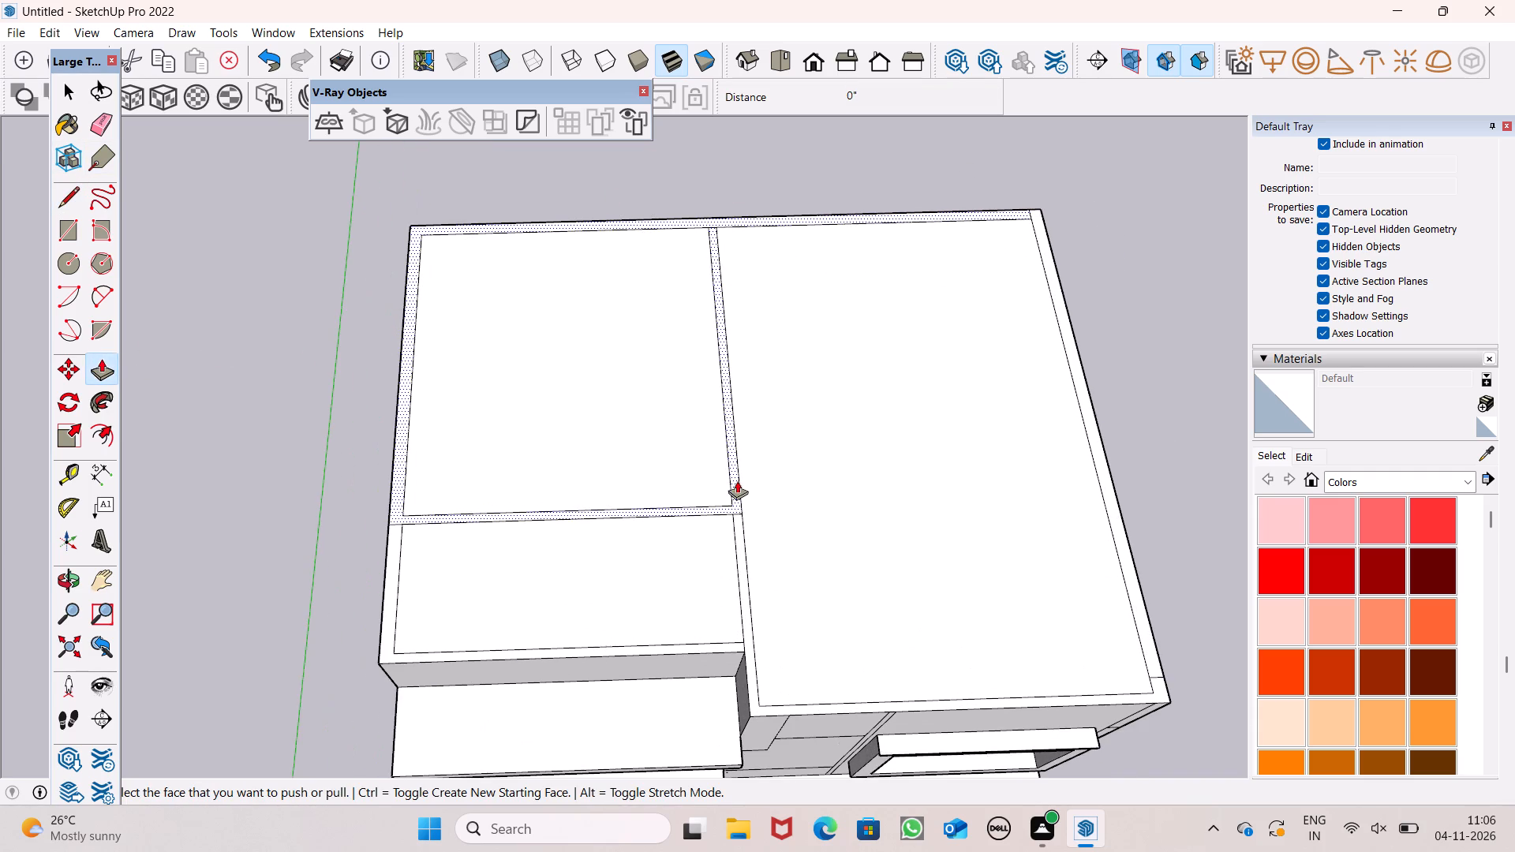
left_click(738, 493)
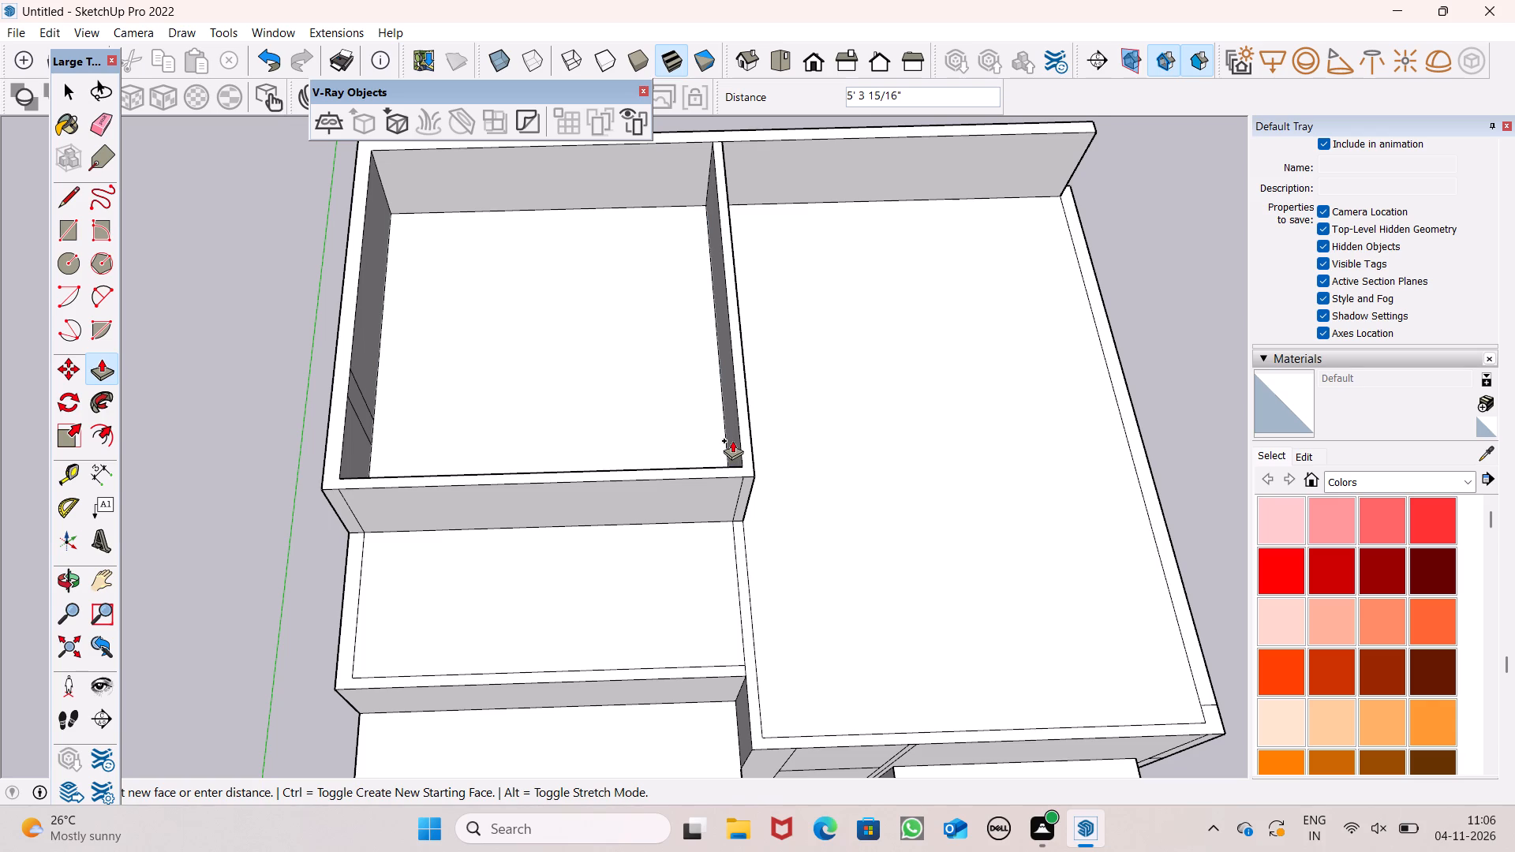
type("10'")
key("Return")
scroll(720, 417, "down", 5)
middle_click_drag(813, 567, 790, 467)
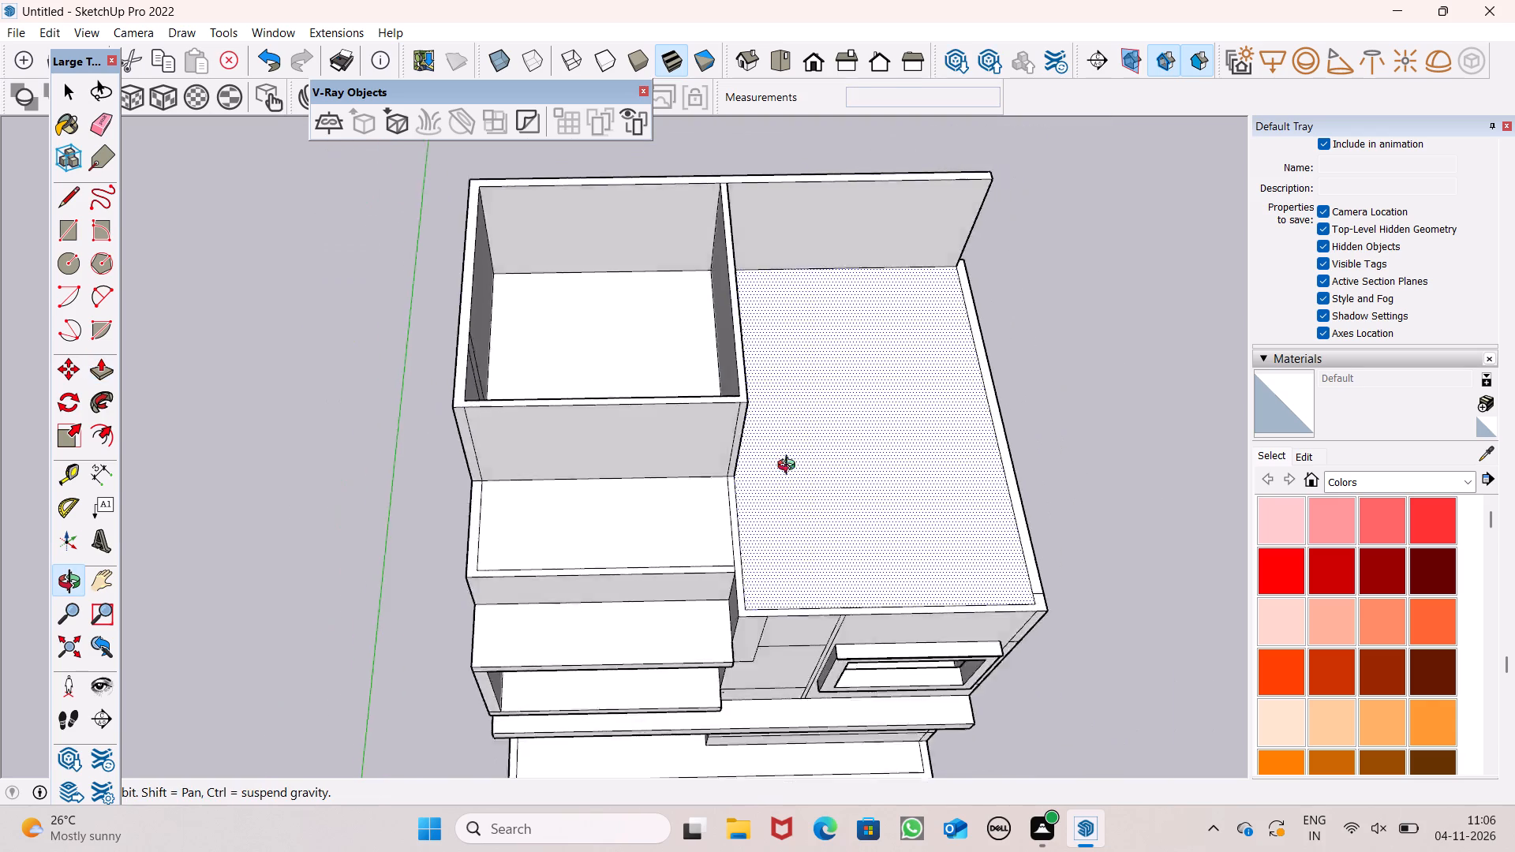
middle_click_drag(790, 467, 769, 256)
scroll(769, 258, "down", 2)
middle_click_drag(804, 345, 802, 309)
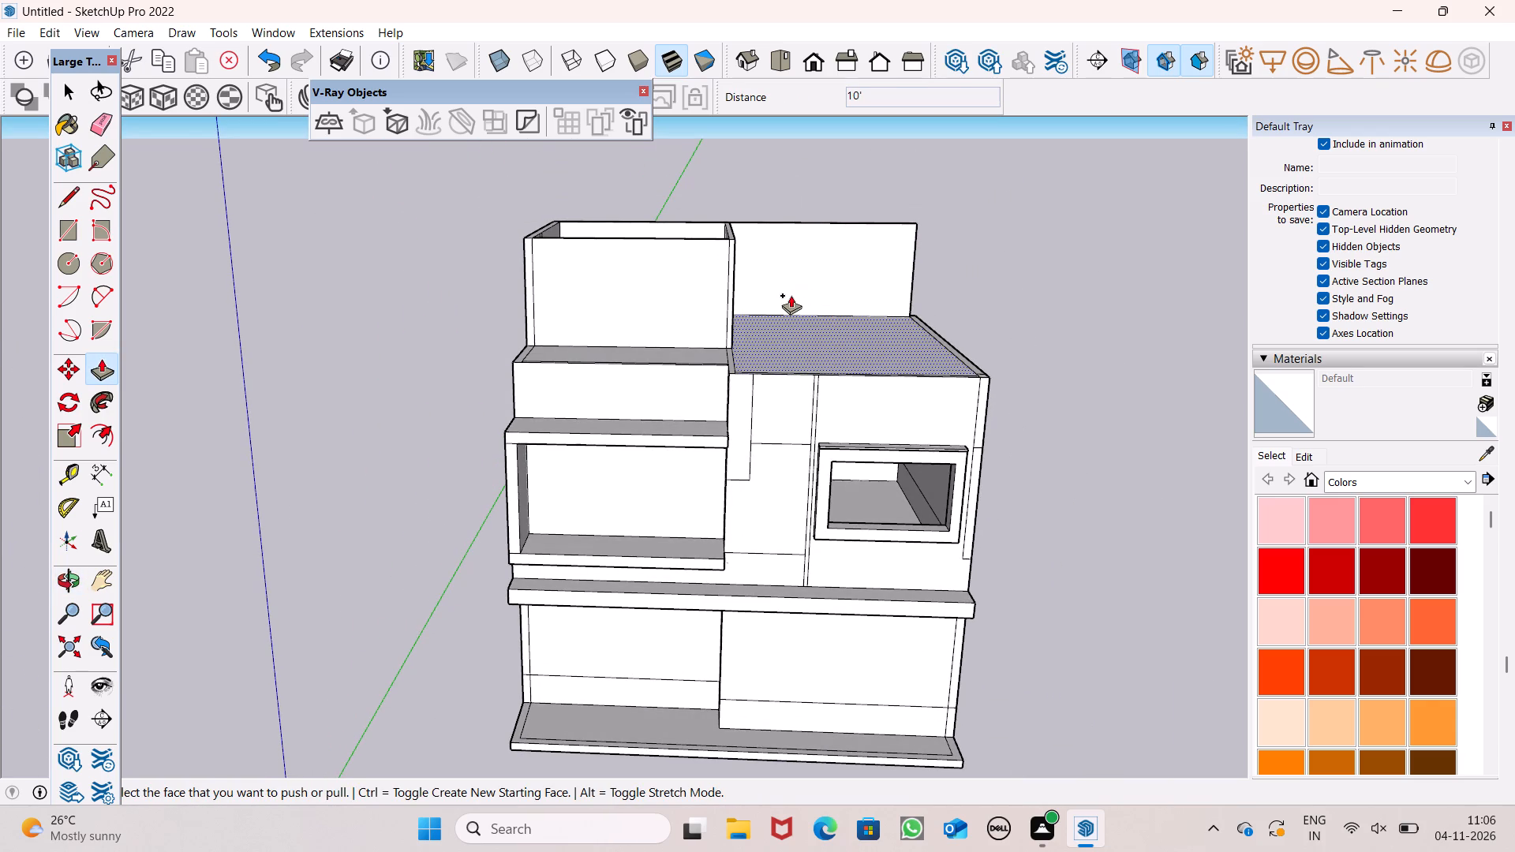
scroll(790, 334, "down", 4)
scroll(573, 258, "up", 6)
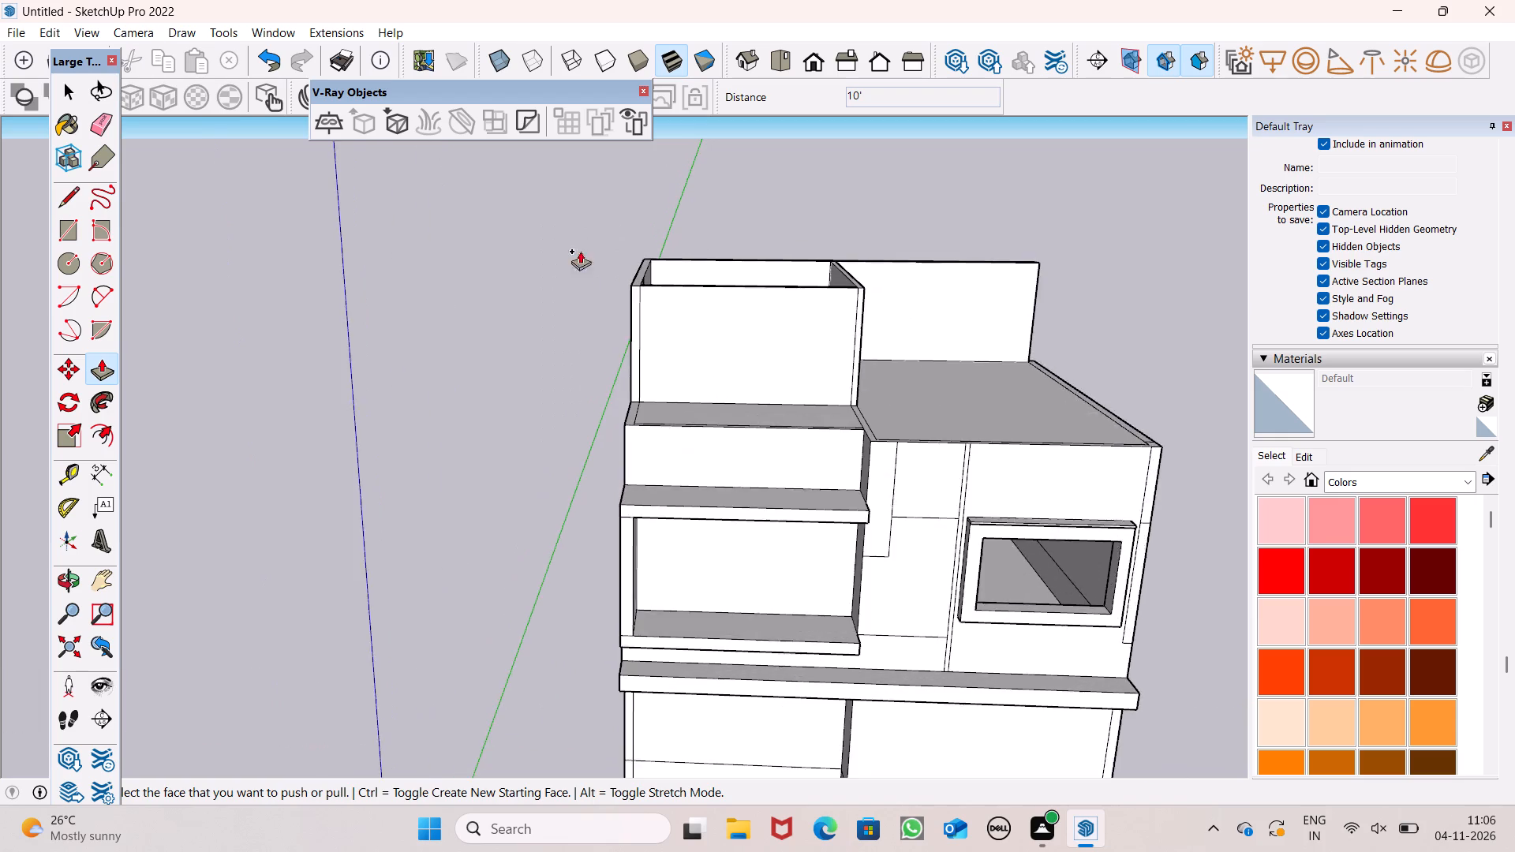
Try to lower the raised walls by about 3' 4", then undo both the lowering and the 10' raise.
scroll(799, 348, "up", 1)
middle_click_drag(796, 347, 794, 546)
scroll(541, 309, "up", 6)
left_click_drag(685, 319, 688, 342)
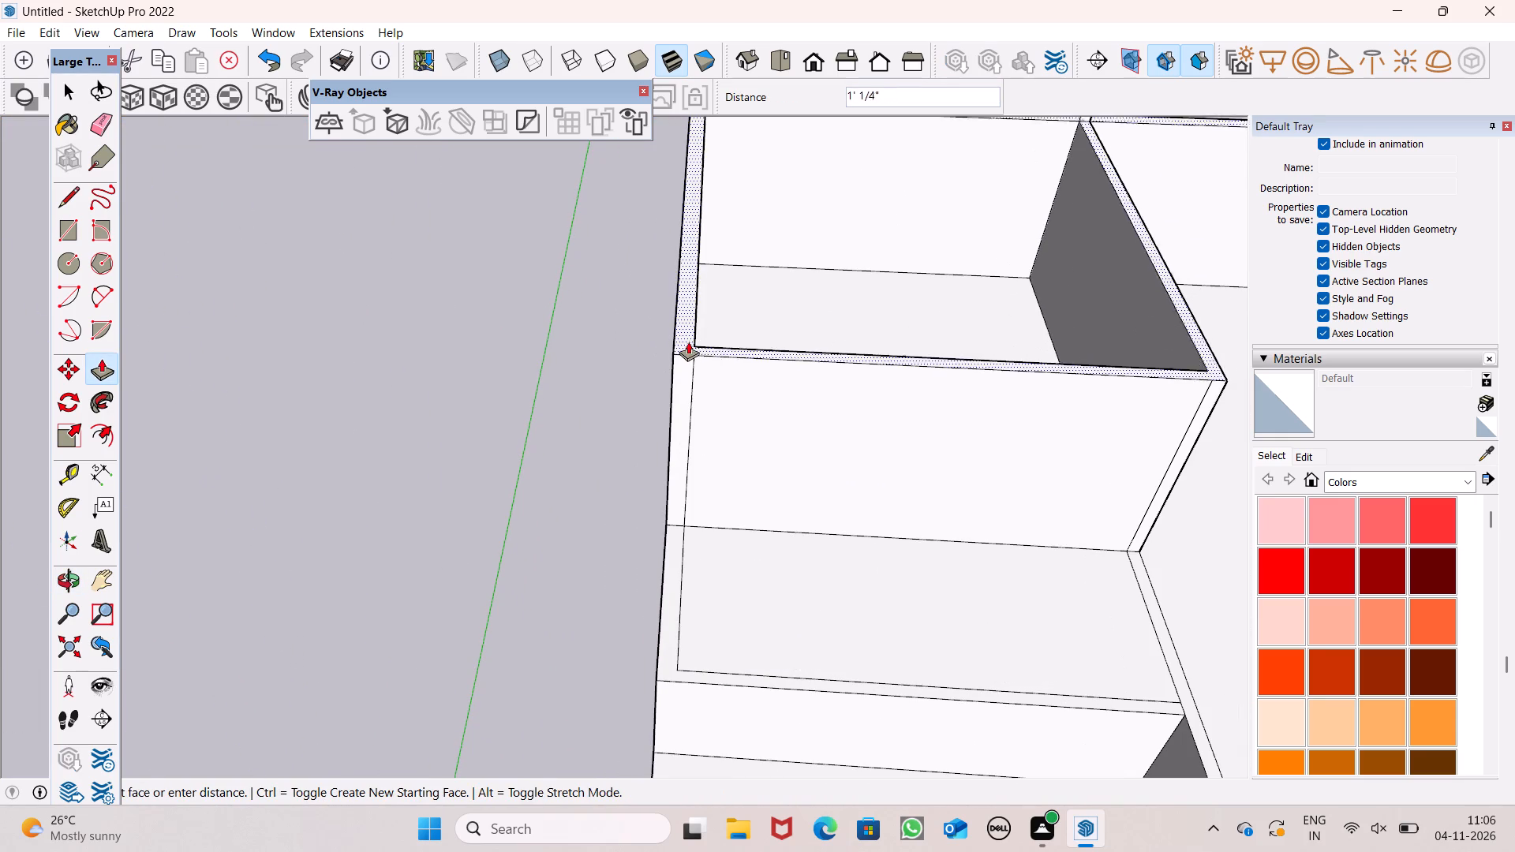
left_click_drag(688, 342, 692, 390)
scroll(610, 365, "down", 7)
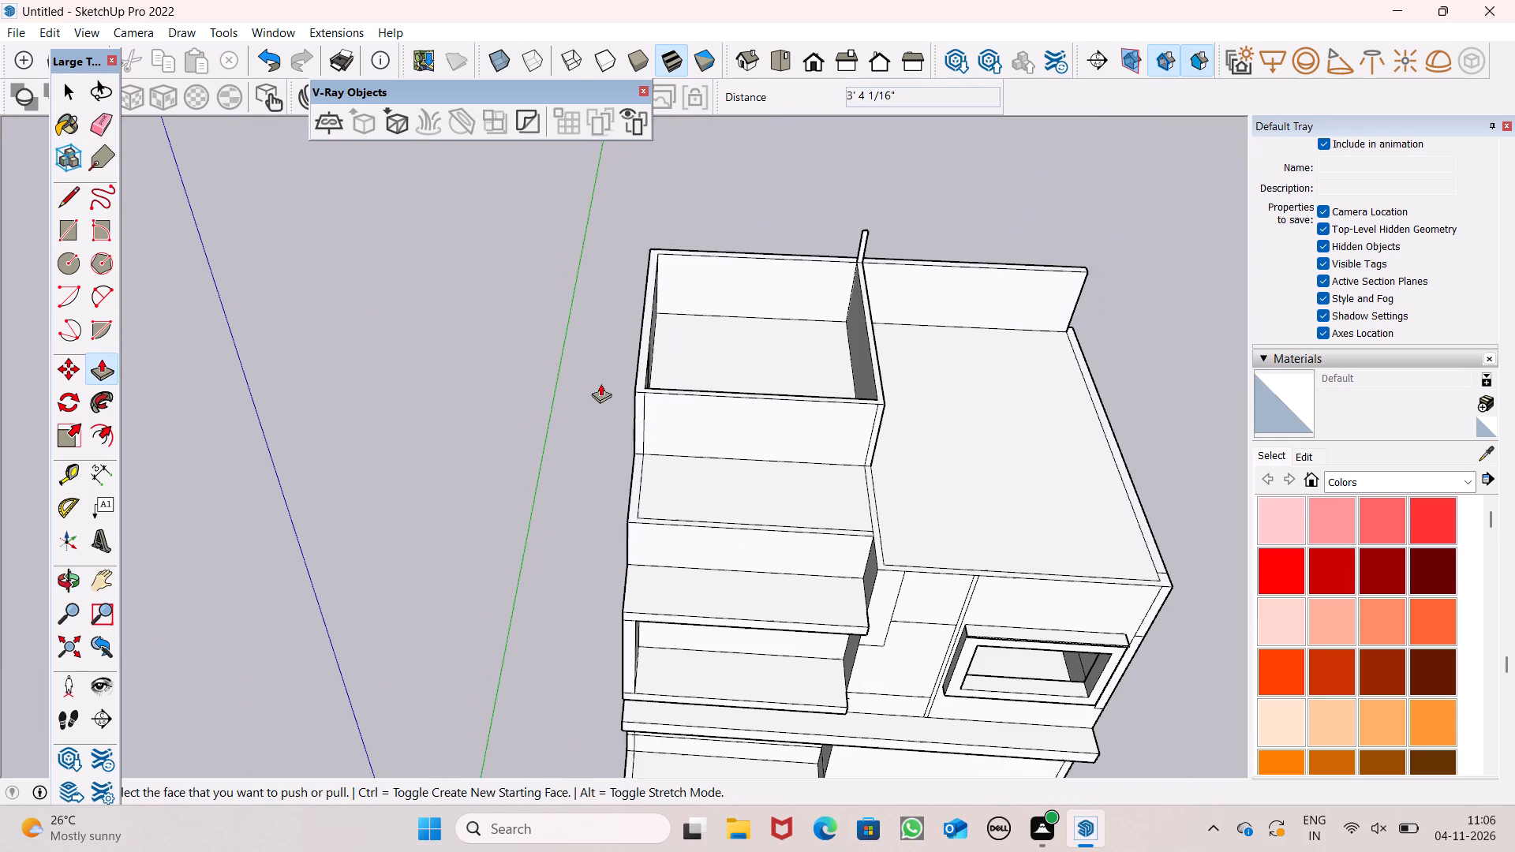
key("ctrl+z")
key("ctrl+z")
Push/pull the border around the rear balcony-side section and along the whole rear wall up 7'.
scroll(650, 452, "up", 2)
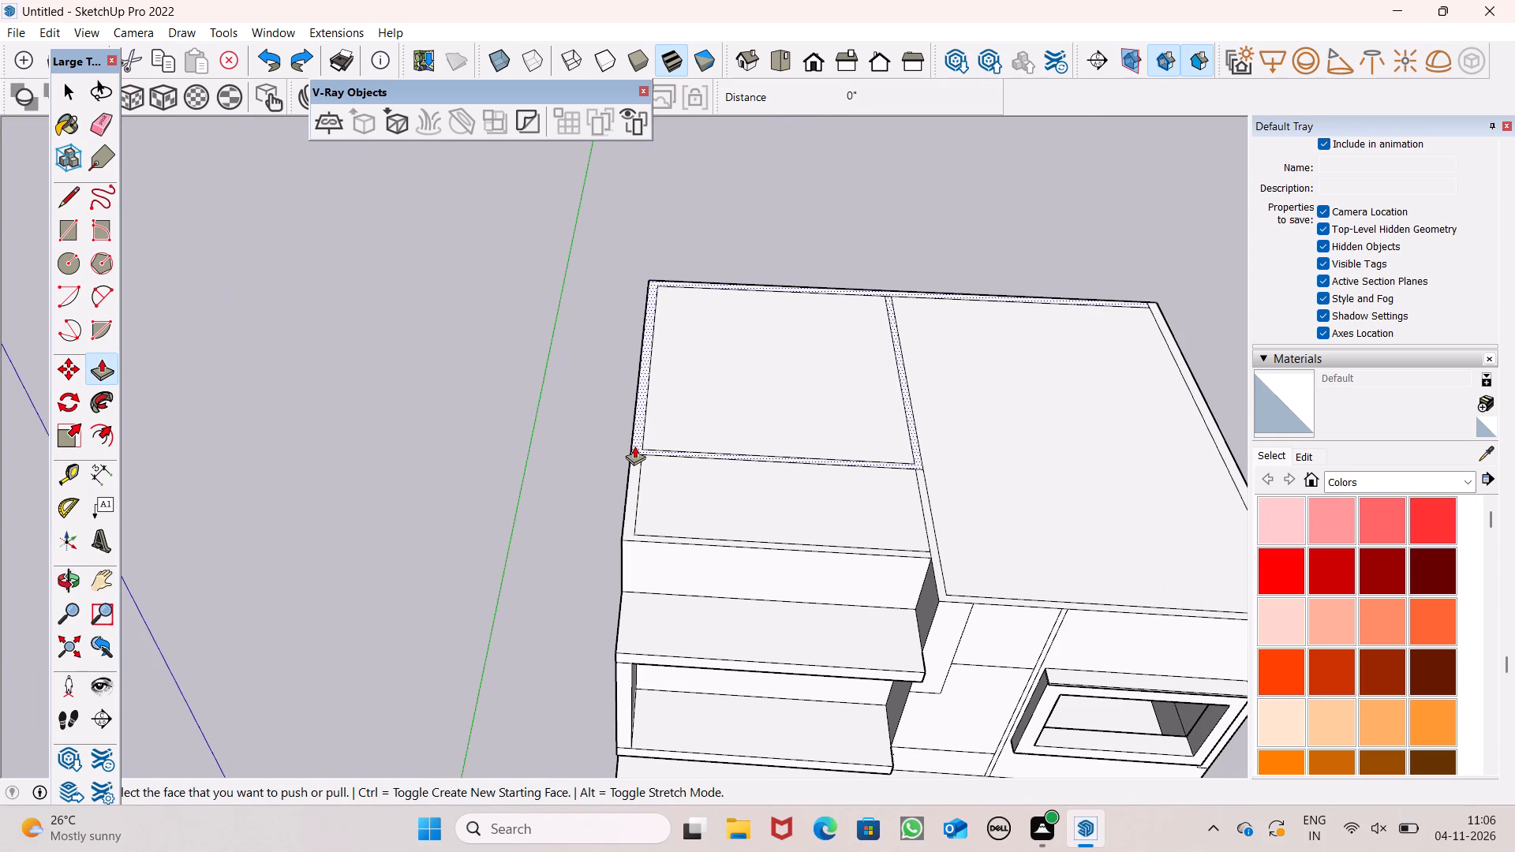
left_click_drag(637, 447, 633, 399)
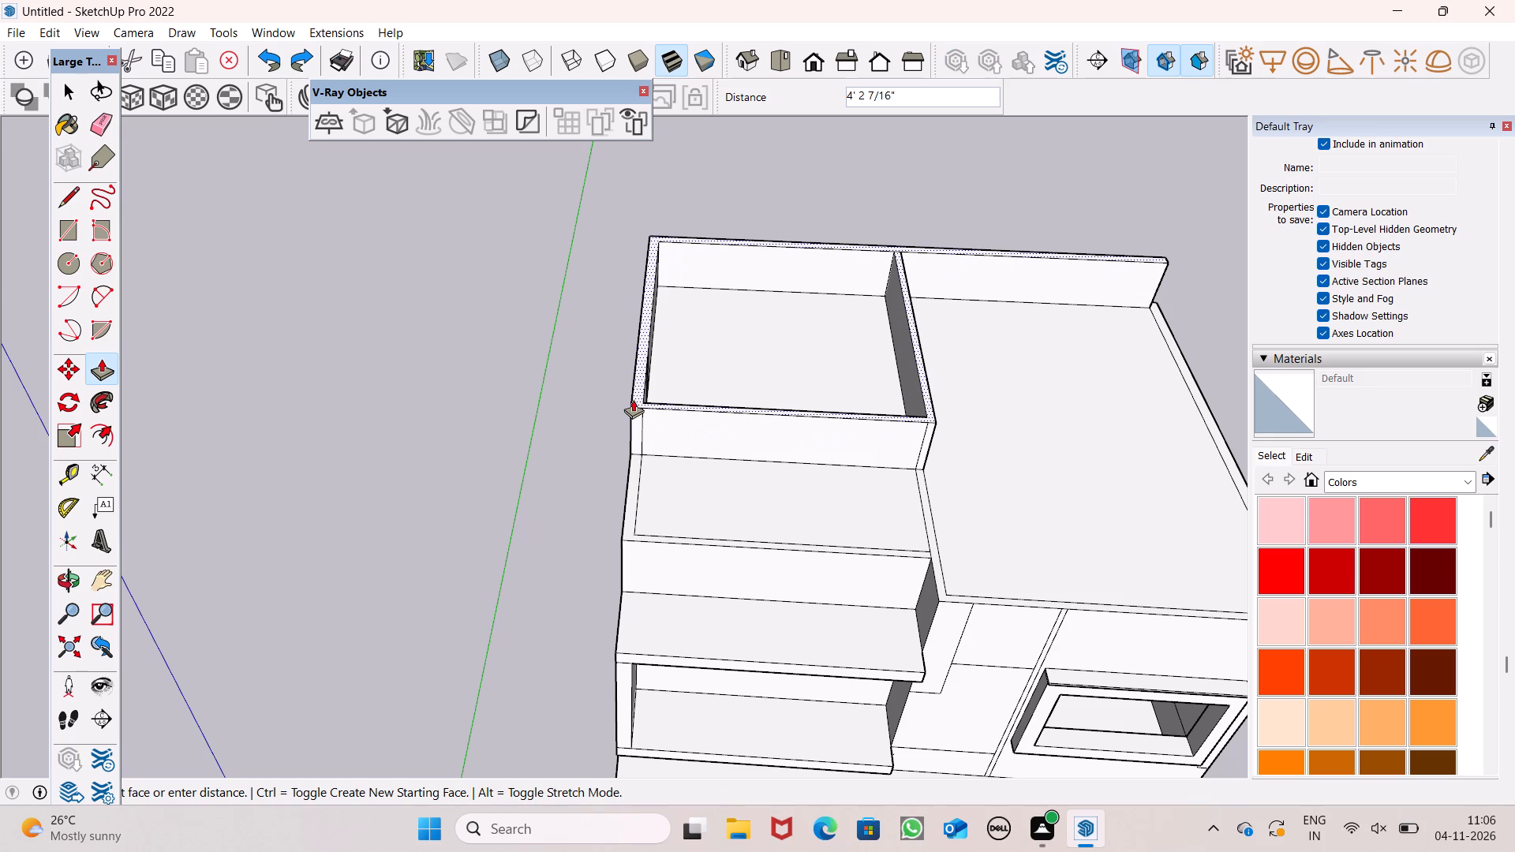
left_click_drag(633, 399, 630, 389)
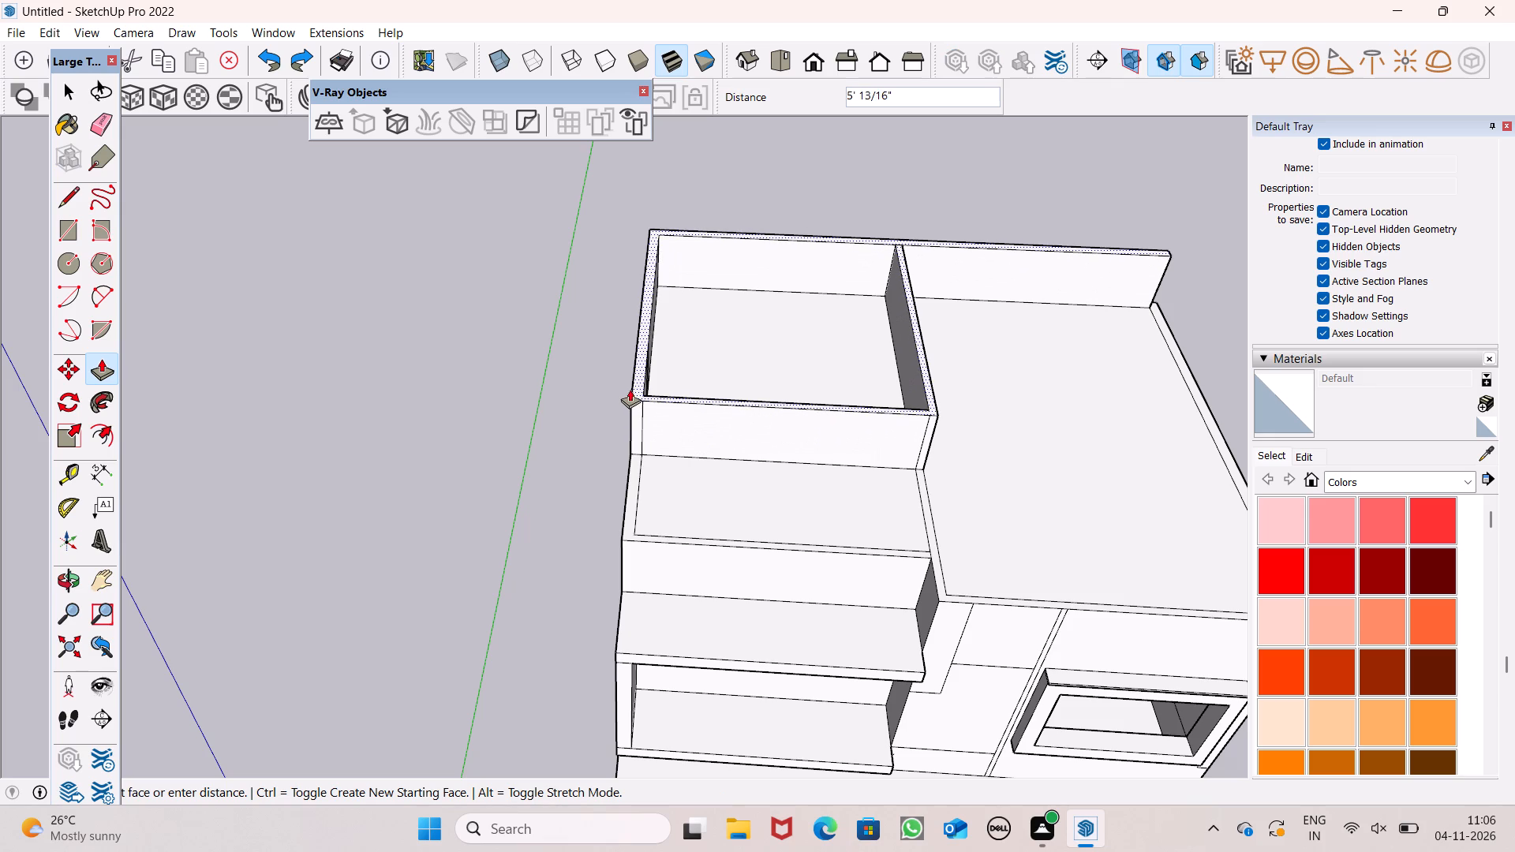
left_click_drag(630, 389, 627, 377)
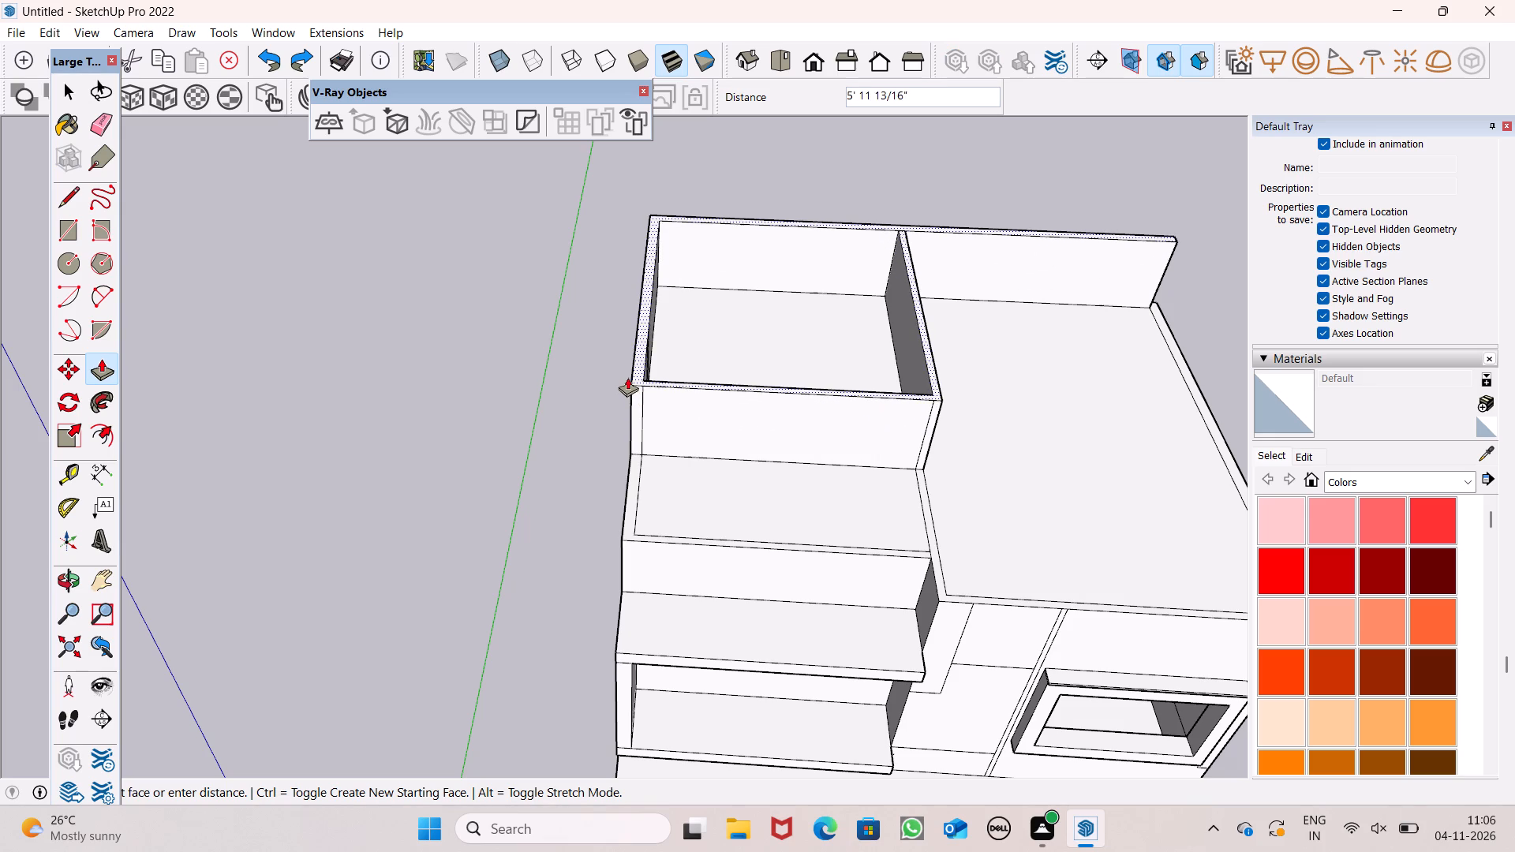
left_click_drag(627, 377, 621, 353)
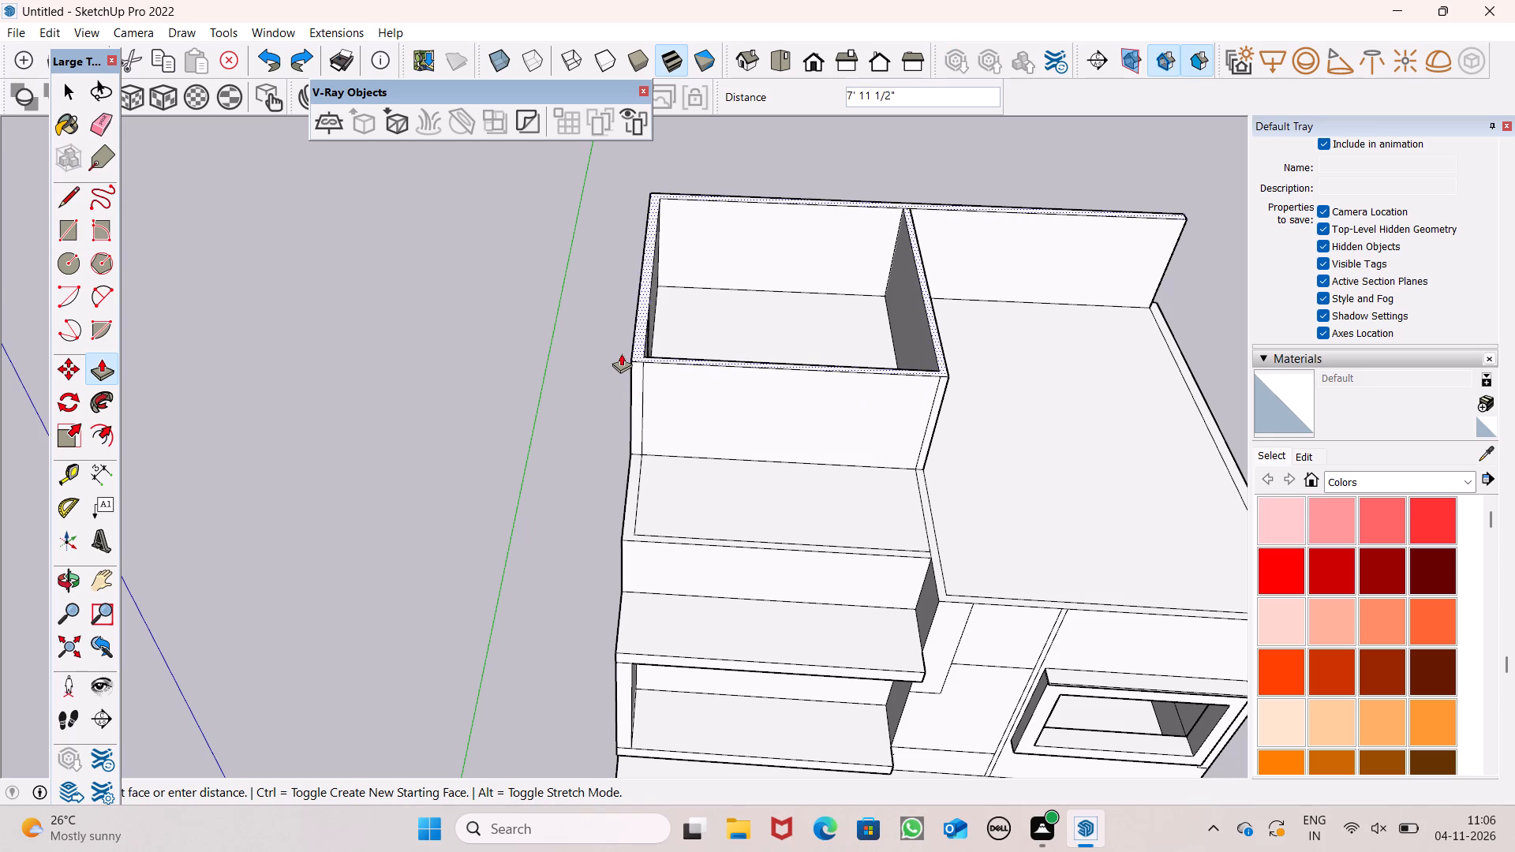
left_click_drag(621, 353, 621, 352)
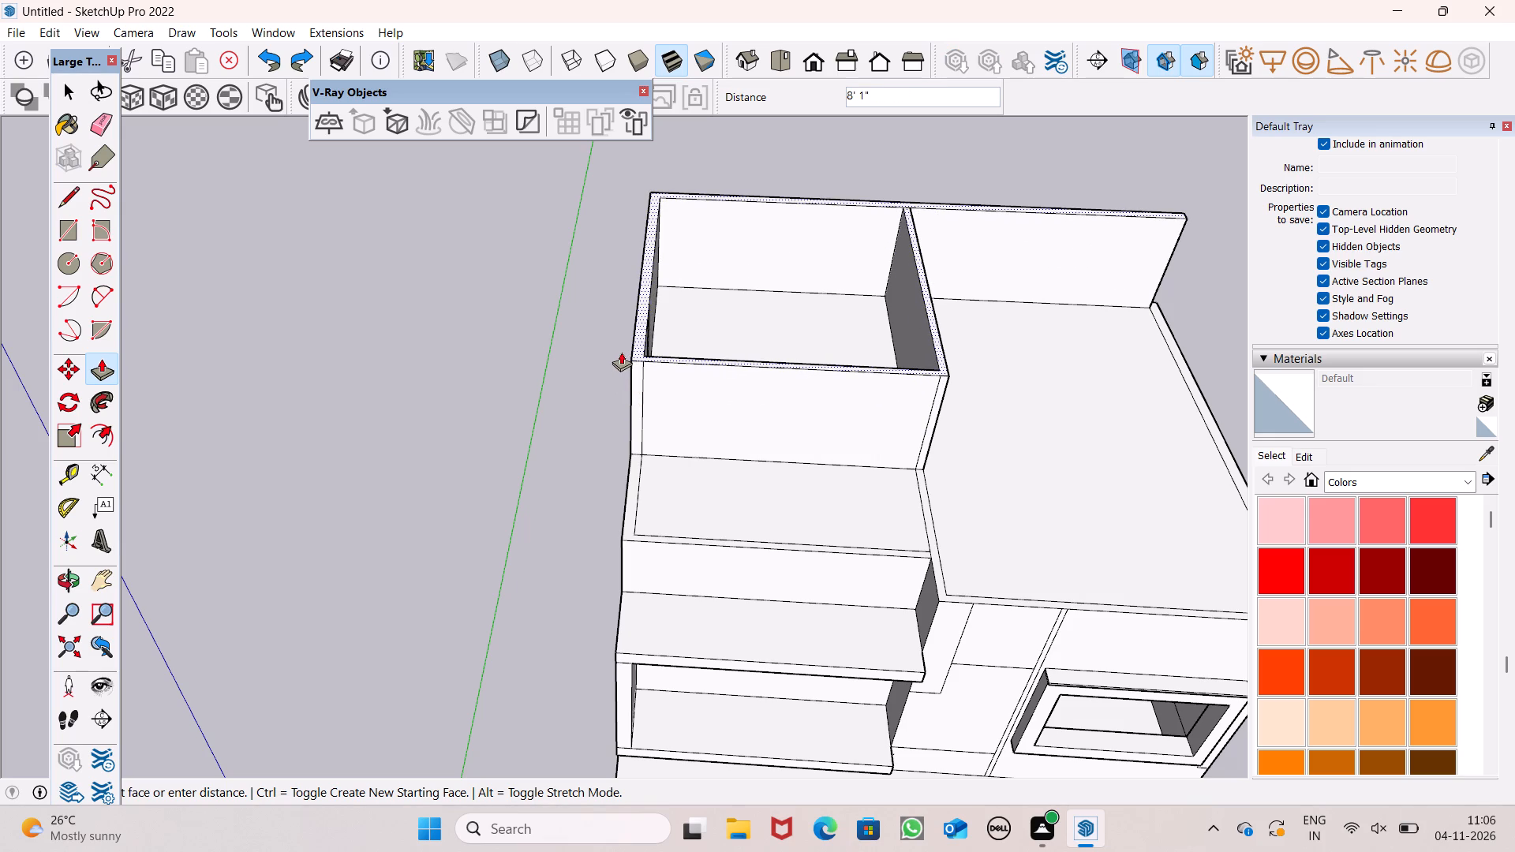
left_click_drag(621, 352, 613, 351)
key("7")
key("apostrophe")
key("Return")
scroll(612, 351, "down", 2)
scroll(612, 351, "up", 1)
scroll(611, 351, "down", 1)
middle_click_drag(684, 405, 812, 250)
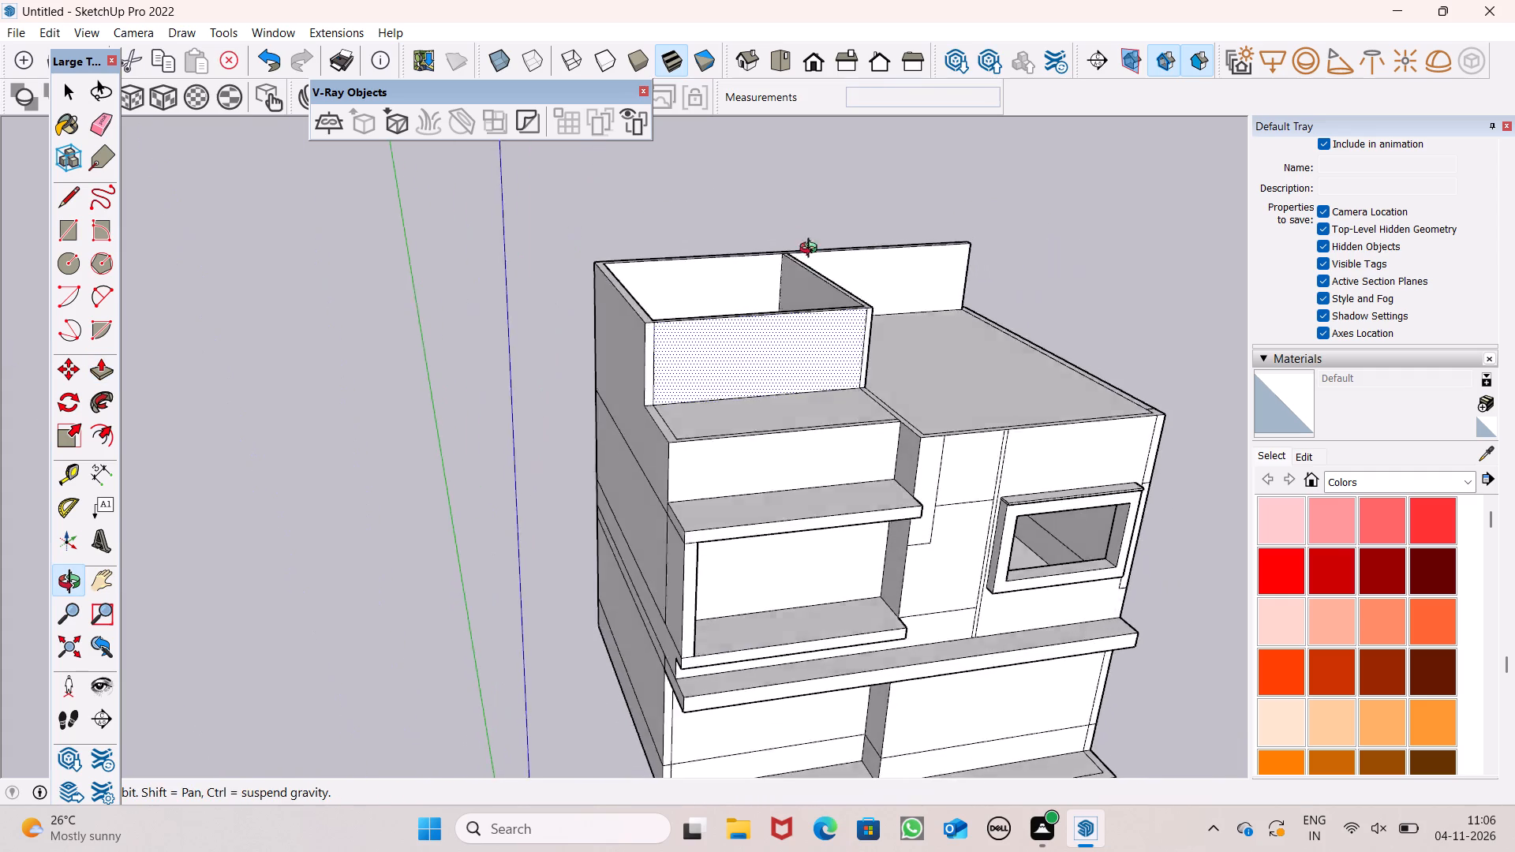
middle_click_drag(812, 250, 772, 169)
Check the height of the rooftop room's front wall at its outer corner with the Dimension tool, without placing the dimension.
left_click(115, 486)
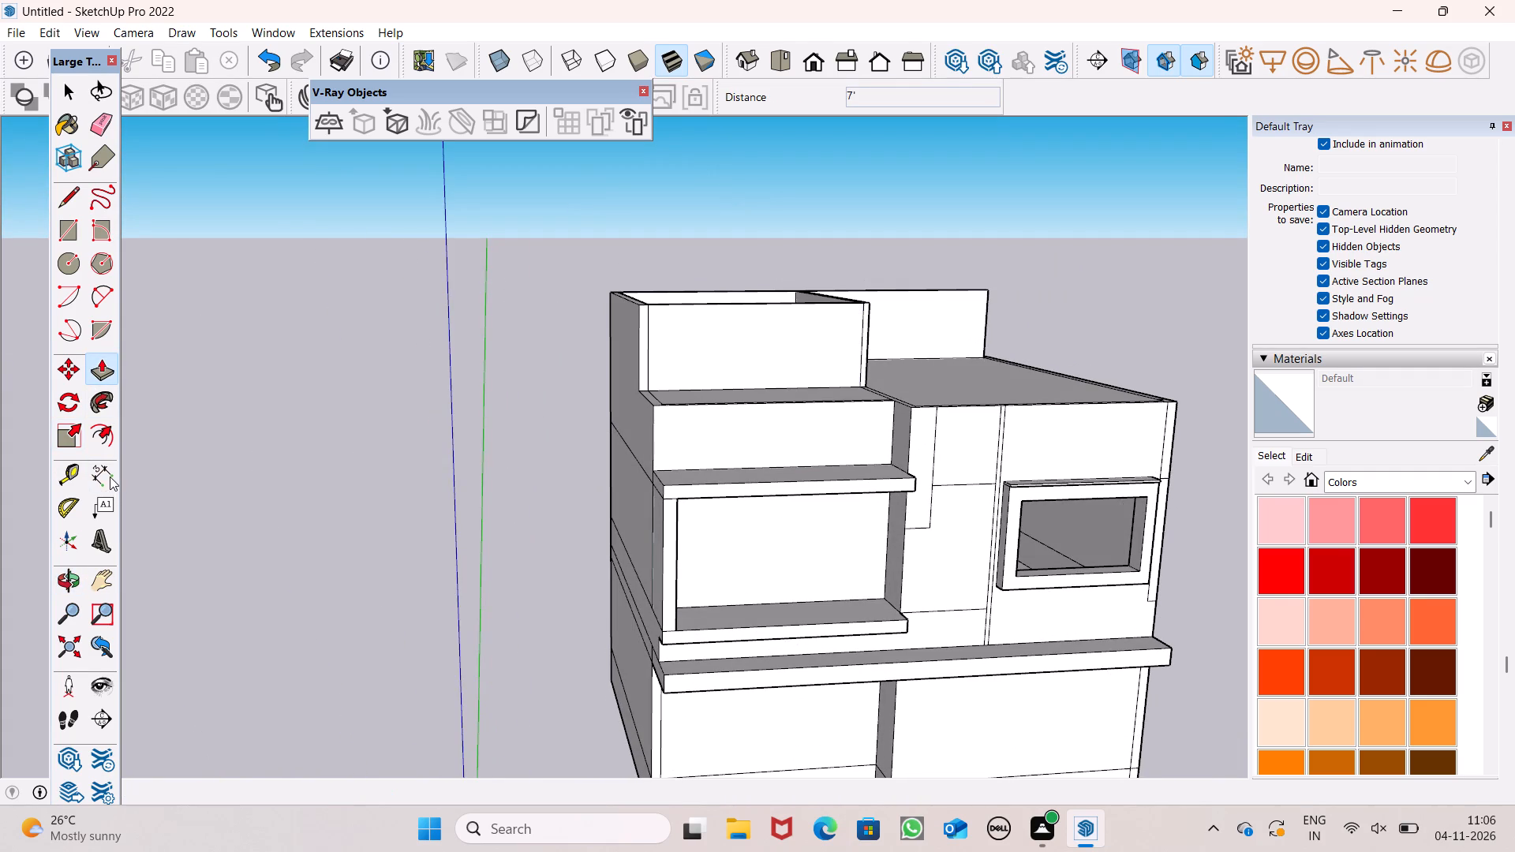
scroll(661, 278, "up", 6)
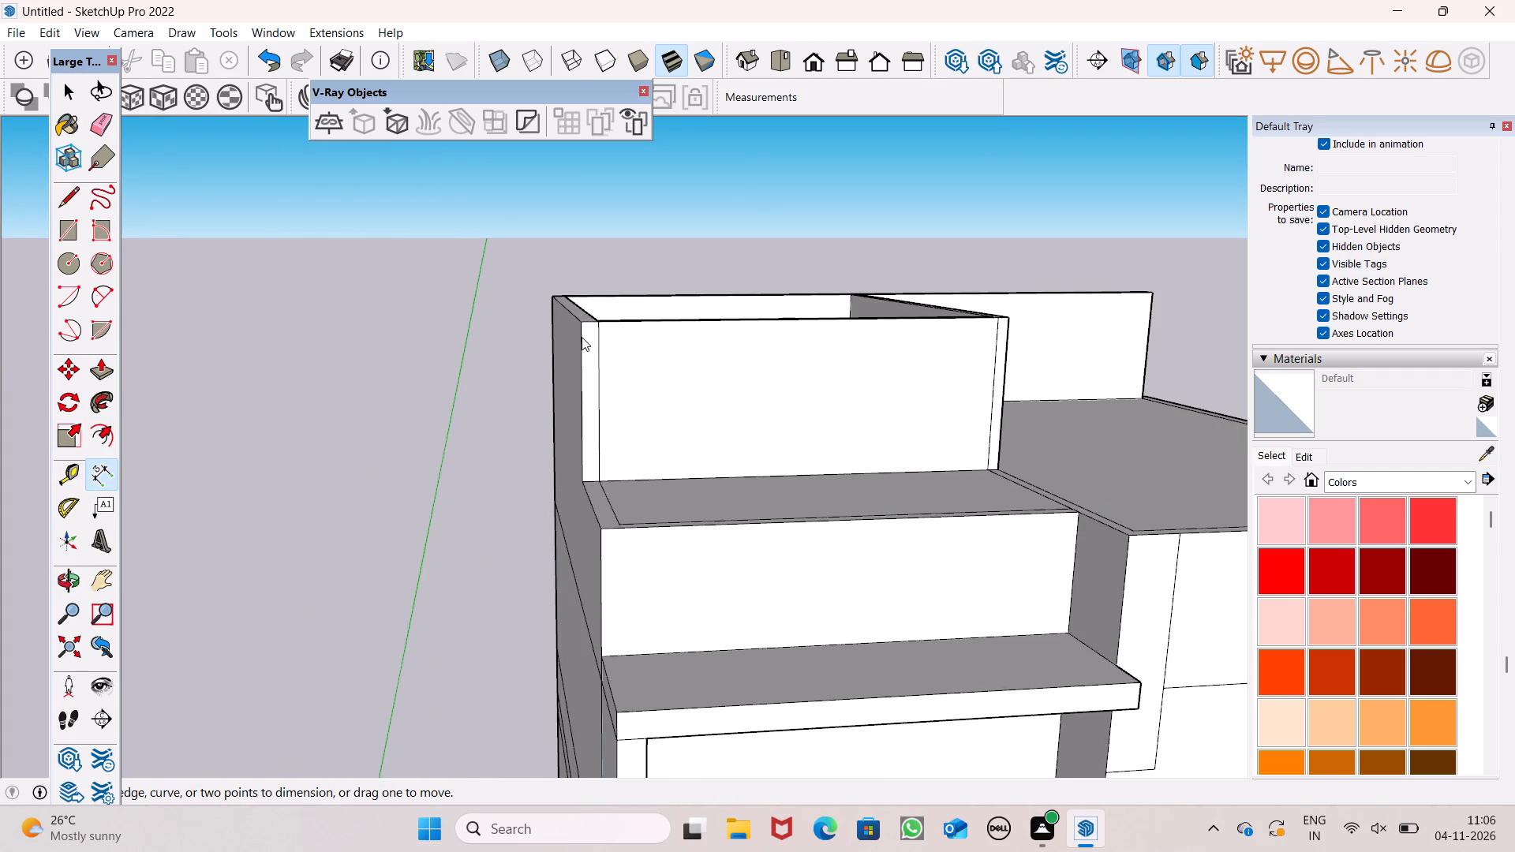
left_click(578, 328)
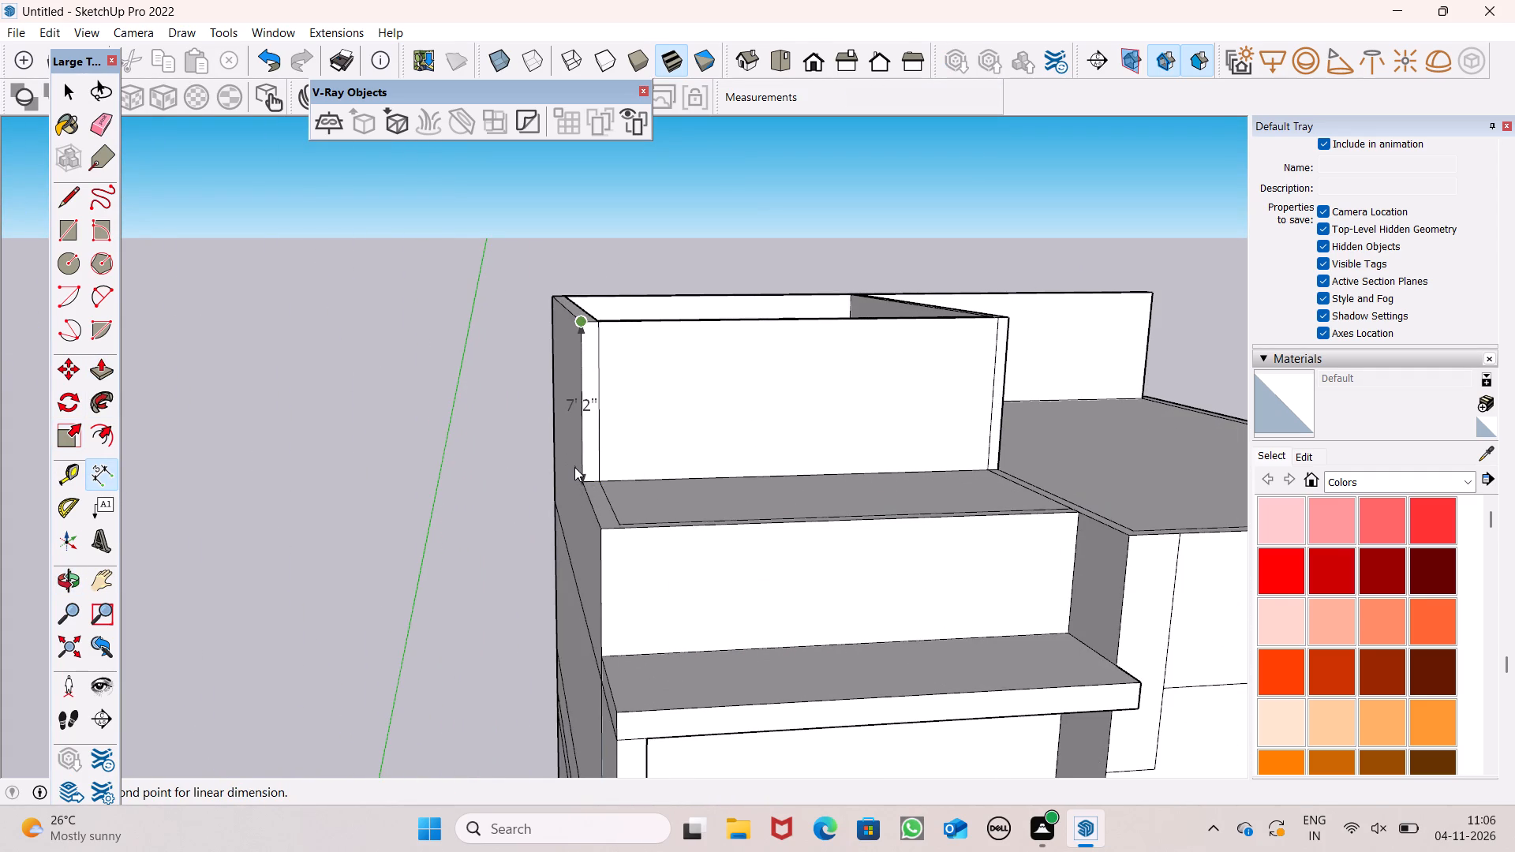
left_click(580, 471)
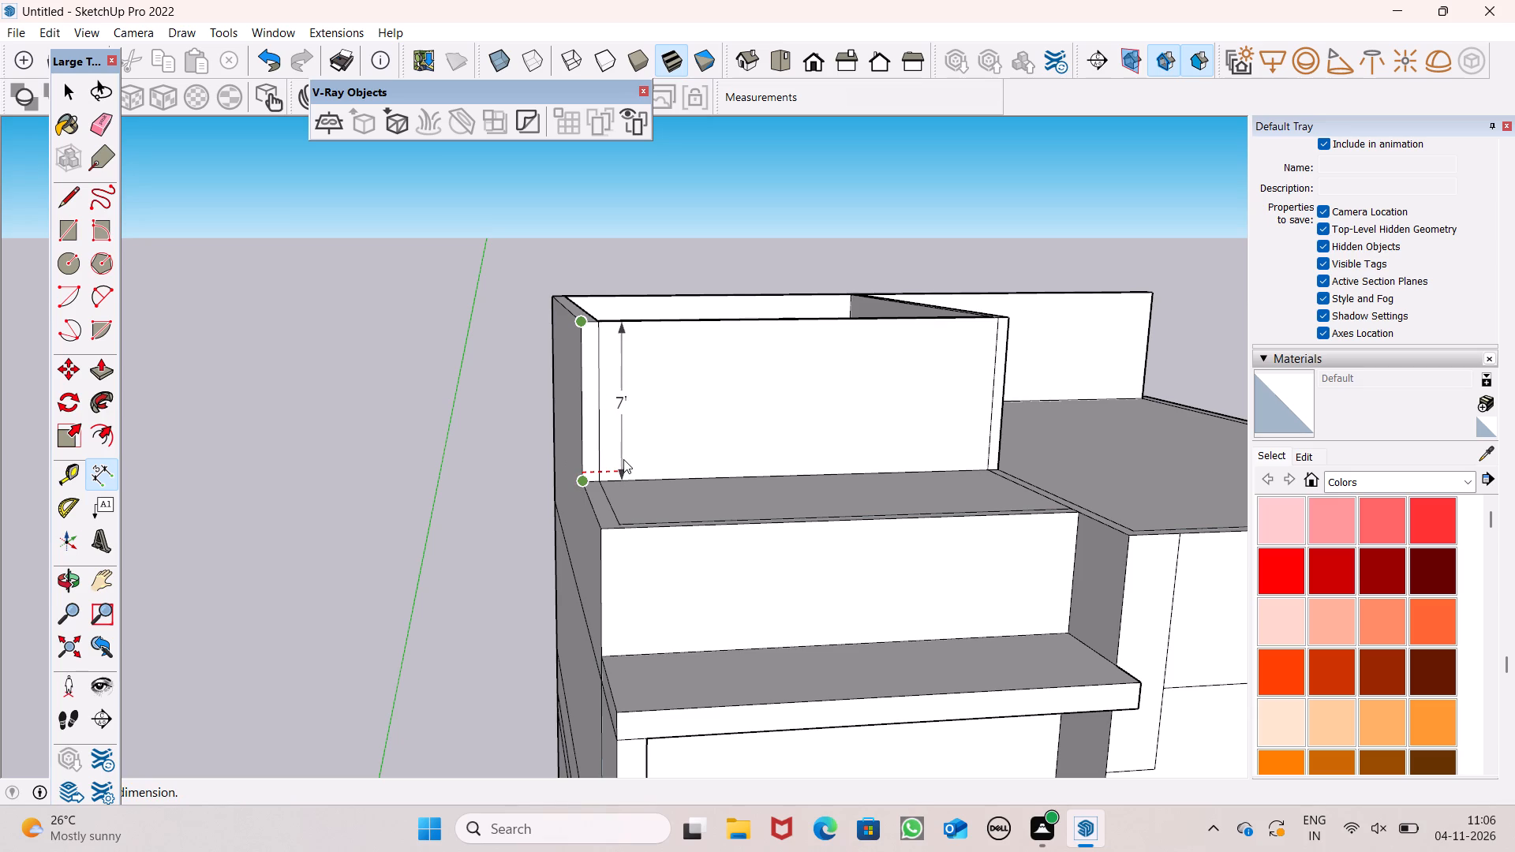
key("space")
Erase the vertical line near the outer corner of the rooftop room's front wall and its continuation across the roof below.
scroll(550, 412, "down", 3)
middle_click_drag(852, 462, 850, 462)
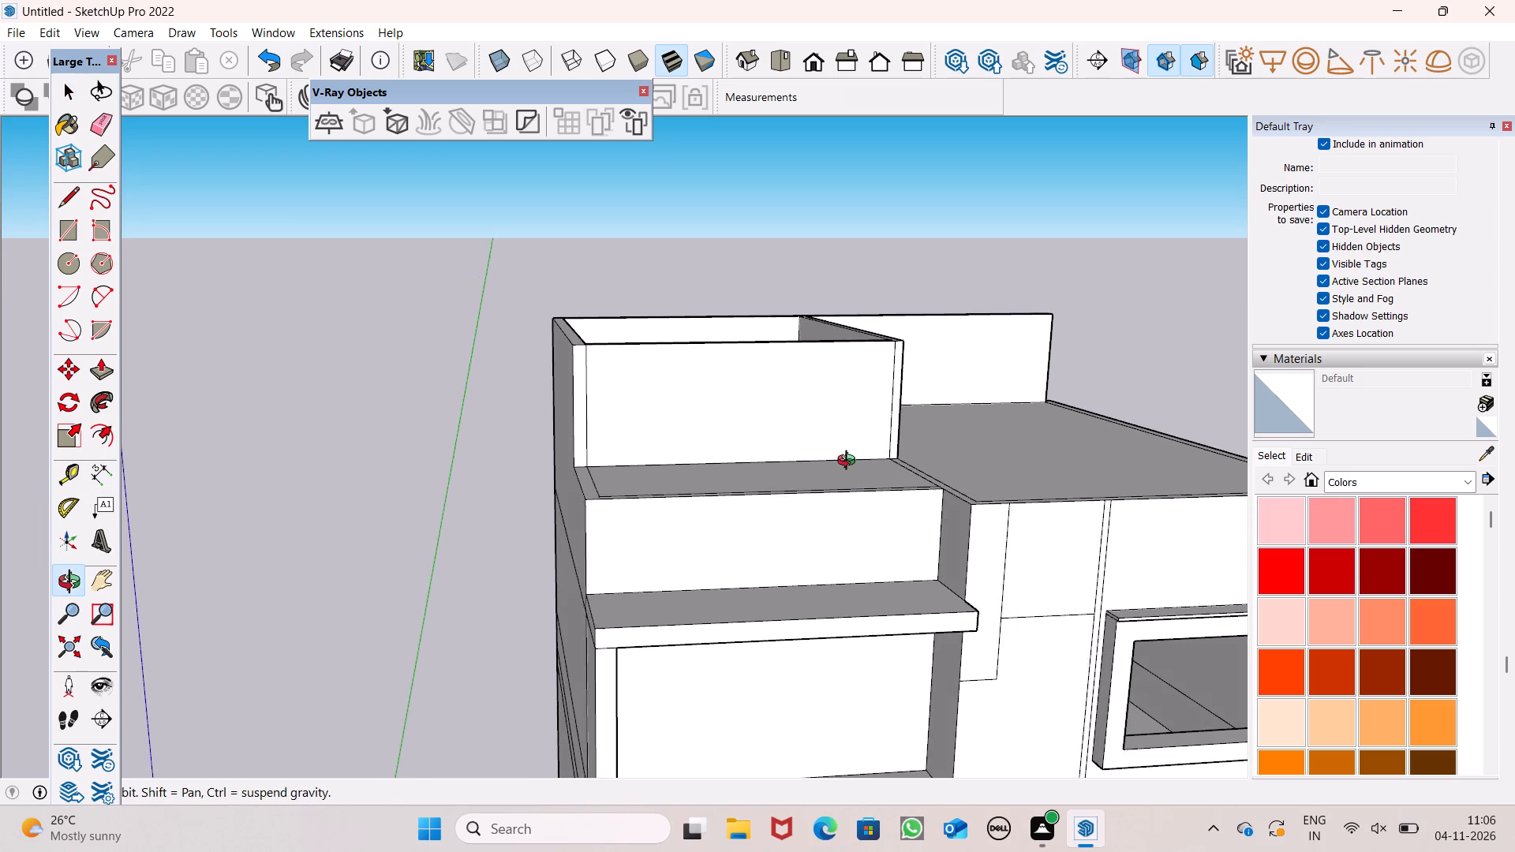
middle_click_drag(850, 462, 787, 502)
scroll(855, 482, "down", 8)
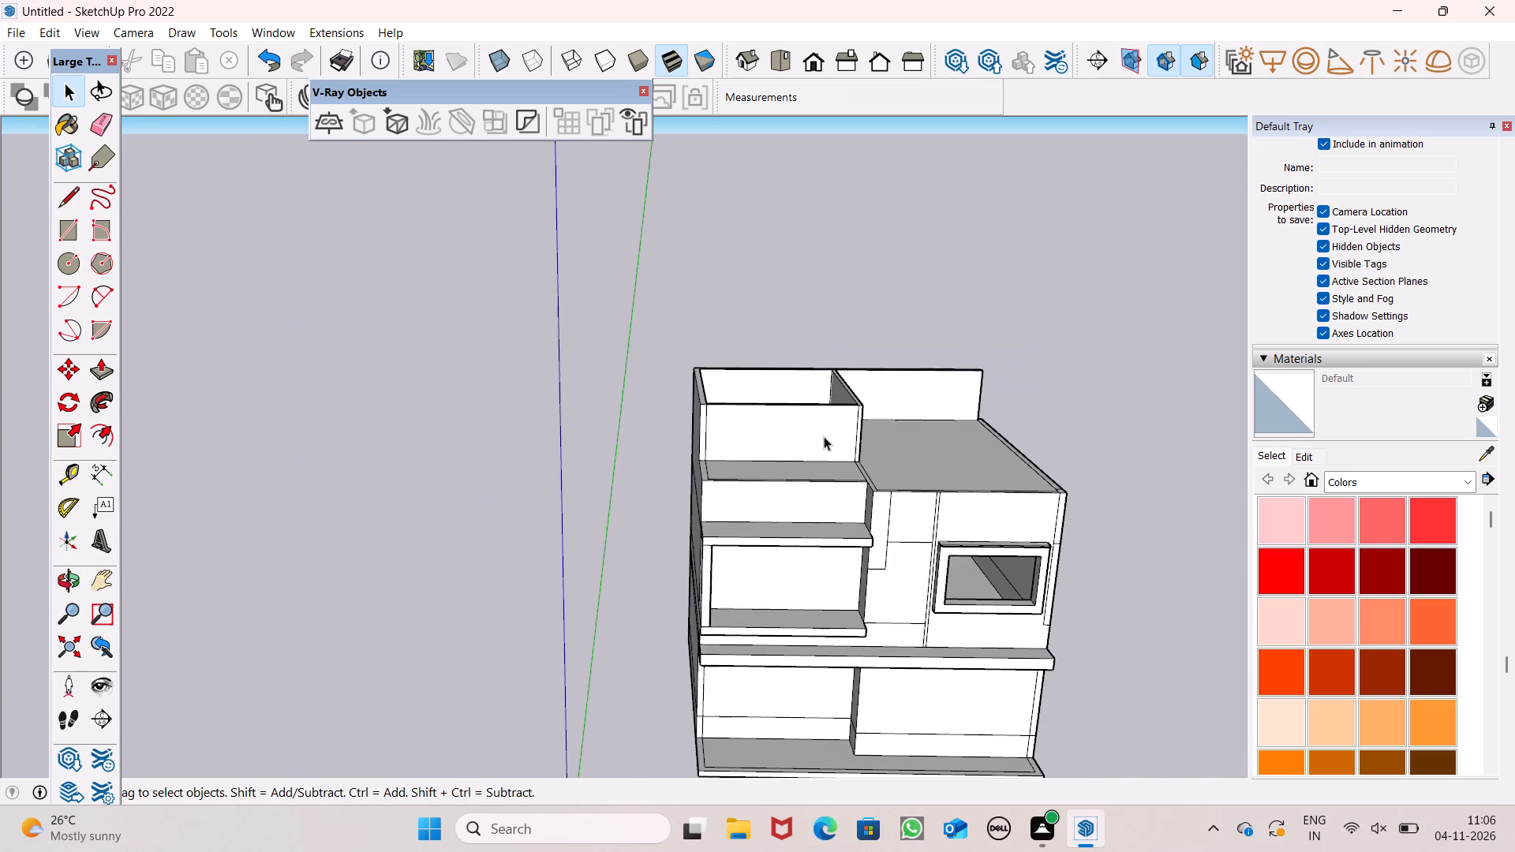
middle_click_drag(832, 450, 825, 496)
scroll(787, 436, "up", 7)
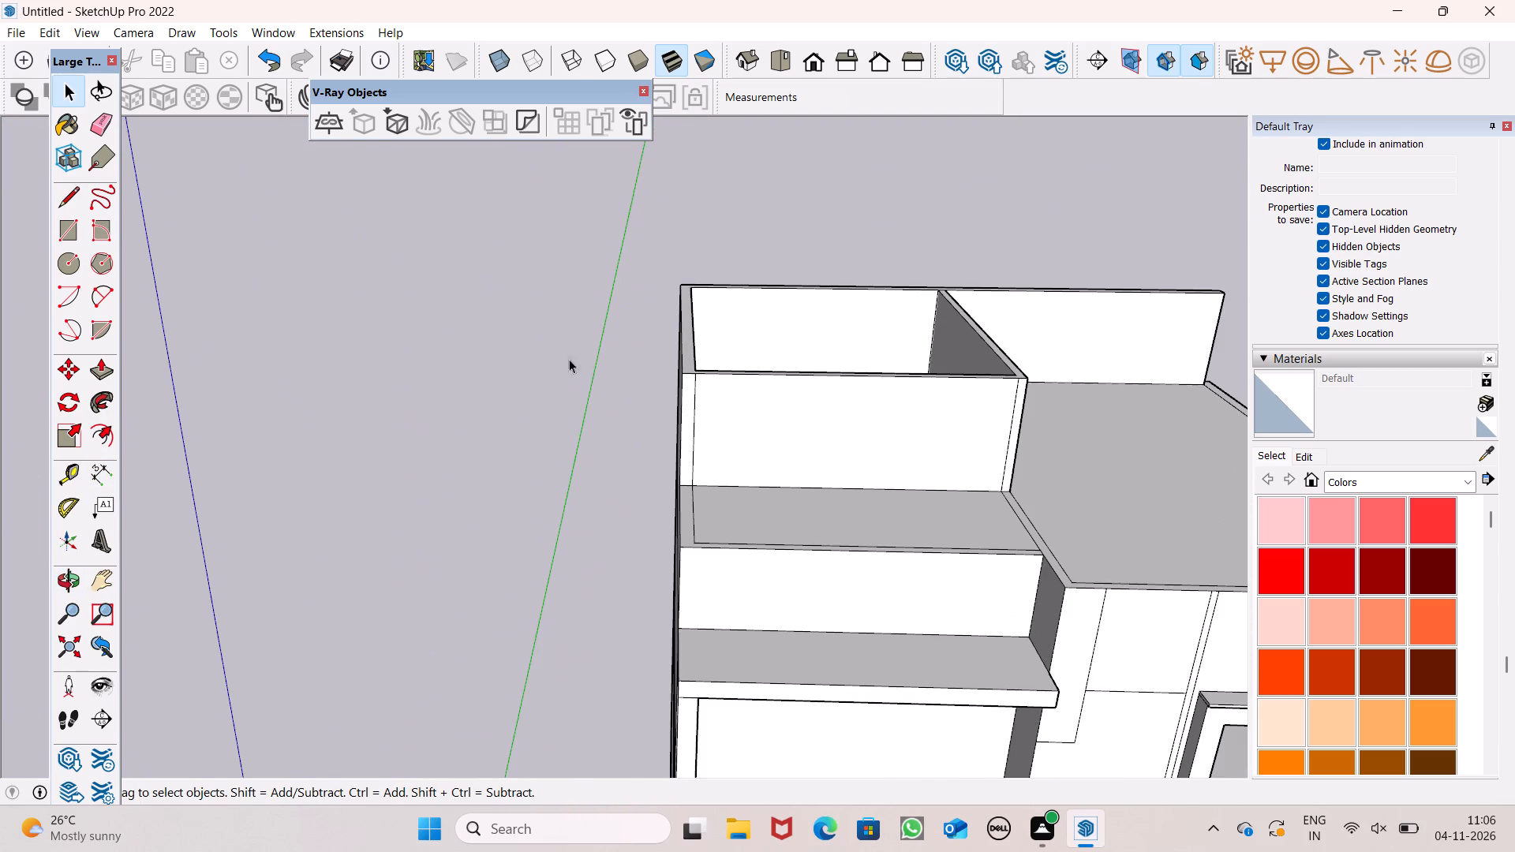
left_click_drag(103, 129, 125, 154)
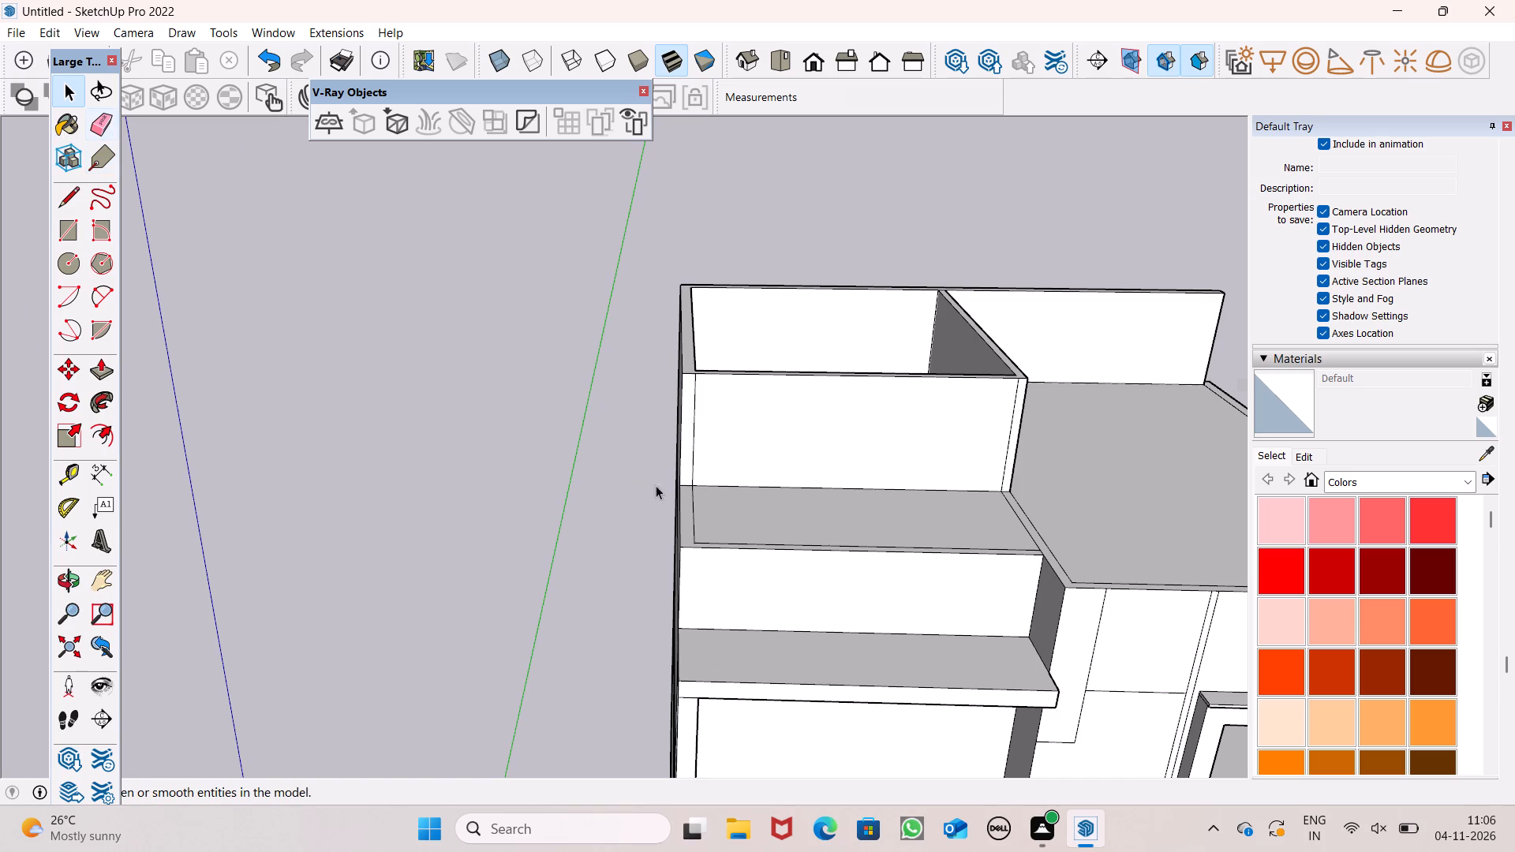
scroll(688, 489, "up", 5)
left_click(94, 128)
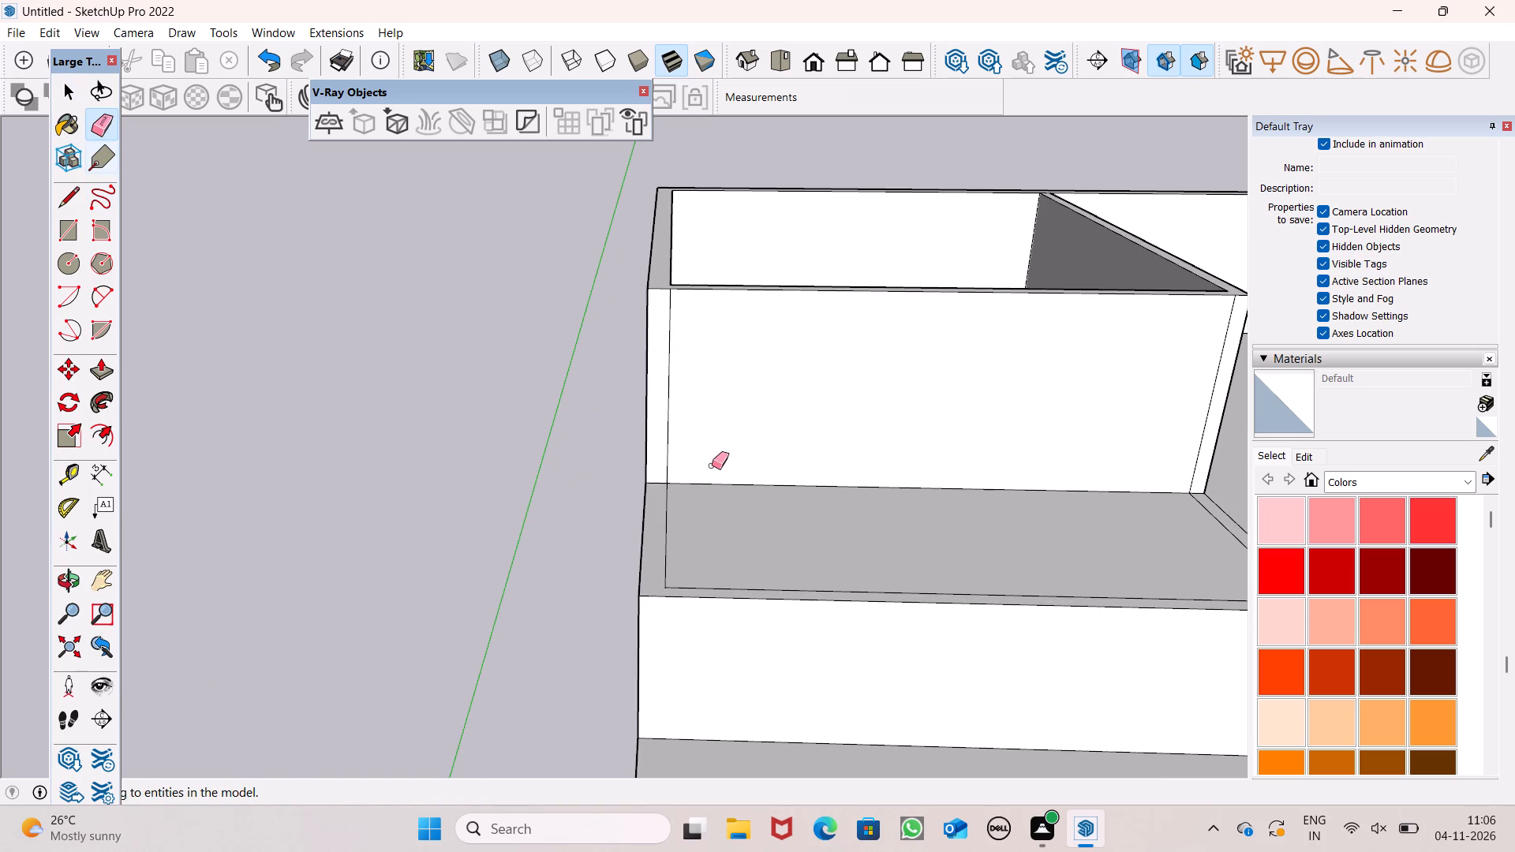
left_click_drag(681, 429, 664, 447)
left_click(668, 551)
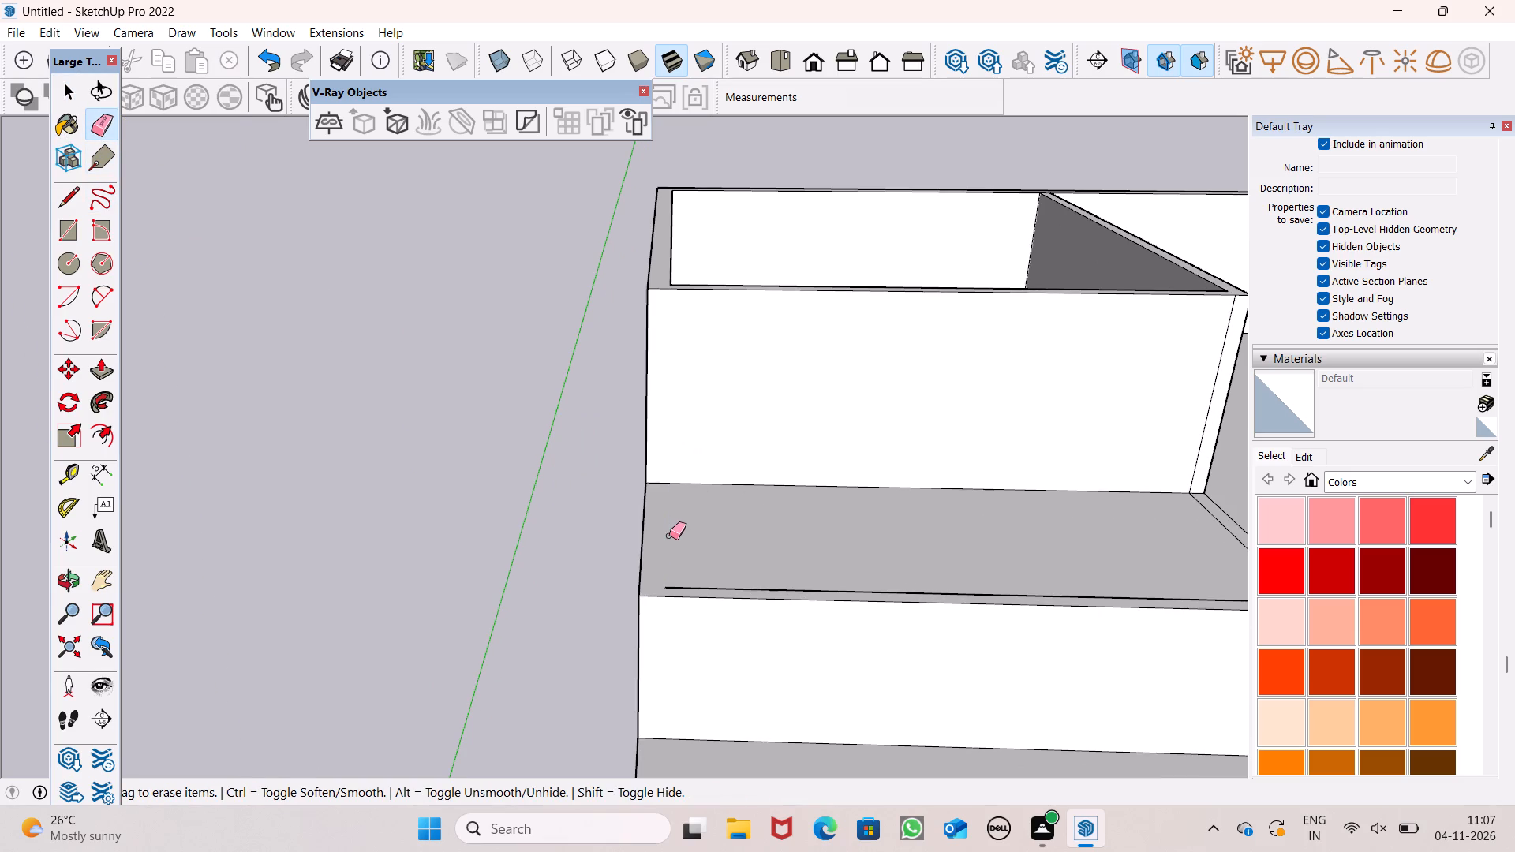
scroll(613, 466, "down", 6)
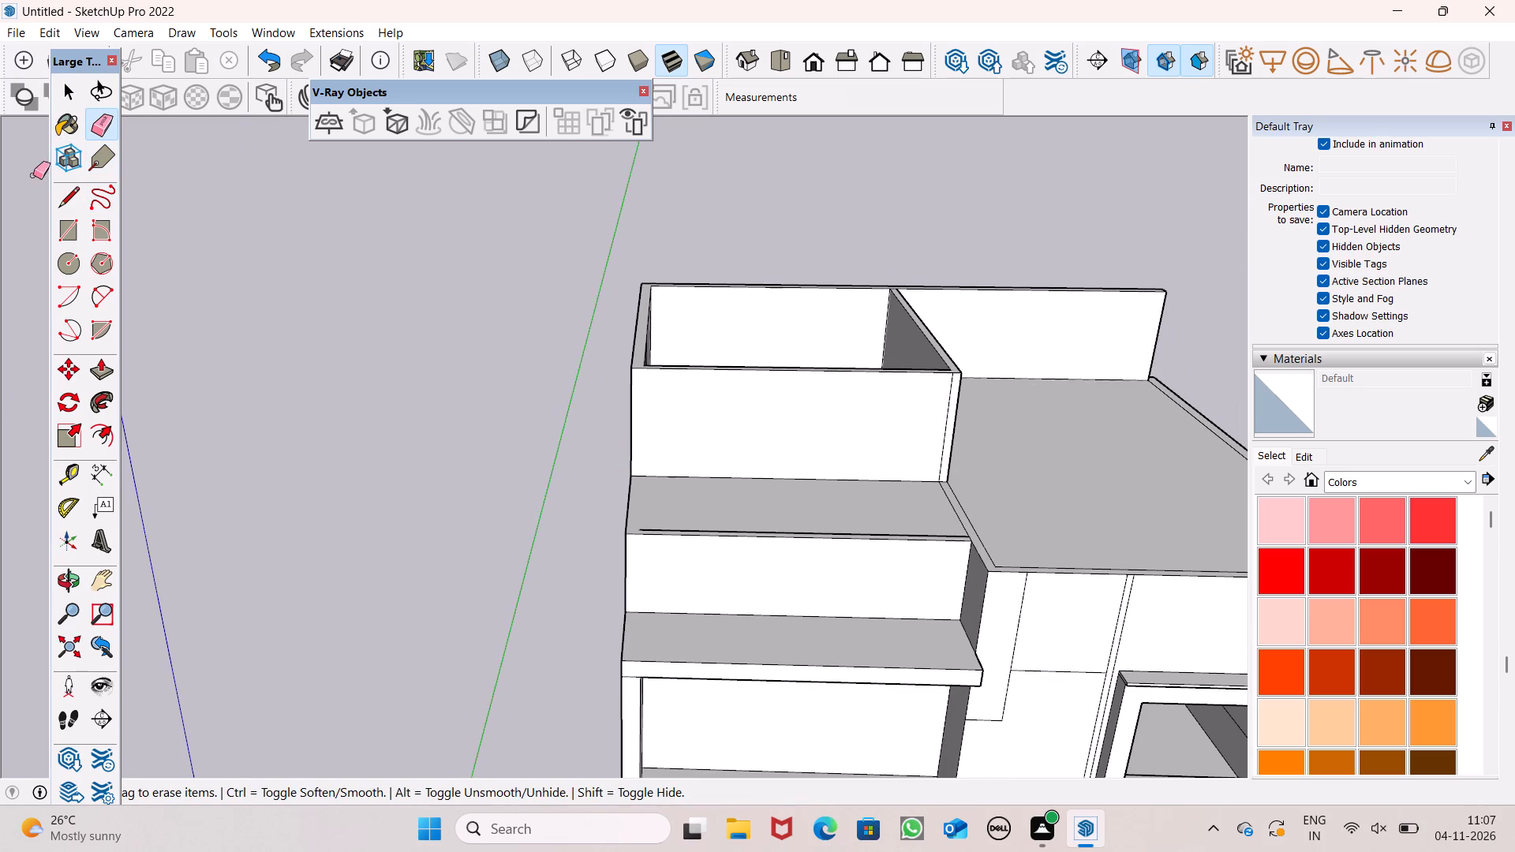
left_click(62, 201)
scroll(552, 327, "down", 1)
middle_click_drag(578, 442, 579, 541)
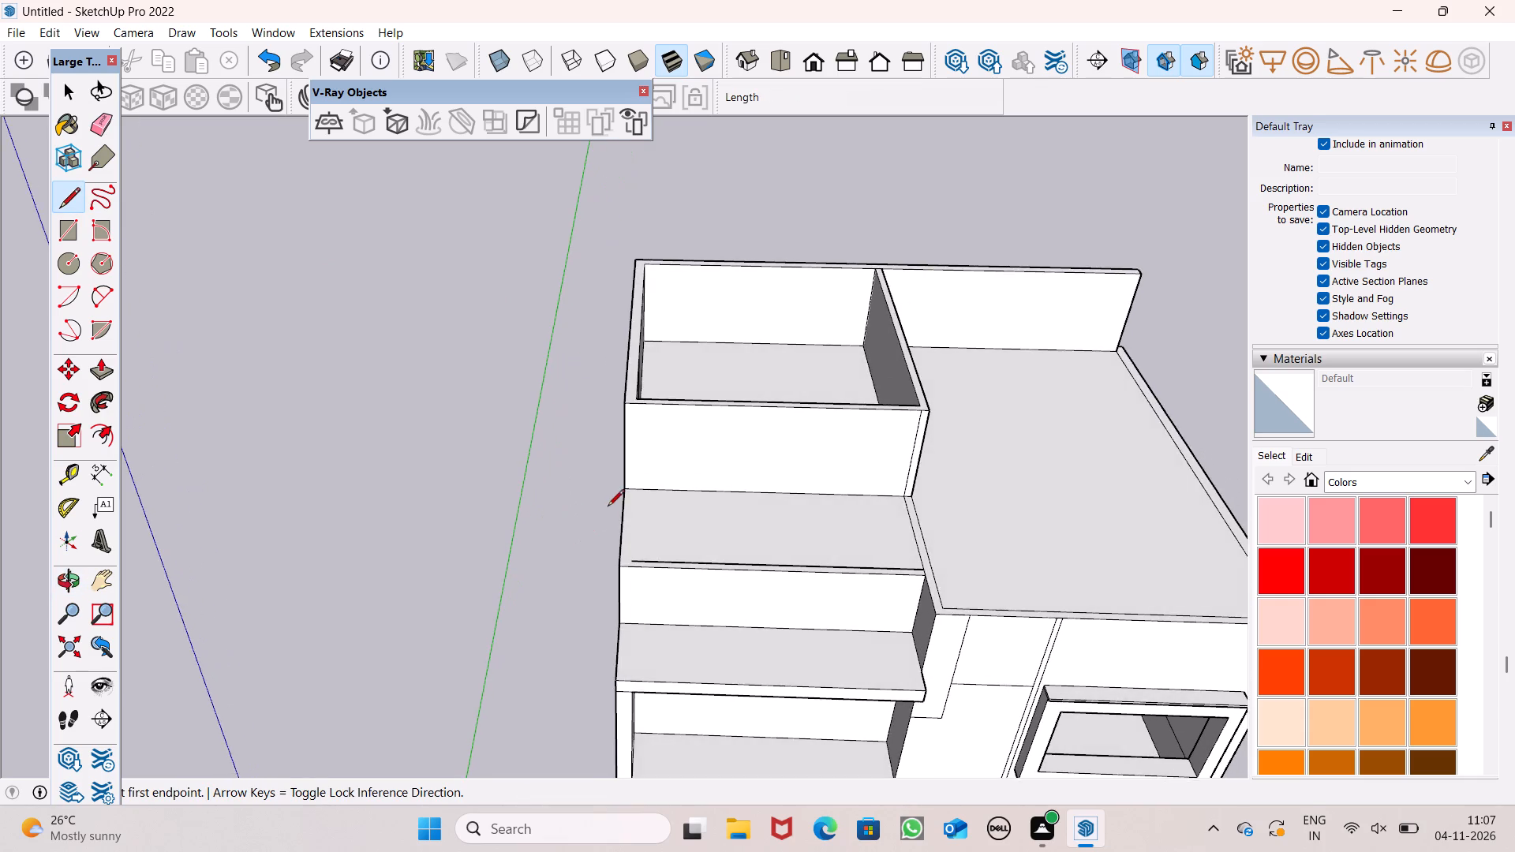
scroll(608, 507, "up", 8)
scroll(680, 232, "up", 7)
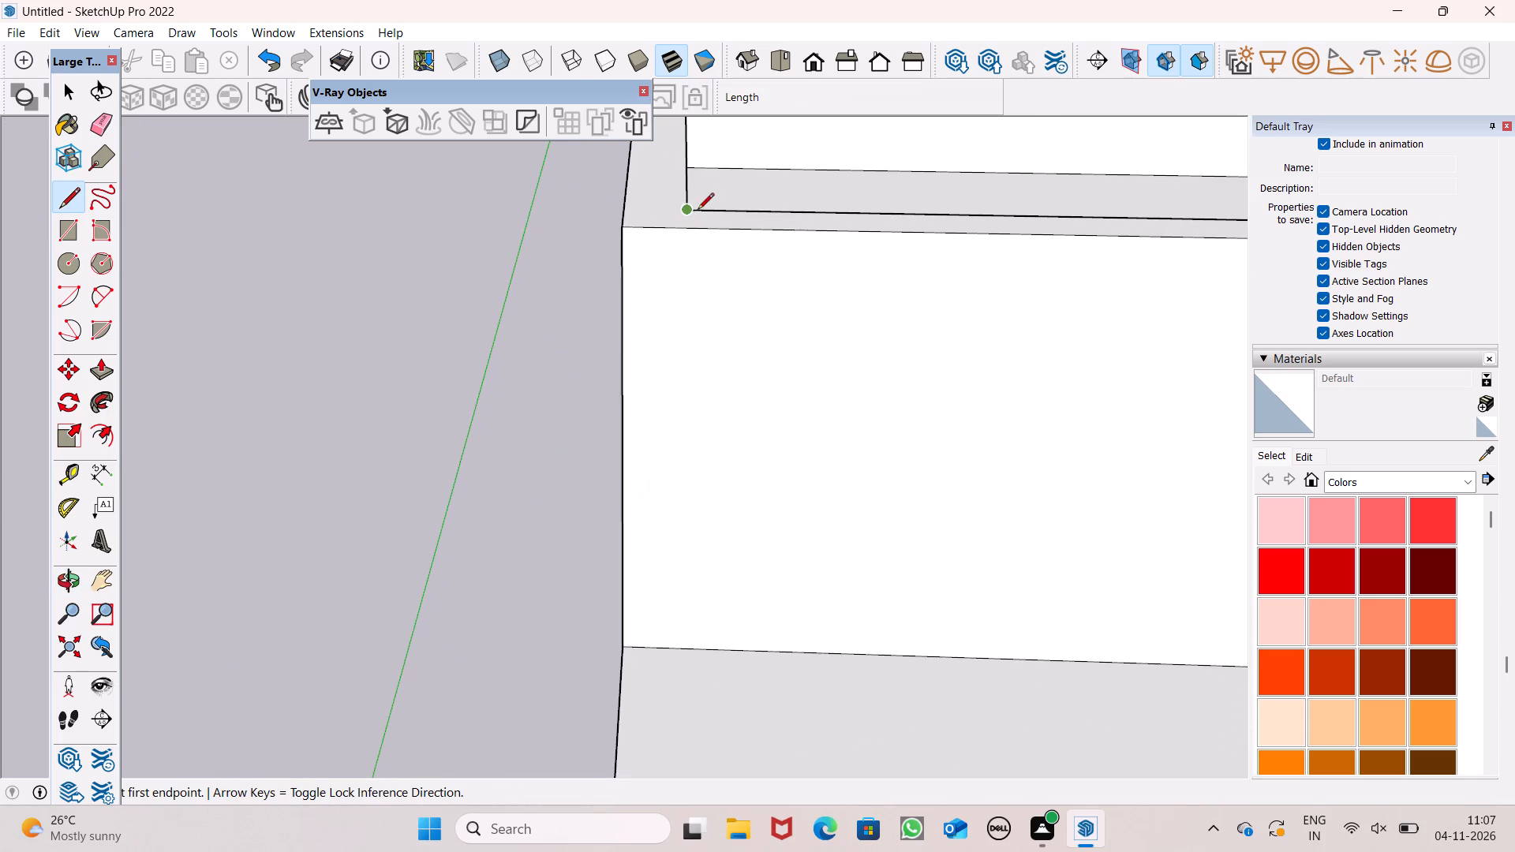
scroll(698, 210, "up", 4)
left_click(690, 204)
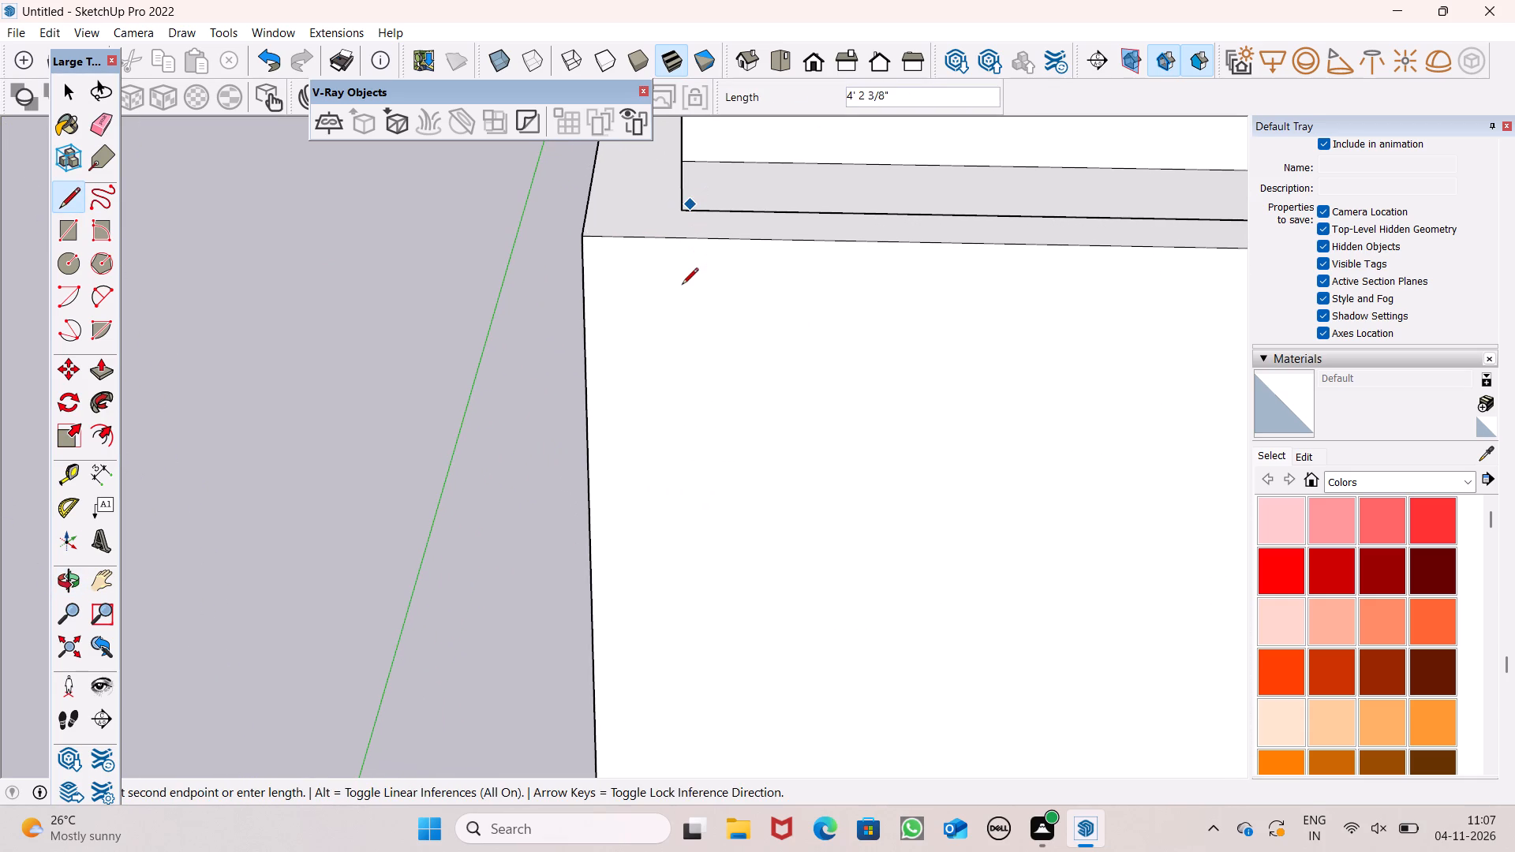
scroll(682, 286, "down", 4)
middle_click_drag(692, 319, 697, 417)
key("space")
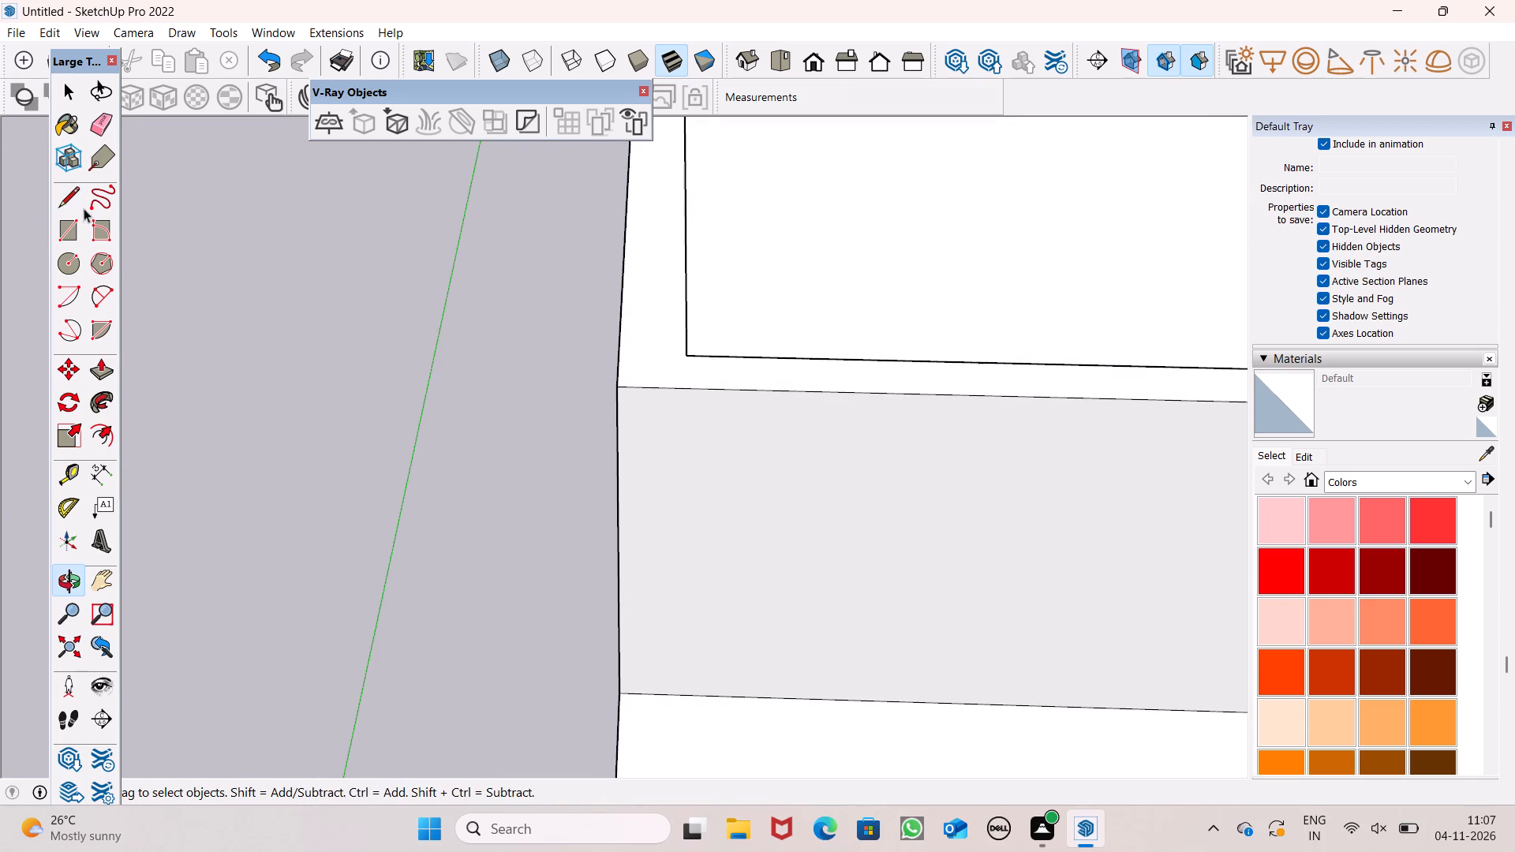
Draw a line across the front wall top from the room's outer inside corner, and a 7' line down the wall face.
left_click(75, 203)
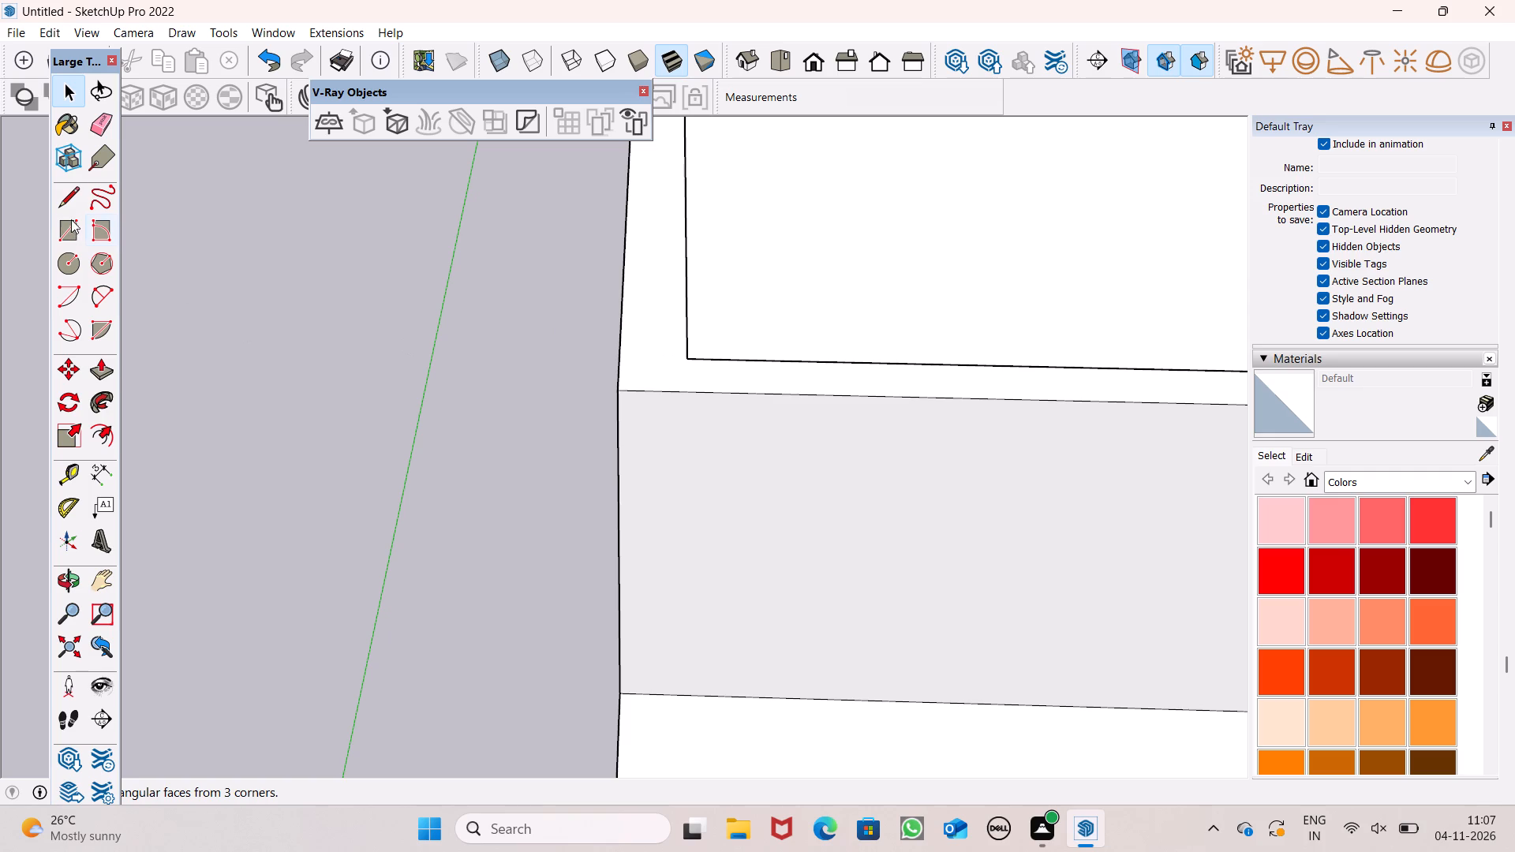
left_click(73, 197)
left_click(692, 351)
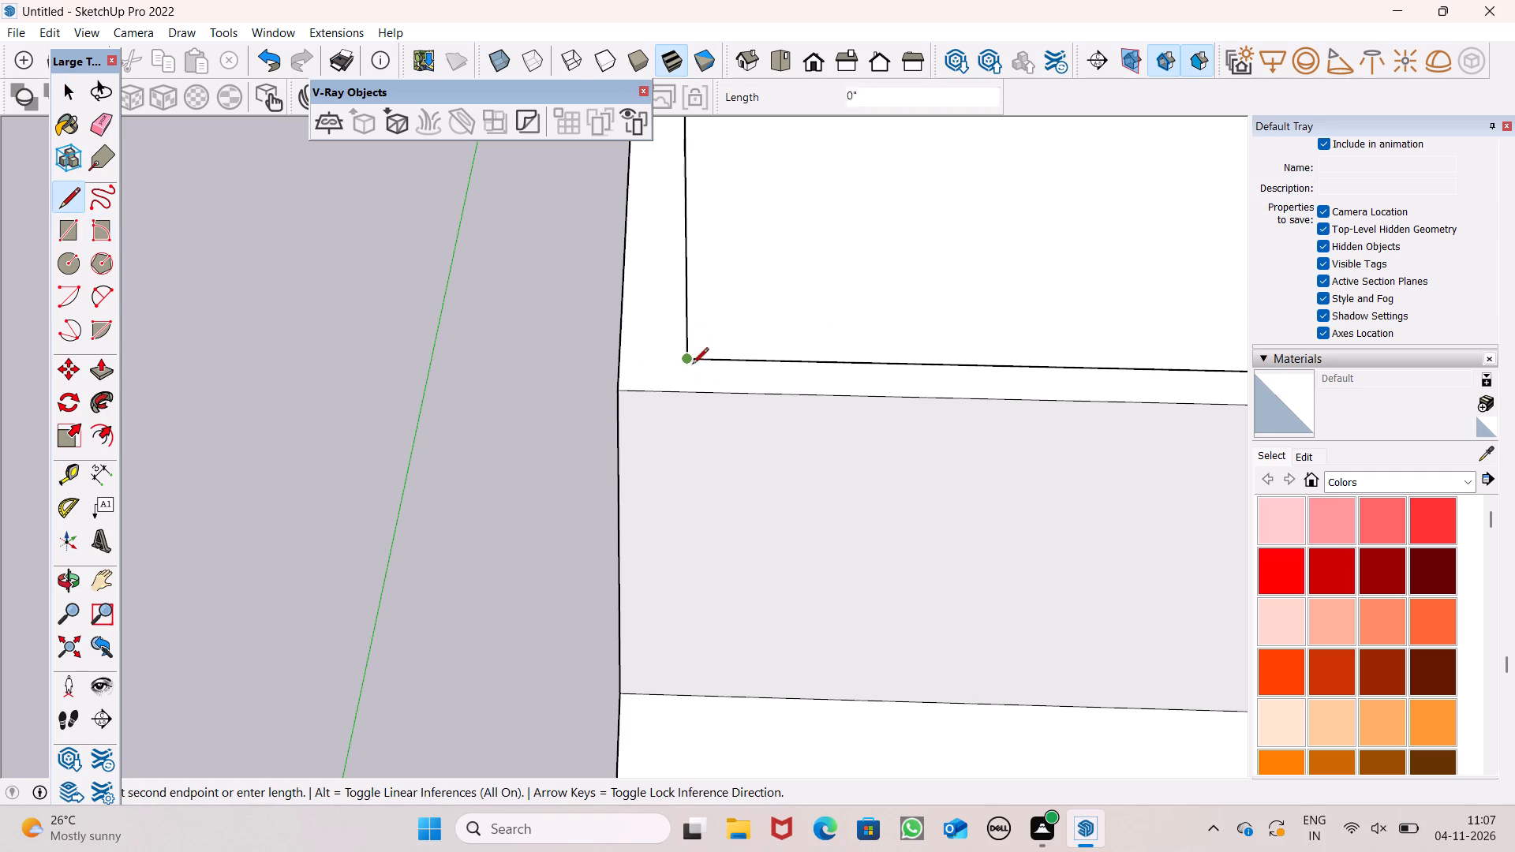
left_click(688, 394)
left_click(688, 394)
scroll(676, 480, "down", 6)
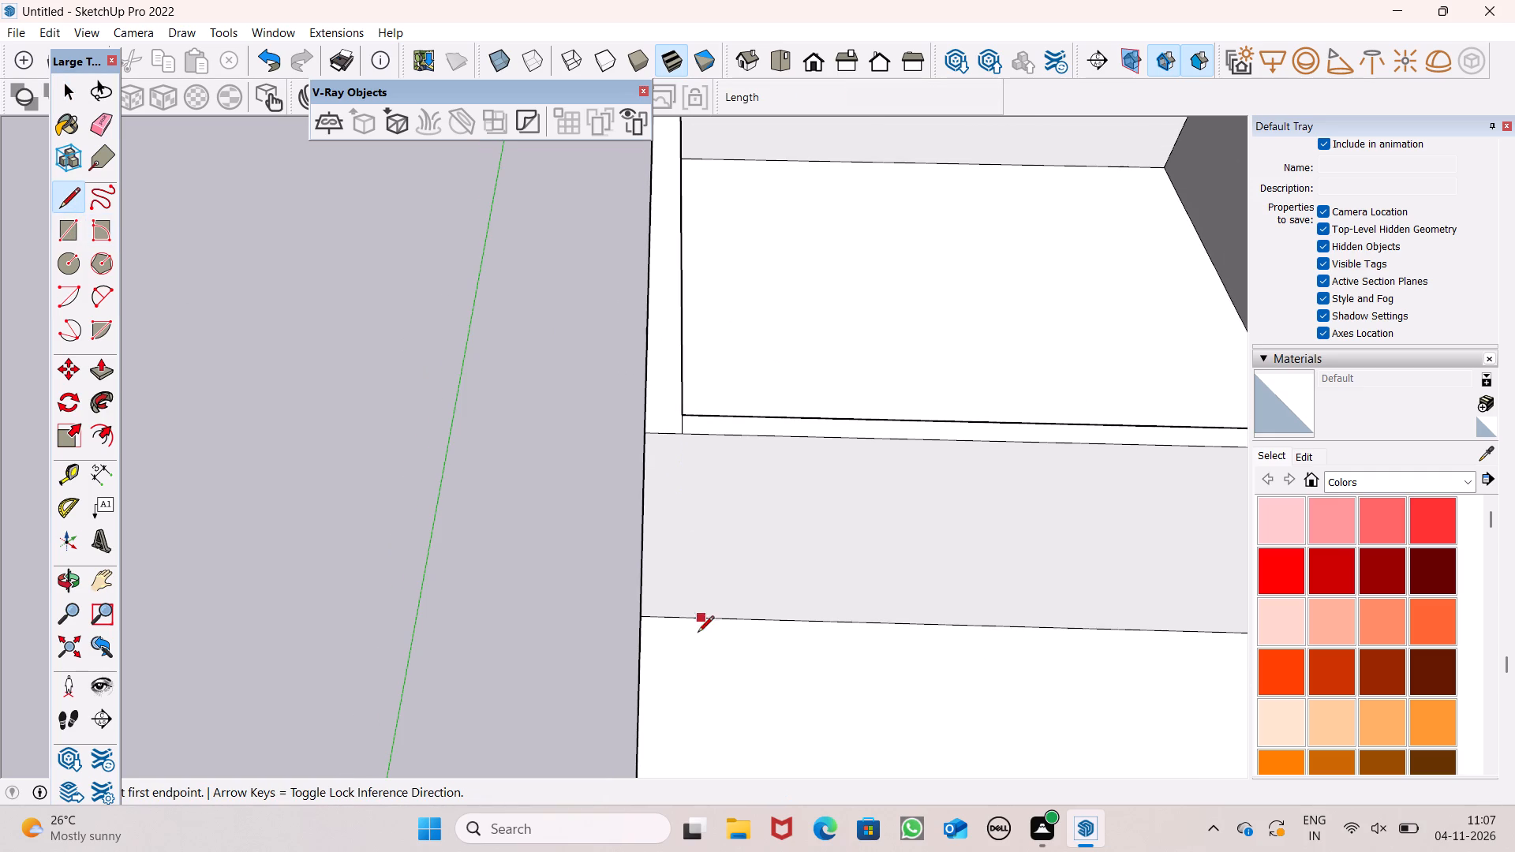
left_click(682, 438)
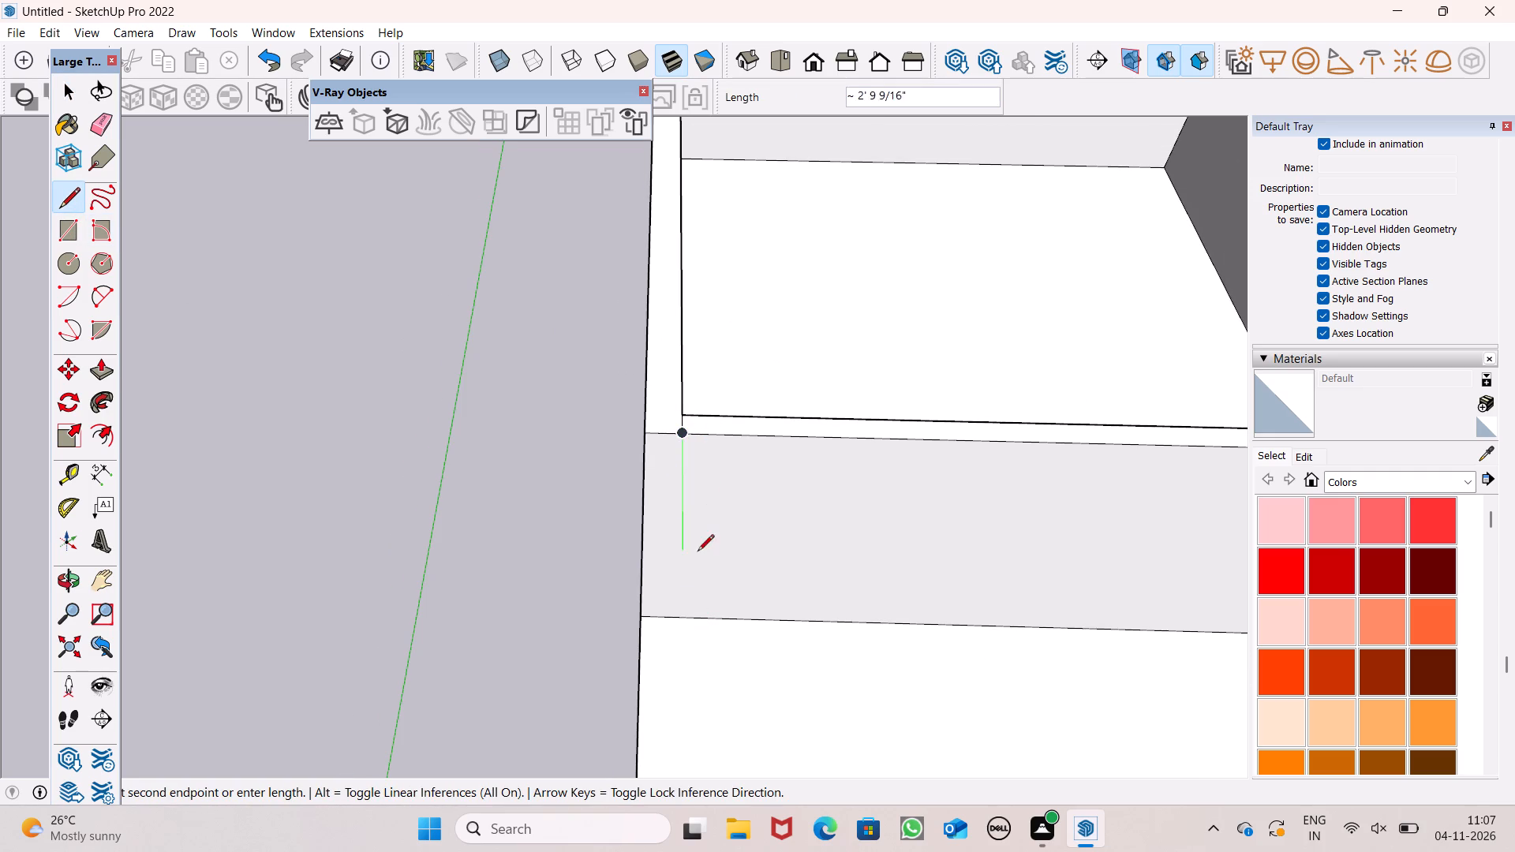
left_click(679, 618)
Draw a 7' 2" line across the lower front roof from the room wall's base to the outer corner of the inset border.
scroll(668, 480, "down", 6)
middle_click_drag(687, 572, 704, 430)
scroll(704, 430, "up", 1)
scroll(604, 511, "down", 5)
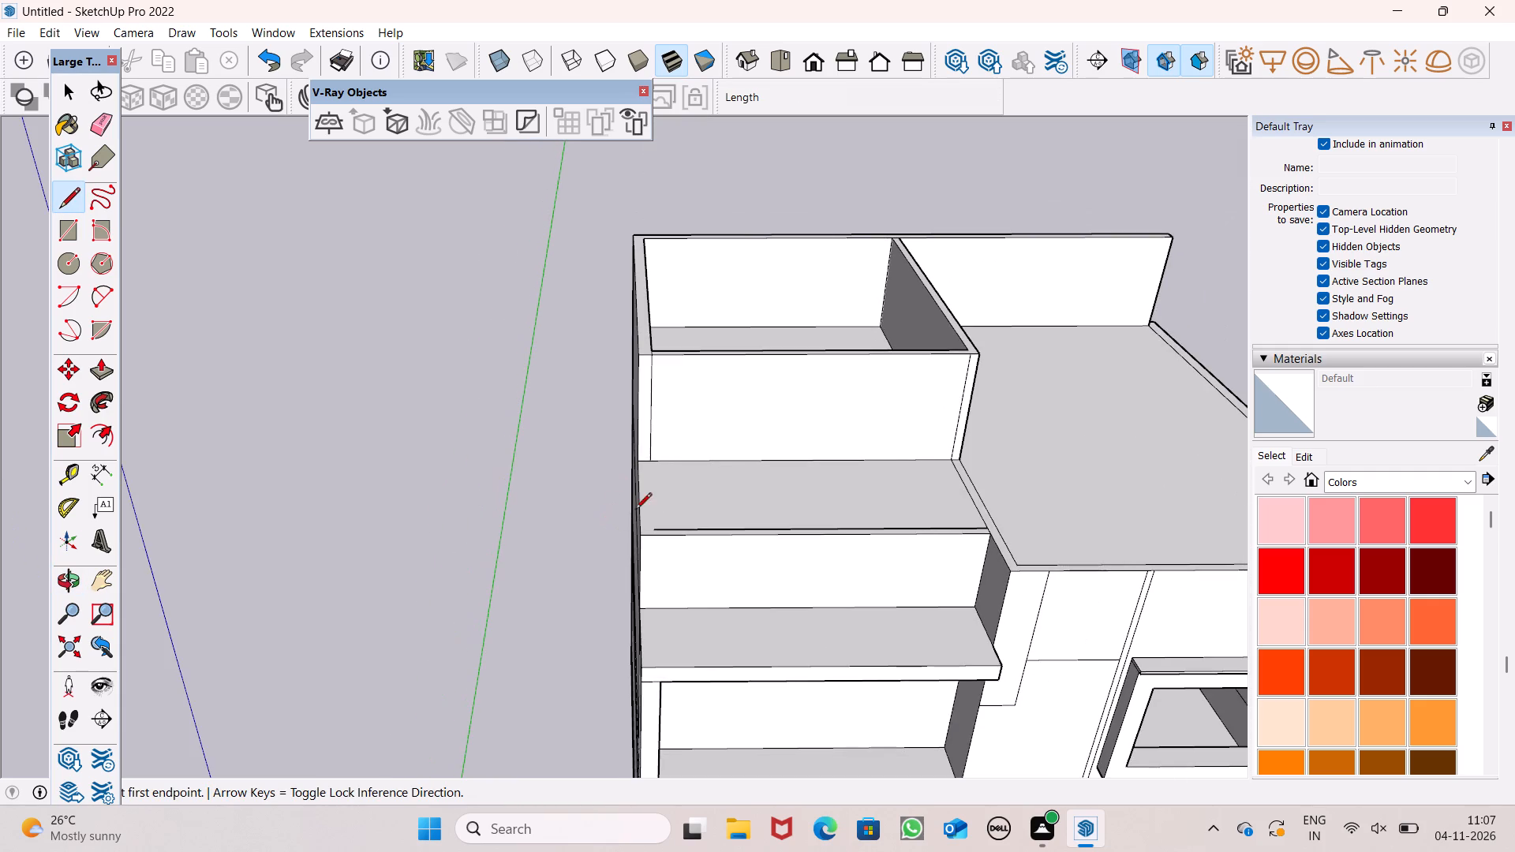
scroll(649, 467, "up", 4)
left_click(647, 465)
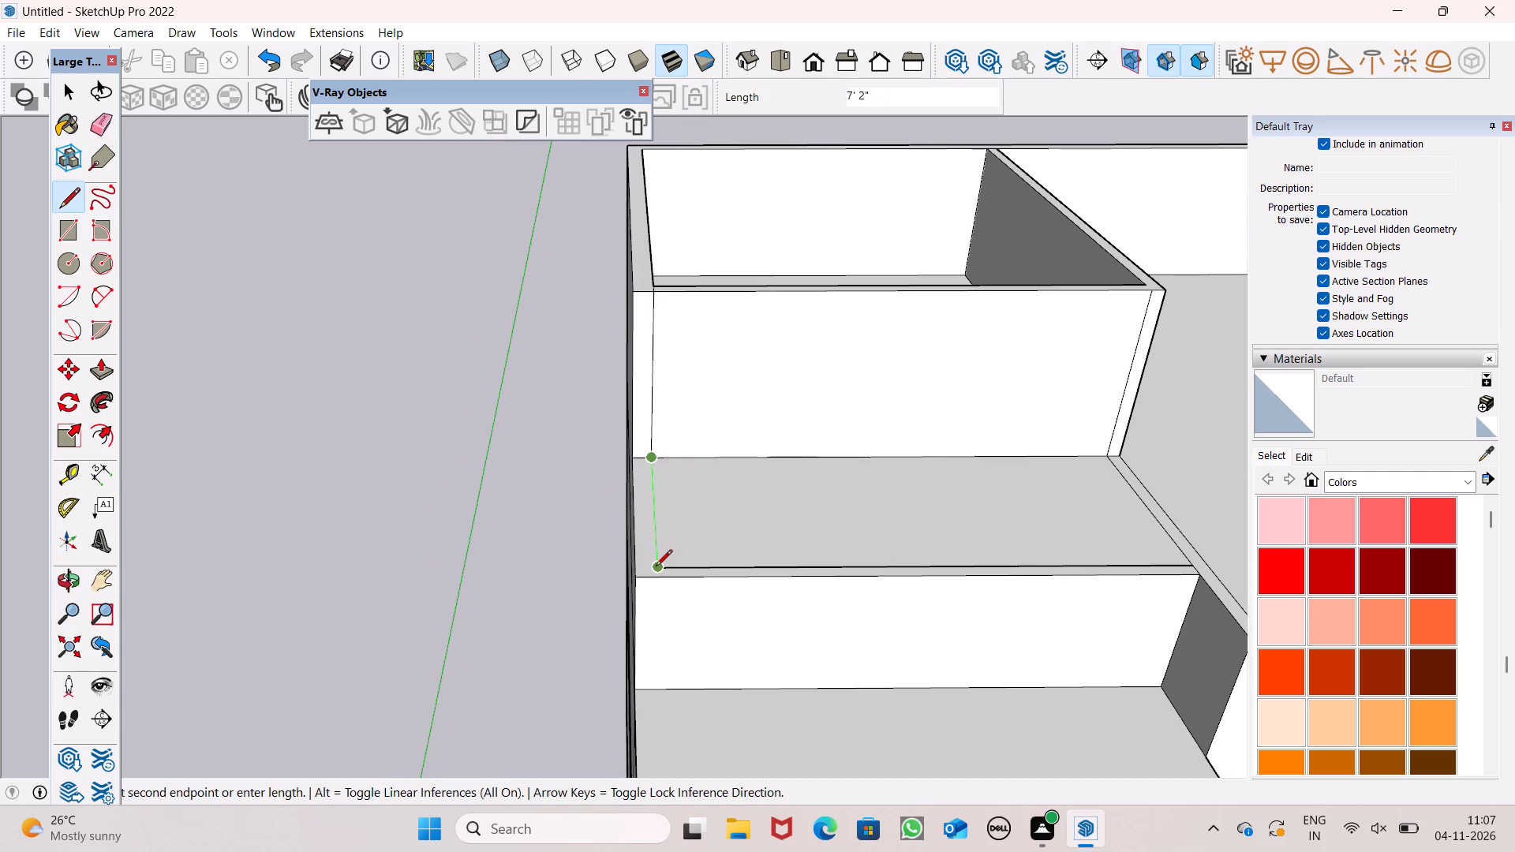
left_click(656, 567)
scroll(567, 476, "down", 4)
key("space")
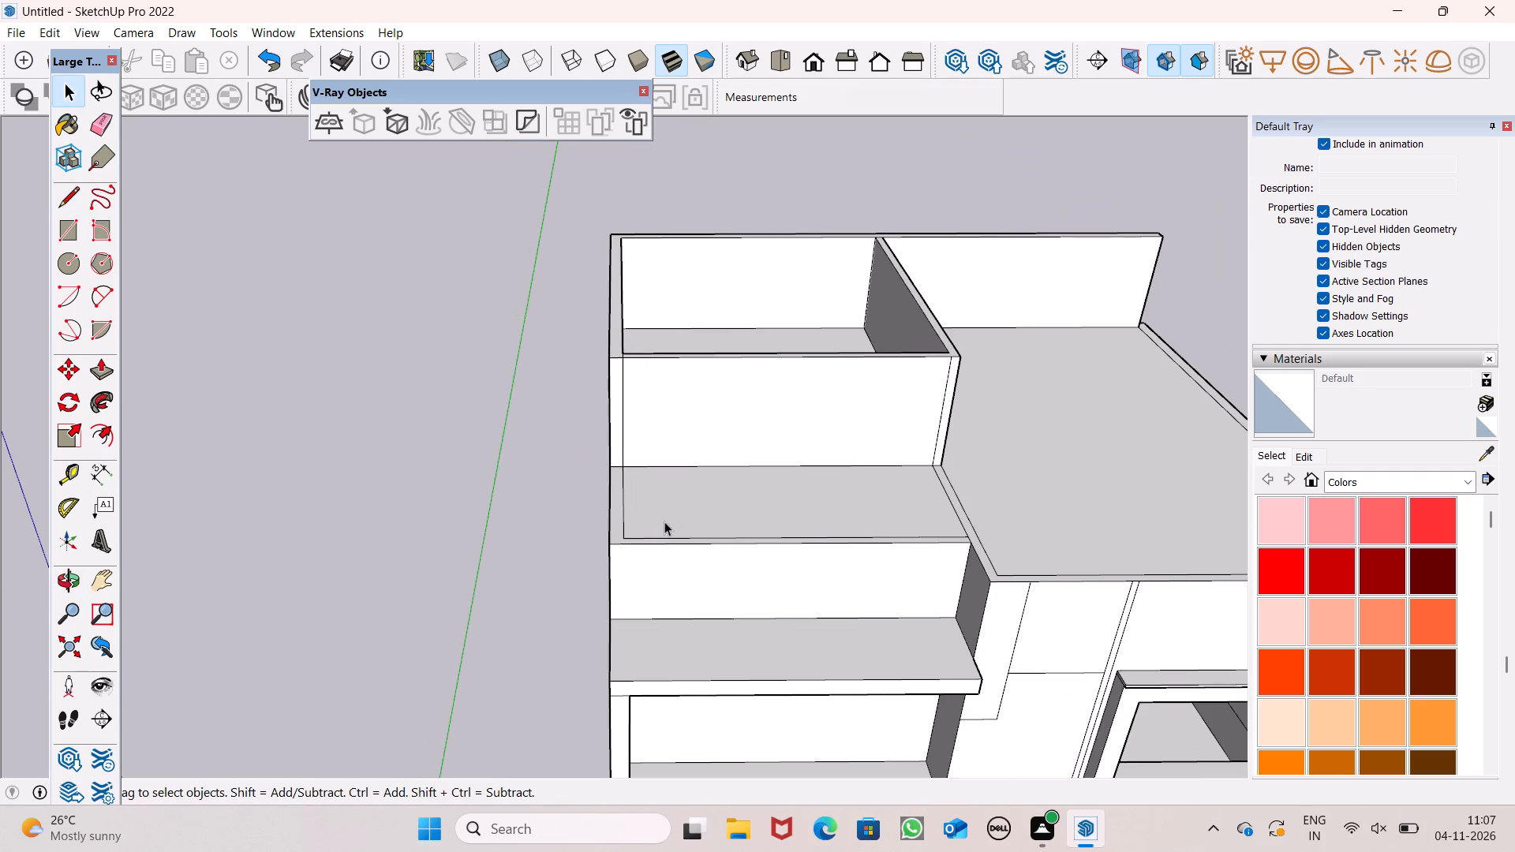
Trace a segment about 1' 1" long on the inner top edge of the room's front wall to close the opening with a face.
scroll(597, 507, "down", 3)
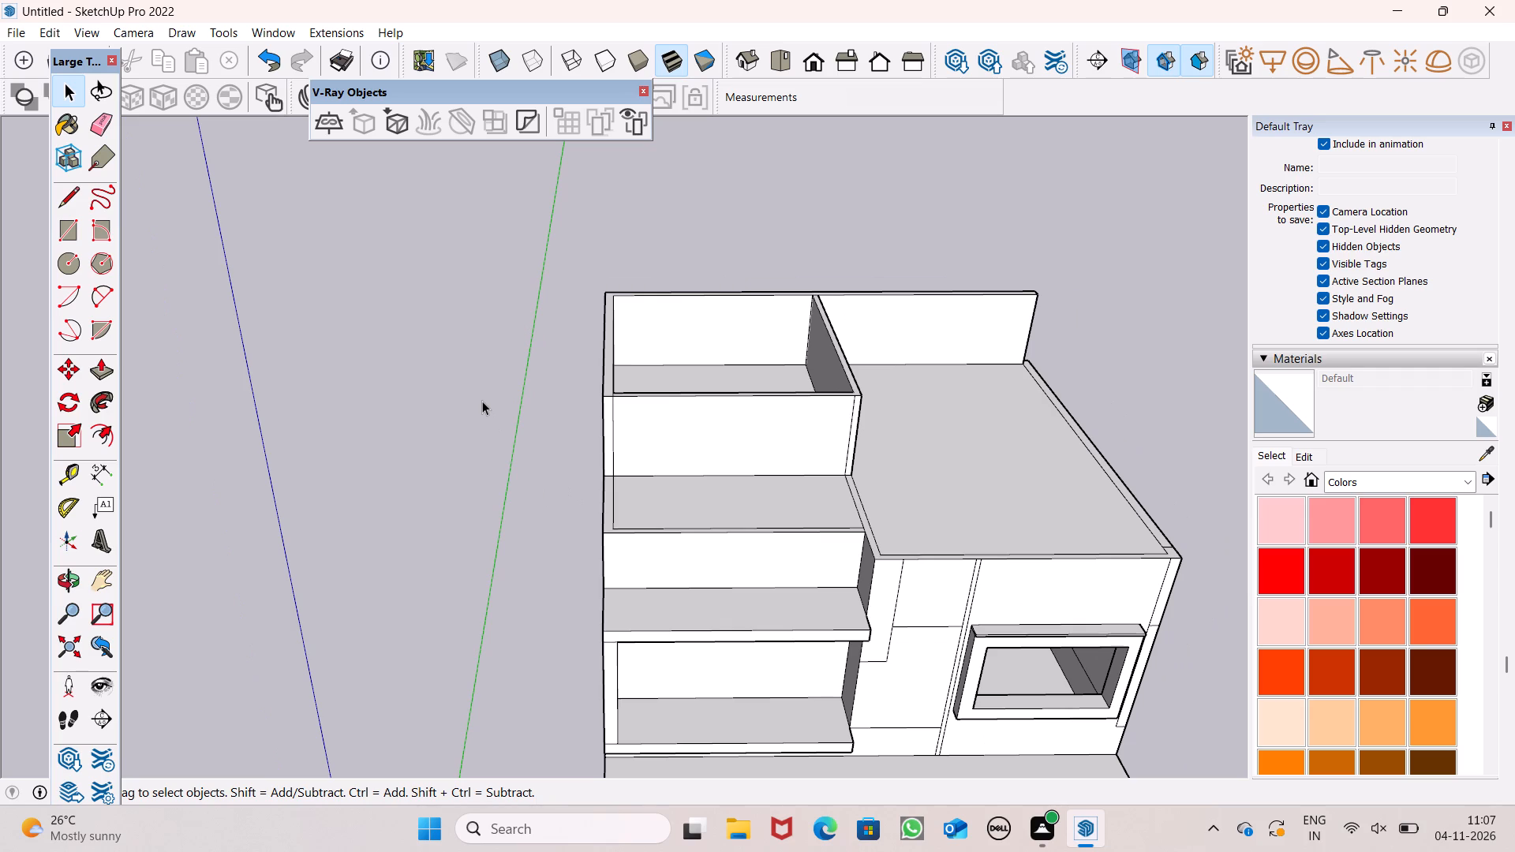
scroll(440, 398, "down", 1)
middle_click_drag(551, 454, 433, 420)
scroll(551, 454, "up", 1)
scroll(438, 400, "down", 3)
middle_click_drag(610, 471, 611, 585)
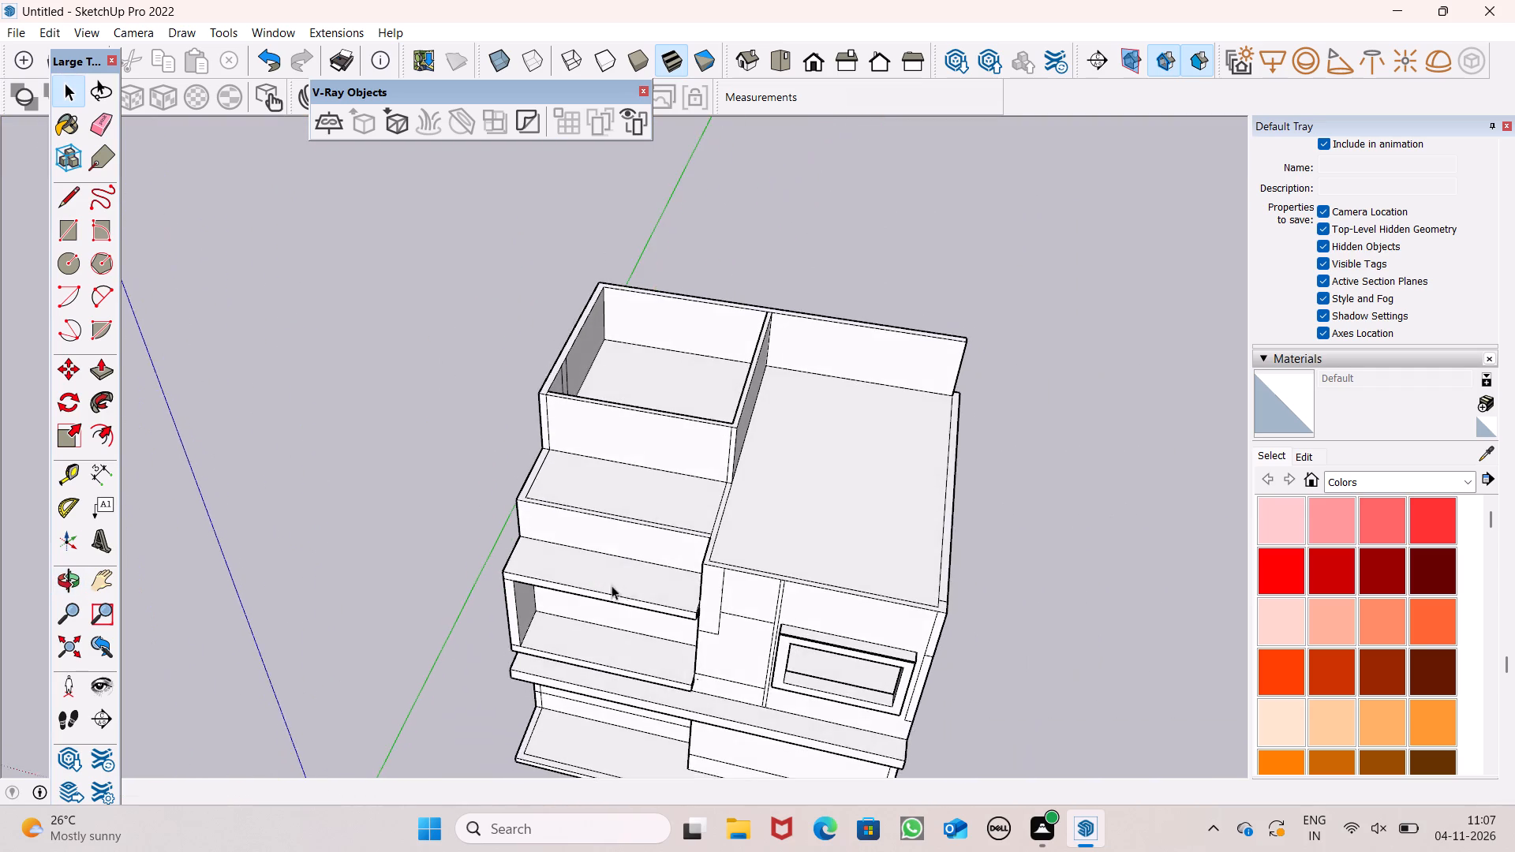
scroll(772, 500, "up", 6)
scroll(500, 437, "down", 1)
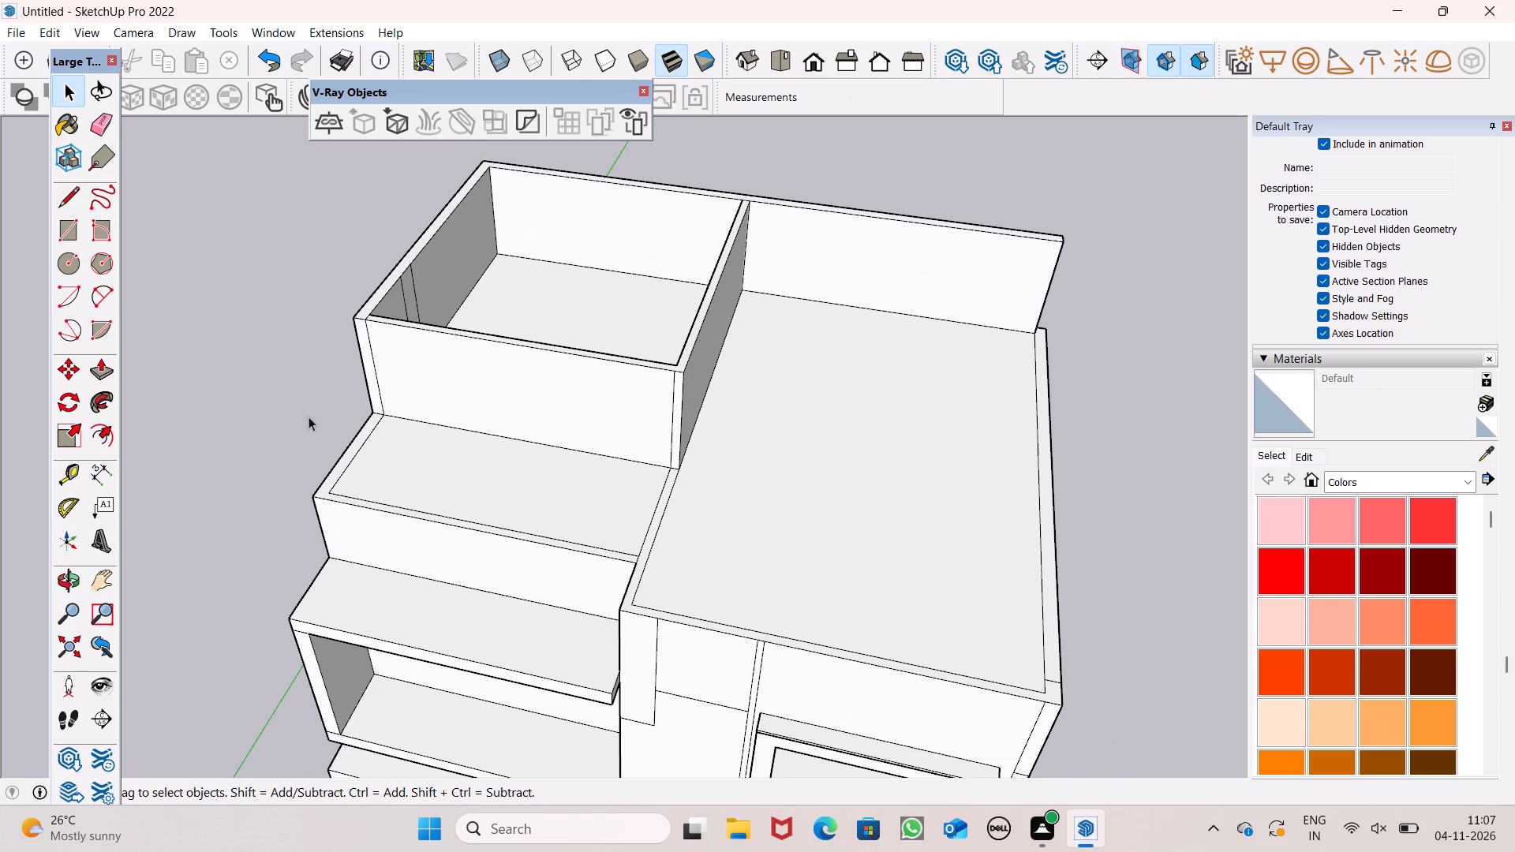
left_click(62, 225)
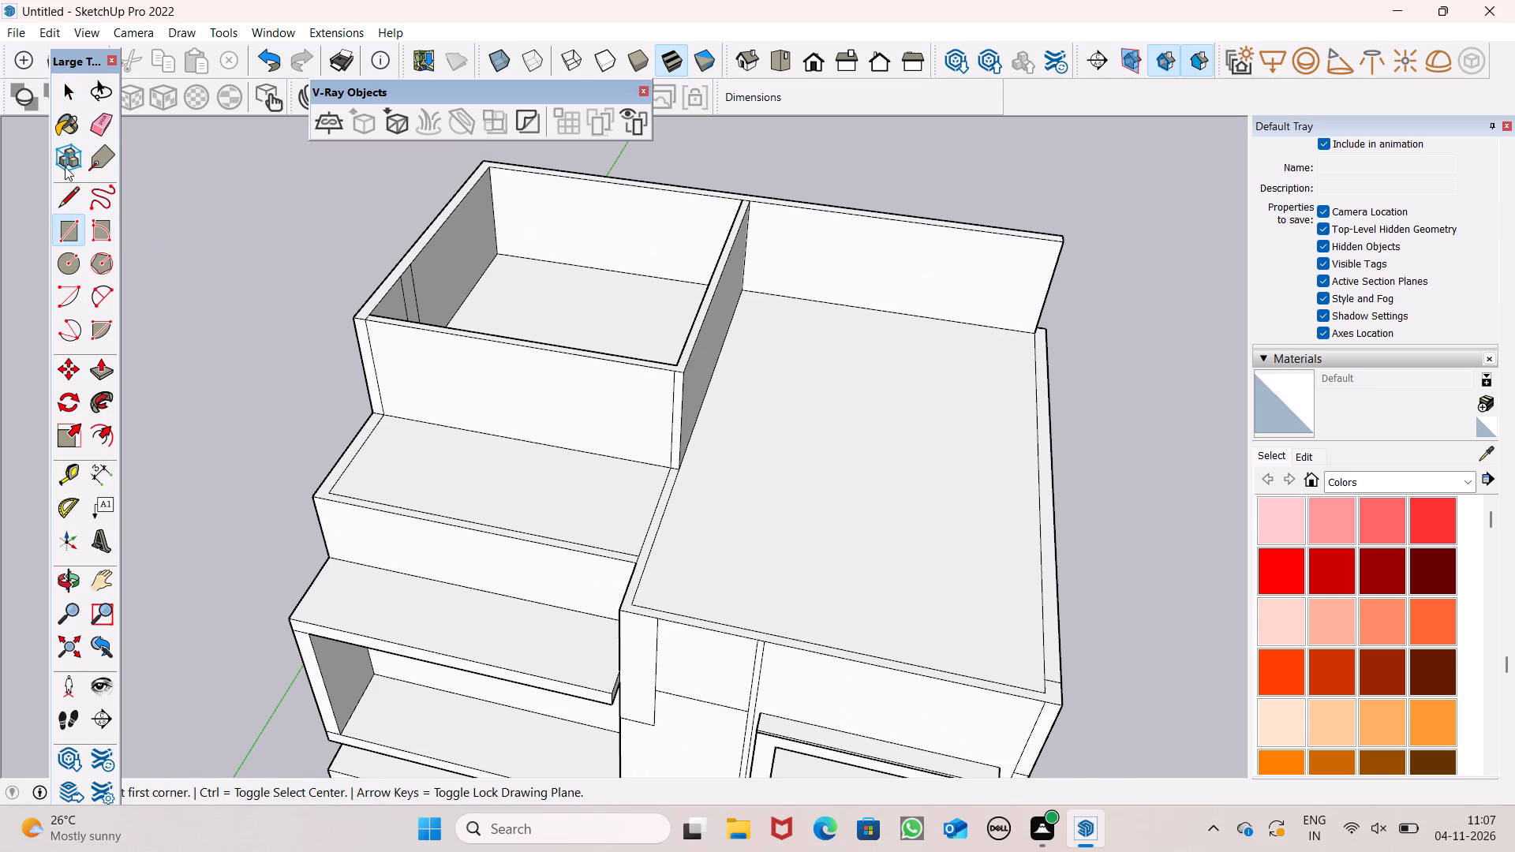
left_click(71, 188)
scroll(608, 348, "up", 4)
left_click(608, 353)
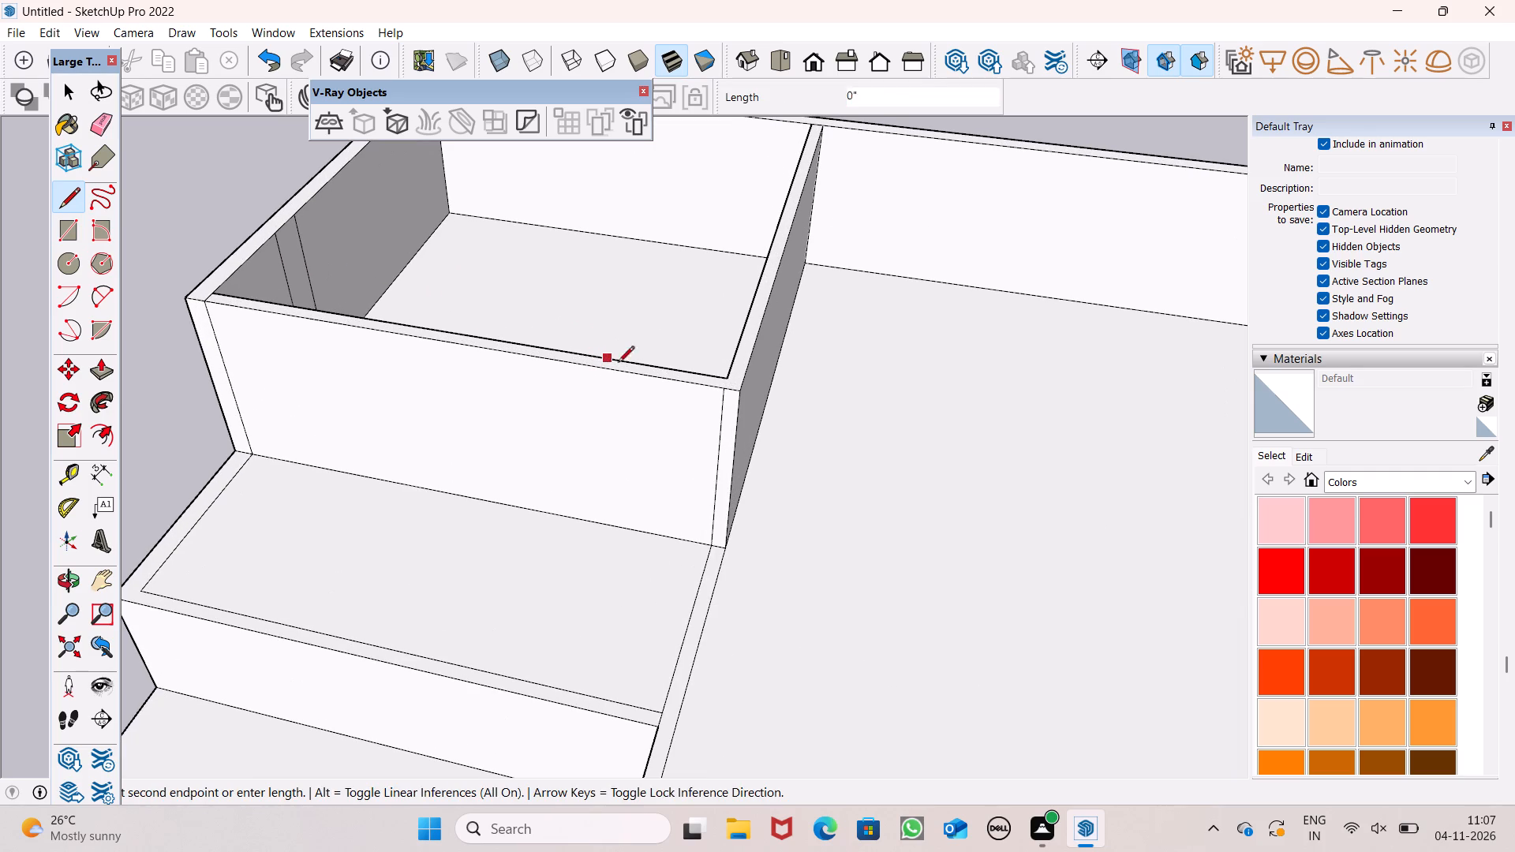
left_click(641, 364)
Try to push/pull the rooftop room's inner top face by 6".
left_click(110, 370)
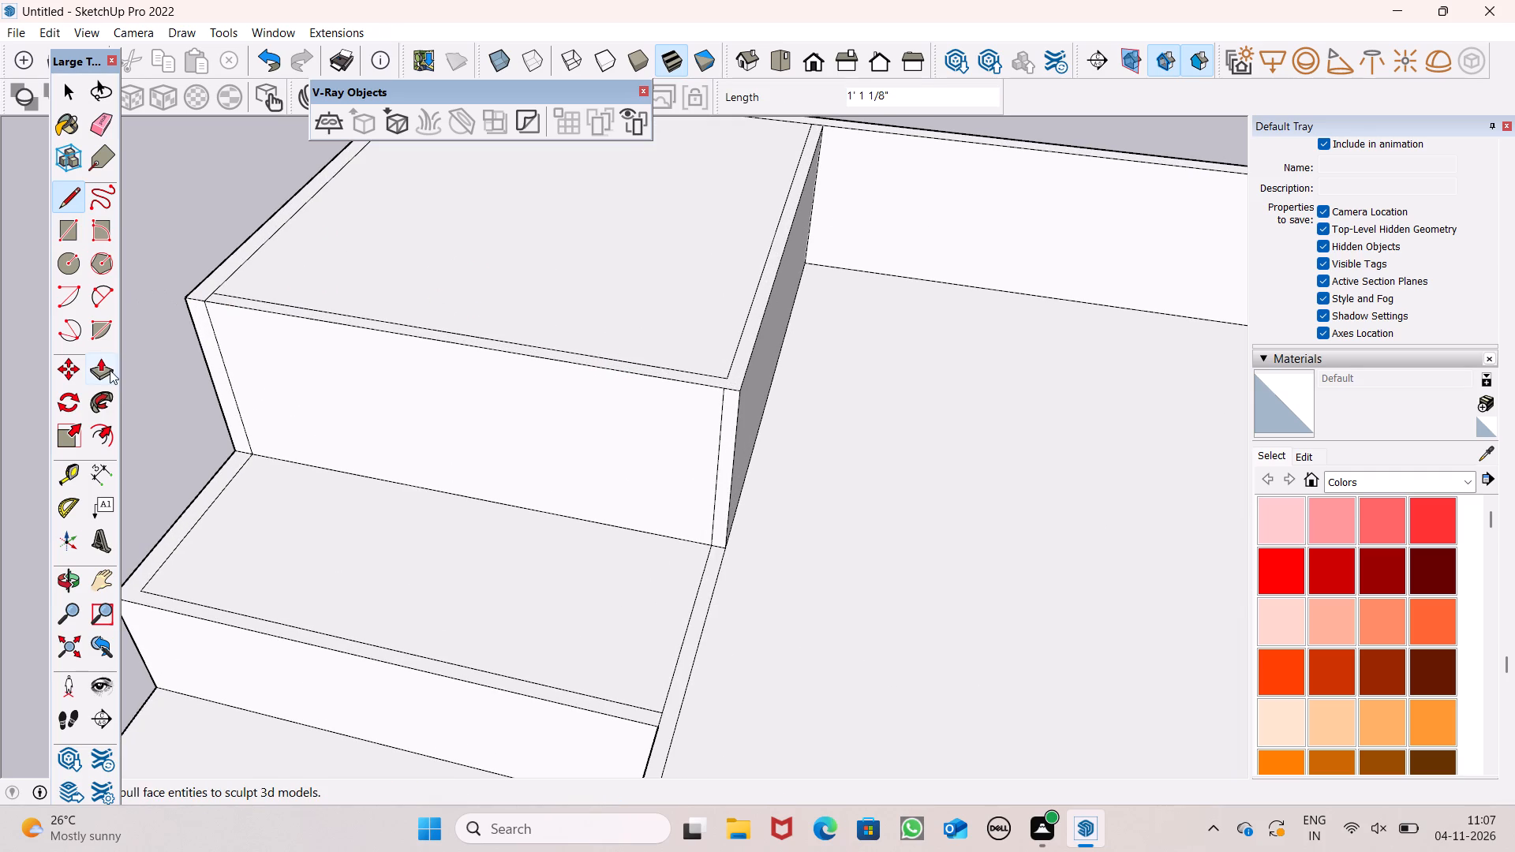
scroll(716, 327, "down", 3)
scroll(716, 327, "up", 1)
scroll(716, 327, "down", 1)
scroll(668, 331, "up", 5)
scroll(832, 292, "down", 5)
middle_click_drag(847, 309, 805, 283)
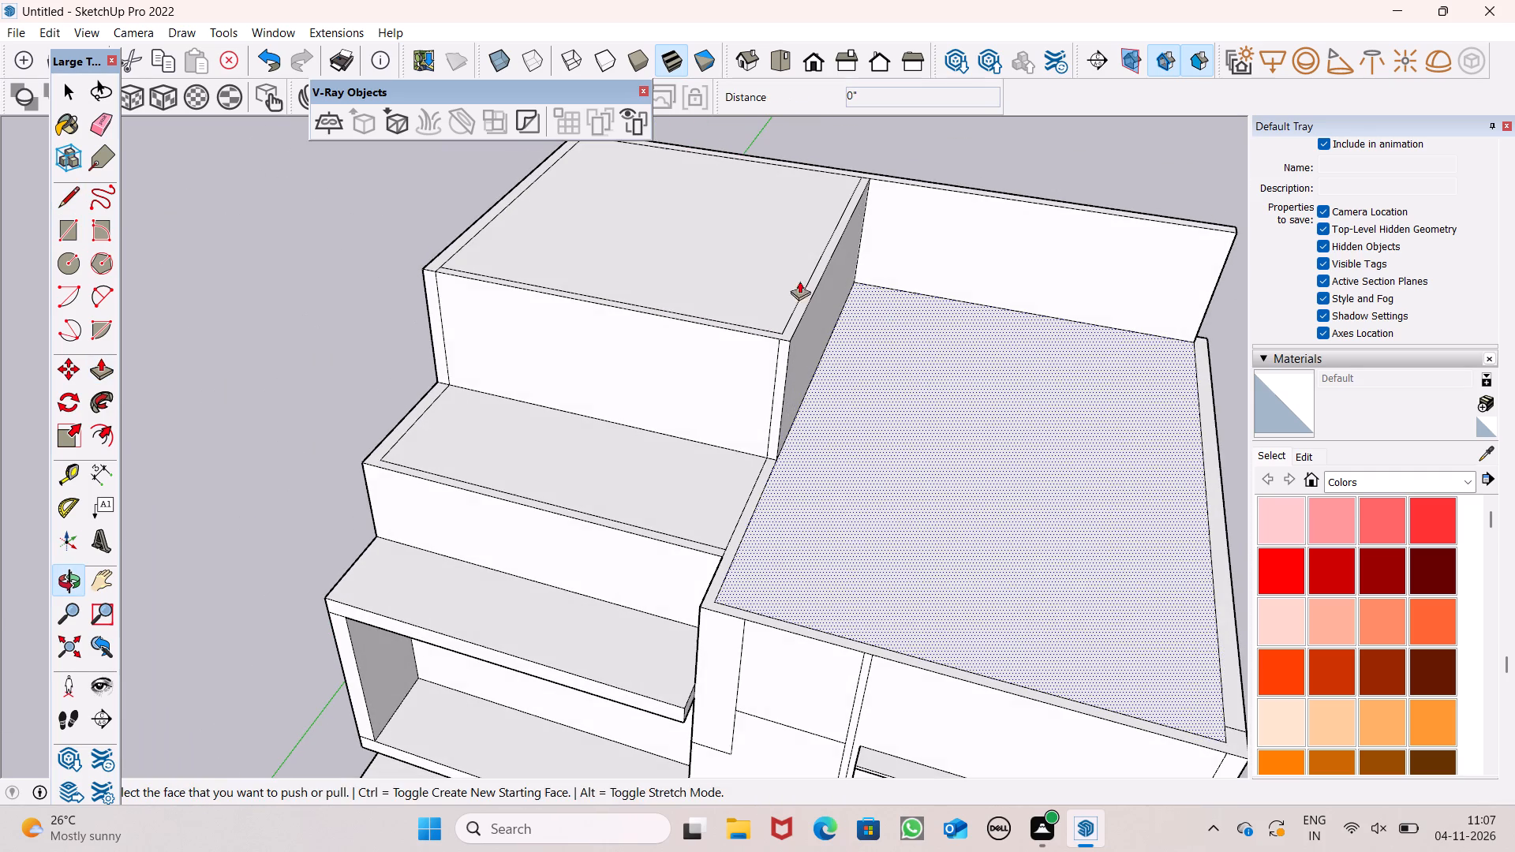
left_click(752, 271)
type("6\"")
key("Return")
Push/pull the room's top border strip along the front and the side facing the large roof up 1' 5".
scroll(750, 278, "down", 2)
scroll(743, 278, "up", 4)
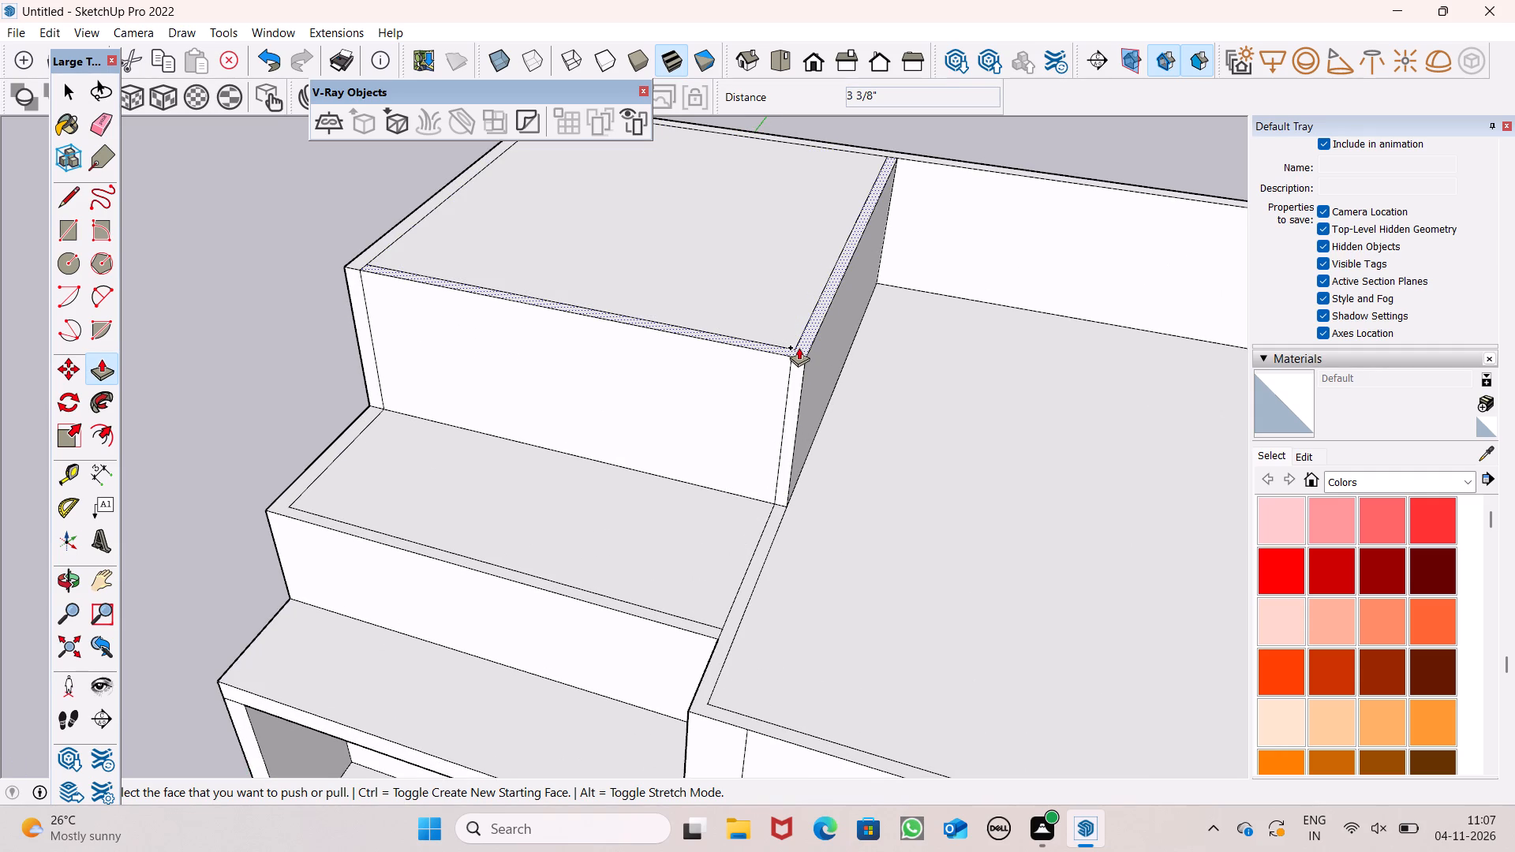
left_click_drag(799, 346, 793, 329)
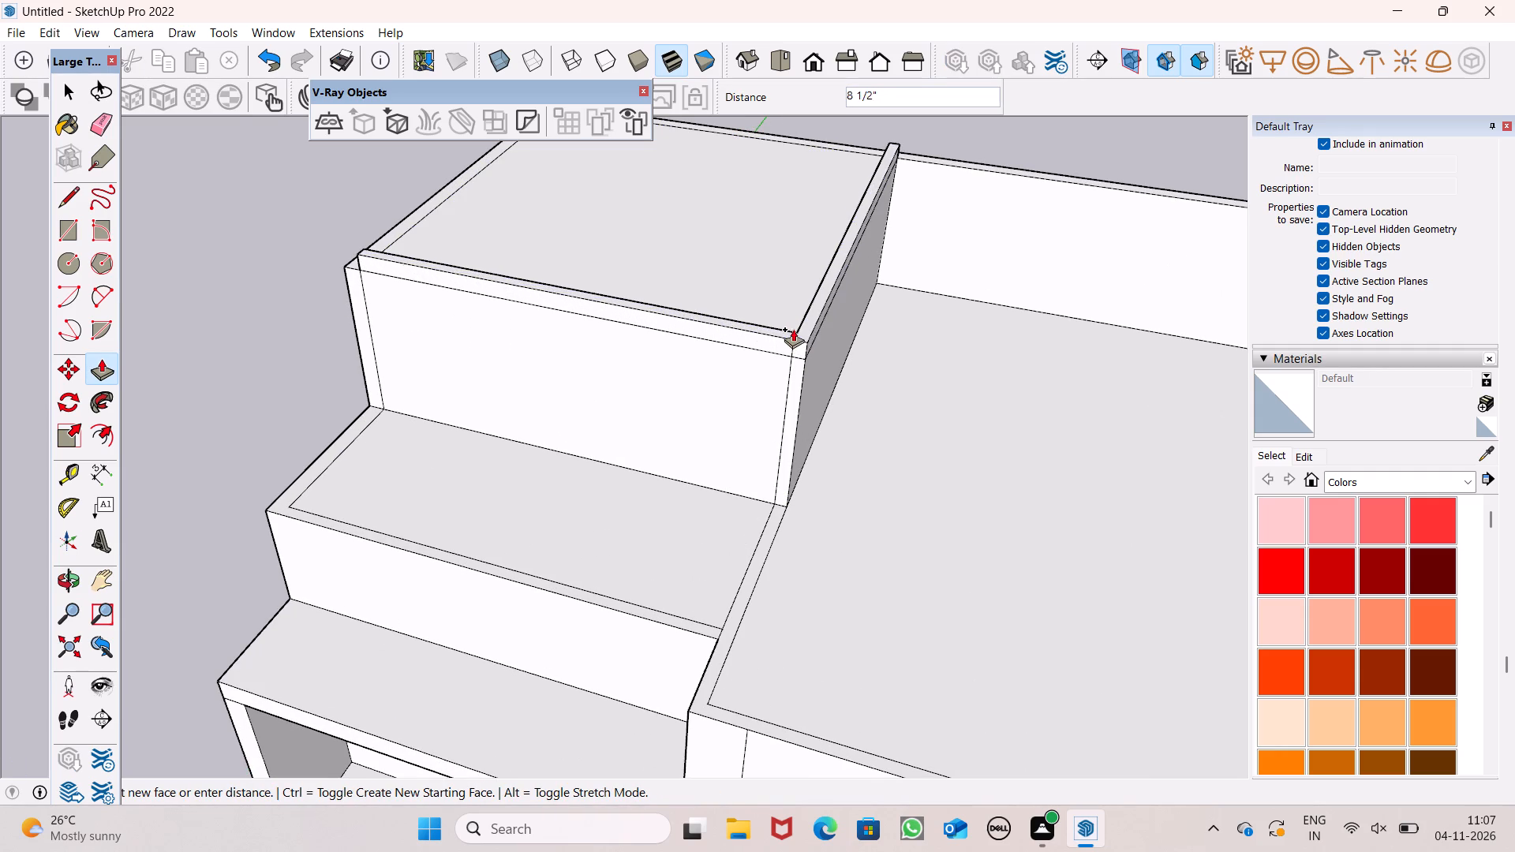
left_click_drag(793, 329, 793, 318)
key("1")
key("apostrophe")
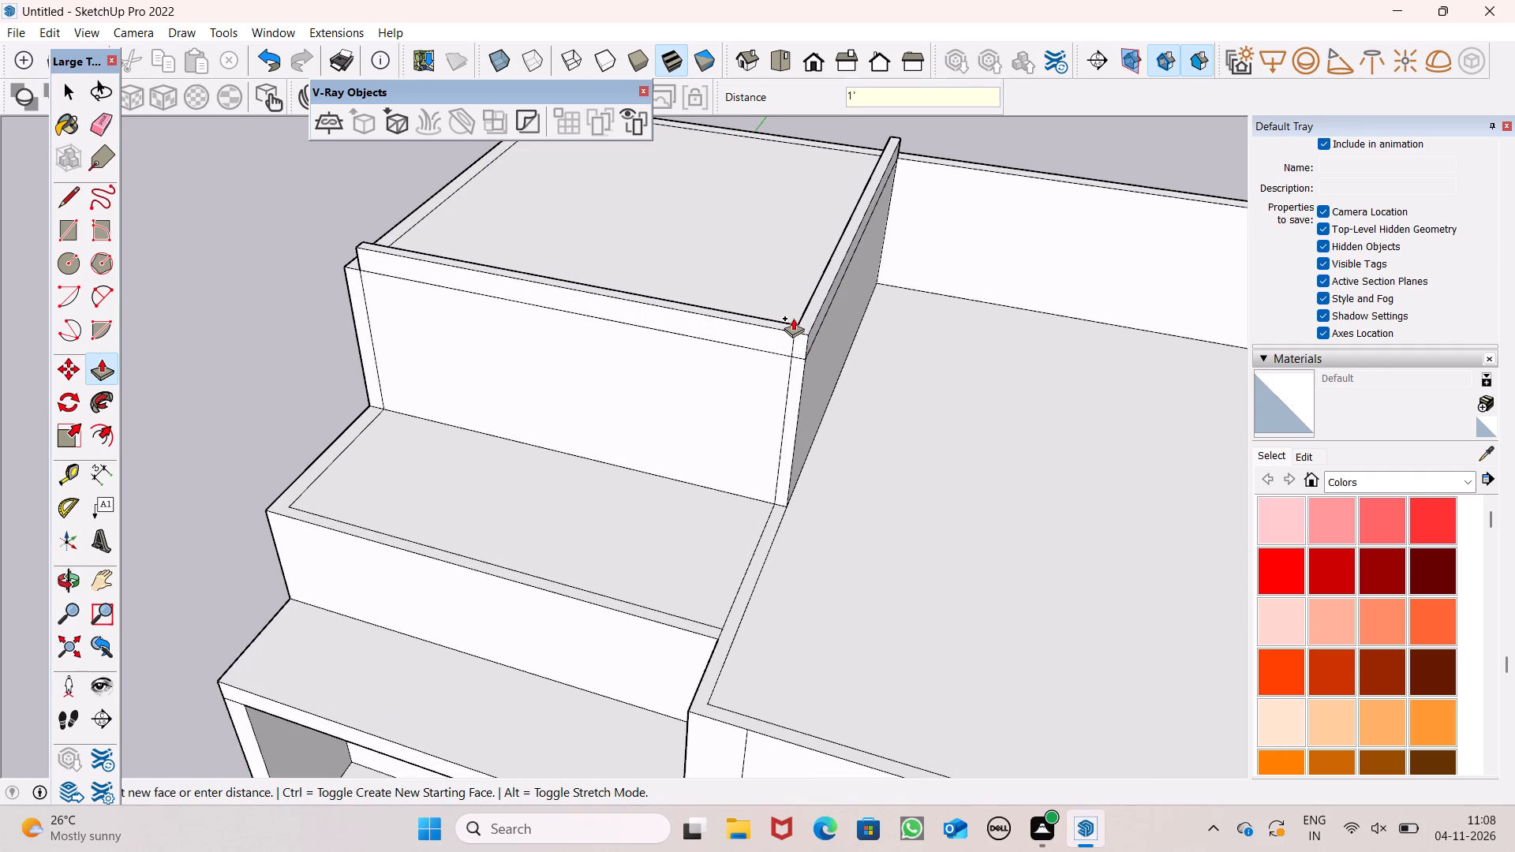
left_click_drag(793, 318, 791, 319)
key("5")
key("shift+quotedbl")
key("Return")
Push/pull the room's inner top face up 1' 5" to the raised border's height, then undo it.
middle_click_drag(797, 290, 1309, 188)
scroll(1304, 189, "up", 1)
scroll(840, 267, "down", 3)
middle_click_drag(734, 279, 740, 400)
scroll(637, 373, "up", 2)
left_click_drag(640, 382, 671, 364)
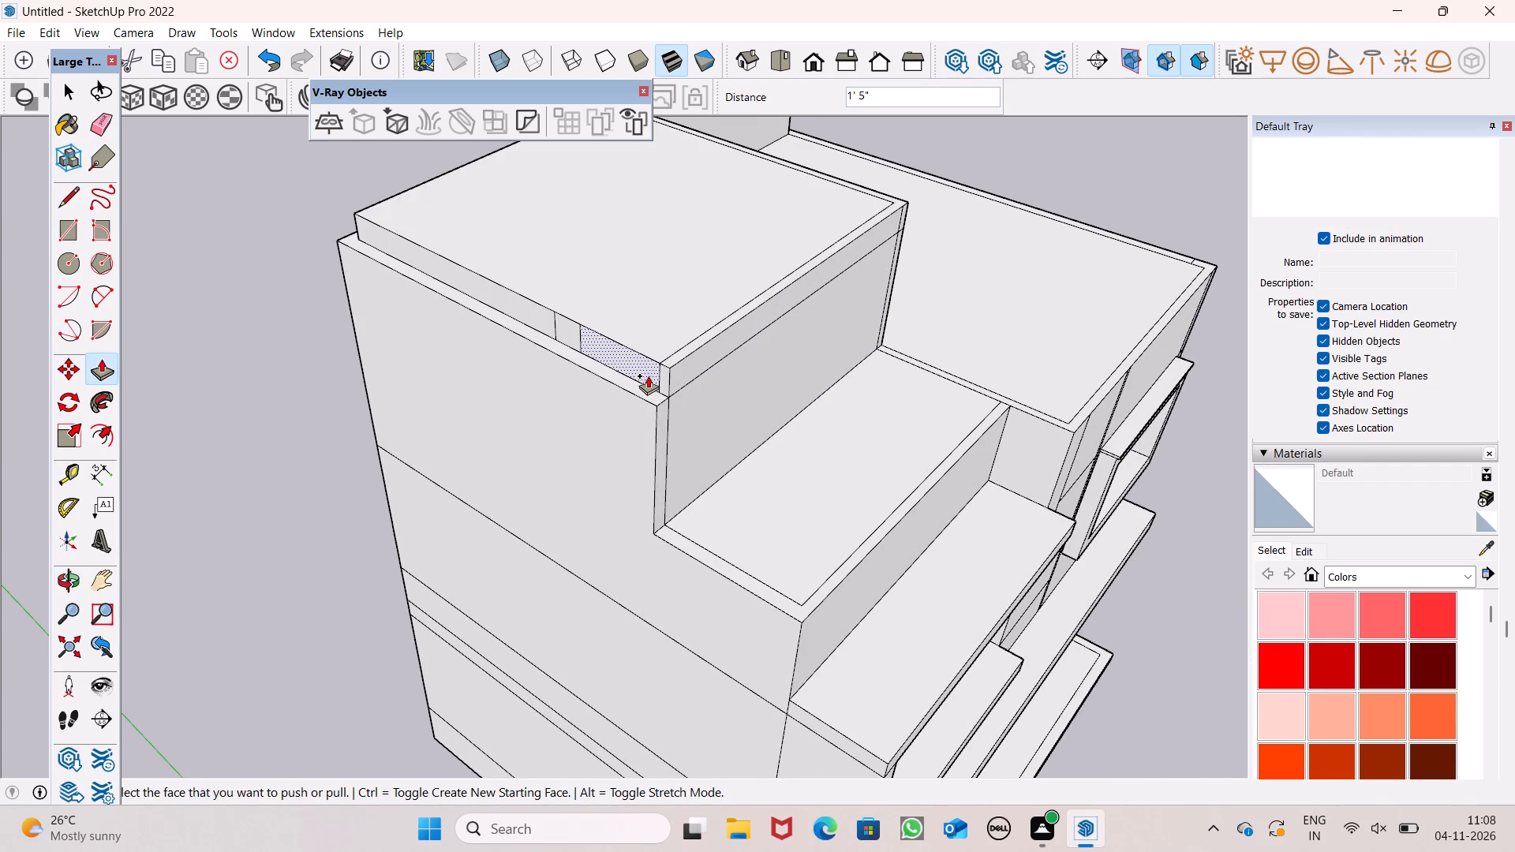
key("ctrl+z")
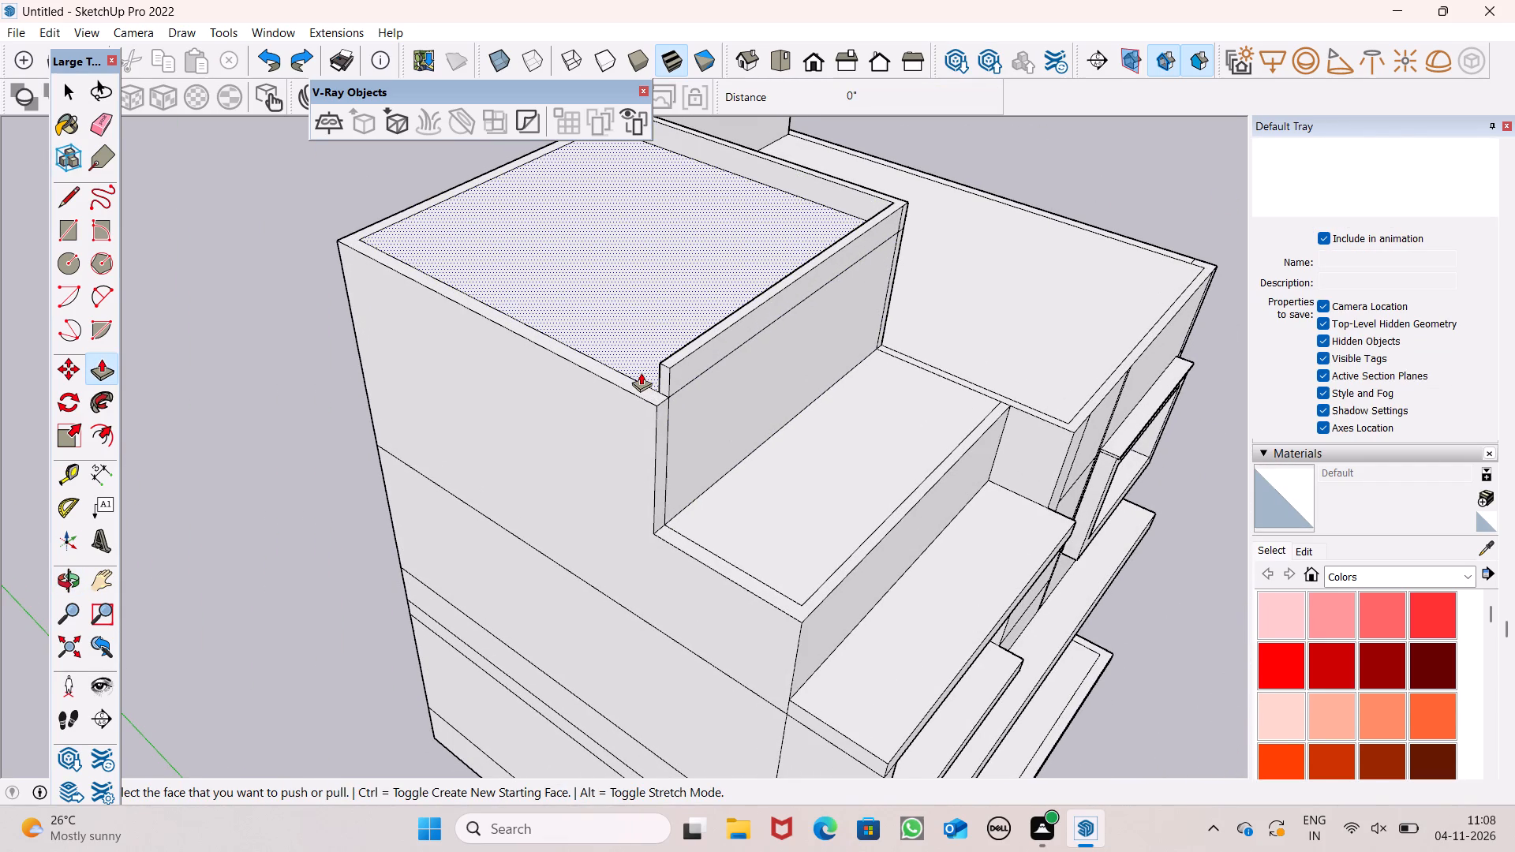
Push/pull the rooftop room's inner top face up 1' 5", level with the raised border.
left_click_drag(639, 371, 662, 368)
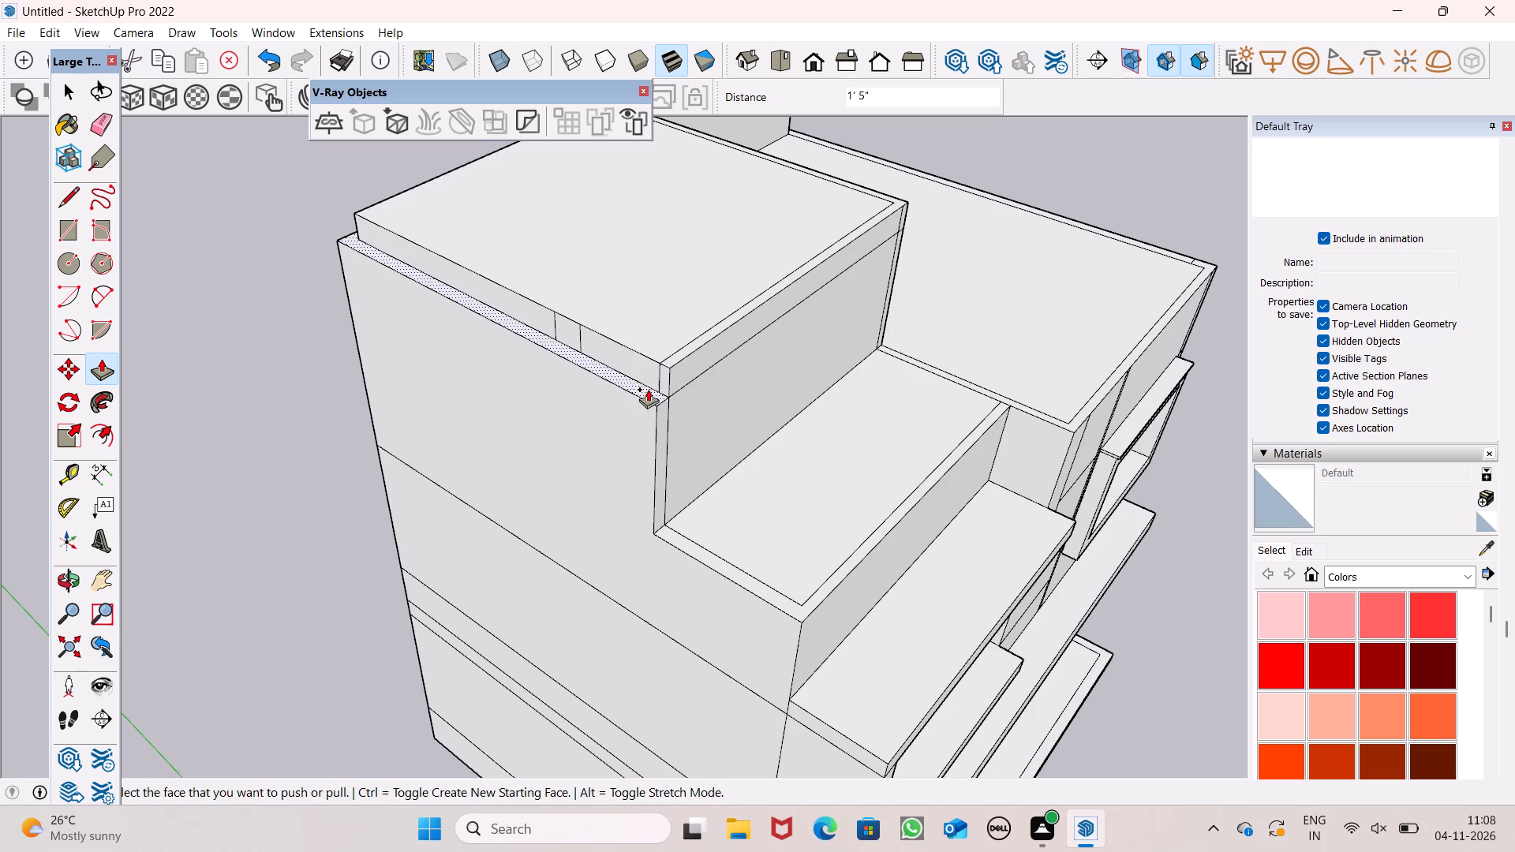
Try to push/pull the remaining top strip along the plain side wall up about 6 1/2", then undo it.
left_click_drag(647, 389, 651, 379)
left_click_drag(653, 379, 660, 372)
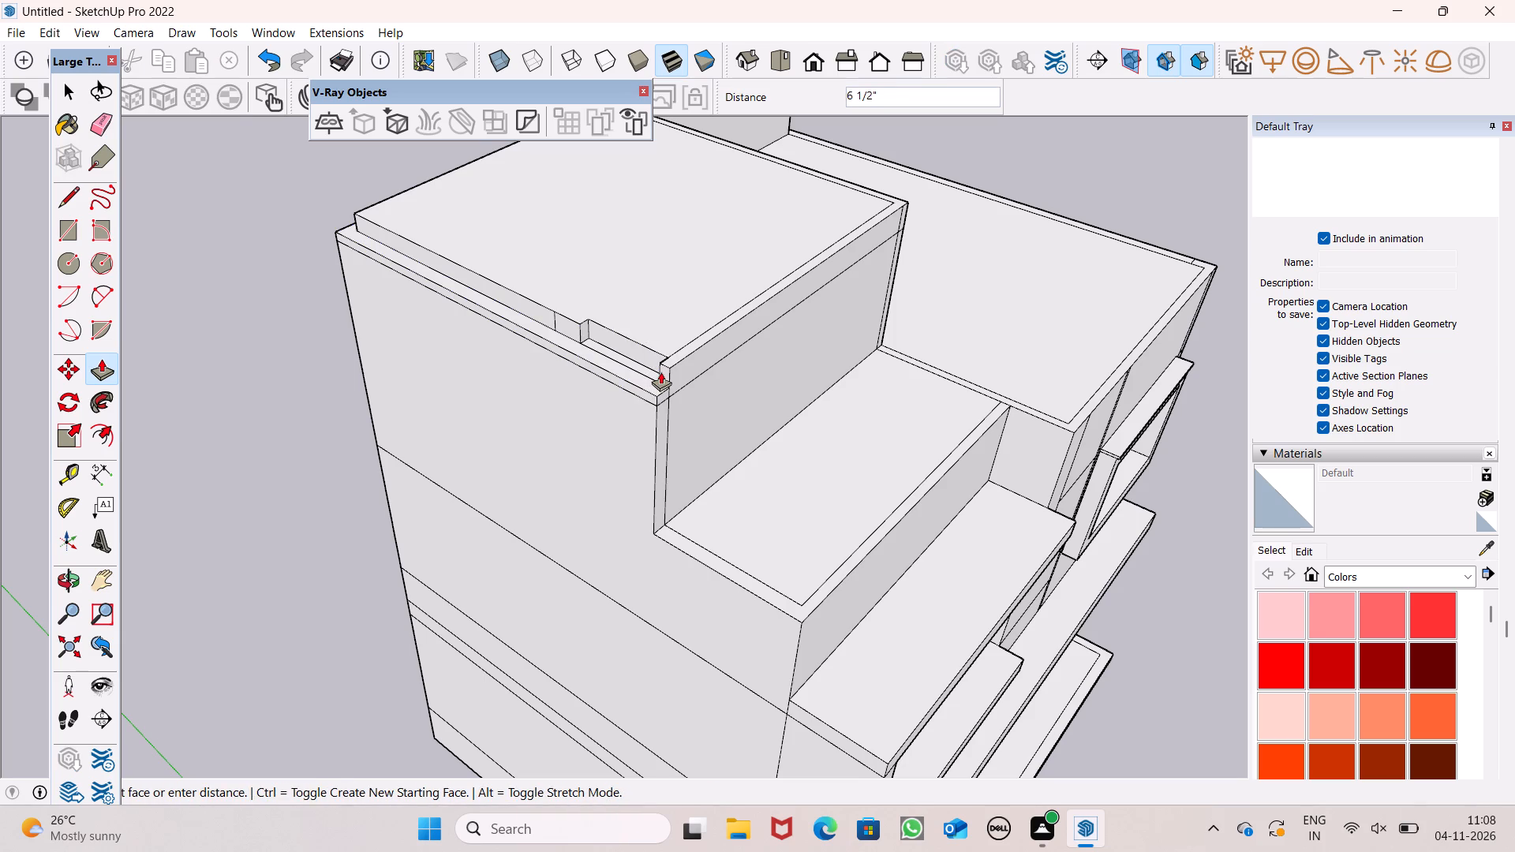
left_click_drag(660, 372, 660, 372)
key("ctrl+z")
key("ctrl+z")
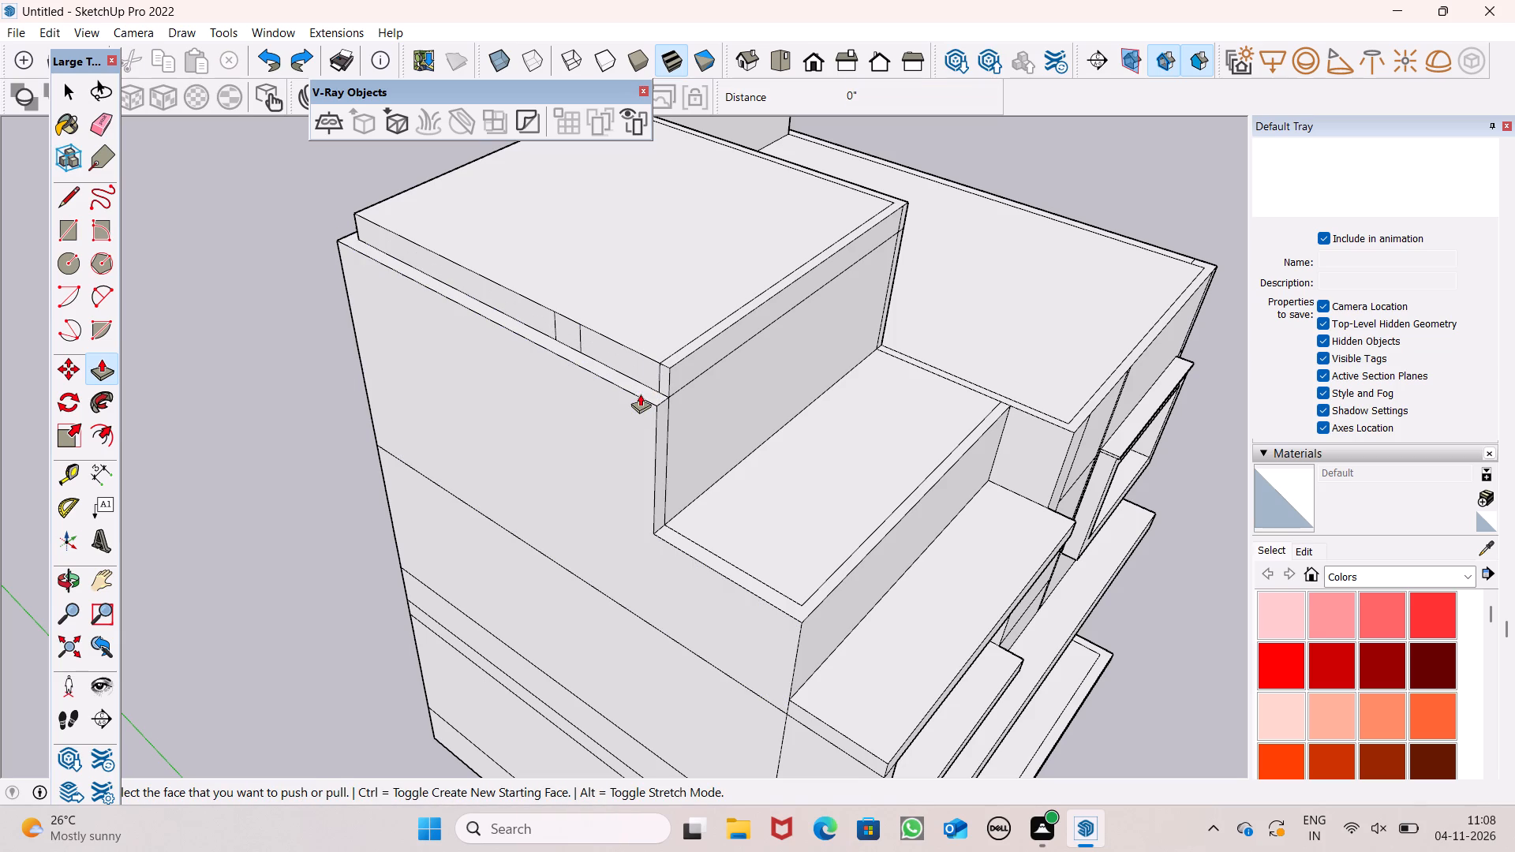
Push/pull the remaining top strip along the plain side wall up 1' 5", level with the rooftop room's top.
left_click_drag(640, 394, 668, 359)
Erase the short vertical seam in the front top band at the corner beside the large roof.
scroll(656, 353, "down", 5)
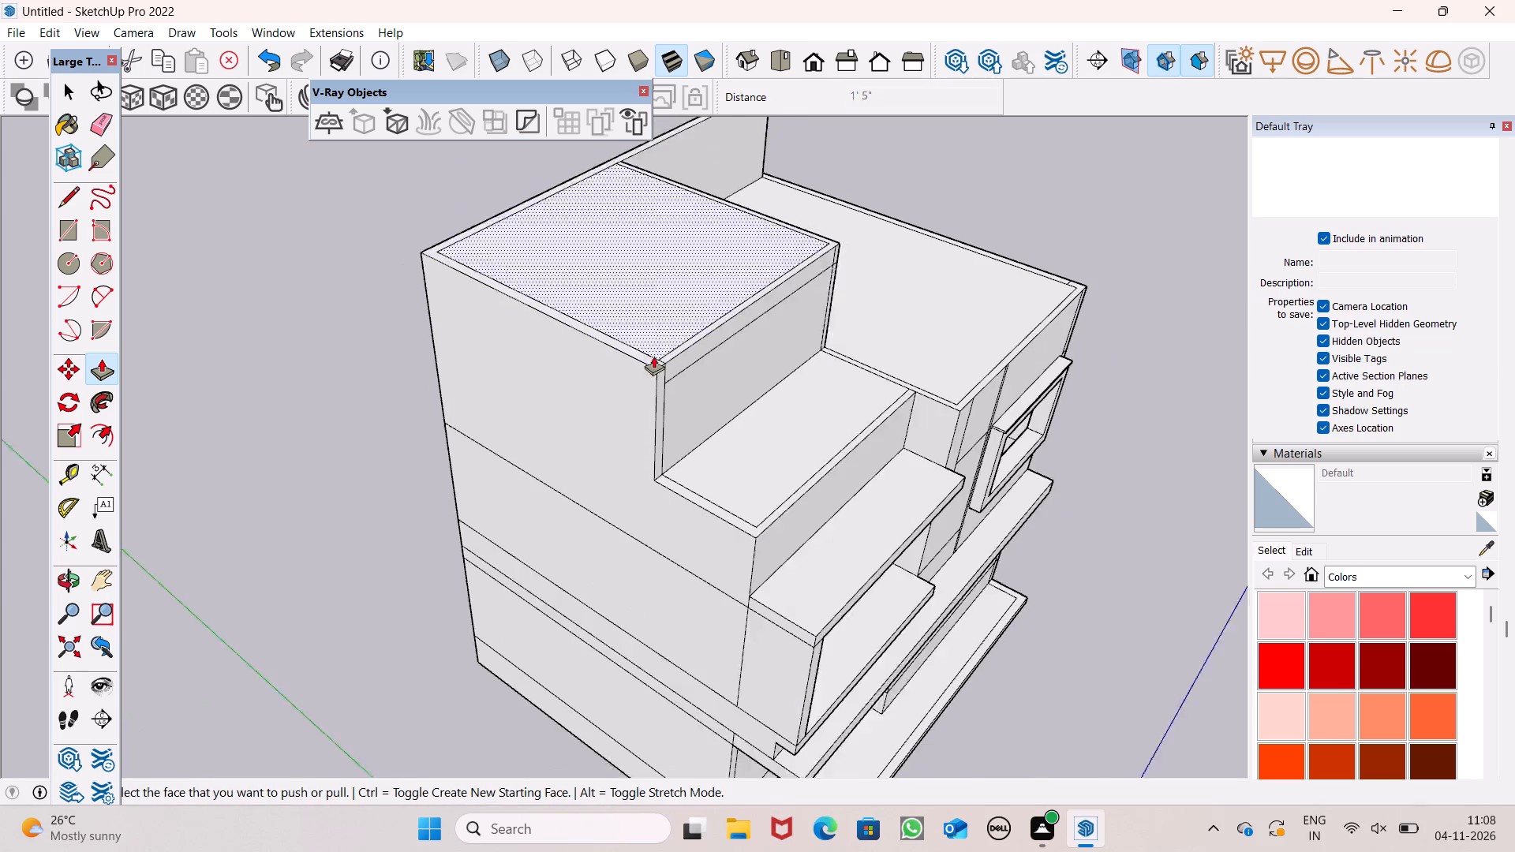
middle_click_drag(830, 364, 612, 256)
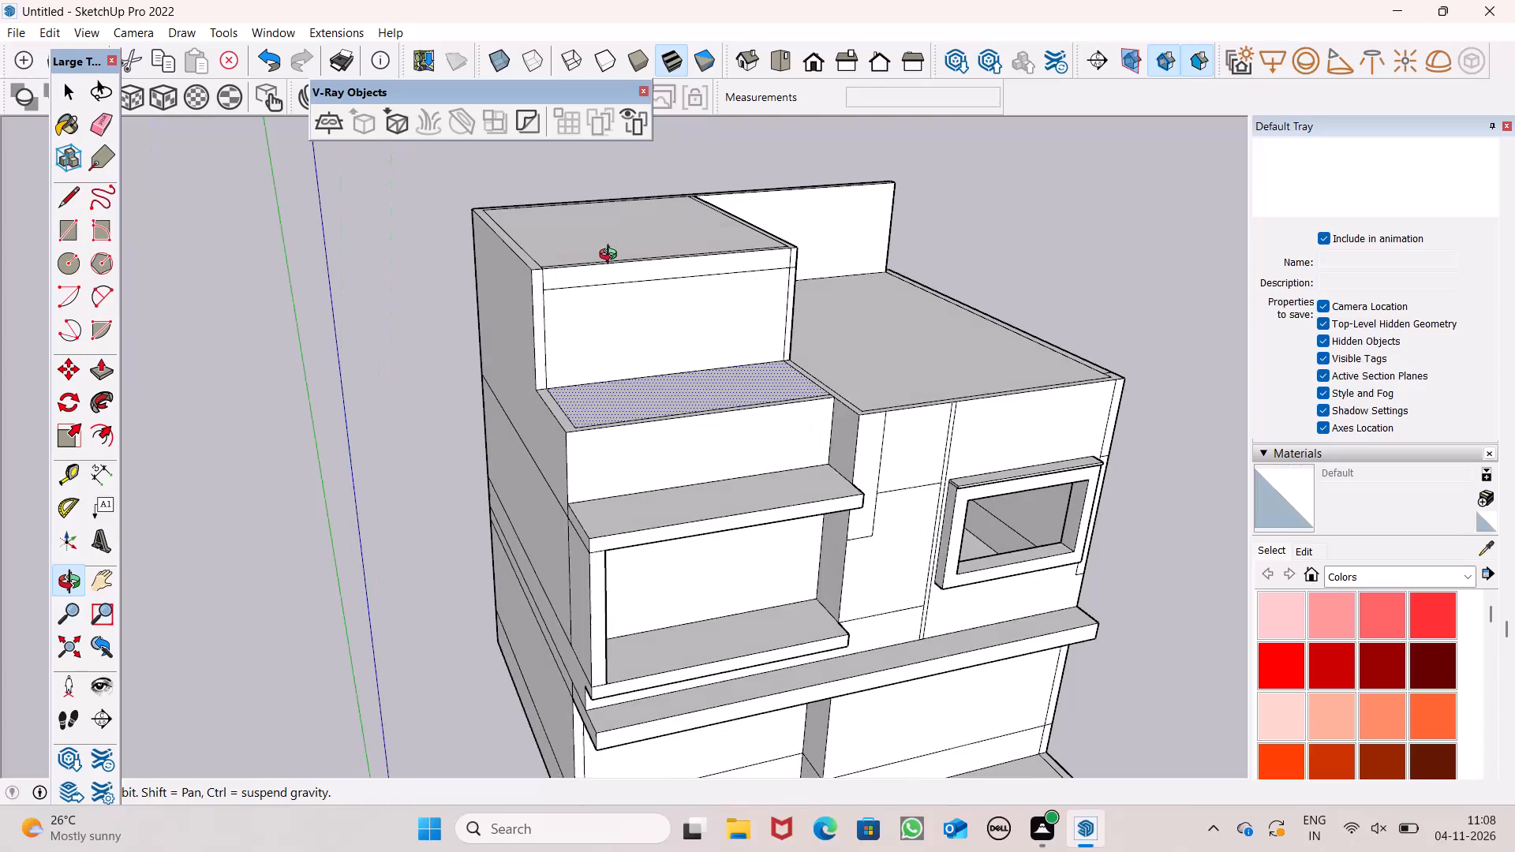
middle_click_drag(612, 256, 475, 318)
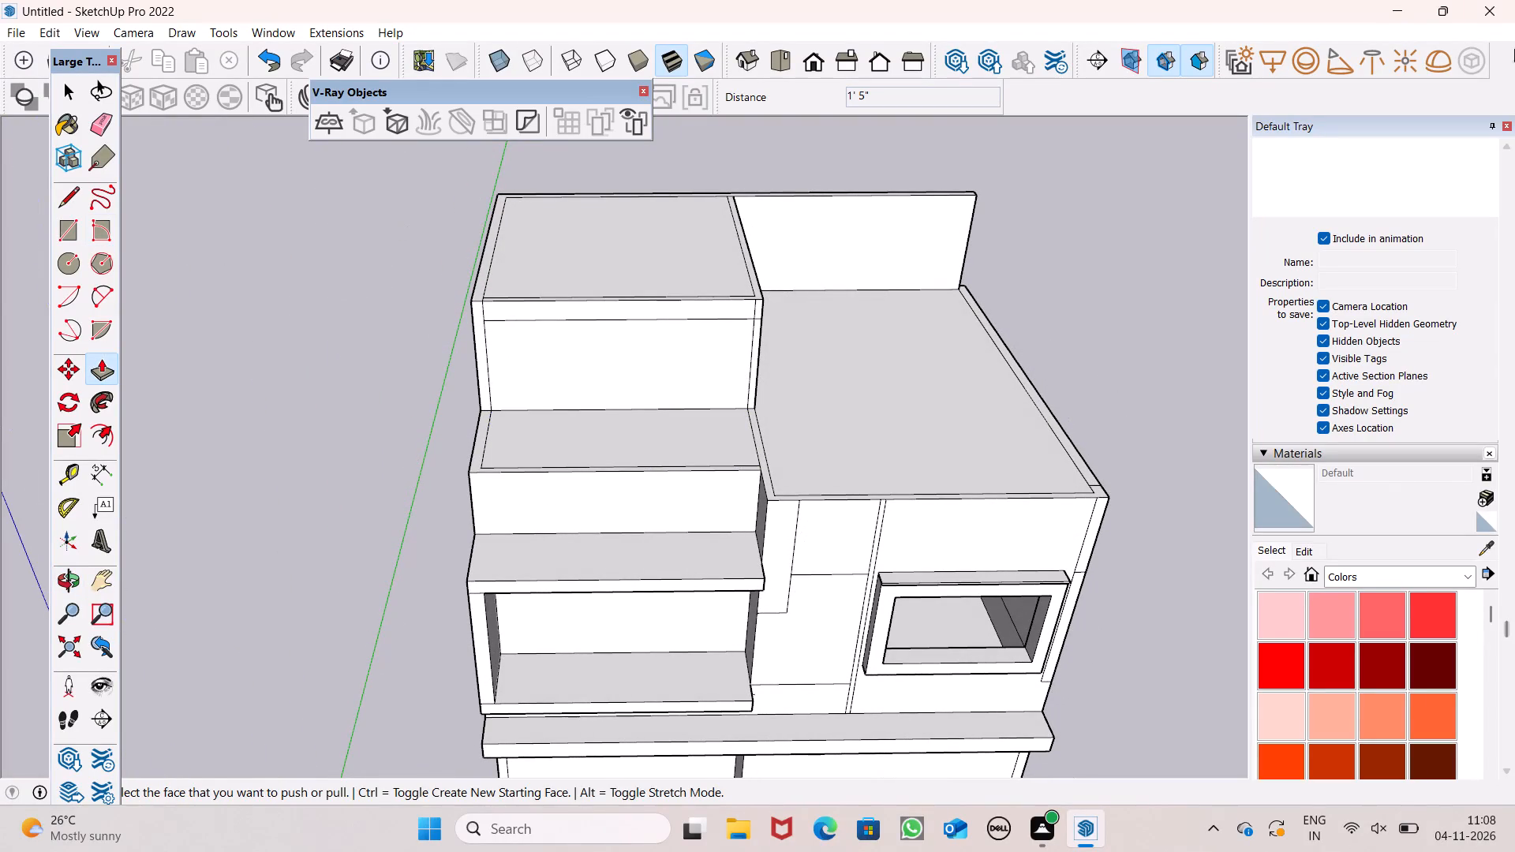
left_click(93, 124)
scroll(622, 295, "up", 2)
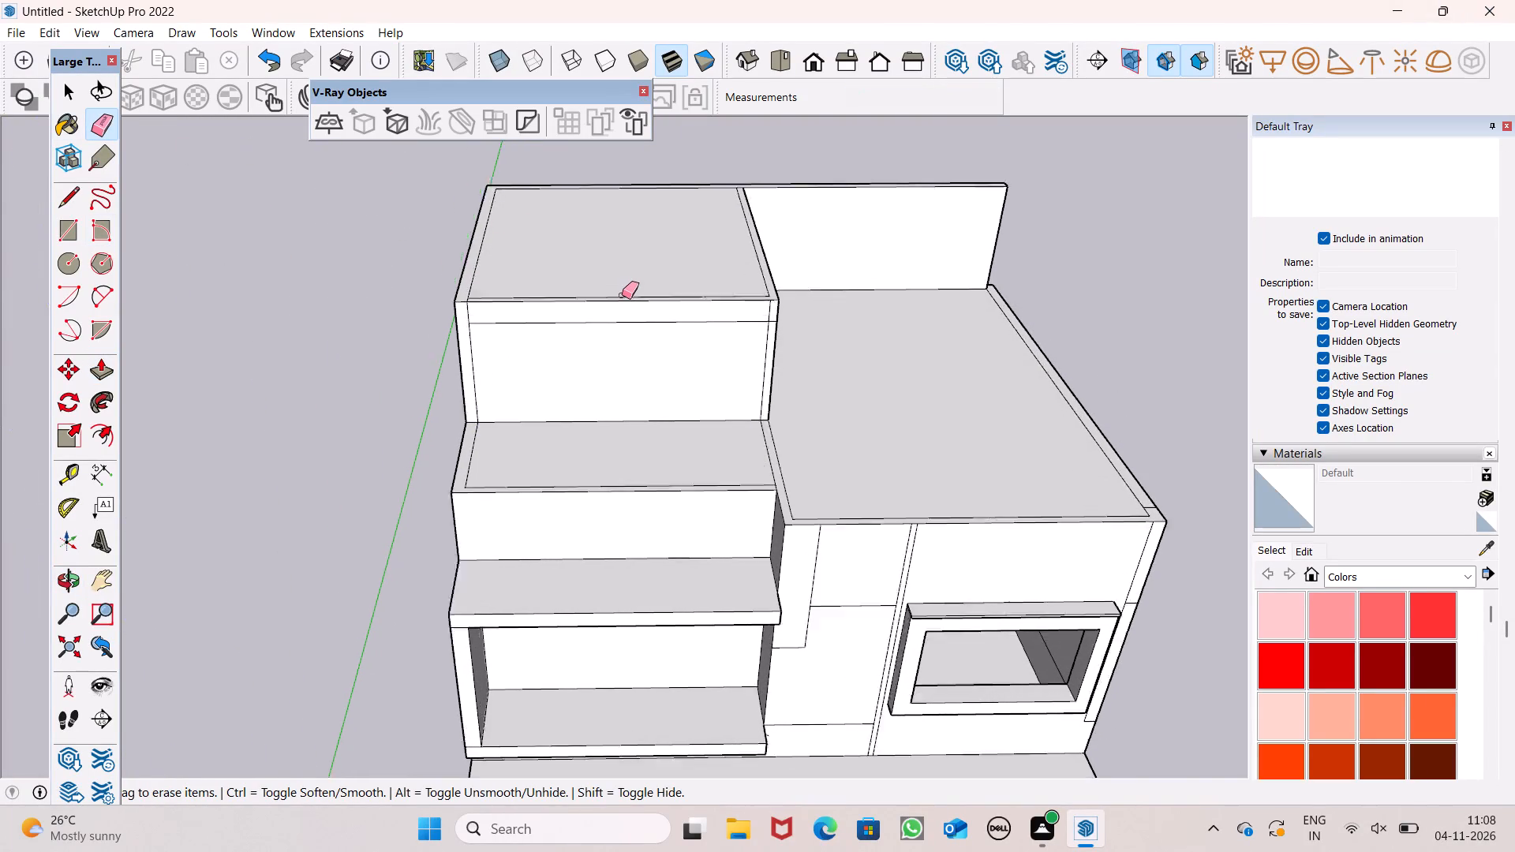
scroll(622, 295, "up", 3)
left_click(841, 320)
Draw a 9" line extending the front band's lower edge to the room's outer corner at the plain side wall.
scroll(858, 284, "down", 2)
middle_click_drag(910, 328, 1041, 265)
scroll(833, 299, "down", 3)
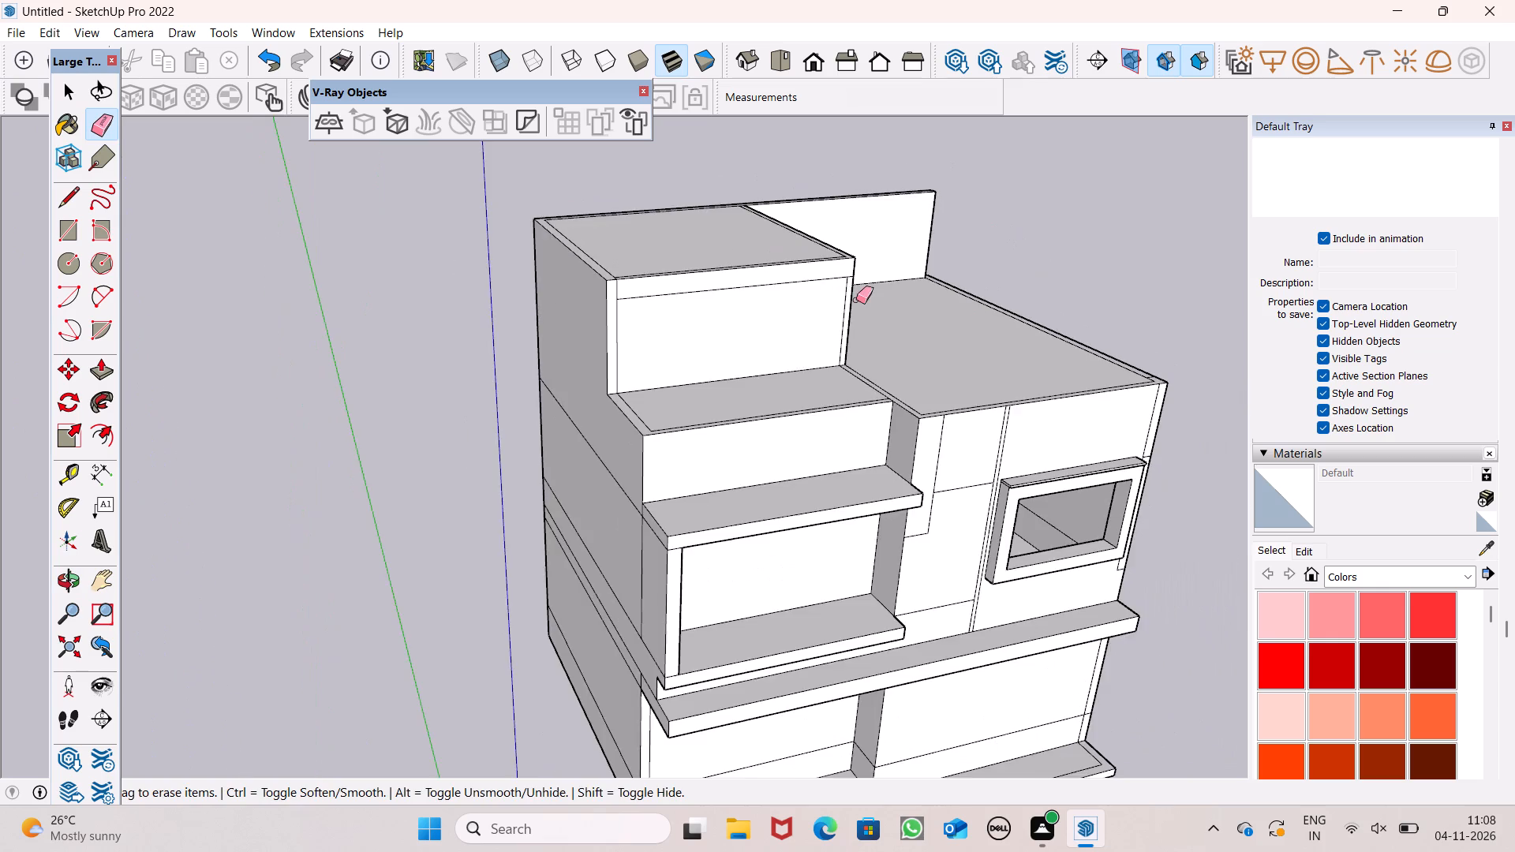
middle_click_drag(856, 300, 941, 415)
scroll(638, 360, "up", 6)
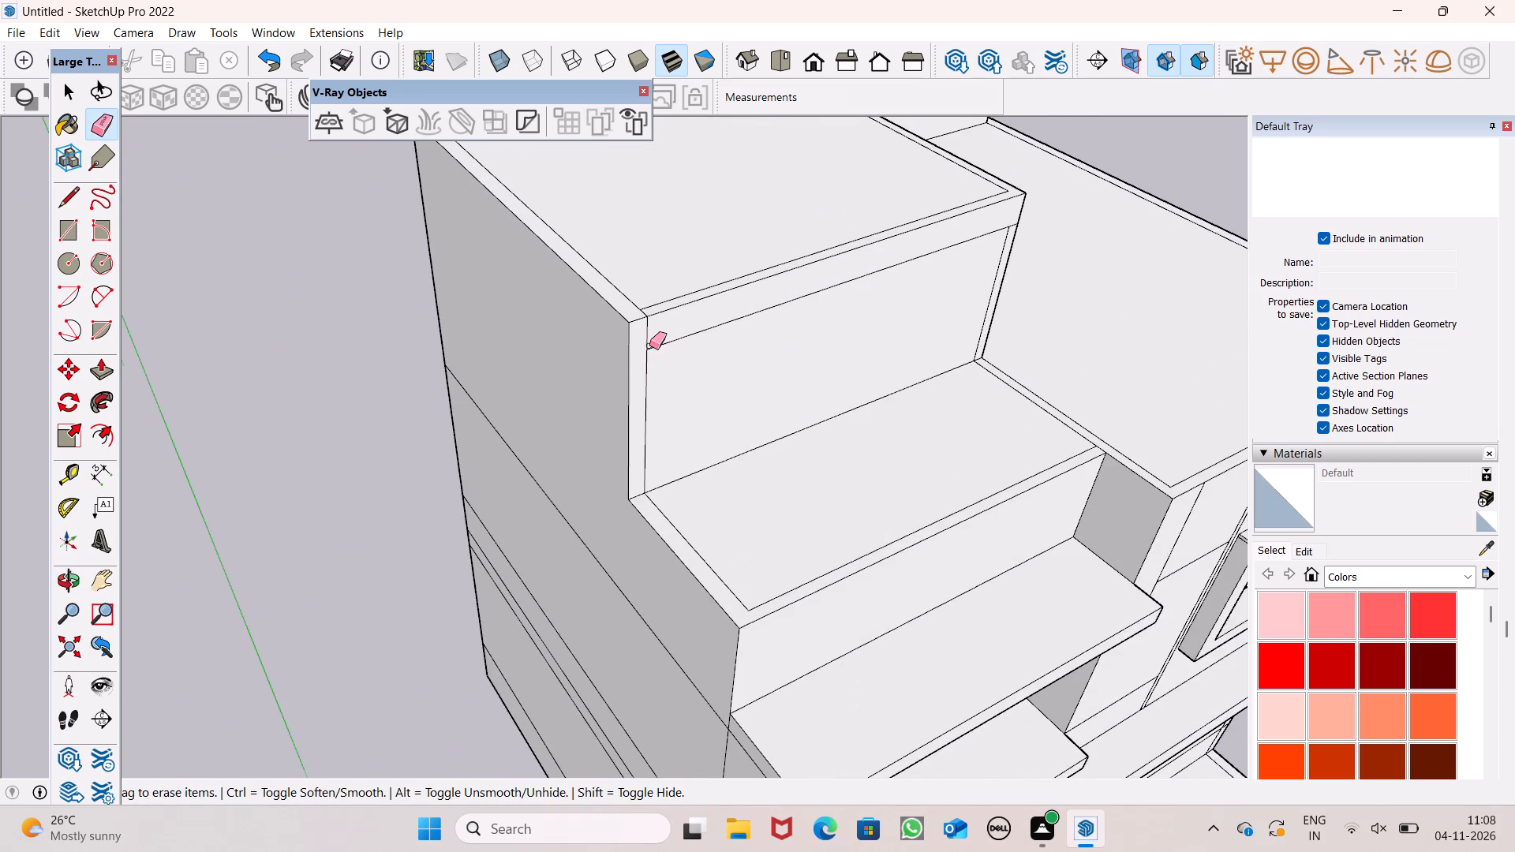
scroll(649, 346, "up", 1)
left_click(67, 204)
scroll(416, 342, "up", 3)
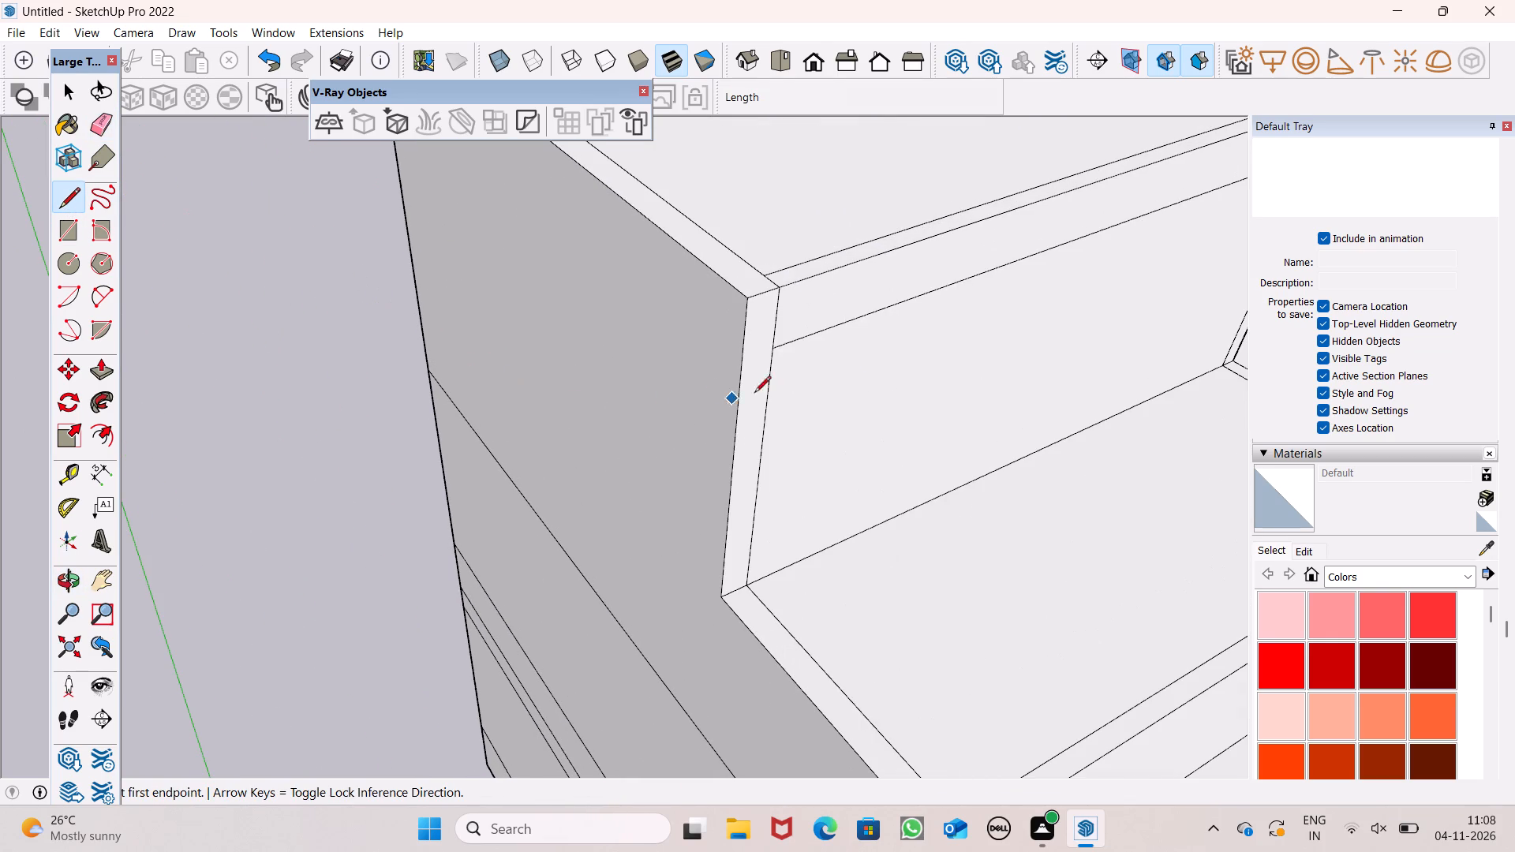
left_click(781, 342)
left_click(746, 354)
Draw a line about 20' 4" long across the plain side wall, continuing the front band's lower edge to the back corner.
scroll(638, 286, "down", 4)
scroll(683, 502, "down", 1)
middle_click_drag(720, 473, 690, 440)
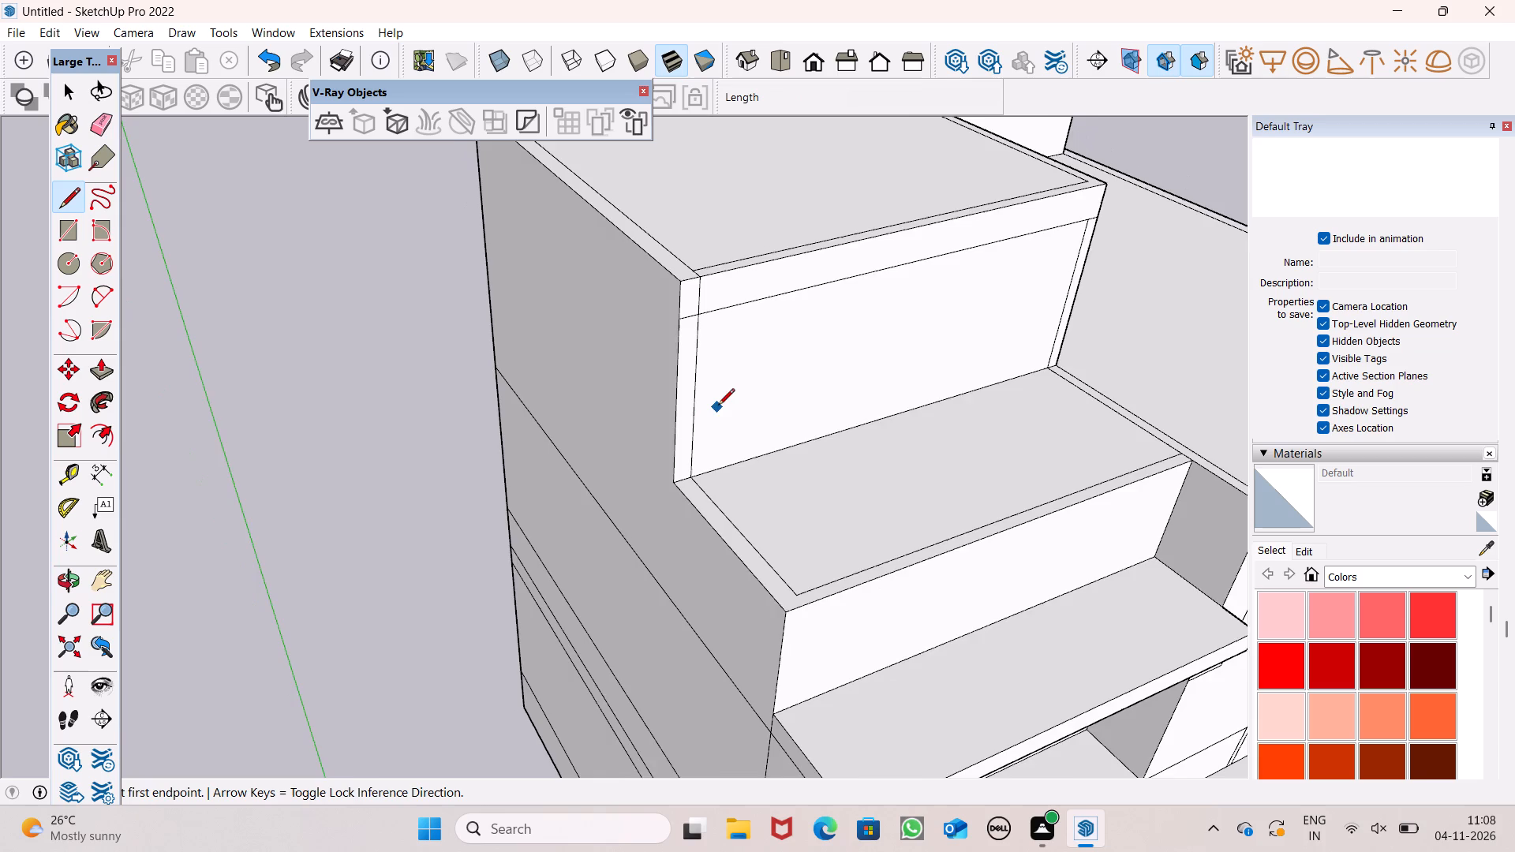
scroll(712, 398, "down", 2)
scroll(682, 320, "up", 4)
middle_click_drag(709, 338, 1123, 308)
scroll(804, 330, "down", 2)
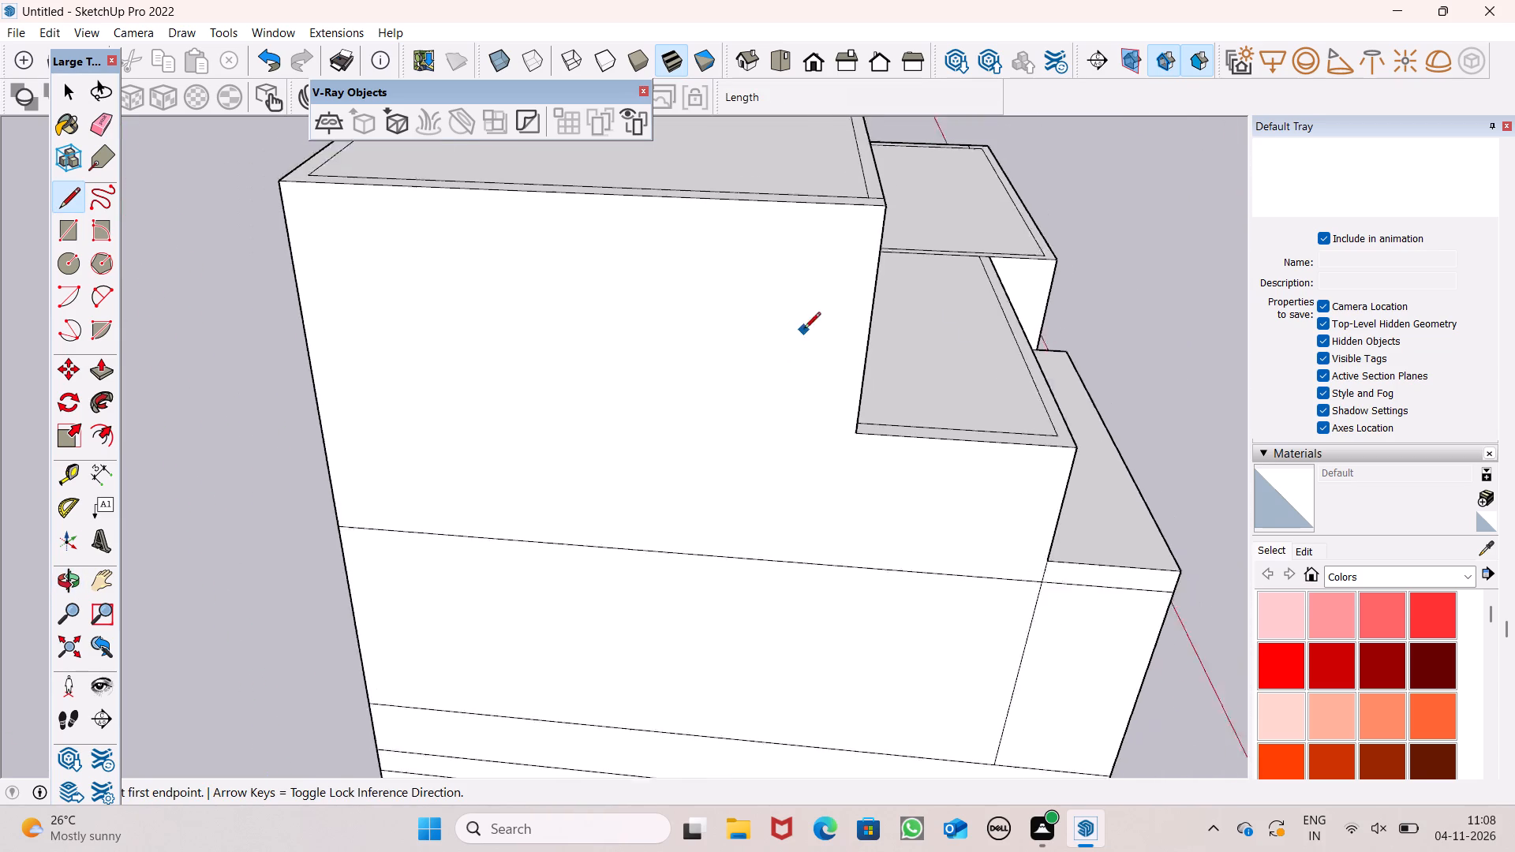
scroll(804, 330, "down", 2)
left_click(865, 264)
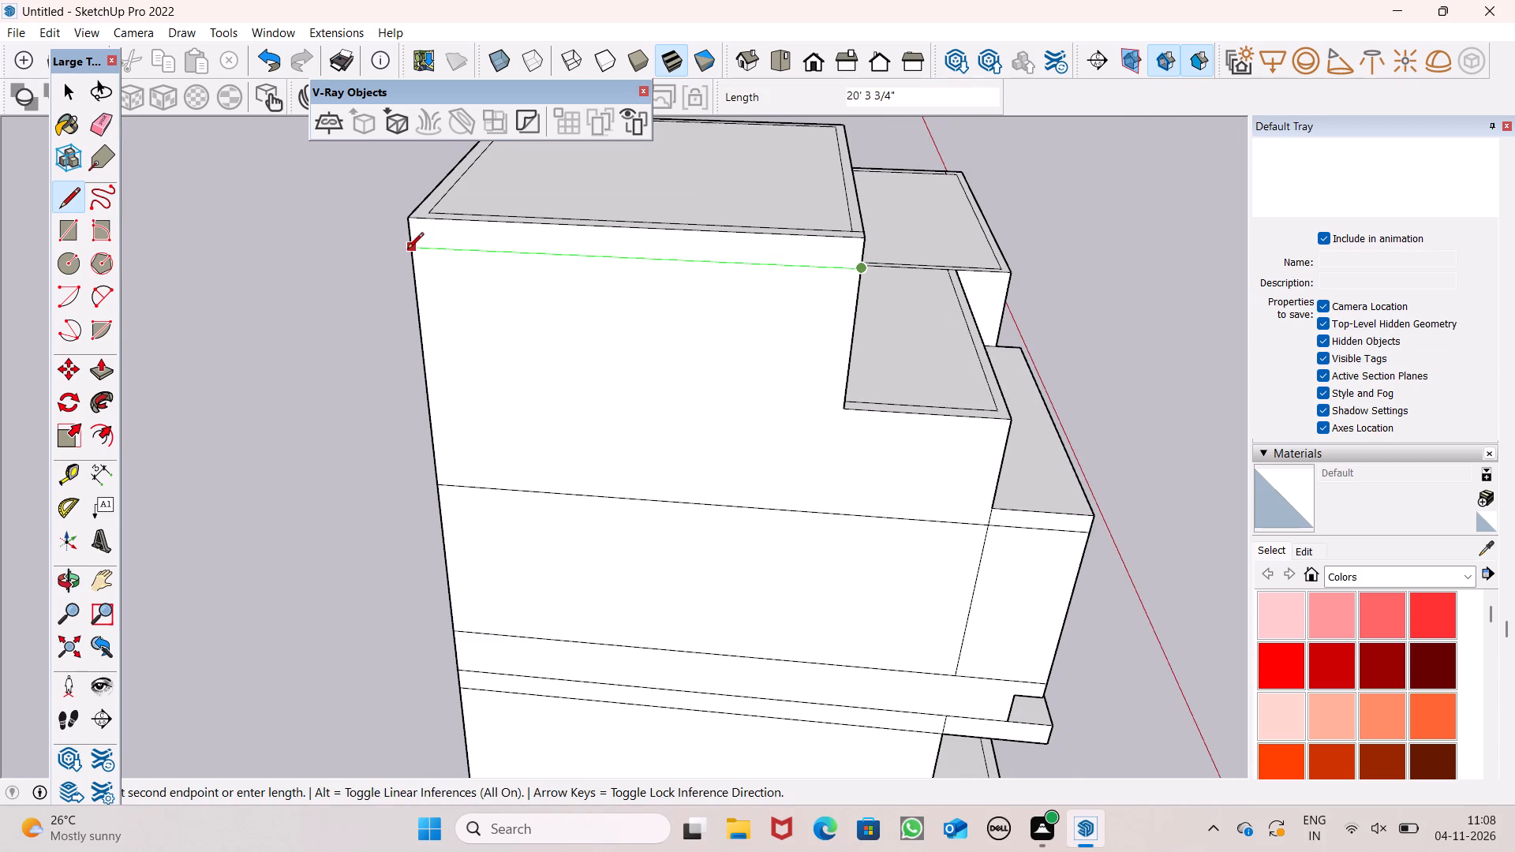
left_click(407, 250)
Erase the short vertical seam in the front top band near the plain side wall's corner.
middle_click_drag(877, 297, 509, 331)
scroll(509, 331, "up", 1)
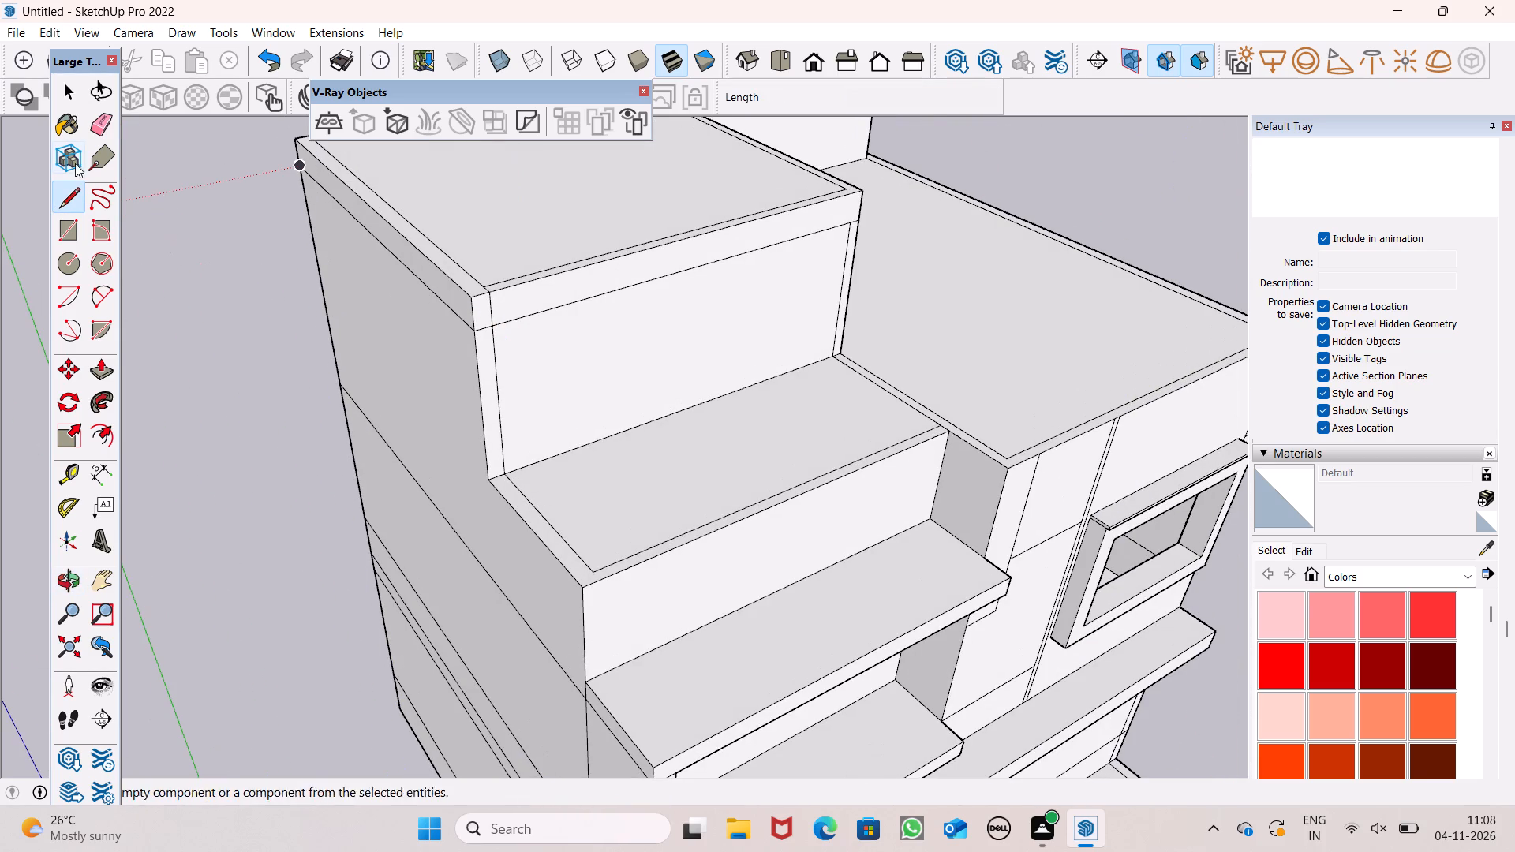
left_click(95, 128)
scroll(496, 325, "up", 3)
left_click_drag(466, 305, 485, 305)
key("space")
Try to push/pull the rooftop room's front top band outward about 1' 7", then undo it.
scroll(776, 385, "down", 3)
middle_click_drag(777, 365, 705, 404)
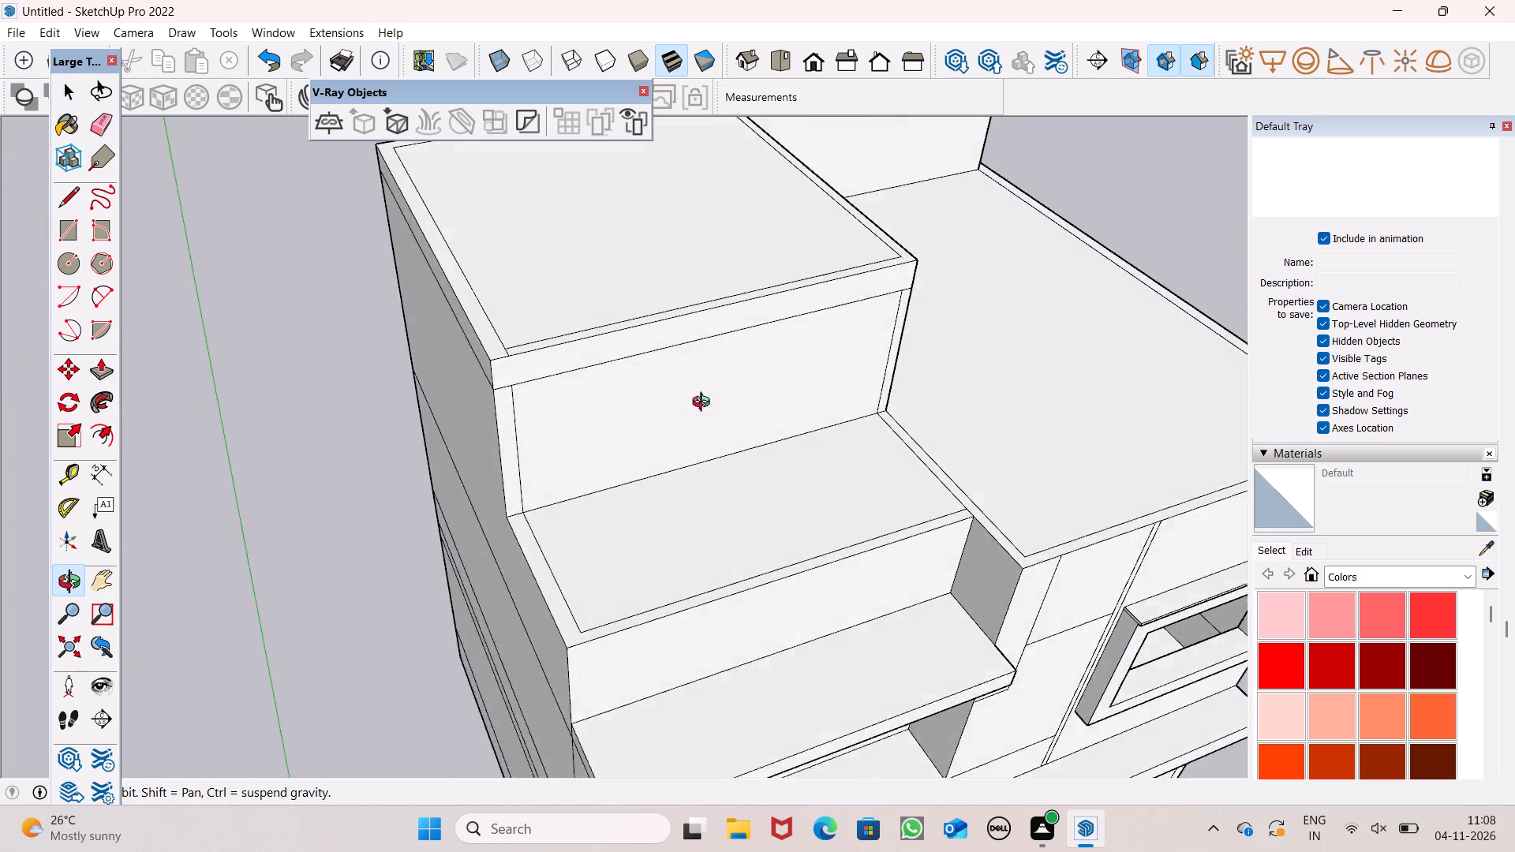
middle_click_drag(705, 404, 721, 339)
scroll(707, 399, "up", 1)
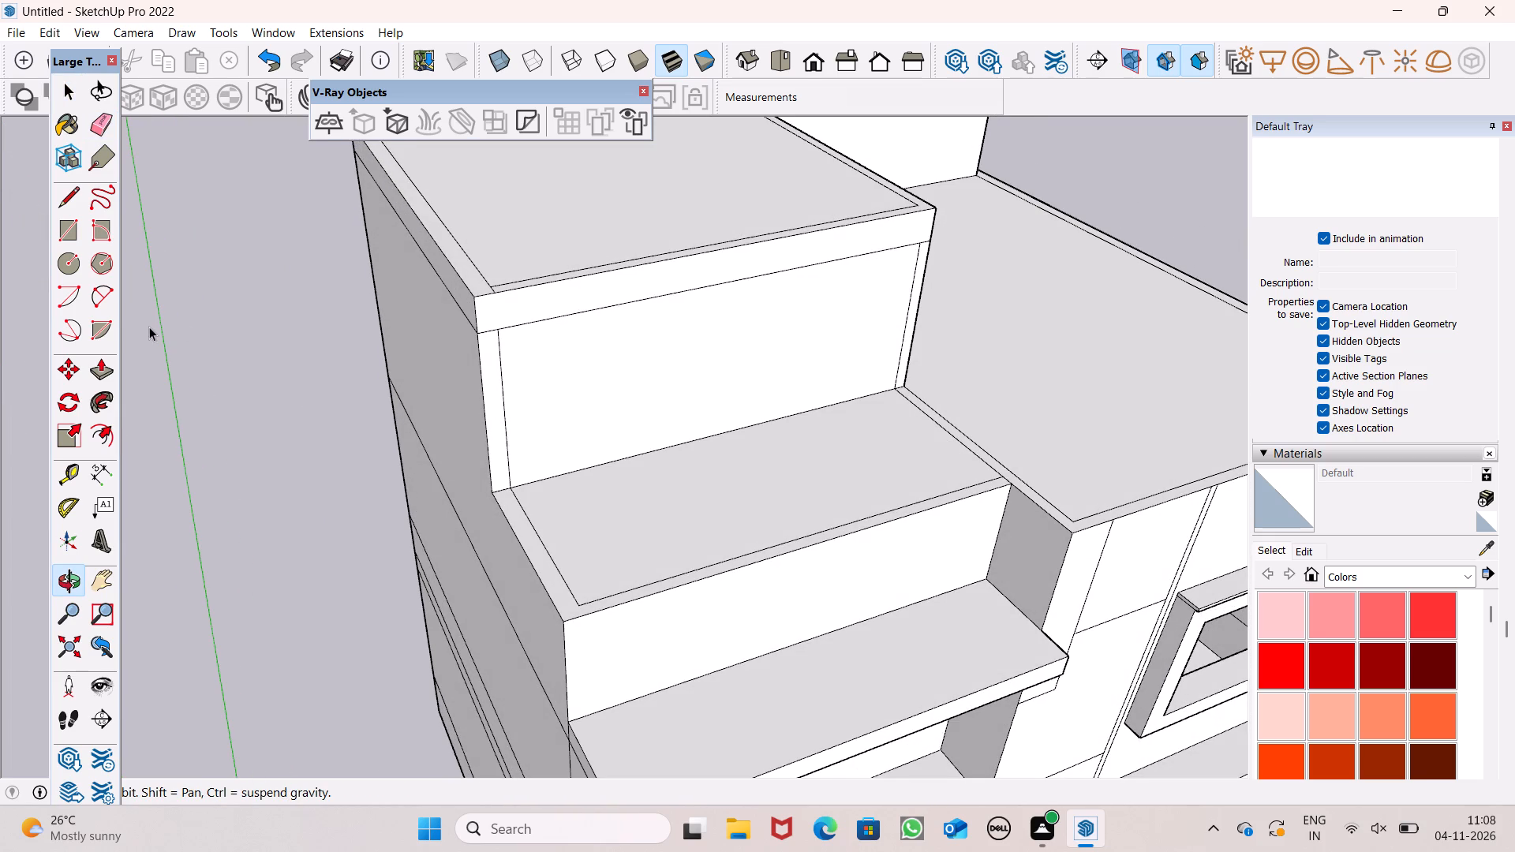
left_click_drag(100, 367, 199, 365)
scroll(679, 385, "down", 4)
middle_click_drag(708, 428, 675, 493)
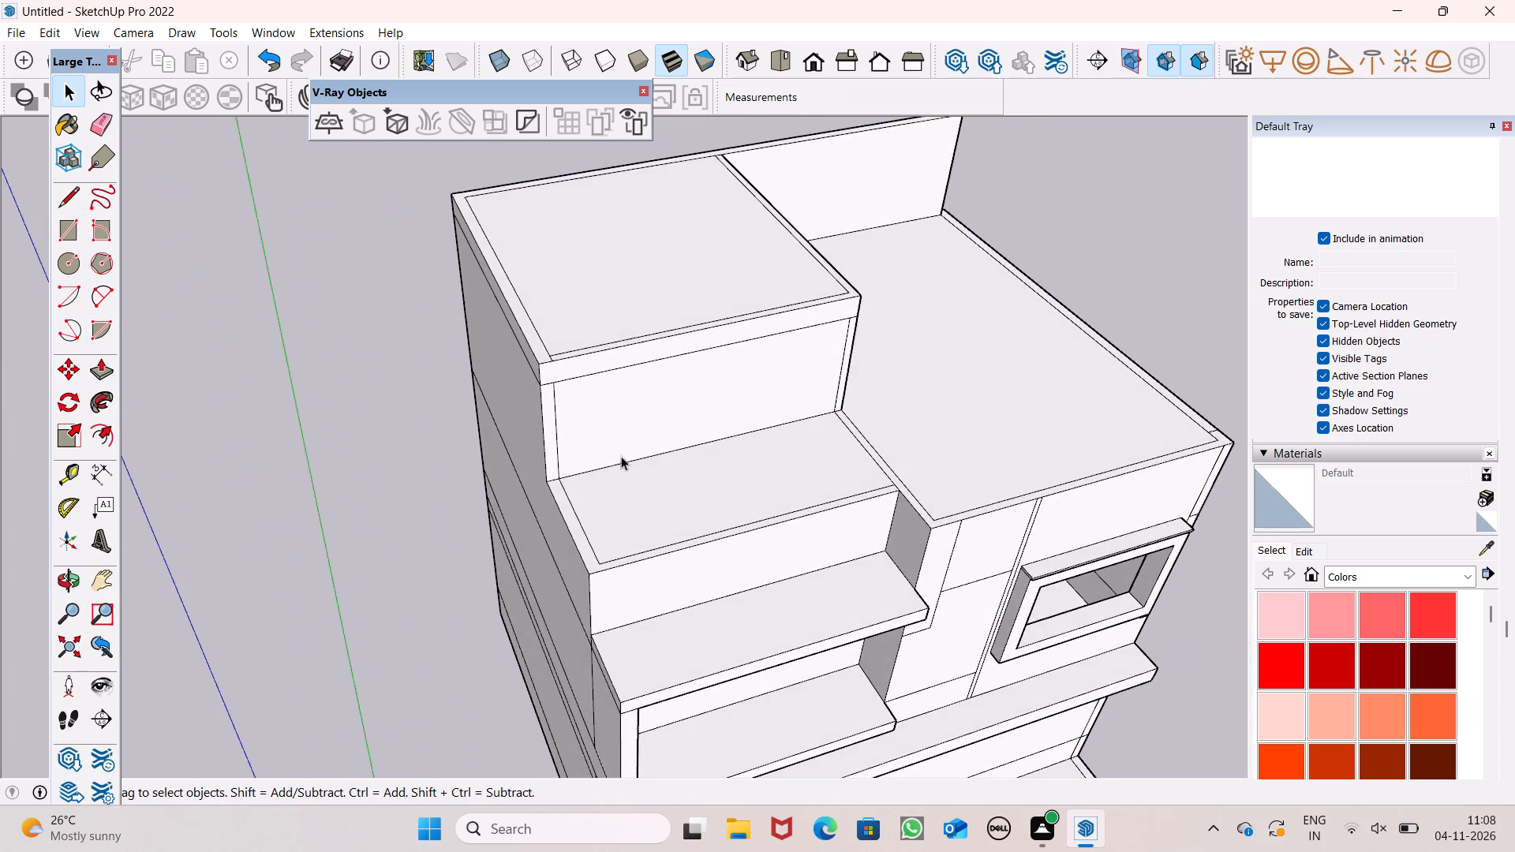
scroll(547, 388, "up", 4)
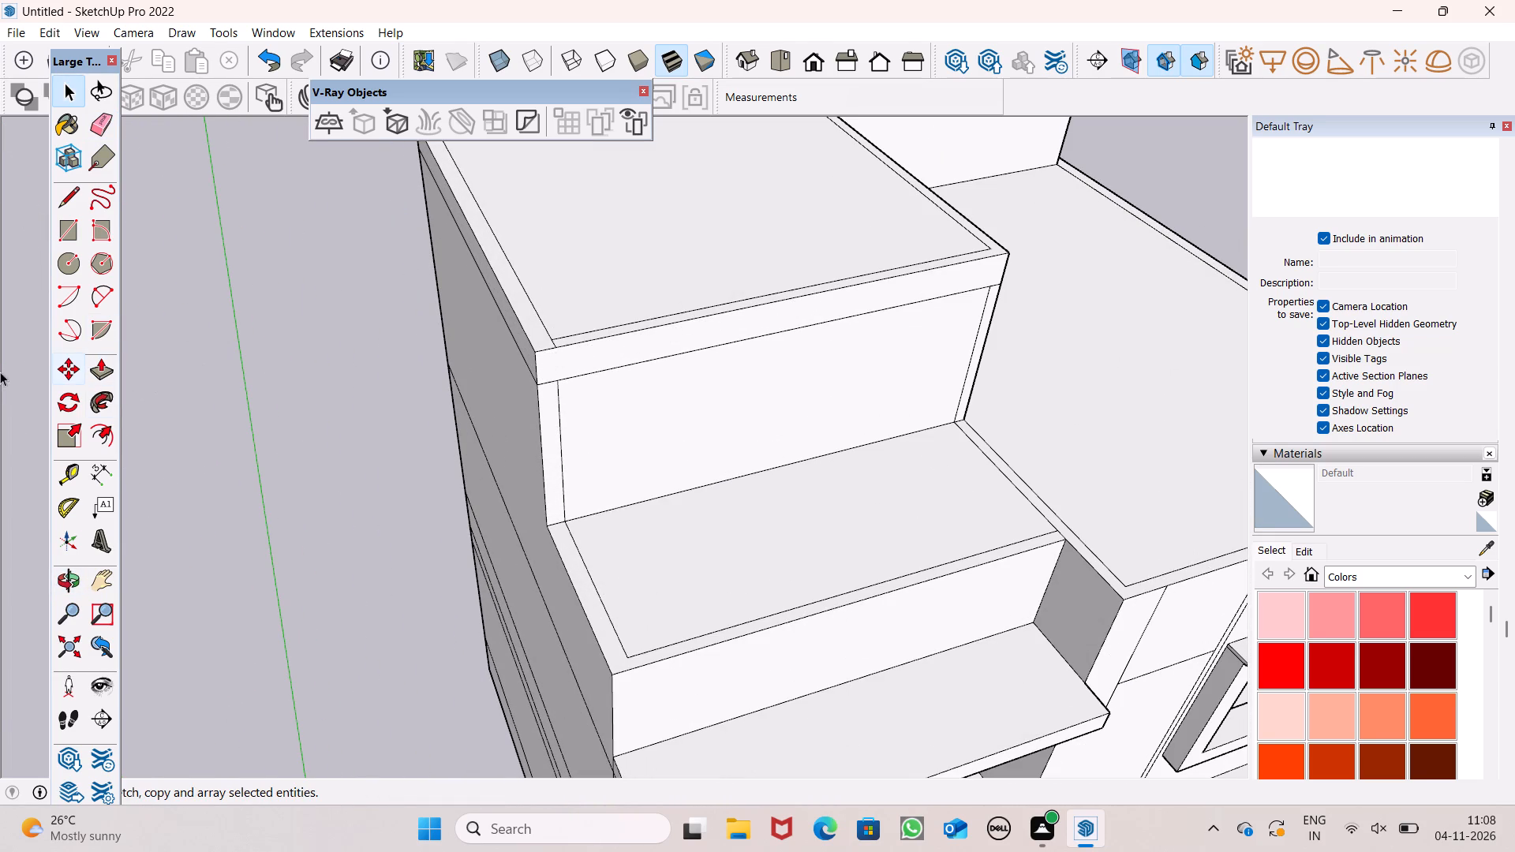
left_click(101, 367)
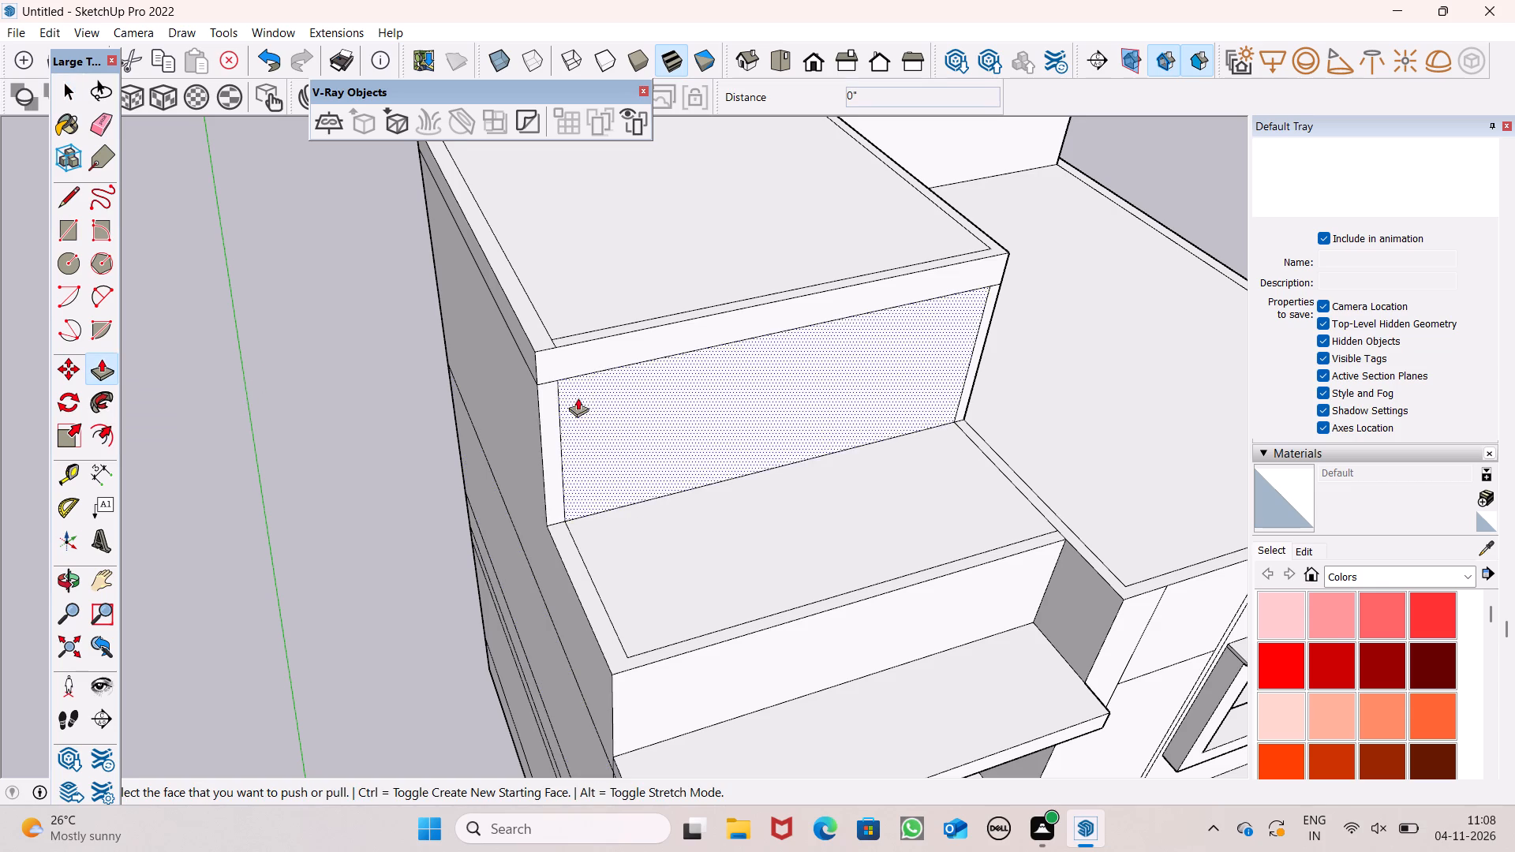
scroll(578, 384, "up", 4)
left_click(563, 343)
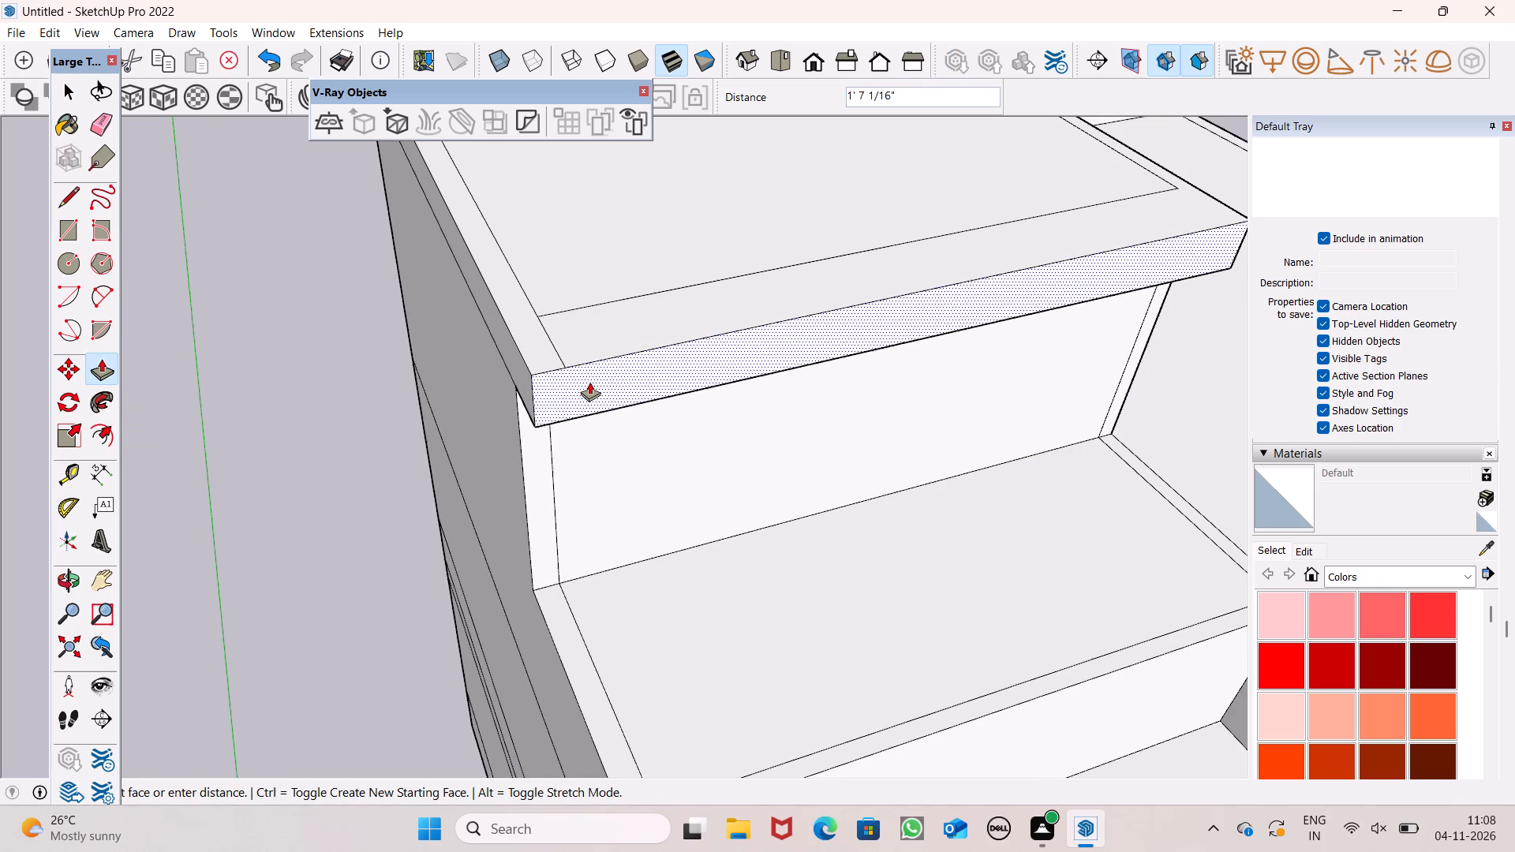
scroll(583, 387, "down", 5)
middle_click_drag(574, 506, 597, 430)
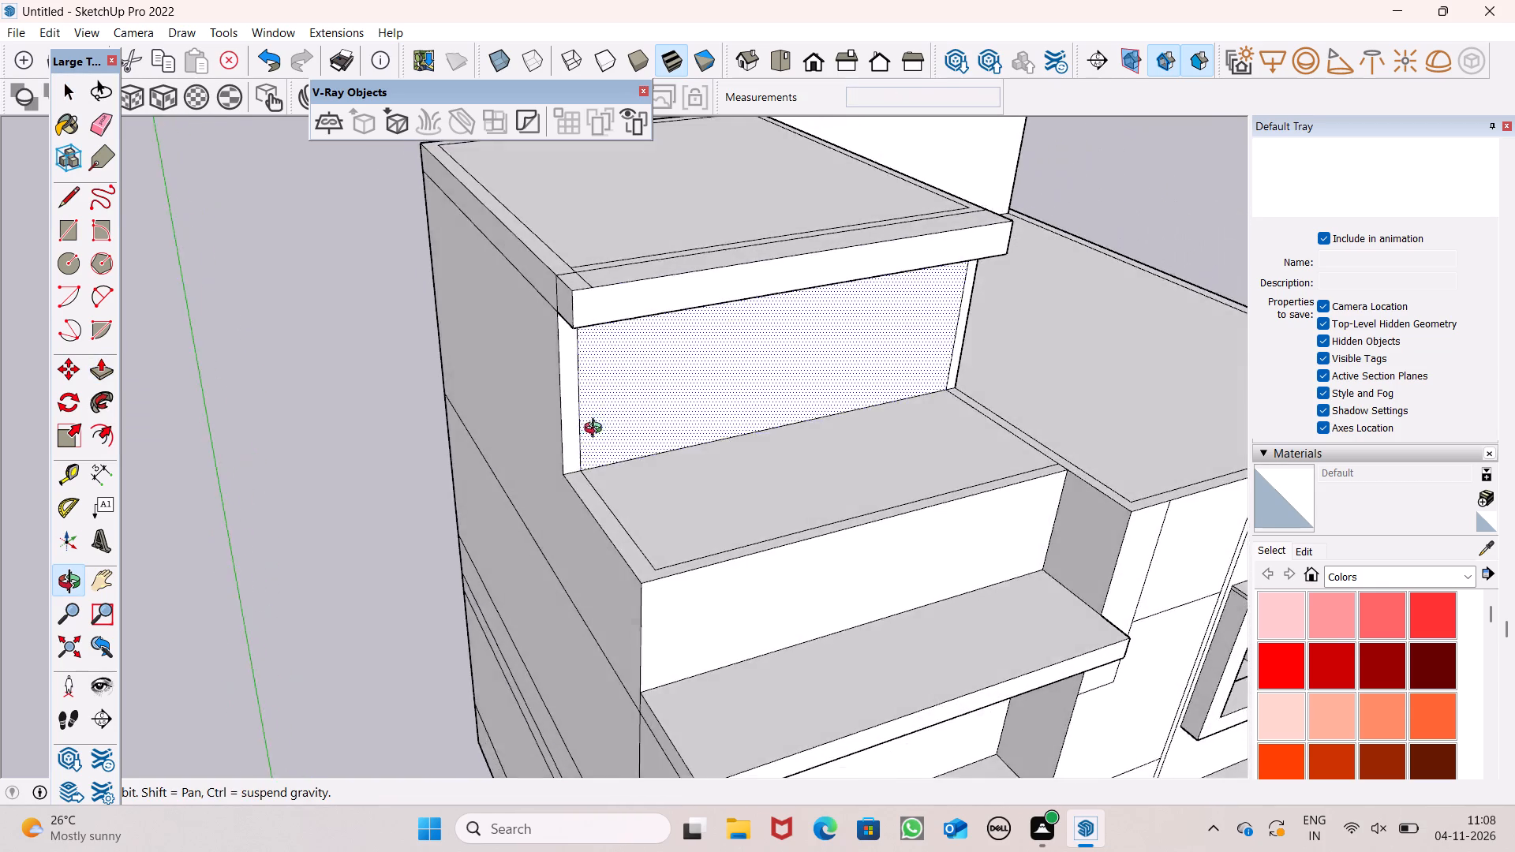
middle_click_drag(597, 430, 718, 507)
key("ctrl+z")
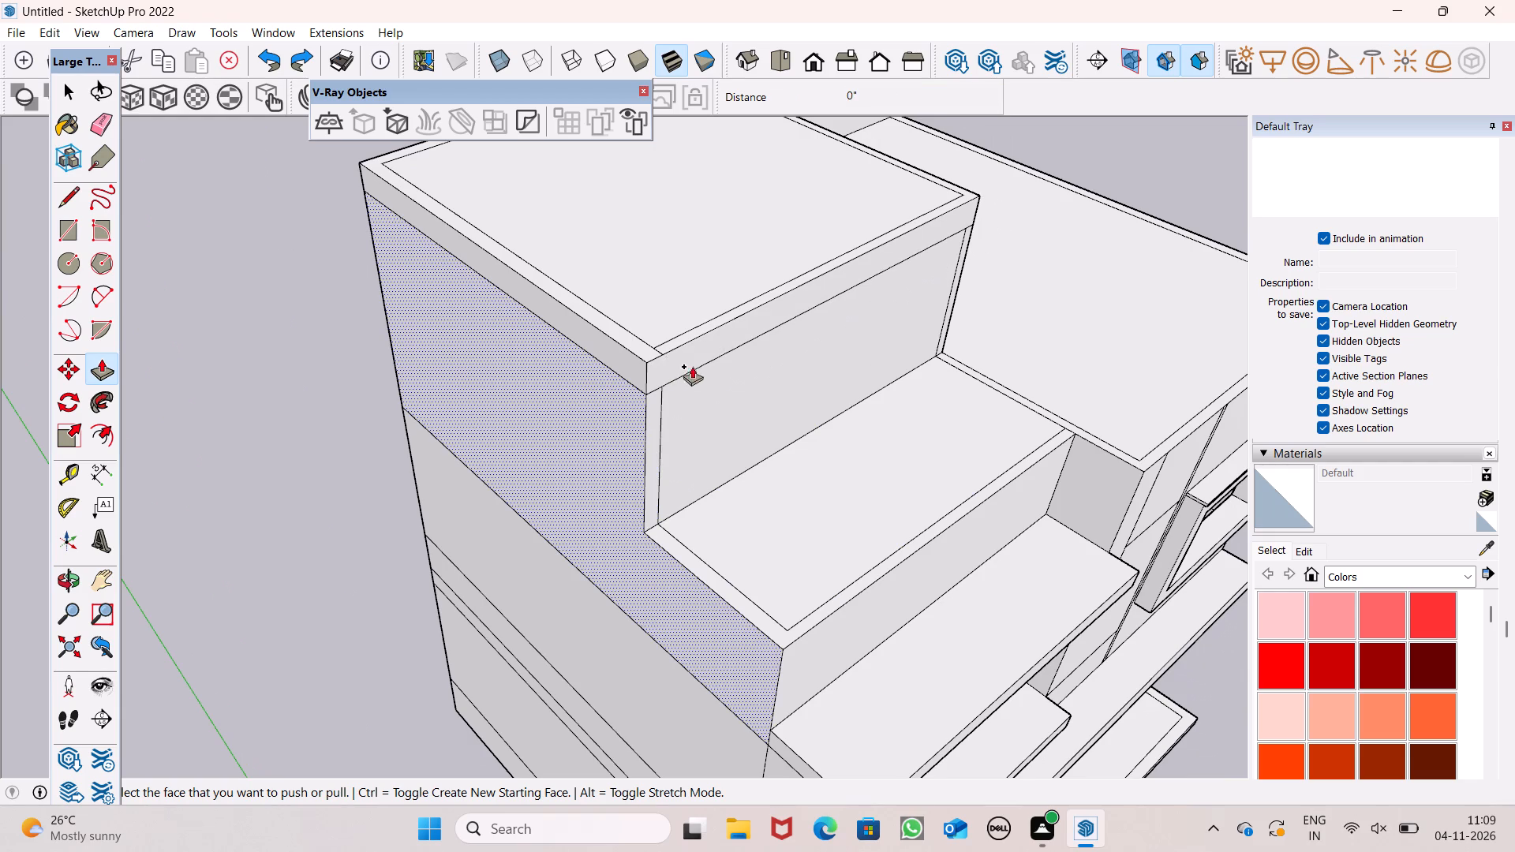
Push/pull the rooftop room's front top band outward 1' 5 1/4", then back 2 1/4", to form an overhang.
left_click_drag(669, 367, 695, 387)
left_click(695, 387)
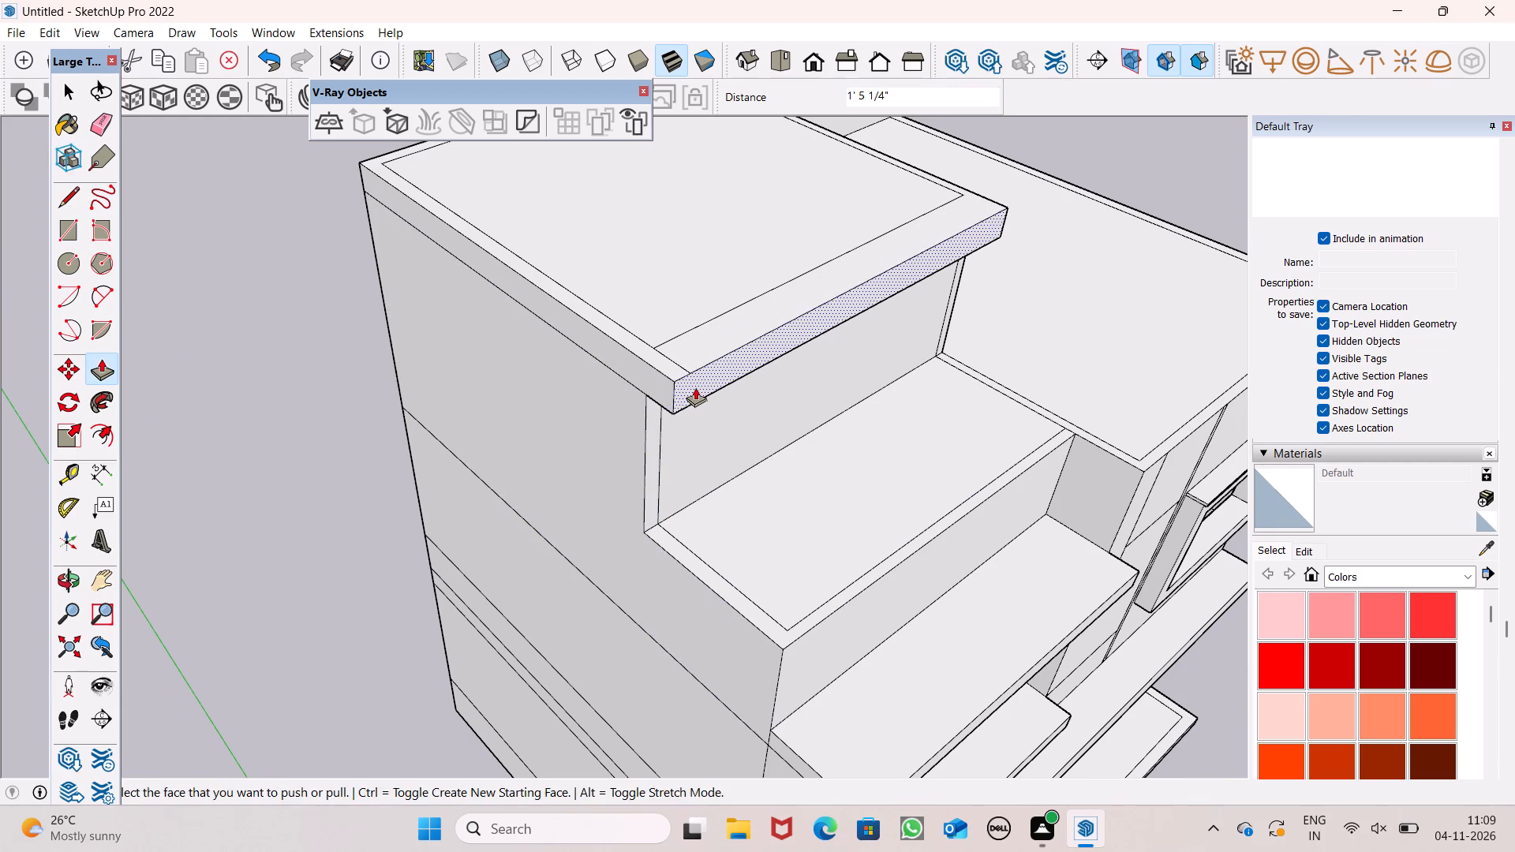
left_click(680, 401)
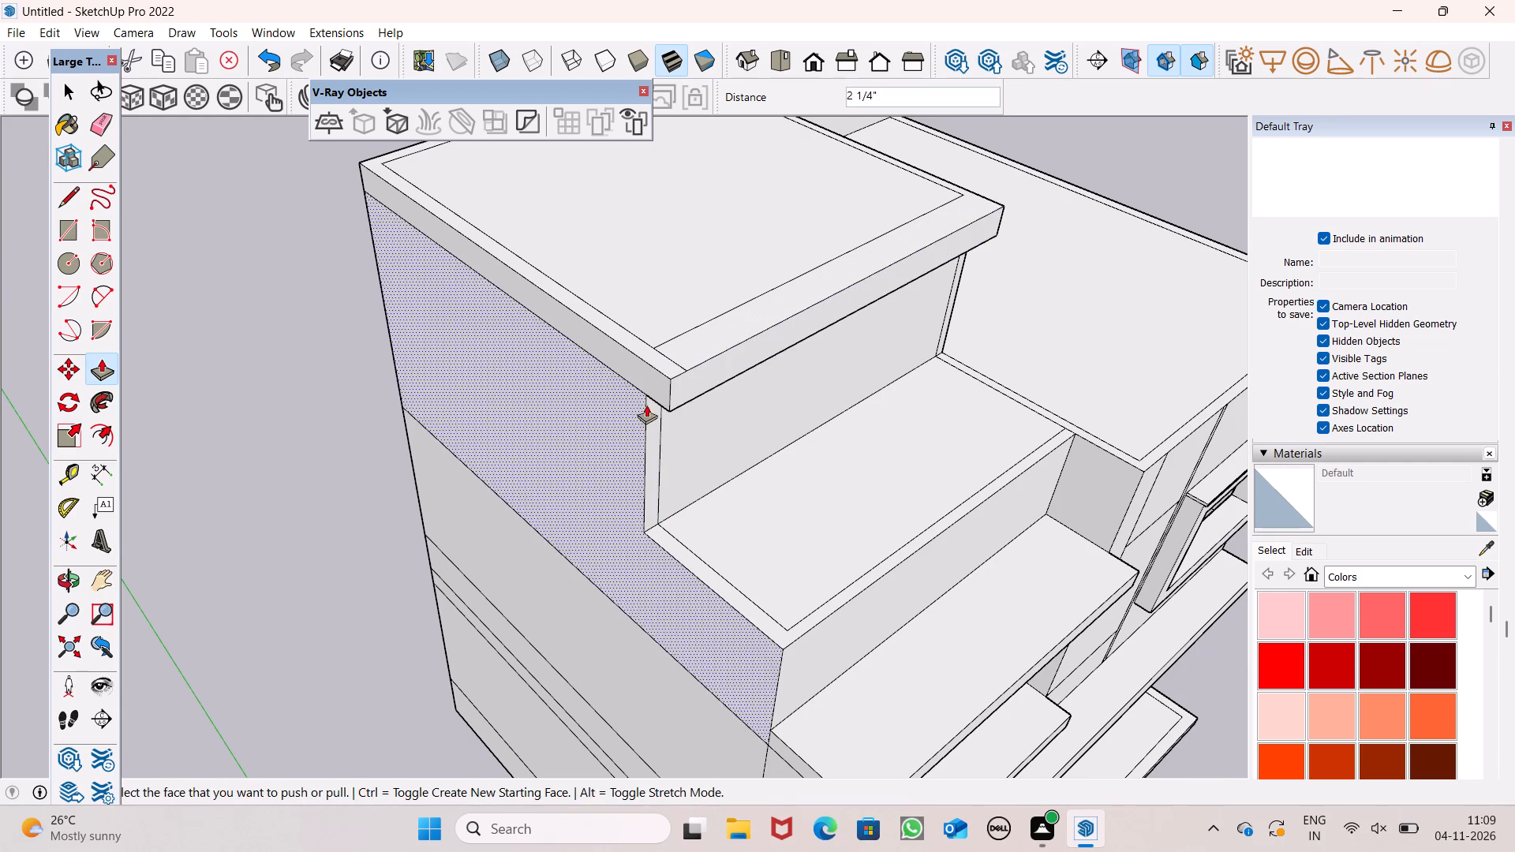
Push/pull the top band on the plain side wall outward 1' 3 11/16", then adjust its overhang by 1 9/16".
left_click_drag(650, 388, 631, 420)
scroll(630, 435, "down", 3)
middle_click_drag(660, 560, 627, 481)
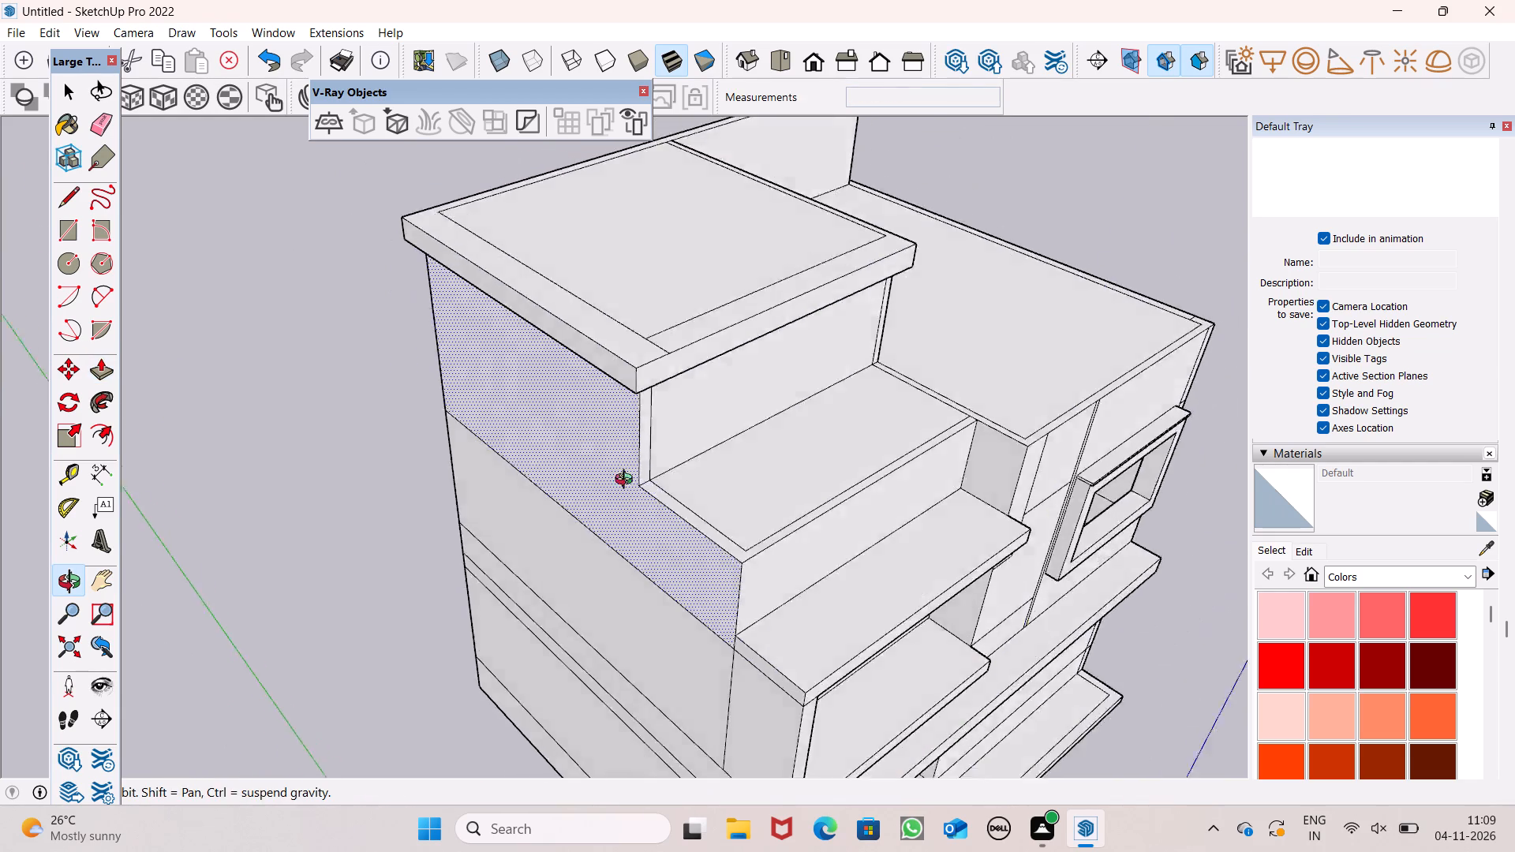
middle_click_drag(627, 481, 499, 295)
scroll(535, 364, "down", 3)
scroll(1101, 491, "down", 3)
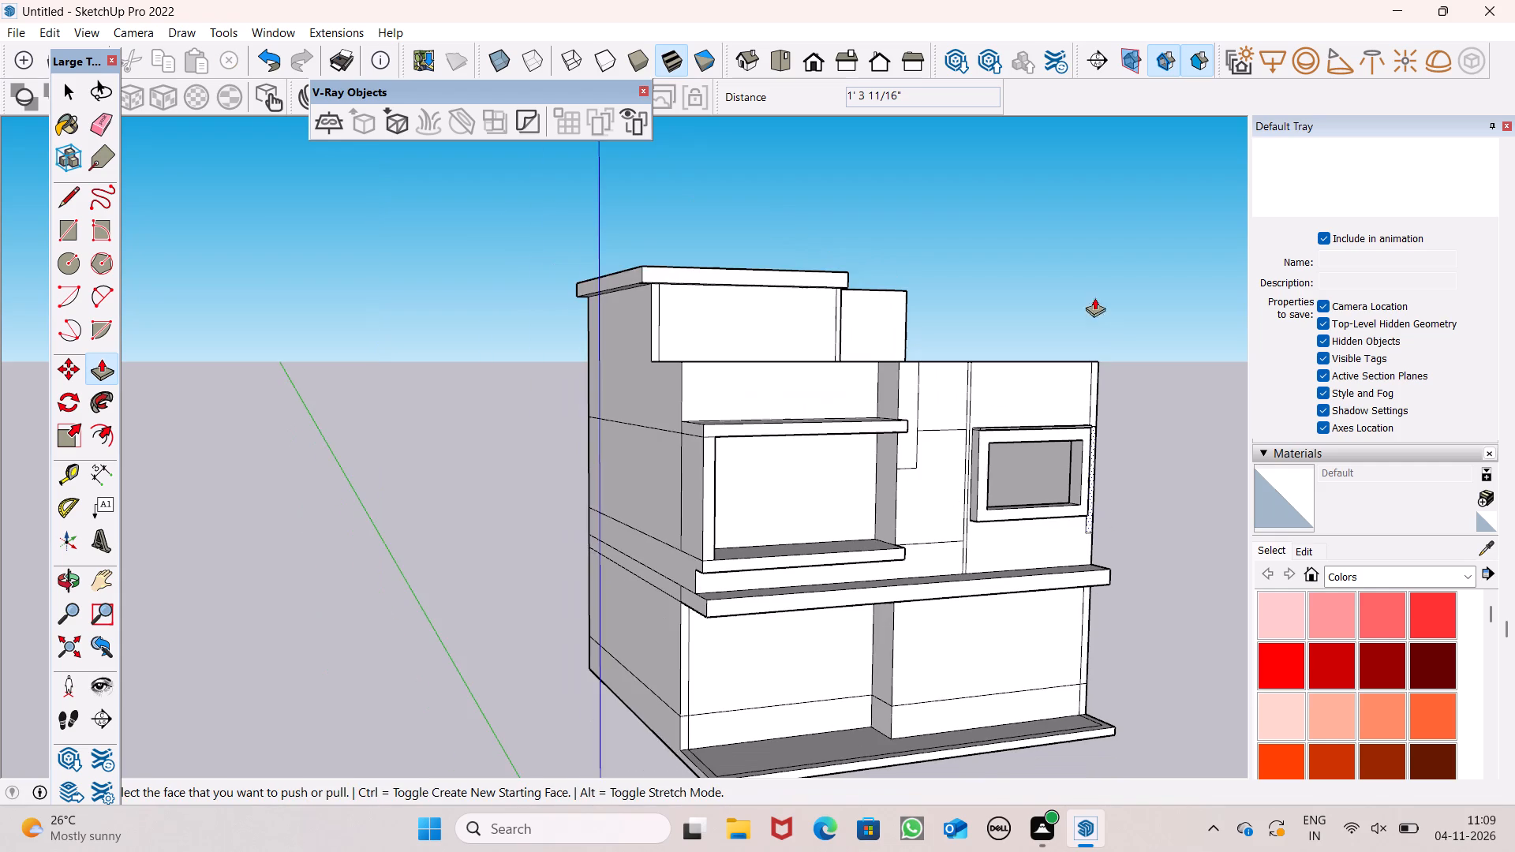
scroll(691, 181, "up", 6)
middle_click_drag(739, 241, 758, 115)
scroll(577, 258, "up", 4)
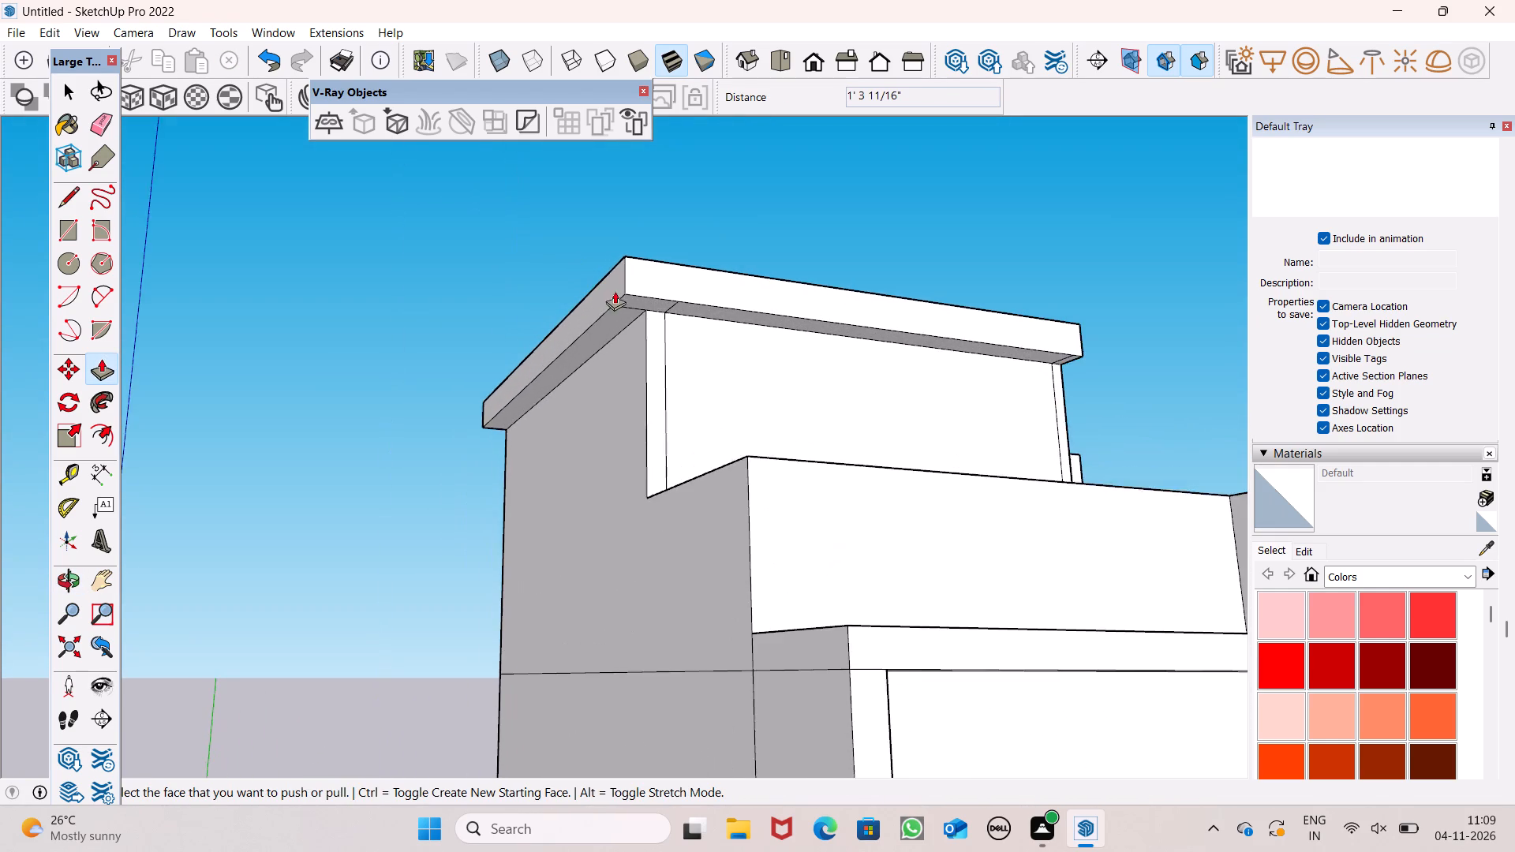
scroll(617, 298, "up", 1)
scroll(617, 298, "down", 1)
scroll(617, 298, "up", 3)
left_click_drag(673, 283, 688, 282)
left_click_drag(597, 303, 607, 307)
left_click(604, 304)
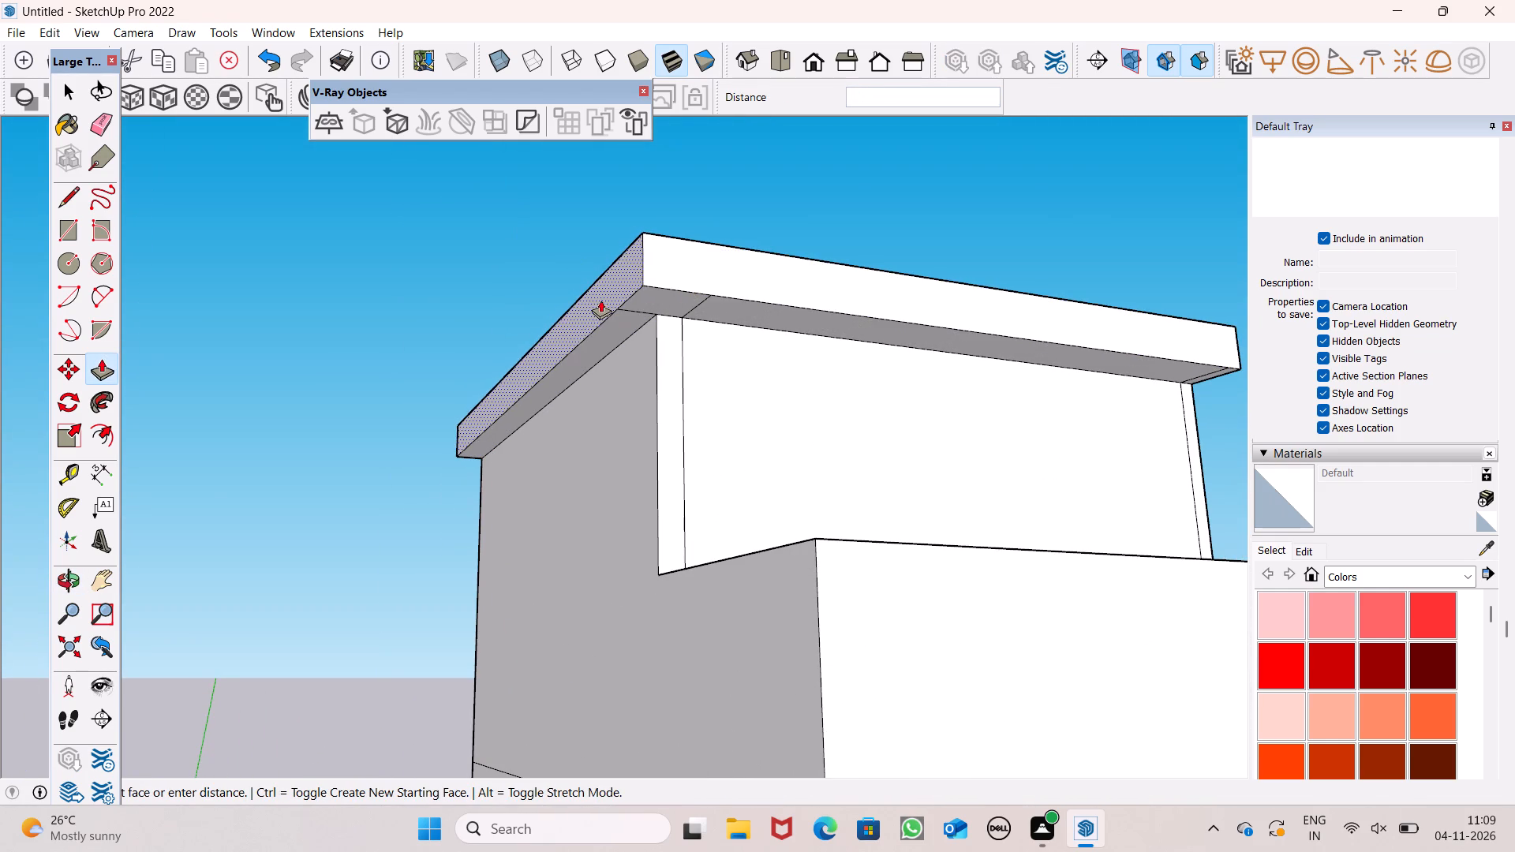
Erase the leftover inner lines on top of the rooftop room's roof along its plain side, front and terrace-side edges.
scroll(597, 343, "down", 1)
scroll(555, 294, "down", 3)
middle_click_drag(728, 398, 752, 630)
scroll(751, 630, "up", 1)
scroll(729, 513, "down", 3)
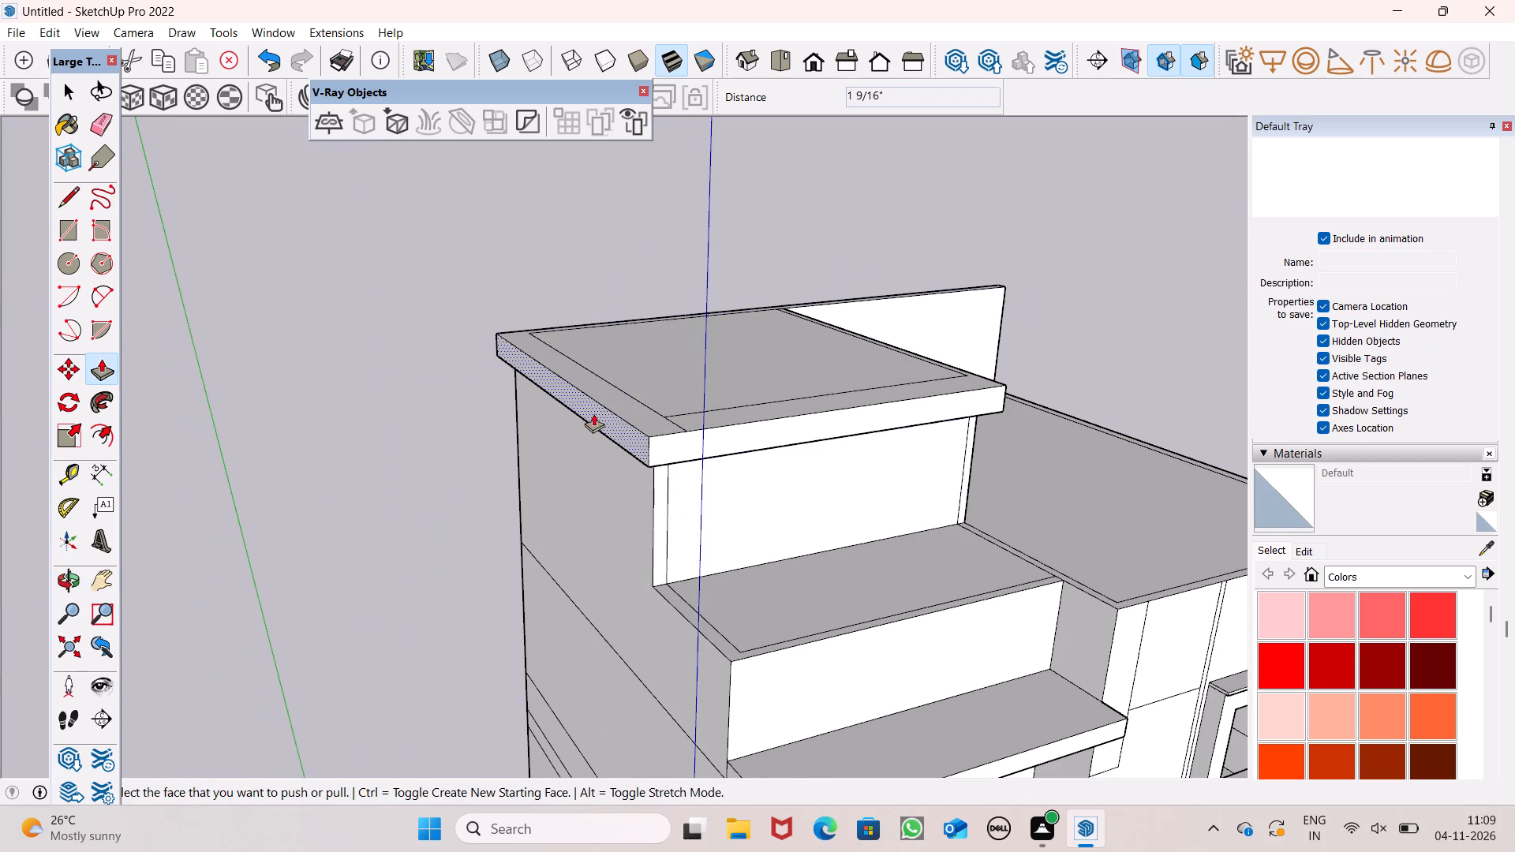
scroll(593, 418, "down", 1)
scroll(671, 387, "down", 1)
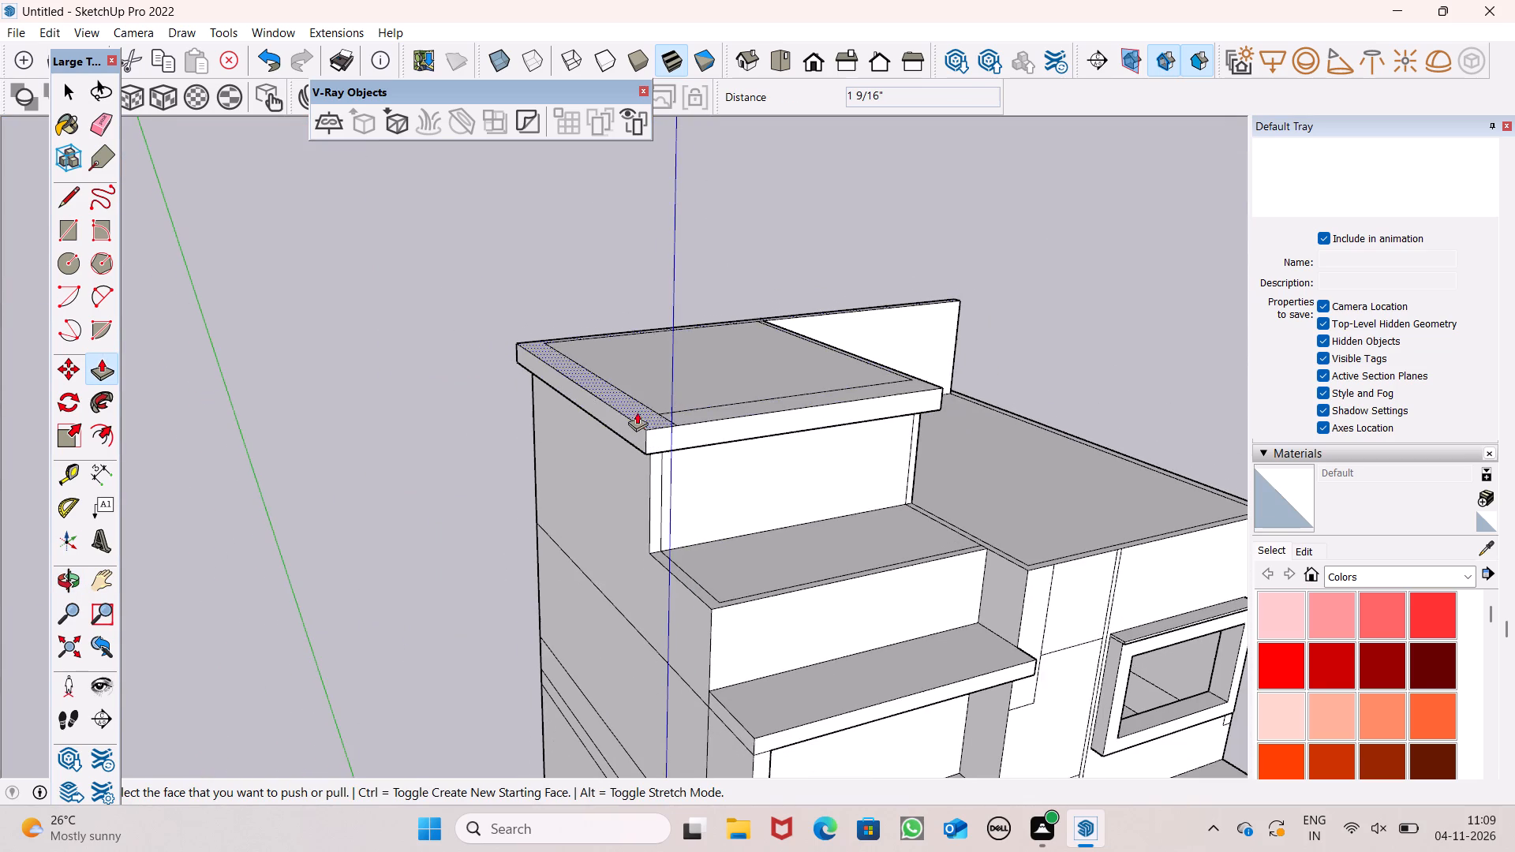
middle_click_drag(690, 449, 671, 577)
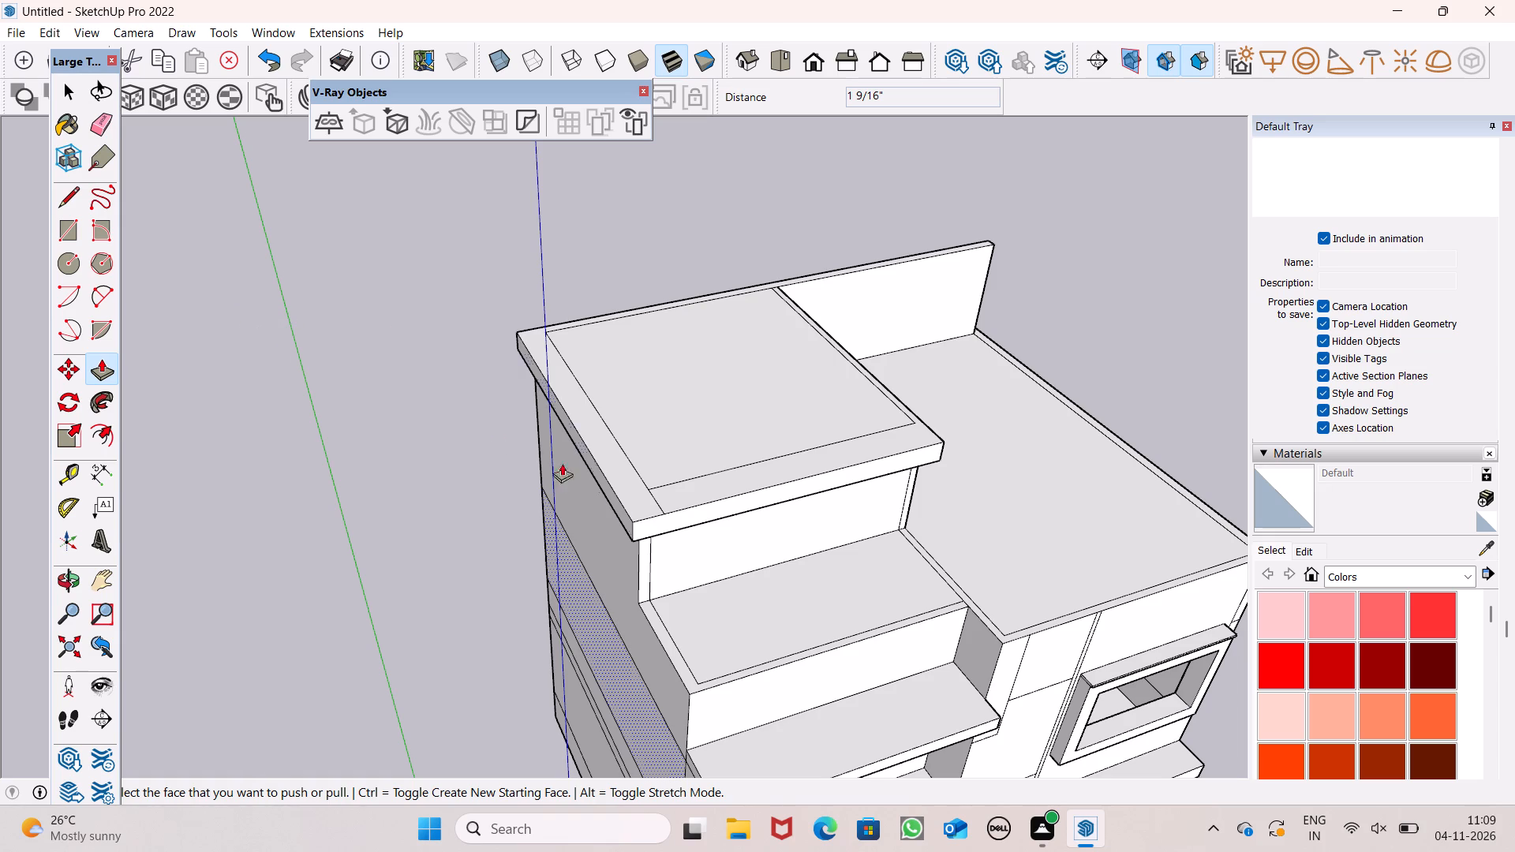
left_click(112, 126)
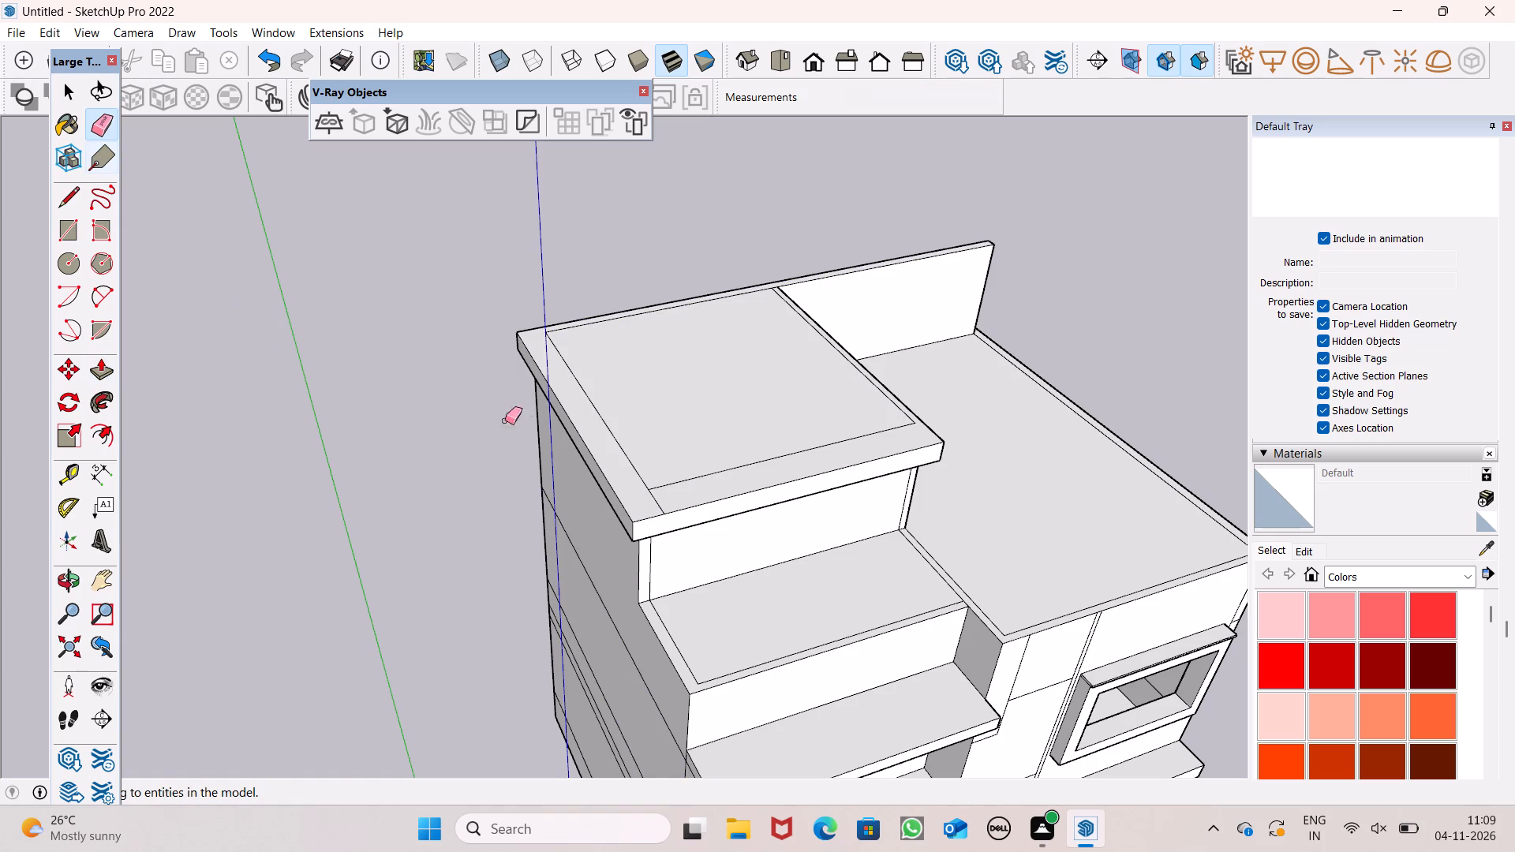
left_click_drag(660, 489, 590, 392)
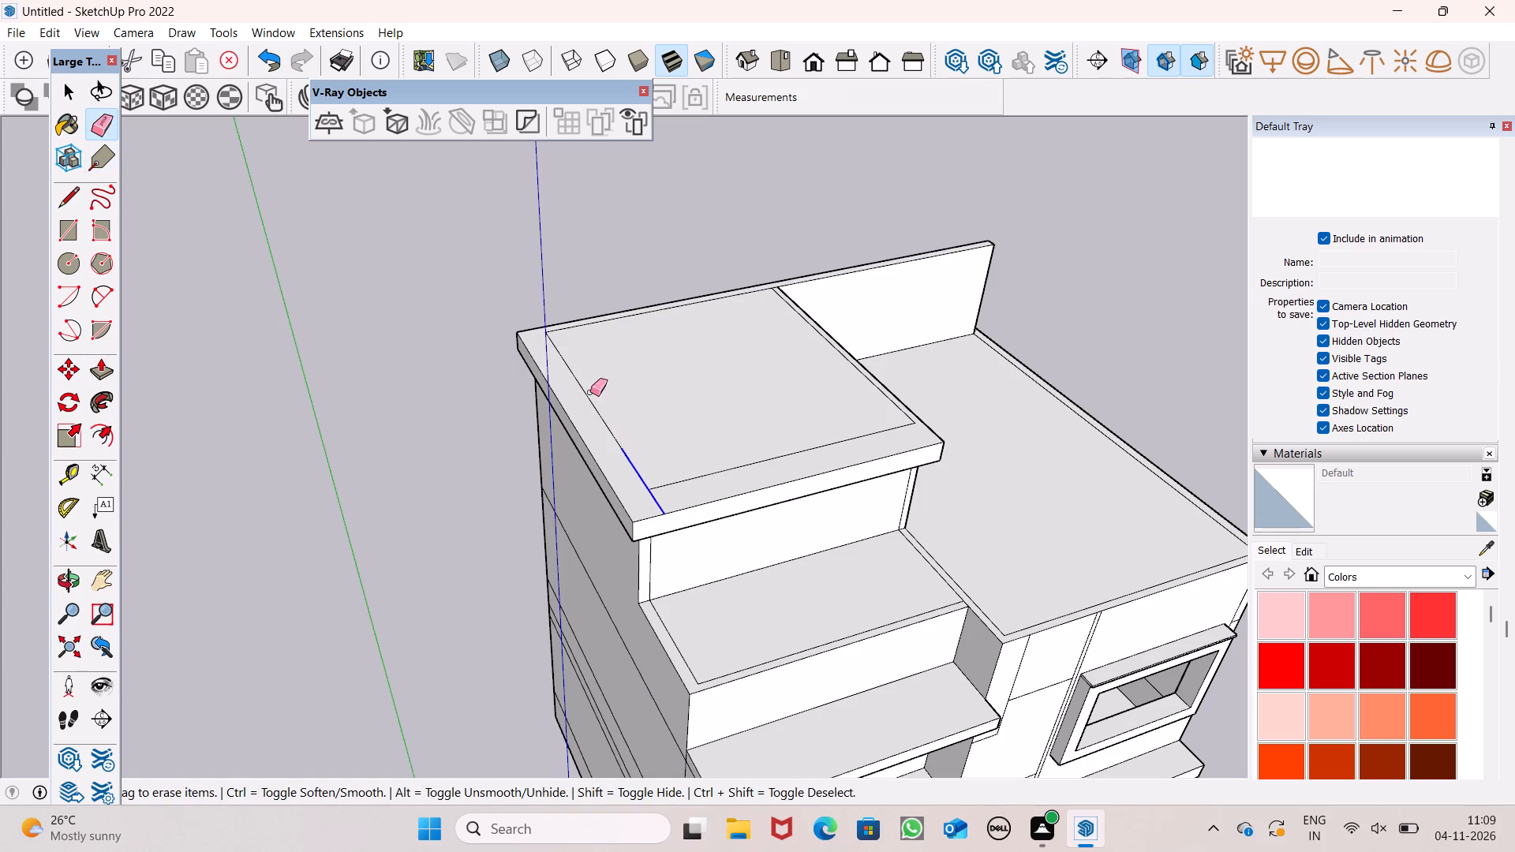
left_click_drag(590, 392, 559, 346)
left_click_drag(623, 453, 612, 443)
scroll(904, 431, "up", 4)
left_click_drag(911, 417, 900, 418)
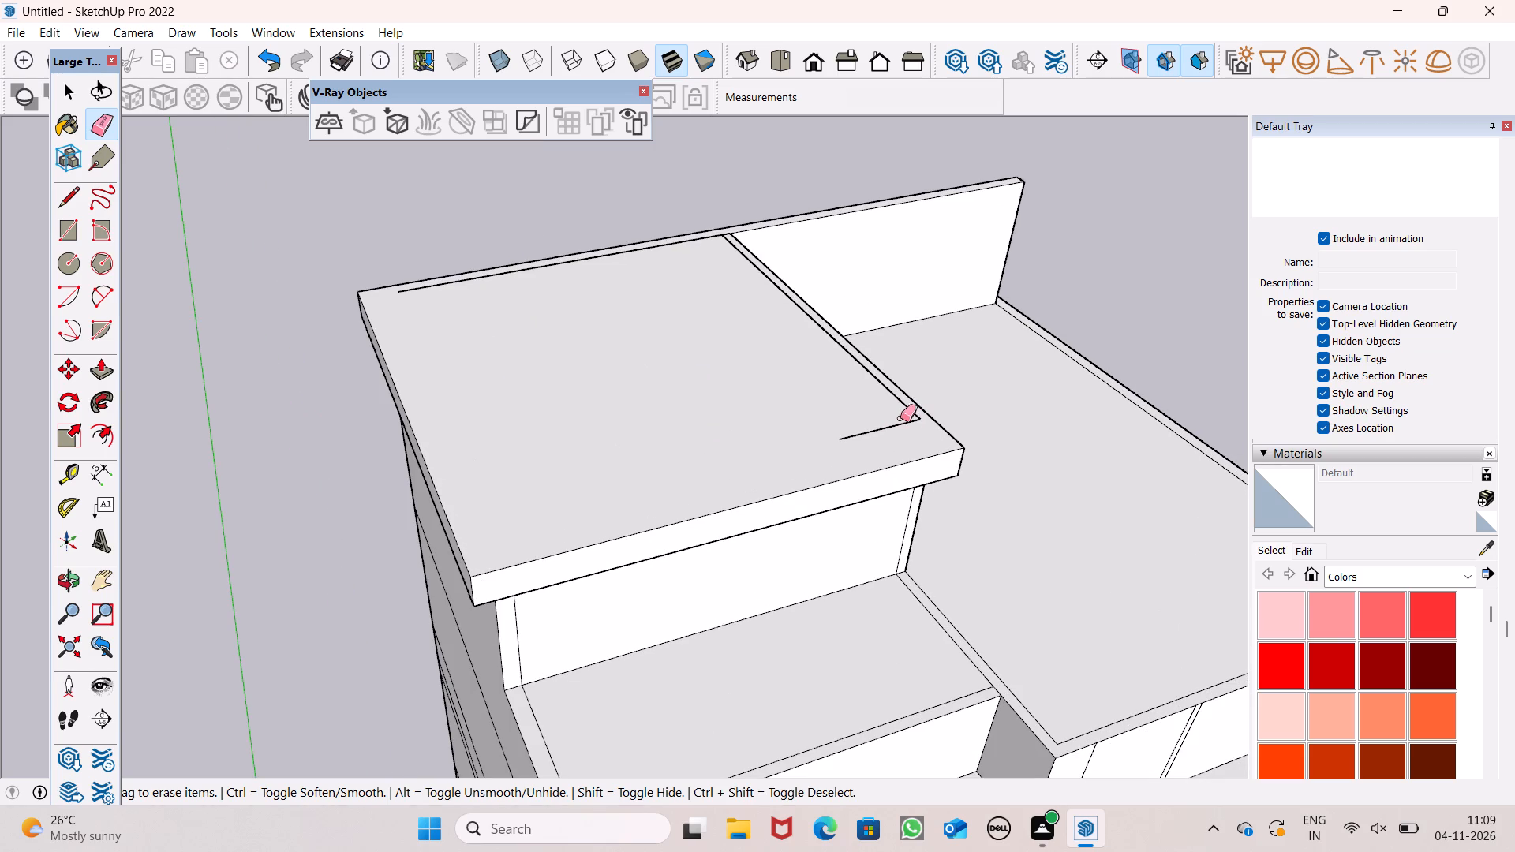
left_click_drag(900, 418, 847, 436)
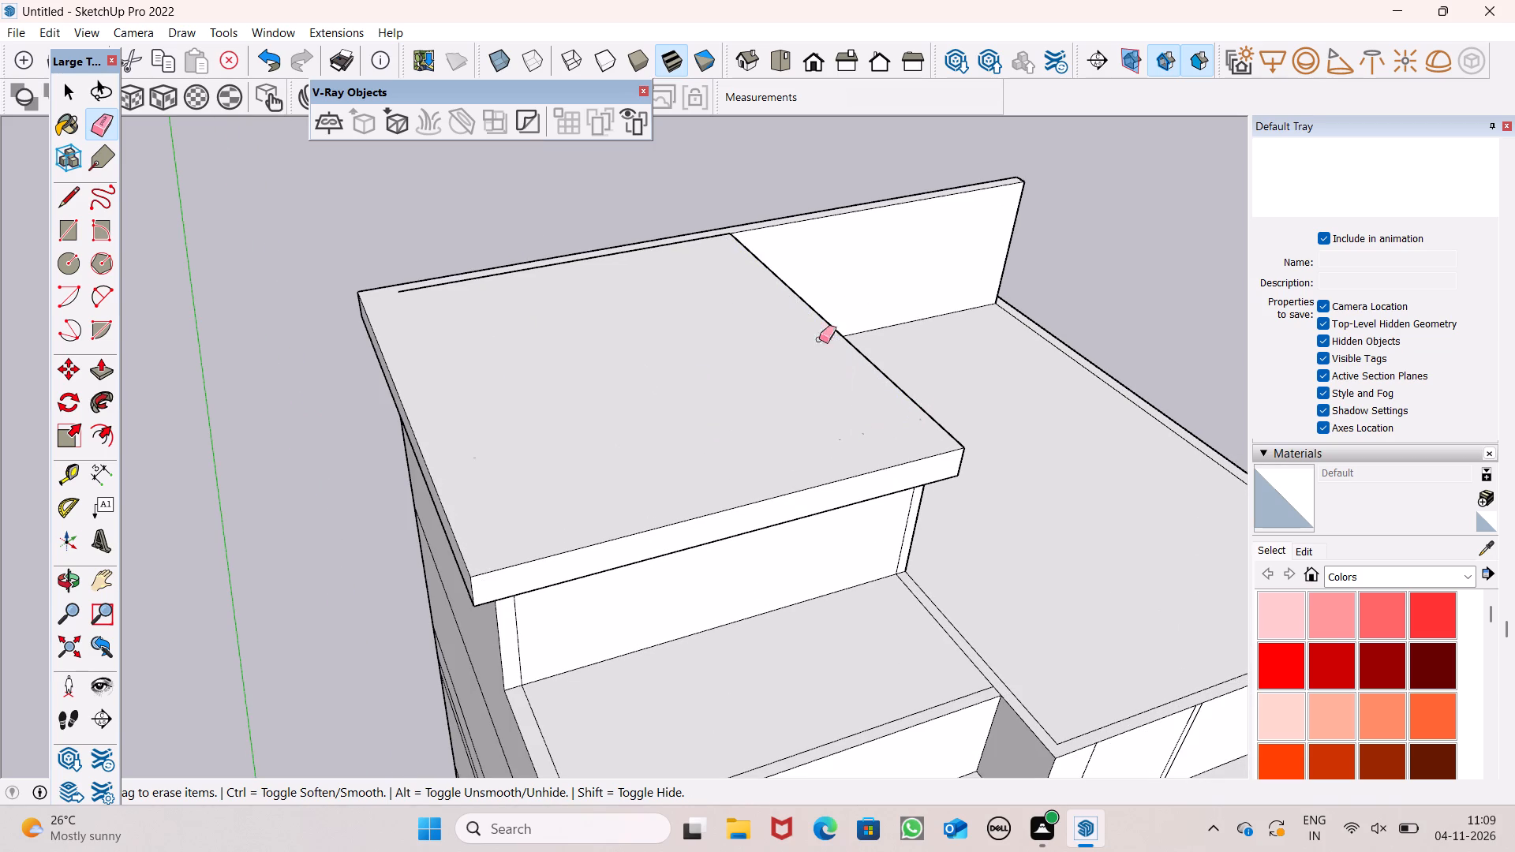
Erase the remaining seam along the rear edge of the rooftop room's roof, including its short stub at the parapet wall.
scroll(639, 324, "down", 4)
middle_click_drag(749, 390, 379, 528)
scroll(585, 419, "up", 5)
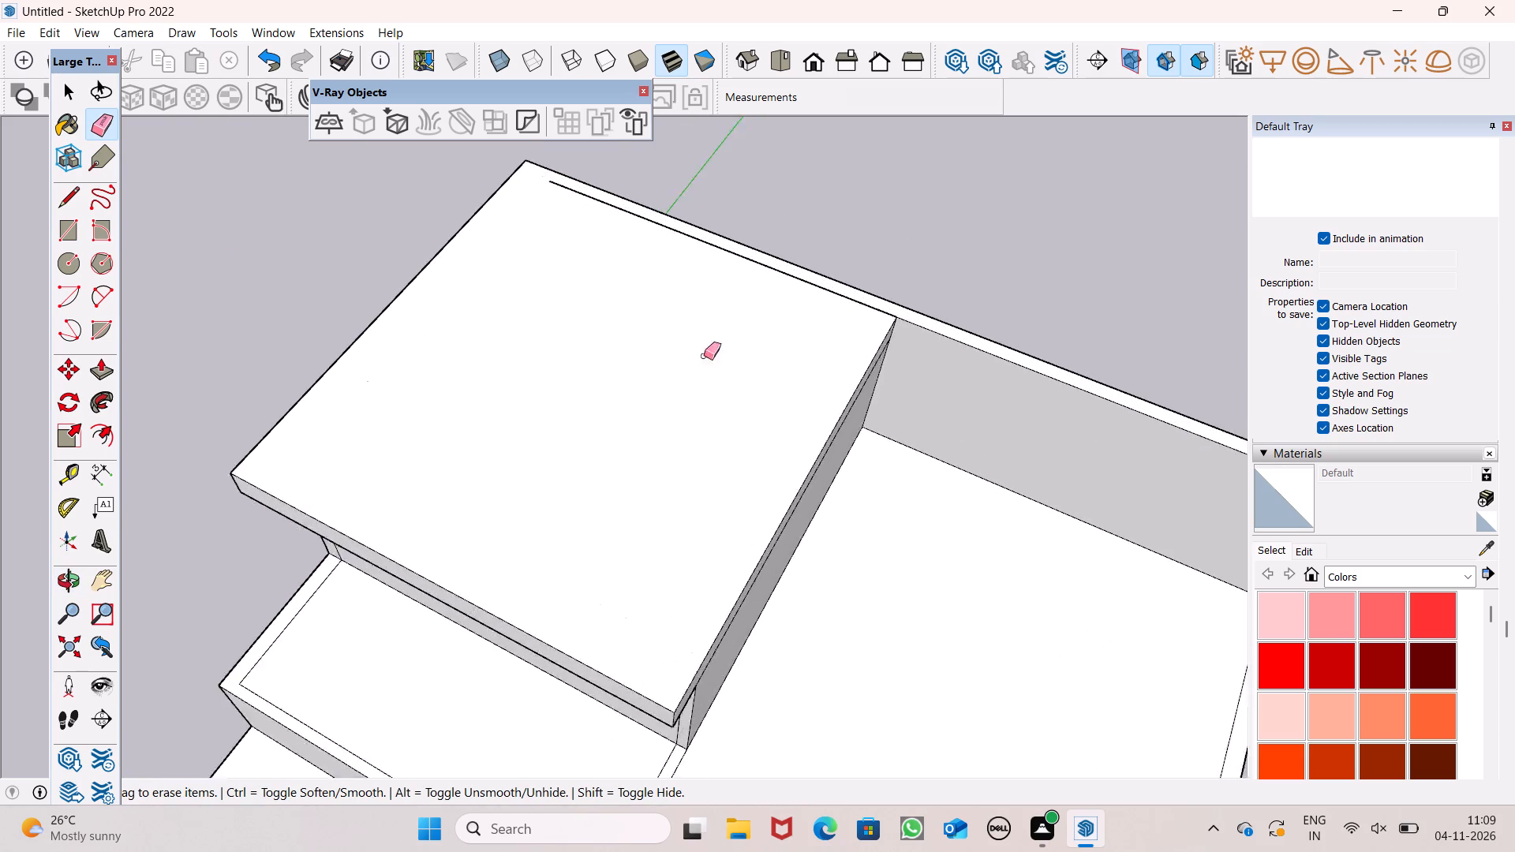
scroll(704, 356, "up", 2)
scroll(963, 272, "up", 5)
left_click(938, 308)
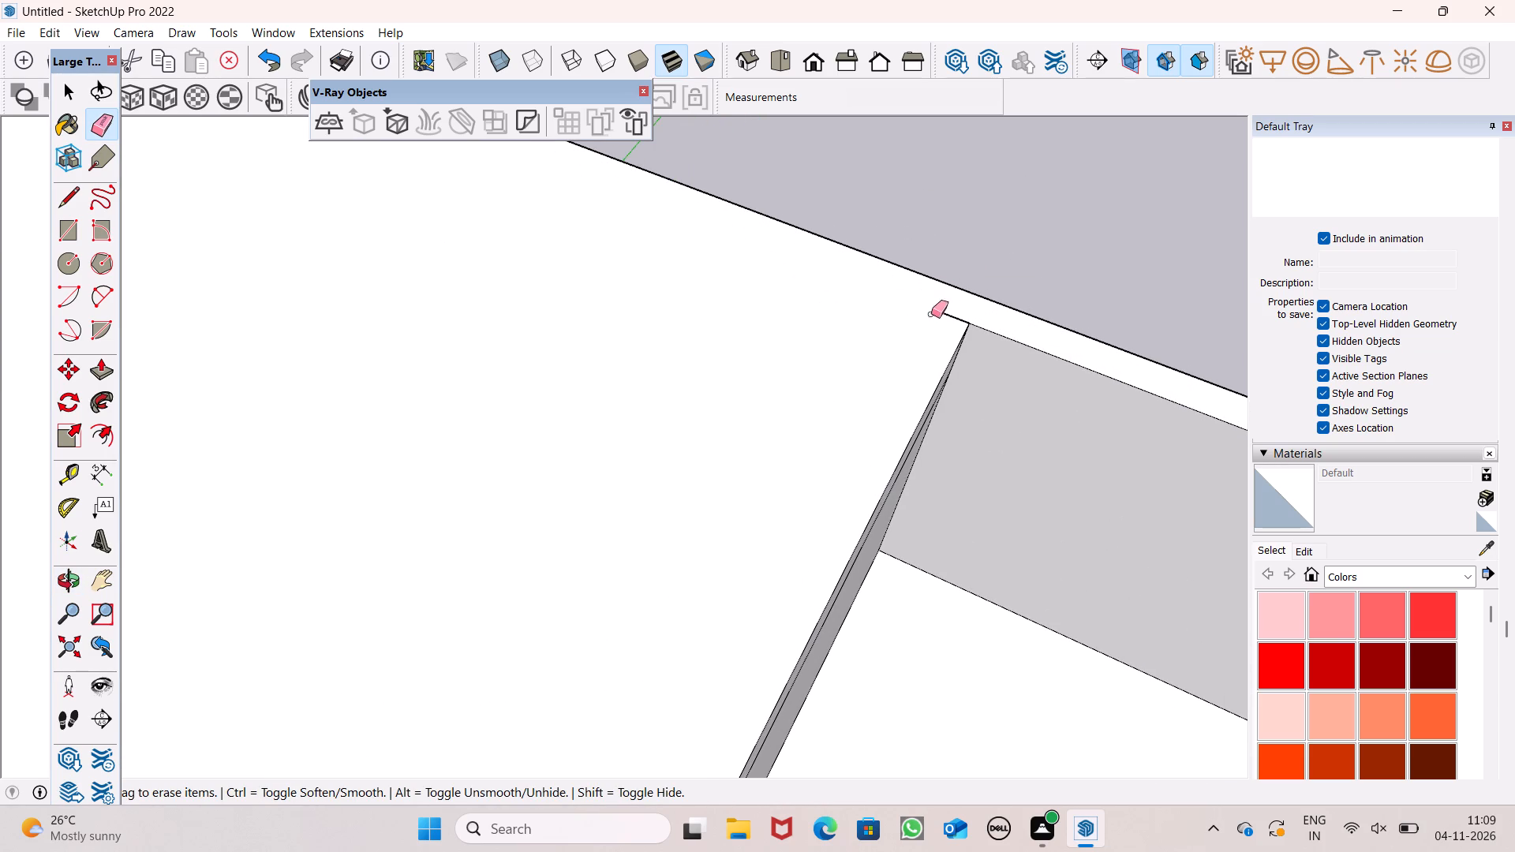
left_click_drag(959, 319, 952, 319)
scroll(934, 506, "down", 5)
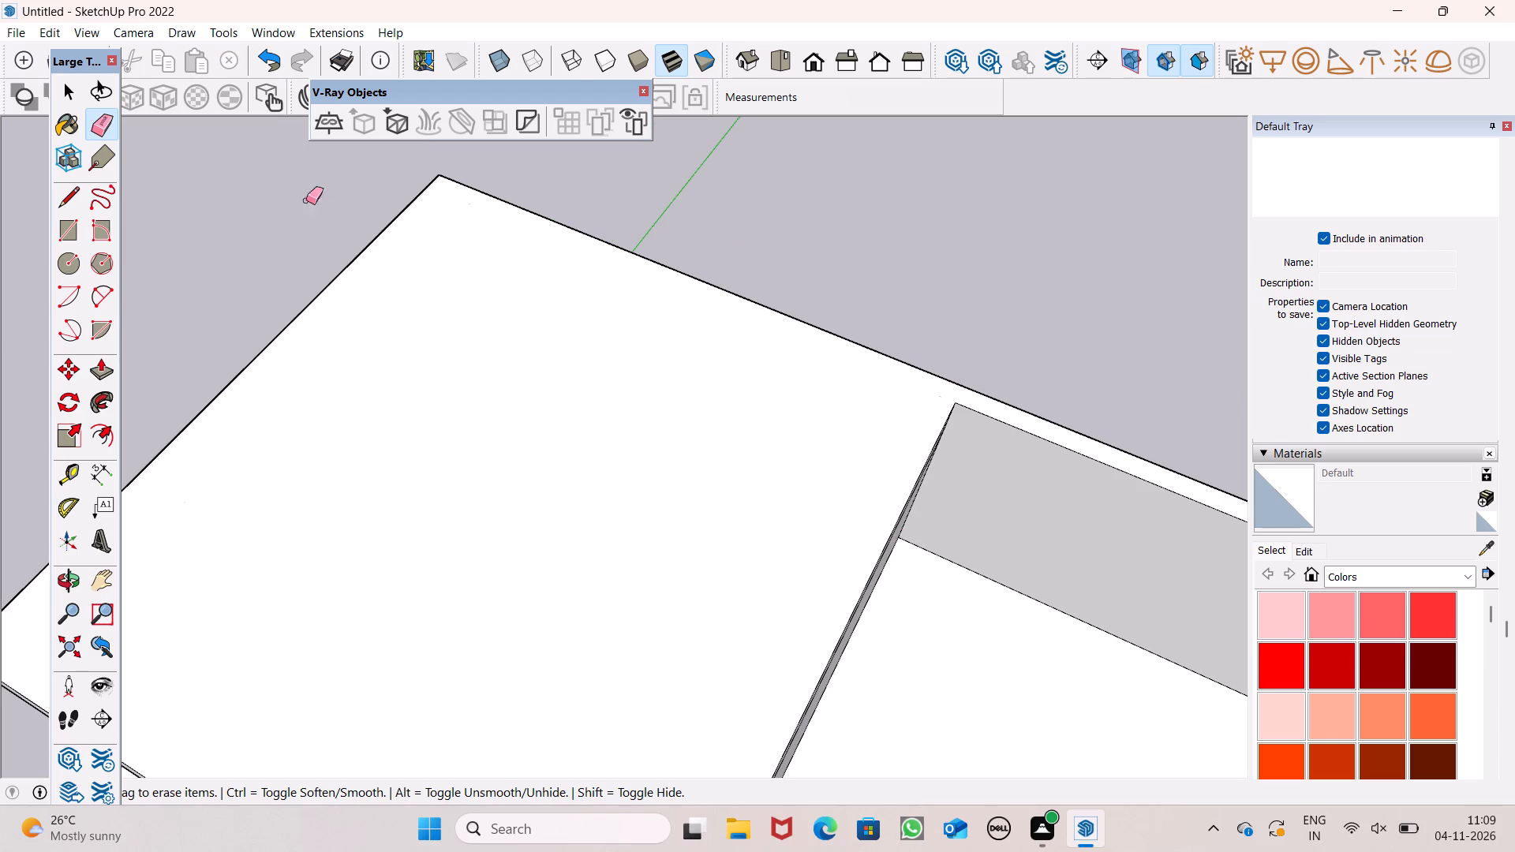
Draw a short line across the rear parapet's top from the roof's inner corner to the outer edge.
left_click(65, 207)
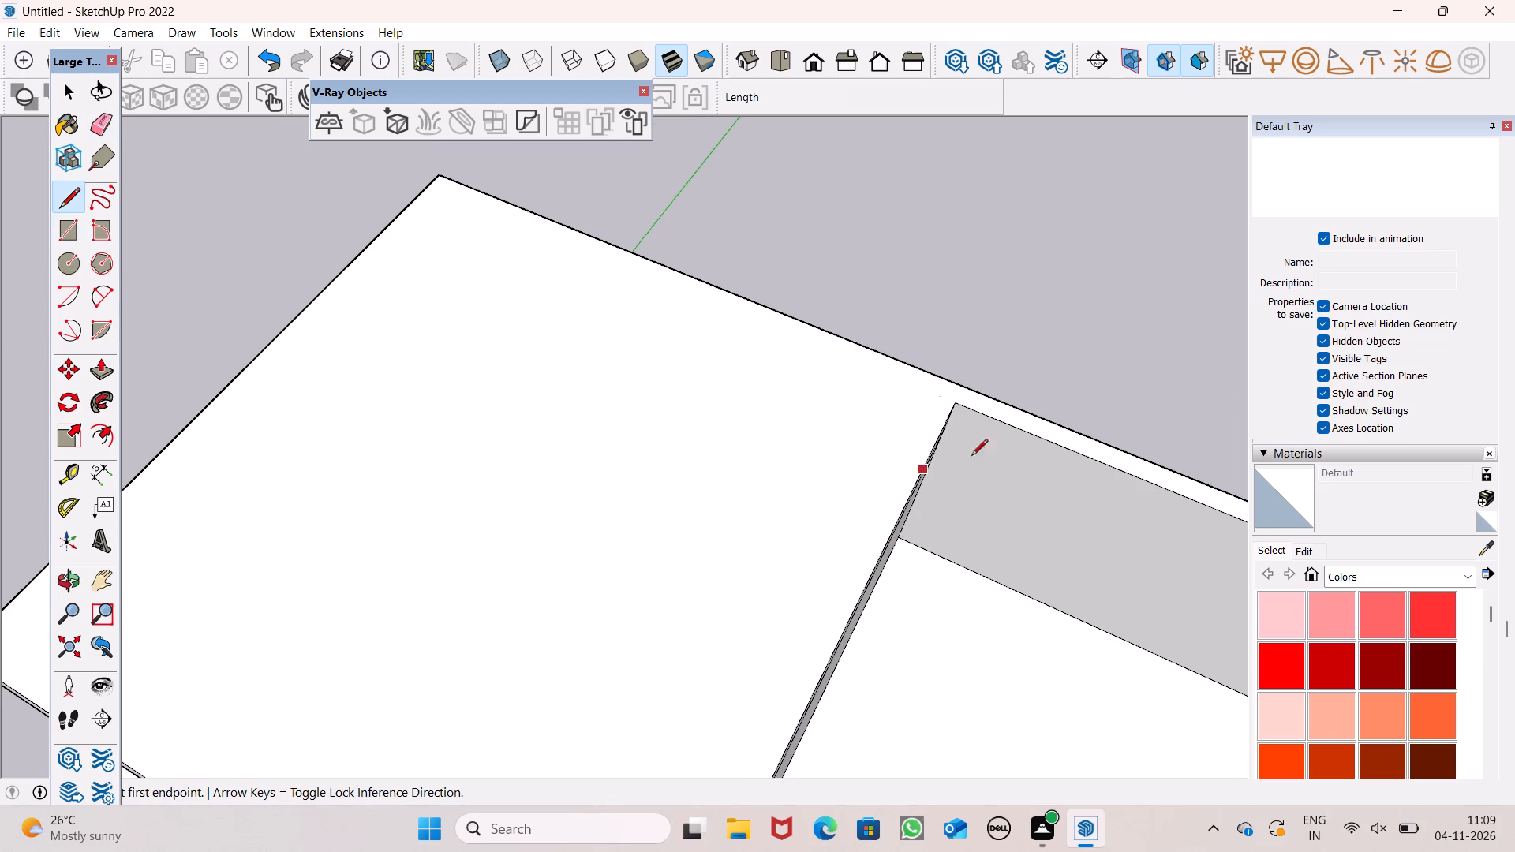
scroll(1013, 425, "up", 6)
scroll(914, 402, "up", 5)
scroll(911, 402, "down", 1)
left_click(911, 395)
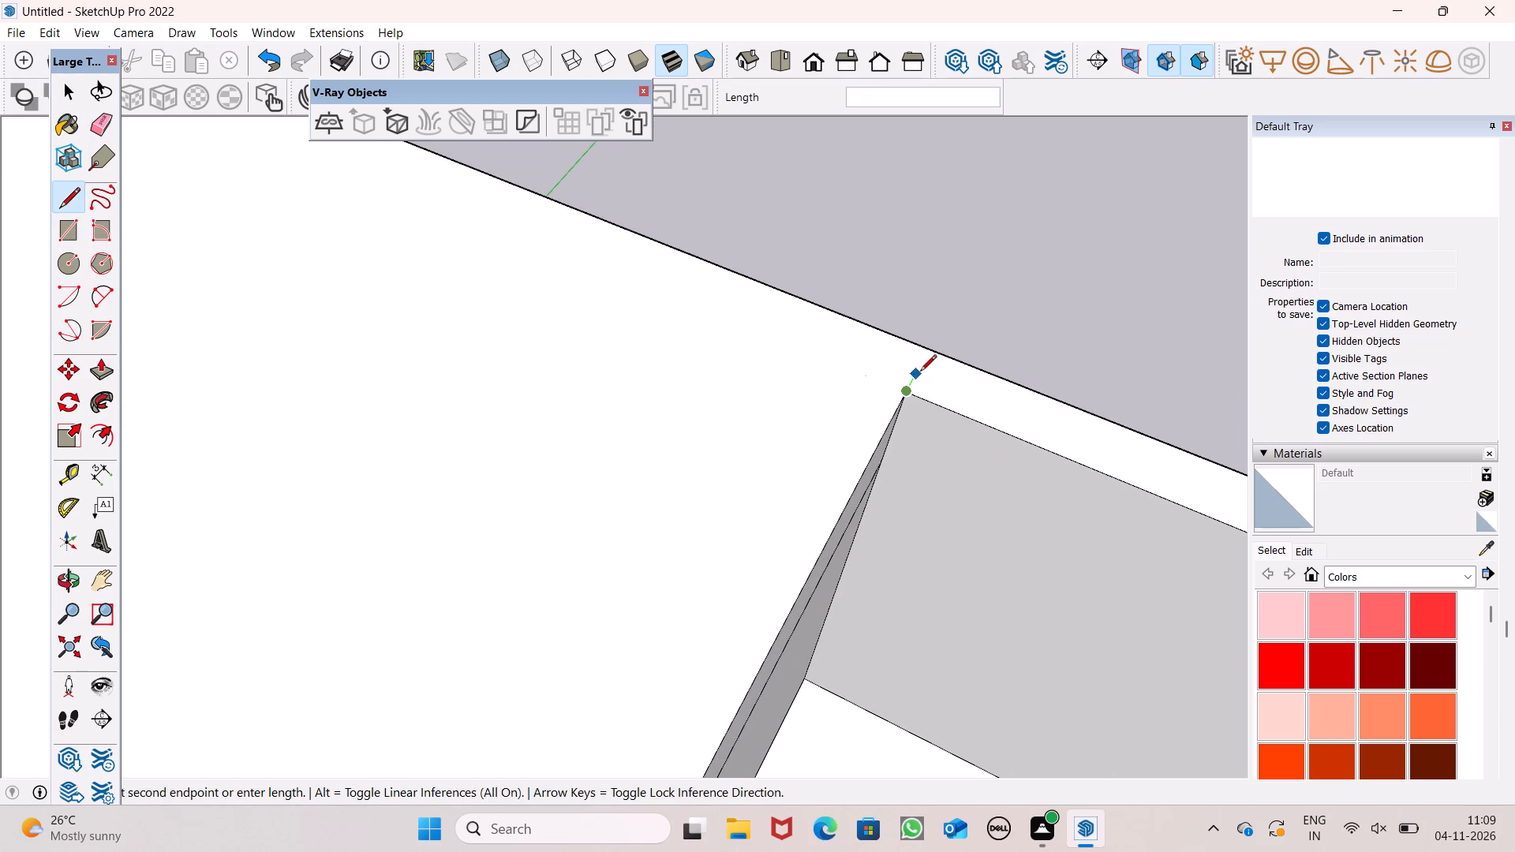
left_click(929, 351)
Examine the overall building and the rooftop room's overhang from the front, plain side, above and below.
scroll(952, 299, "down", 11)
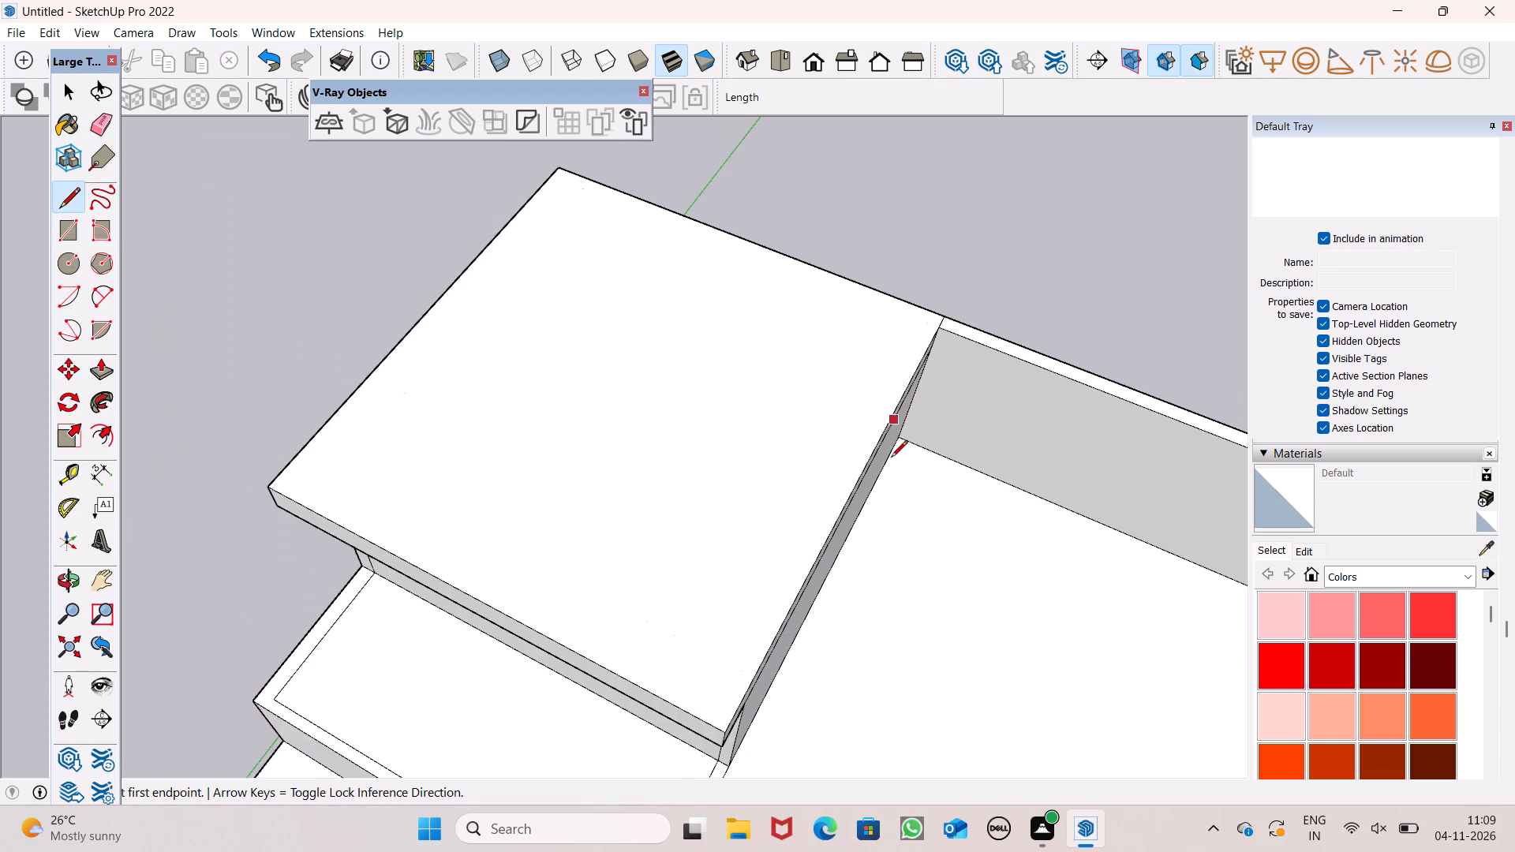
scroll(907, 452, "down", 5)
middle_click_drag(858, 618, 1053, 254)
scroll(1050, 257, "up", 1)
scroll(720, 479, "down", 4)
middle_click_drag(776, 403, 901, 346)
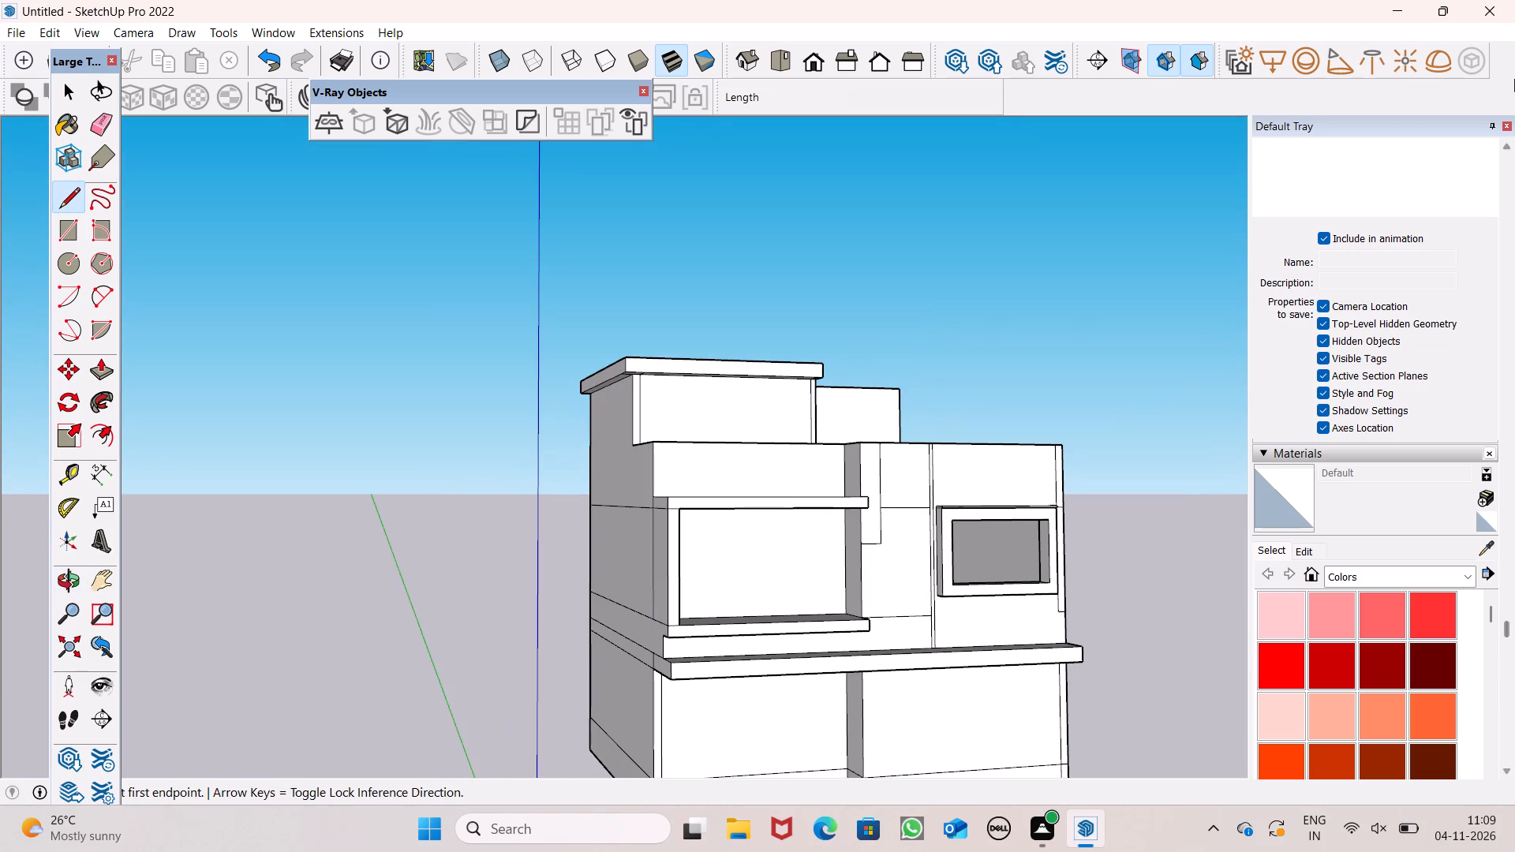
middle_click_drag(596, 310, 831, 367)
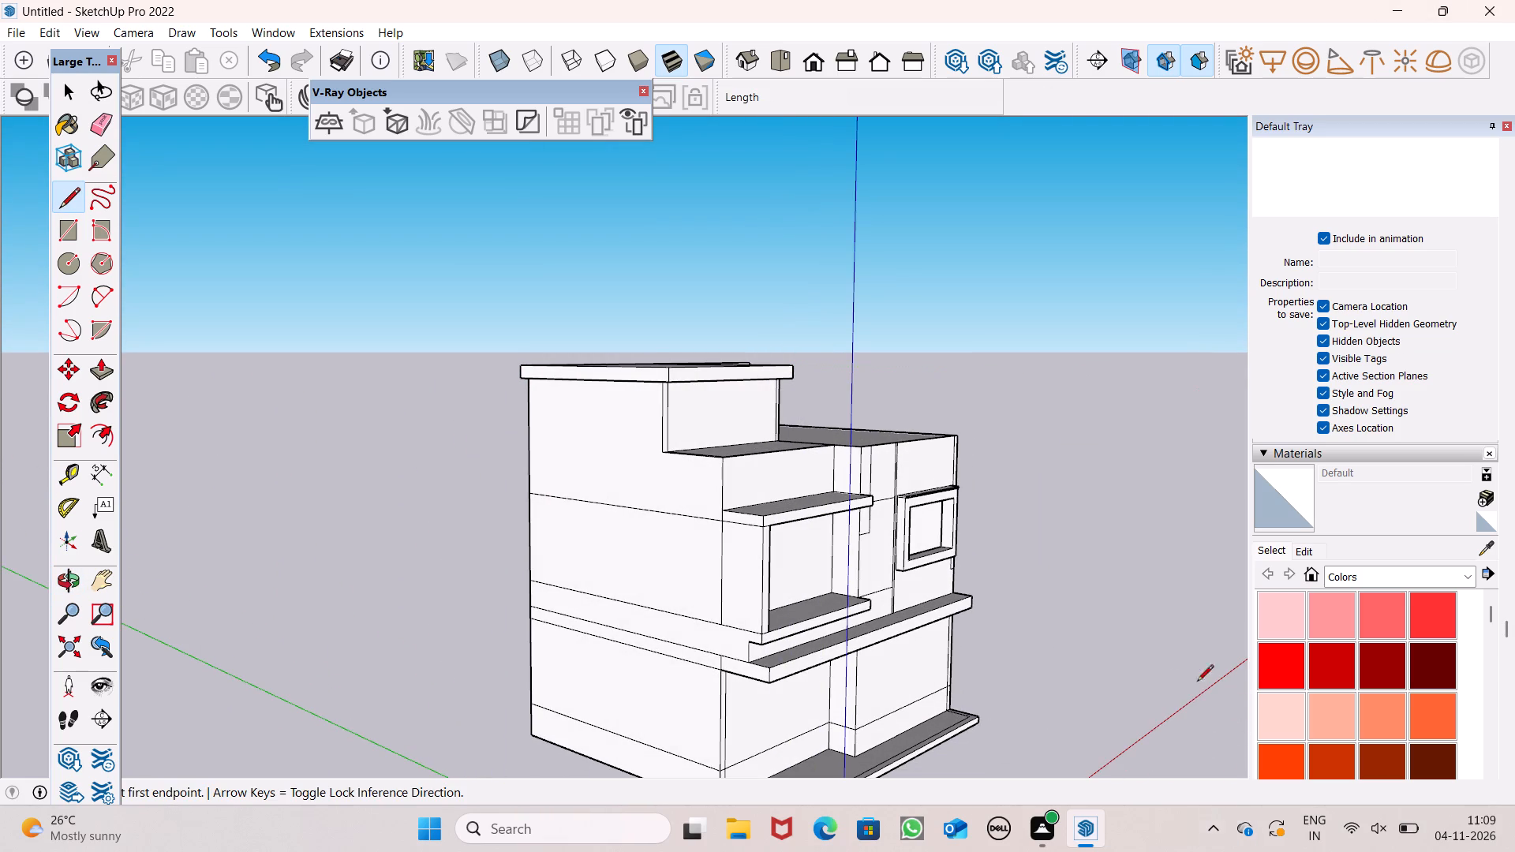
key("space")
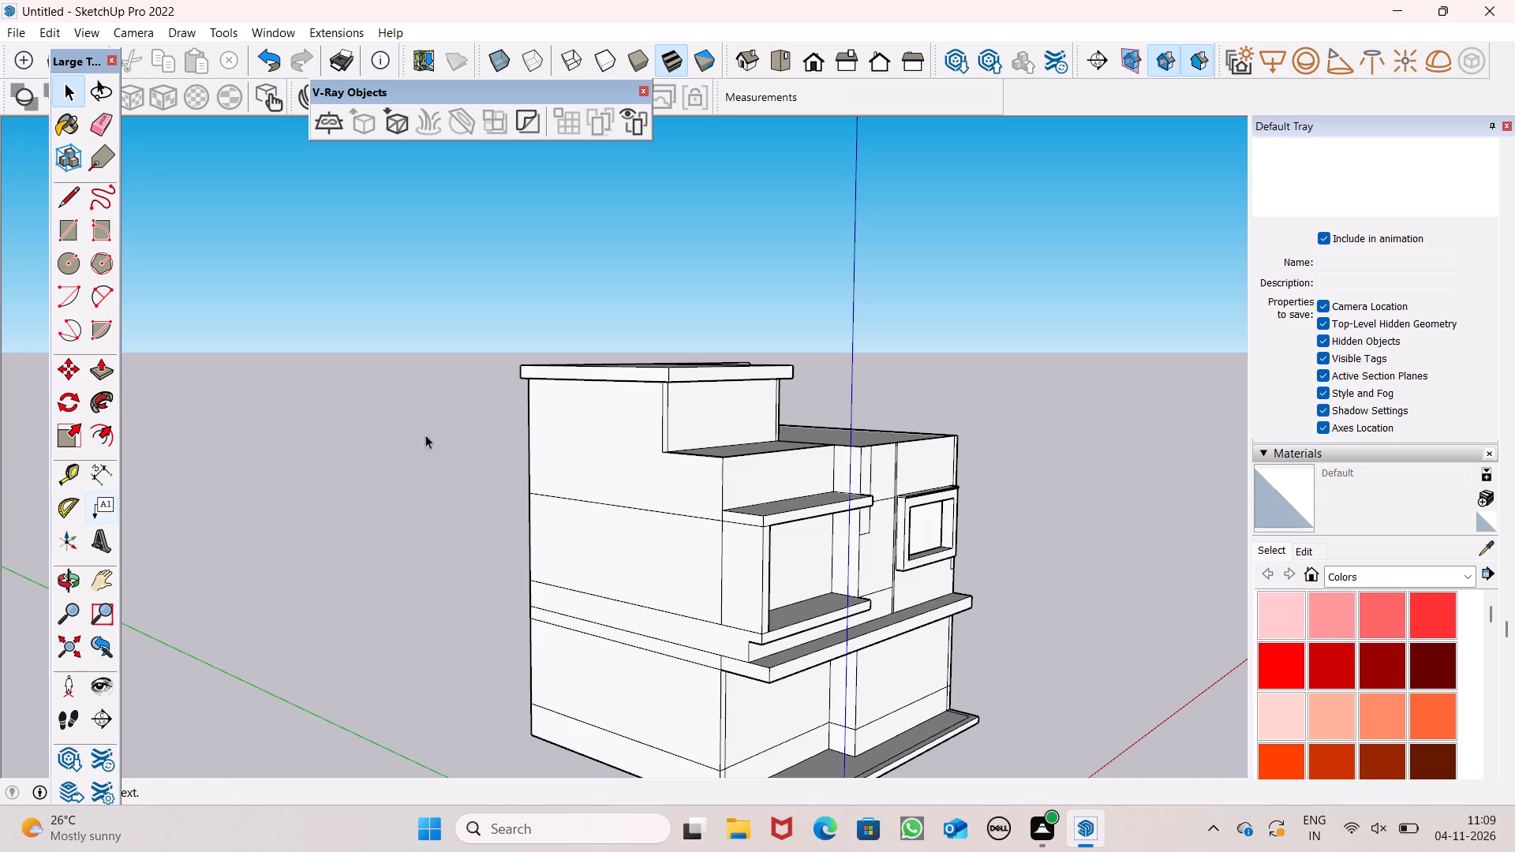
scroll(718, 323, "down", 4)
middle_click_drag(763, 396, 344, 601)
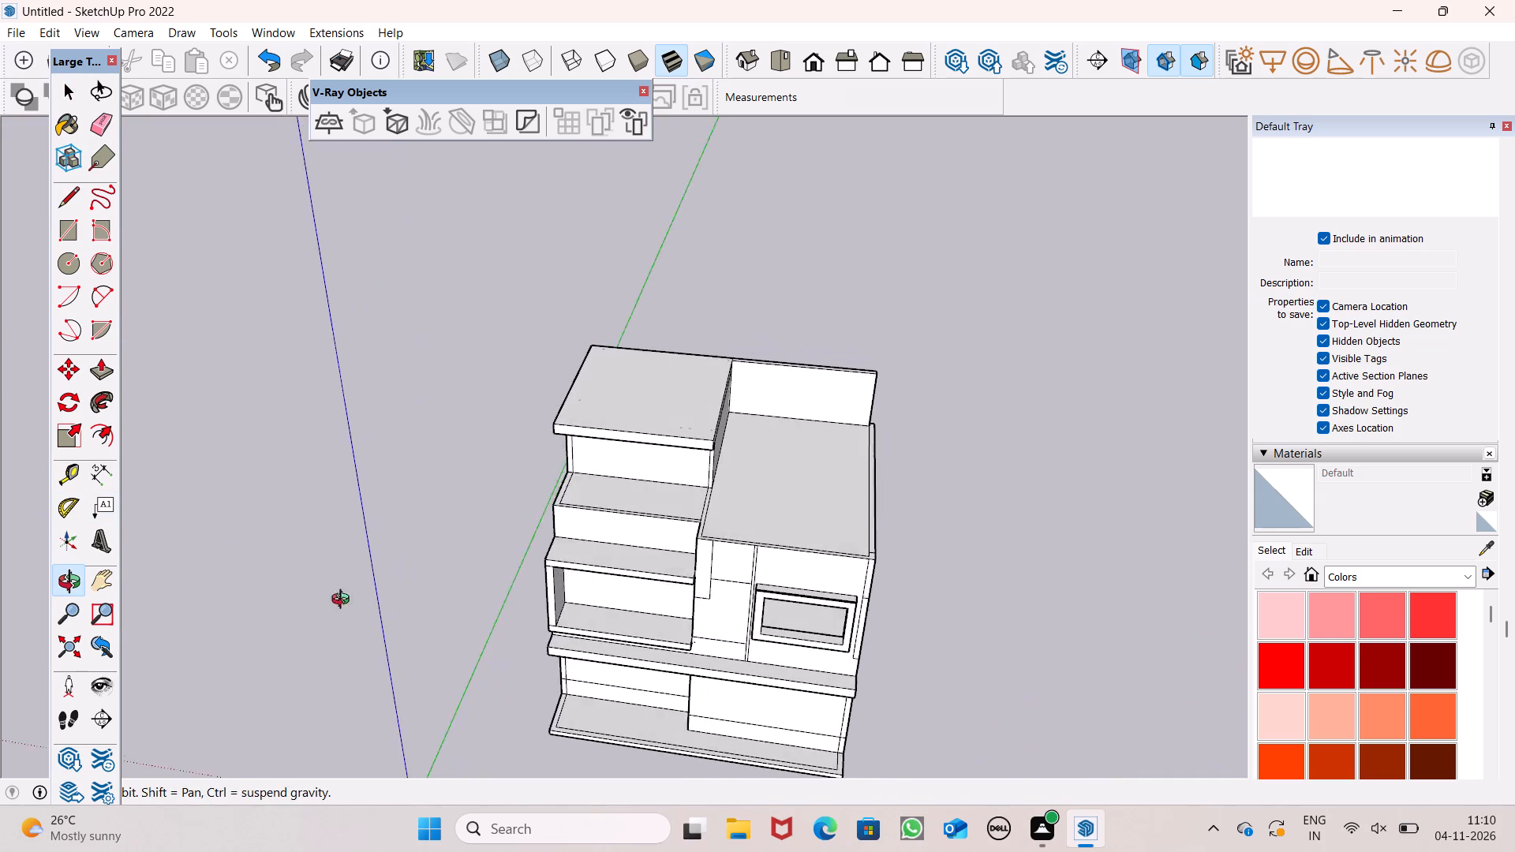
middle_click_drag(344, 601, 342, 575)
scroll(847, 410, "down", 3)
middle_click_drag(499, 409, 673, 209)
scroll(702, 314, "up", 2)
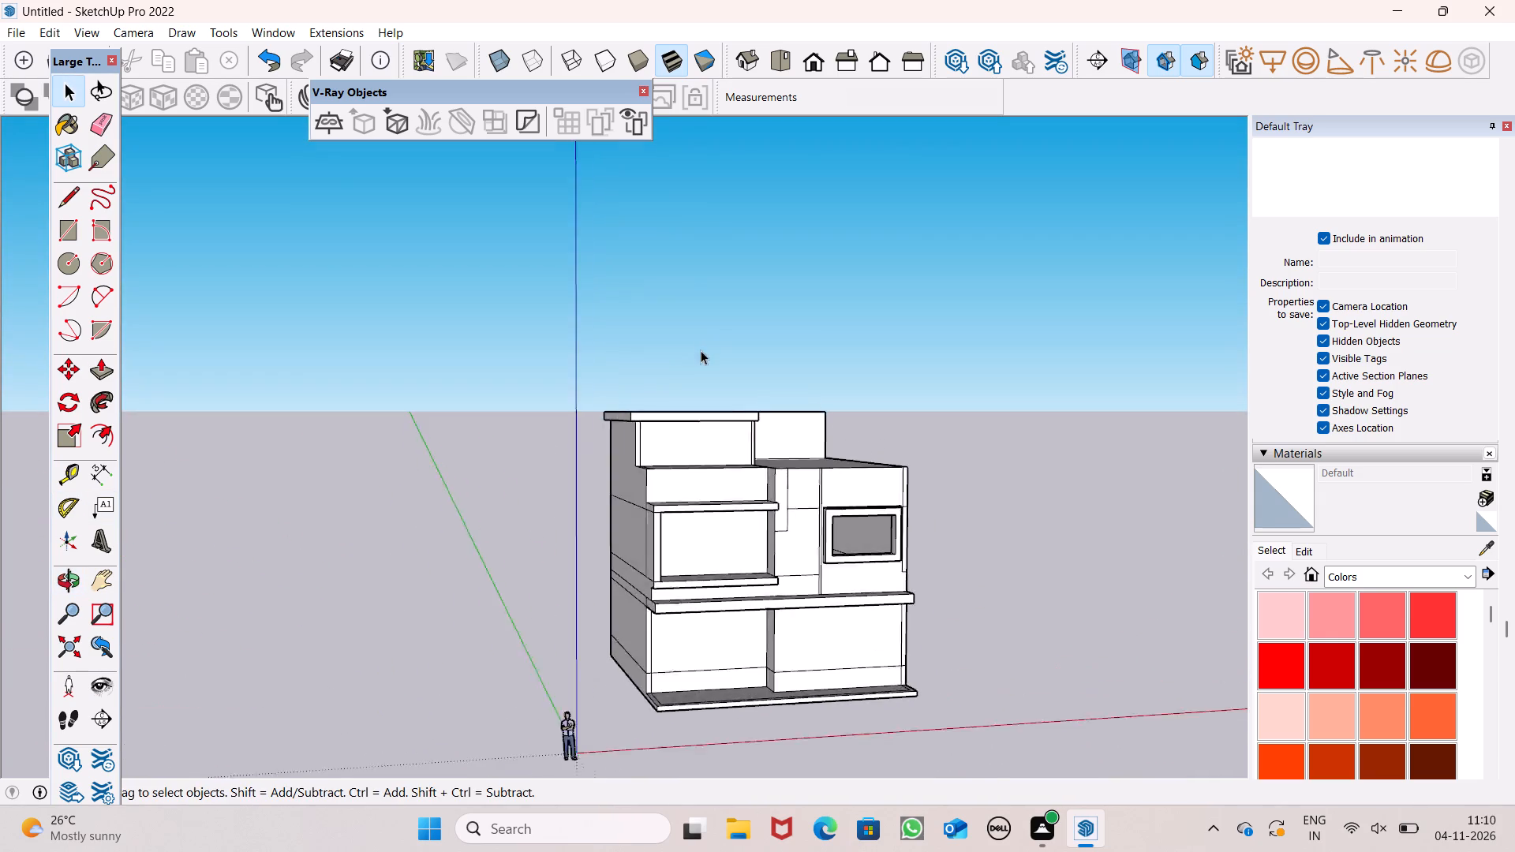
scroll(701, 350, "up", 5)
middle_click_drag(653, 443, 876, 270)
scroll(876, 268, "up", 1)
scroll(529, 405, "up", 1)
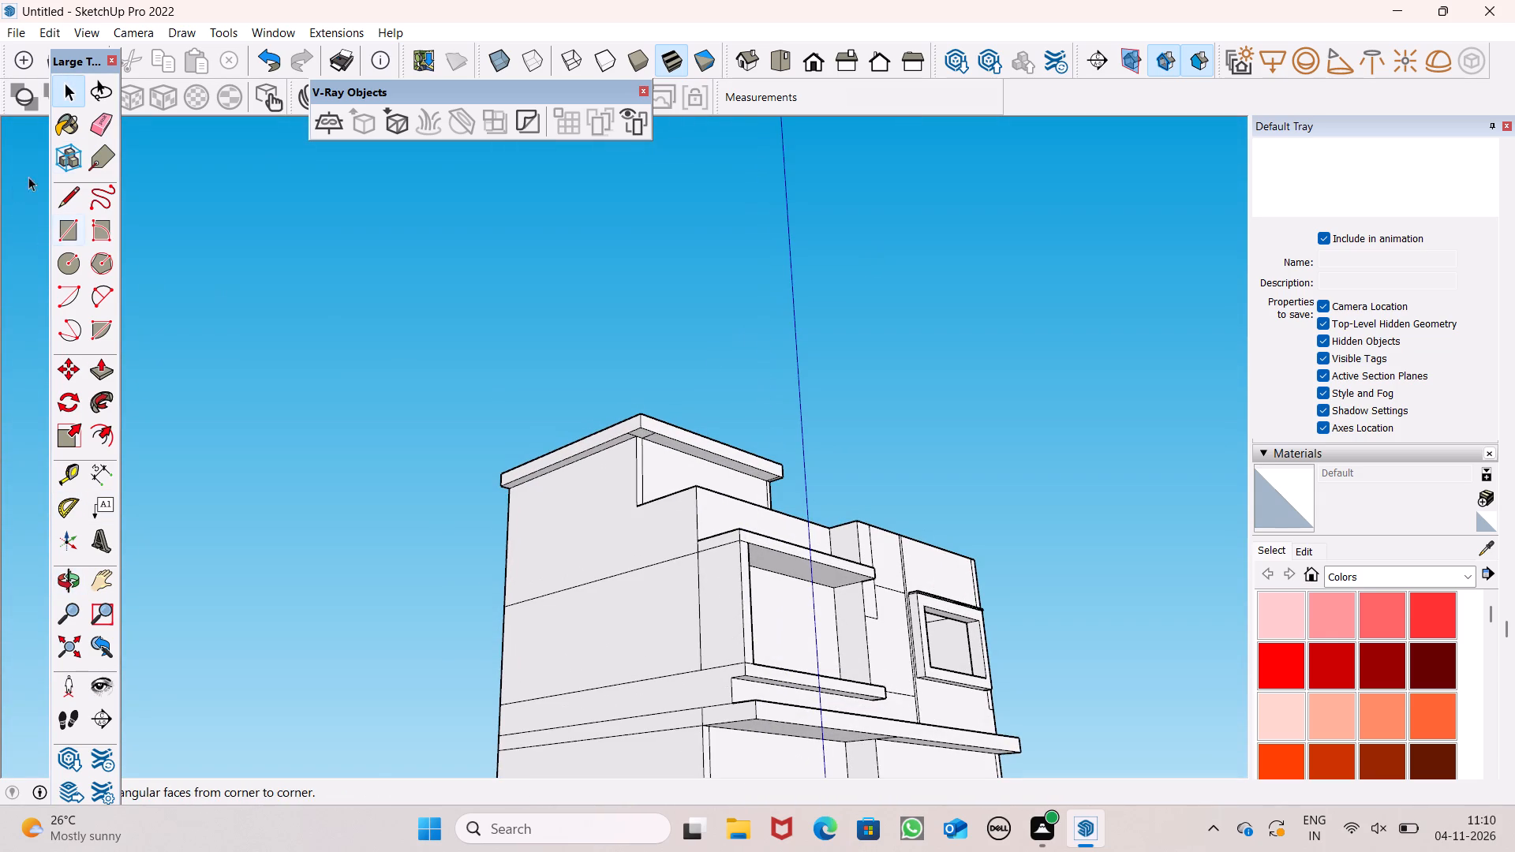
Erase the two short seams under the rooftop room's overhang at the front corner by the plain side wall.
left_click(121, 123)
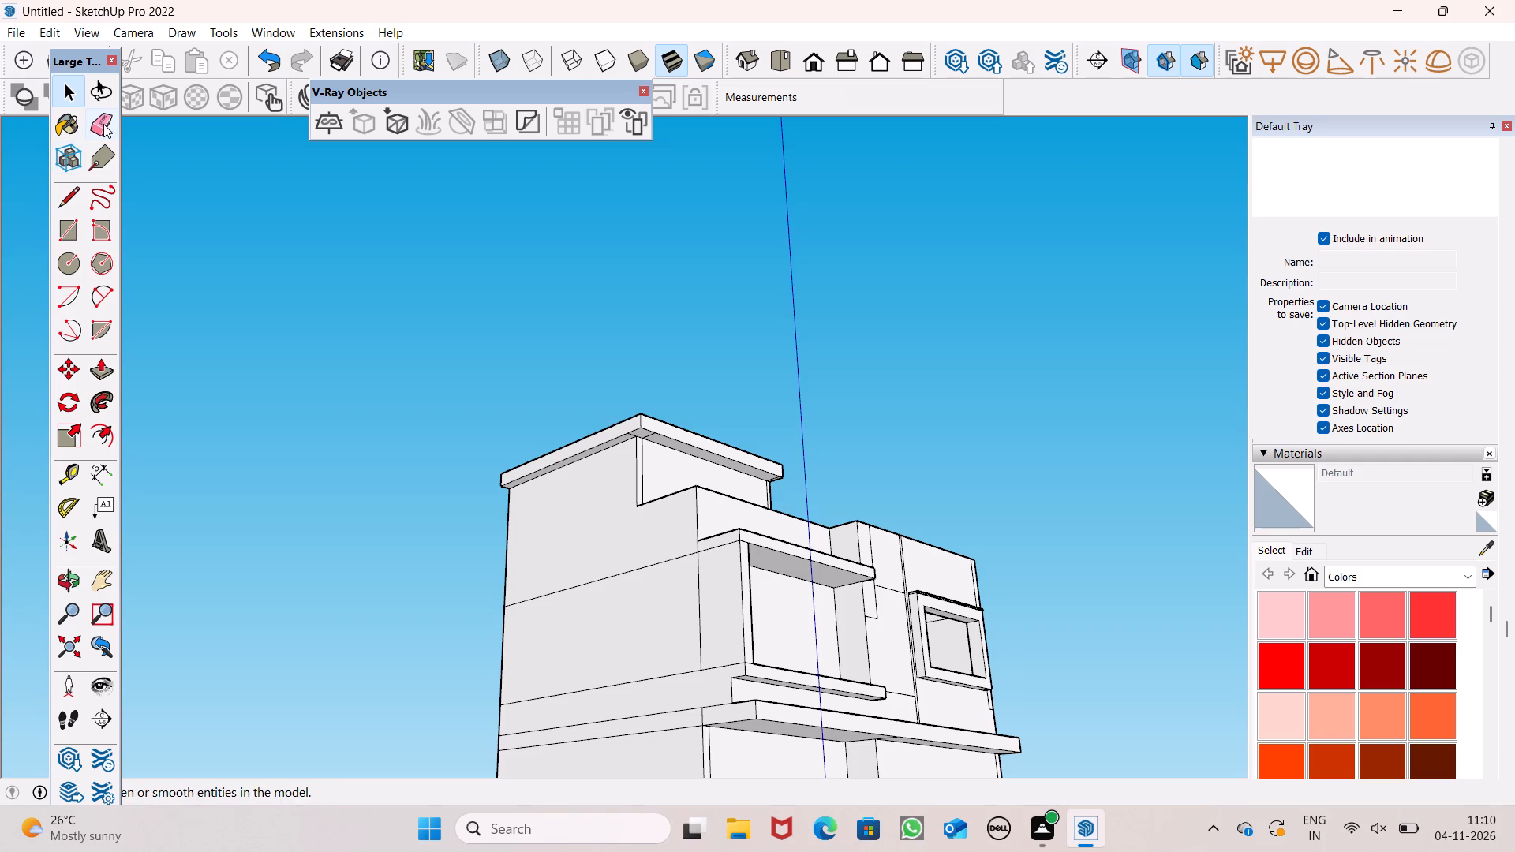
left_click(103, 124)
middle_click_drag(306, 392, 309, 311)
scroll(452, 420, "up", 6)
scroll(642, 440, "up", 5)
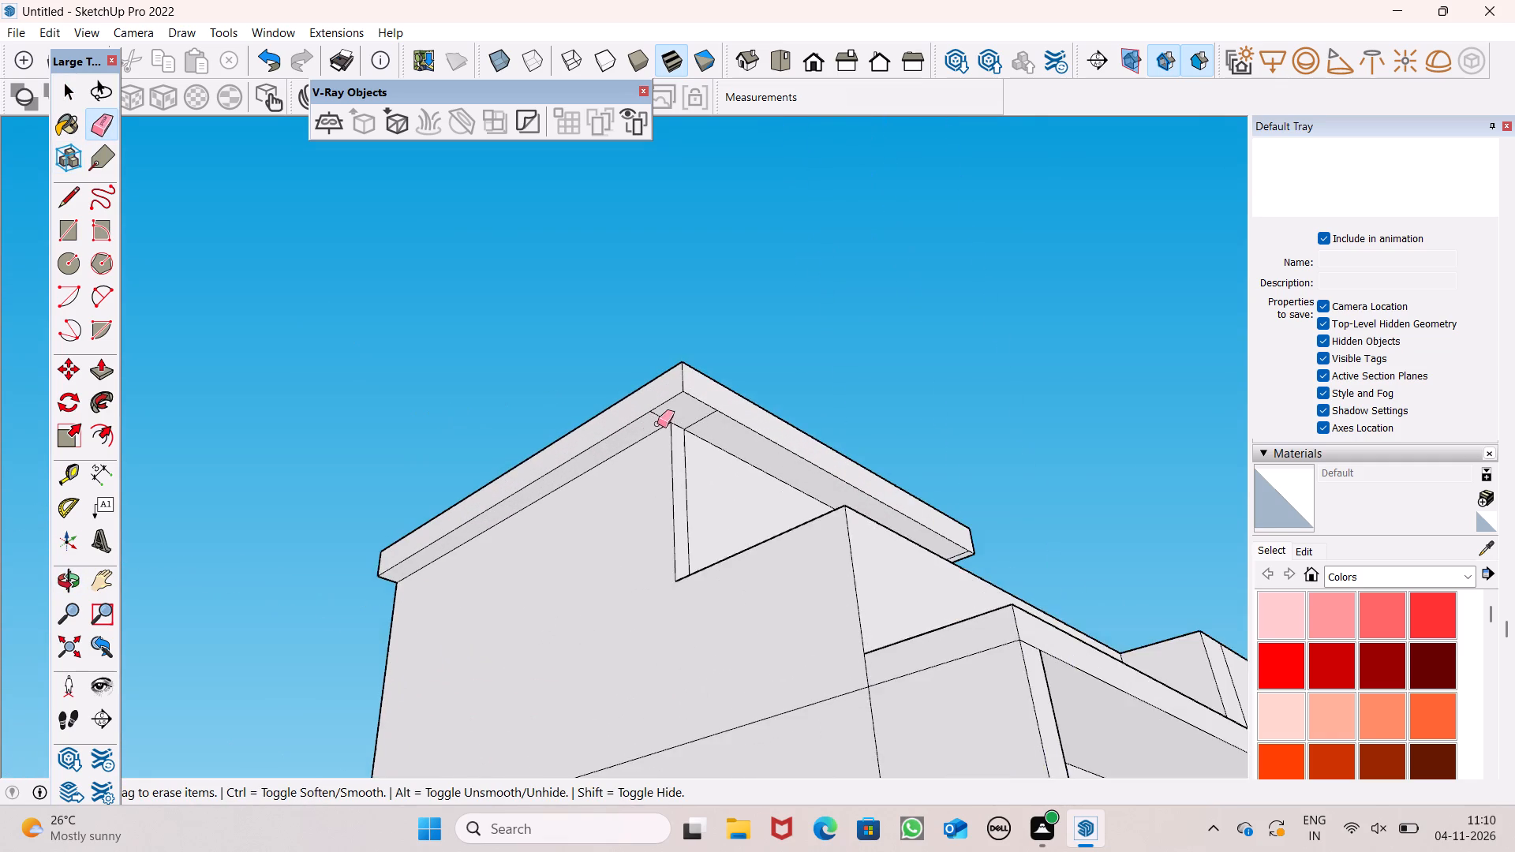
scroll(657, 424, "up", 8)
middle_click(678, 418)
left_click_drag(659, 407, 644, 420)
left_click_drag(711, 410, 737, 429)
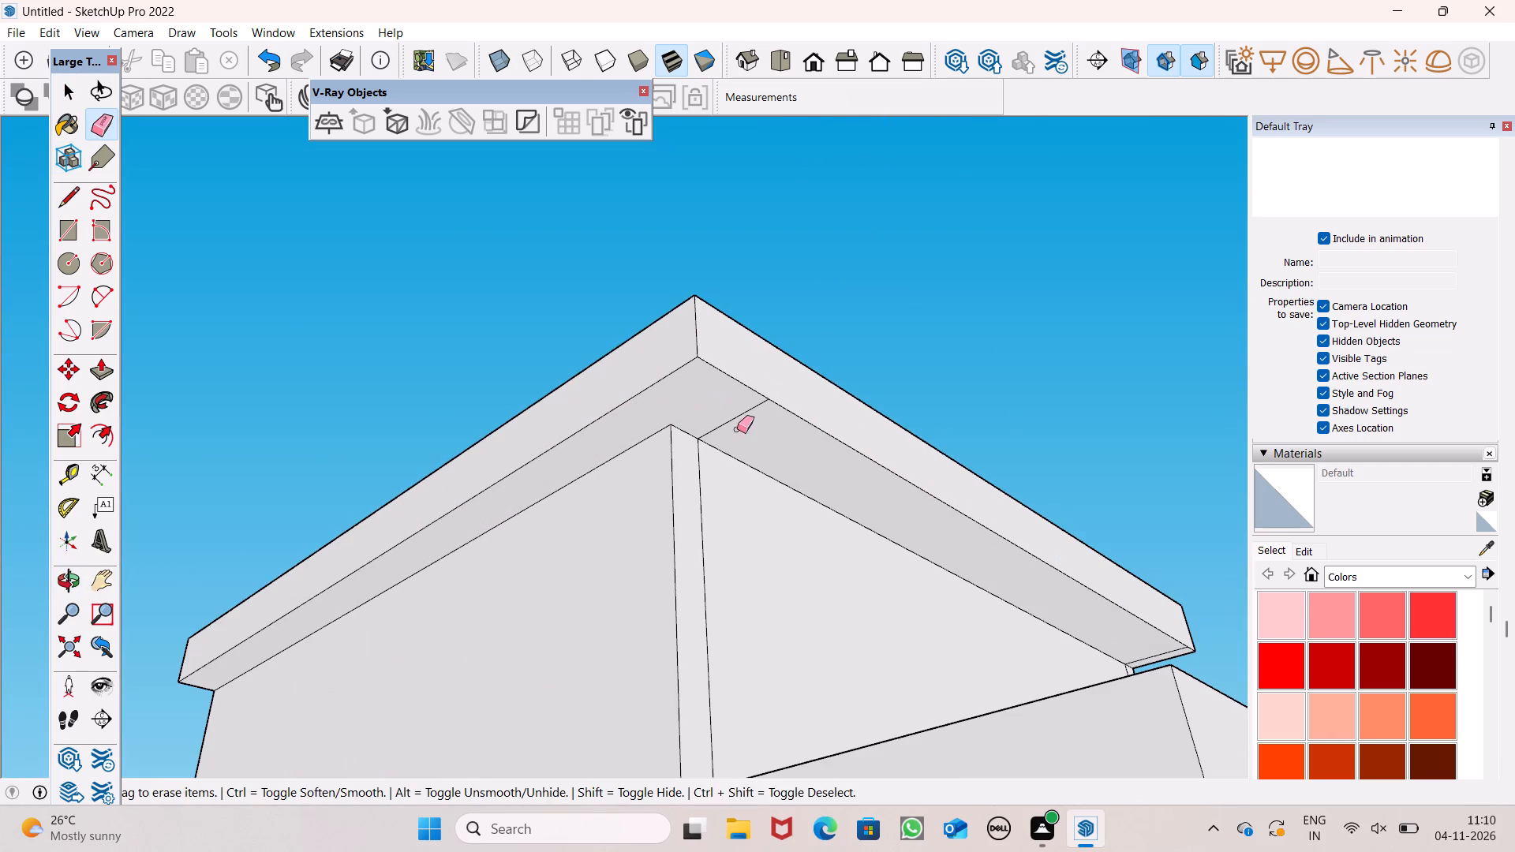
left_click_drag(737, 429, 740, 433)
Erase the short seam under the front overhang at its terrace-side end.
scroll(748, 419, "down", 6)
middle_click_drag(807, 485, 607, 455)
scroll(1010, 371, "down", 1)
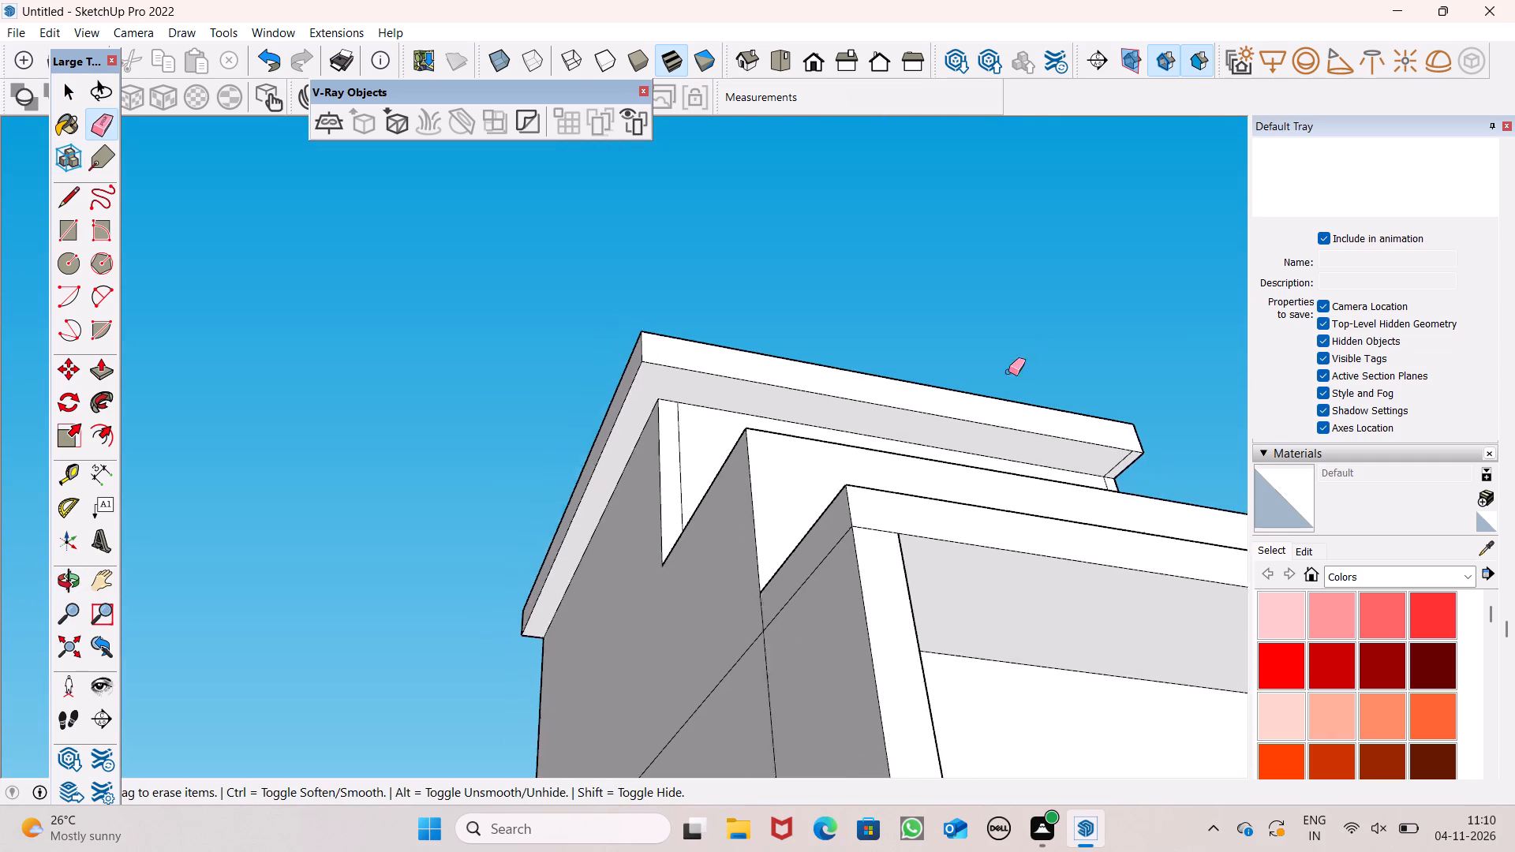
scroll(1008, 372, "down", 1)
scroll(1274, 474, "up", 5)
scroll(1121, 466, "up", 7)
scroll(1034, 447, "up", 4)
left_click_drag(1035, 446, 1035, 445)
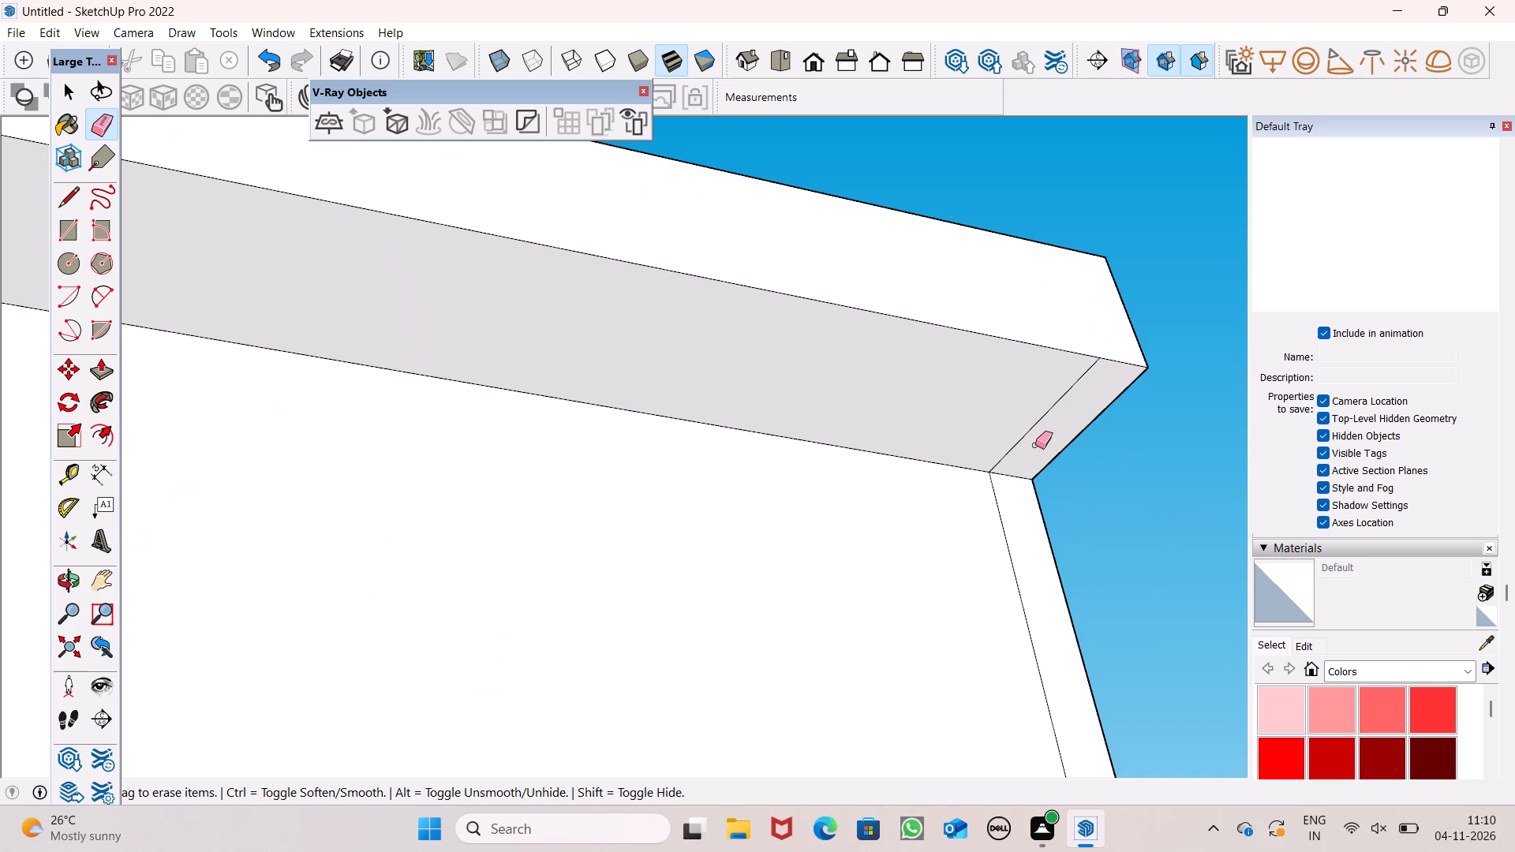
left_click_drag(1035, 445, 1011, 430)
Erase the vertical seam on the rooftop room's front wall near its terrace-side corner.
scroll(522, 238, "down", 16)
middle_click_drag(716, 282, 631, 495)
scroll(631, 495, "up", 1)
scroll(673, 308, "down", 2)
scroll(657, 237, "up", 6)
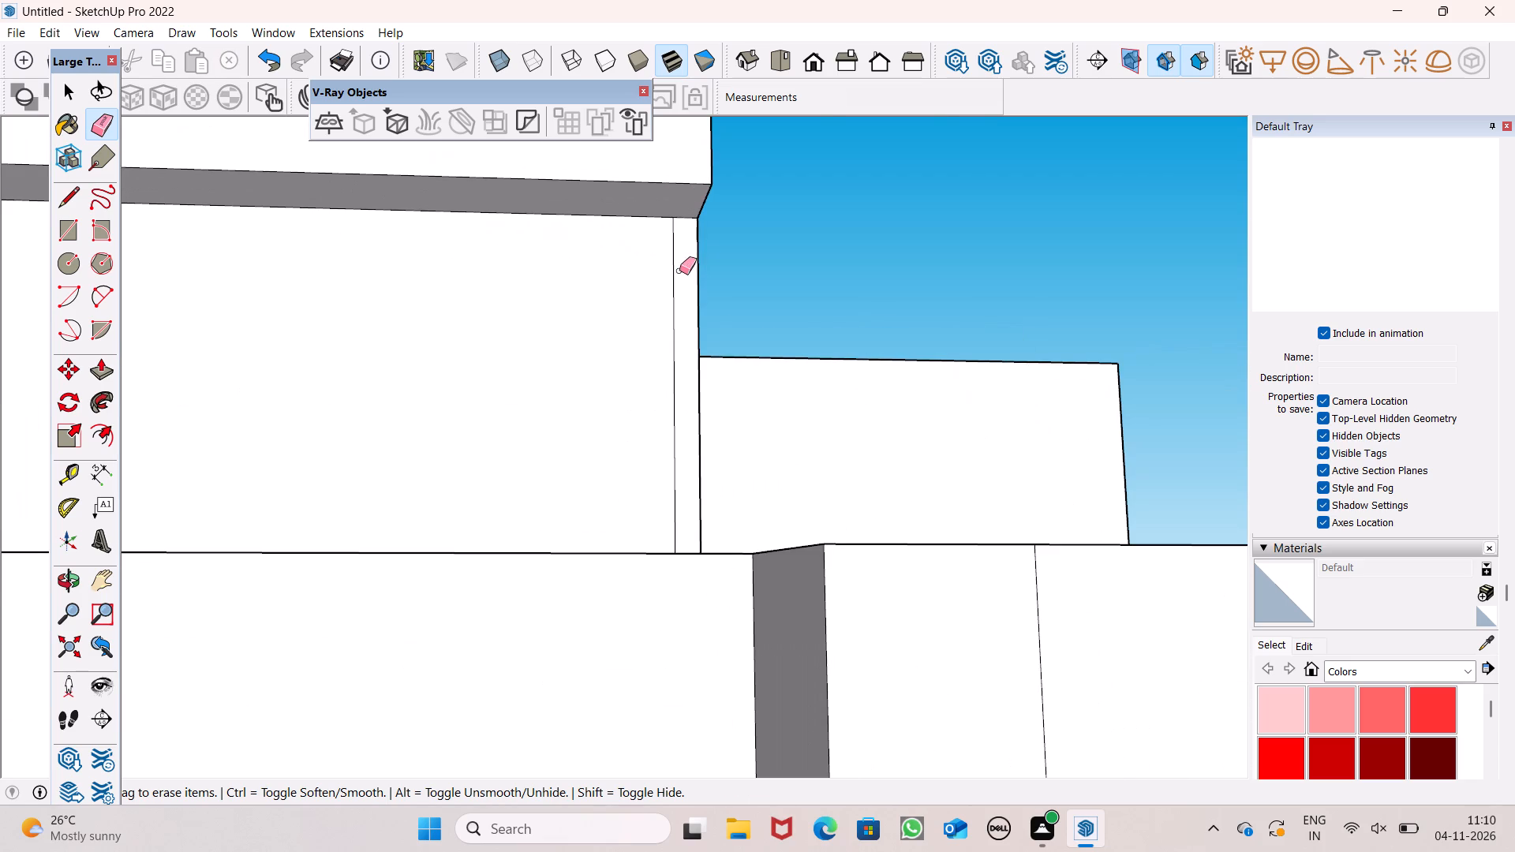
left_click_drag(679, 271, 673, 278)
Push/pull the rooftop room's roof top face upward 3 9/16" as a new layer with its own starting face.
scroll(683, 269, "down", 6)
middle_click_drag(650, 314, 667, 368)
scroll(907, 256, "down", 5)
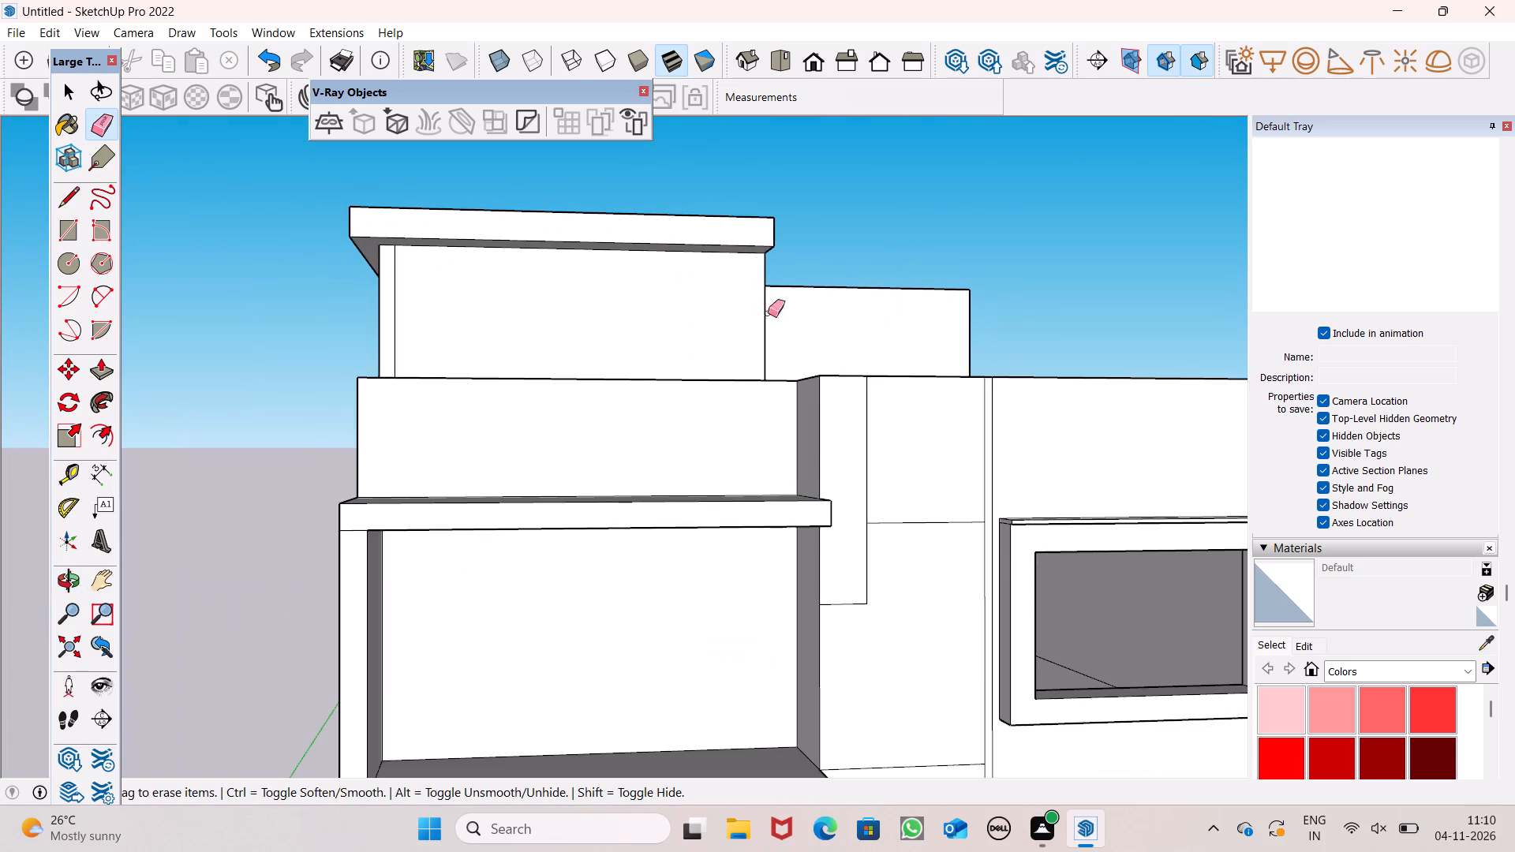
scroll(719, 324, "down", 2)
scroll(653, 338, "down", 3)
middle_click_drag(468, 372, 913, 340)
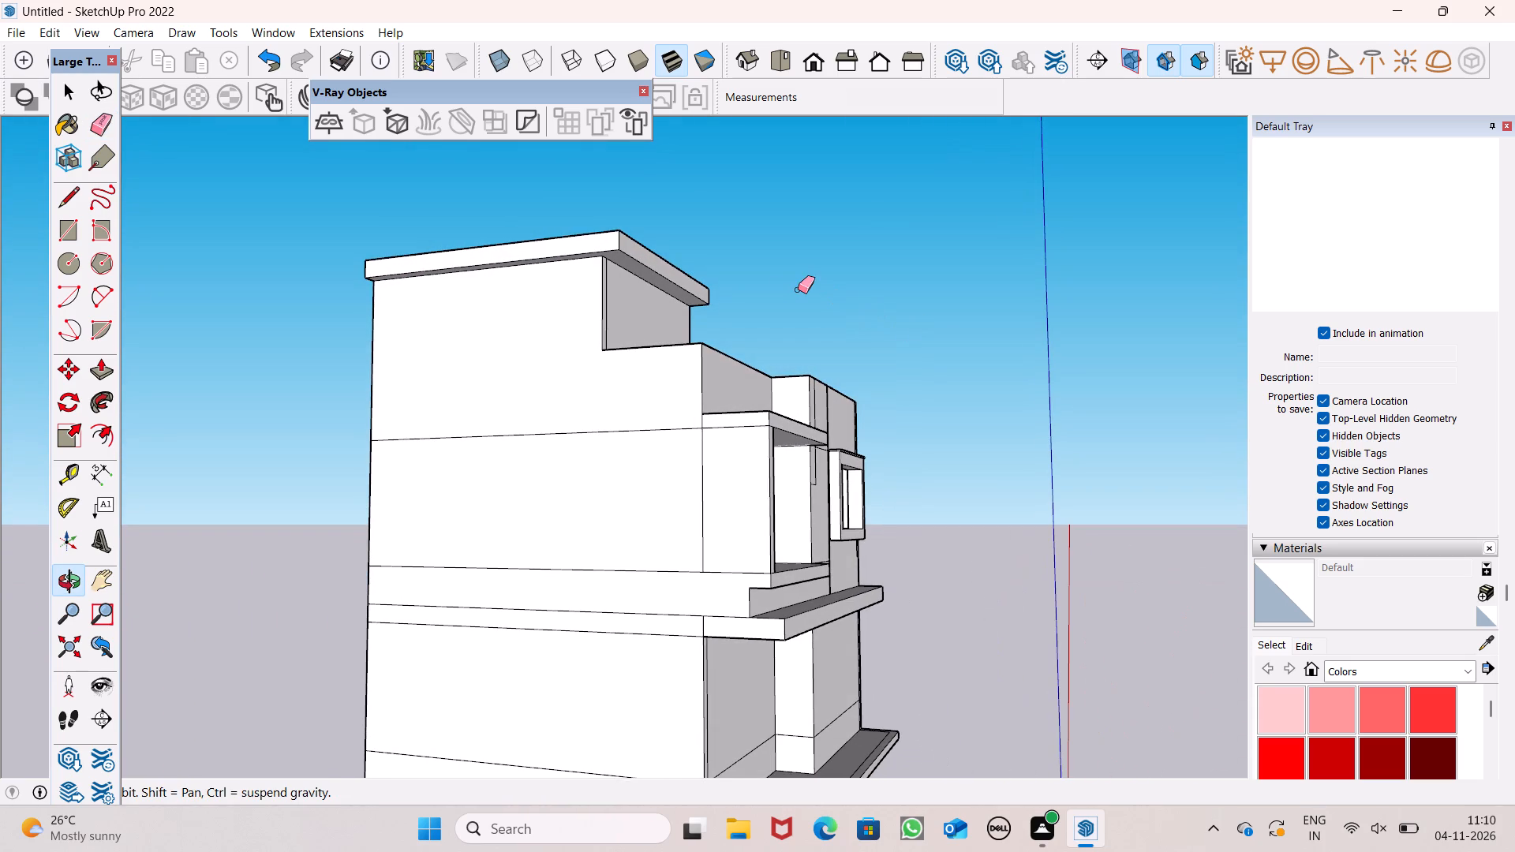
middle_click_drag(759, 283, 693, 463)
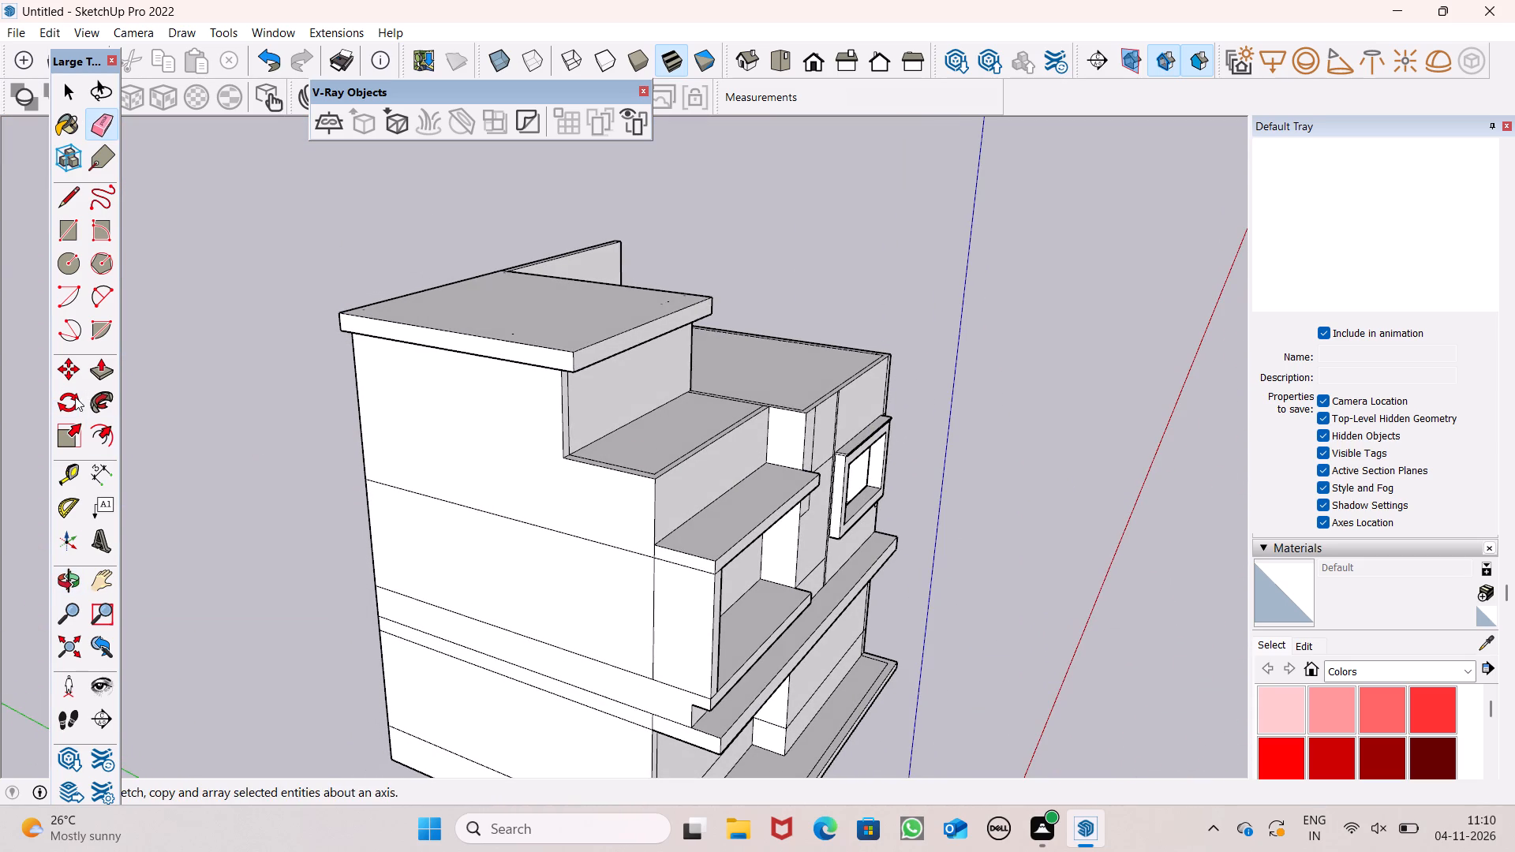
left_click(93, 368)
scroll(561, 378, "down", 2)
middle_click_drag(646, 420, 593, 430)
scroll(593, 430, "up", 1)
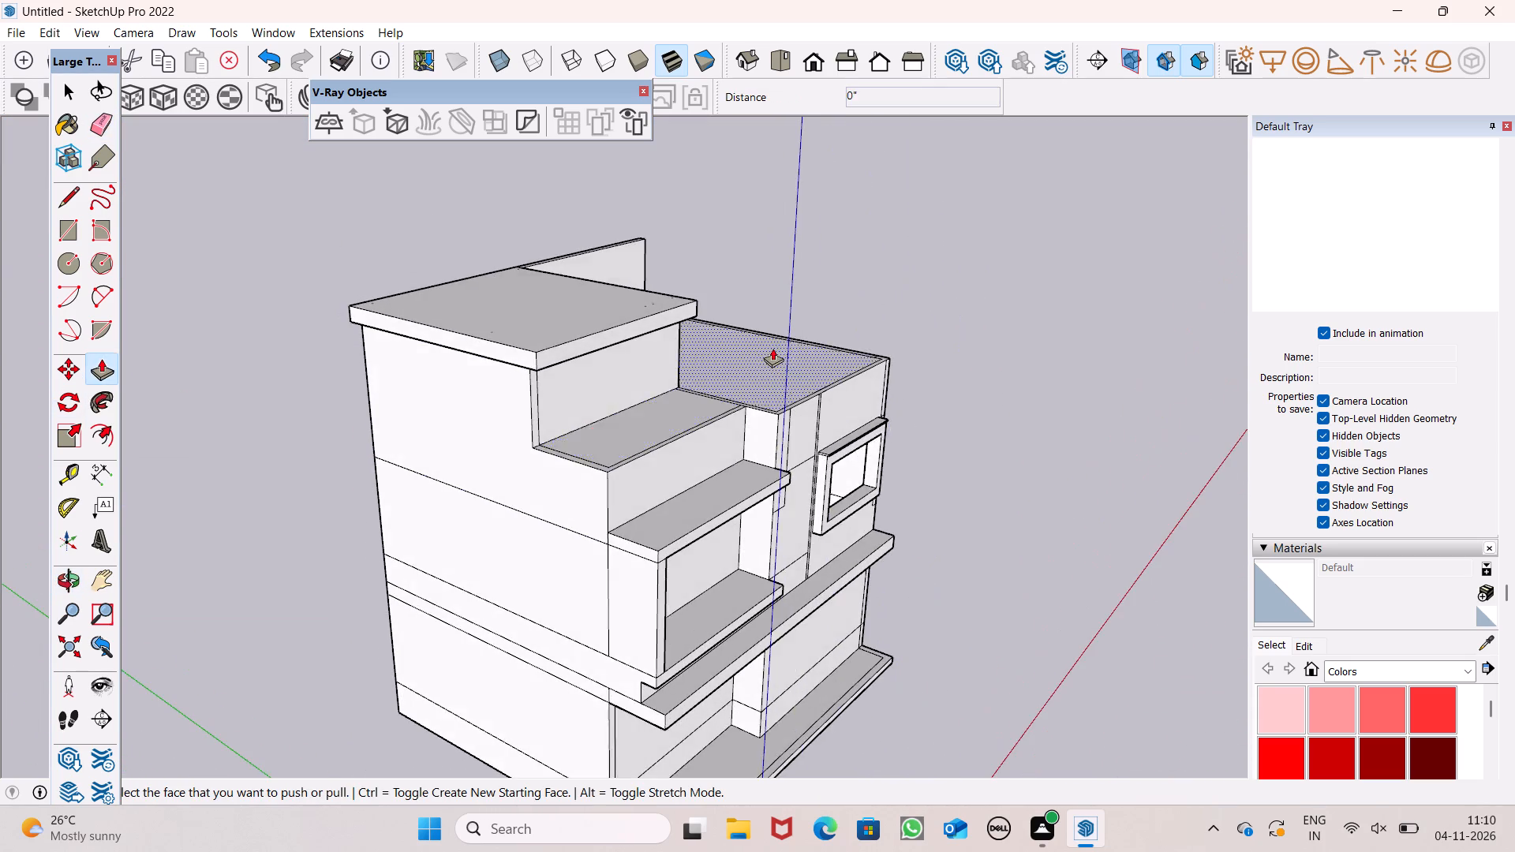
scroll(776, 349, "down", 5)
middle_click_drag(810, 402, 730, 389)
scroll(743, 402, "up", 1)
scroll(559, 325, "up", 7)
scroll(660, 361, "up", 2)
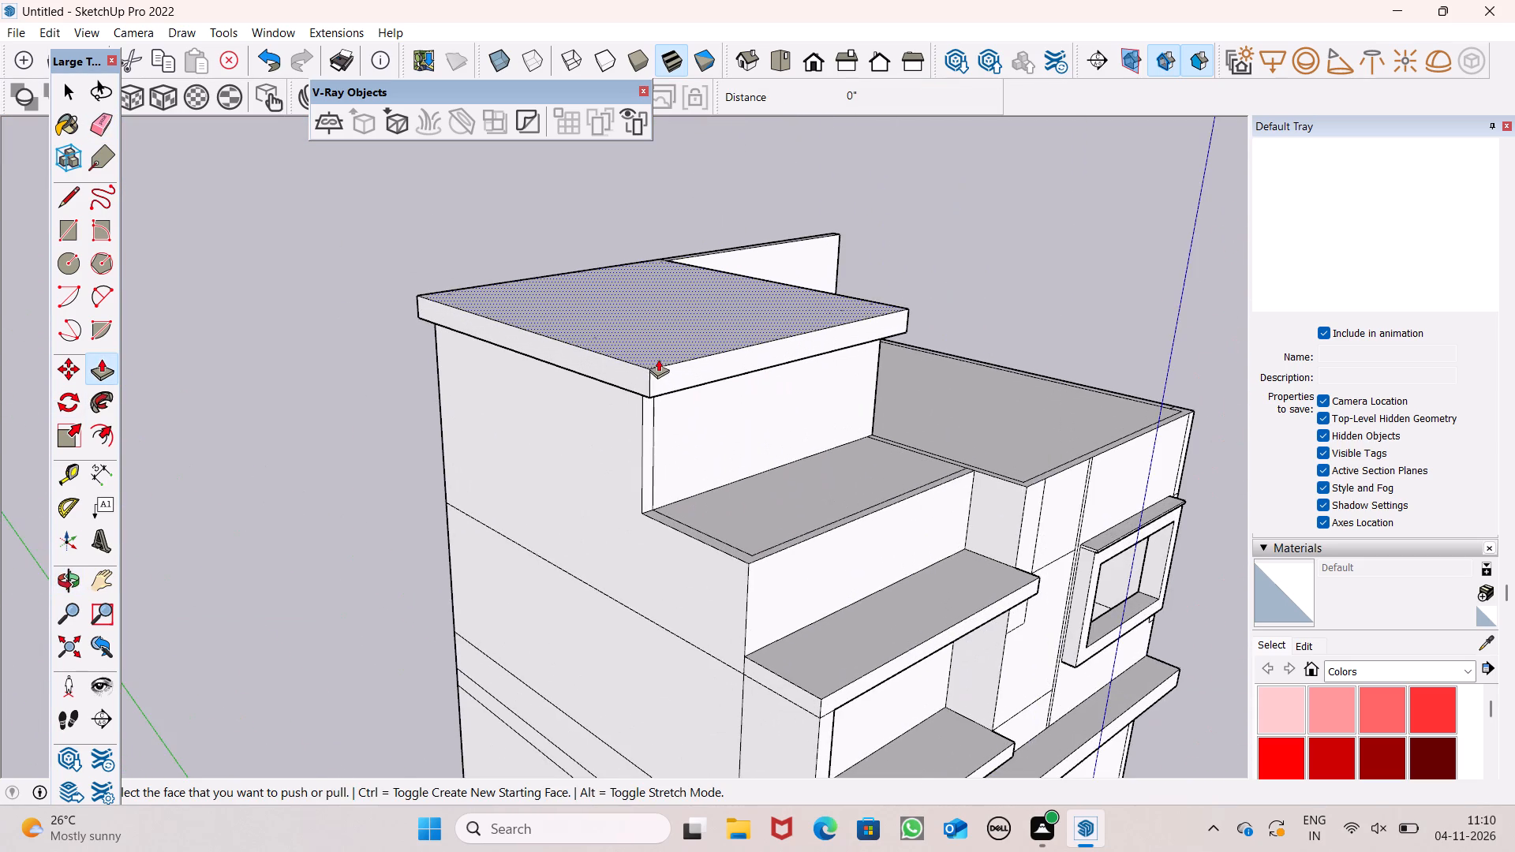
scroll(730, 327, "down", 3)
middle_click_drag(749, 357, 728, 375)
scroll(686, 379, "up", 4)
scroll(701, 331, "down", 3)
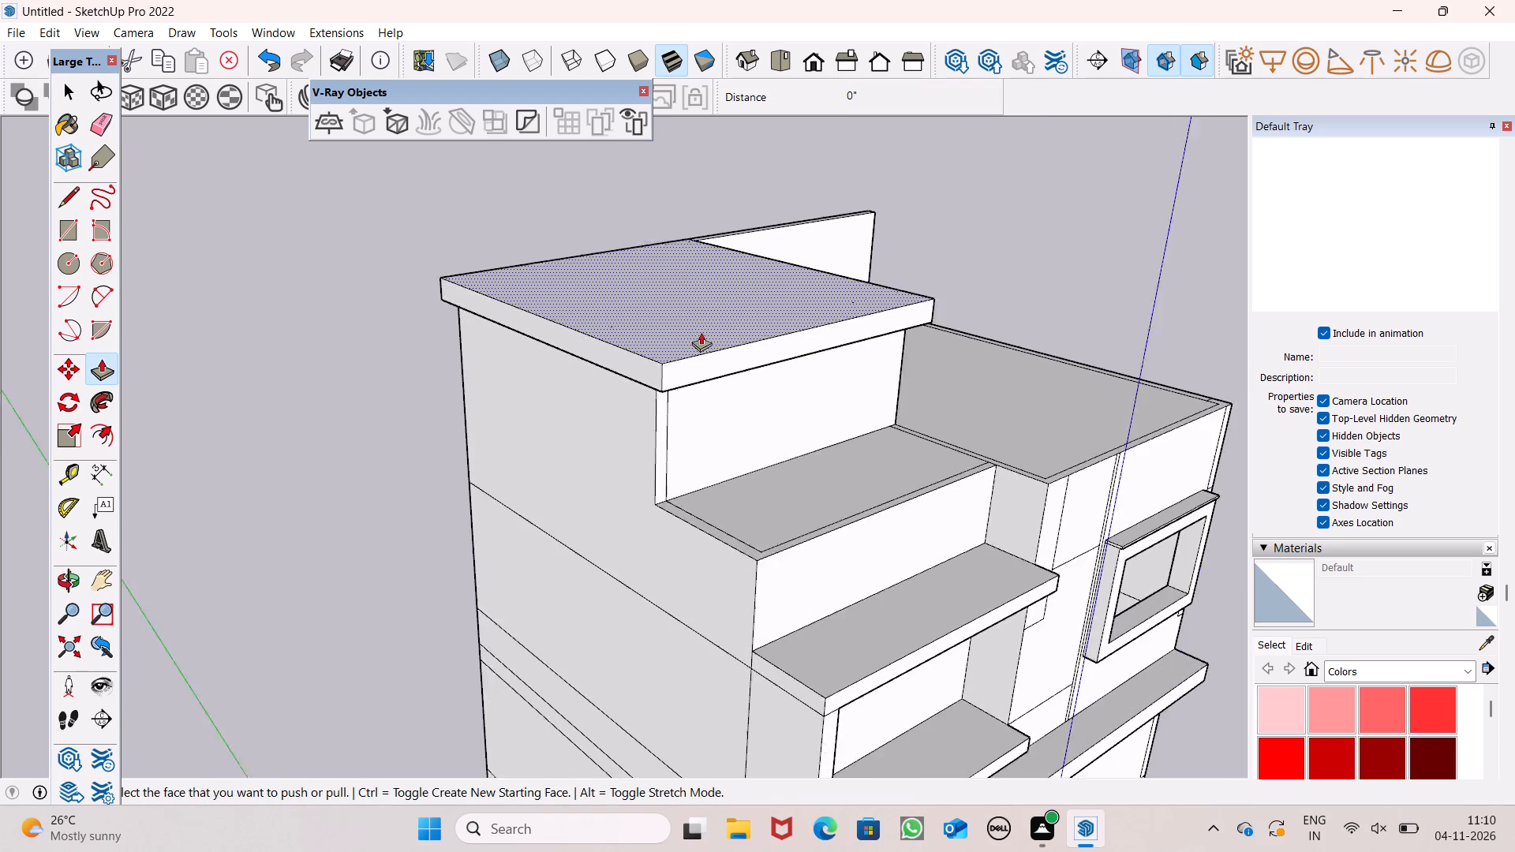
scroll(701, 332, "down", 1)
middle_click_drag(712, 341, 684, 369)
scroll(686, 369, "up", 7)
scroll(762, 318, "down", 3)
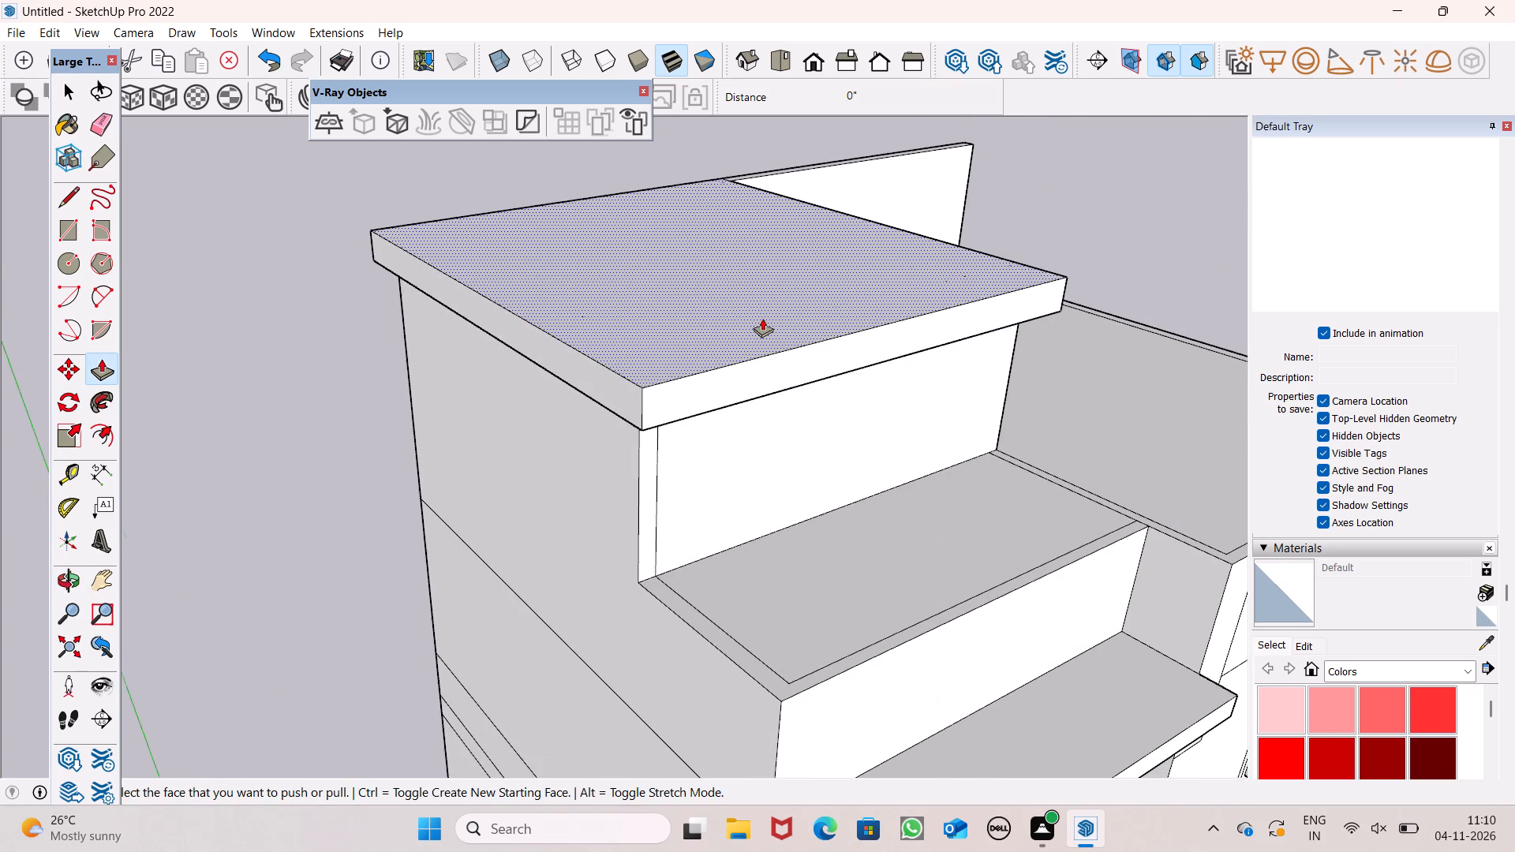
middle_click_drag(762, 318, 722, 359)
scroll(722, 359, "up", 1)
scroll(833, 324, "down", 3)
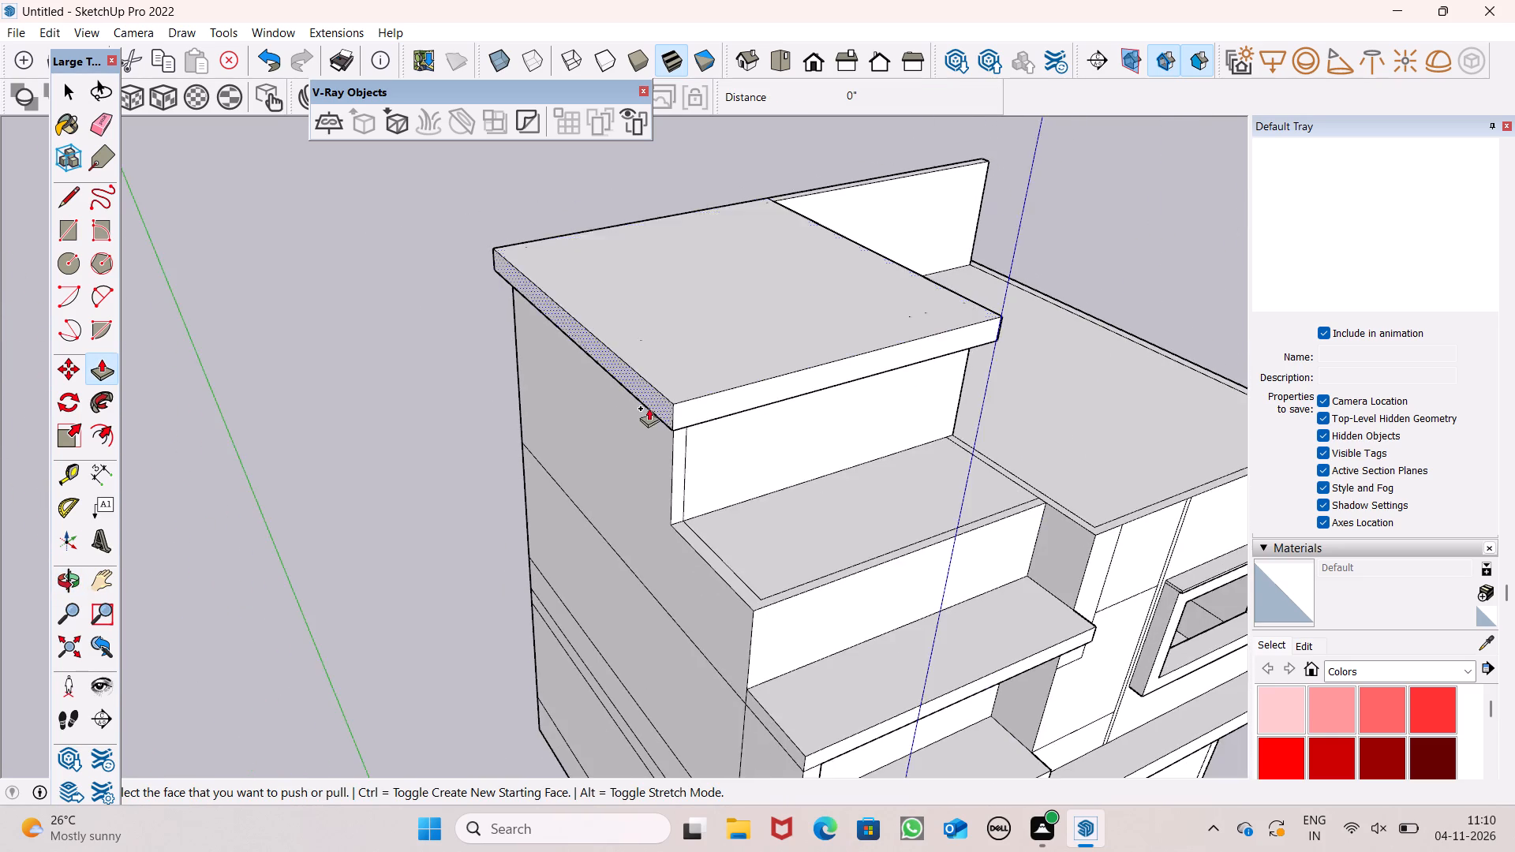
scroll(646, 409, "up", 4)
left_click_drag(715, 383, 717, 391)
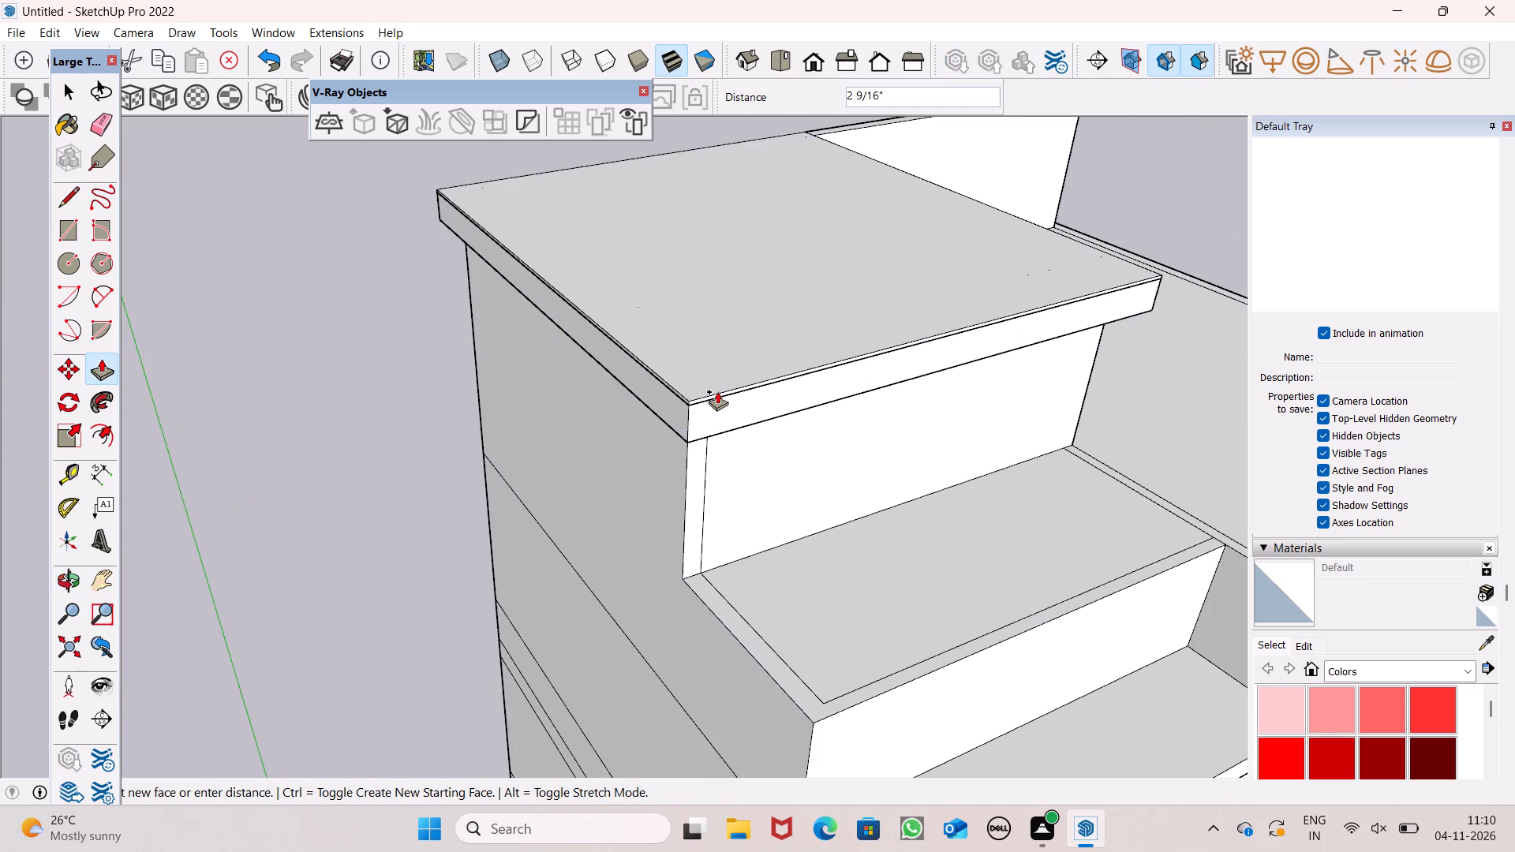
left_click_drag(717, 391, 717, 392)
scroll(653, 424, "up", 2)
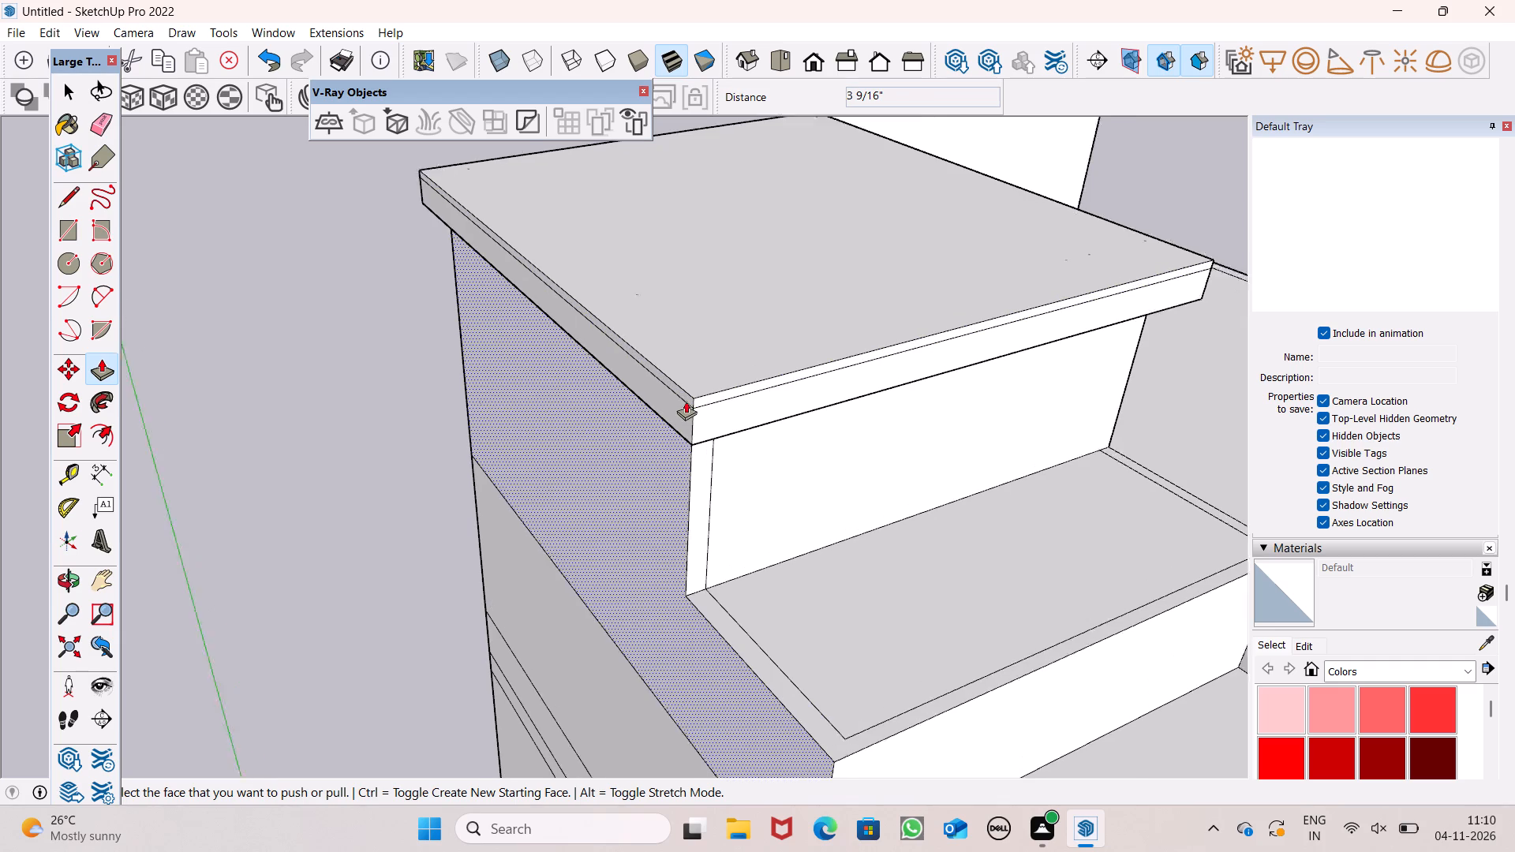
Push/pull the thin edge faces of the roof's new top layer outward at the front corner by 2 1/2", 1 1/4" and 13/16".
left_click(712, 394)
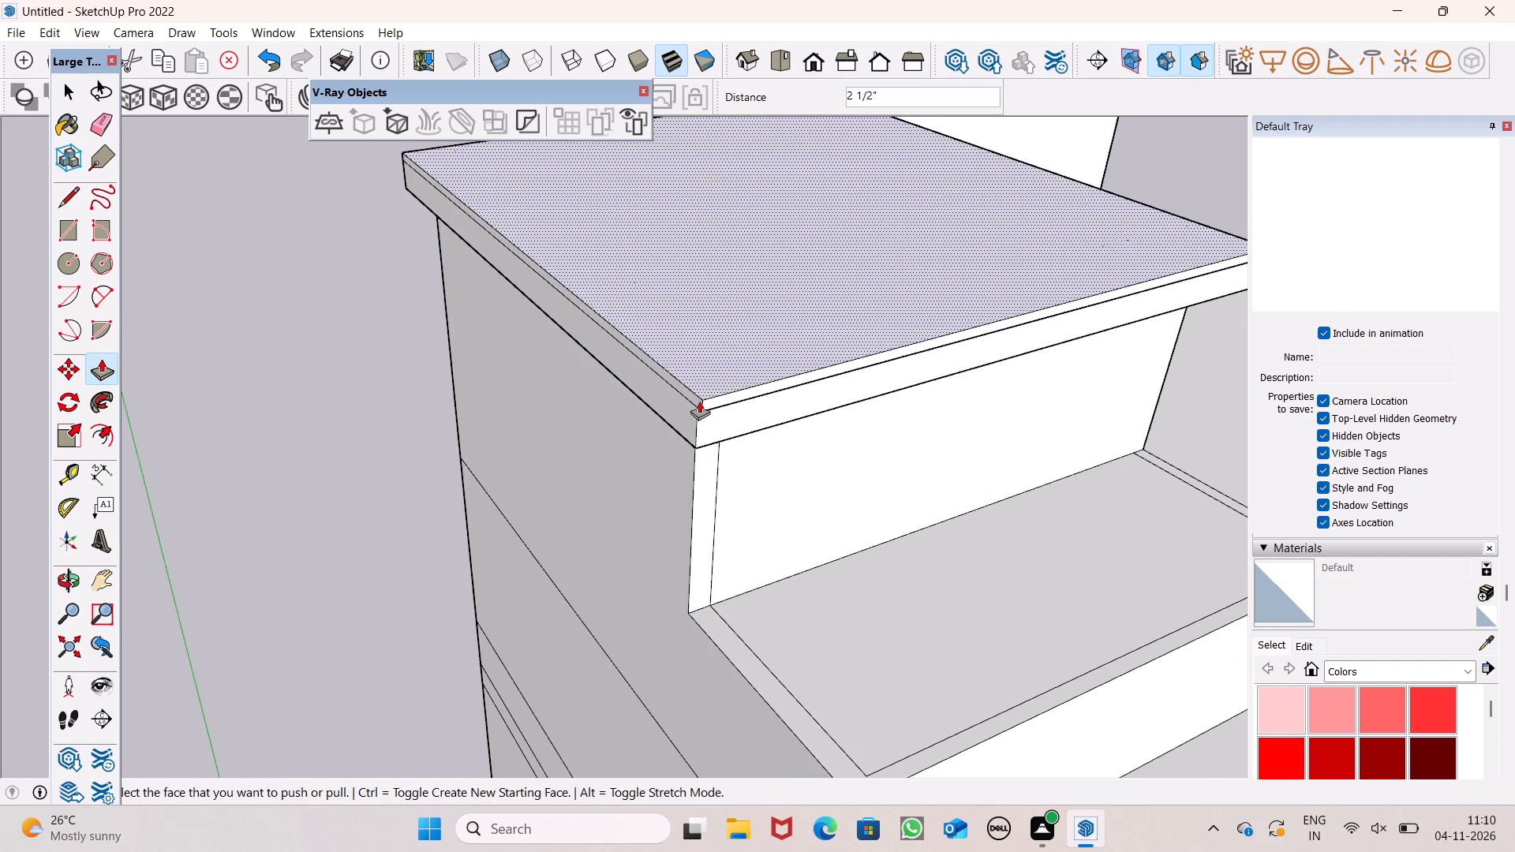
left_click(697, 401)
scroll(633, 349, "down", 5)
middle_click_drag(773, 397, 553, 282)
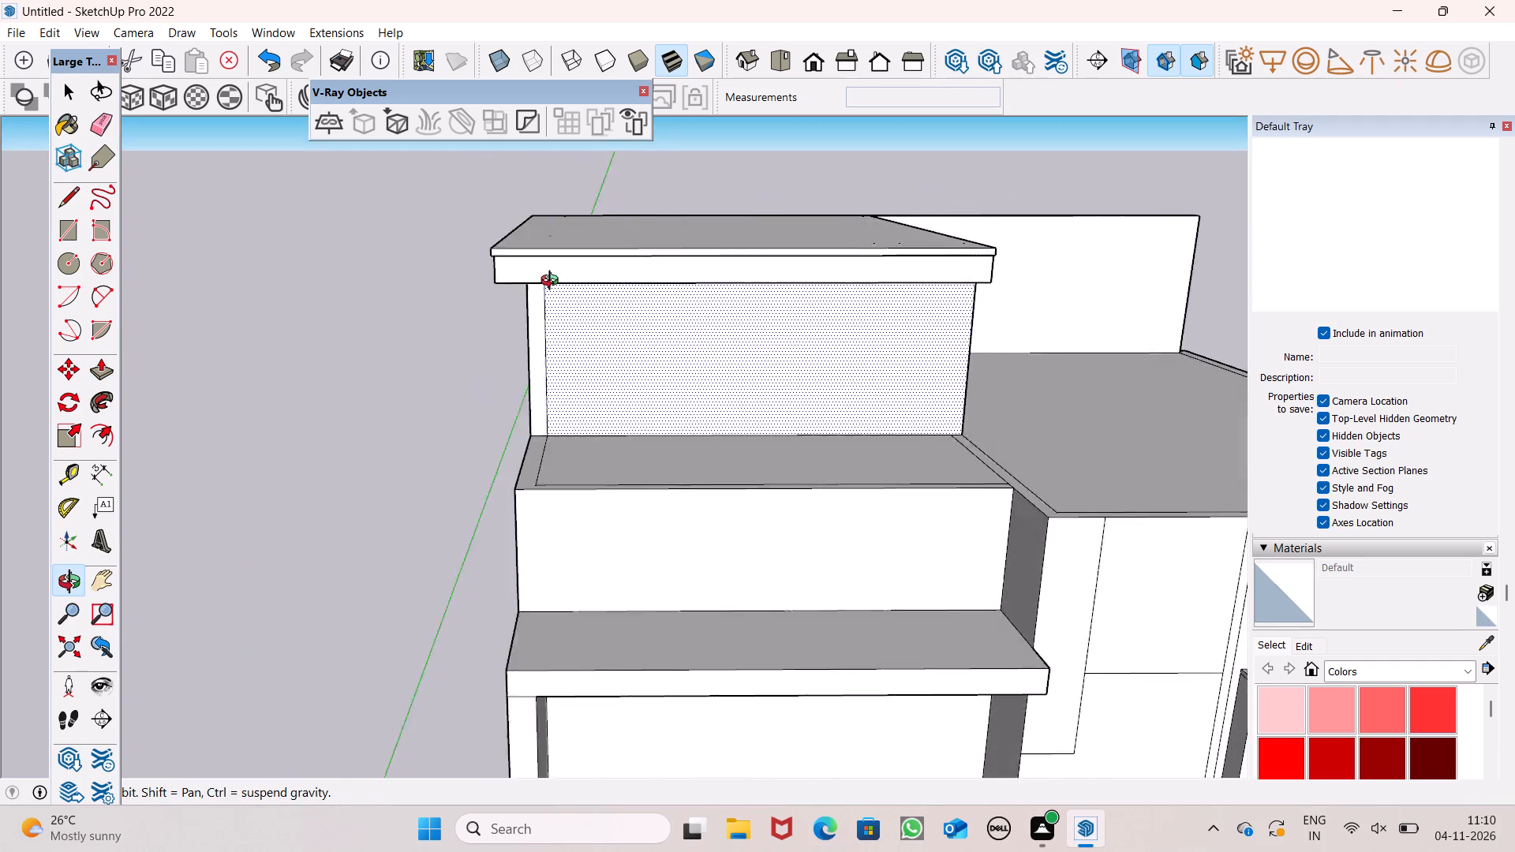
middle_click_drag(553, 282, 765, 185)
scroll(720, 301, "down", 4)
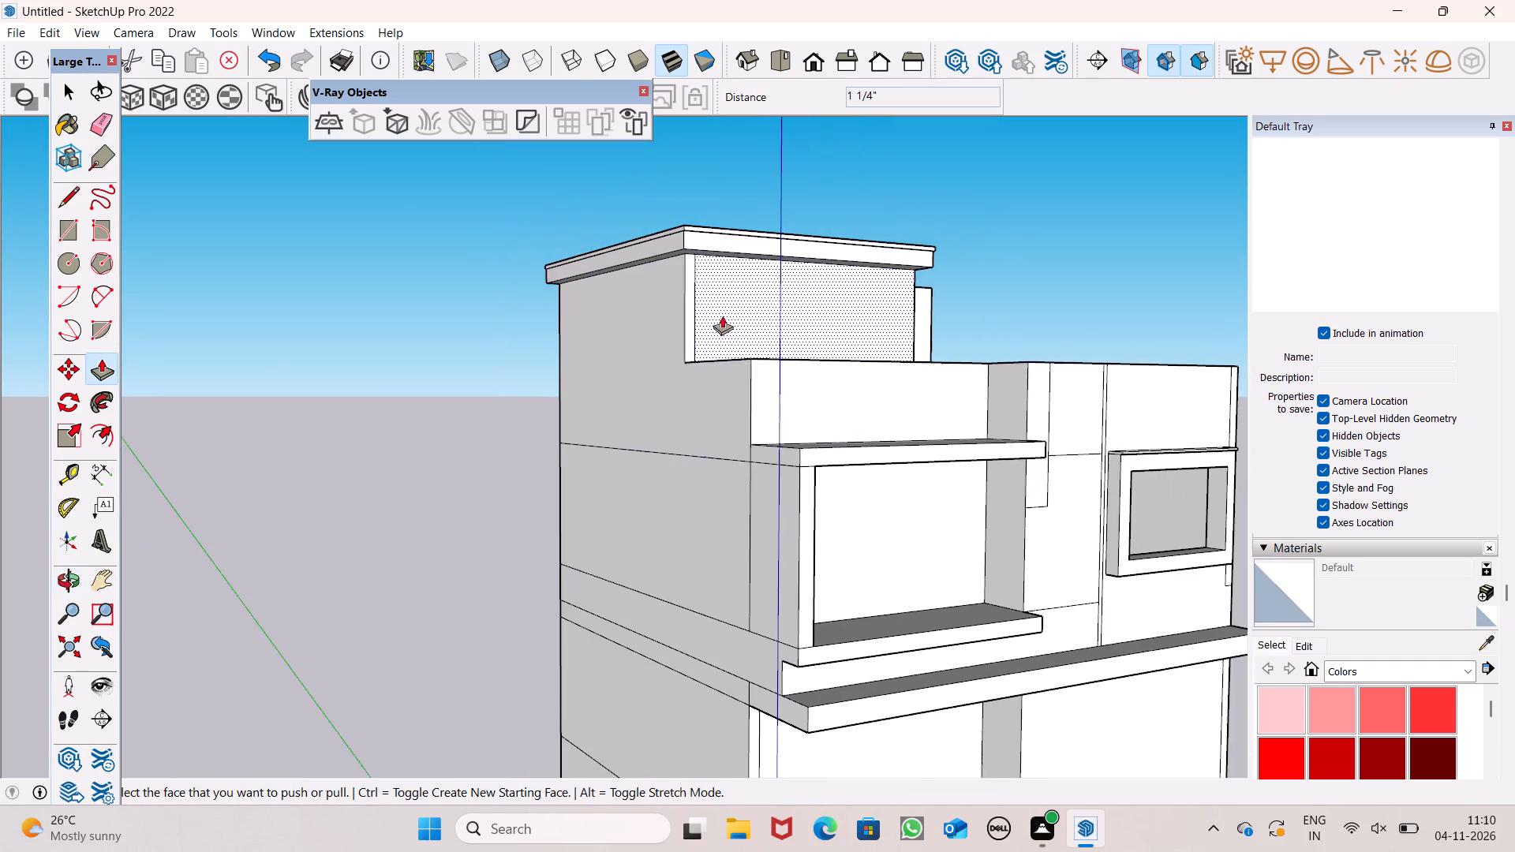
scroll(653, 234, "up", 1)
middle_click_drag(725, 297, 620, 135)
scroll(753, 235, "up", 2)
scroll(822, 425, "down", 3)
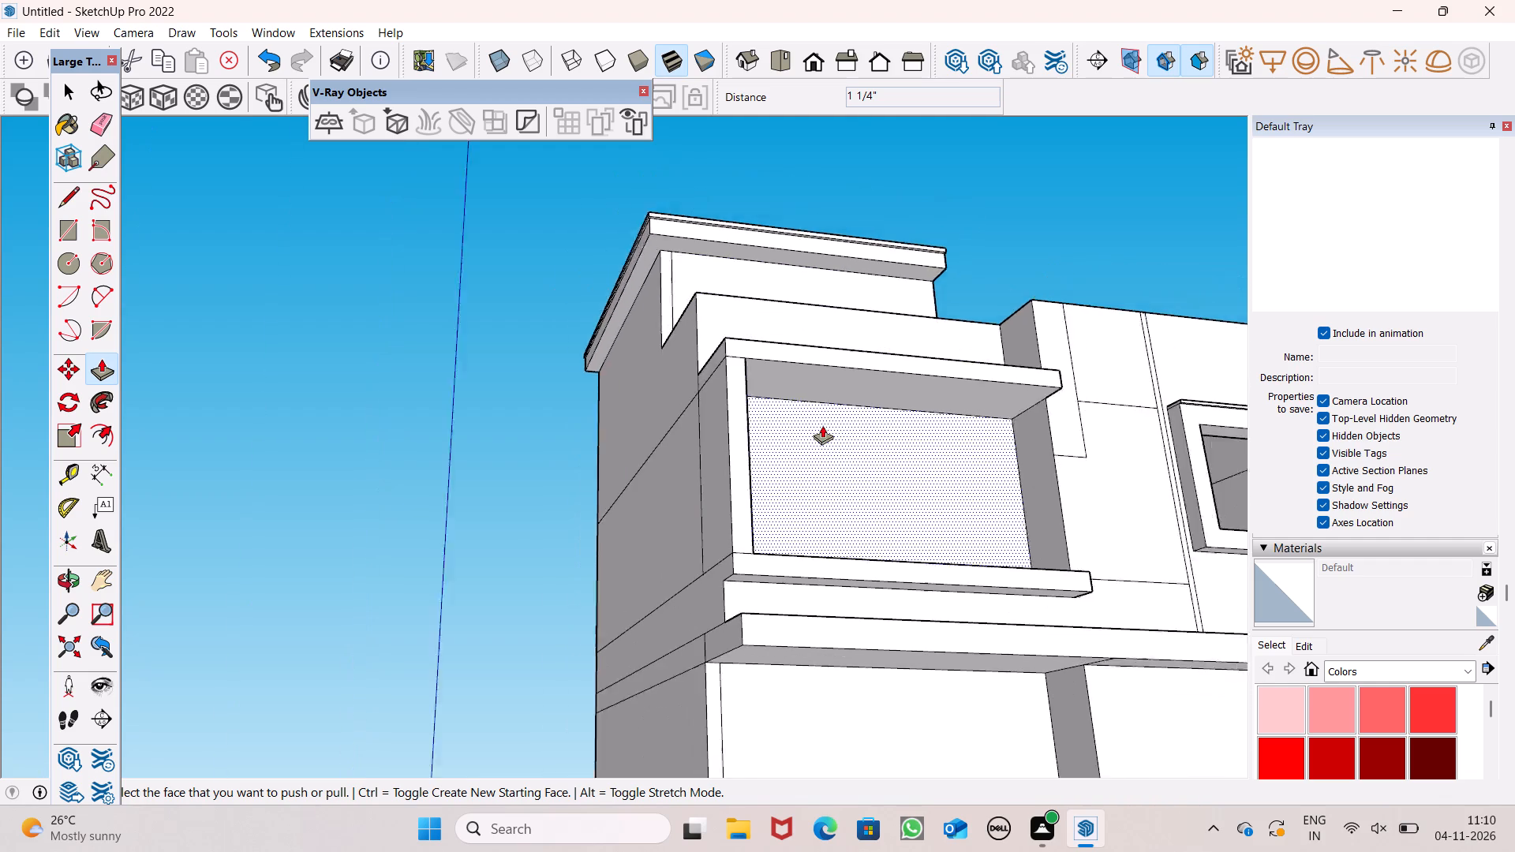
scroll(822, 425, "down", 2)
scroll(660, 236, "up", 7)
scroll(701, 295, "up", 12)
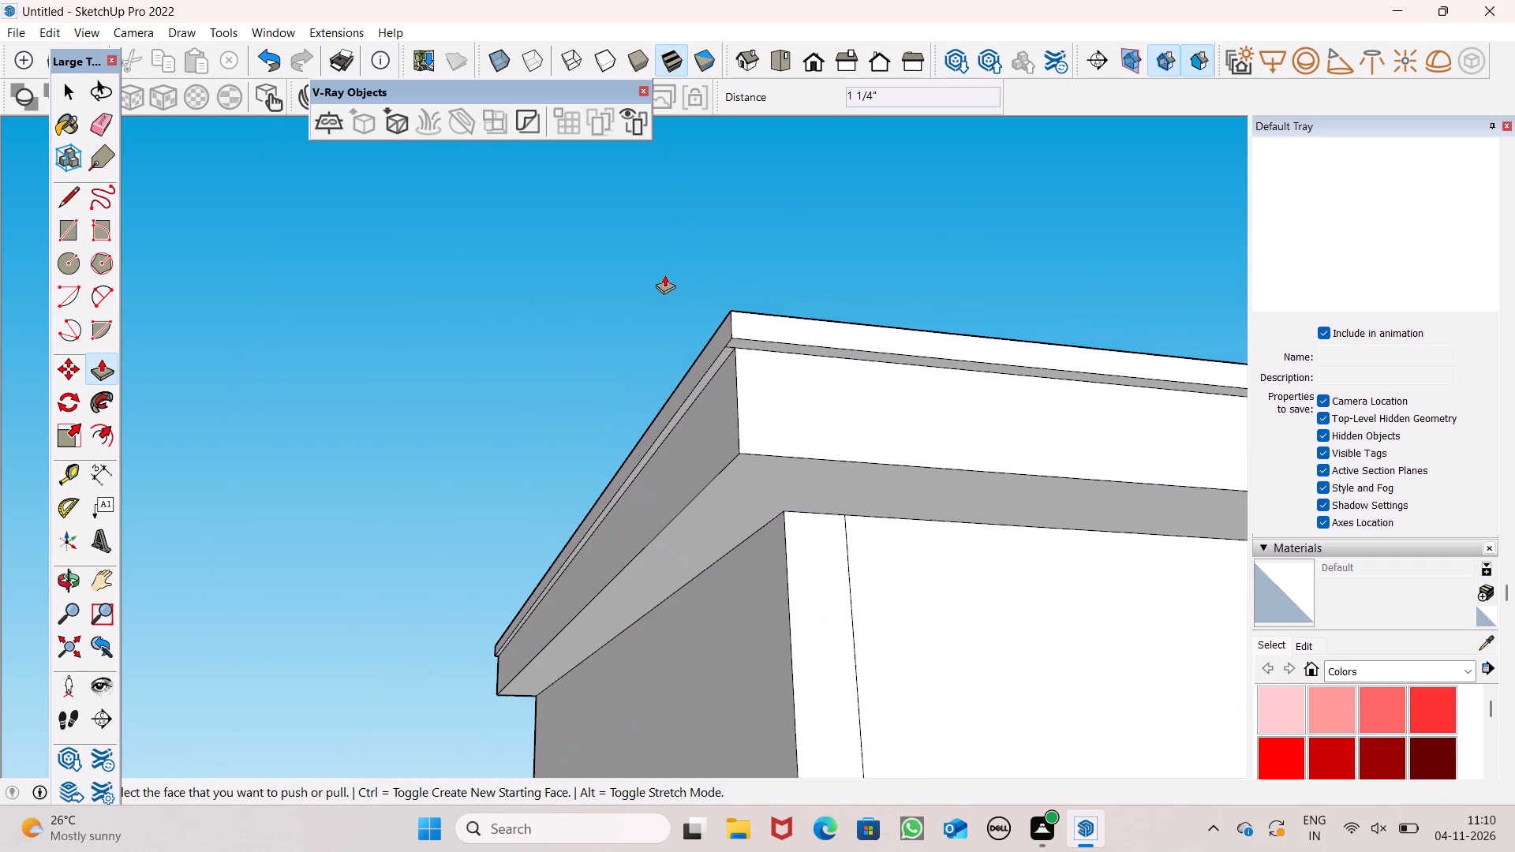
scroll(745, 361, "up", 4)
left_click_drag(740, 351, 728, 356)
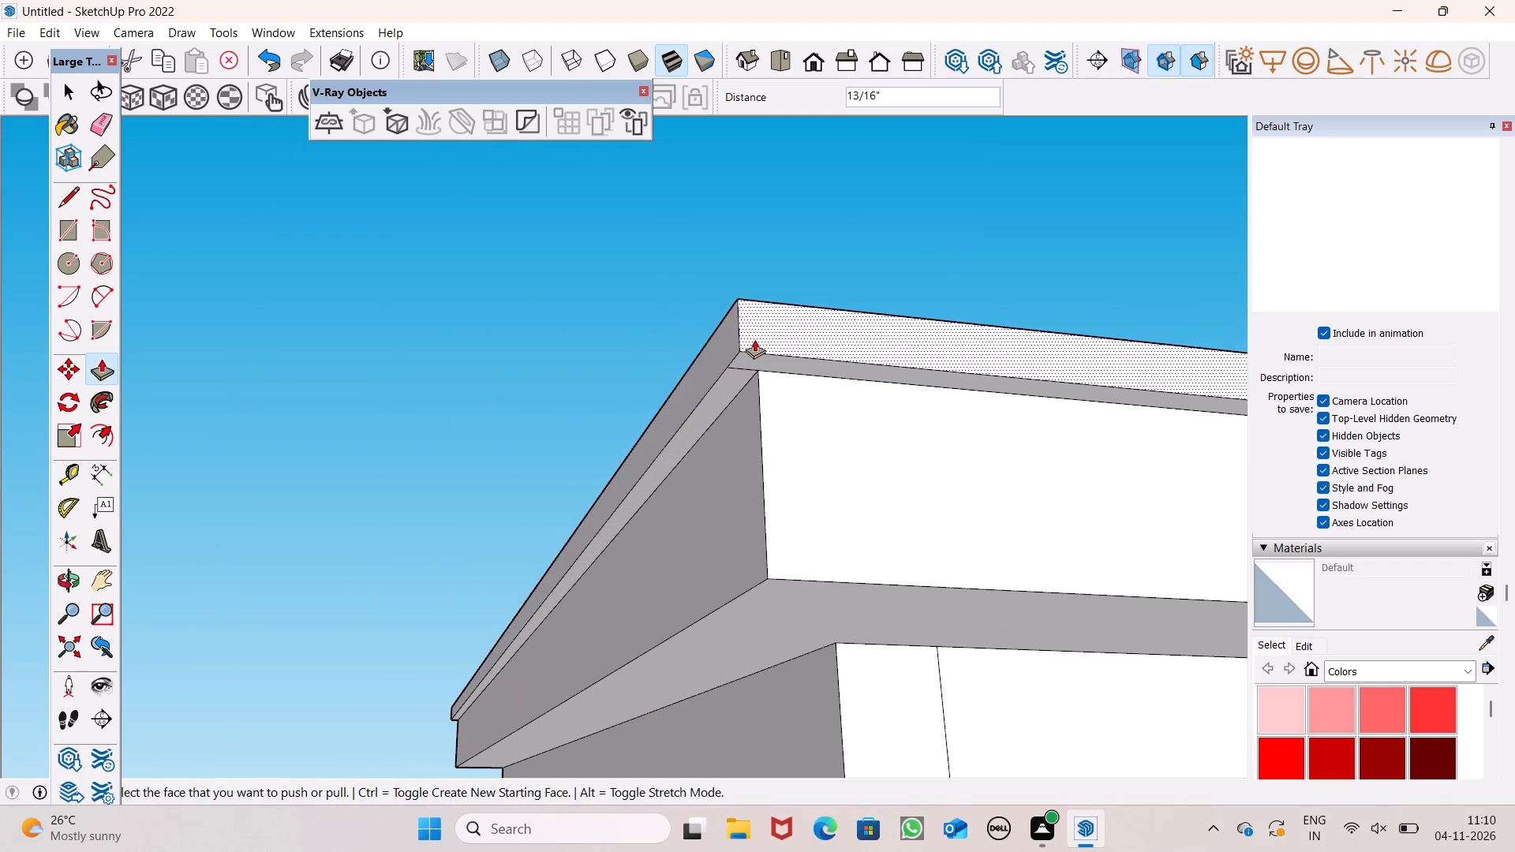
Erase the short seam under the new top layer's overhang at the front corner.
left_click(111, 114)
scroll(502, 324, "up", 2)
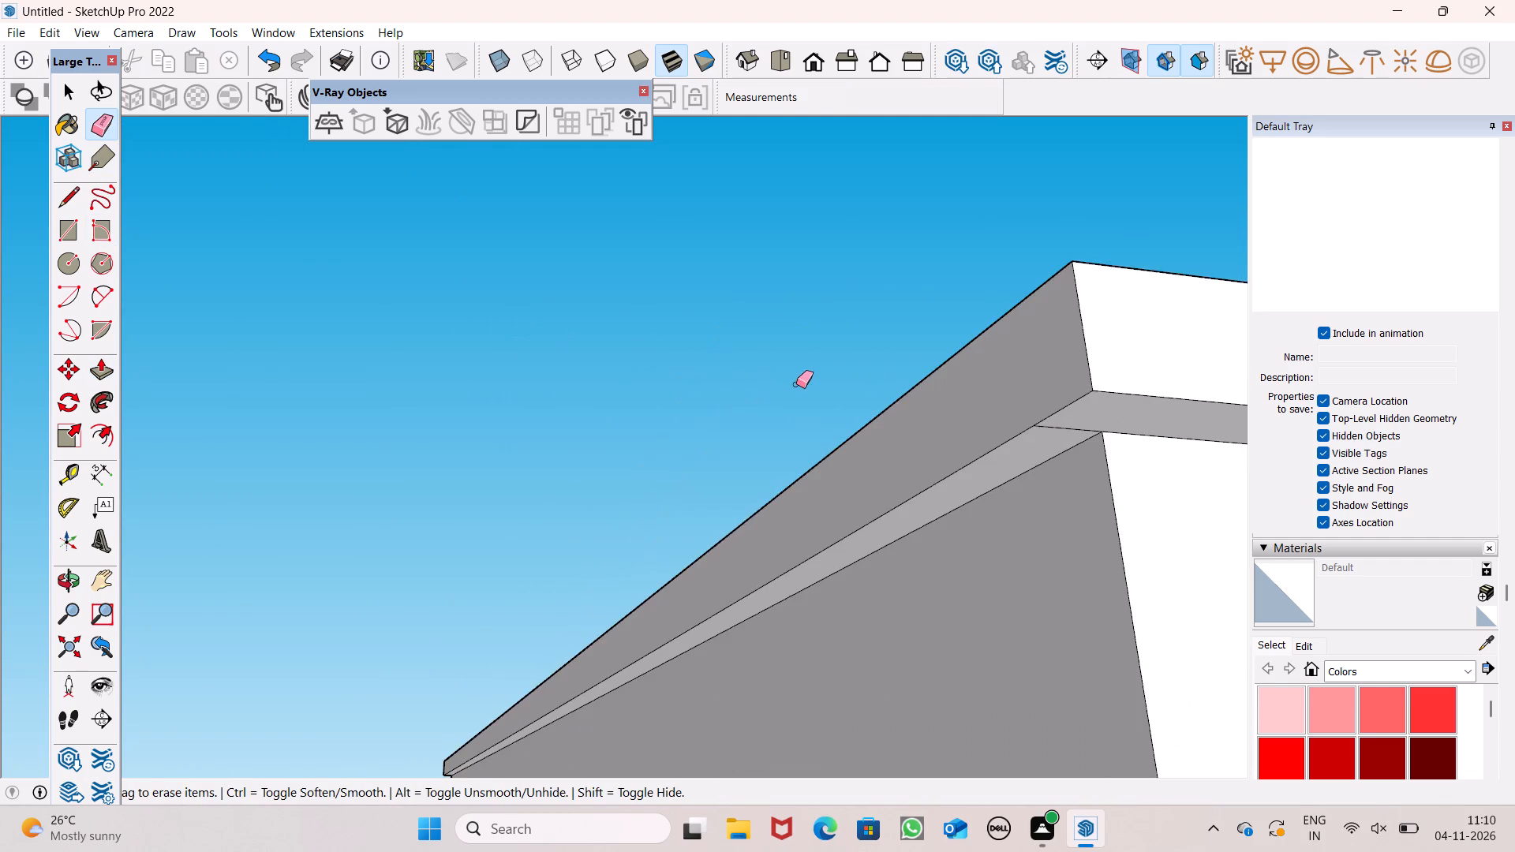
scroll(684, 394, "down", 3)
middle_click_drag(791, 419, 785, 390)
scroll(793, 420, "up", 6)
left_click_drag(795, 360, 795, 367)
scroll(724, 381, "down", 4)
scroll(638, 285, "down", 6)
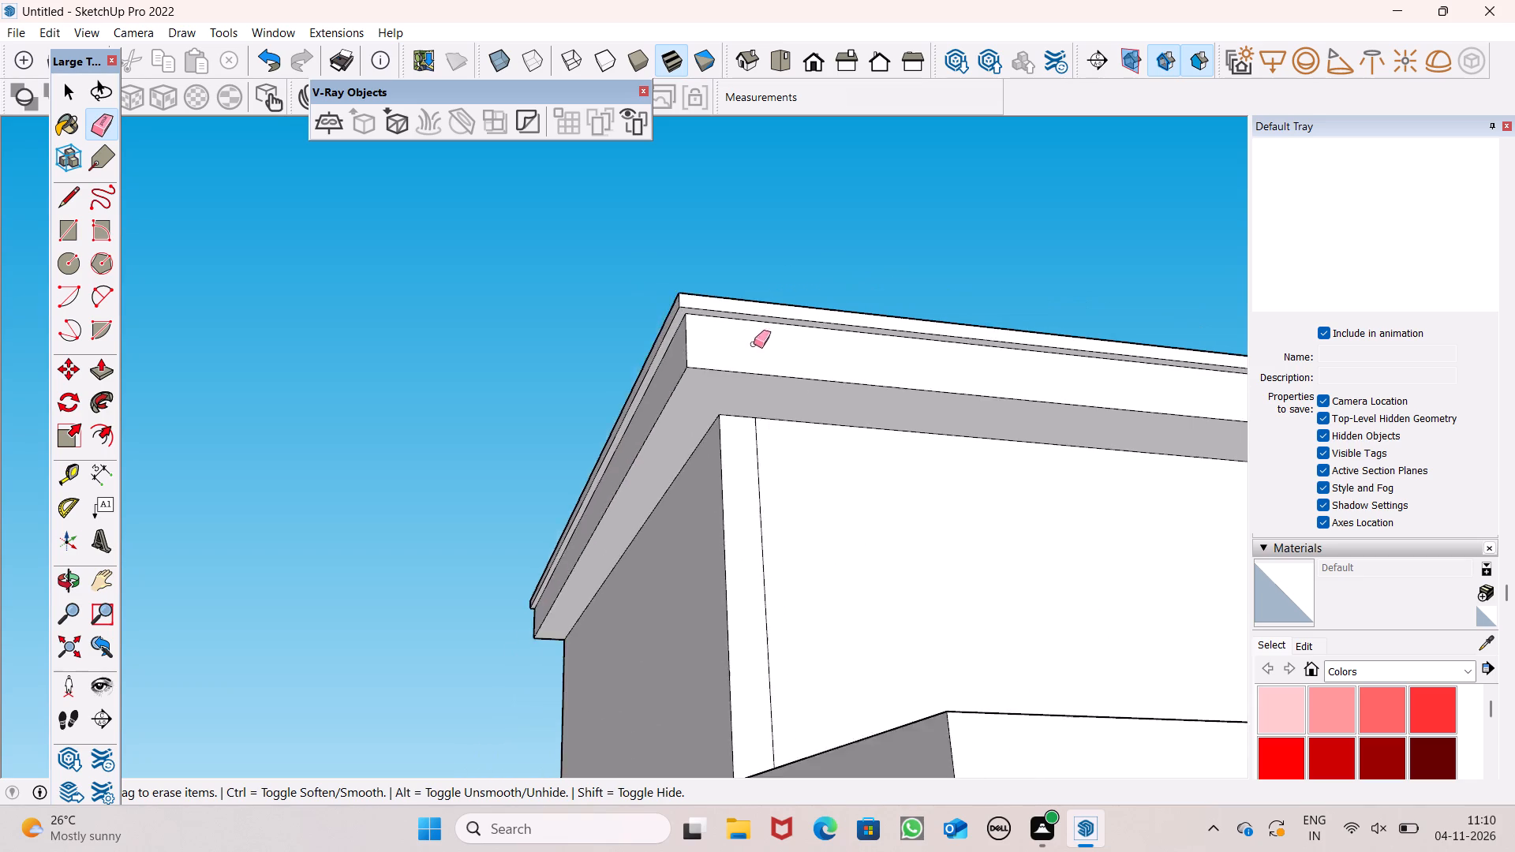
Examine the rooftop room's layered roof edge from above, below and the front.
middle_click_drag(754, 352, 777, 455)
scroll(655, 383, "down", 4)
scroll(588, 369, "down", 5)
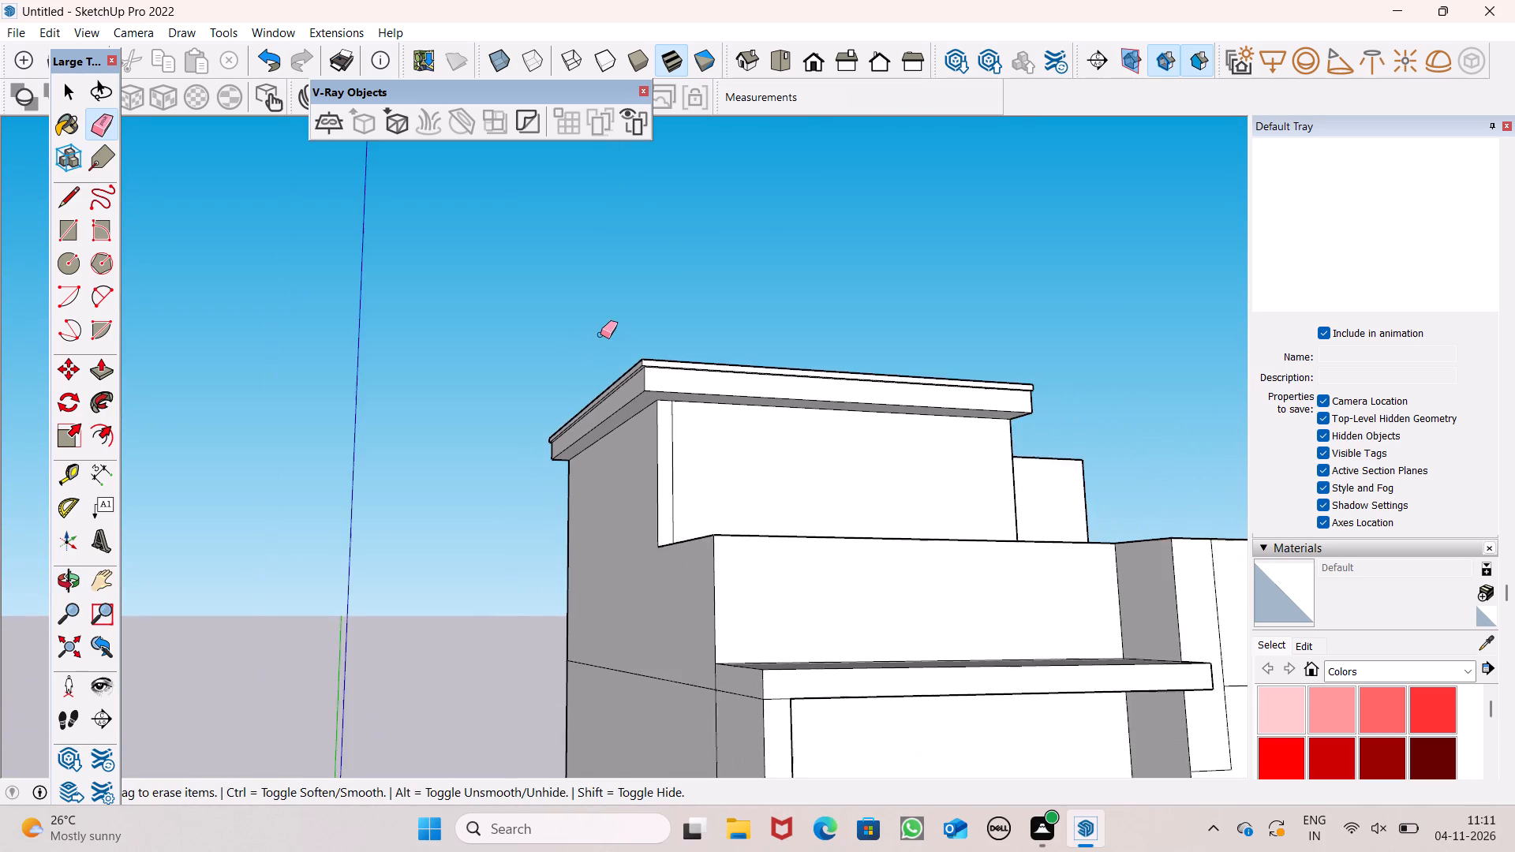
middle_click_drag(606, 329, 567, 470)
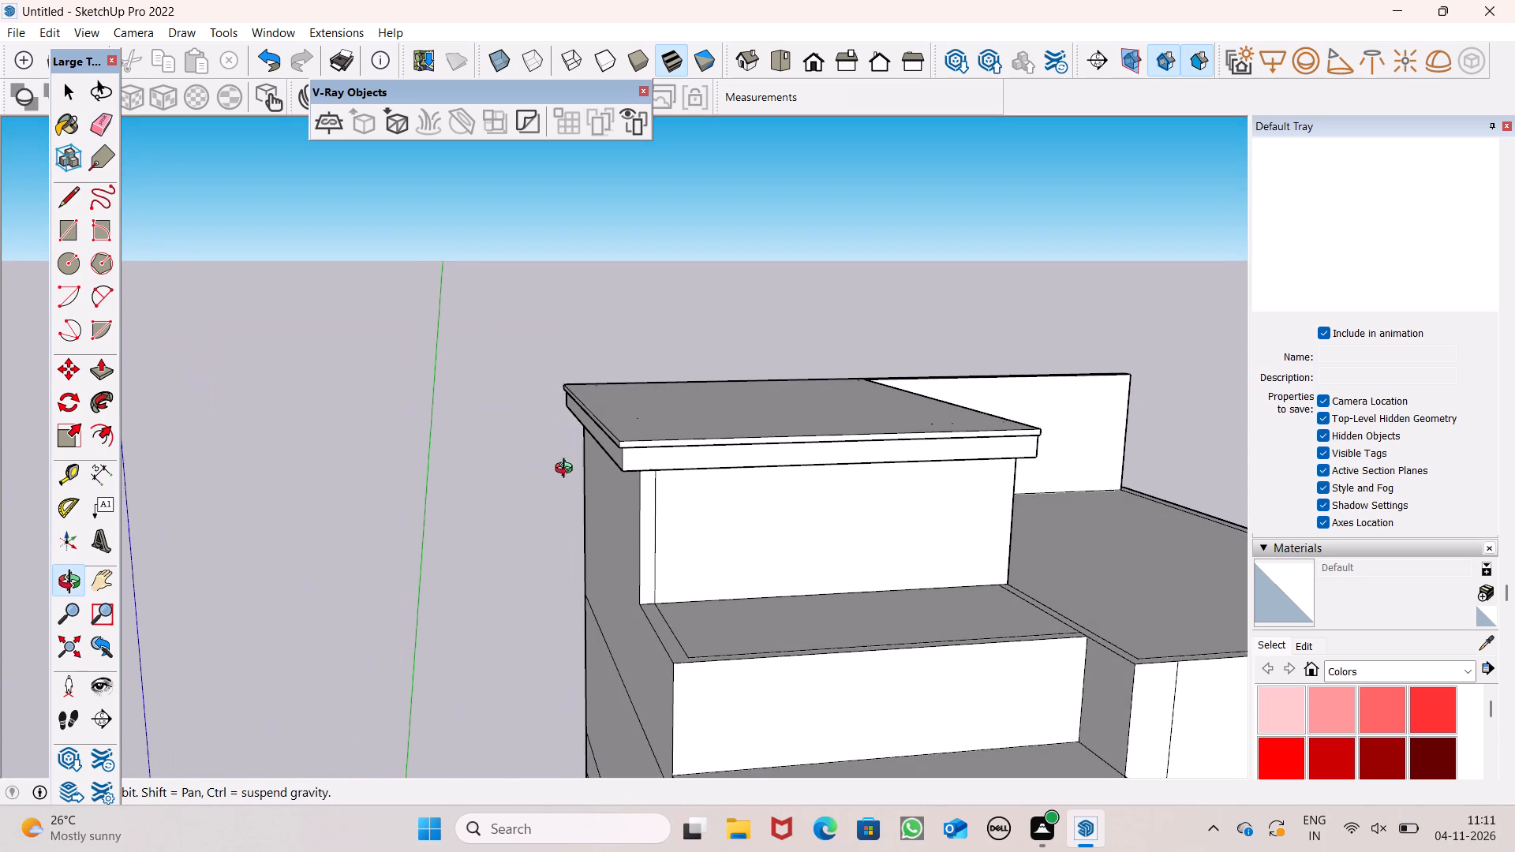
middle_click_drag(567, 470, 384, 459)
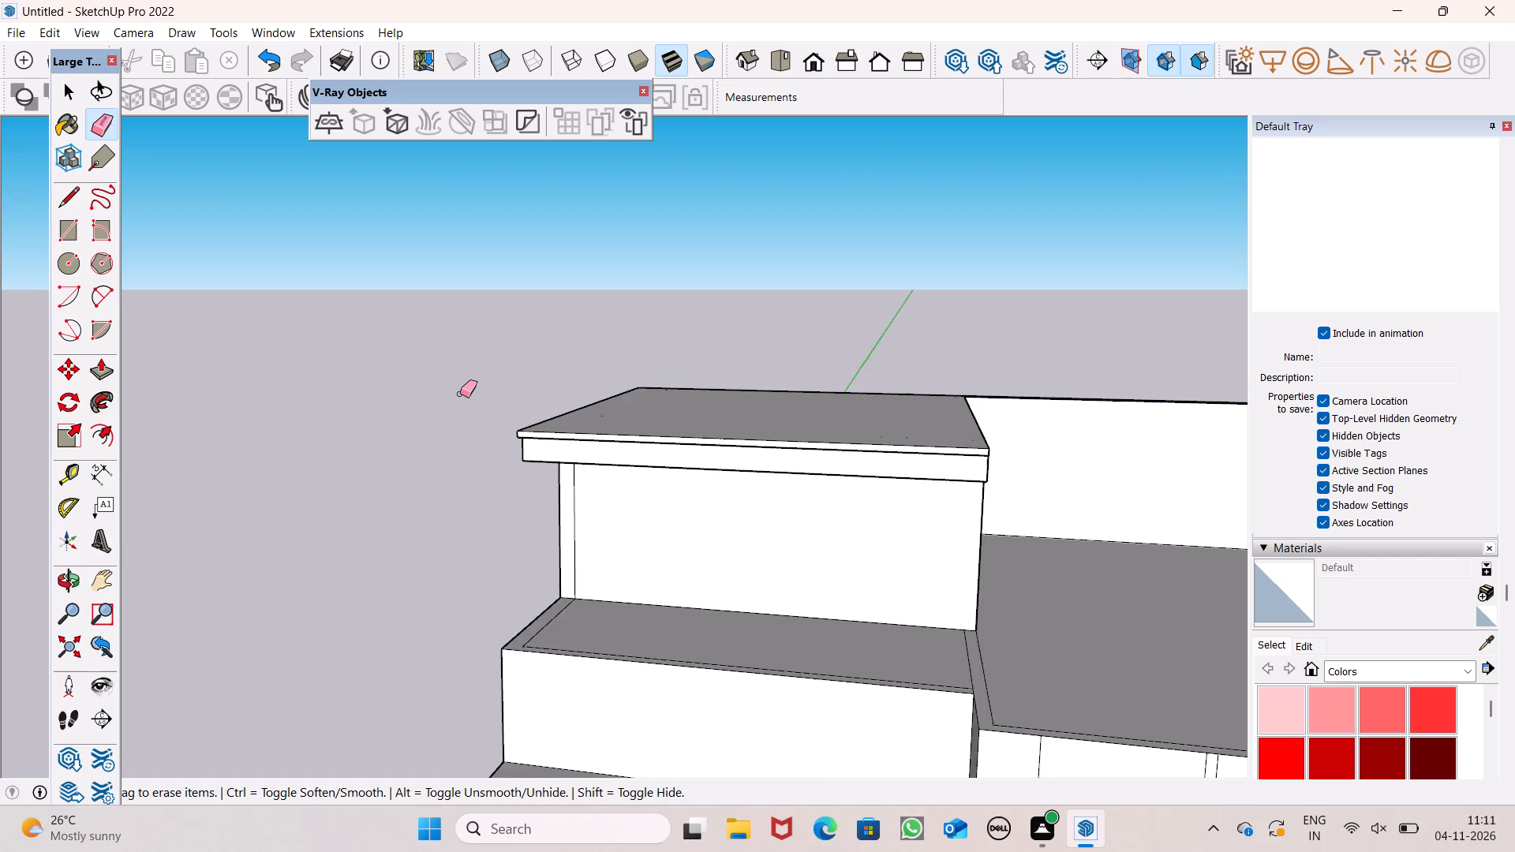
scroll(460, 394, "down", 2)
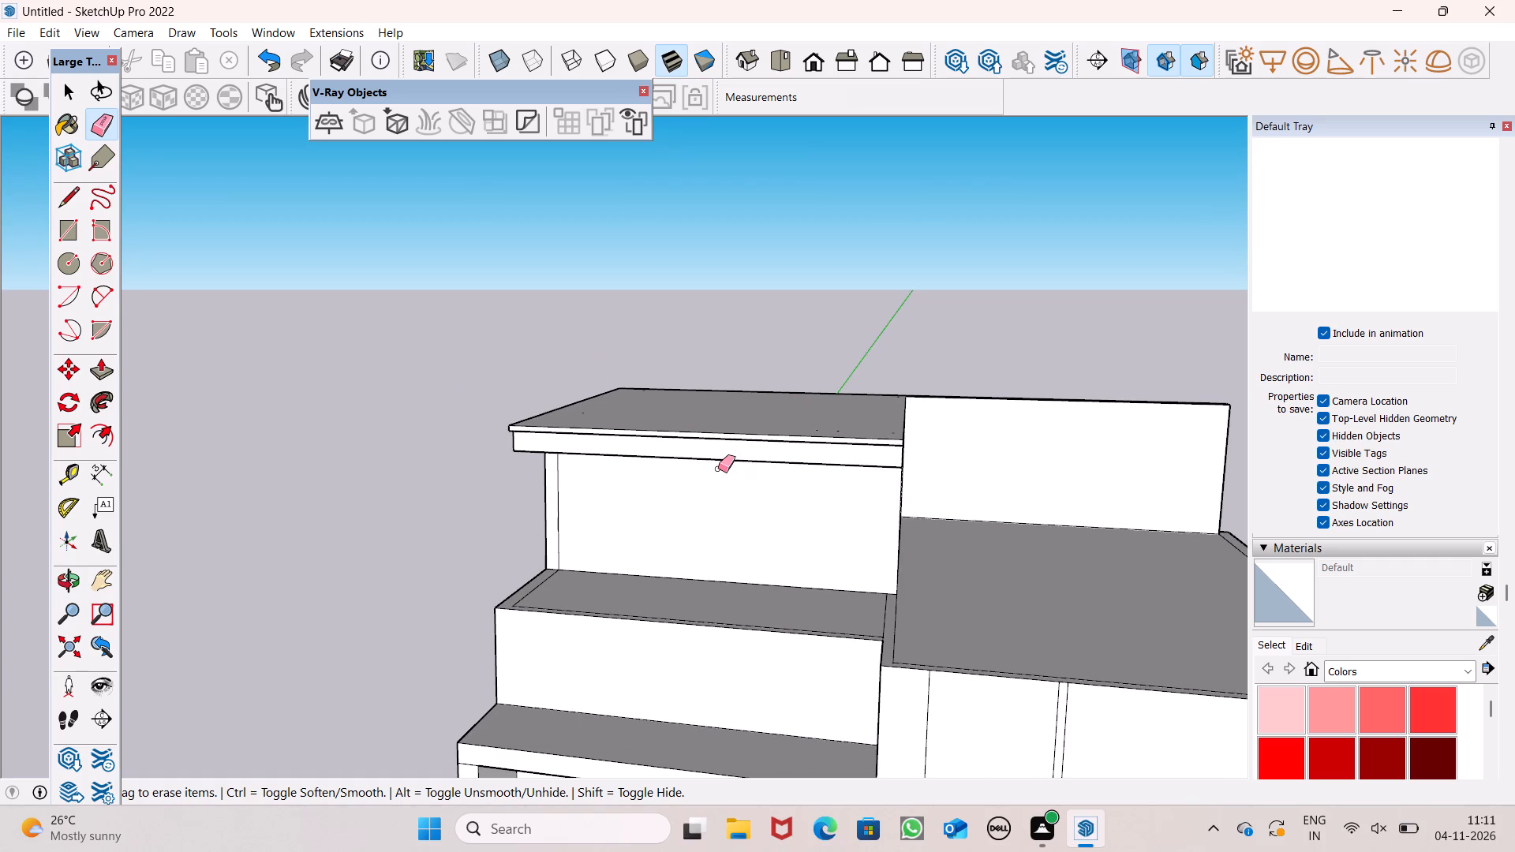
scroll(687, 468, "down", 1)
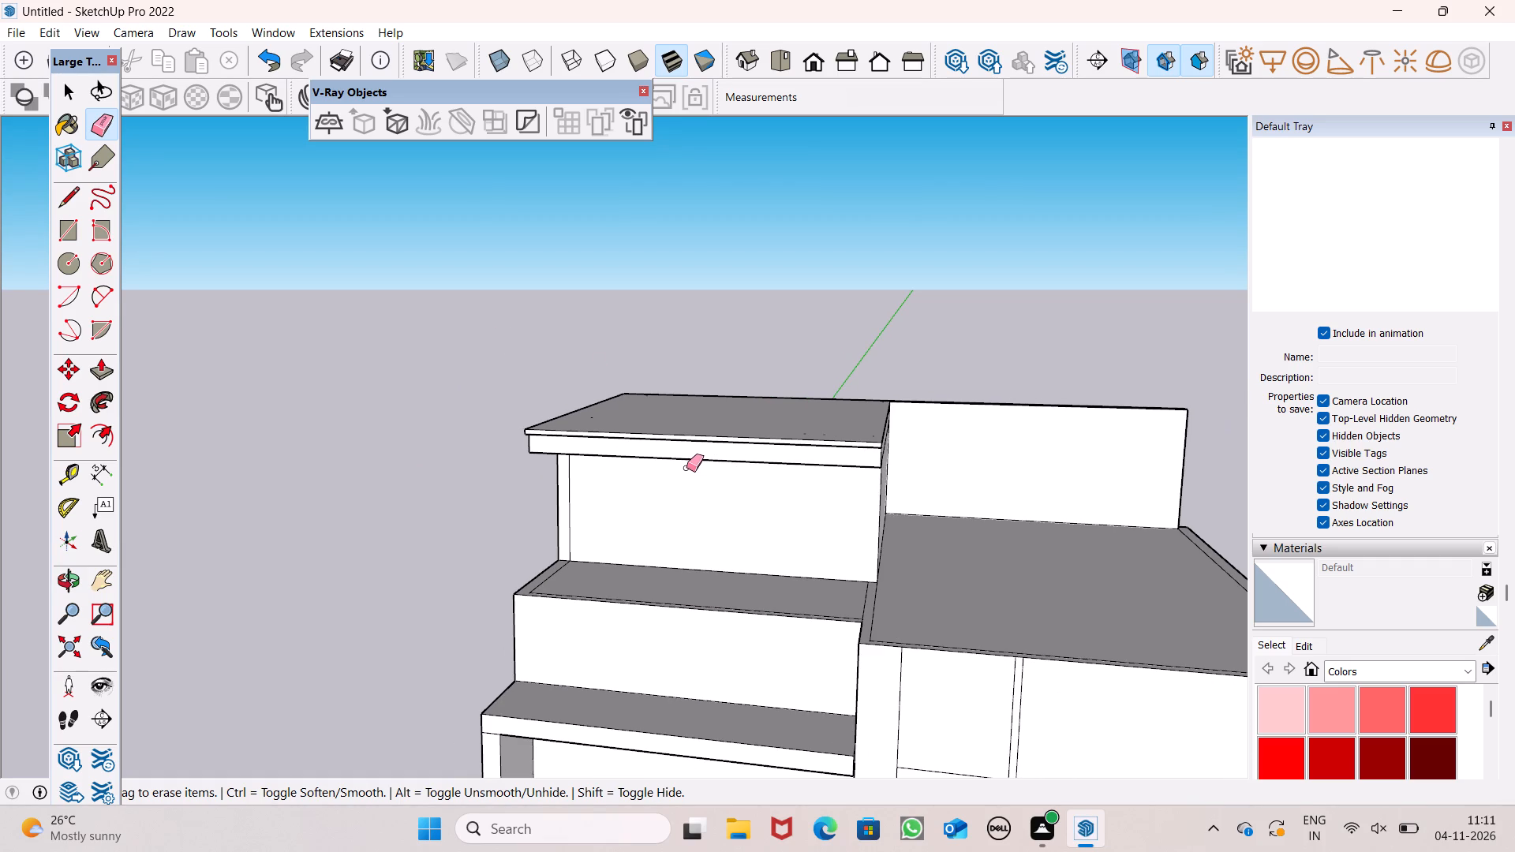
scroll(874, 459, "down", 4)
middle_click_drag(807, 477, 1027, 349)
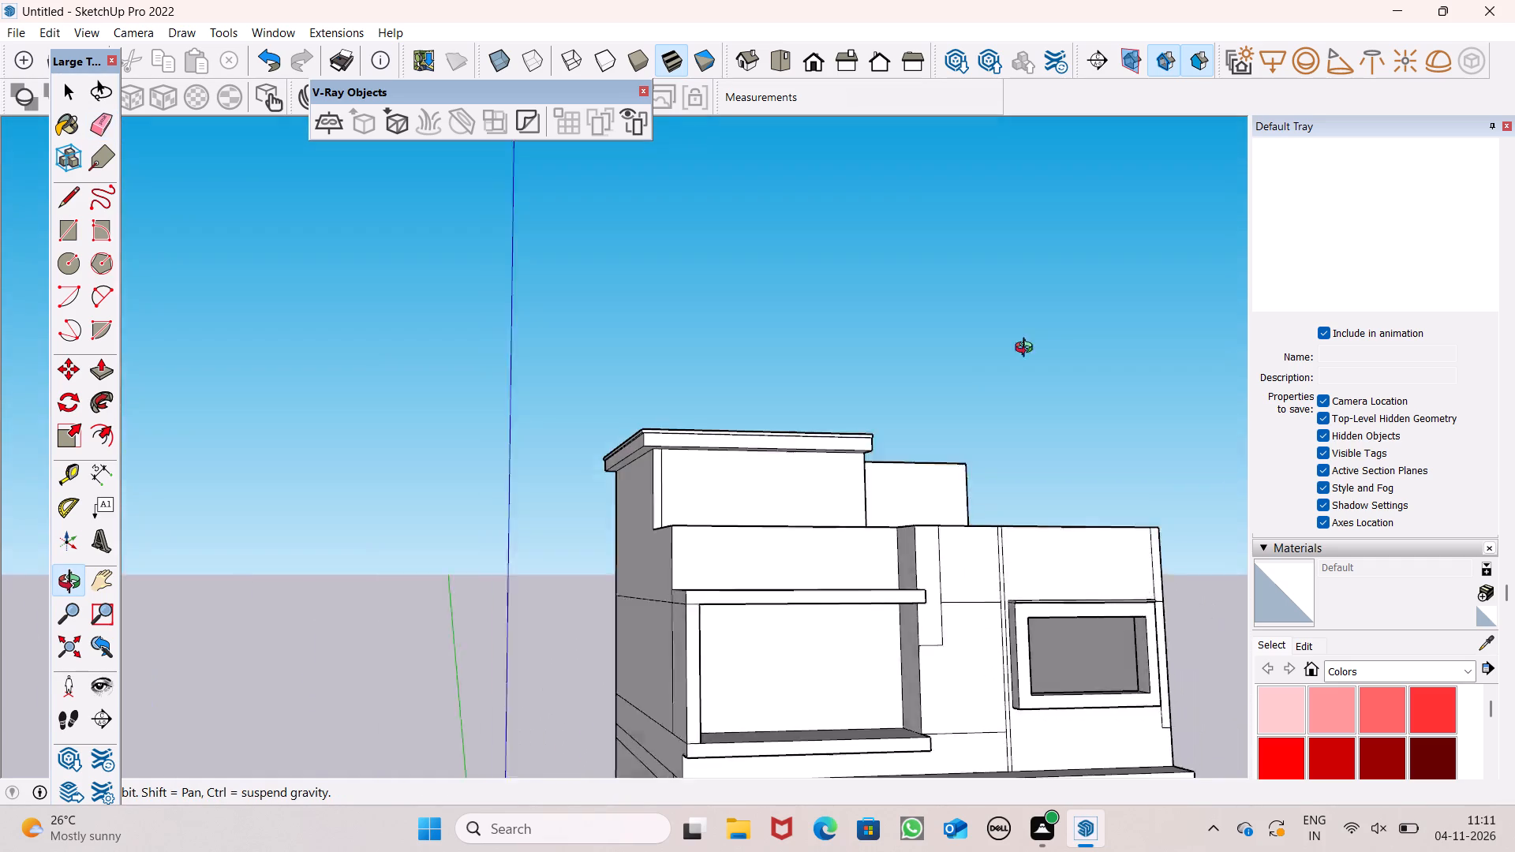
middle_click_drag(1027, 349, 1068, 334)
scroll(642, 406, "up", 6)
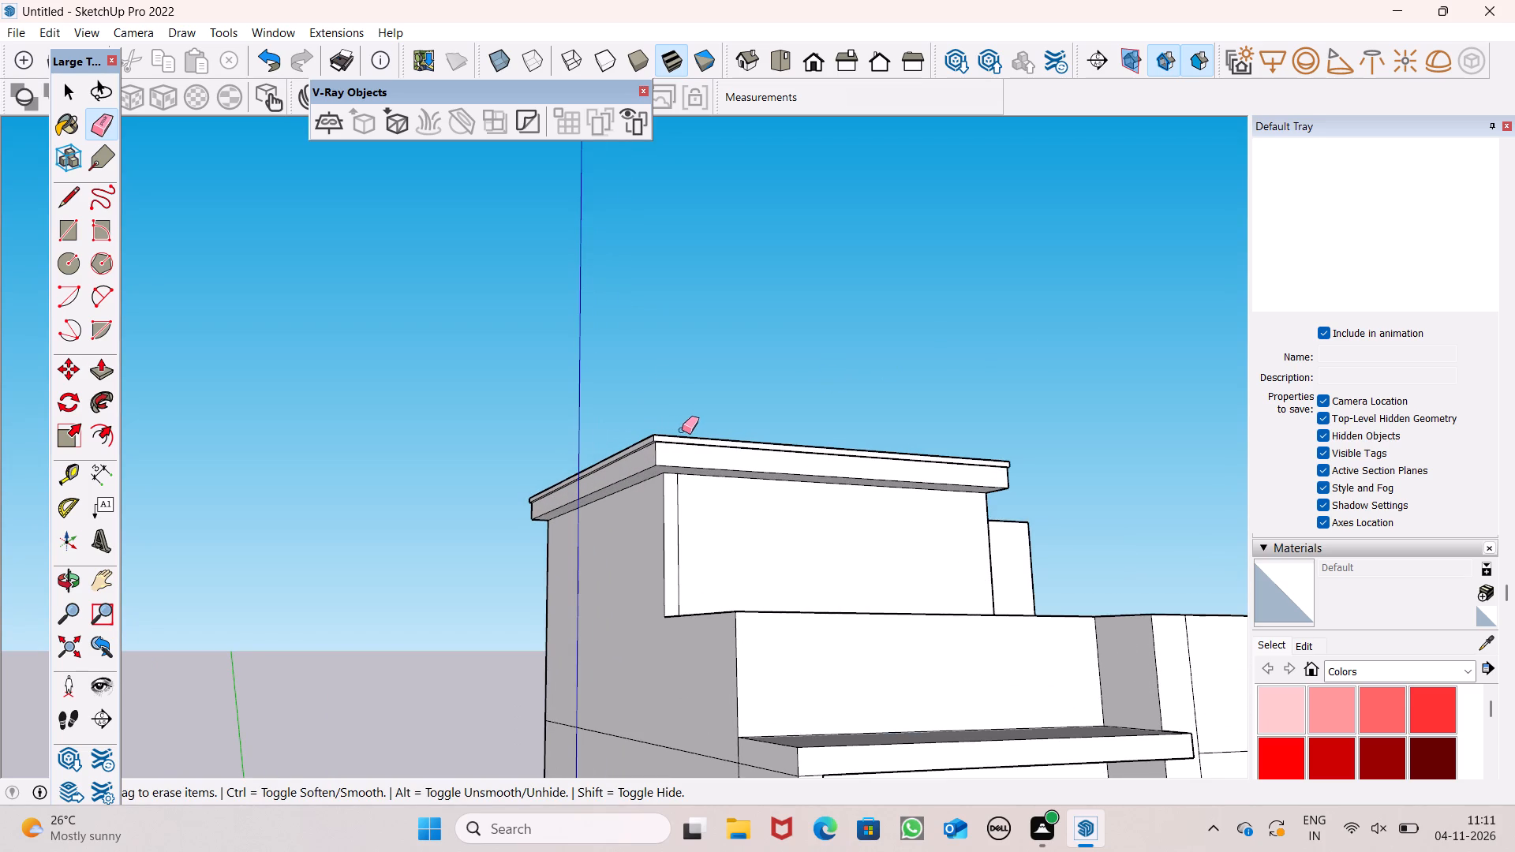
scroll(708, 469, "down", 1)
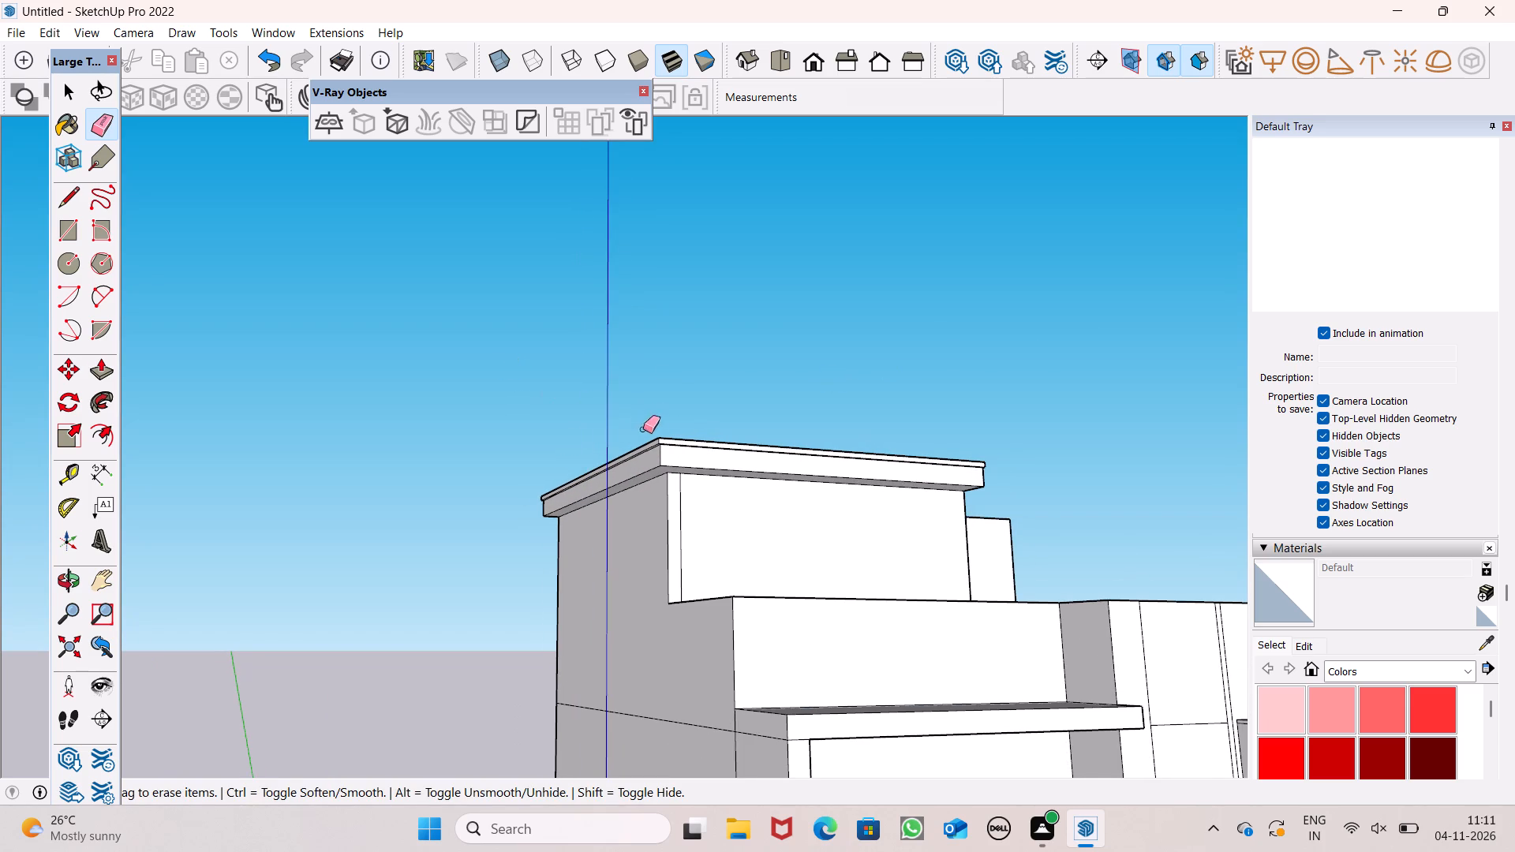
scroll(645, 432, "down", 1)
middle_click_drag(693, 482, 680, 547)
scroll(734, 480, "down", 3)
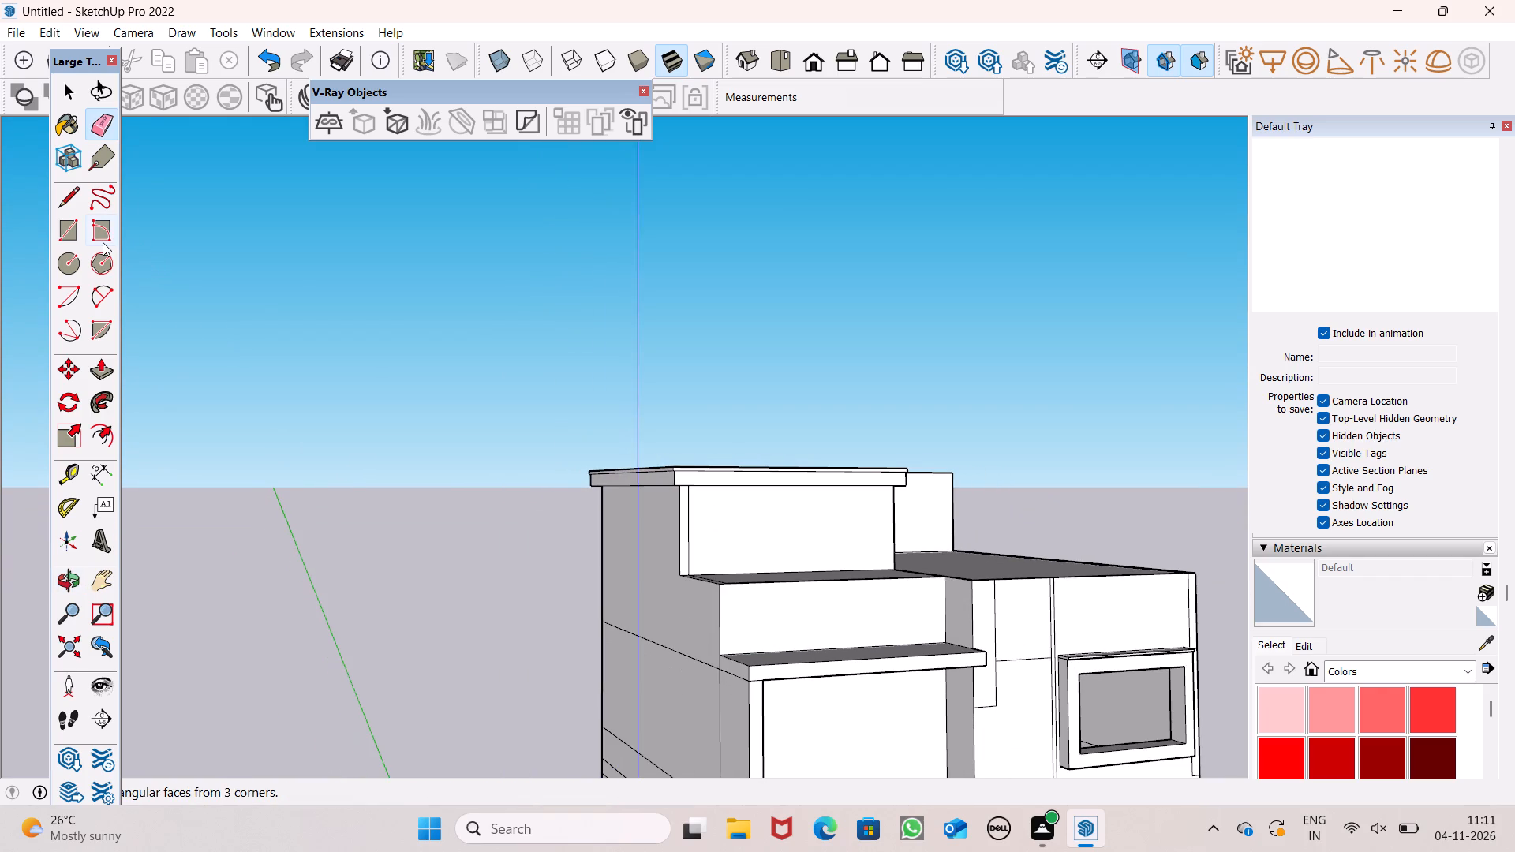
Erase the vertical seam on the rooftop room's front wall near the plain side wall's corner.
scroll(573, 394, "down", 1)
middle_click_drag(644, 445, 703, 352)
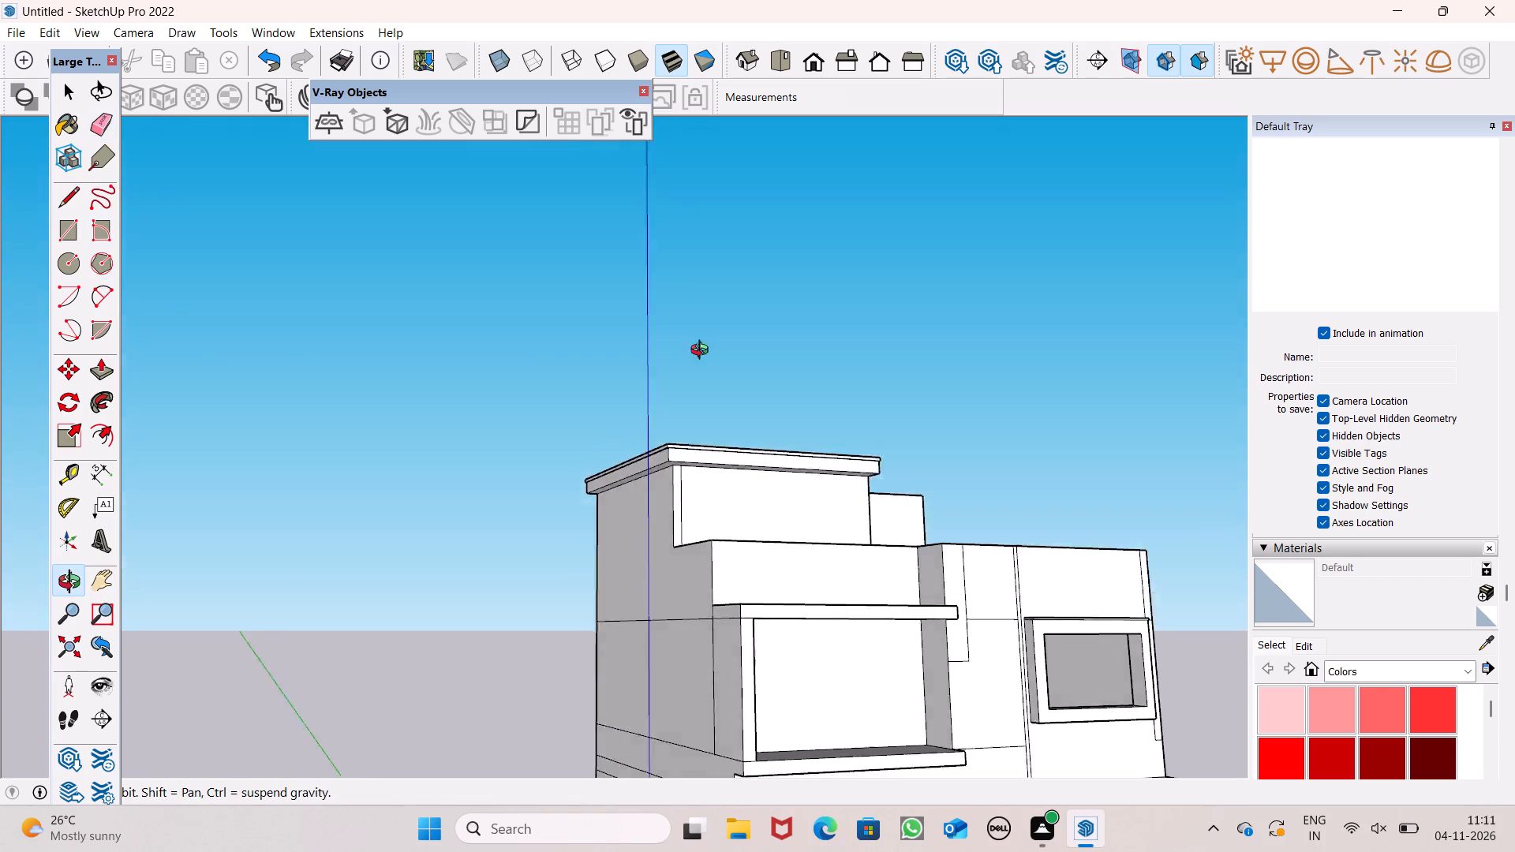
middle_click_drag(703, 352, 771, 294)
scroll(735, 484, "up", 7)
left_click_drag(692, 488, 691, 480)
left_click(691, 480)
left_click(694, 473)
scroll(675, 412, "down", 1)
left_click(697, 480)
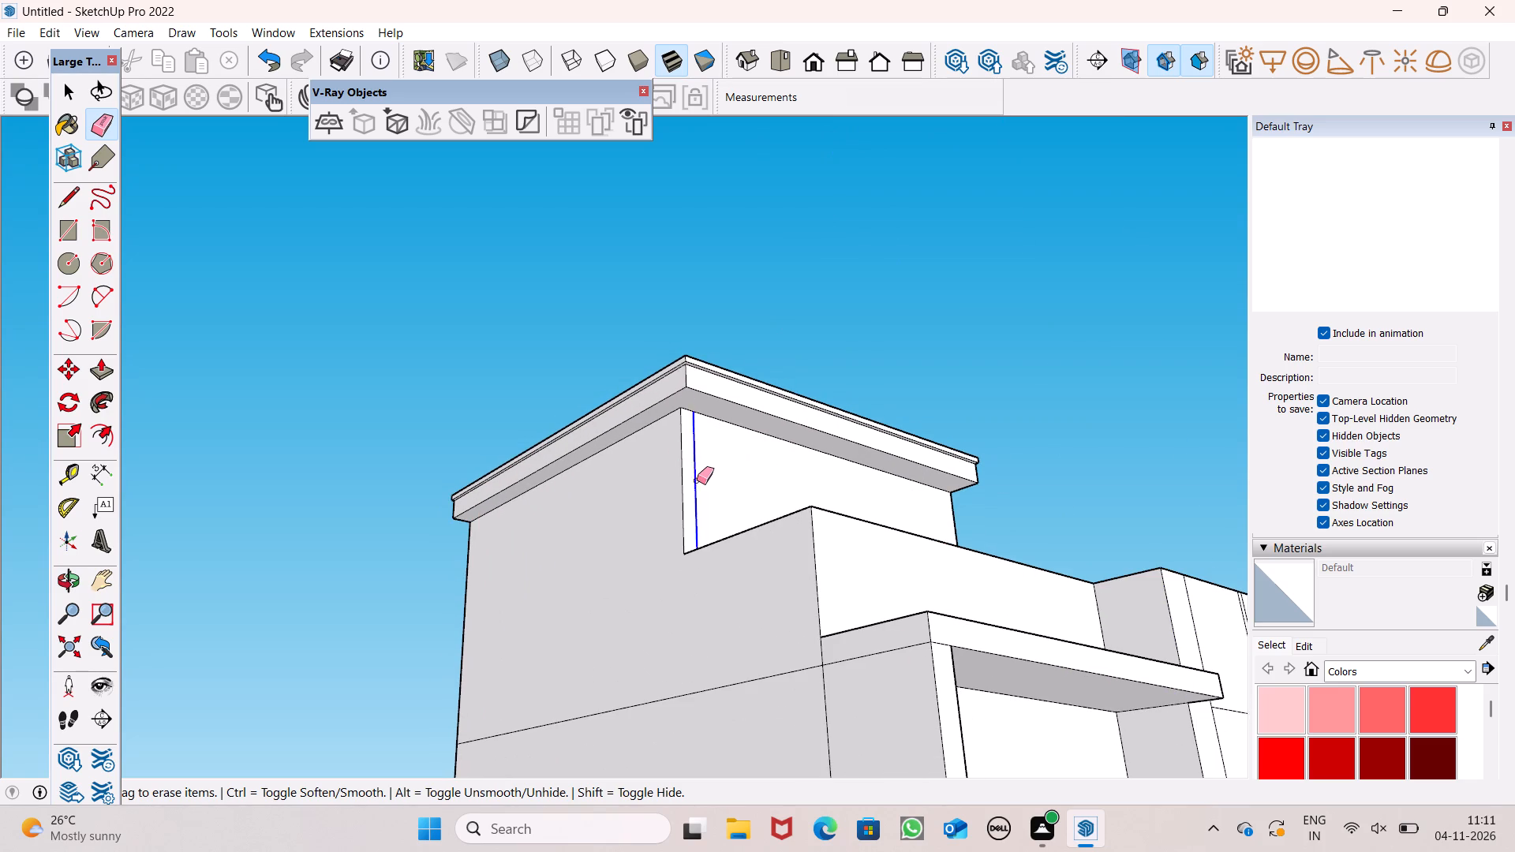
scroll(664, 368, "down", 2)
middle_click_drag(728, 427, 713, 559)
scroll(726, 432, "up", 1)
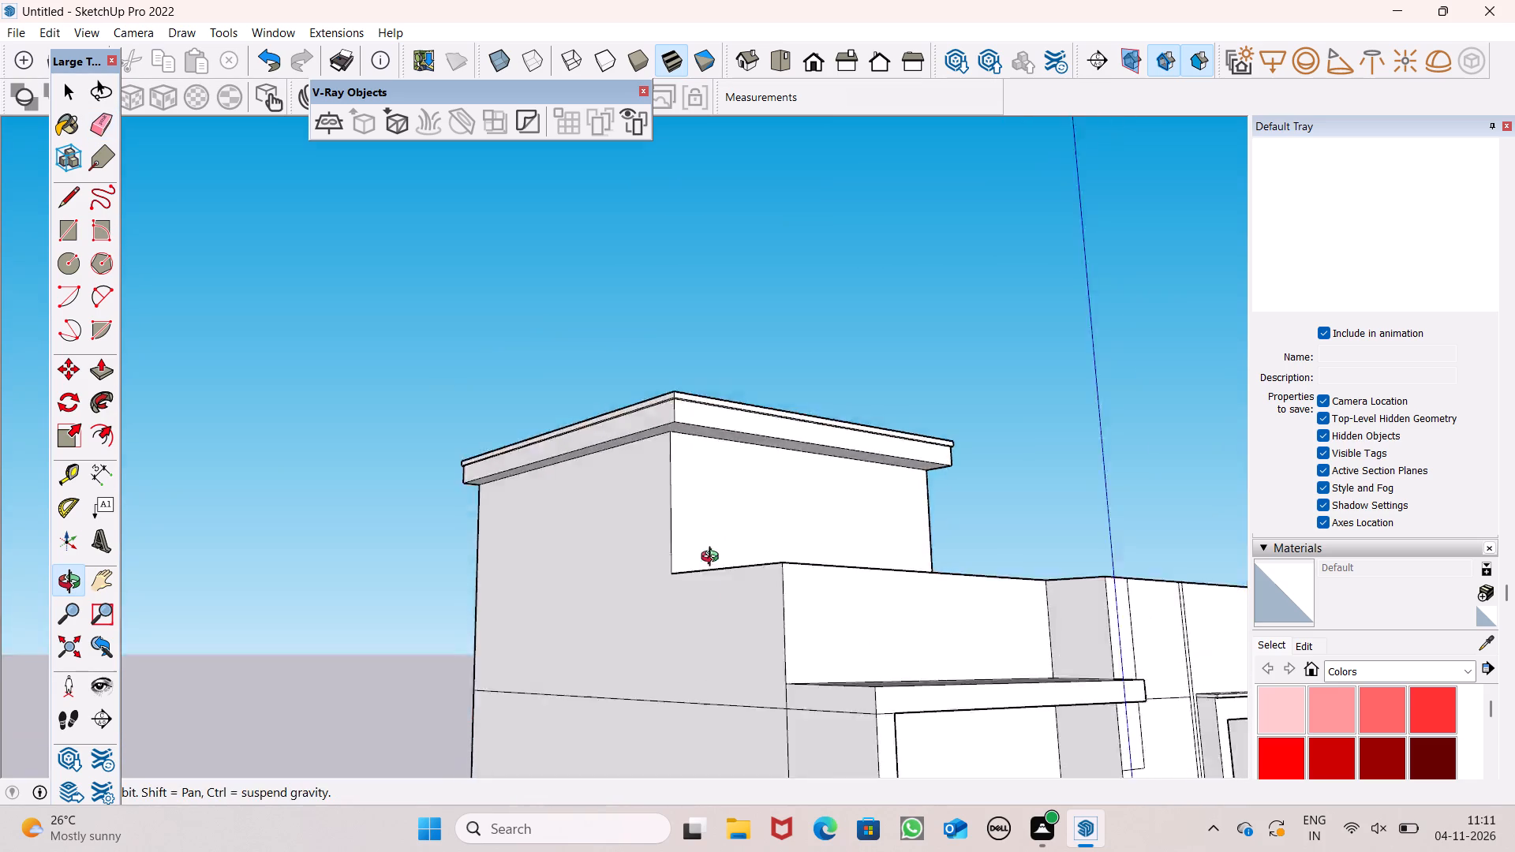
middle_click_drag(713, 559, 701, 618)
key("space")
Draw a 7' 8 11/16" by 10 3/4" rectangle on the terrace floor from the rooftop room's front terrace-side corner, continuing the front wall line.
scroll(671, 504, "down", 2)
middle_click_drag(803, 526, 462, 499)
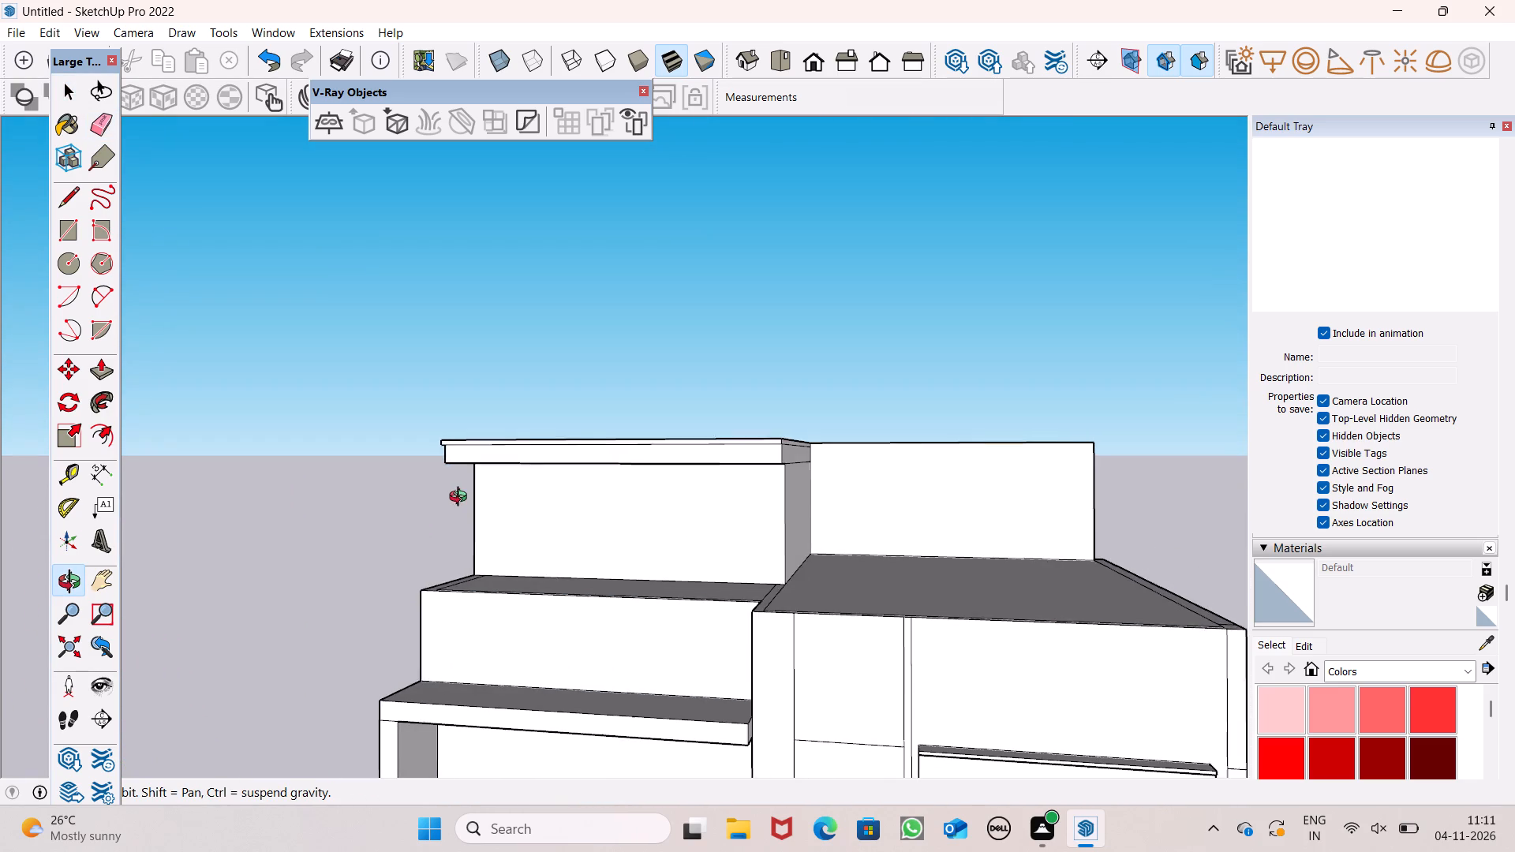
middle_click_drag(462, 499, 460, 497)
scroll(612, 447, "down", 3)
middle_click_drag(752, 499, 732, 639)
scroll(683, 549, "down", 2)
middle_click_drag(698, 545, 677, 553)
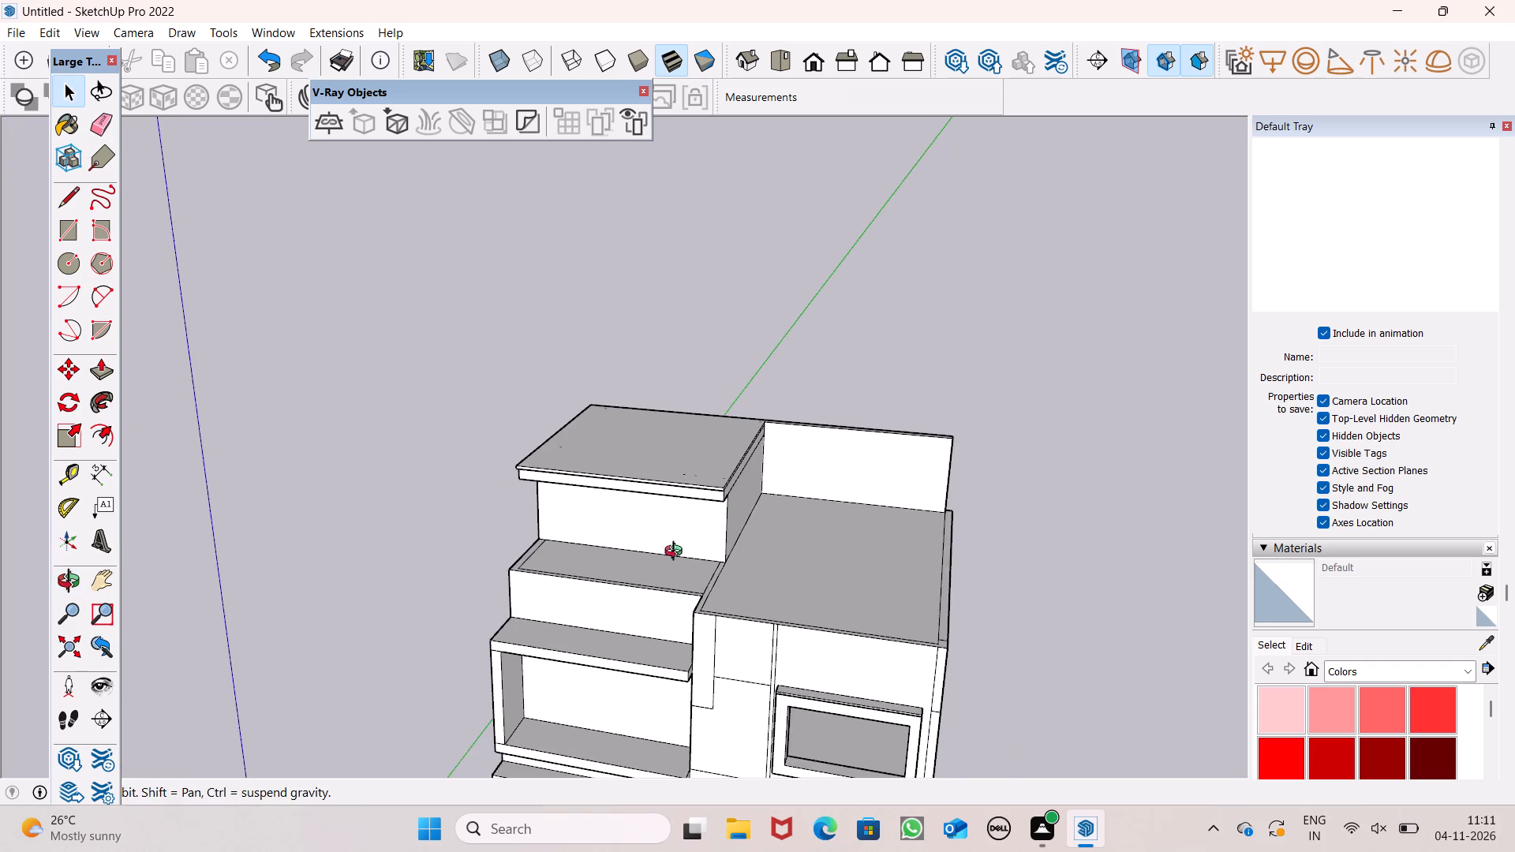
middle_click_drag(677, 553, 551, 572)
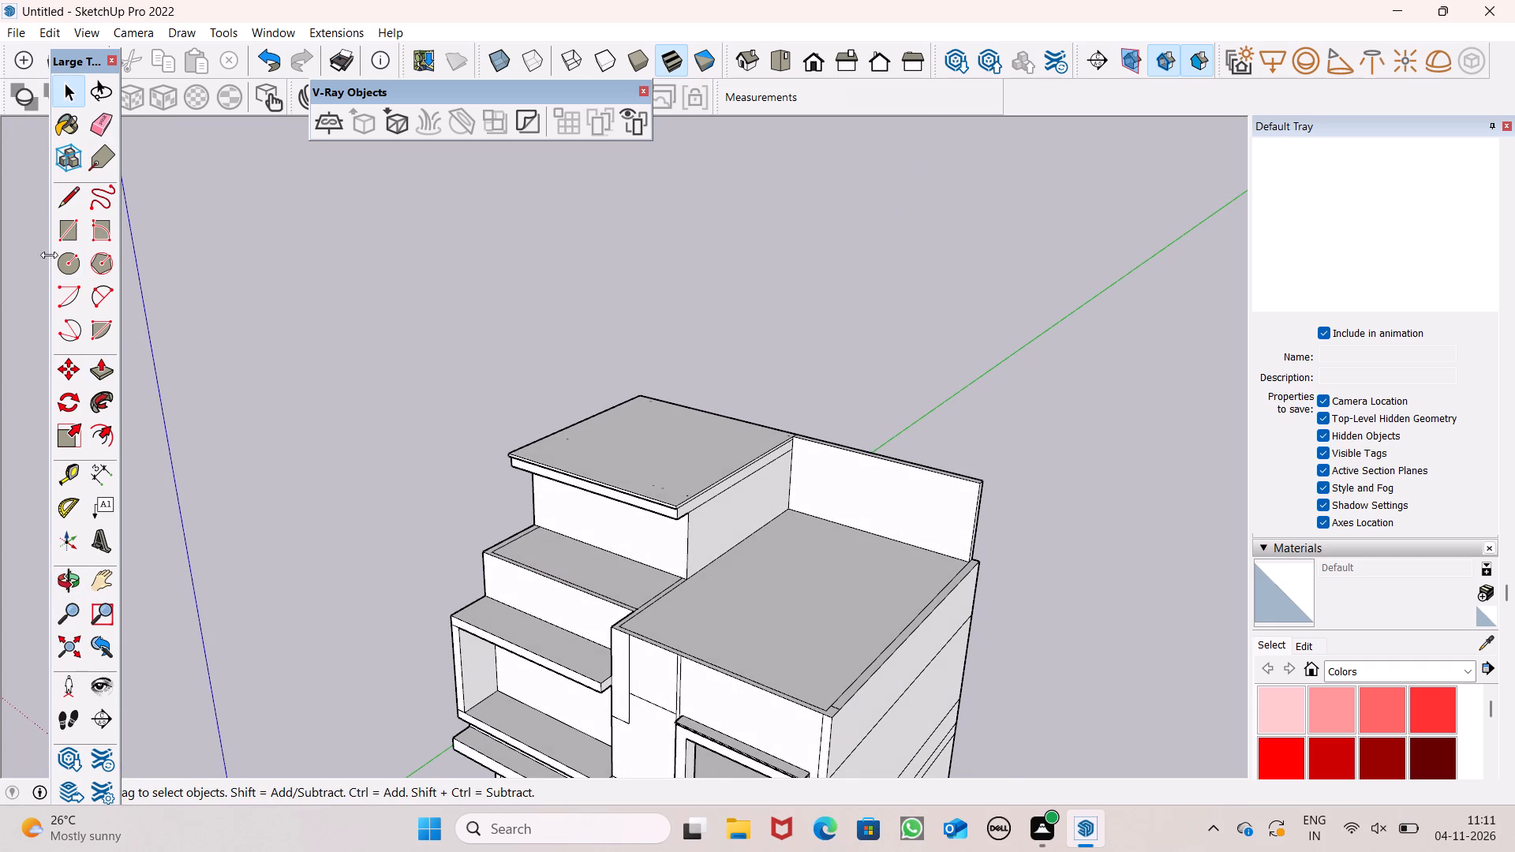
left_click(58, 226)
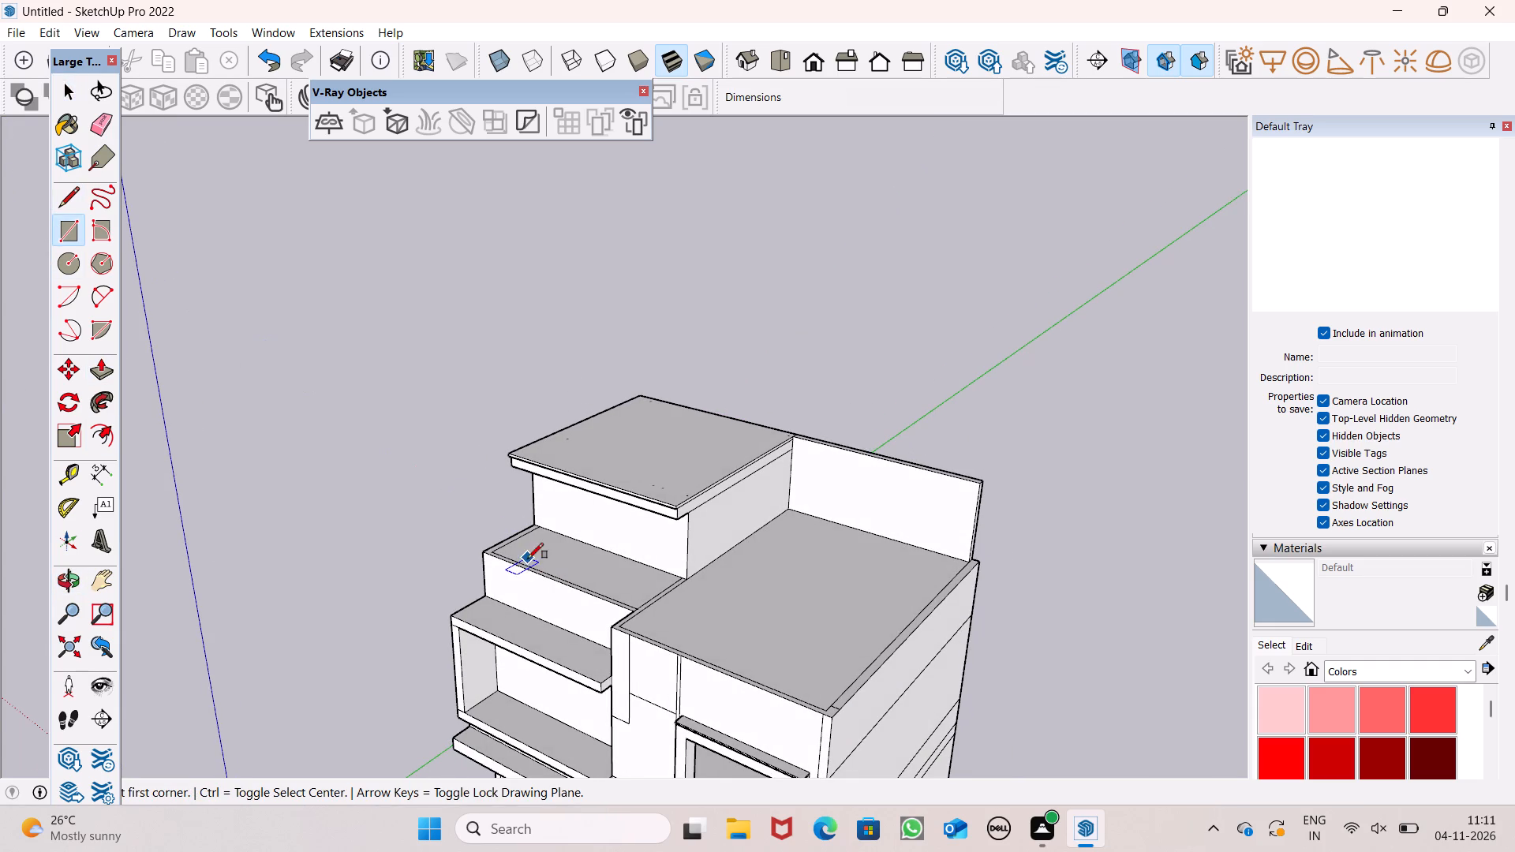
scroll(528, 559, "up", 3)
scroll(528, 484, "down", 4)
middle_click_drag(716, 612, 703, 636)
scroll(695, 565, "up", 6)
middle_click_drag(718, 588, 683, 677)
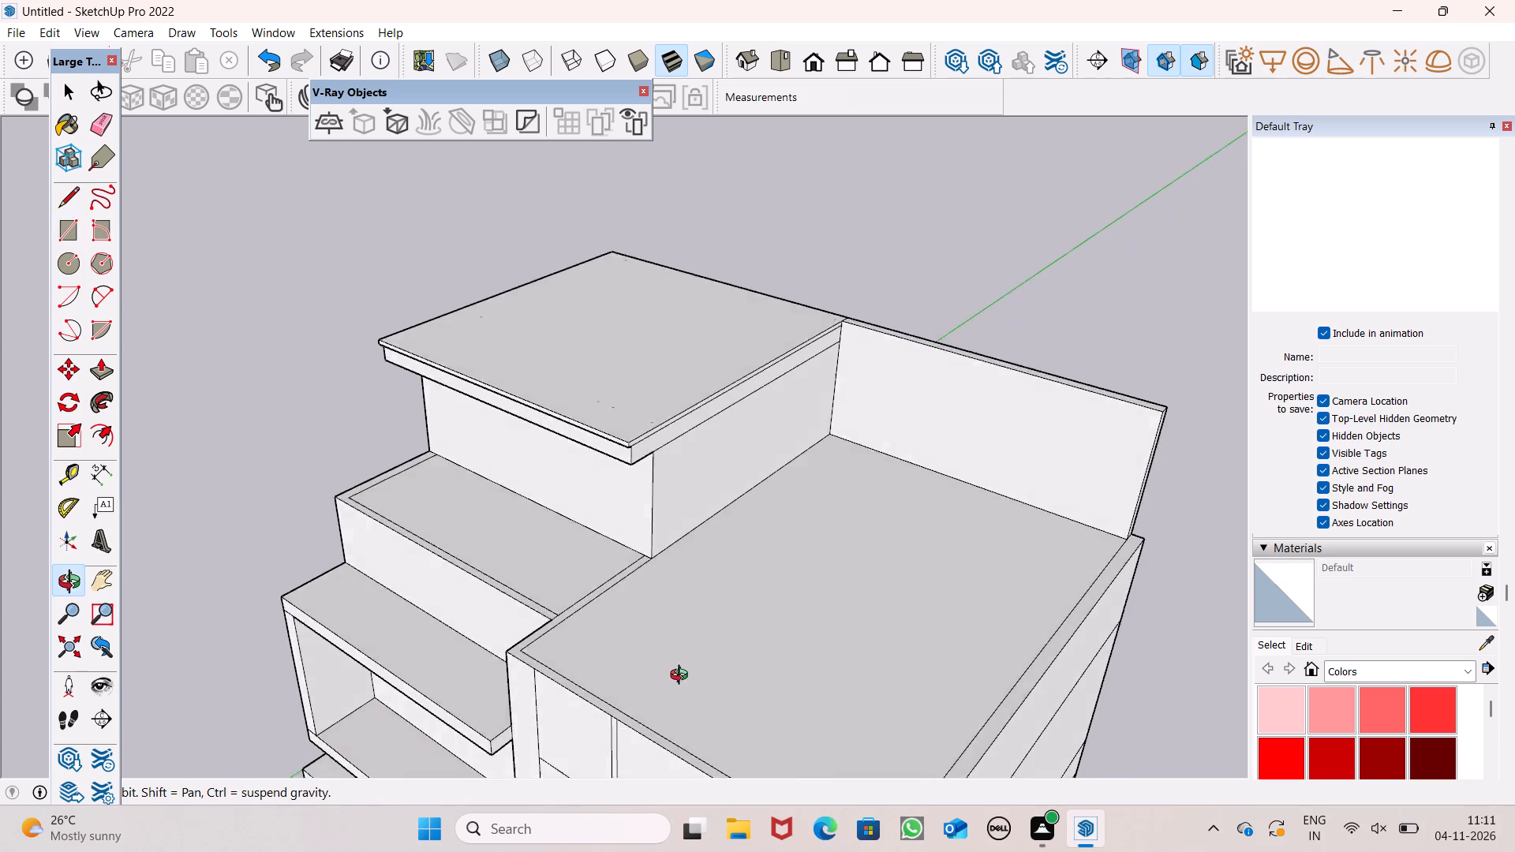
middle_click_drag(683, 677, 672, 697)
scroll(672, 700, "up", 7)
left_click(613, 537)
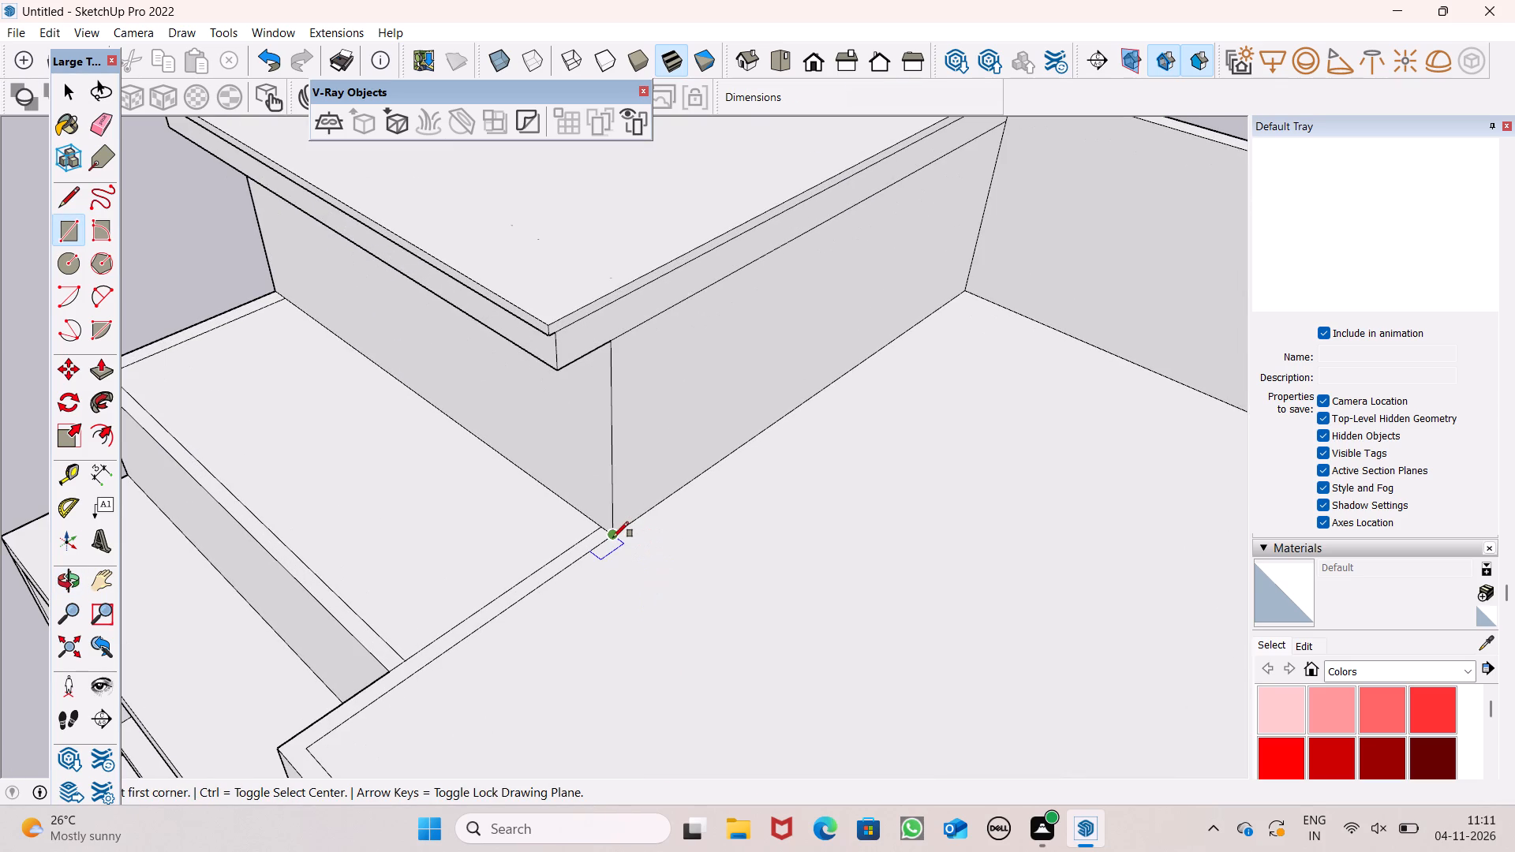
scroll(787, 635, "down", 2)
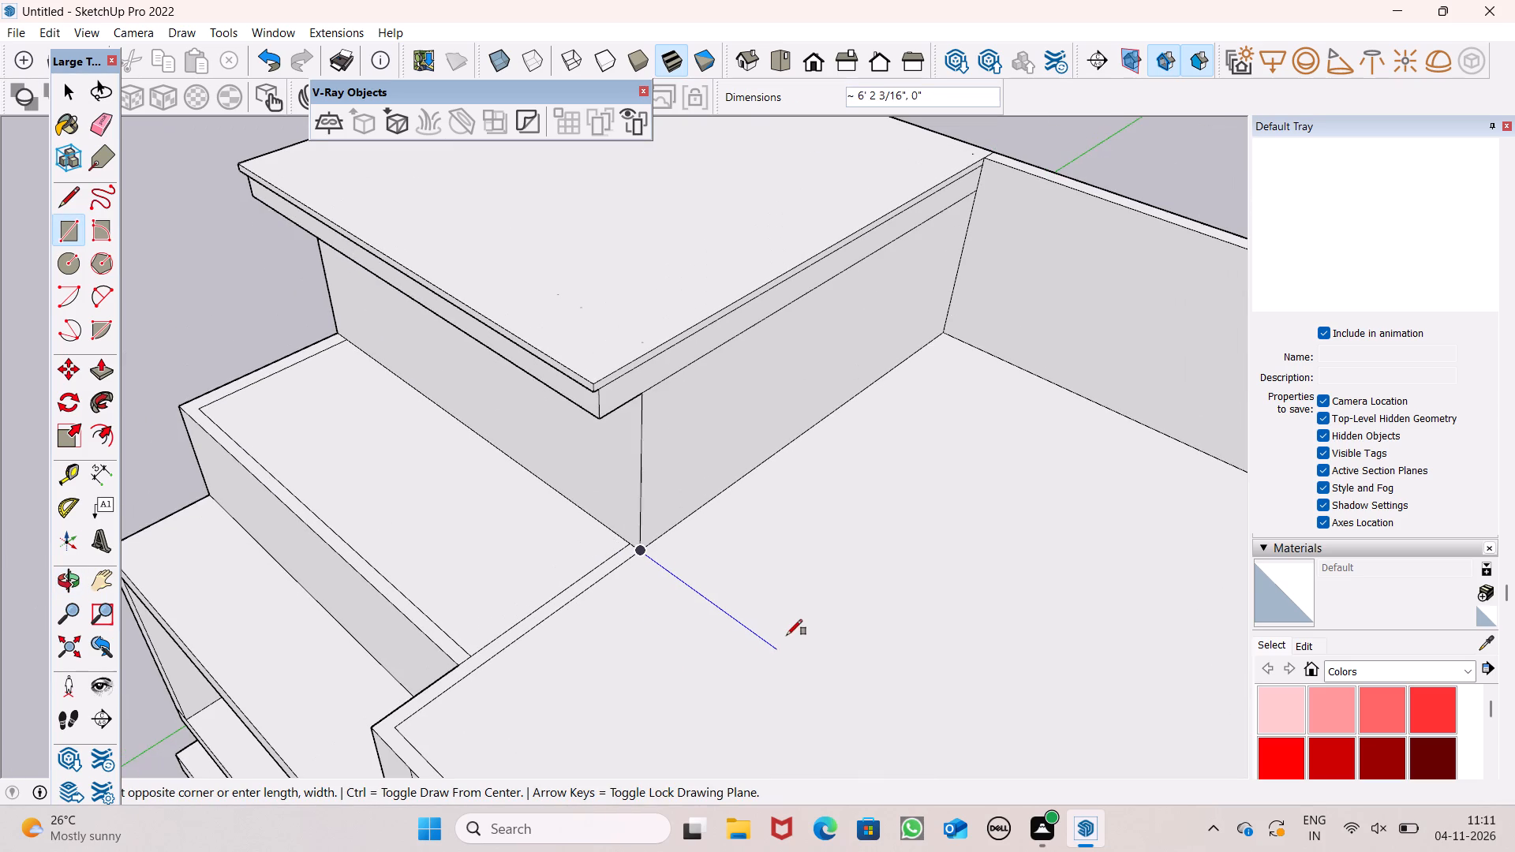
left_click(832, 661)
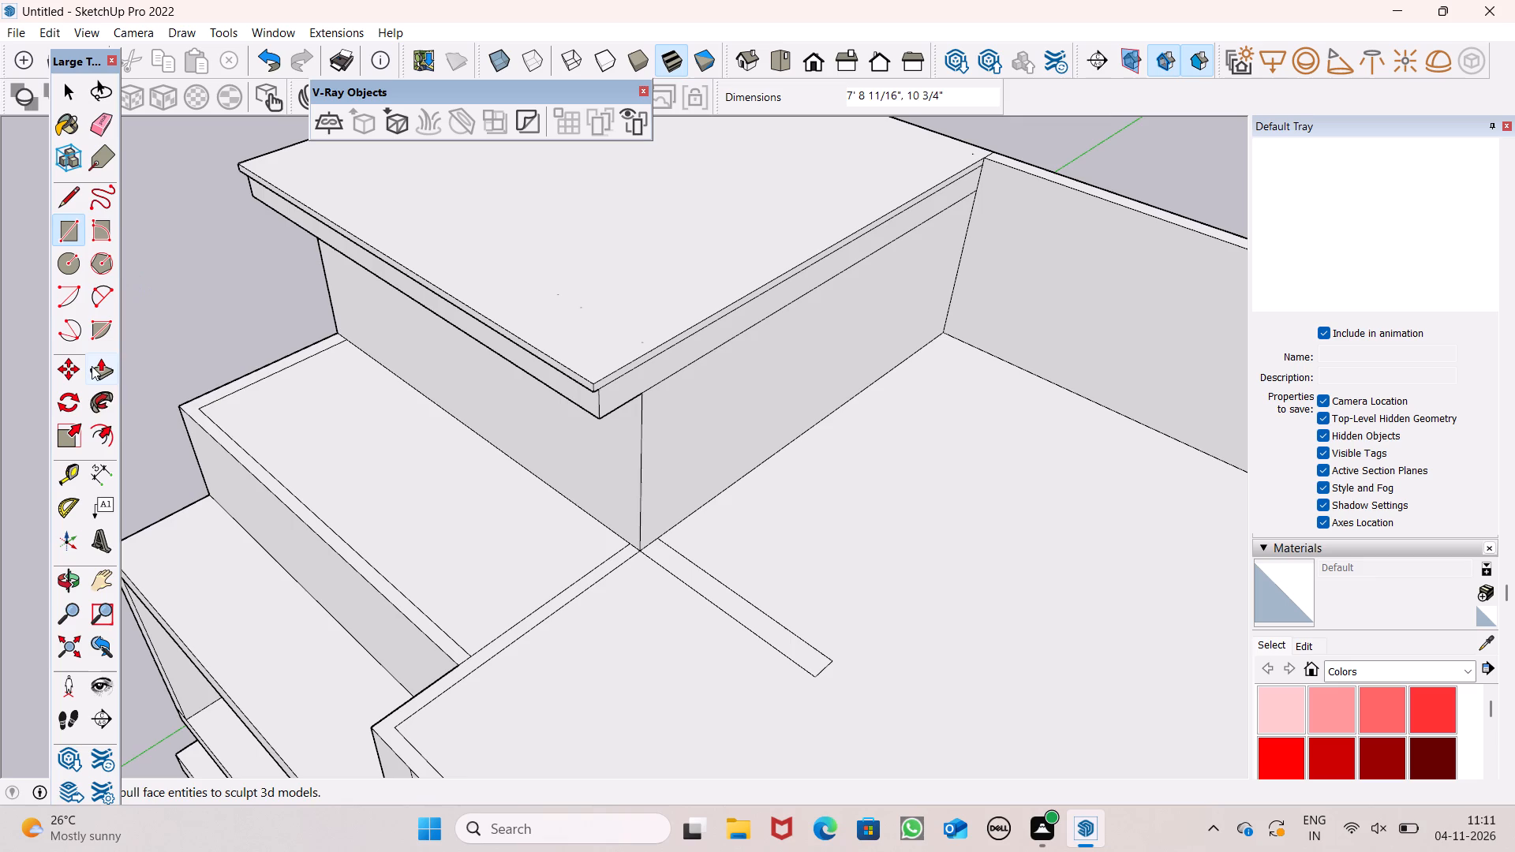
Push/pull the terrace-floor rectangle upward 7', and raise its top face another 4' 4 1/16" to form a wall panel.
left_click(93, 372)
scroll(428, 400, "down", 2)
middle_click_drag(444, 492, 470, 465)
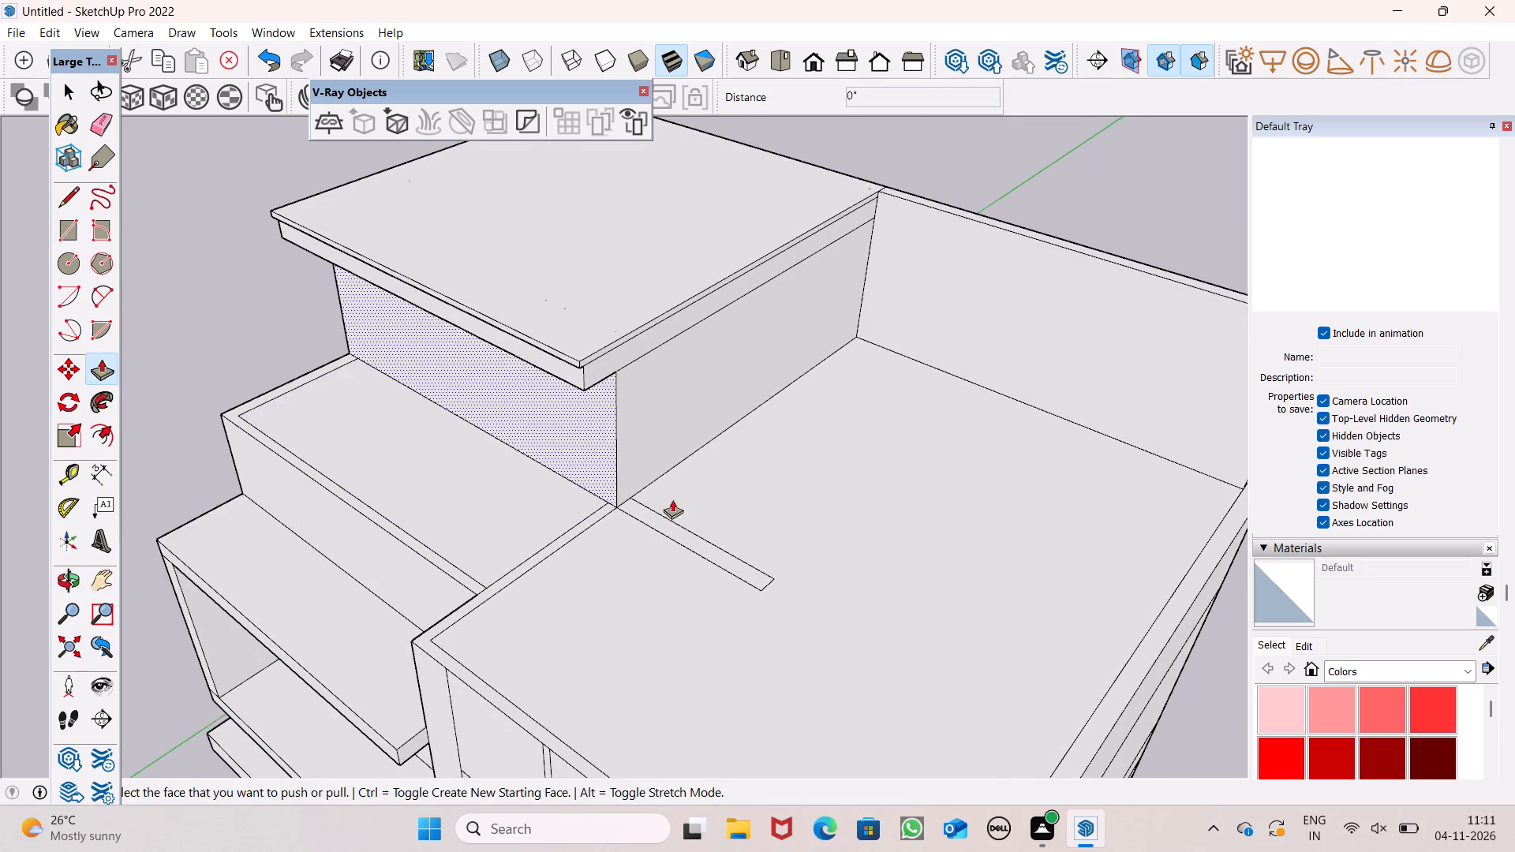
scroll(701, 512, "down", 2)
middle_click_drag(707, 518, 728, 517)
scroll(693, 518, "up", 2)
left_click_drag(717, 540, 737, 380)
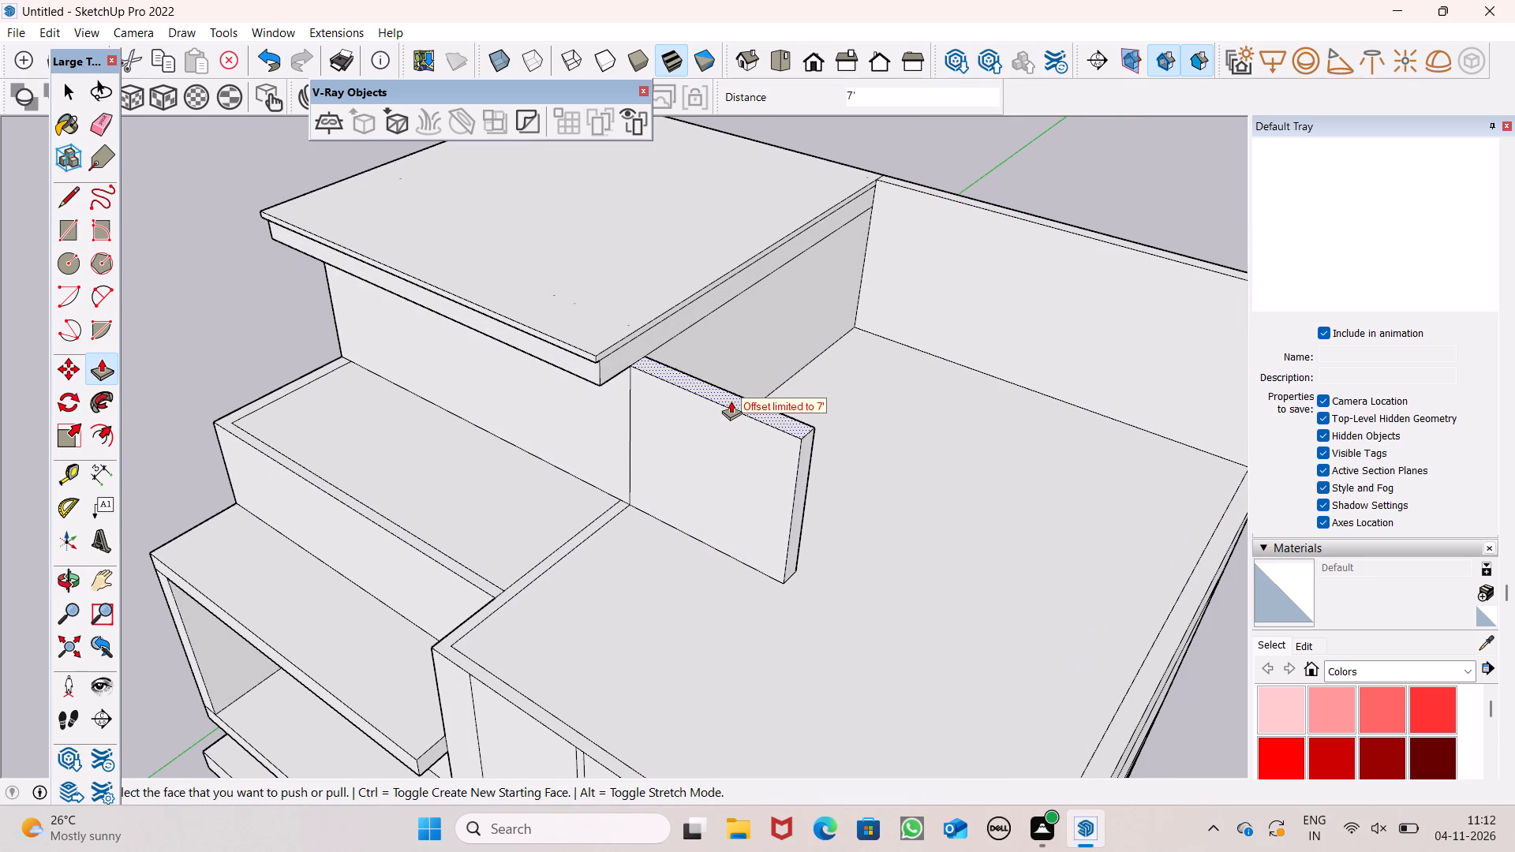
left_click_drag(731, 401, 752, 297)
Draw a vertical line down the full height of the terrace wall panel's front face, close to its rooftop-room edge.
scroll(566, 379, "down", 3)
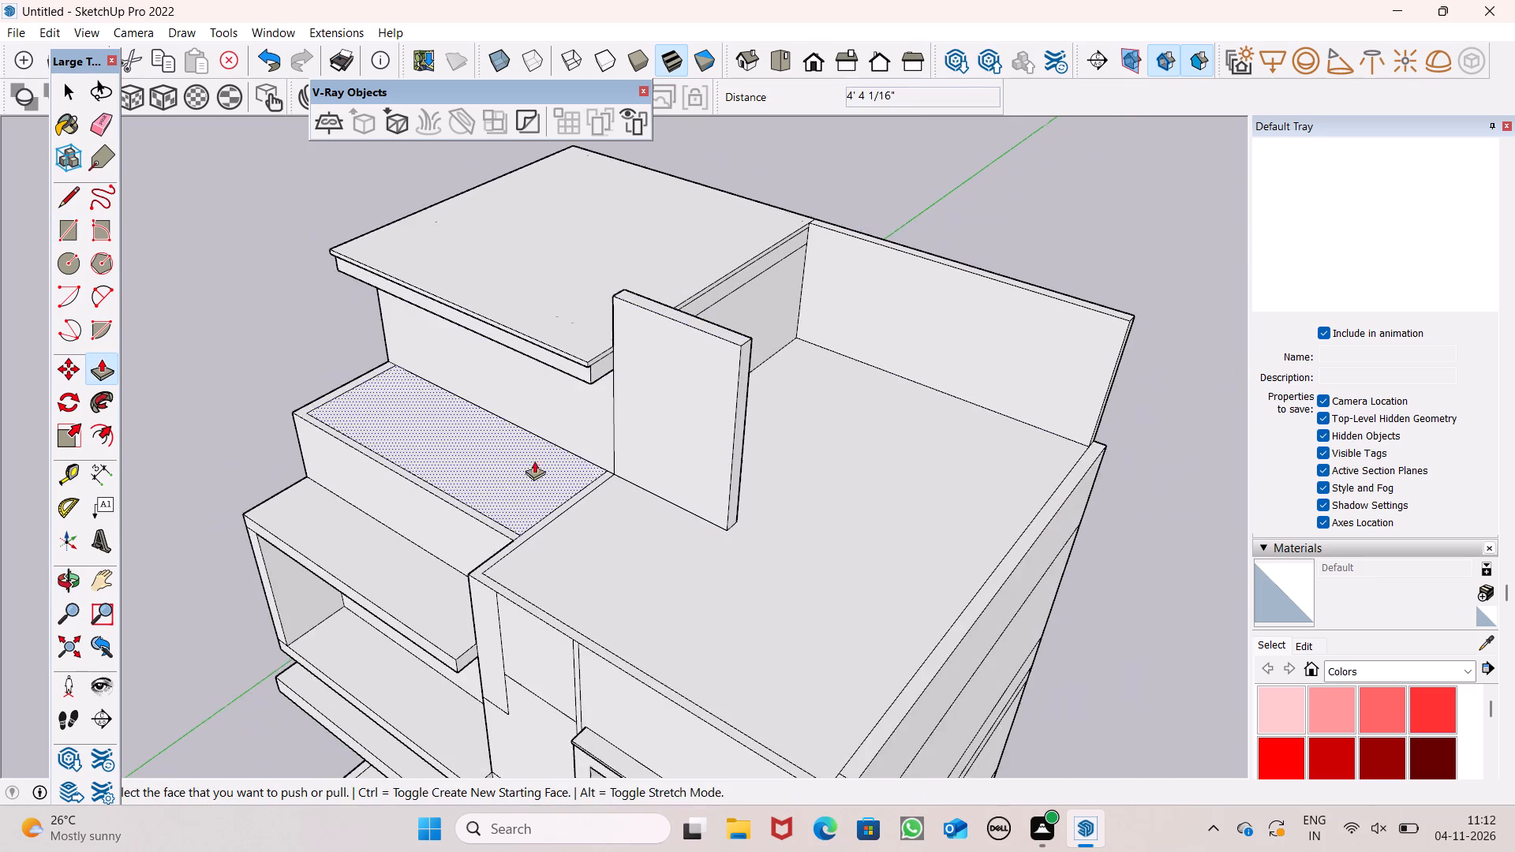
middle_click_drag(524, 488, 749, 434)
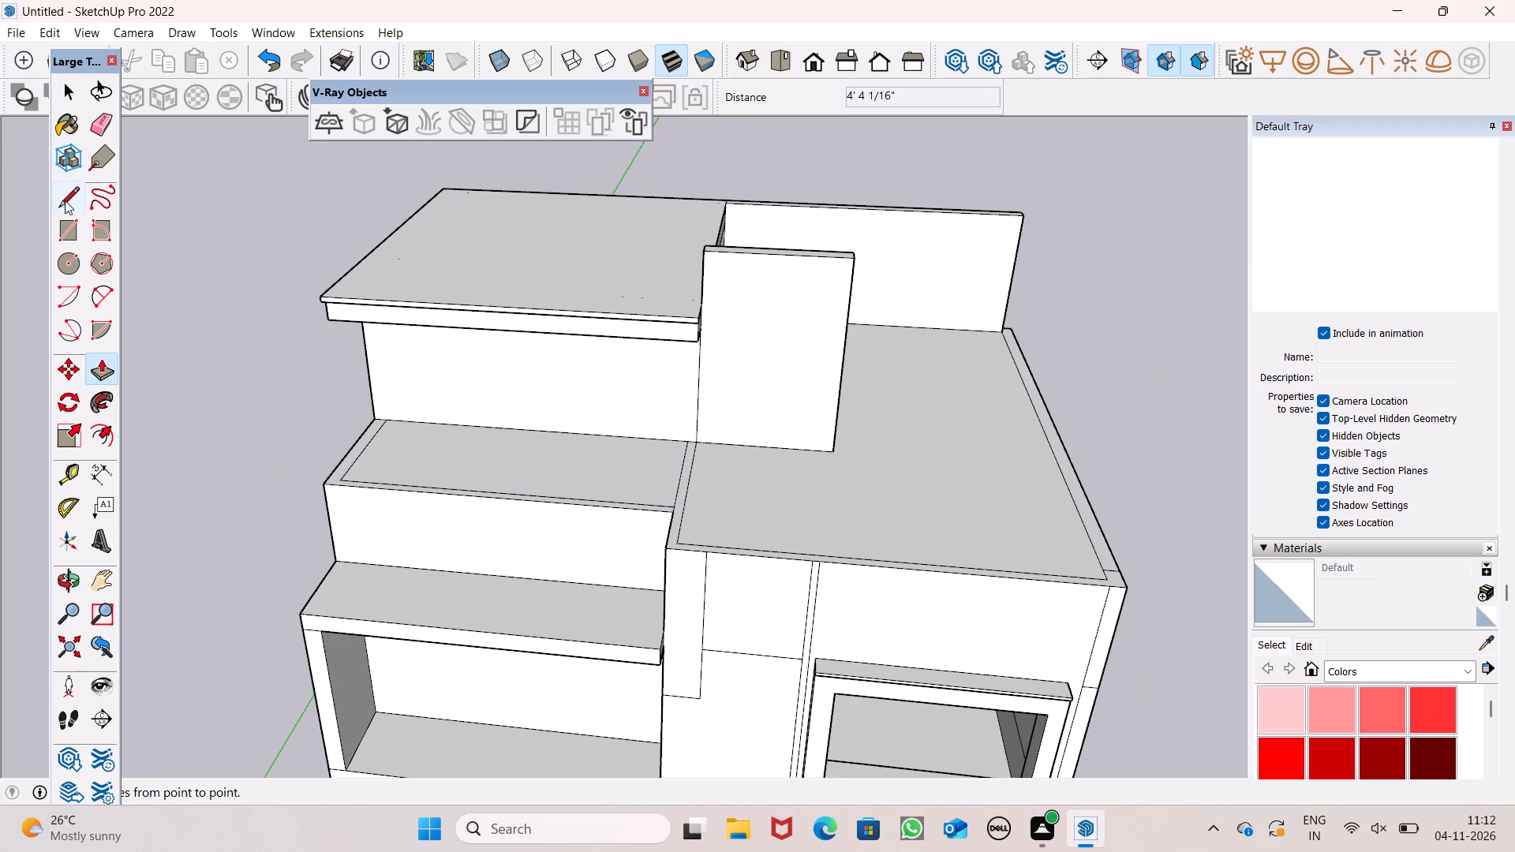
left_click(65, 200)
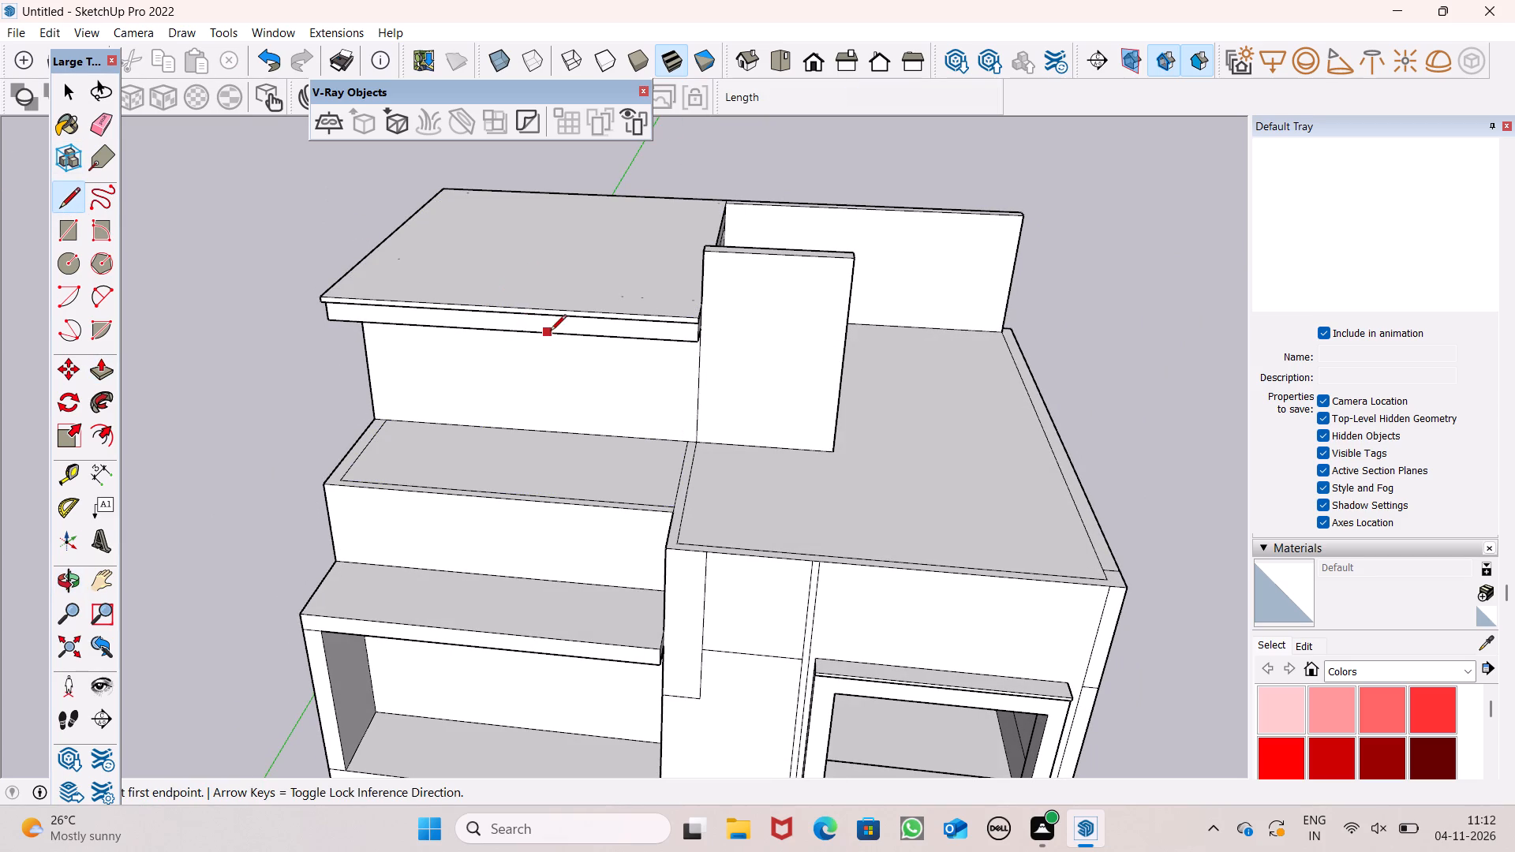
scroll(551, 332, "down", 3)
middle_click_drag(713, 330, 705, 303)
scroll(705, 297, "up", 4)
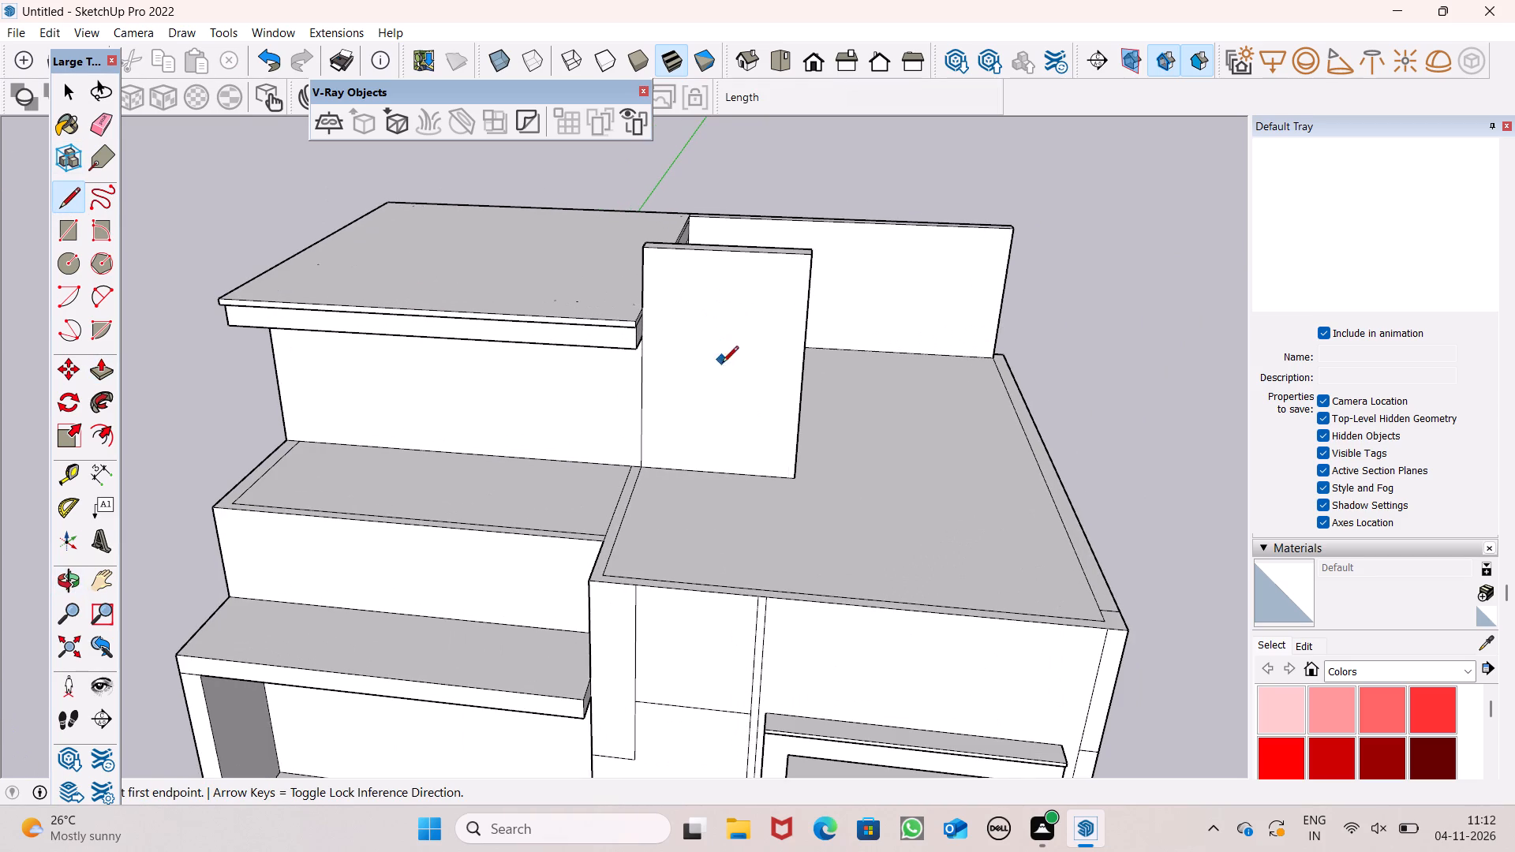
middle_click_drag(723, 383, 741, 374)
scroll(744, 352, "up", 4)
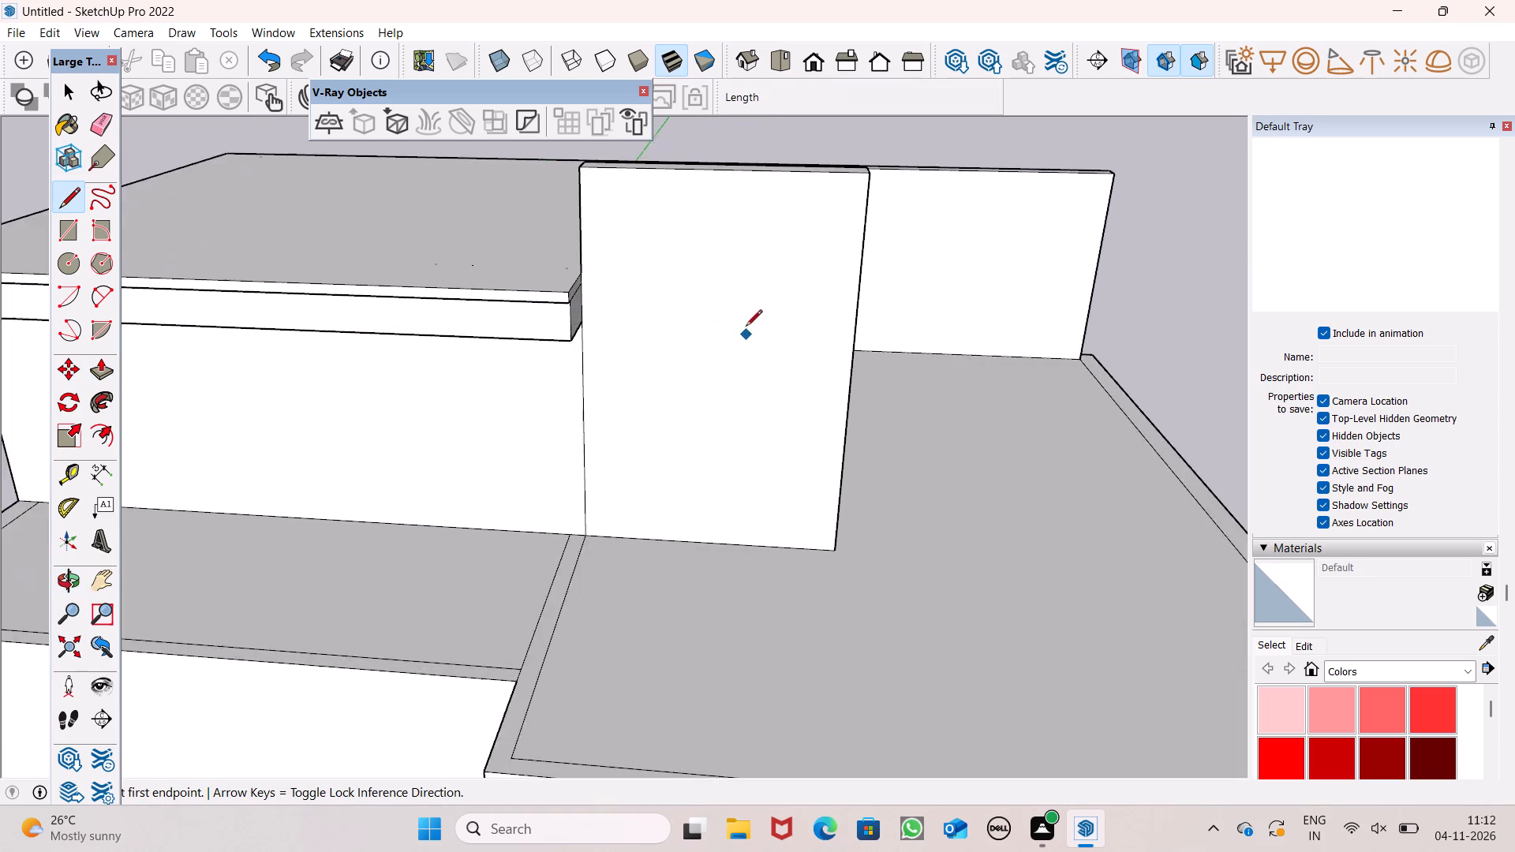
scroll(746, 327, "up", 2)
scroll(716, 304, "down", 3)
middle_click_drag(662, 379, 661, 426)
scroll(625, 424, "down", 3)
middle_click_drag(669, 465, 711, 413)
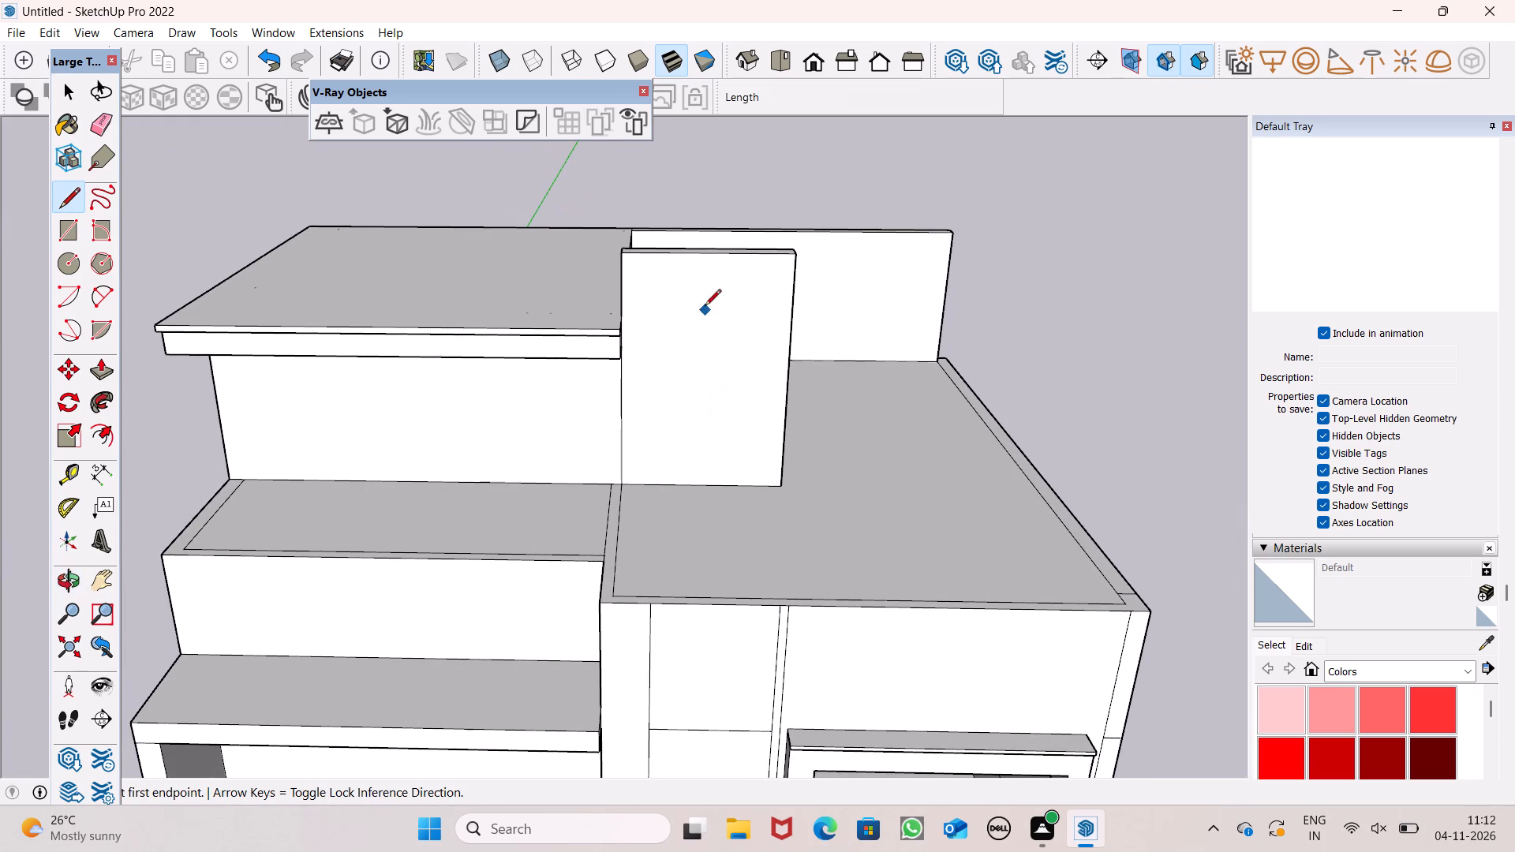
scroll(745, 230, "up", 5)
scroll(592, 288, "down", 3)
middle_click_drag(601, 335, 595, 323)
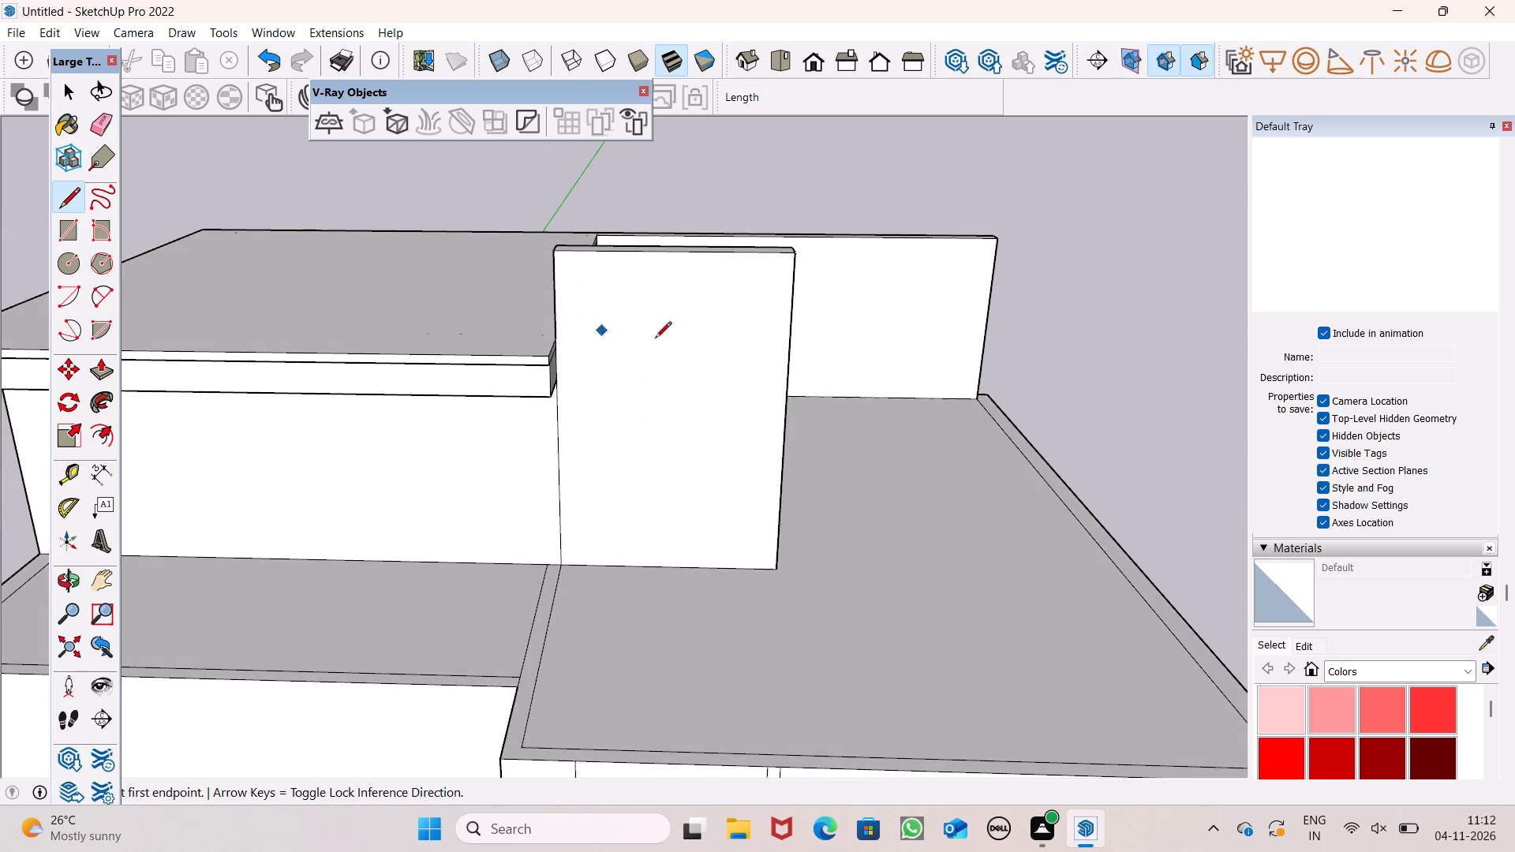
scroll(706, 352, "down", 5)
scroll(547, 334, "up", 6)
middle_click_drag(725, 361, 720, 323)
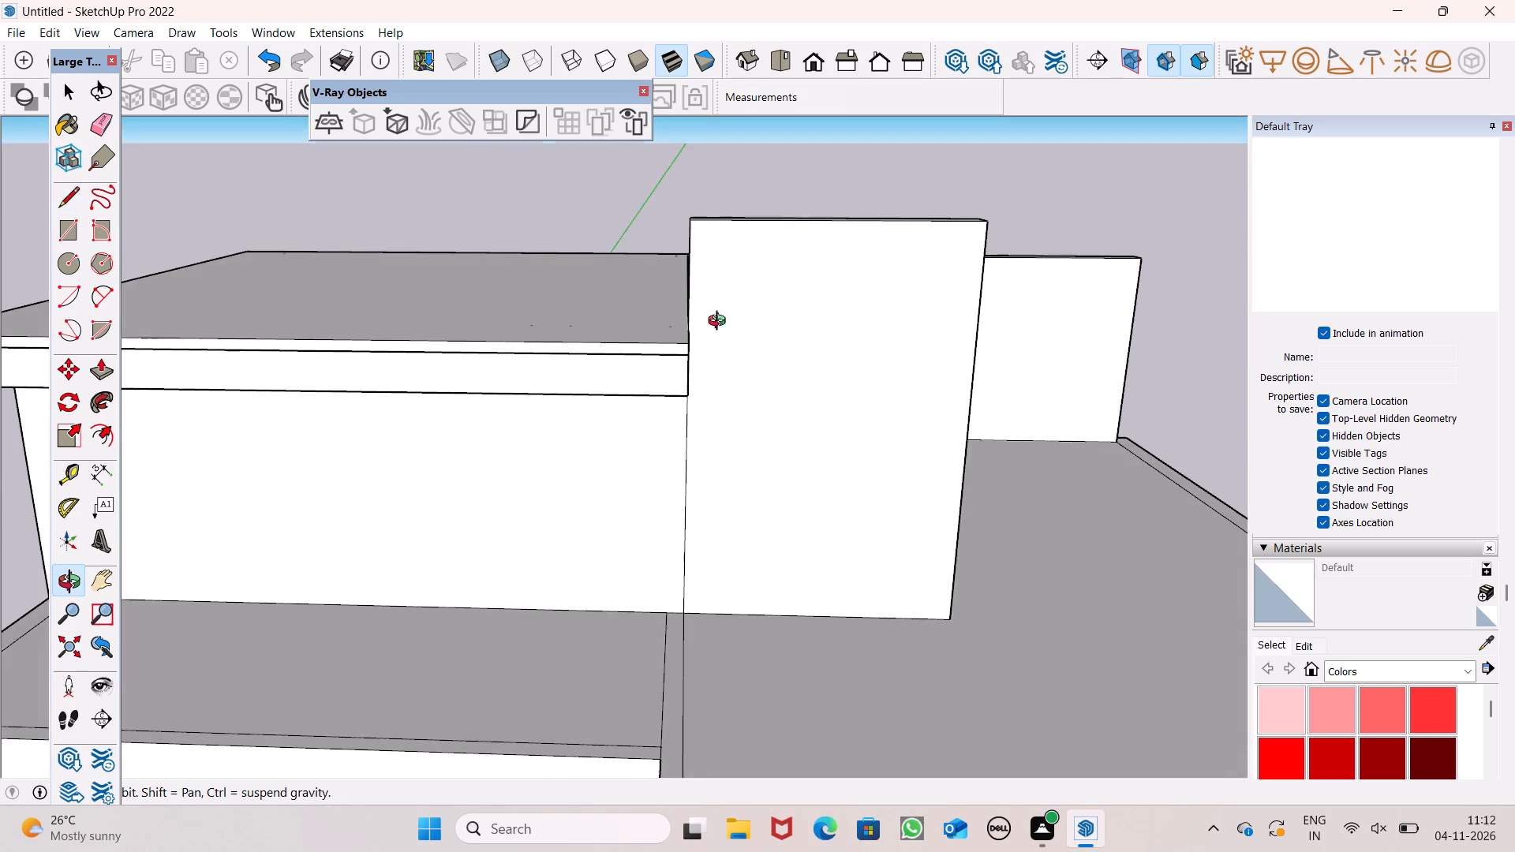
middle_click_drag(720, 323, 711, 286)
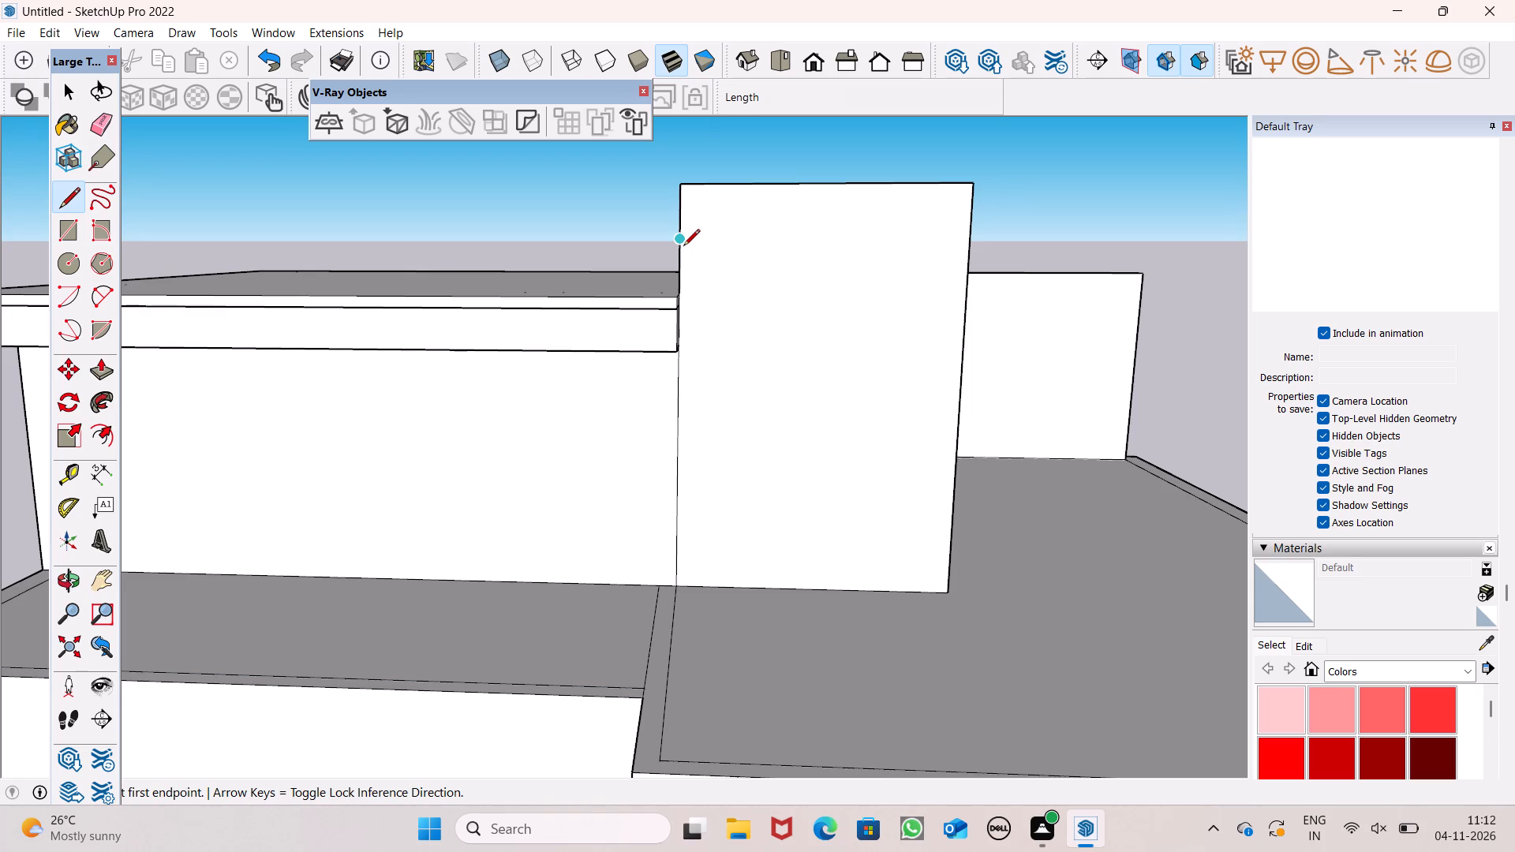
scroll(707, 294, "down", 1)
middle_click_drag(775, 413, 795, 420)
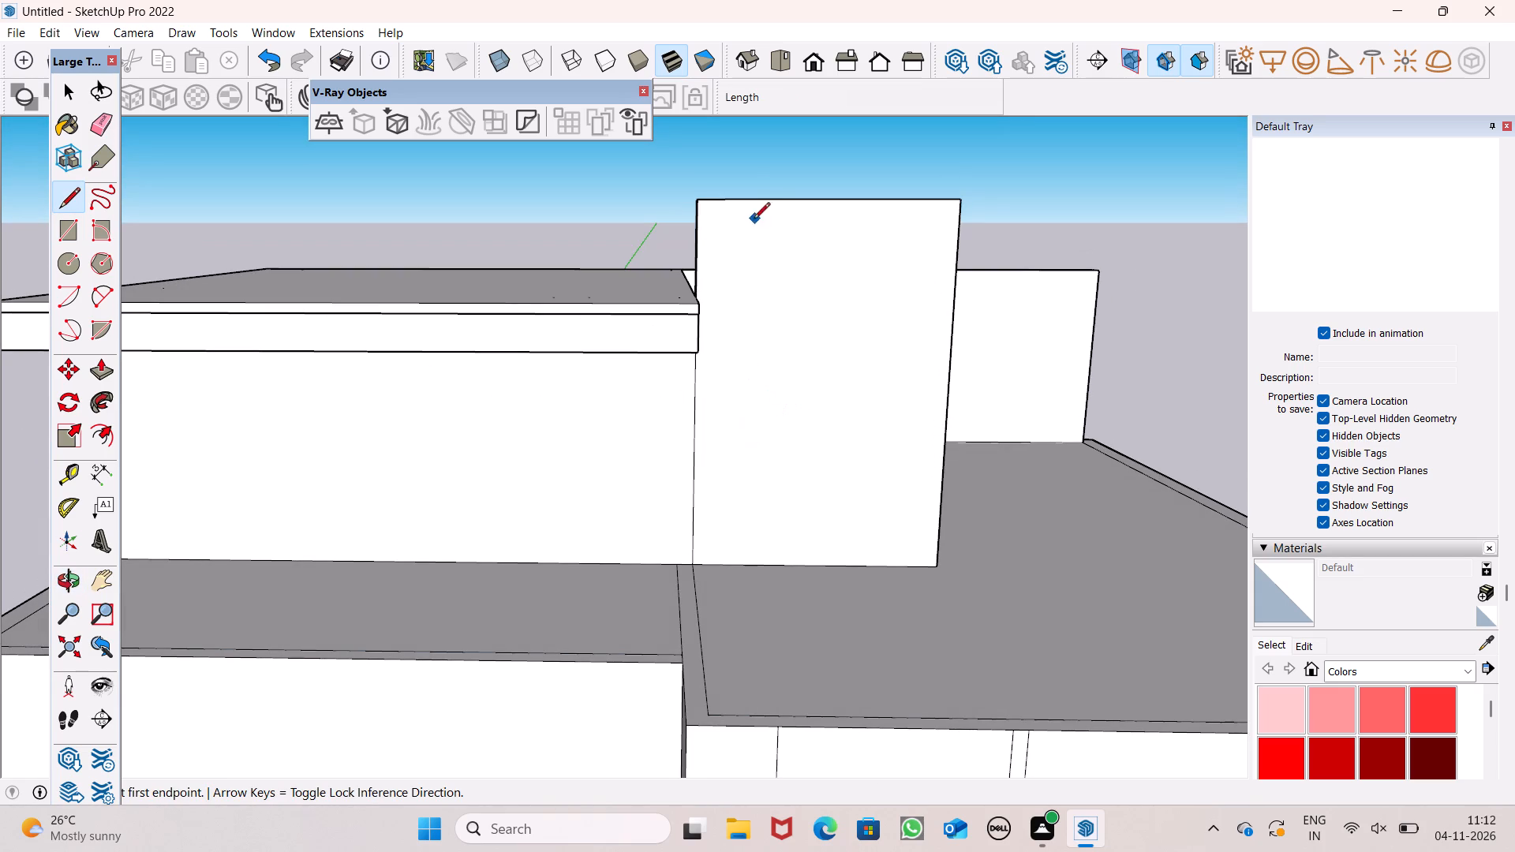
middle_click_drag(811, 327, 793, 307)
scroll(728, 200, "up", 3)
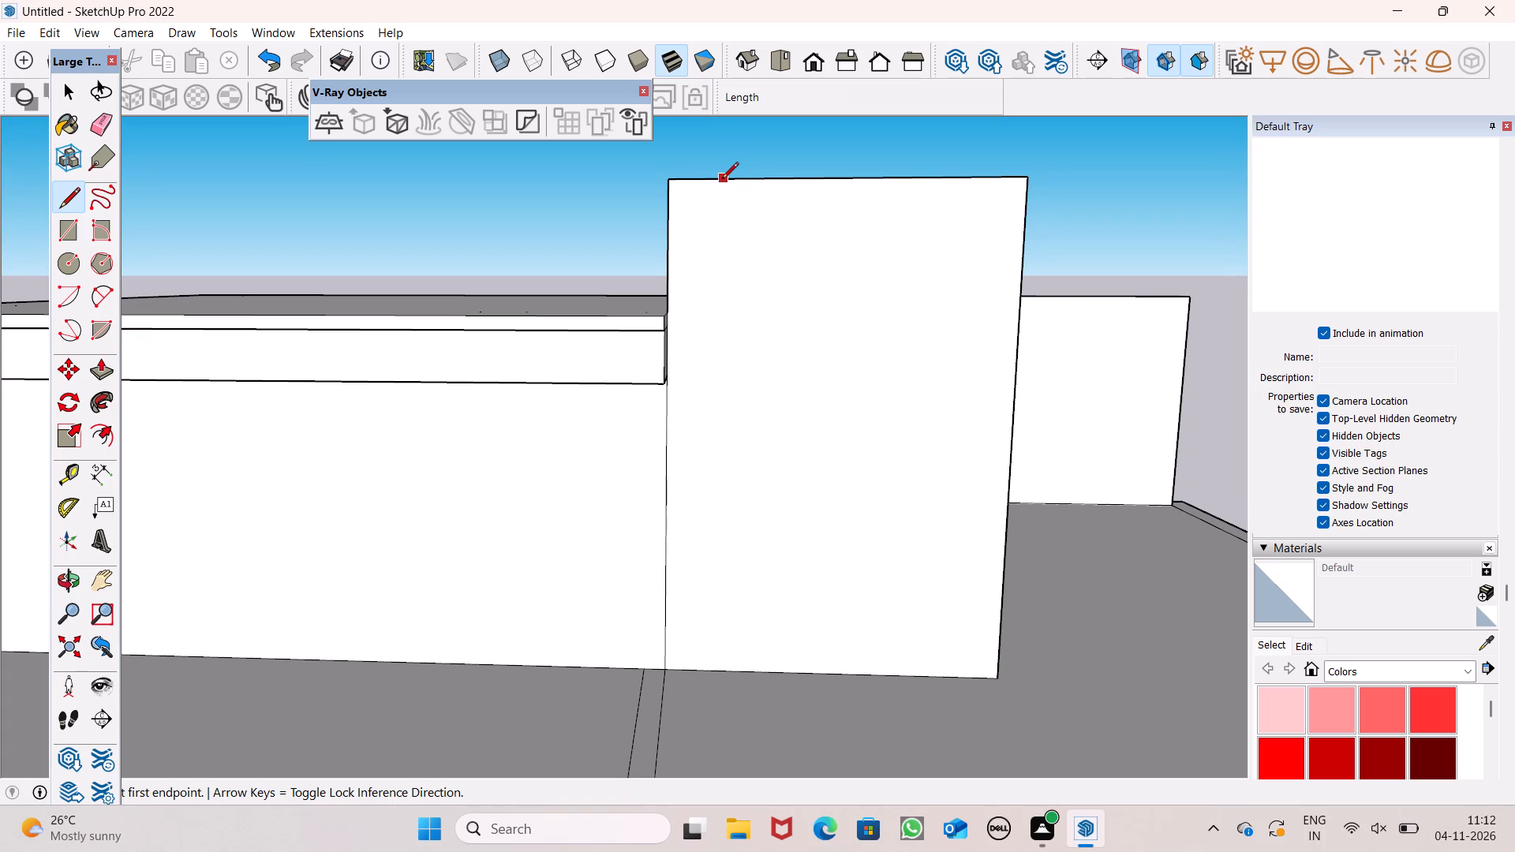
scroll(711, 183, "up", 1)
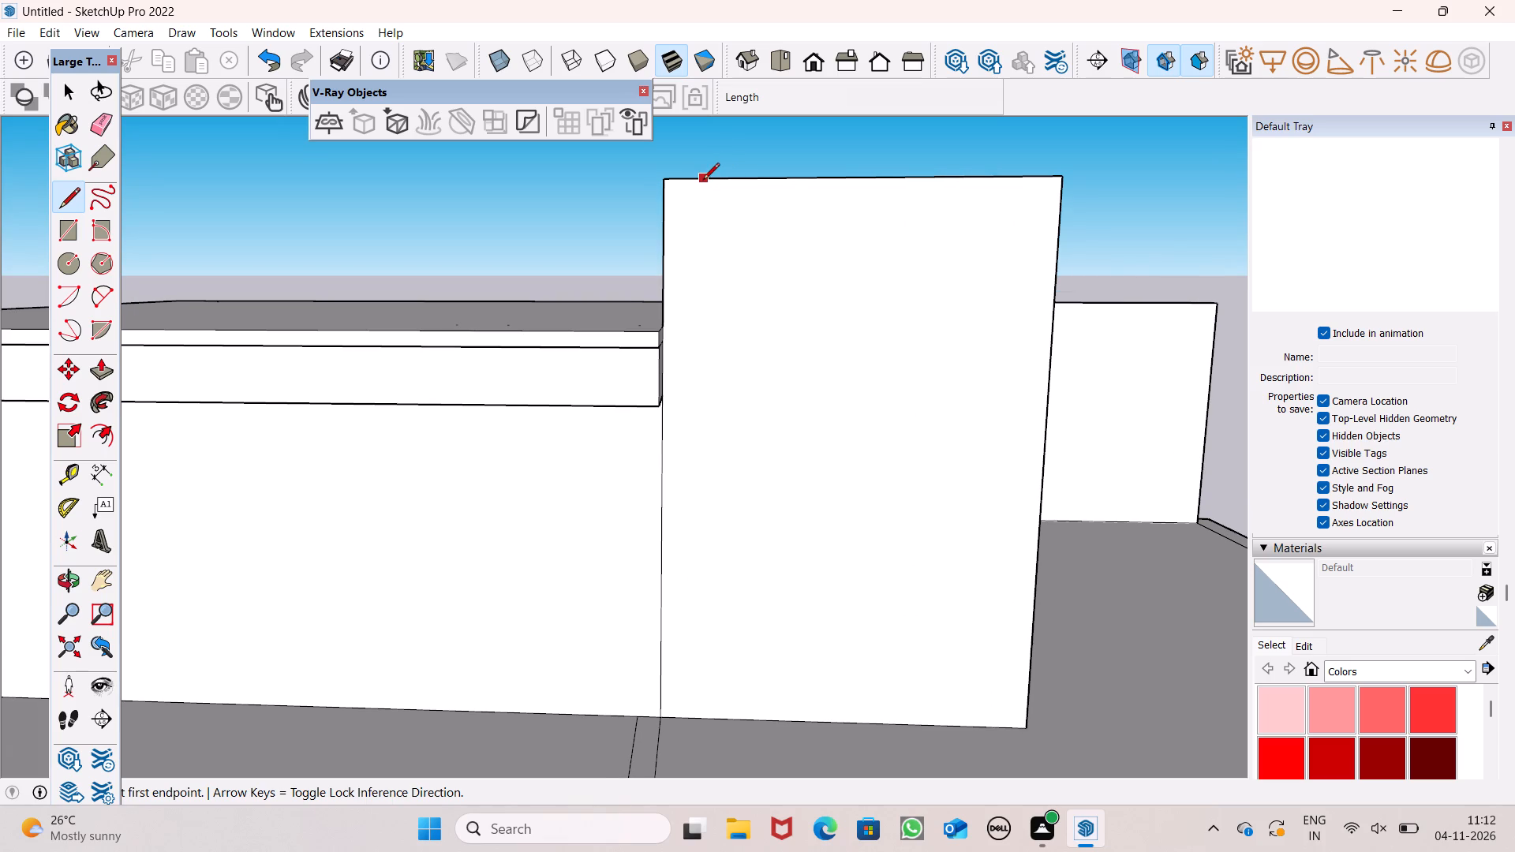
left_click(703, 181)
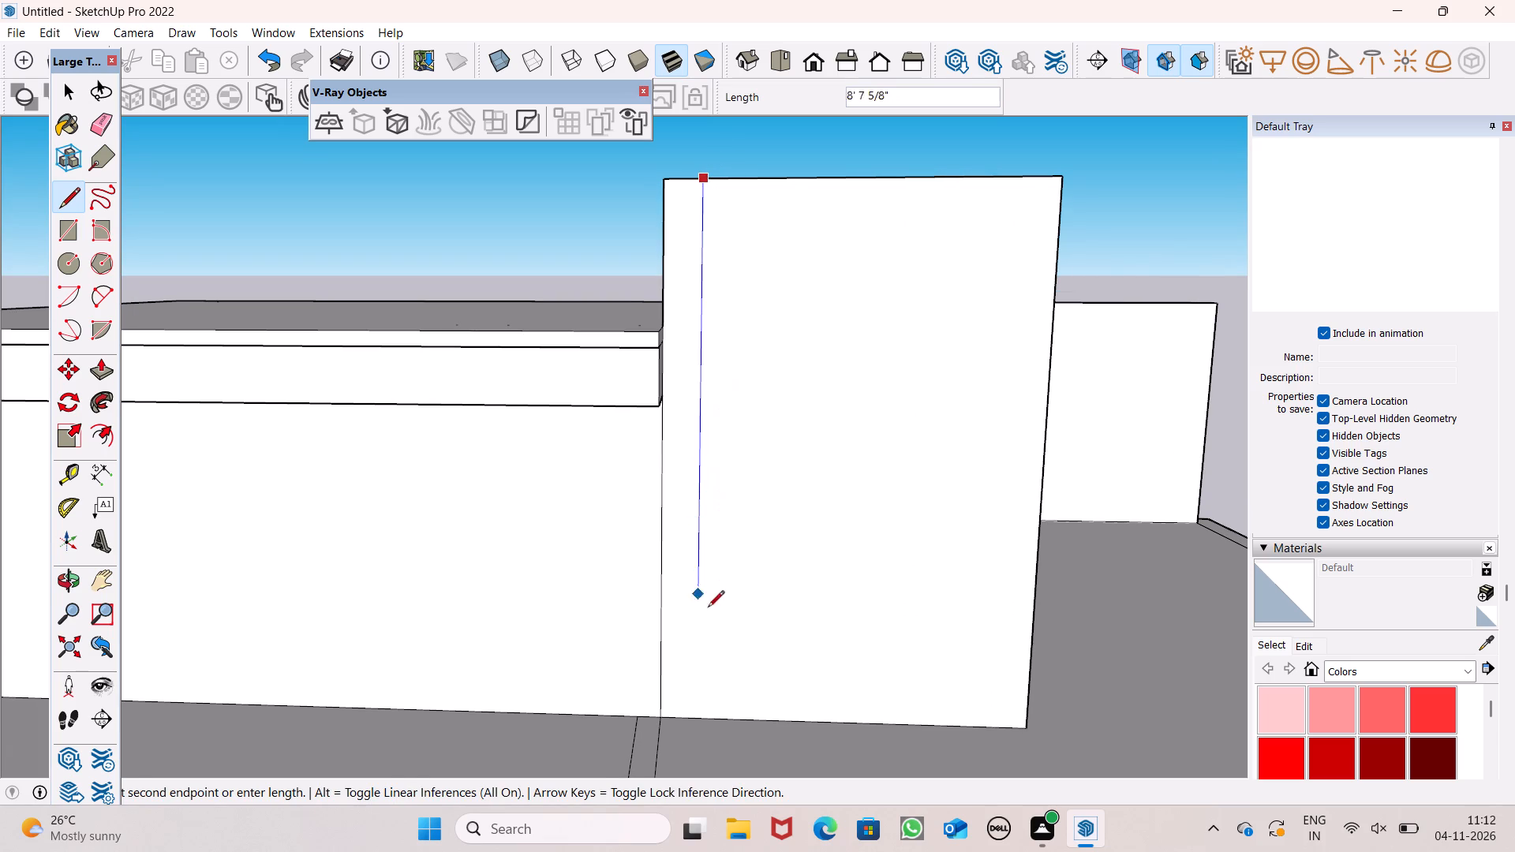
left_click(686, 719)
Push/pull the narrow strip beside the wall panel's rooftop-room edge outward 6 3/4" to form a vertical fin.
scroll(705, 338, "down", 4)
middle_click_drag(692, 387, 706, 490)
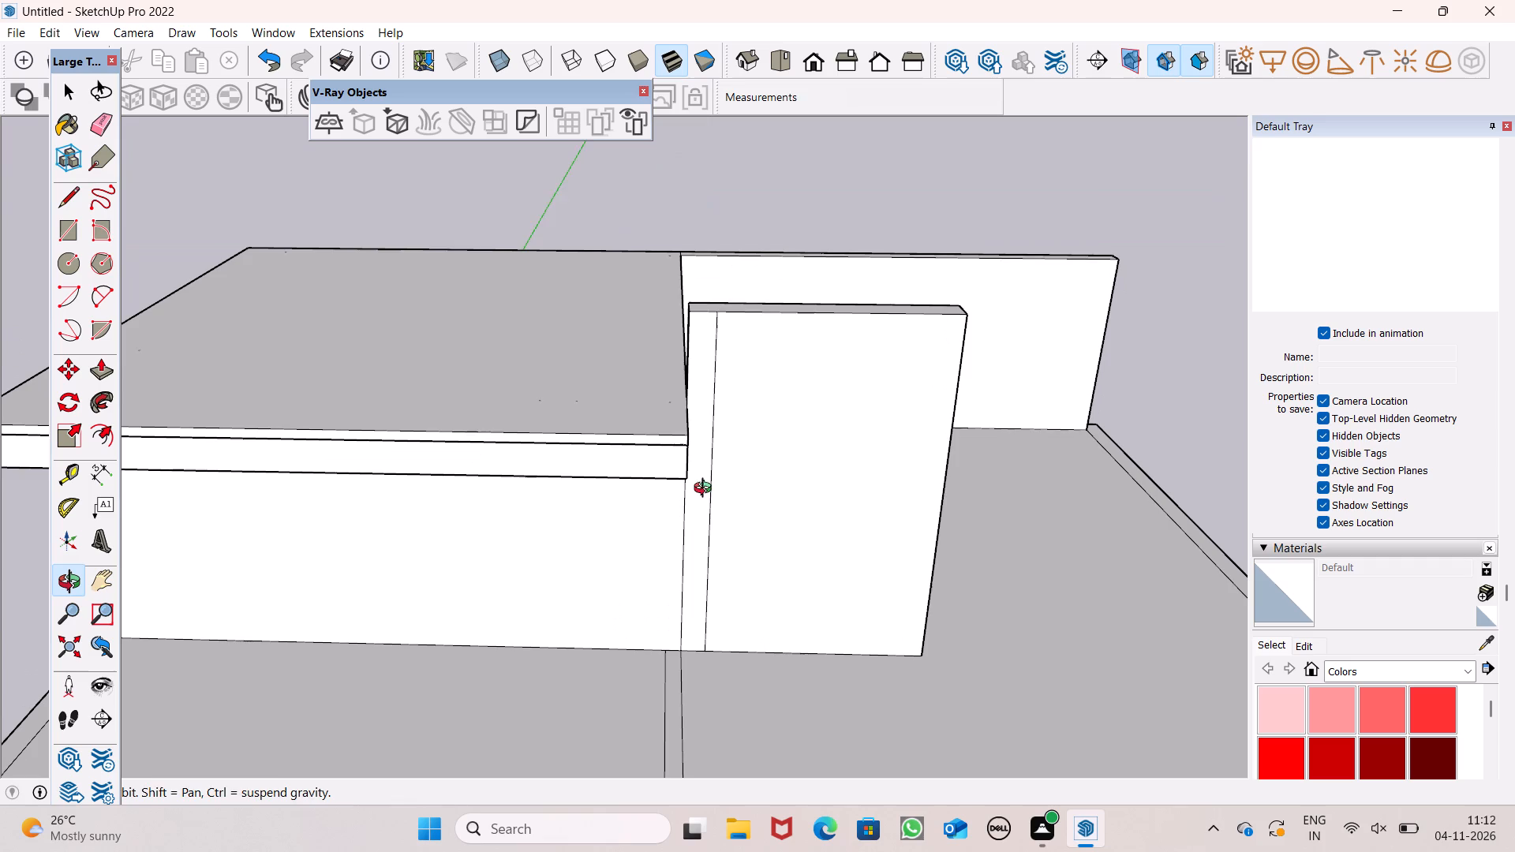
middle_click_drag(706, 490, 706, 491)
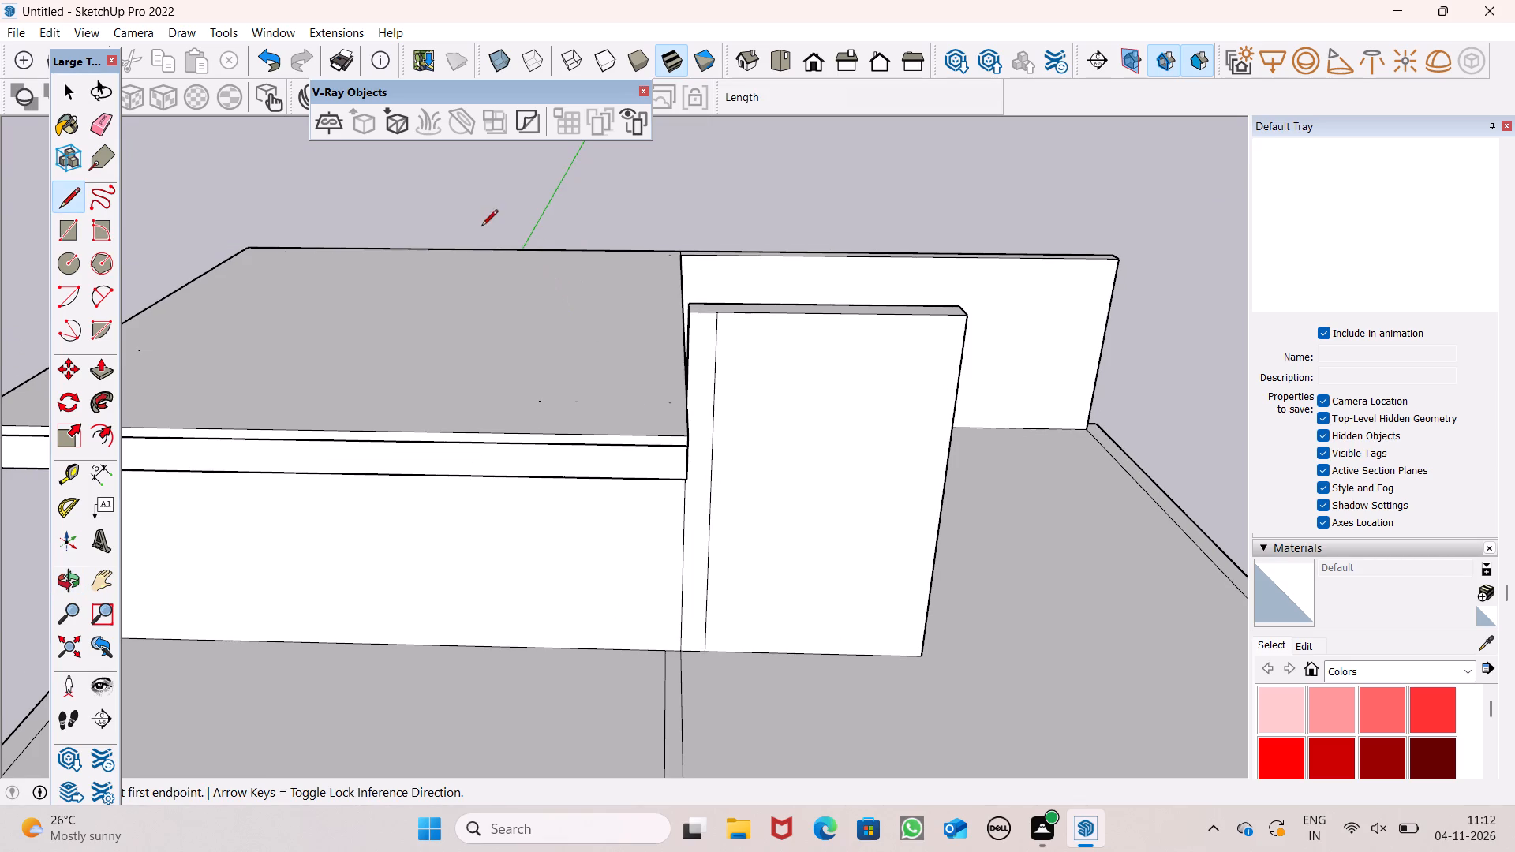
scroll(495, 252, "down", 2)
middle_click_drag(642, 311, 664, 290)
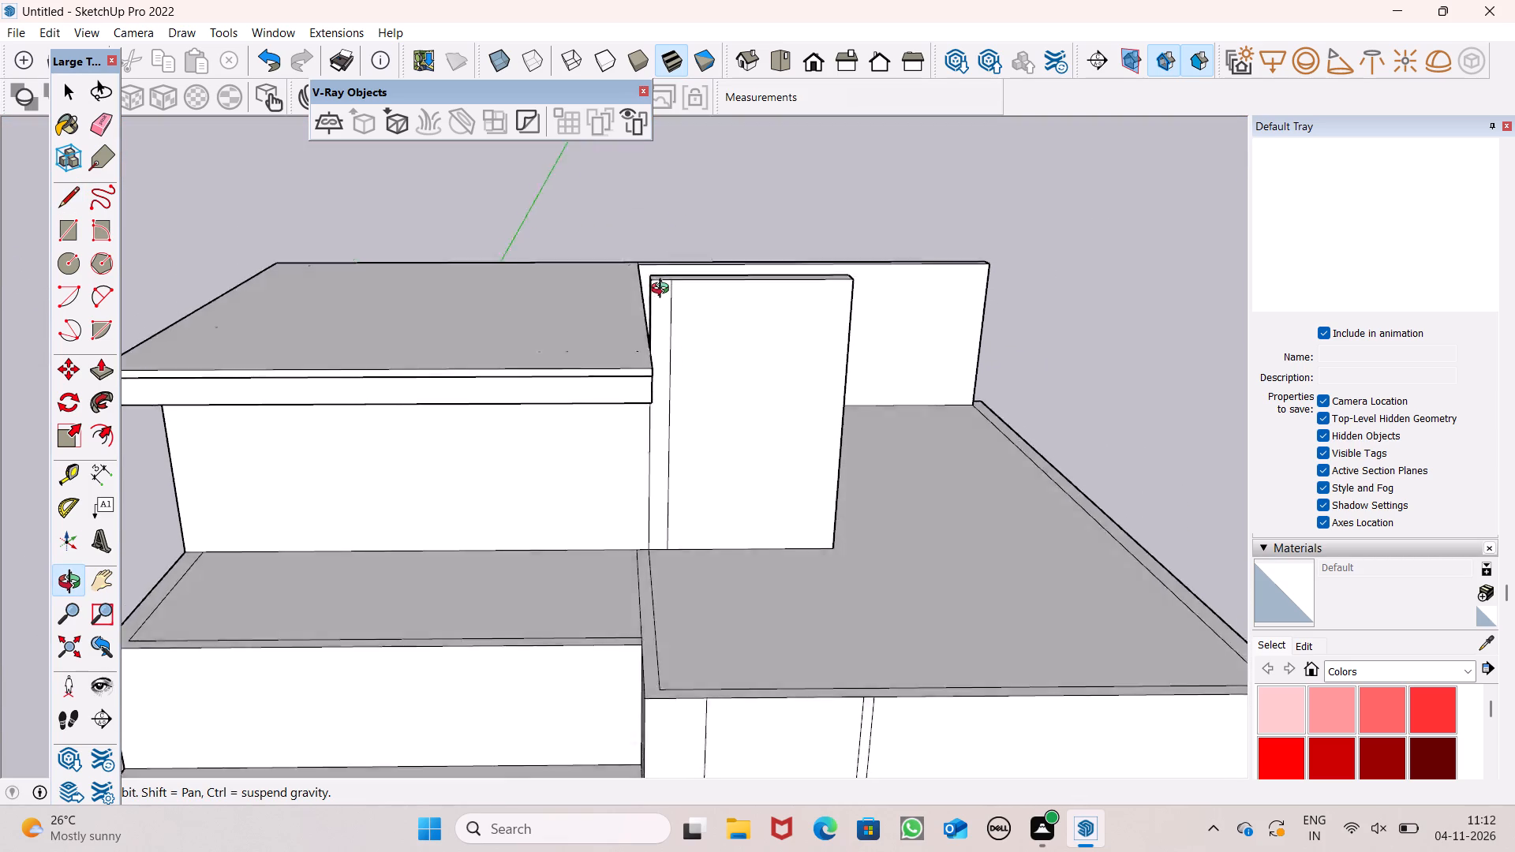
middle_click_drag(664, 290, 647, 329)
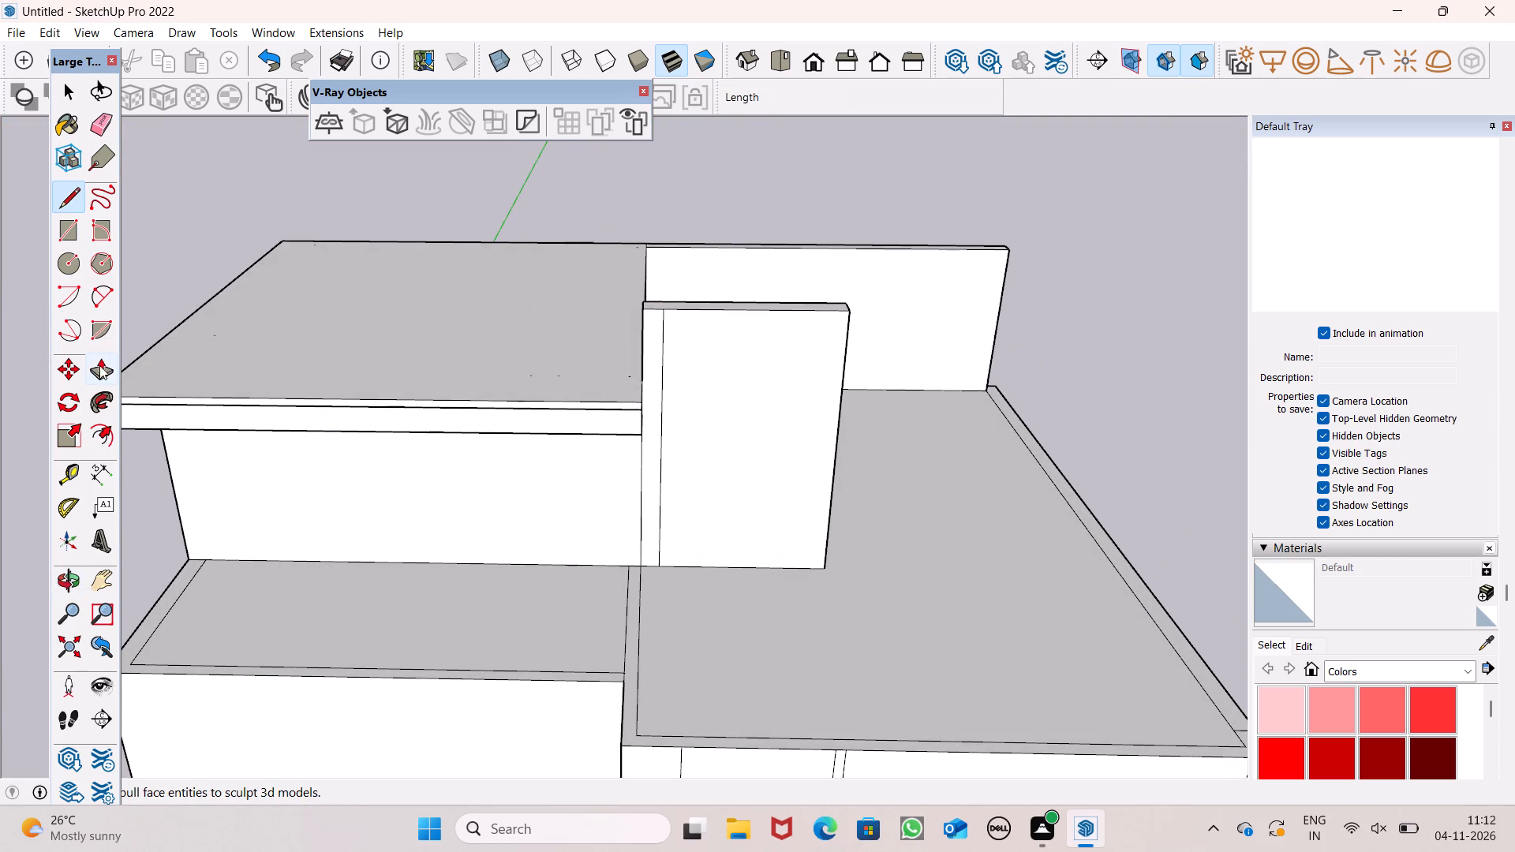
left_click(98, 372)
middle_click_drag(617, 348, 624, 426)
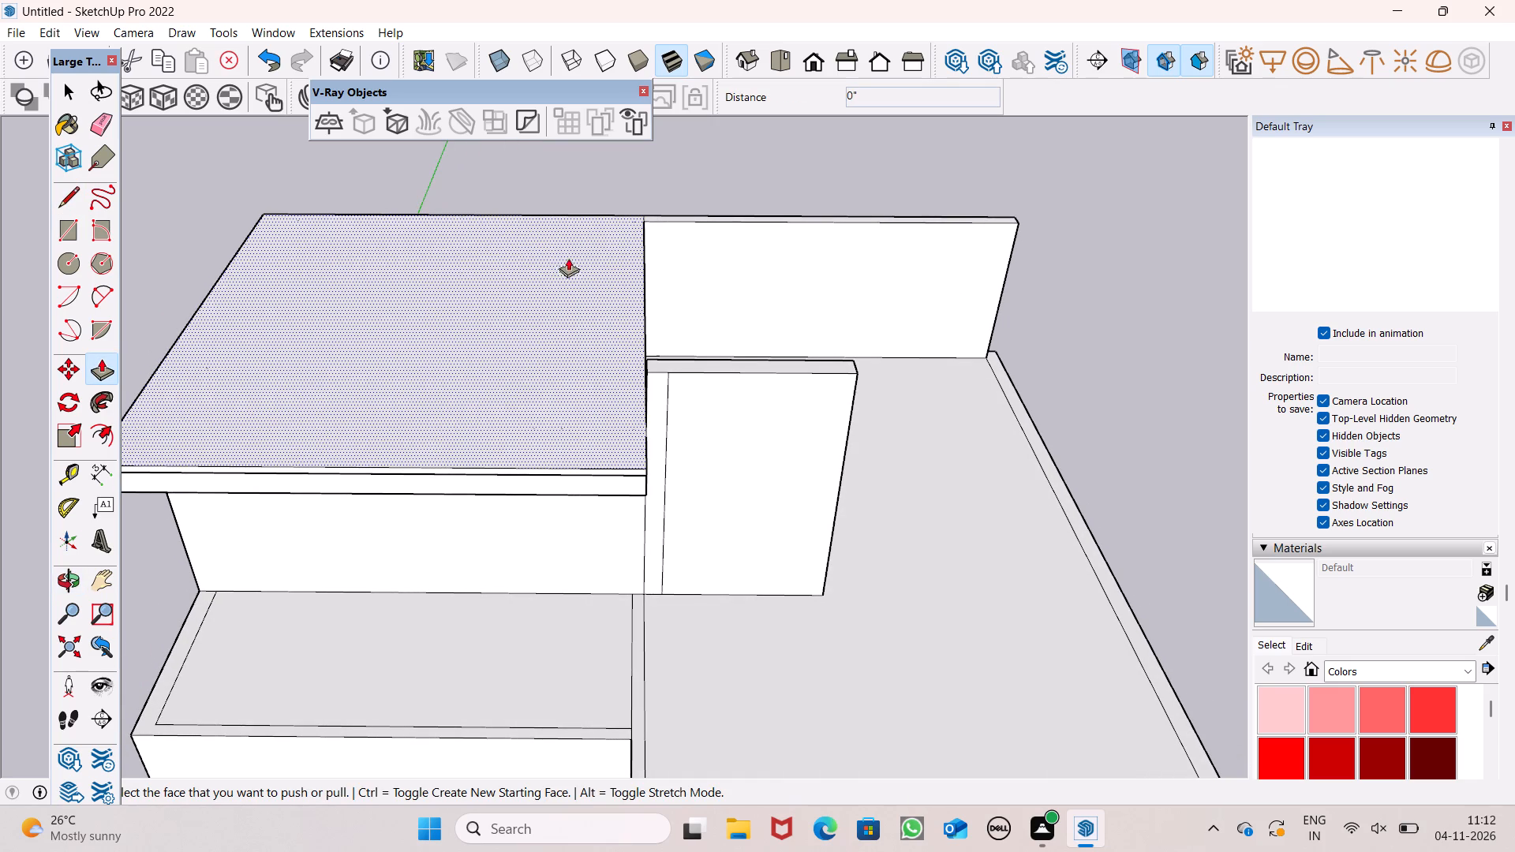
middle_click_drag(706, 249, 698, 271)
scroll(637, 417, "up", 4)
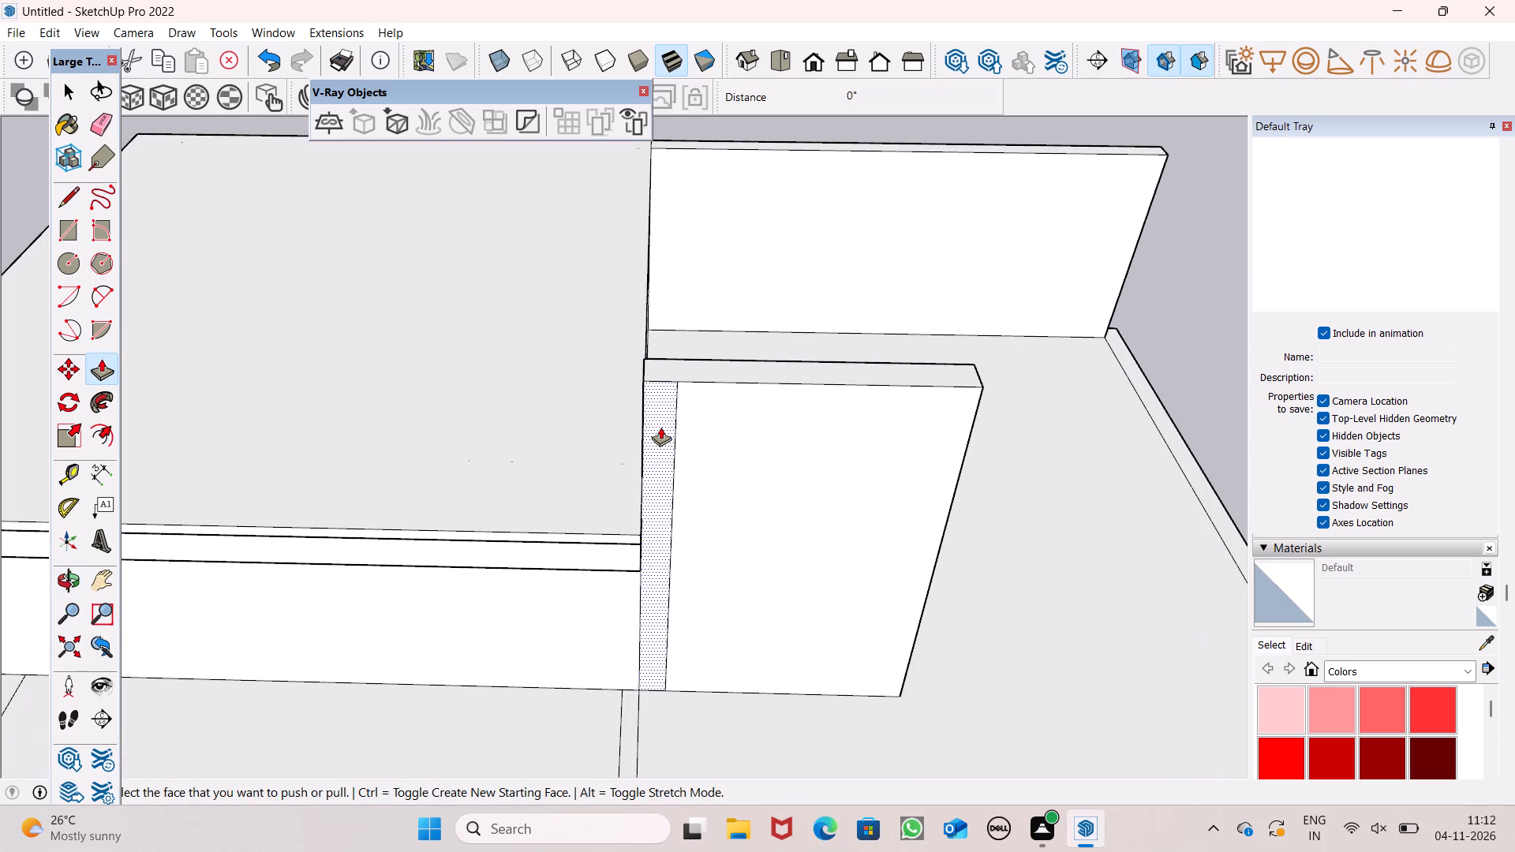
left_click_drag(660, 427, 663, 441)
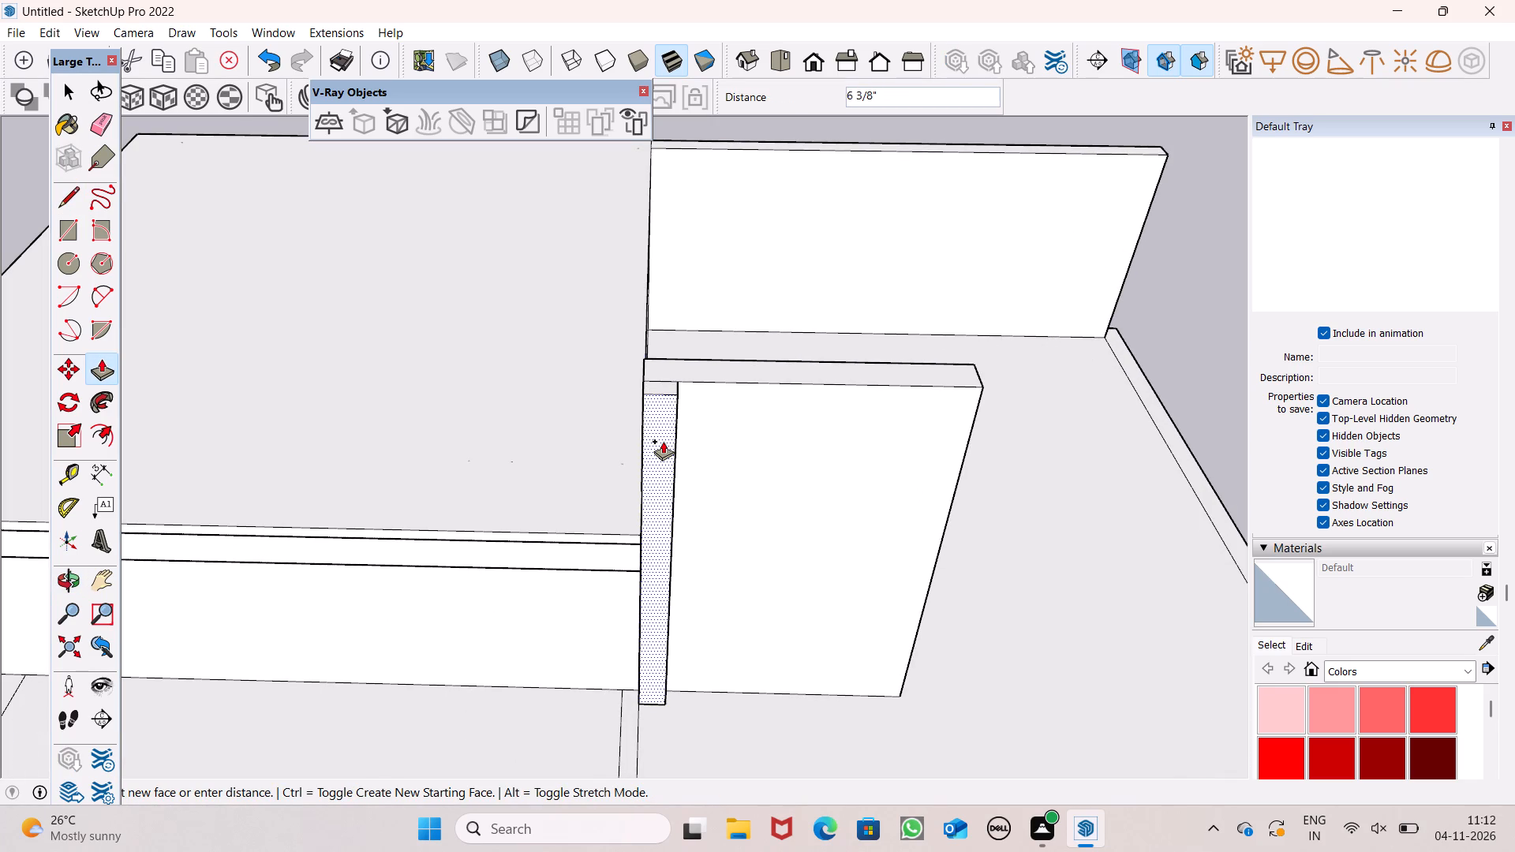
left_click_drag(663, 441, 663, 442)
Push/pull the wall panel's top face behind the projecting fin by 2 3/16".
scroll(690, 473, "up", 1)
middle_click_drag(682, 478, 573, 455)
scroll(662, 368, "down", 1)
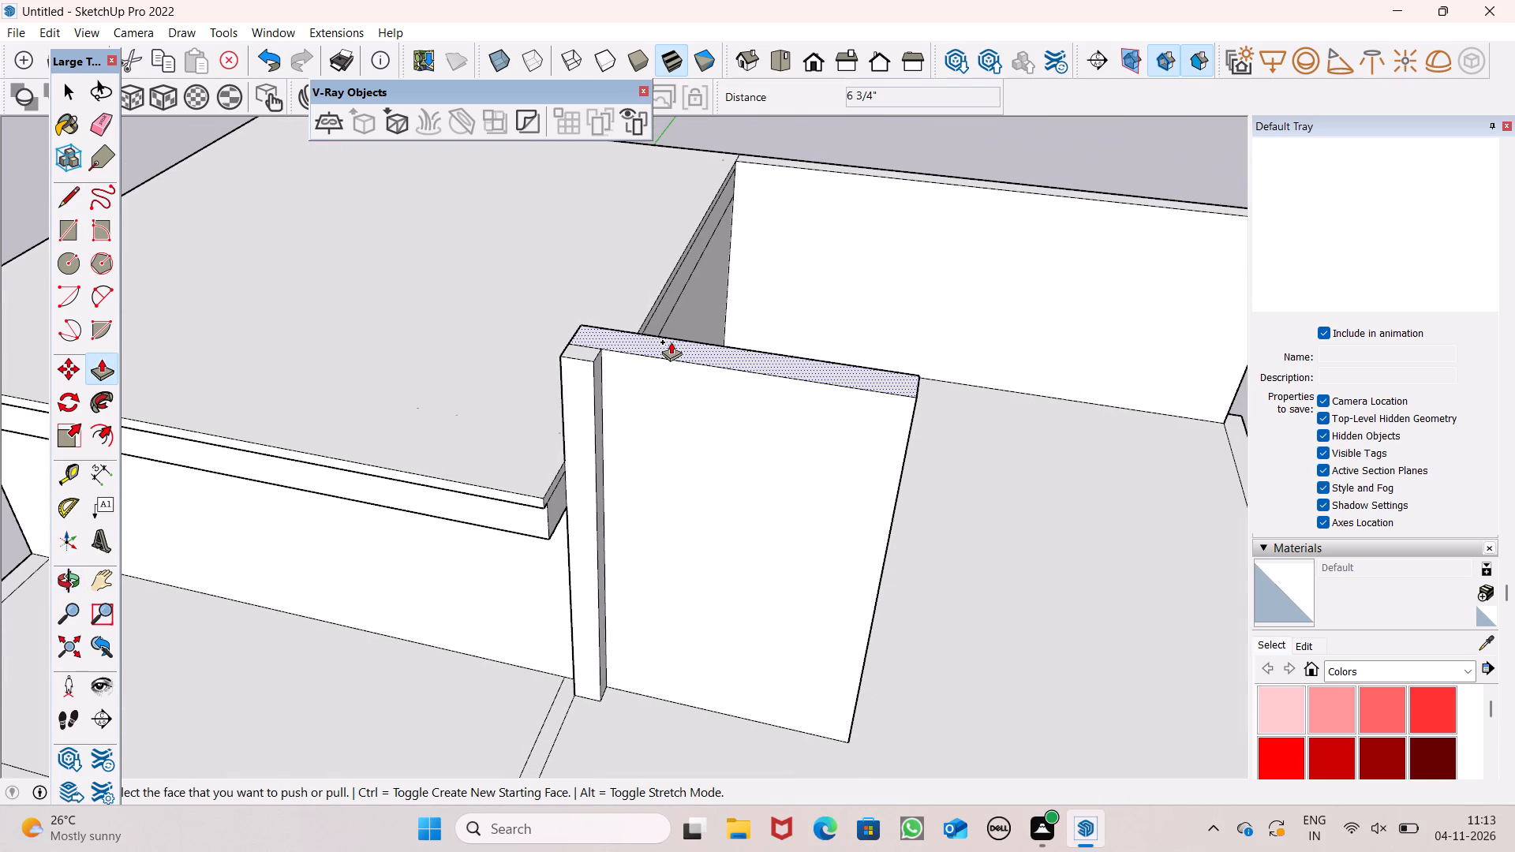
middle_click_drag(742, 386, 732, 408)
scroll(654, 343, "up", 5)
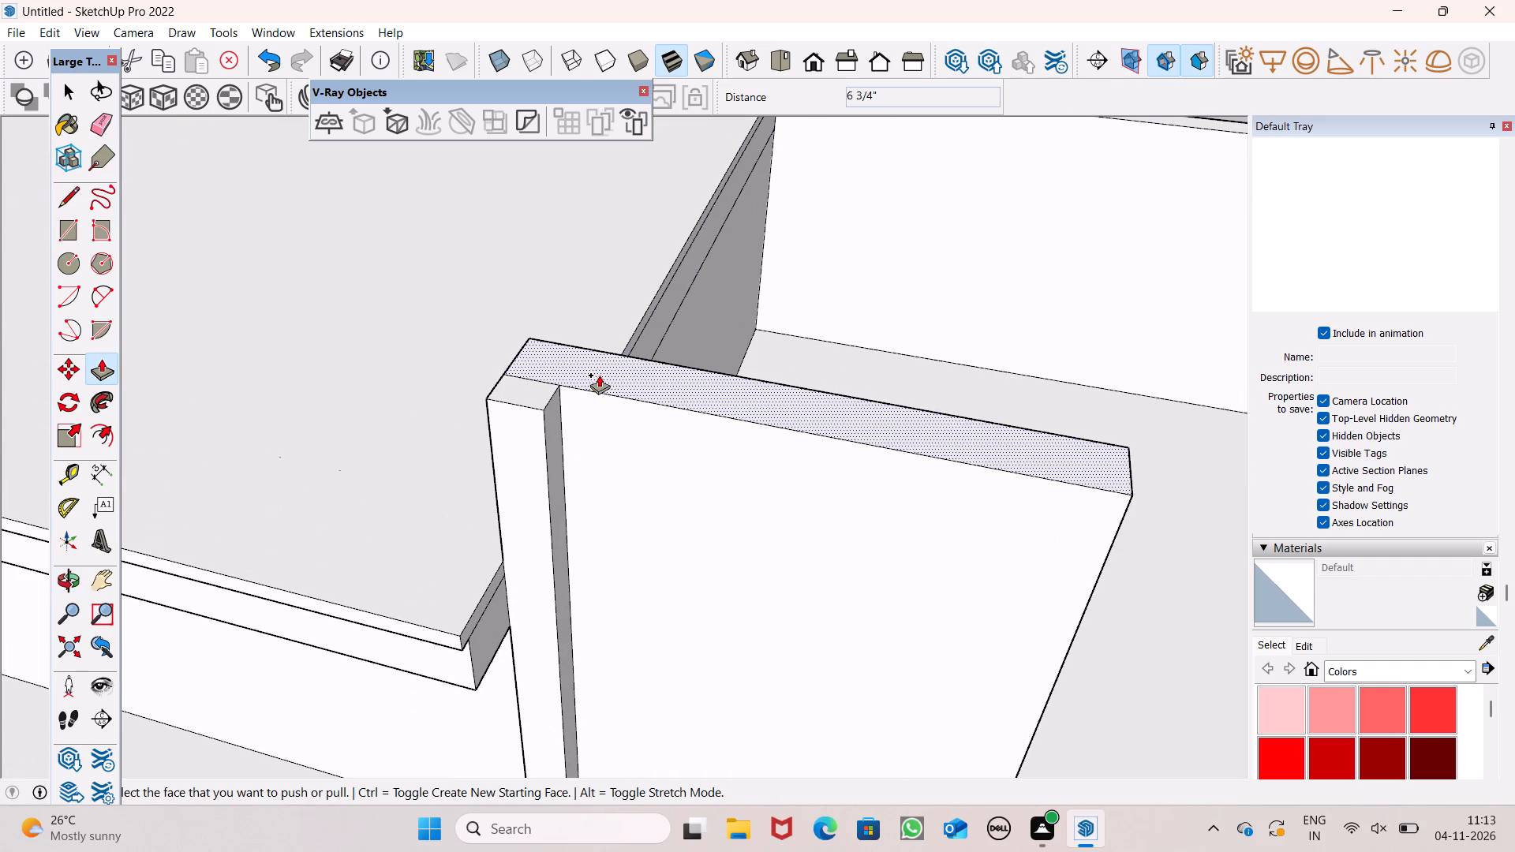
scroll(617, 364, "down", 1)
scroll(569, 395, "up", 3)
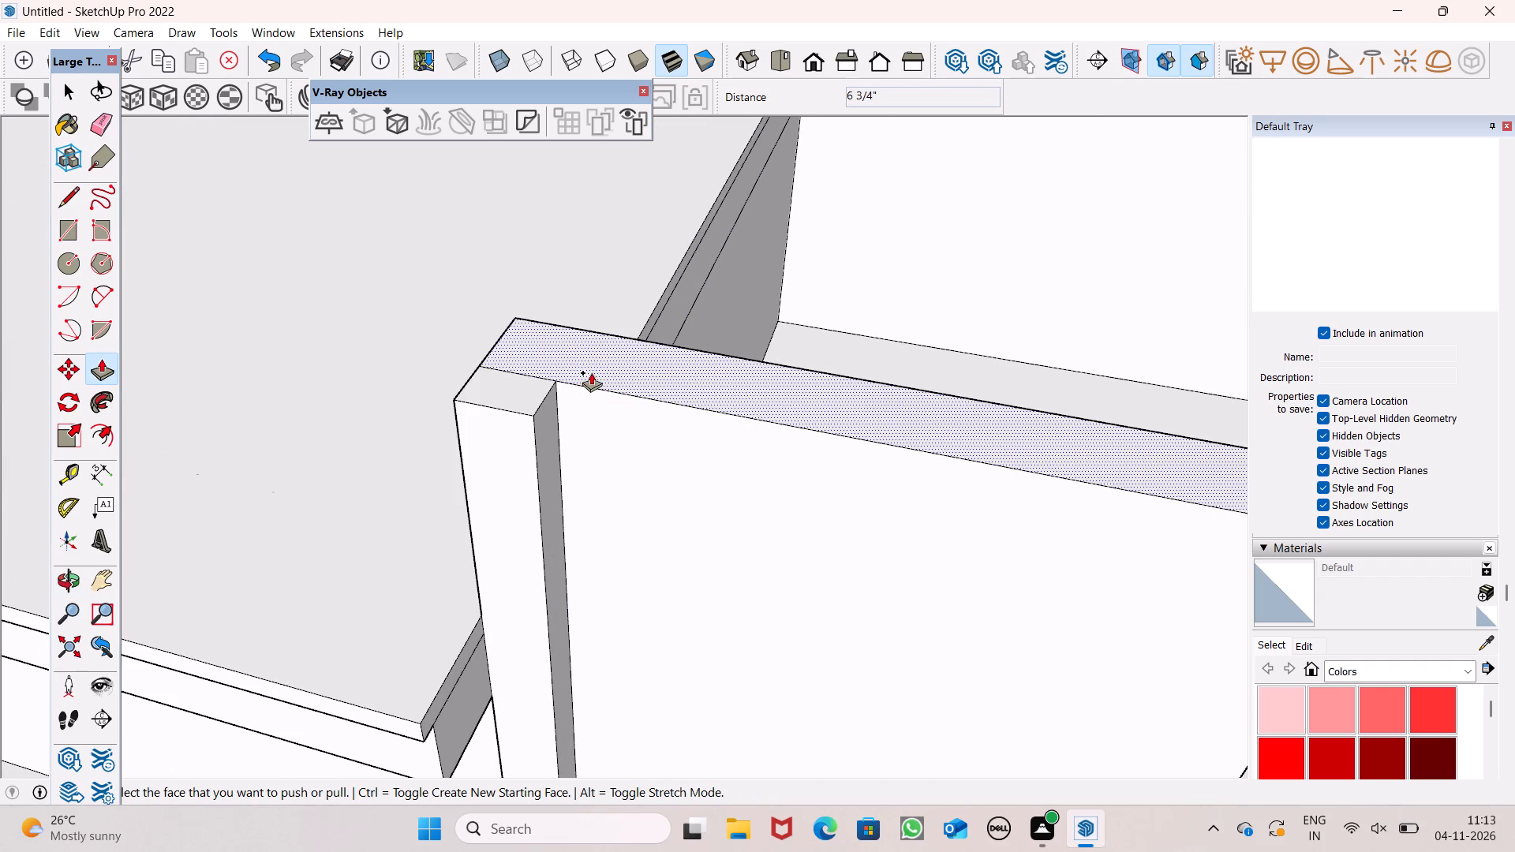
left_click_drag(591, 372, 593, 388)
scroll(591, 324, "down", 4)
middle_click_drag(580, 364, 595, 339)
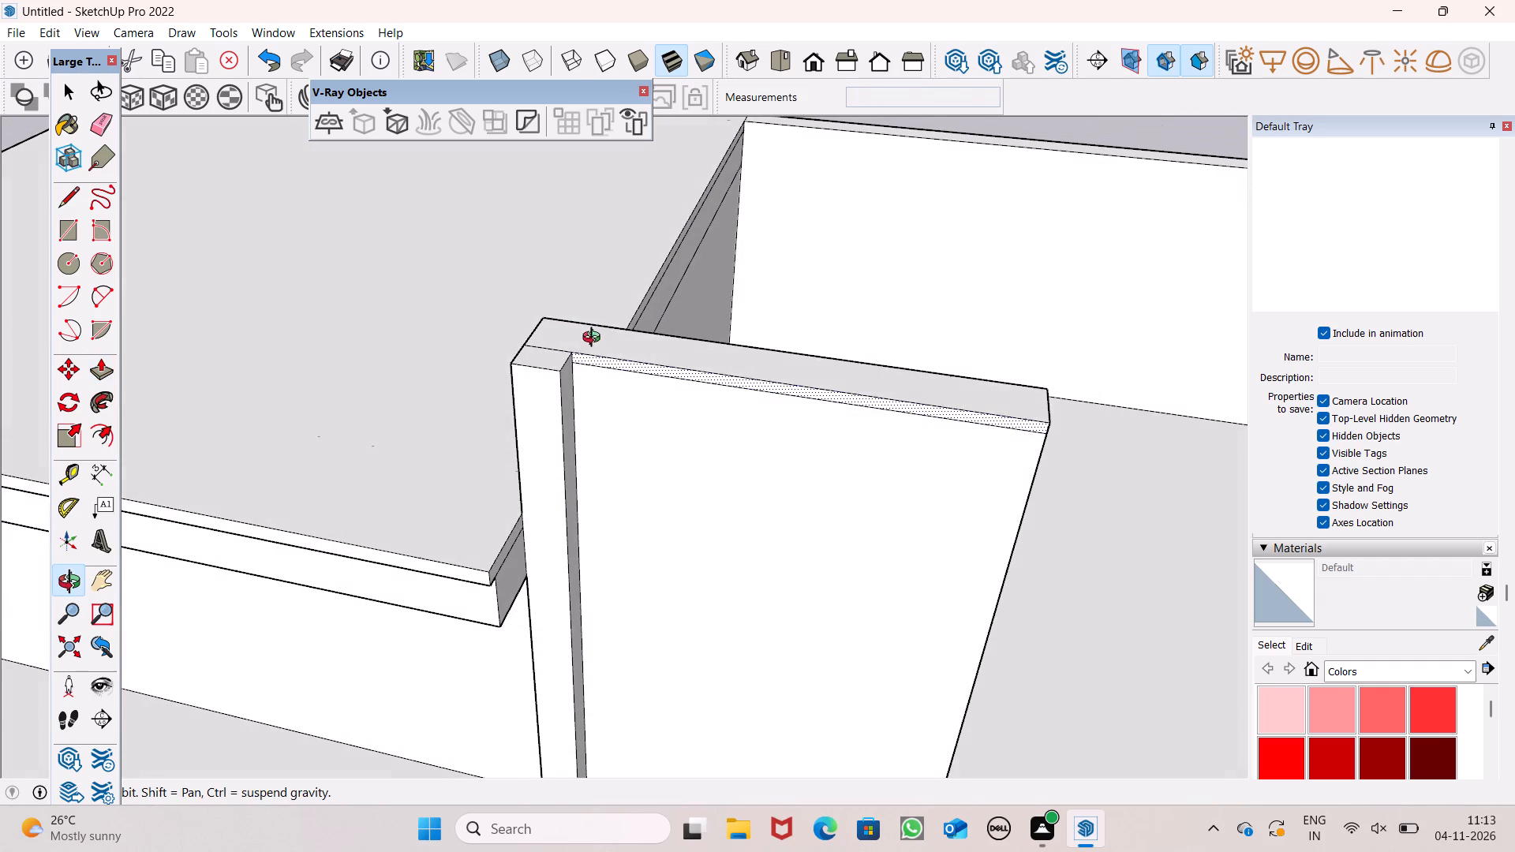
middle_click_drag(595, 339, 596, 339)
scroll(563, 346, "up", 2)
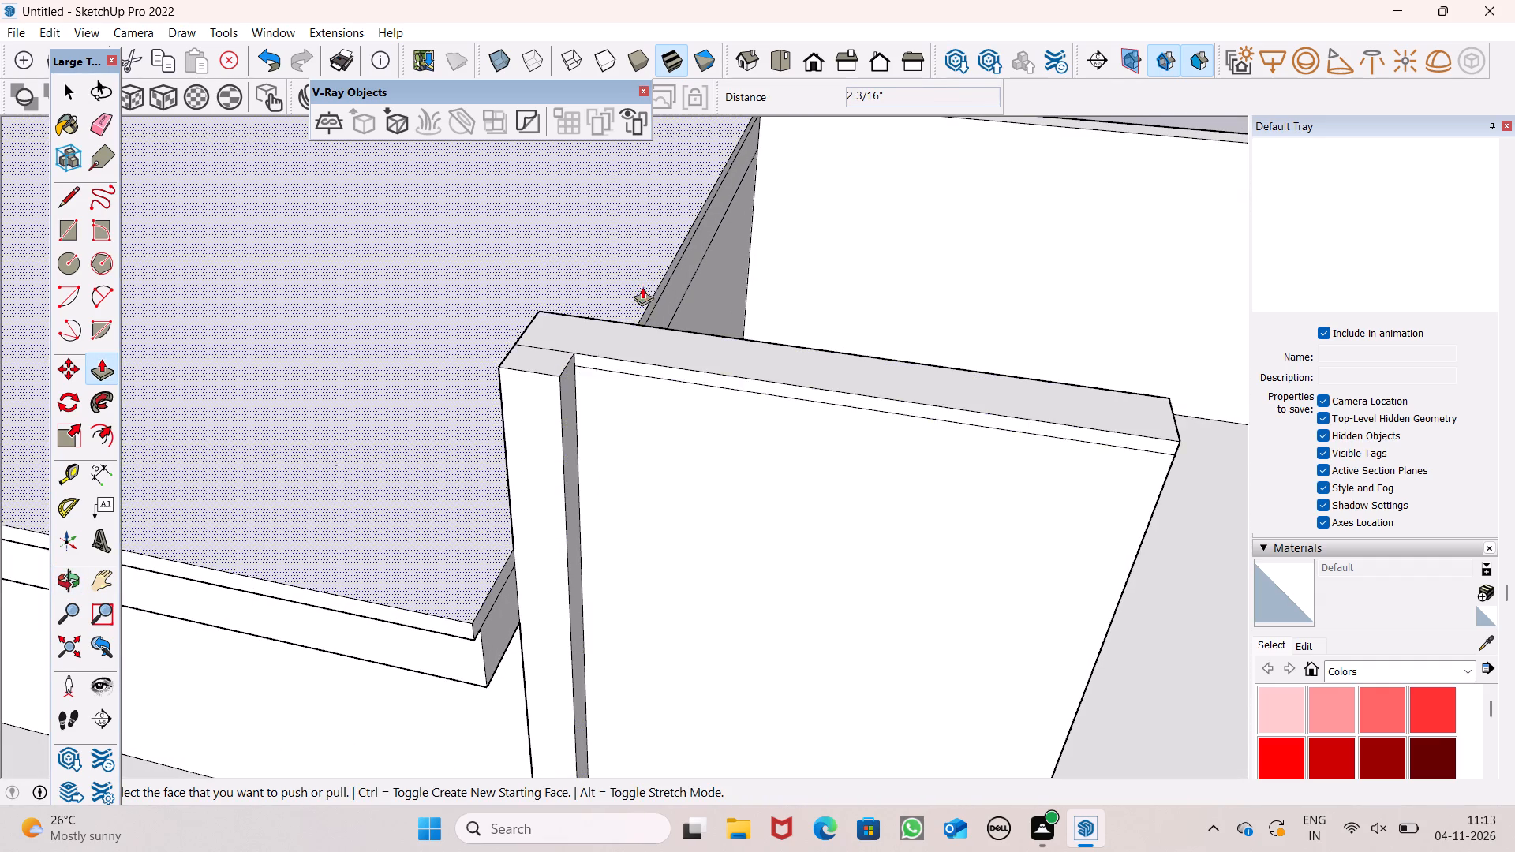
scroll(643, 283, "down", 6)
key("space")
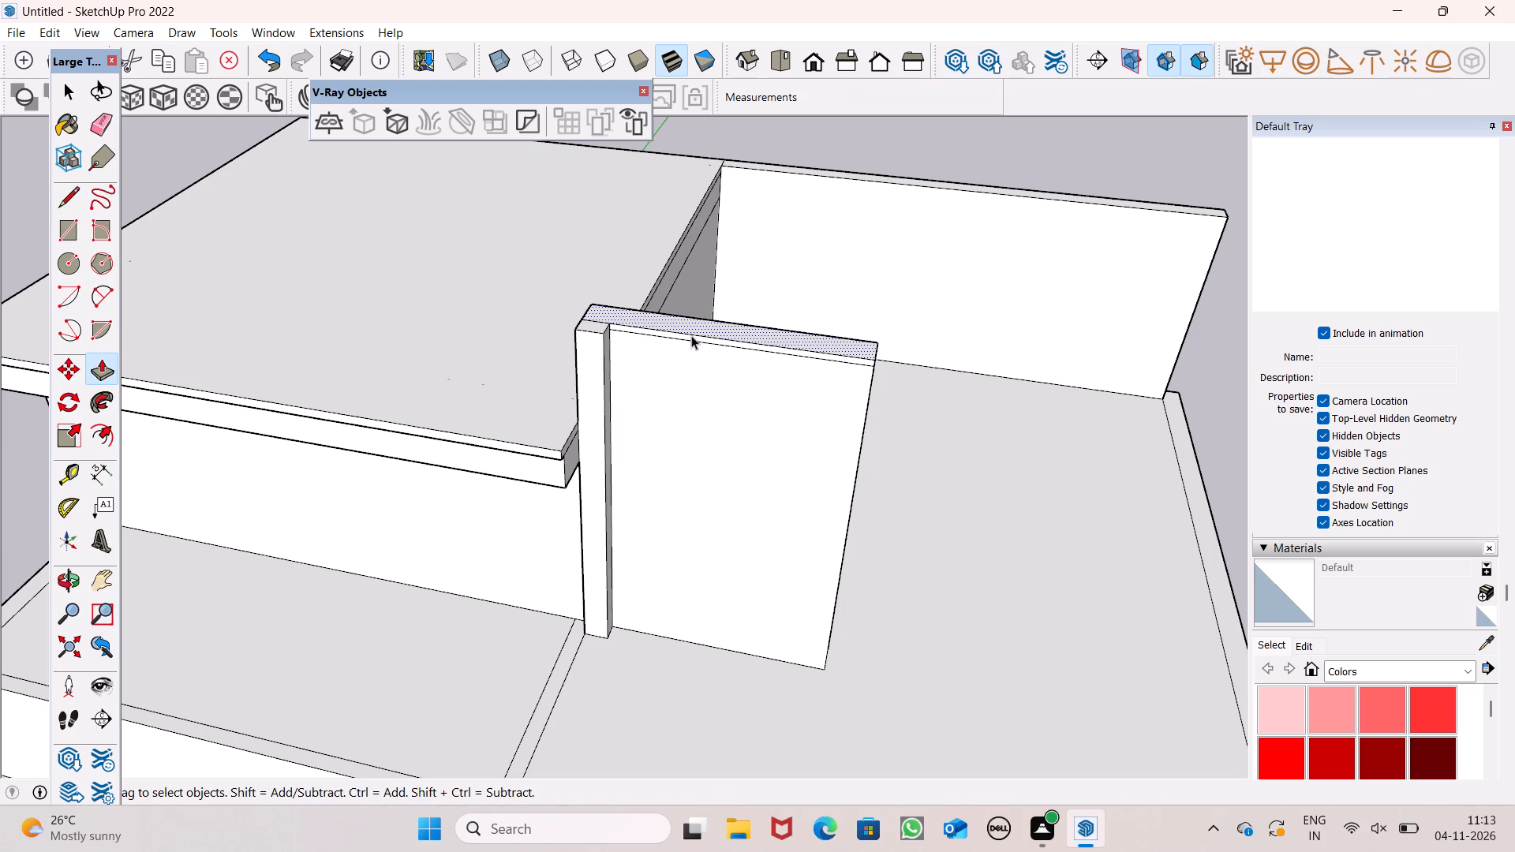
Examine the terrace wall panel and its projecting fin up close, and the whole building from the front and above.
middle_click_drag(688, 425, 802, 316)
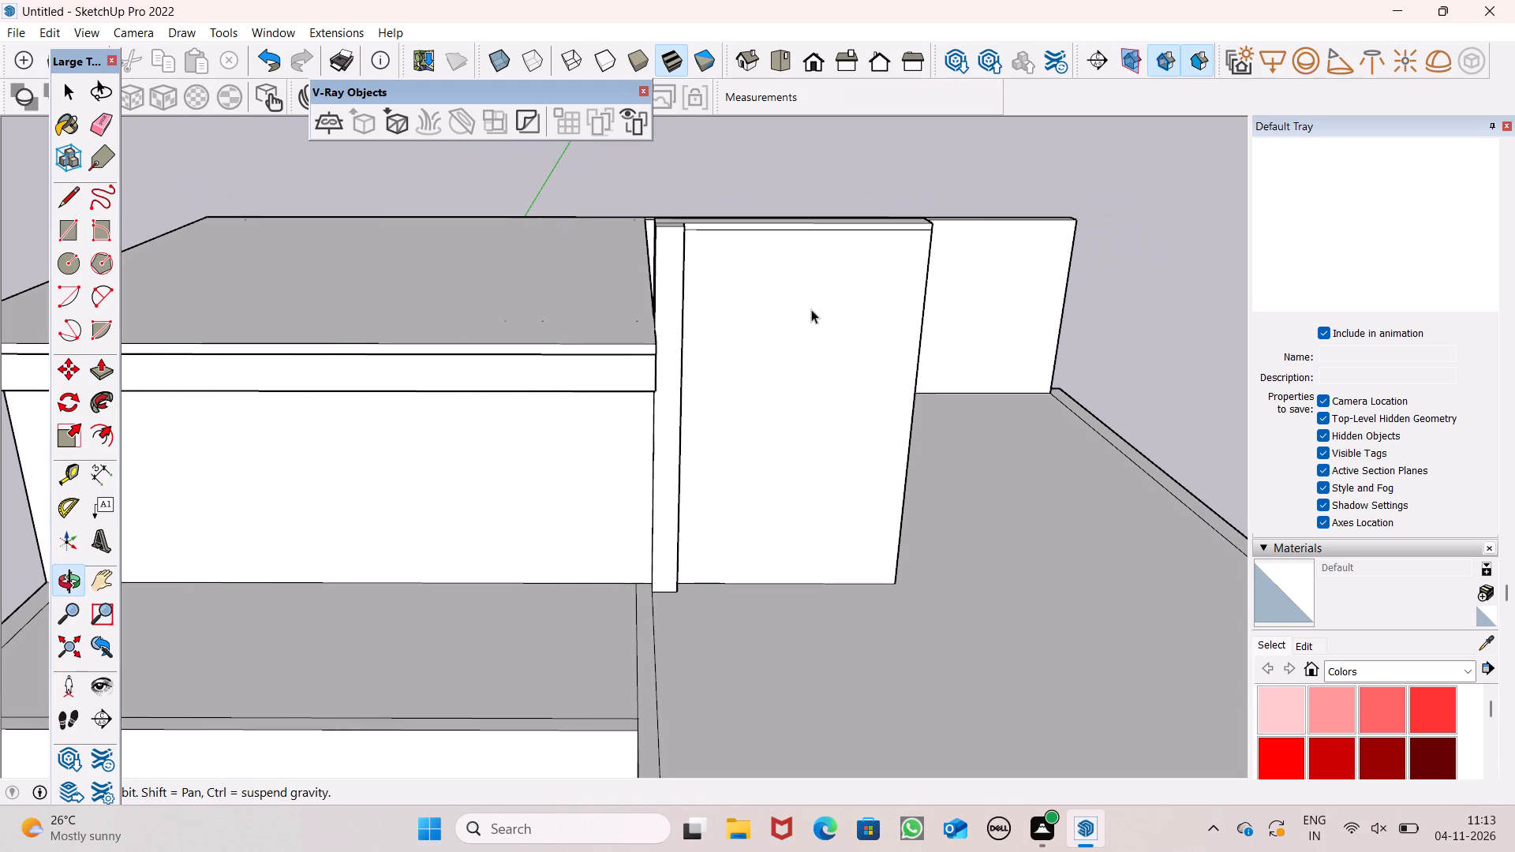
scroll(827, 303, "up", 3)
middle_click_drag(855, 303, 744, 283)
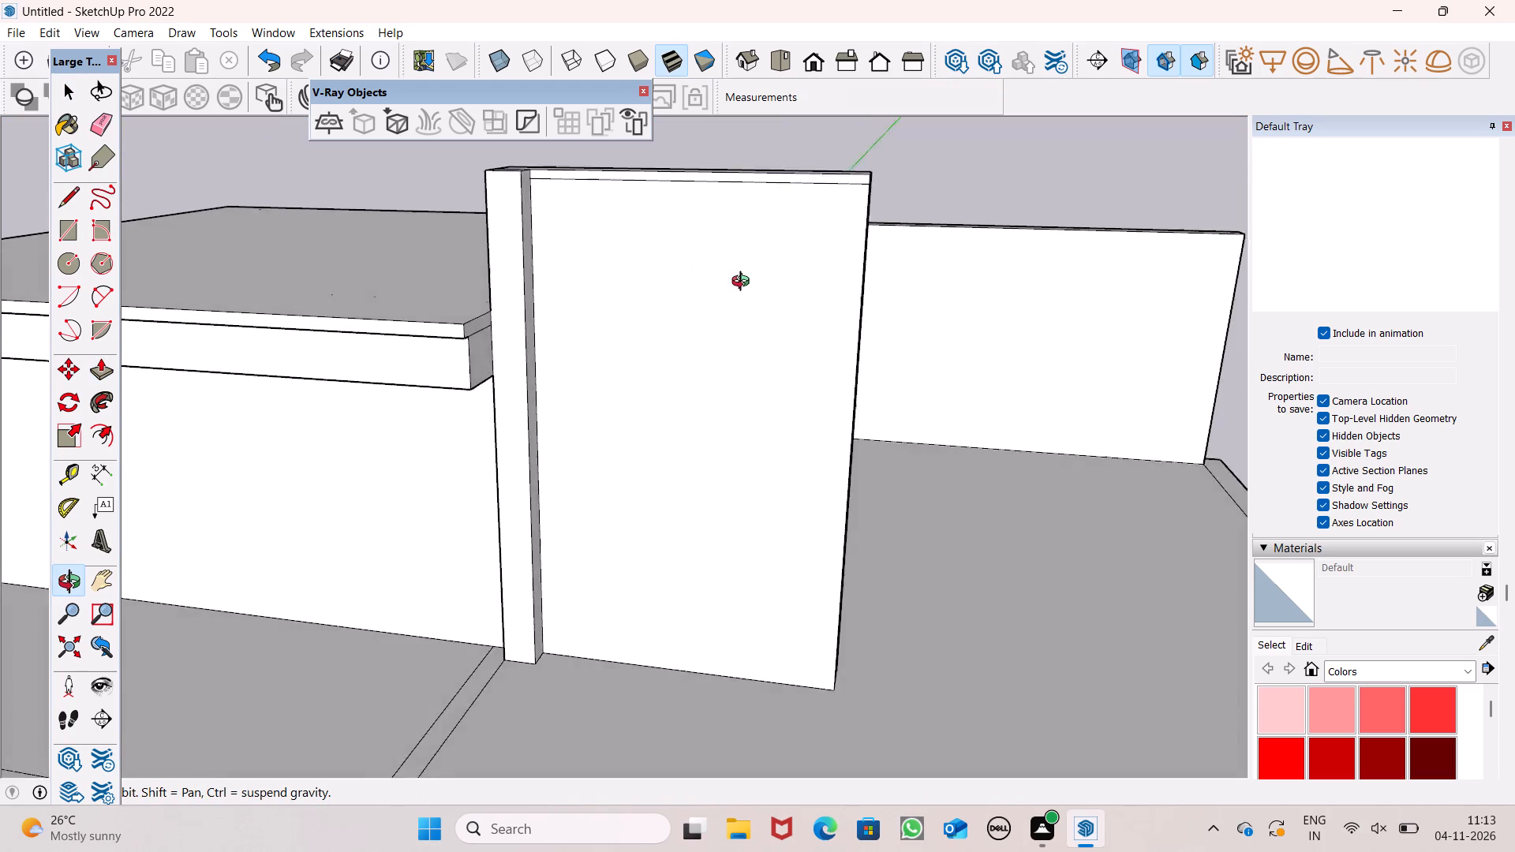
middle_click_drag(744, 283, 810, 293)
scroll(810, 293, "up", 1)
scroll(990, 371, "down", 4)
middle_click_drag(796, 335, 679, 404)
scroll(690, 385, "down", 3)
middle_click_drag(699, 376, 735, 342)
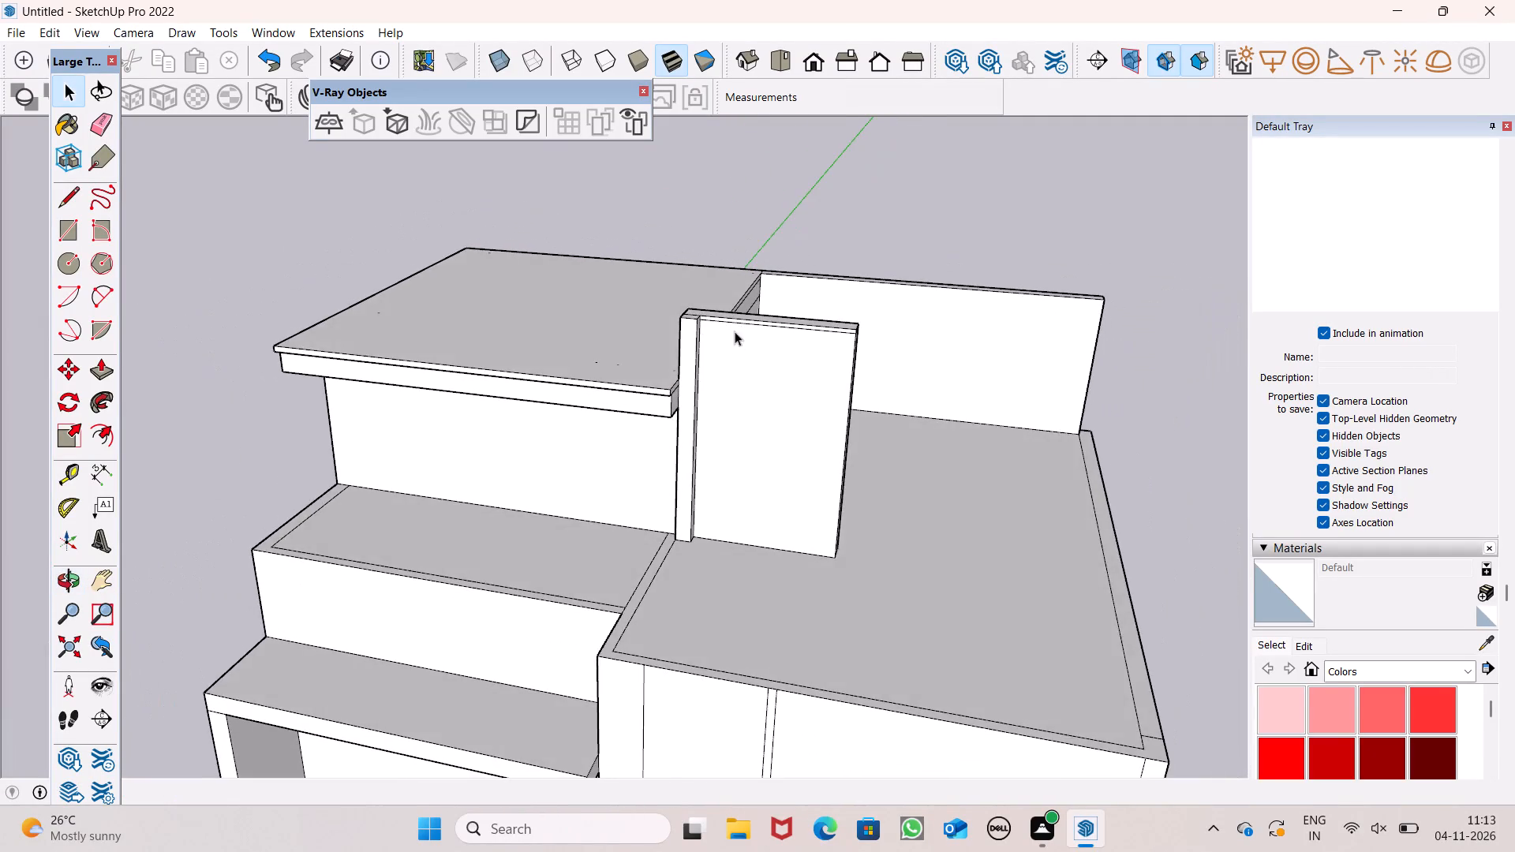
scroll(600, 290, "down", 5)
middle_click_drag(603, 393, 698, 256)
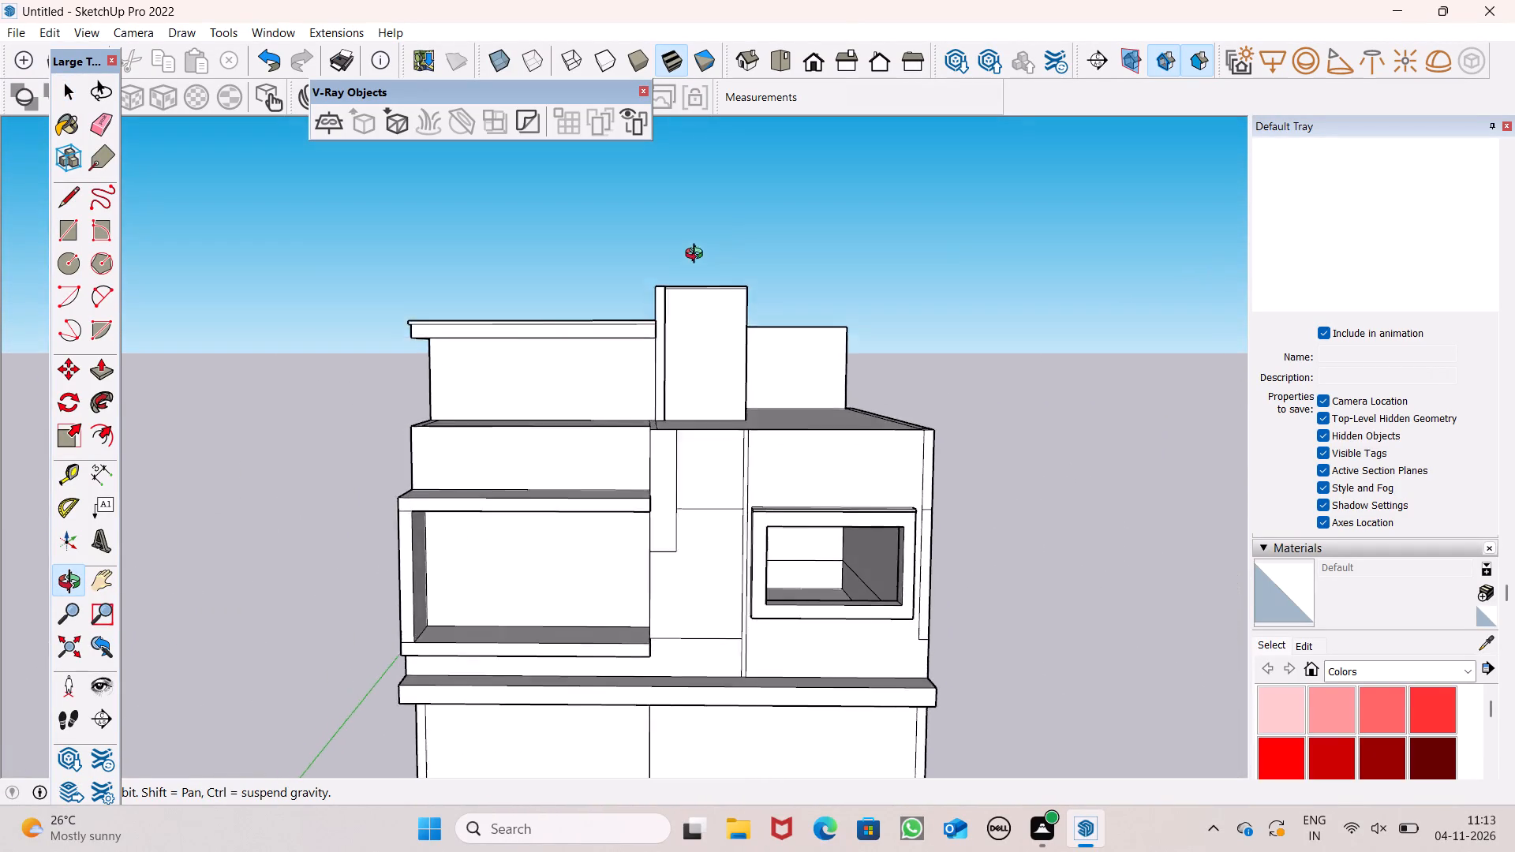
middle_click_drag(698, 256, 657, 302)
scroll(639, 338, "down", 1)
middle_click_drag(637, 342, 658, 502)
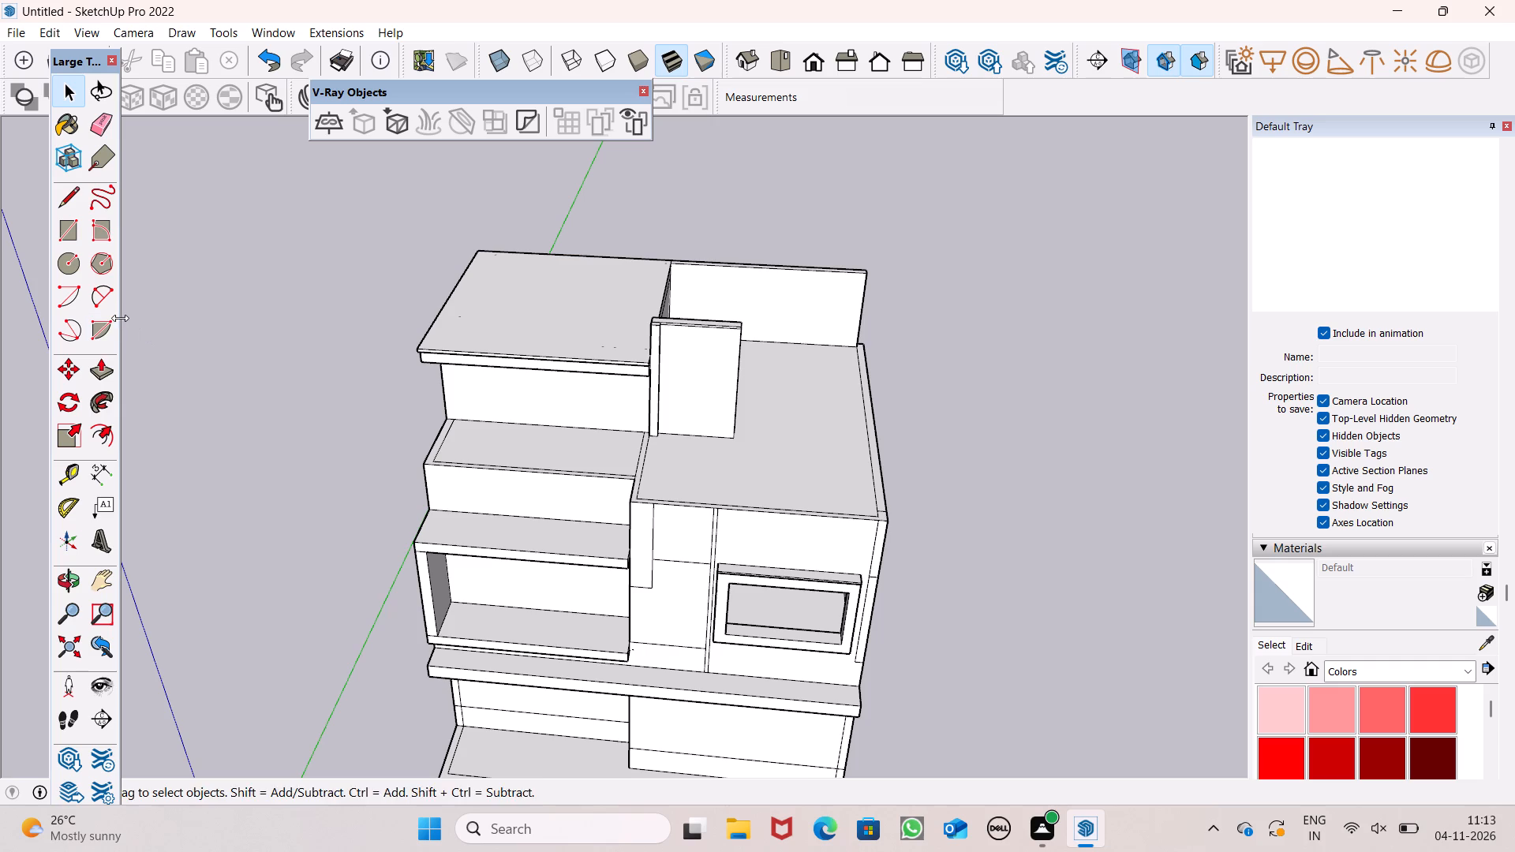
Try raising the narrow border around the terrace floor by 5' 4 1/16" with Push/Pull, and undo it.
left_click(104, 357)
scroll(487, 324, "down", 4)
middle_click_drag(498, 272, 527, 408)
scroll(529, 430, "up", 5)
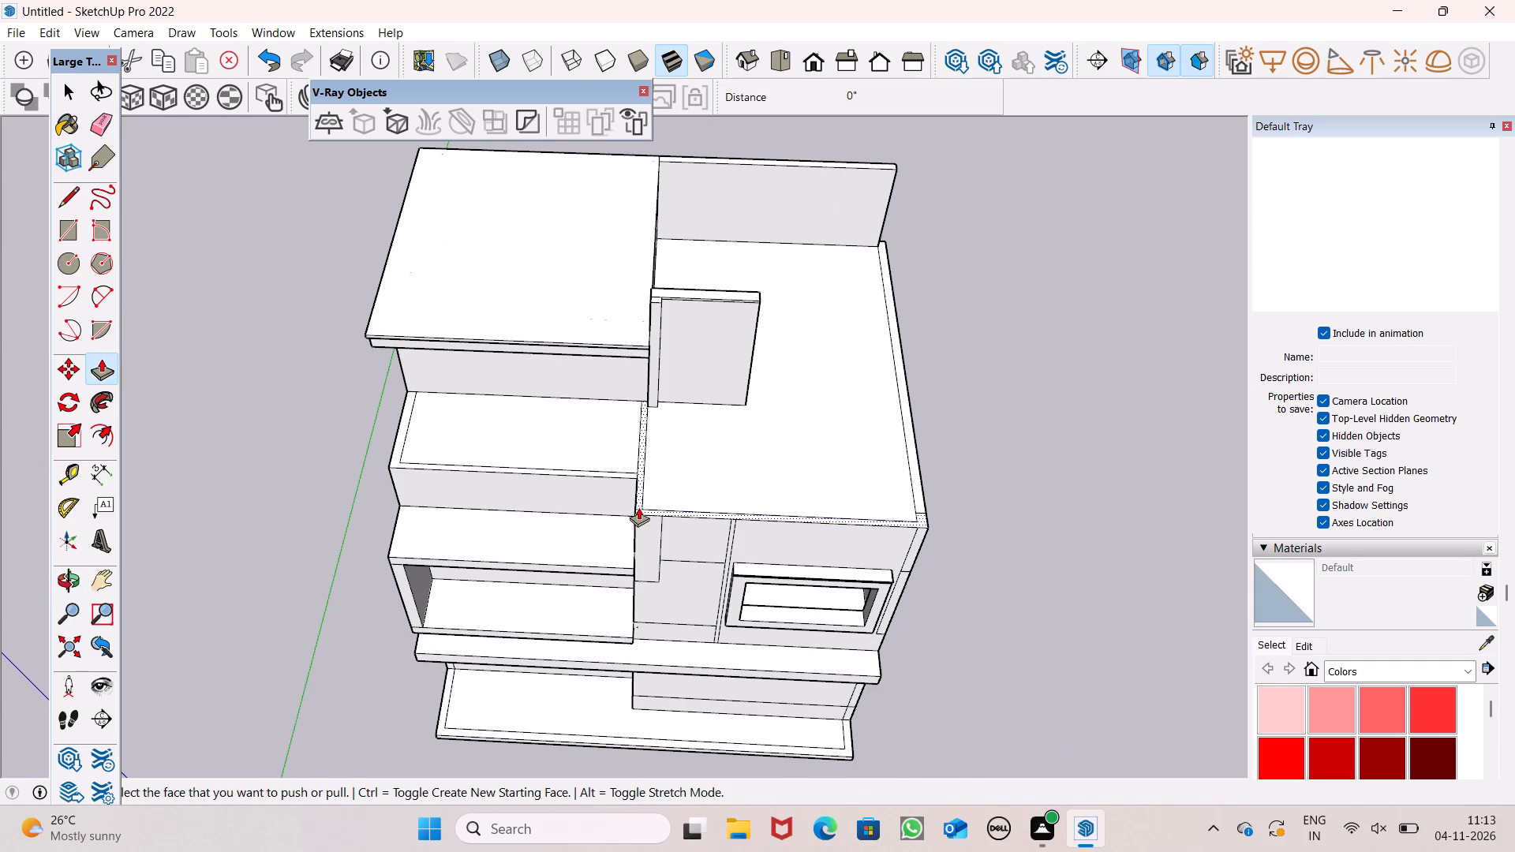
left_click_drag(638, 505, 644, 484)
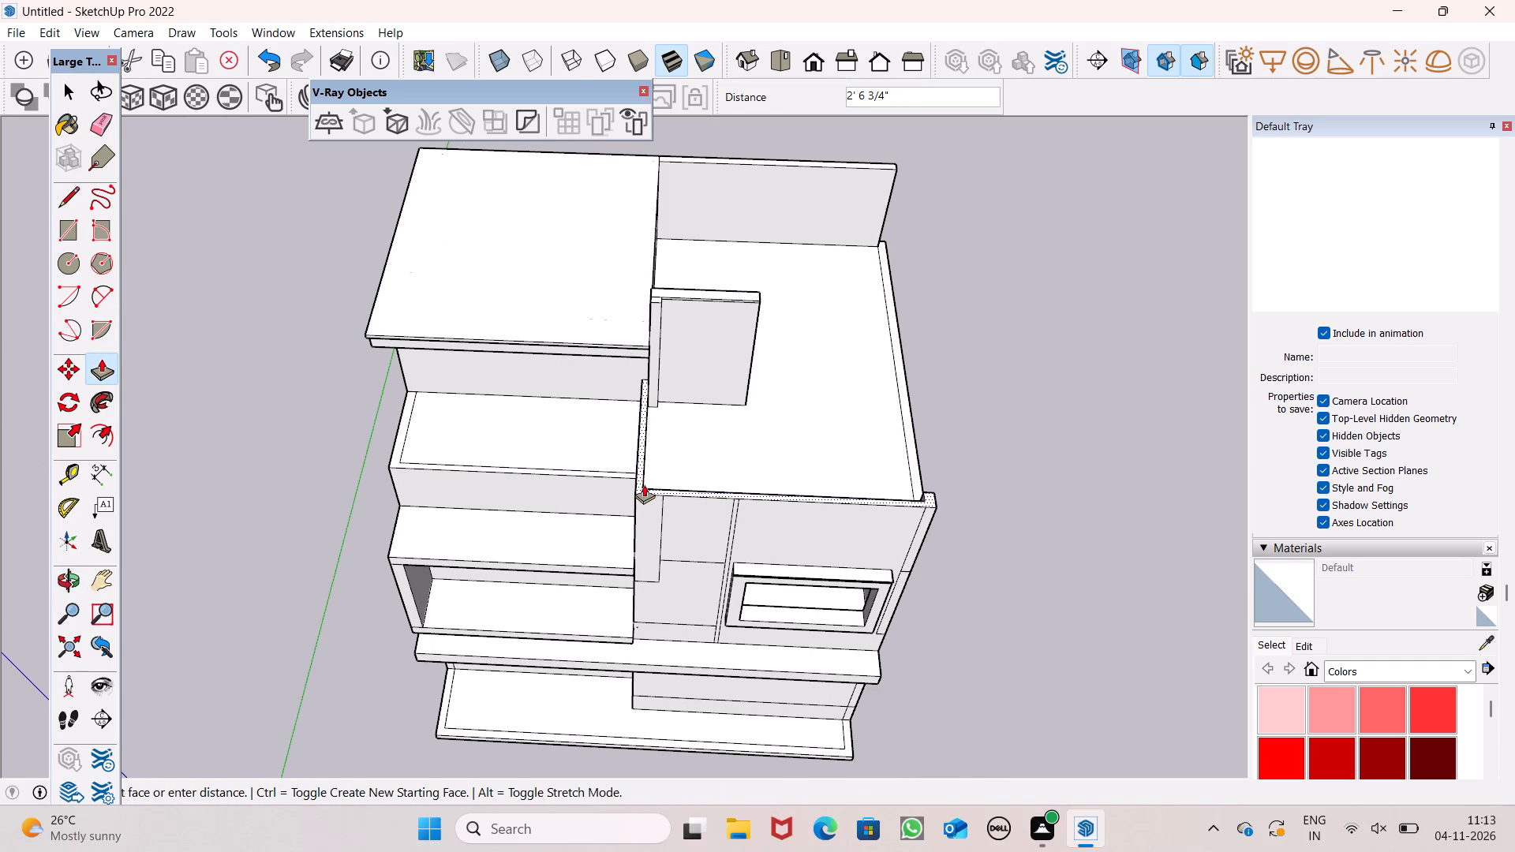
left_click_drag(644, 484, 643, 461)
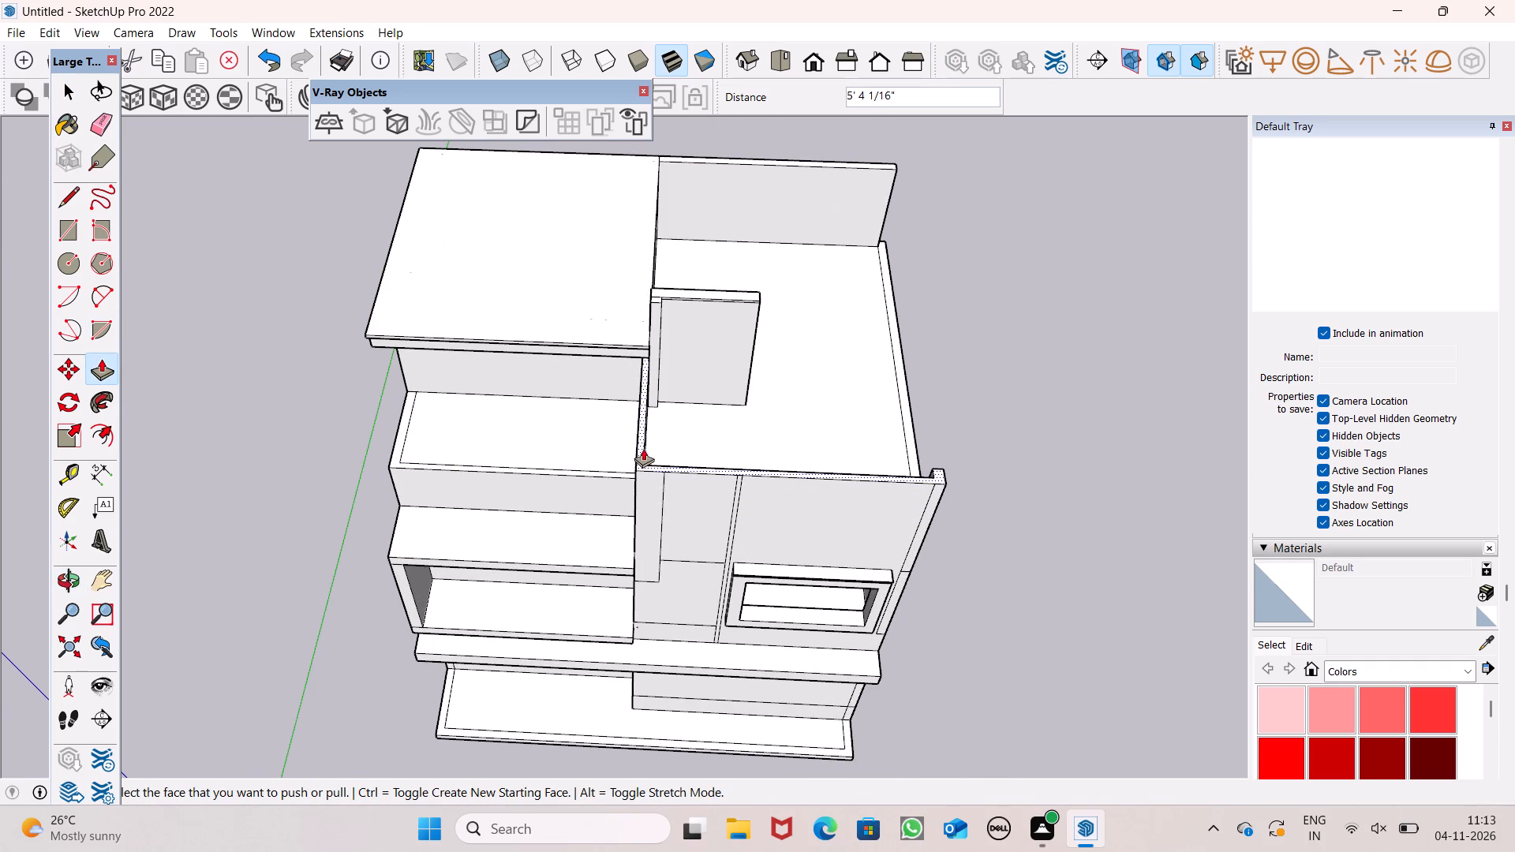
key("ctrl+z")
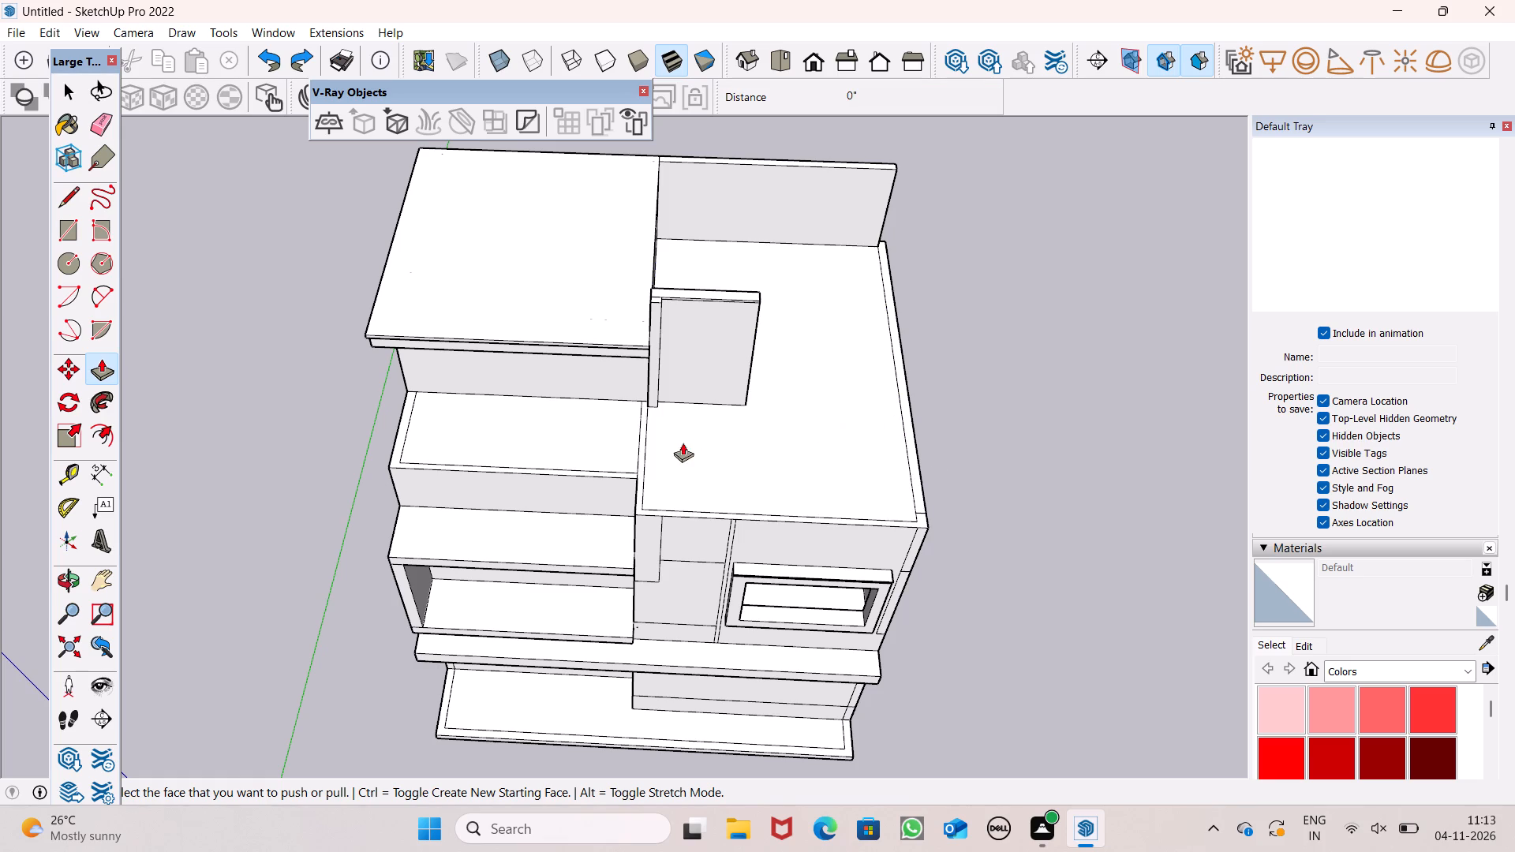
Draw a short line across the terrace floor's front border, aligned with the narrow vertical facade strip beside the framed window.
middle_click_drag(674, 444, 637, 447)
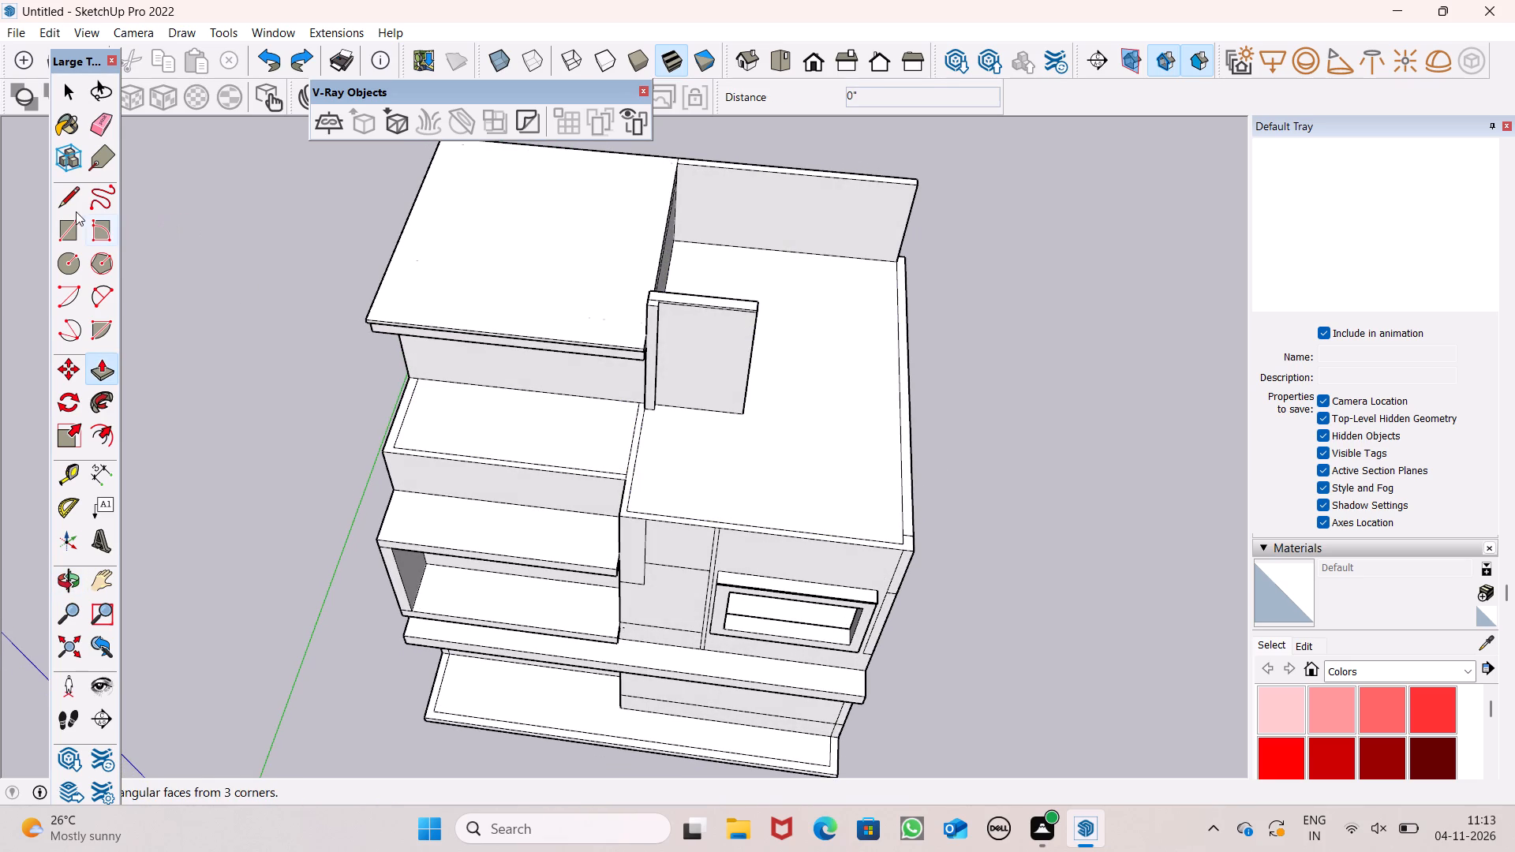
left_click(61, 194)
scroll(406, 427, "up", 4)
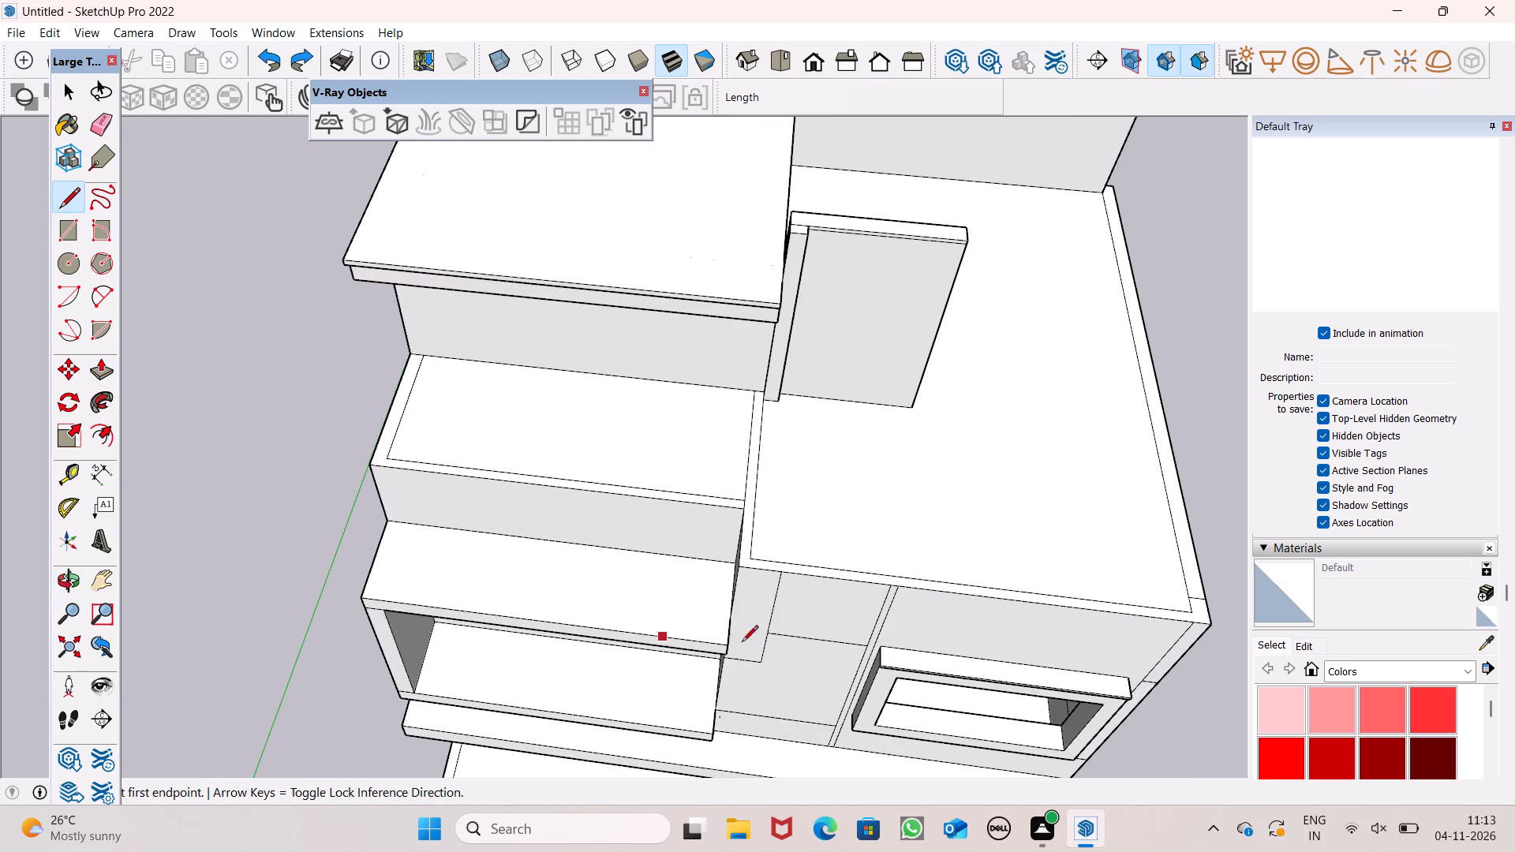
scroll(819, 597, "down", 1)
middle_click_drag(866, 615, 833, 519)
scroll(899, 527, "up", 6)
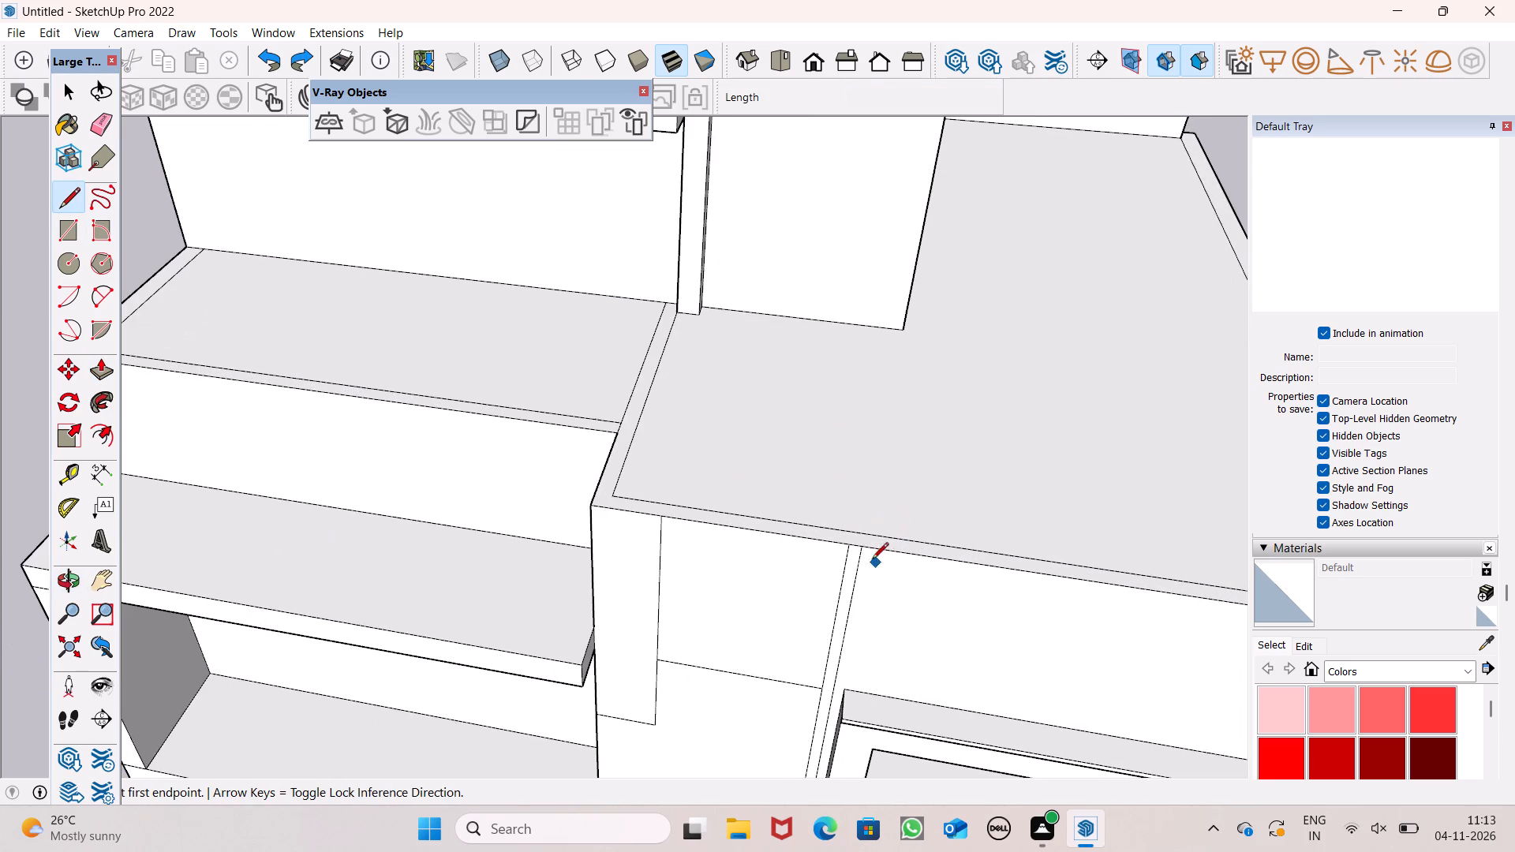
scroll(862, 552, "up", 3)
scroll(862, 552, "down", 1)
scroll(862, 552, "up", 4)
left_click(861, 551)
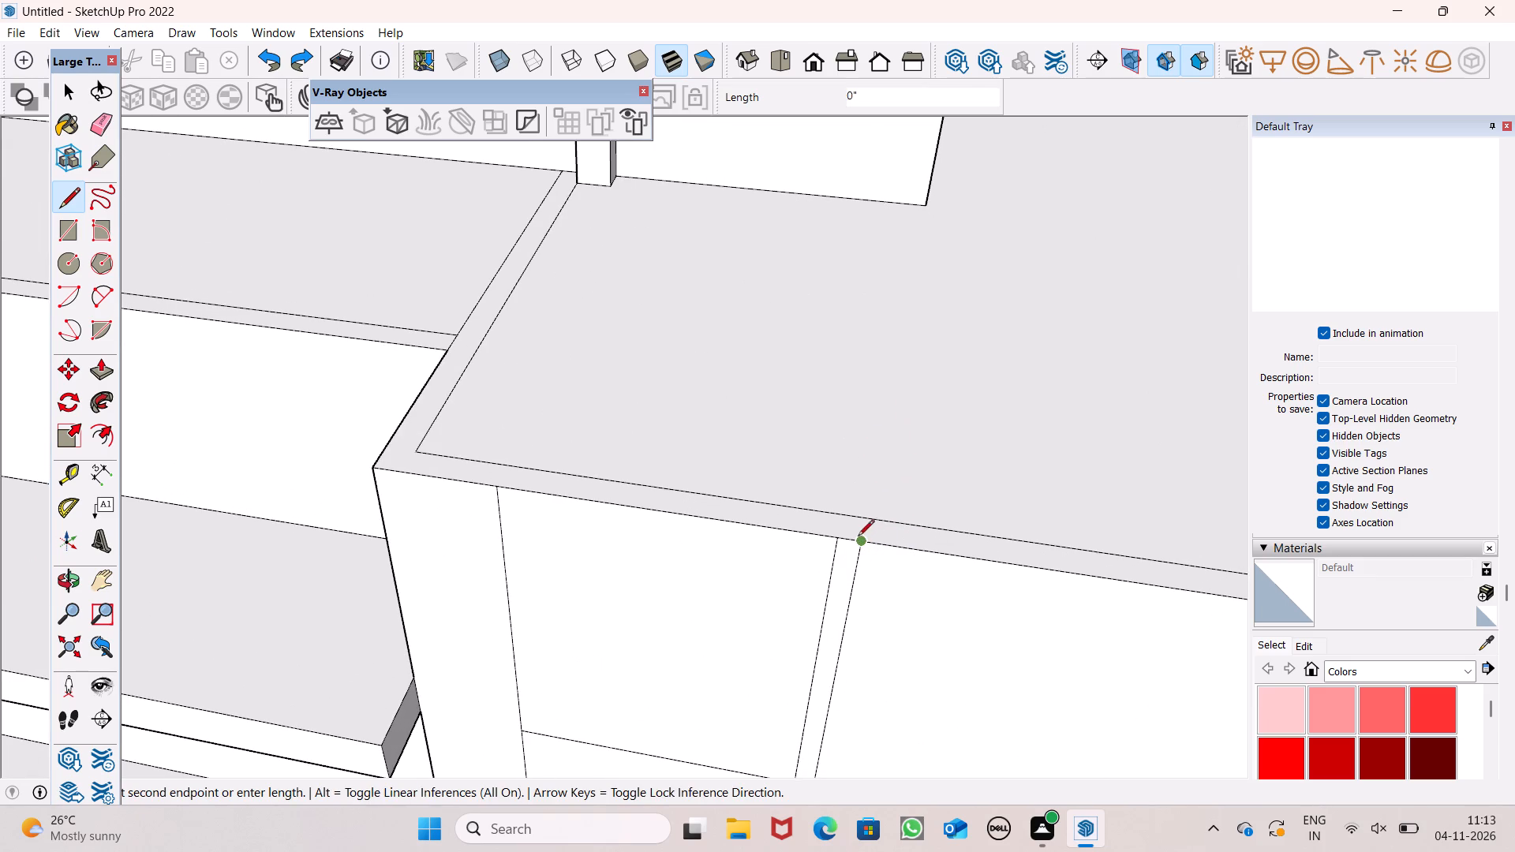
left_click(858, 516)
scroll(844, 494, "down", 6)
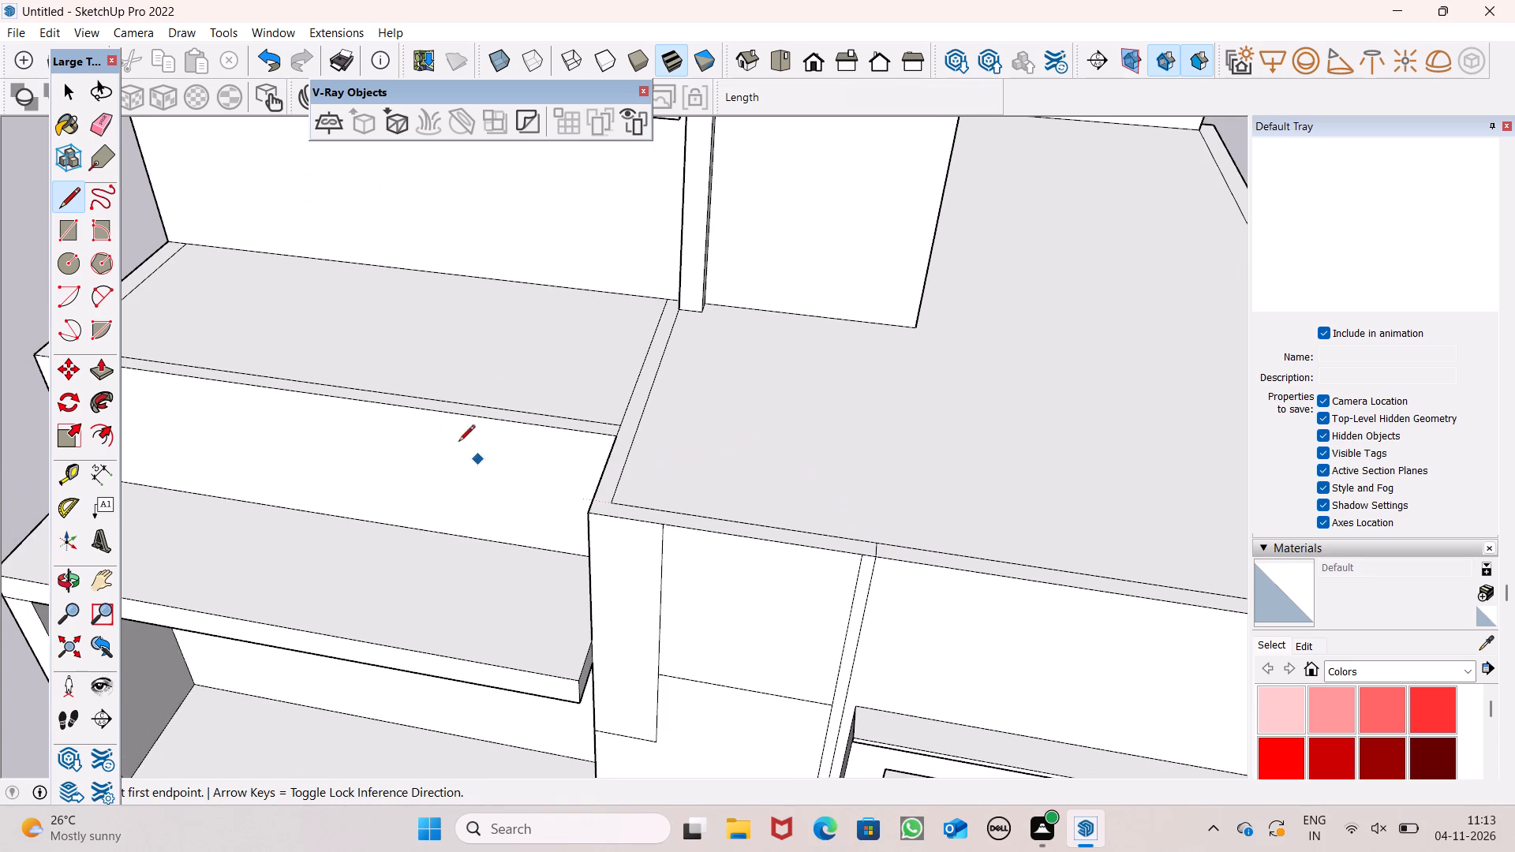
Push/pull the L-shaped border section at the terrace's front corner near the stepped balconies upward to form a parapet wall.
left_click(99, 377)
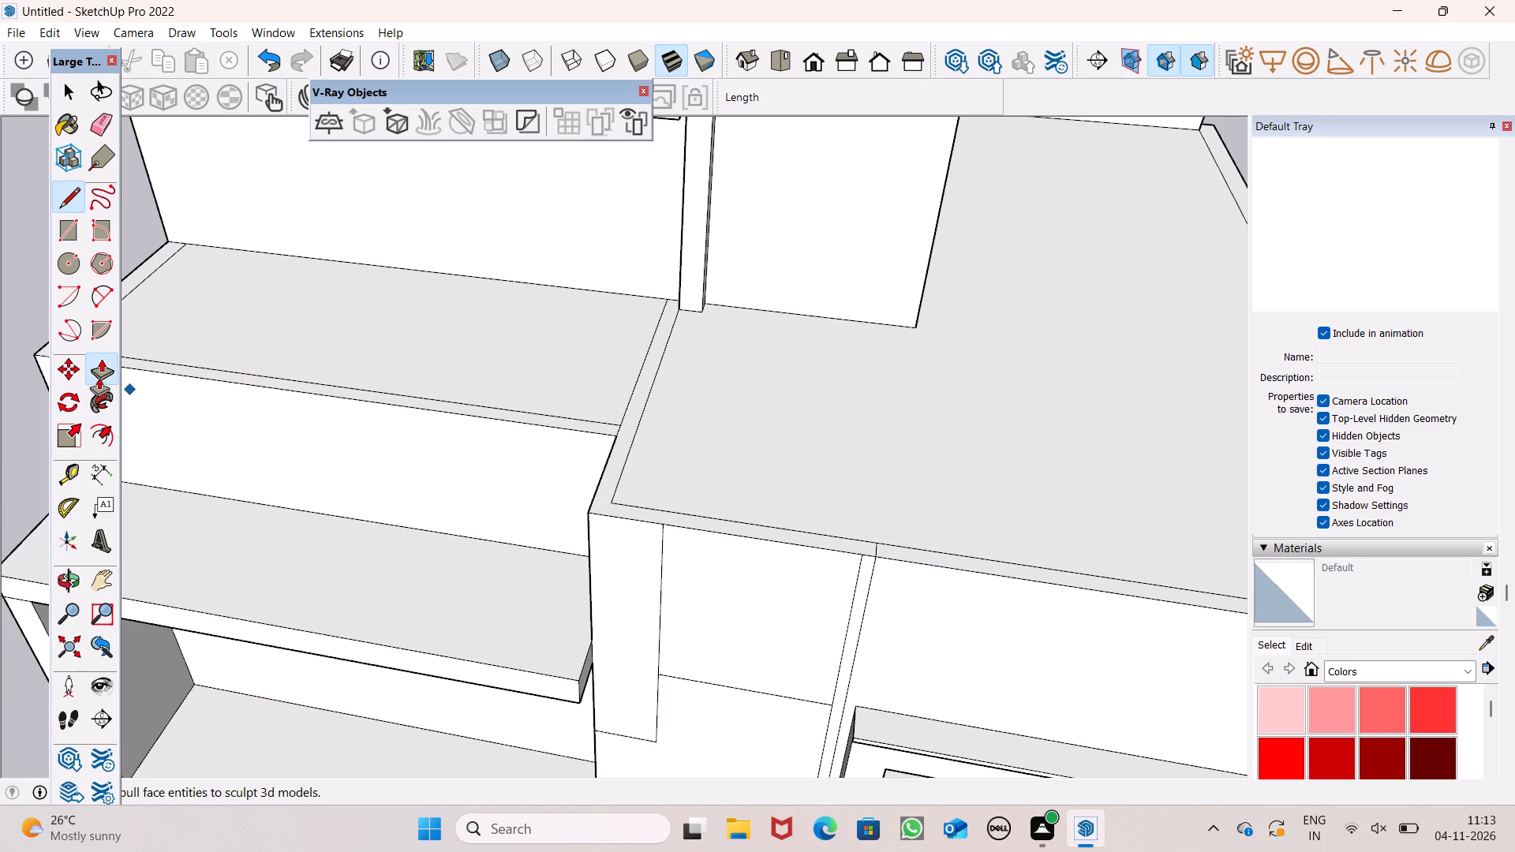
scroll(475, 467, "down", 1)
scroll(646, 461, "up", 2)
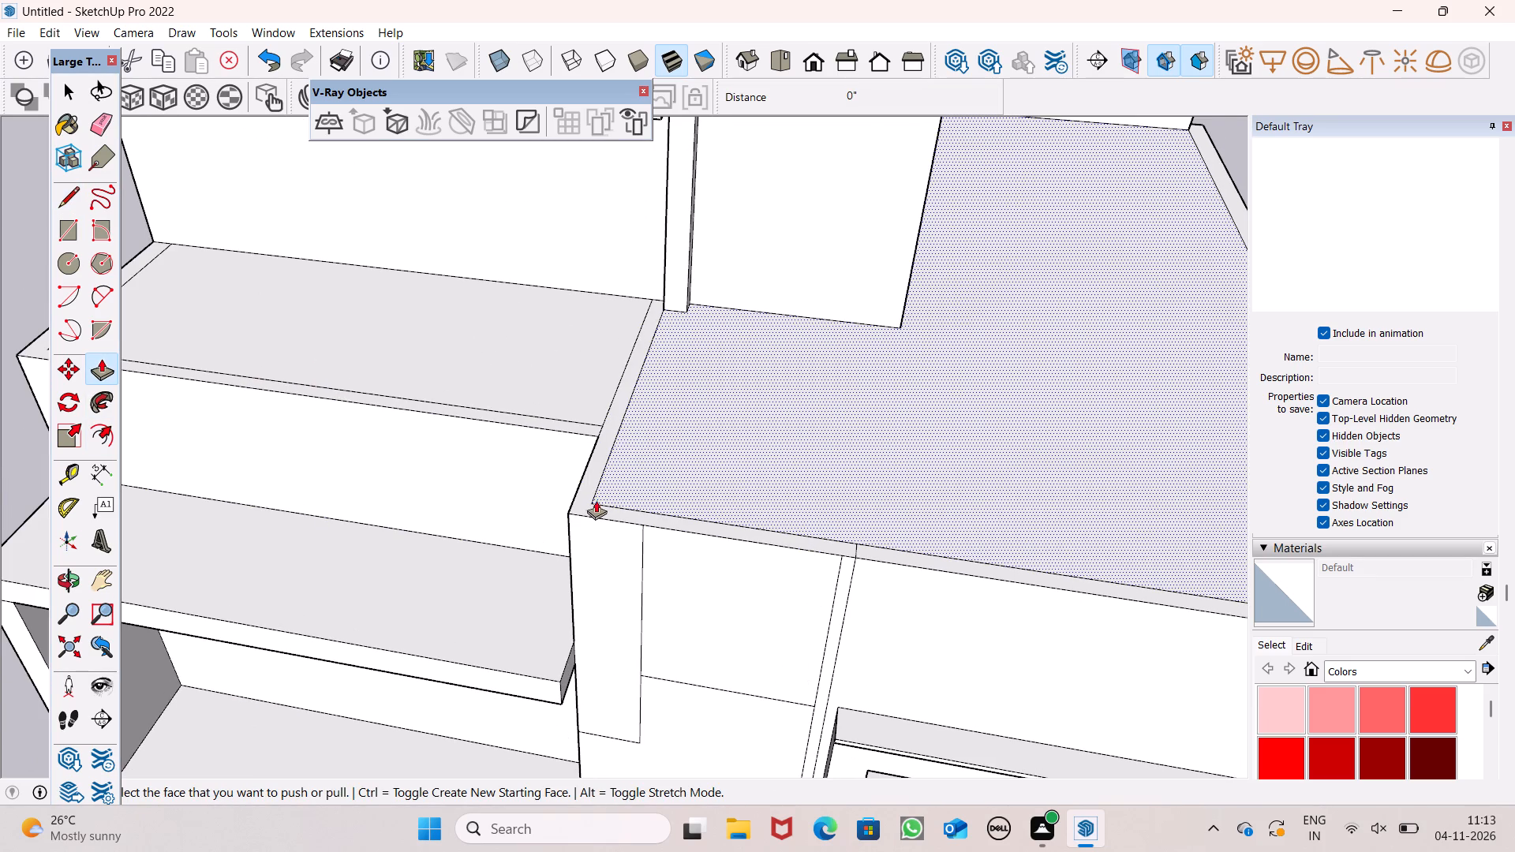
scroll(746, 499, "down", 10)
scroll(696, 483, "up", 1)
scroll(695, 486, "down", 1)
middle_click_drag(710, 525, 749, 577)
scroll(749, 577, "up", 3)
scroll(699, 518, "up", 4)
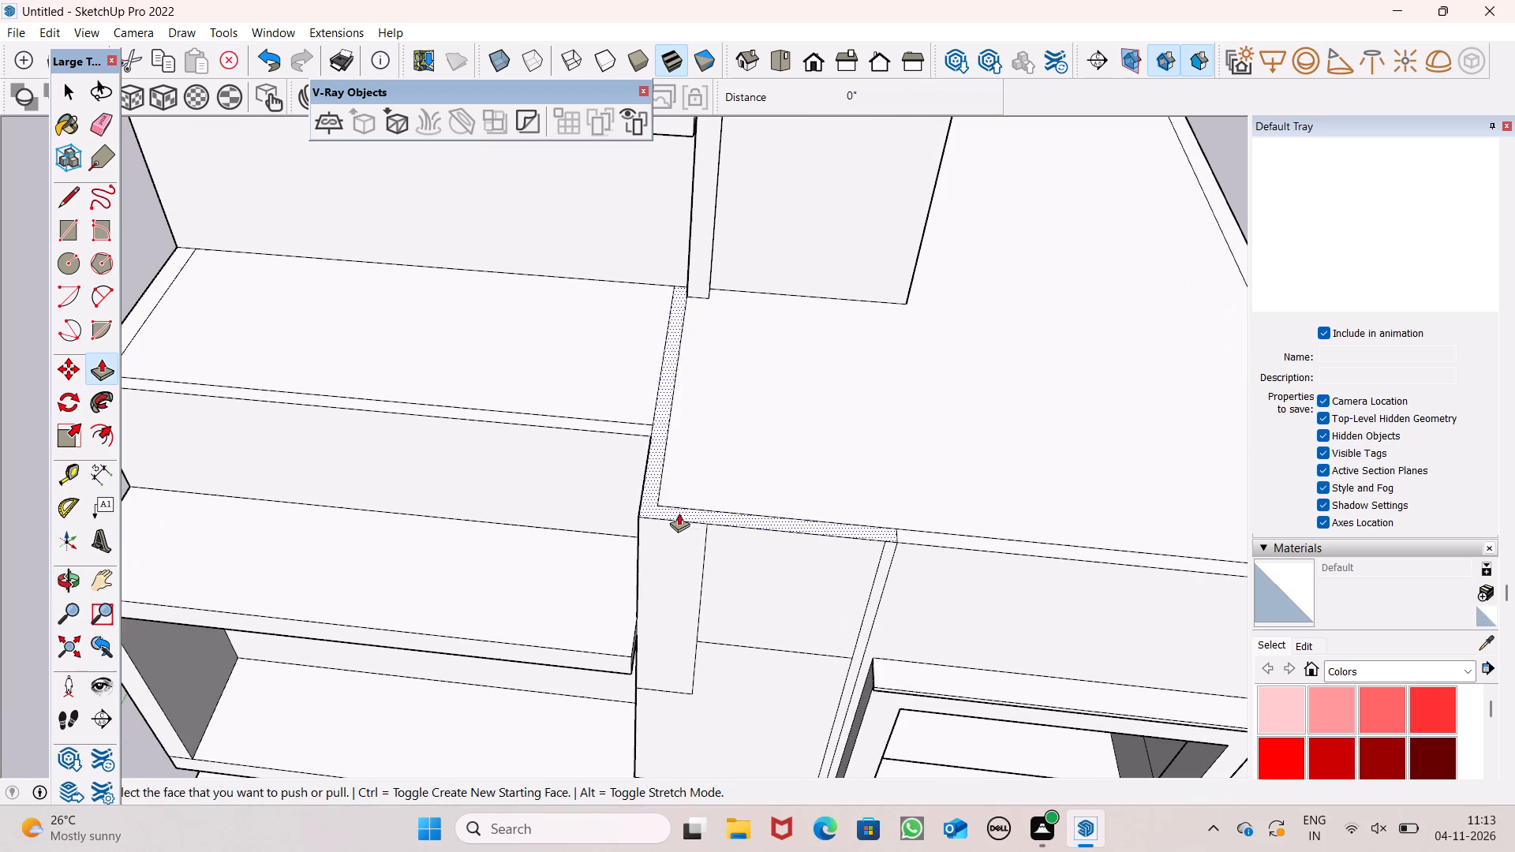
left_click_drag(653, 503, 671, 305)
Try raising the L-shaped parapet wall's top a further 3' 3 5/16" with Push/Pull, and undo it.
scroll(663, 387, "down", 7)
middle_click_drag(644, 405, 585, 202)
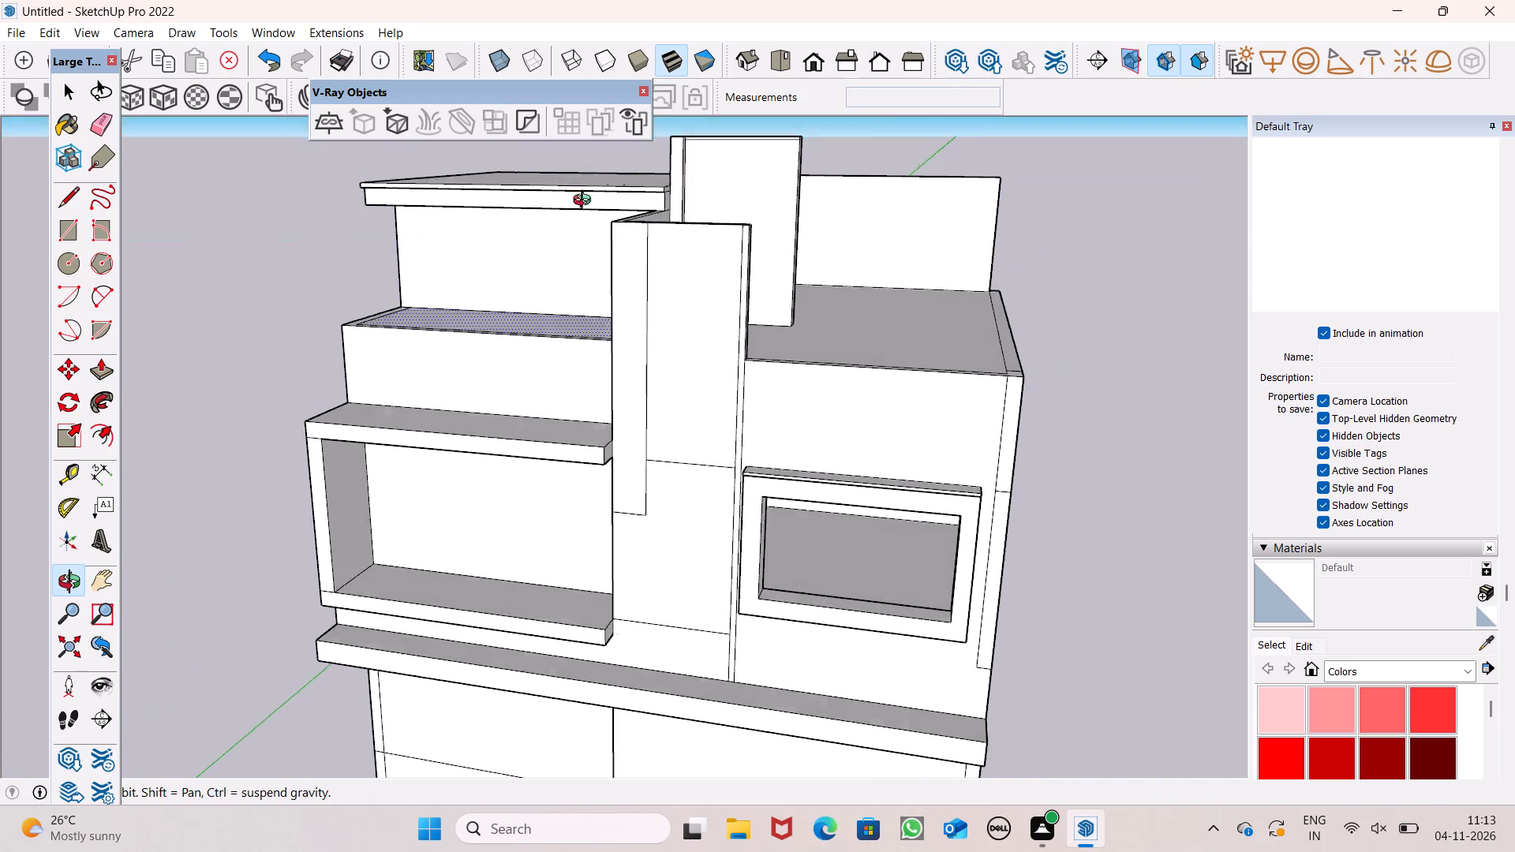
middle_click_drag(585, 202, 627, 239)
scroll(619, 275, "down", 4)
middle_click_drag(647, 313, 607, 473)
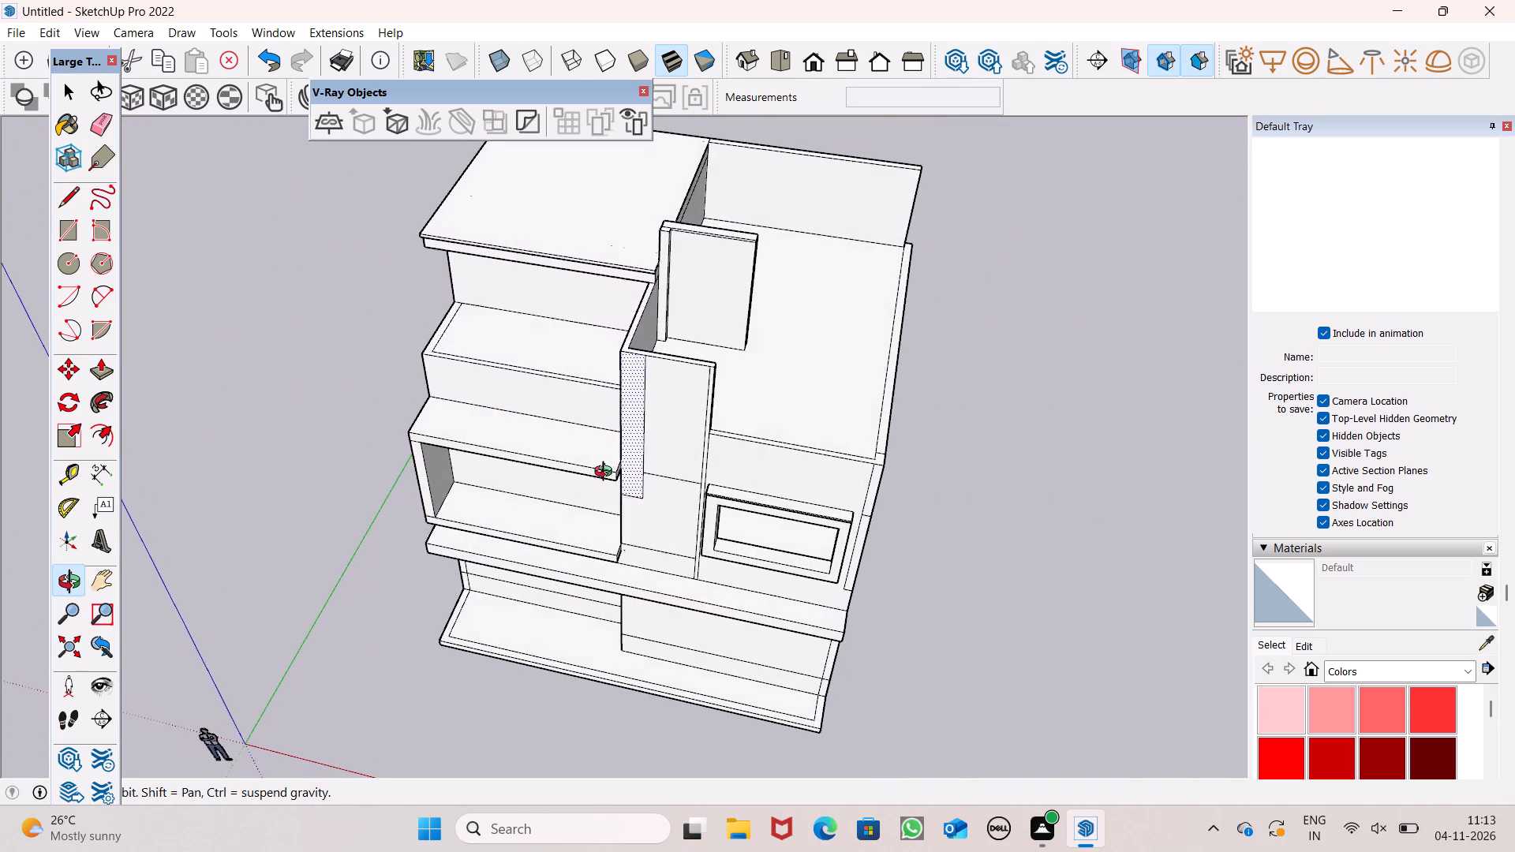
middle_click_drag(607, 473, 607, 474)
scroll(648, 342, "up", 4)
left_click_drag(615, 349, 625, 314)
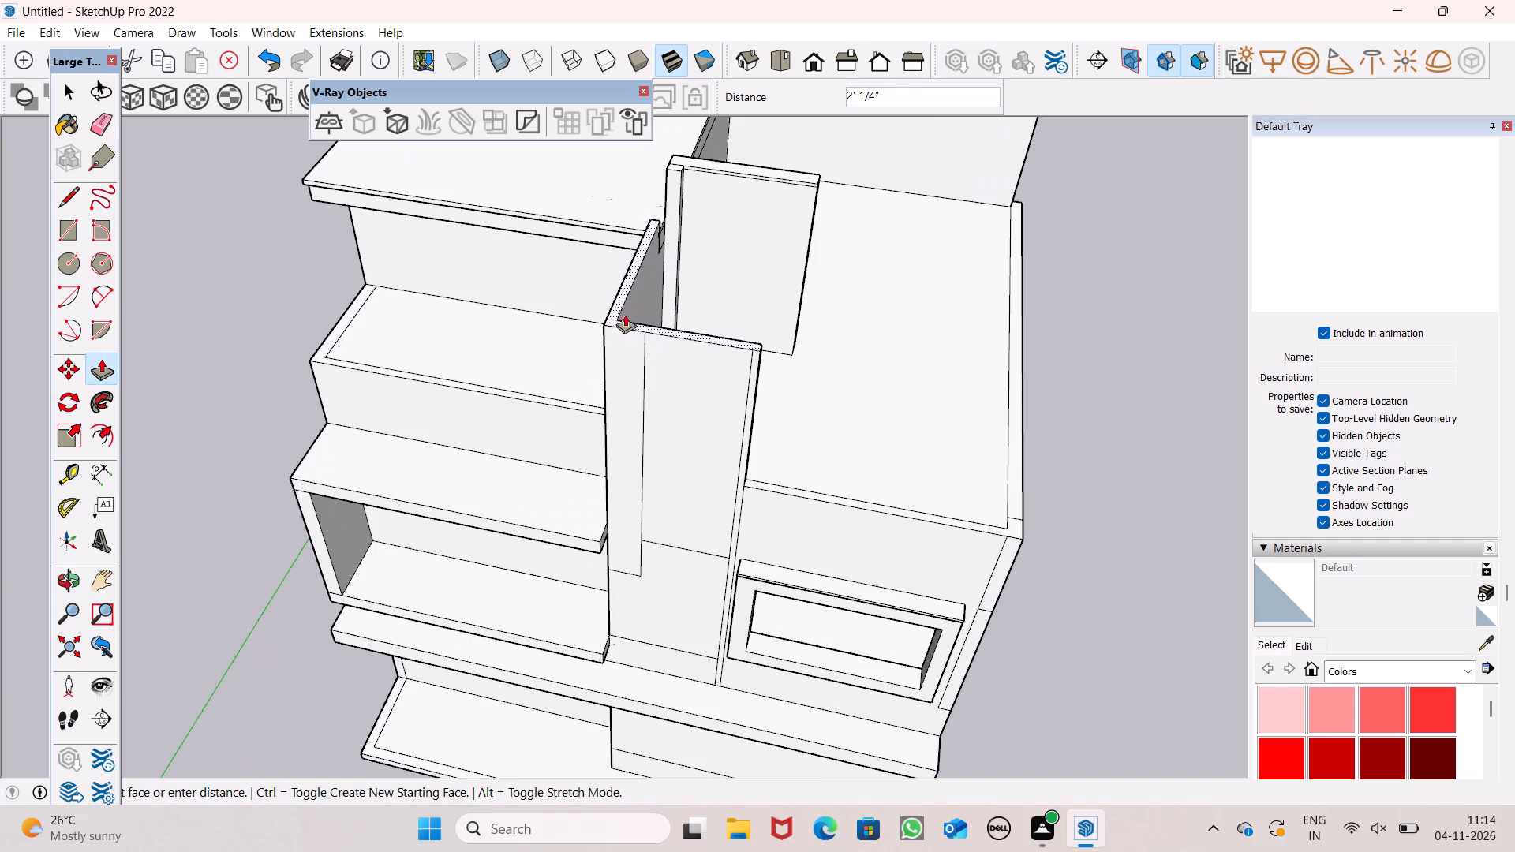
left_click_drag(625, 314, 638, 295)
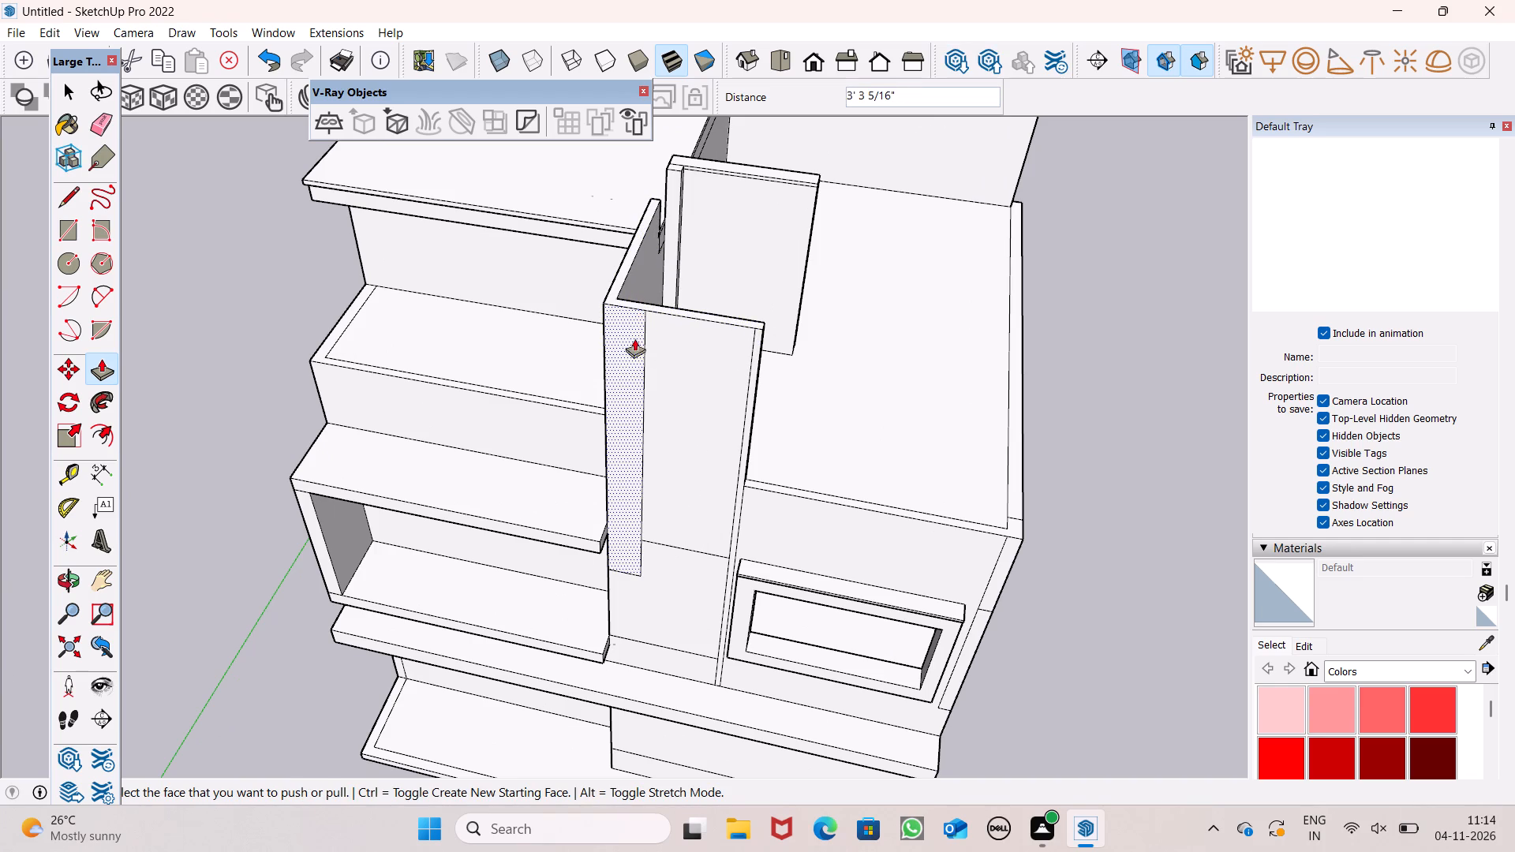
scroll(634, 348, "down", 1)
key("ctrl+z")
Erase the short dividing line across the terrace border at the front corner on the framed window's side.
middle_click_drag(660, 376, 806, 167)
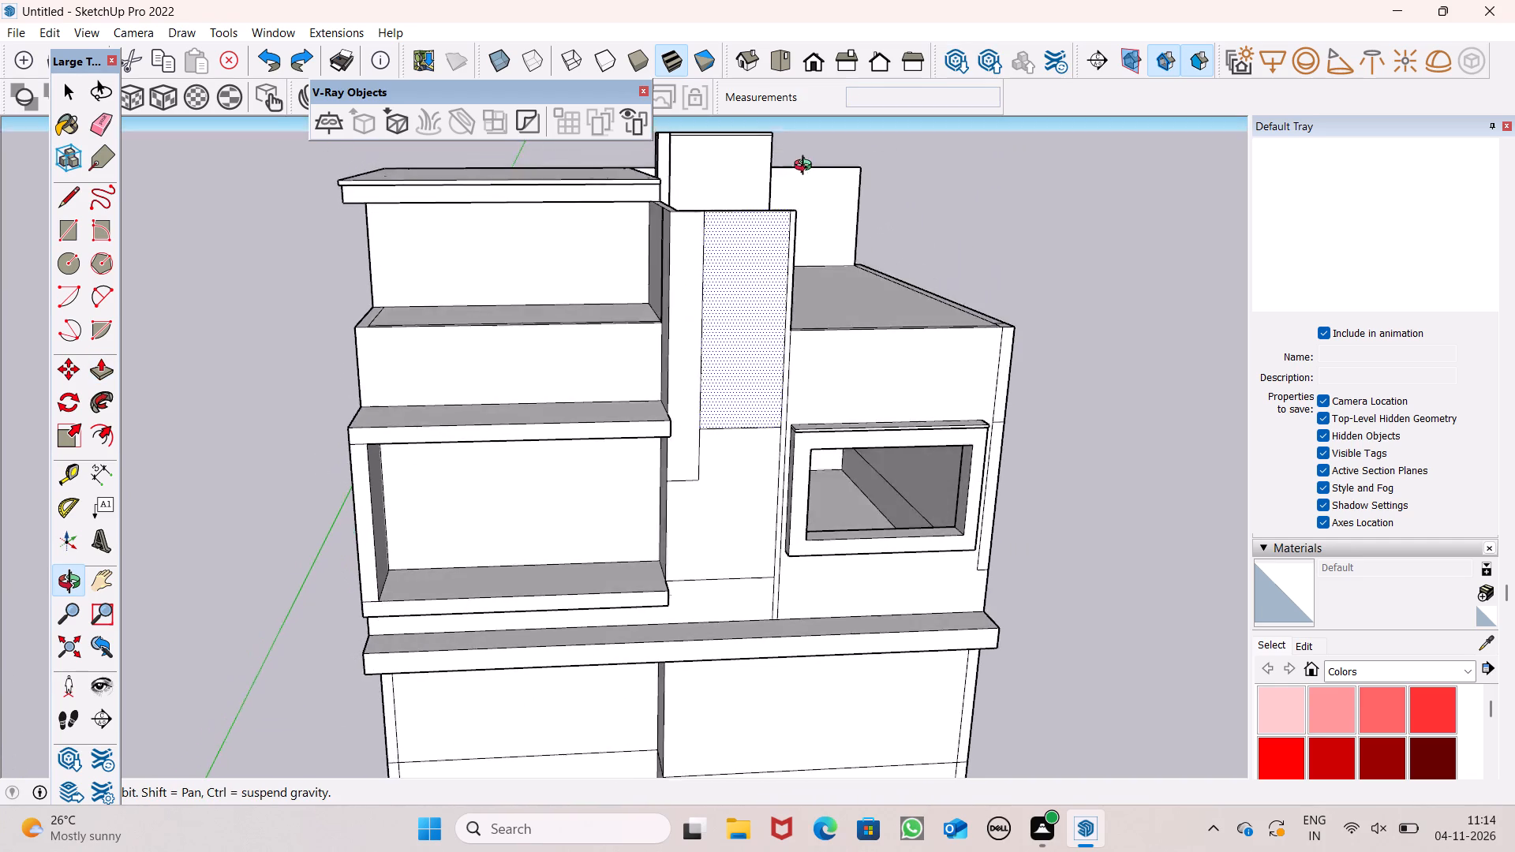
middle_click_drag(806, 167, 709, 312)
scroll(663, 306, "down", 3)
middle_click_drag(656, 385, 668, 394)
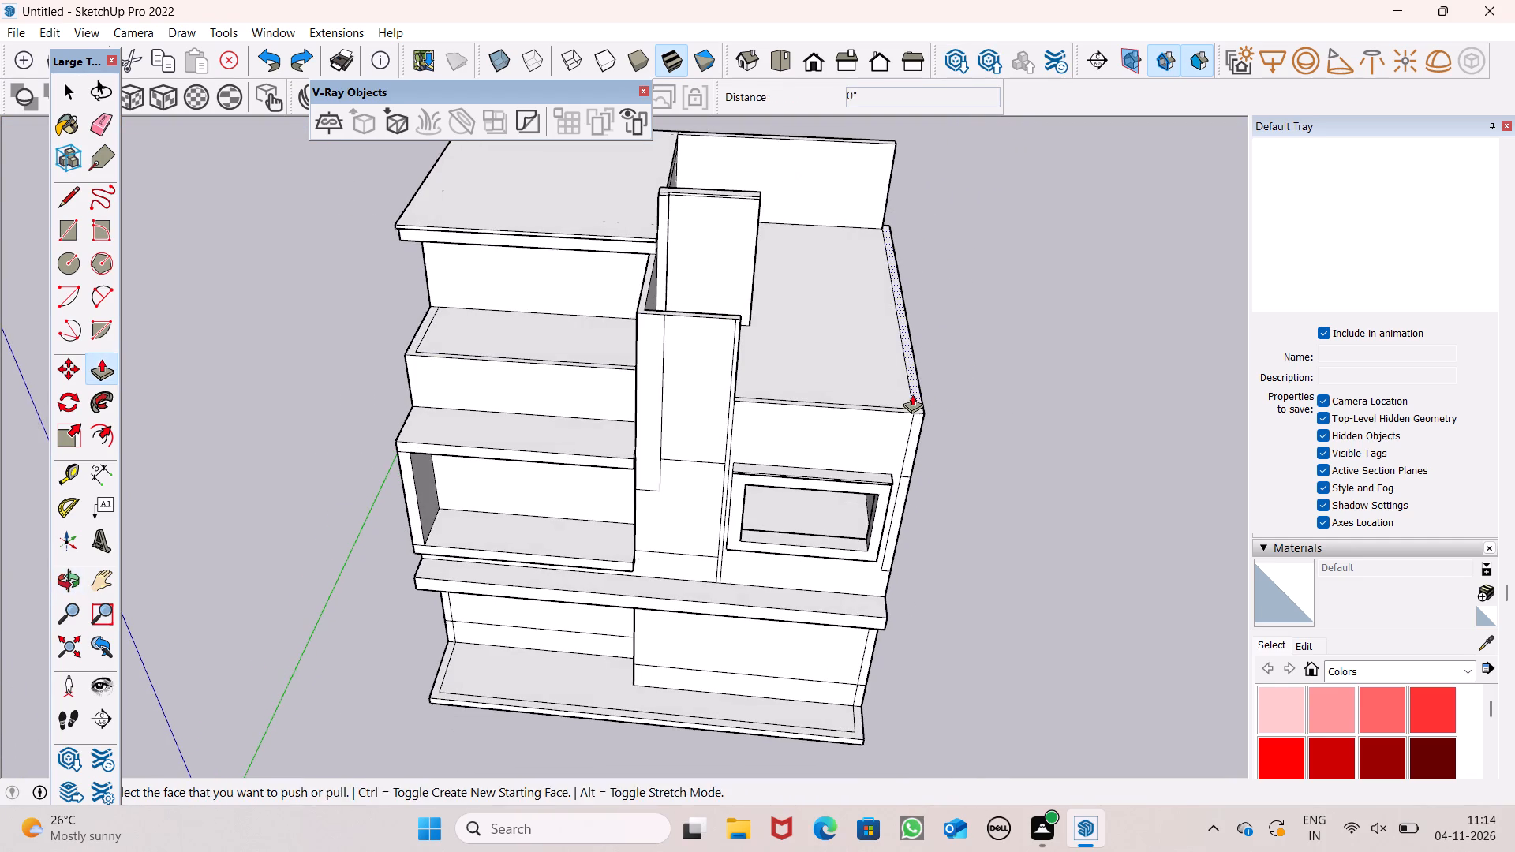
middle_click_drag(912, 394, 713, 495)
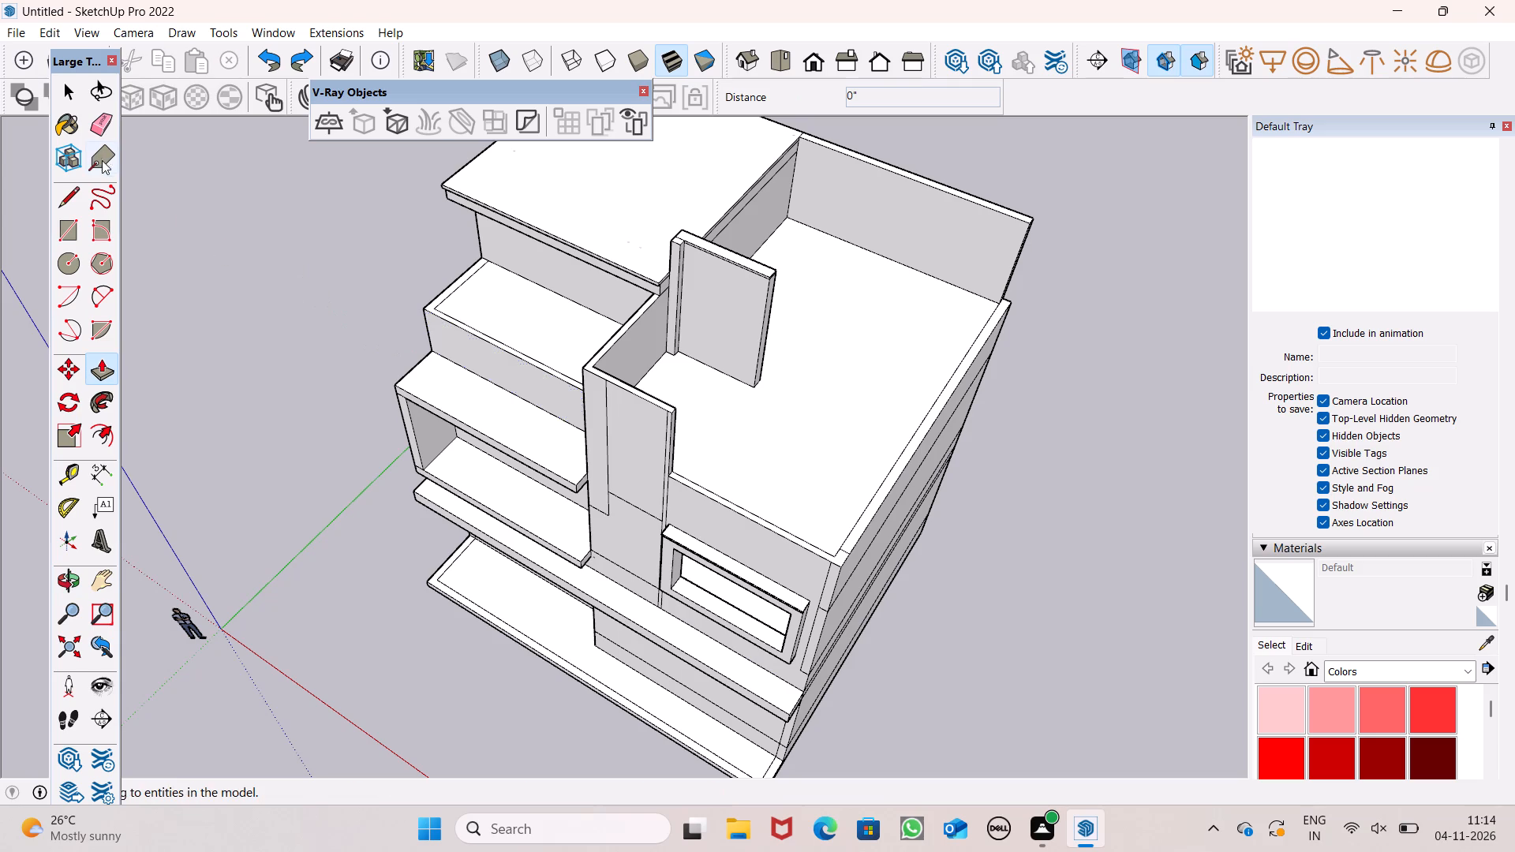
left_click(91, 118)
scroll(536, 473, "up", 2)
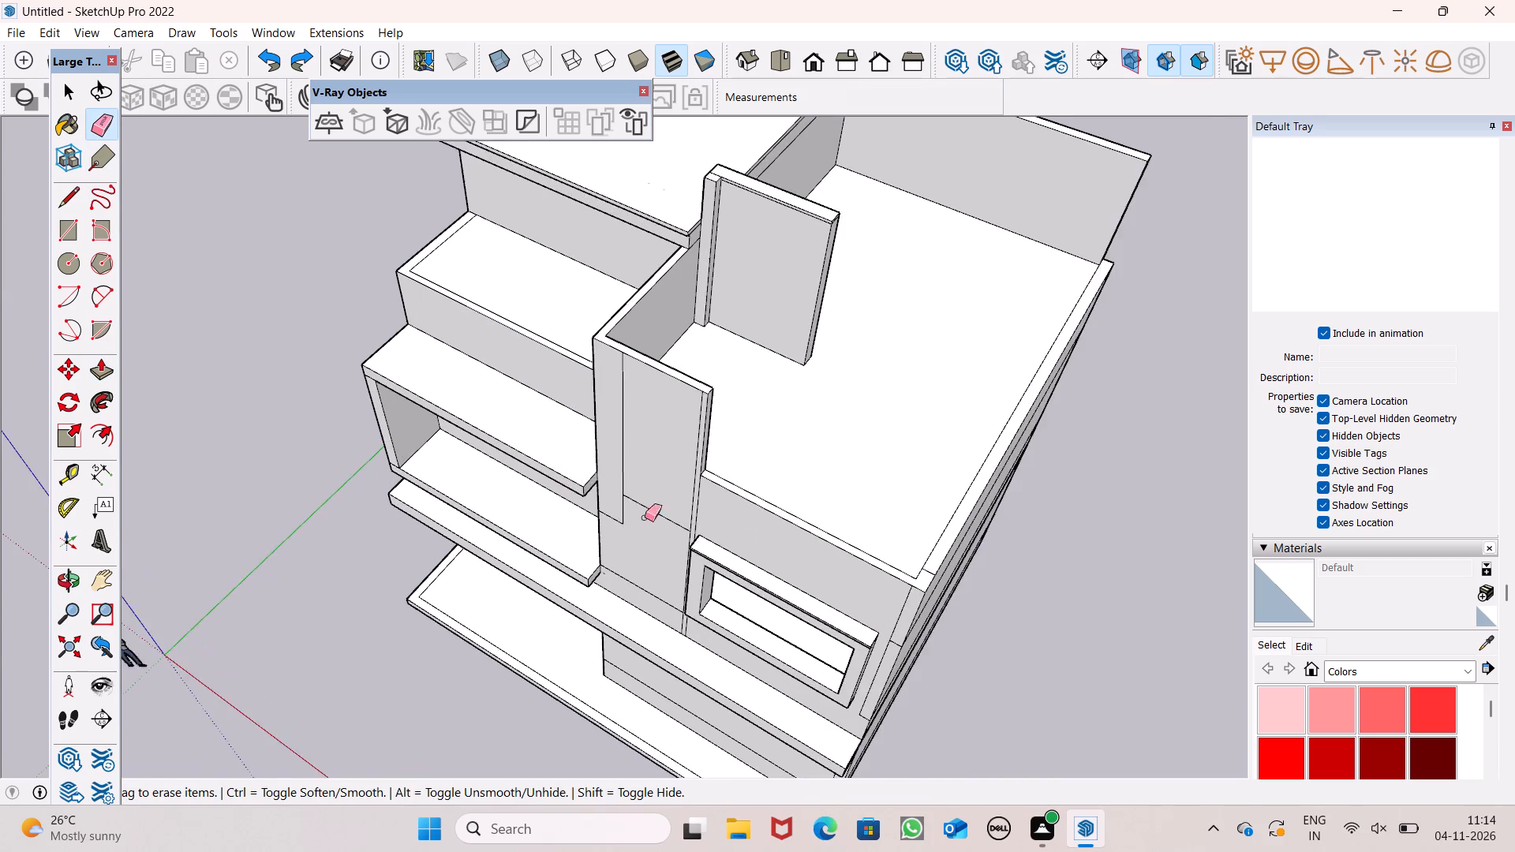
scroll(645, 518, "up", 5)
scroll(972, 551, "up", 2)
scroll(736, 413, "down", 5)
scroll(795, 533, "up", 6)
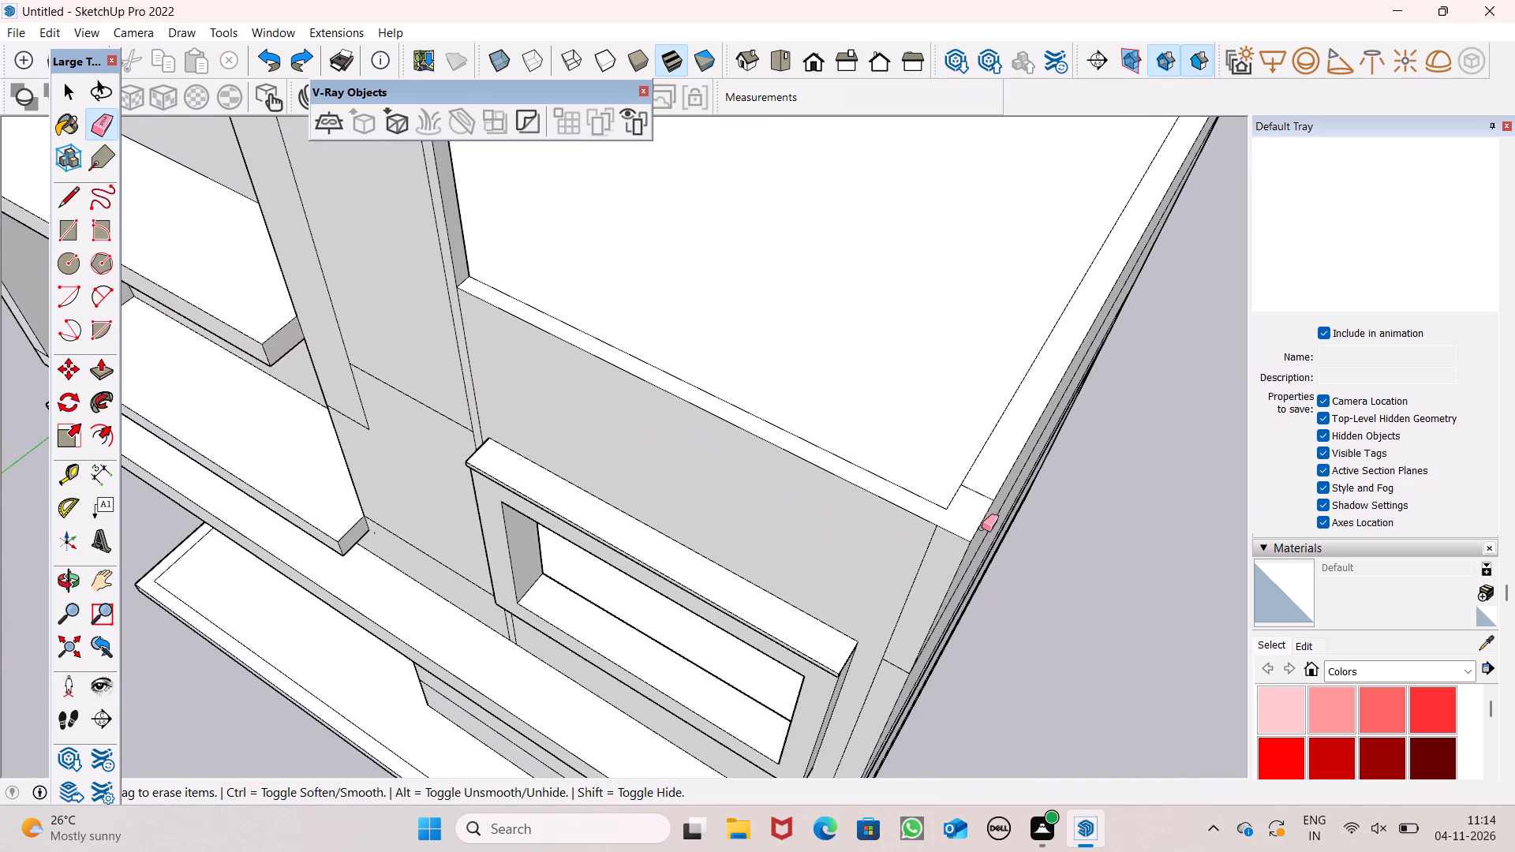
scroll(984, 504, "up", 6)
left_click_drag(972, 490, 979, 467)
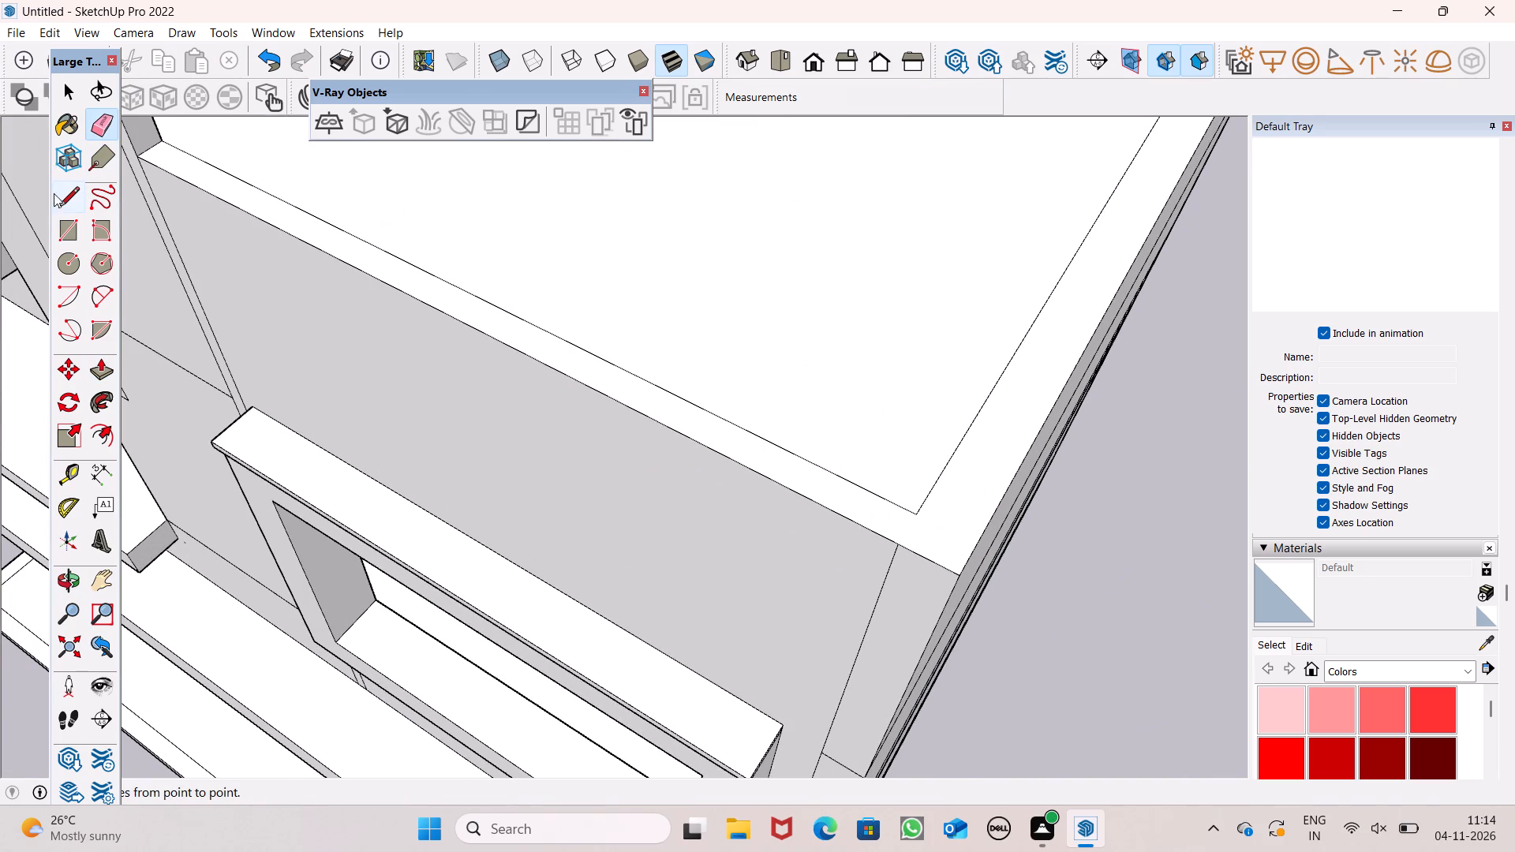
Draw a 3' line extending the narrow facade corner strip beside the framed window down to the projecting ledge.
left_click(76, 195)
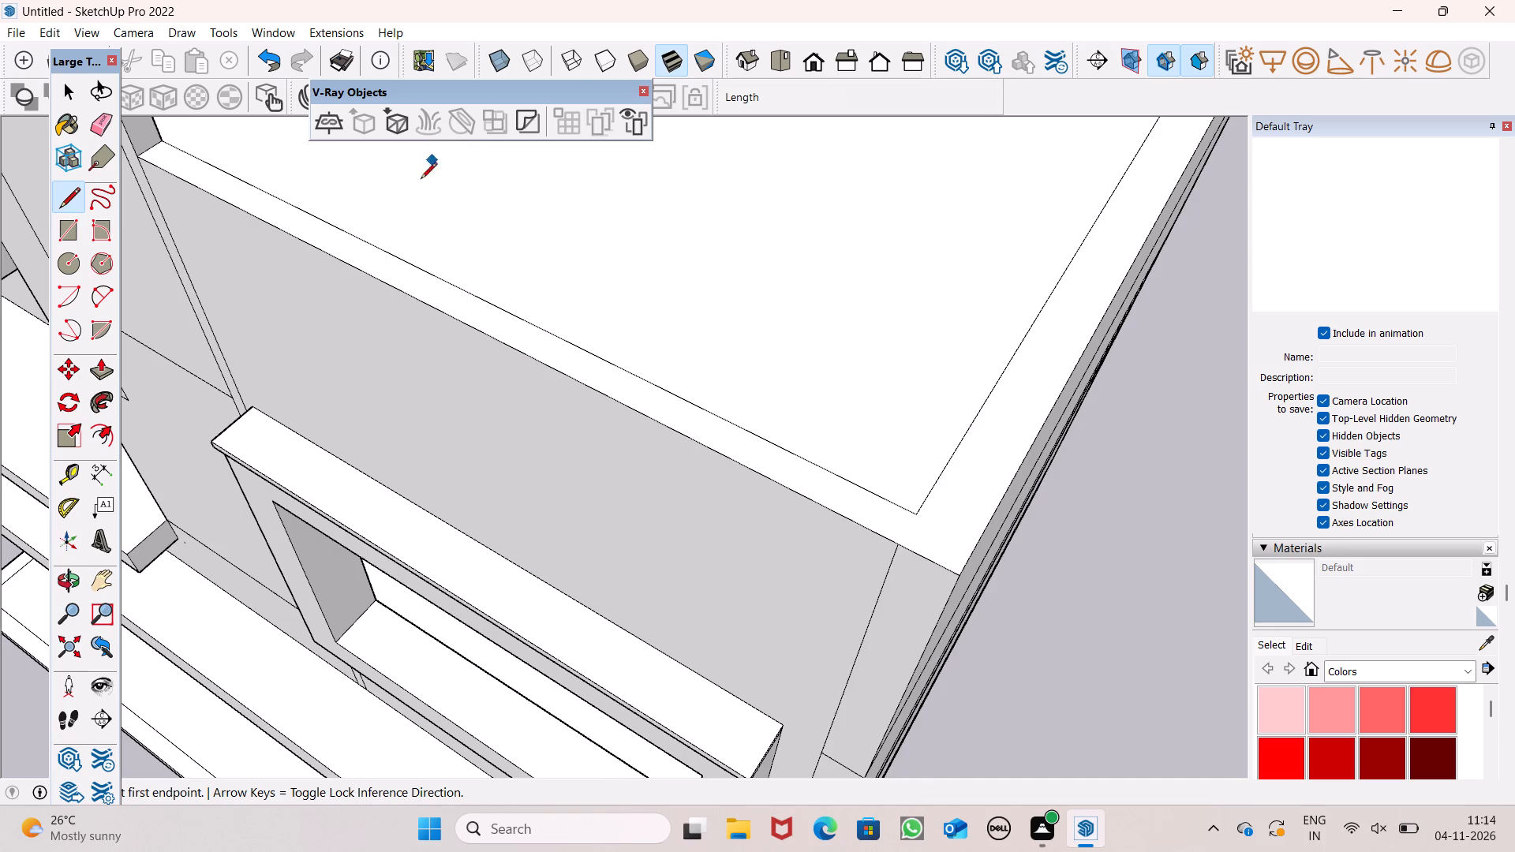
scroll(416, 270, "down", 4)
scroll(816, 352, "down", 3)
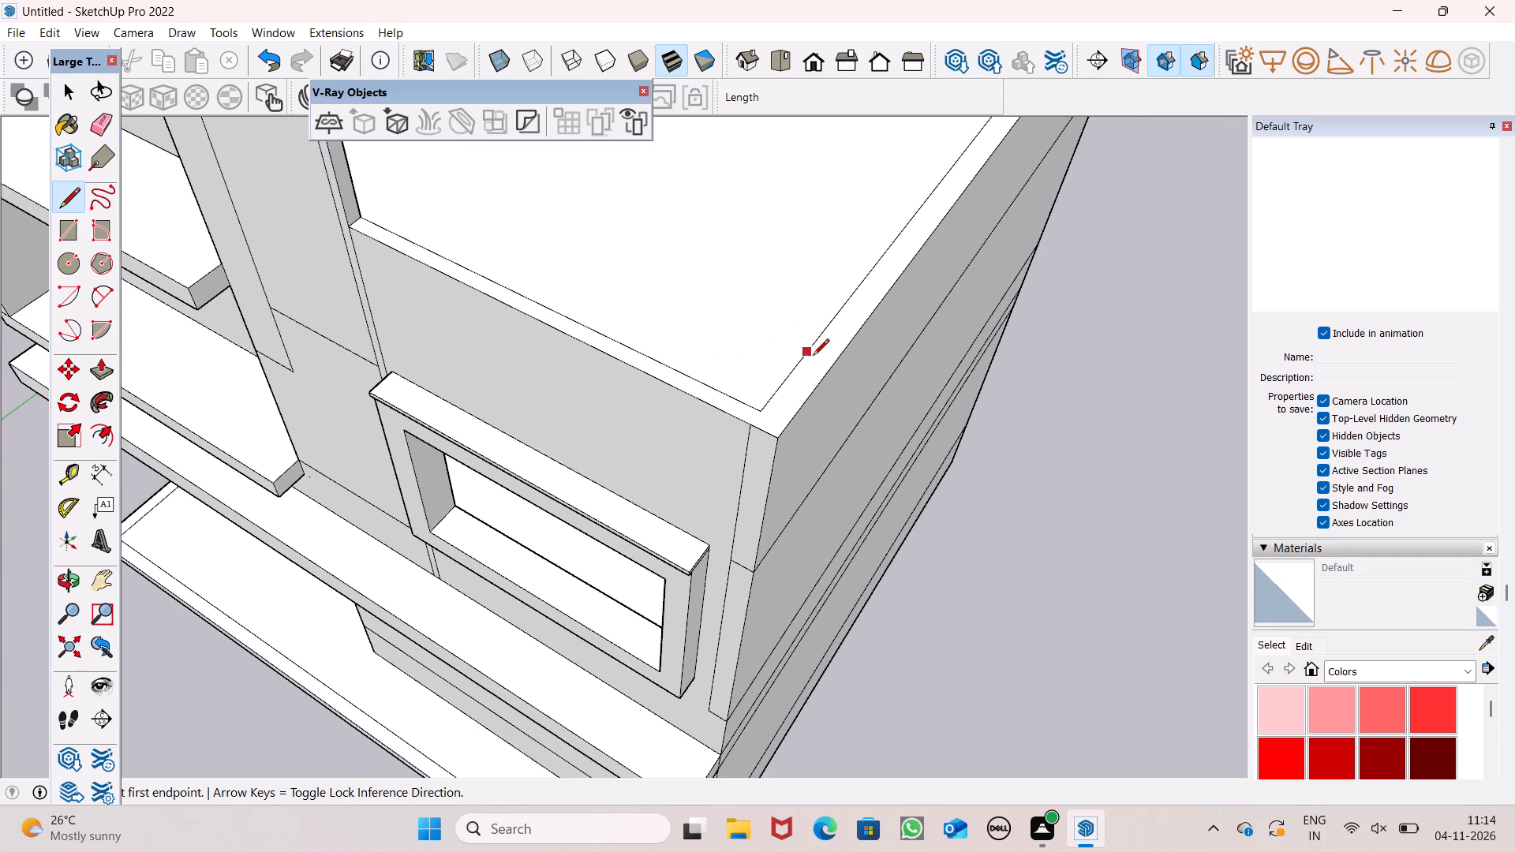
middle_click_drag(813, 357, 974, 215)
scroll(810, 334, "down", 4)
middle_click_drag(761, 384, 870, 267)
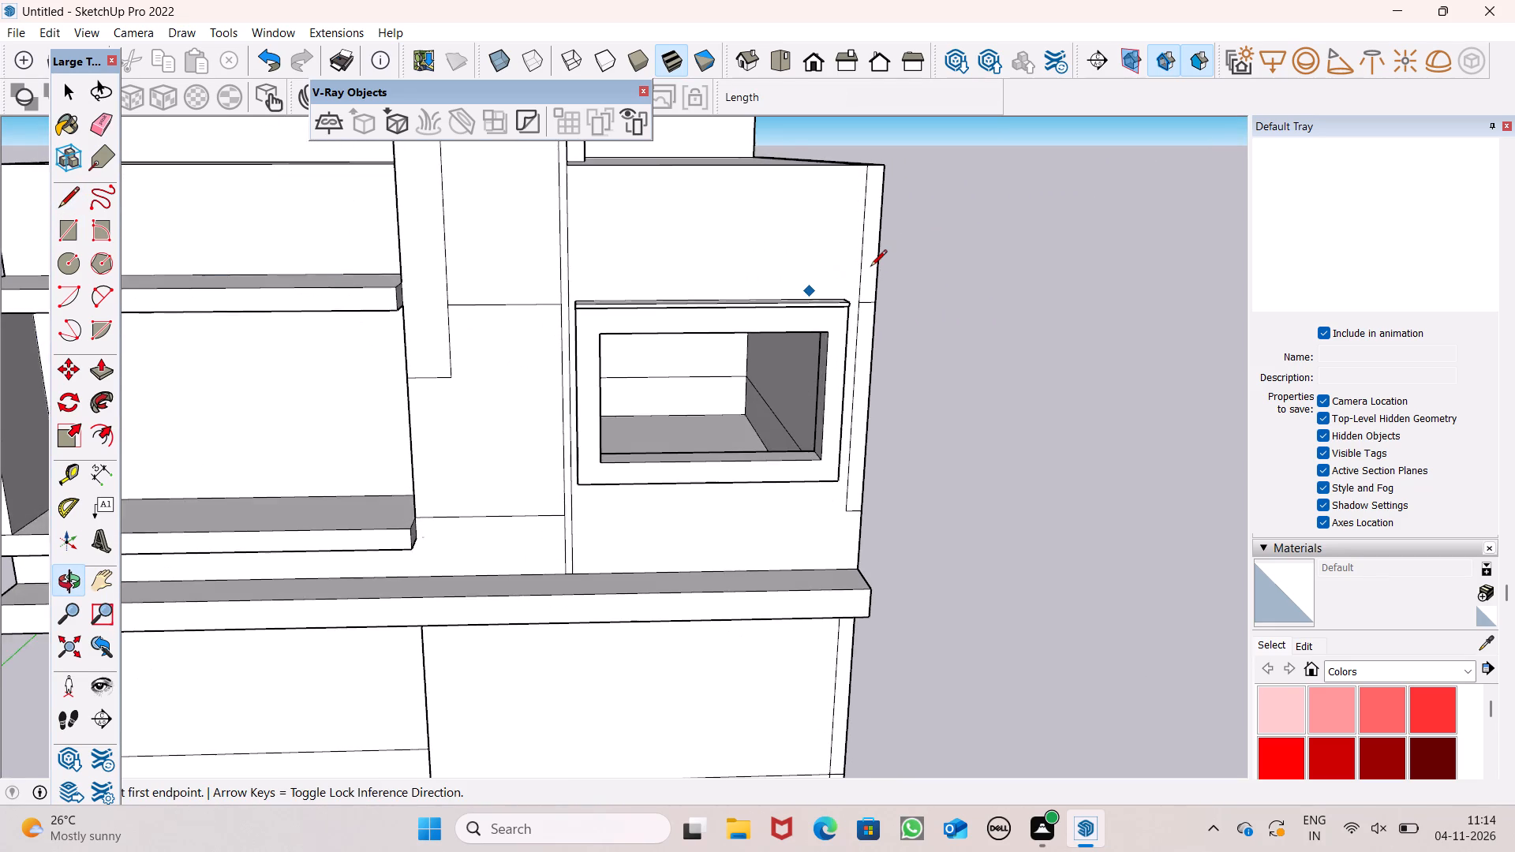
scroll(870, 267, "down", 3)
middle_click_drag(913, 412, 898, 454)
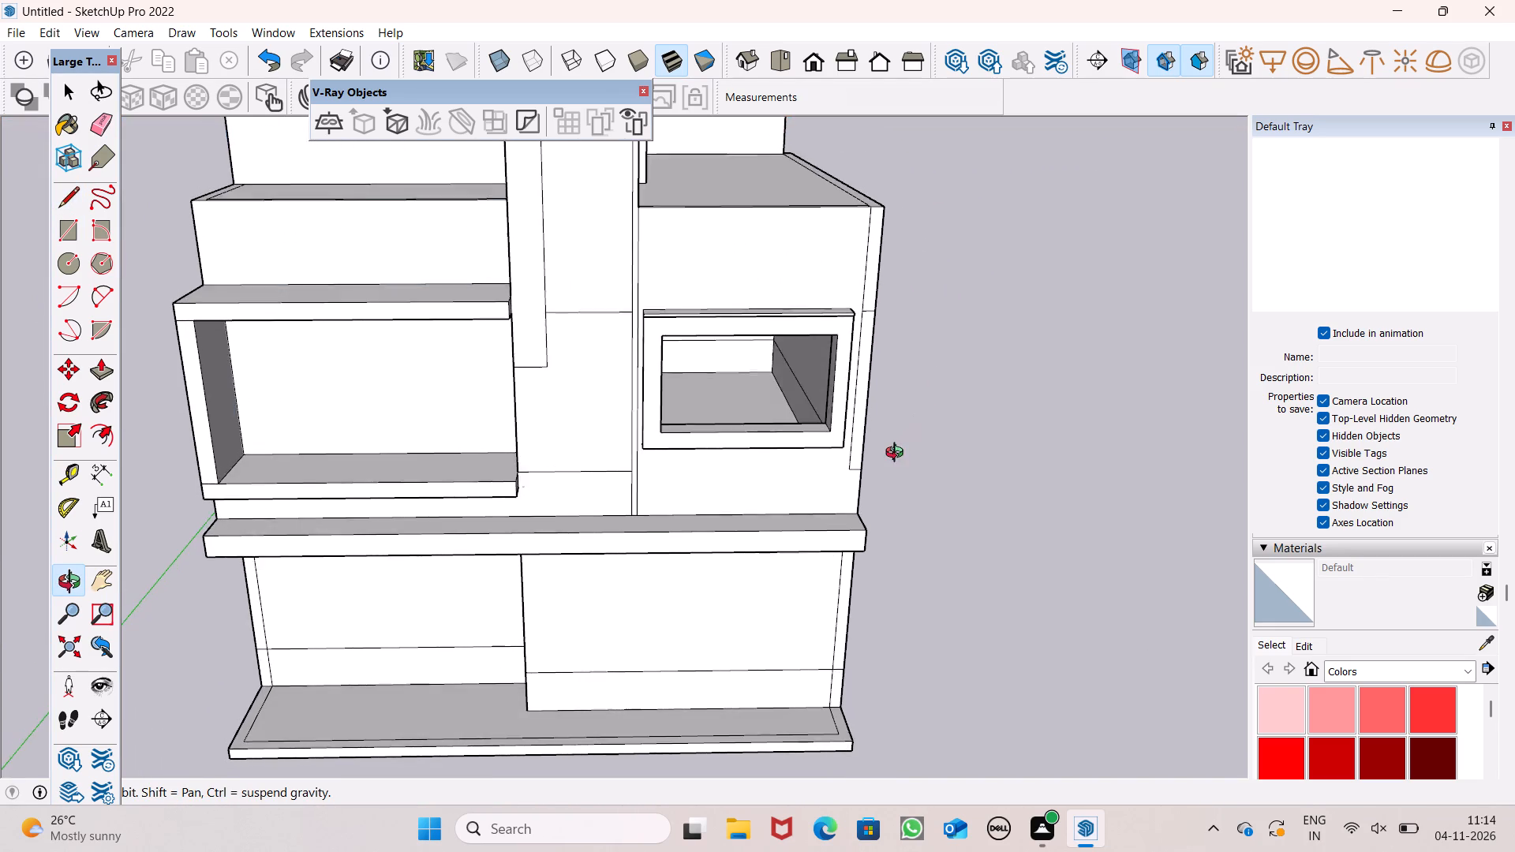
middle_click_drag(898, 454, 870, 485)
scroll(870, 486, "up", 6)
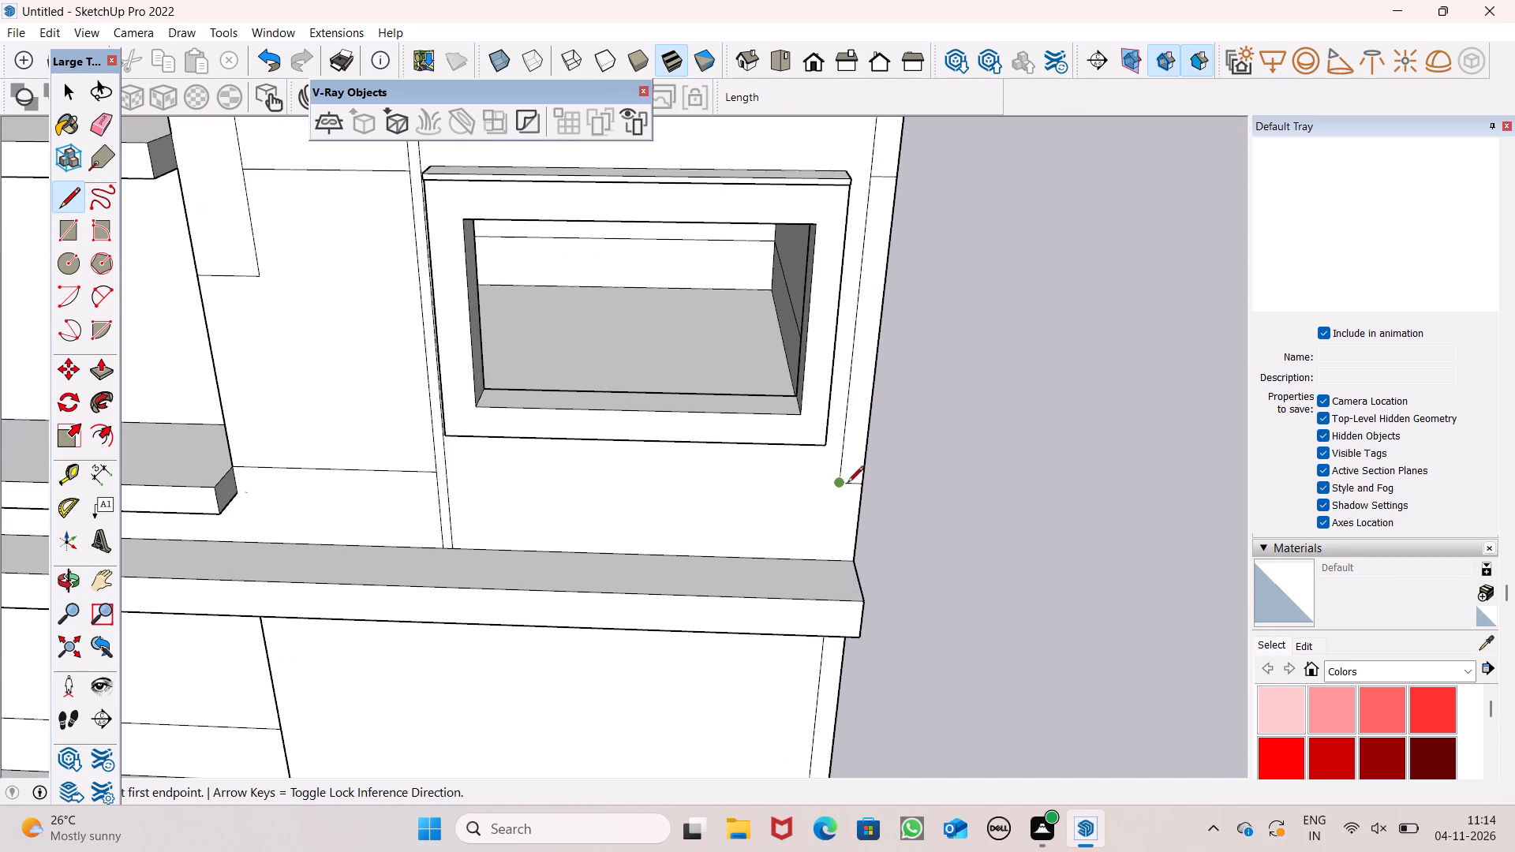
left_click(843, 484)
left_click(834, 566)
Erase the two short horizontal lines crossing the facade corner strip beside the framed window.
left_click(95, 131)
scroll(853, 202, "up", 2)
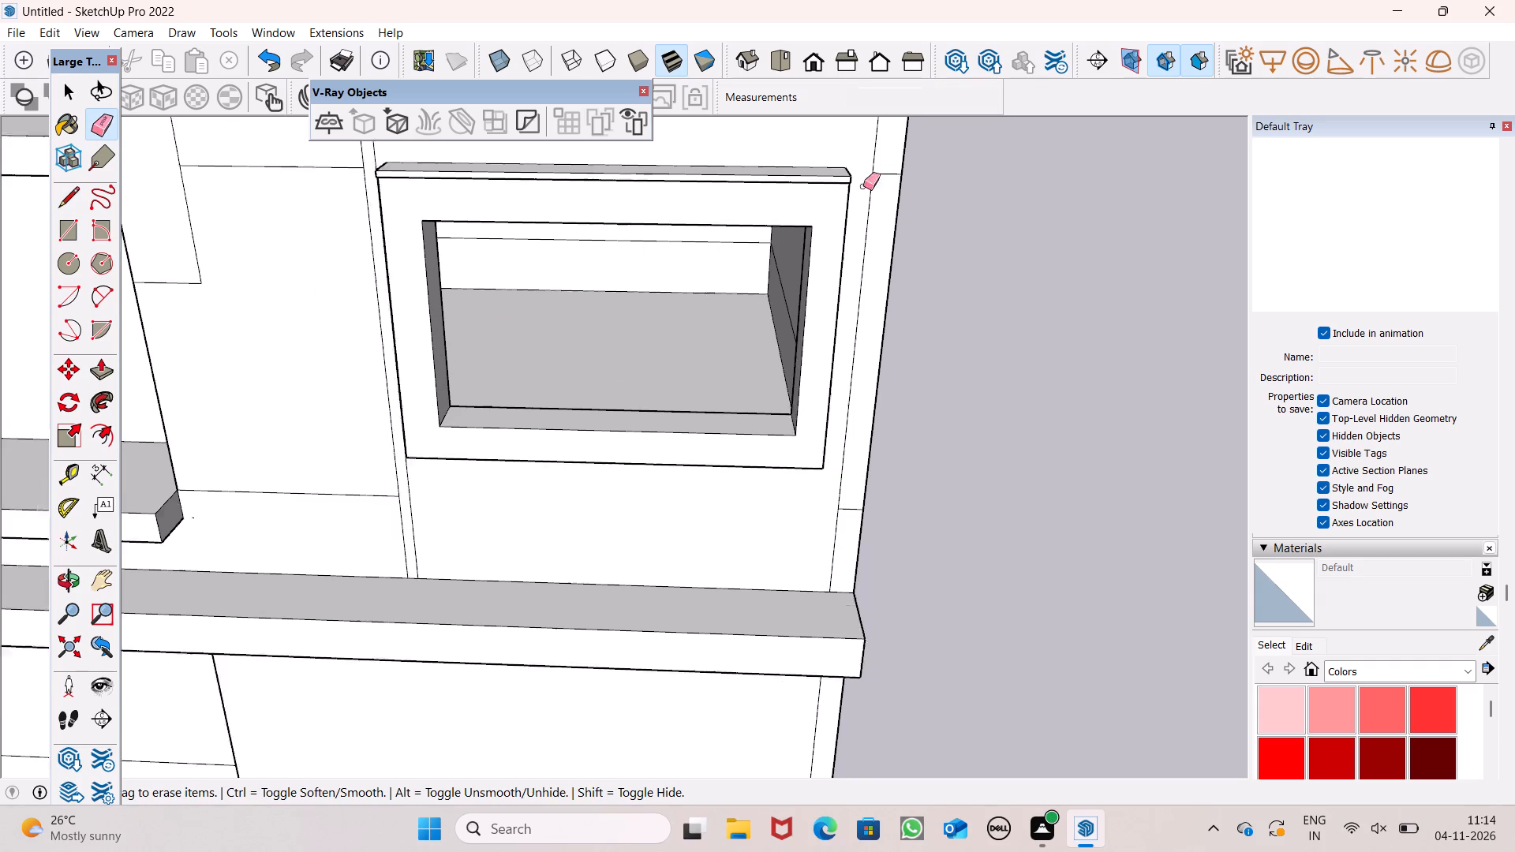
scroll(863, 186, "up", 1)
left_click(896, 174)
left_click_drag(852, 532, 841, 573)
scroll(843, 548, "down", 8)
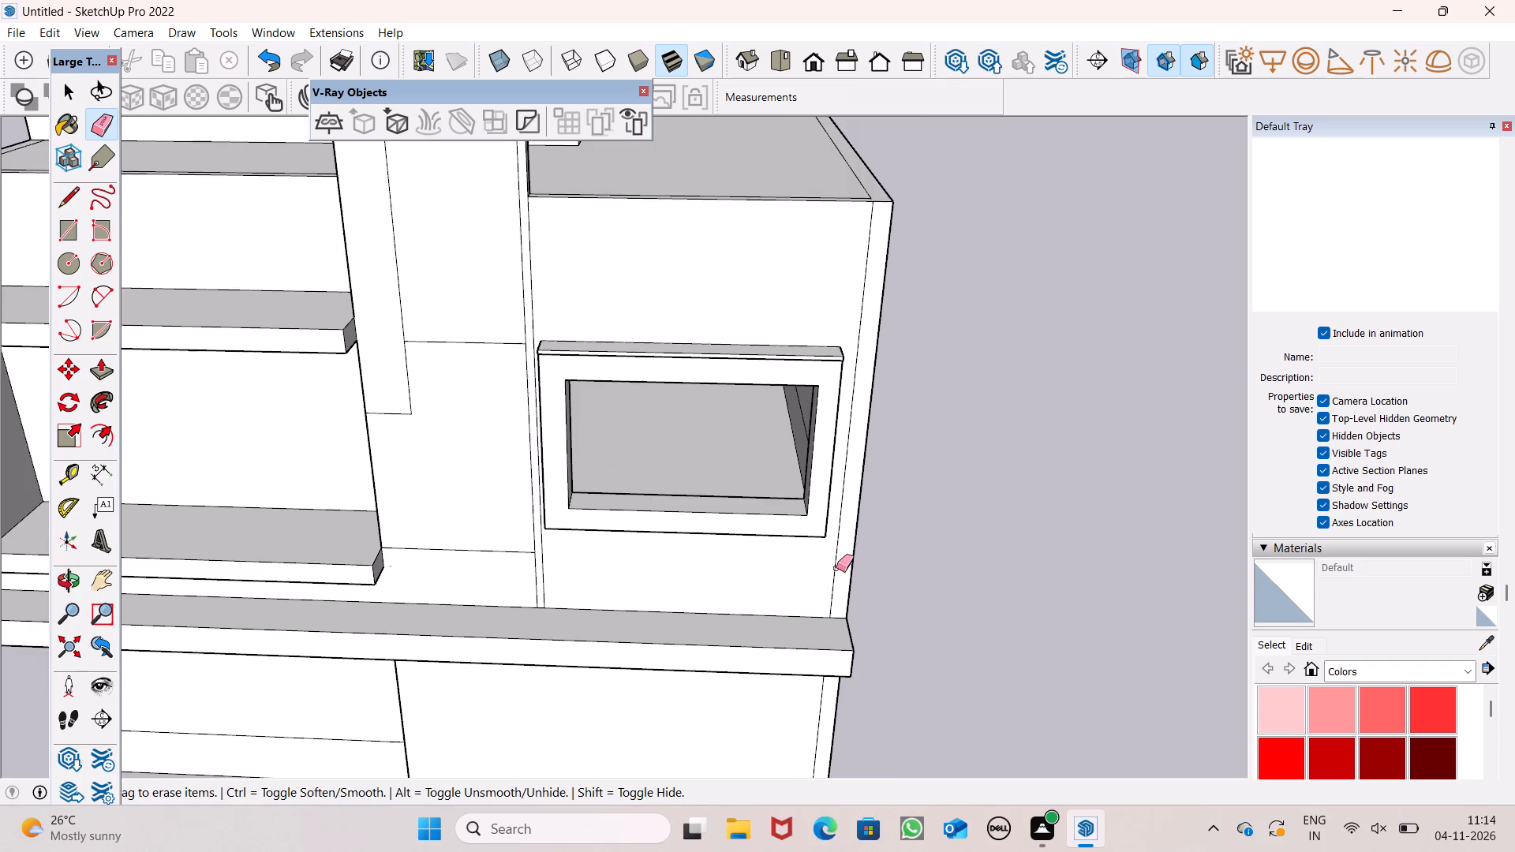
Push/pull the full-height corner strip beside the framed window outward 2' 5" to the projecting ledge's front edge.
left_click(97, 370)
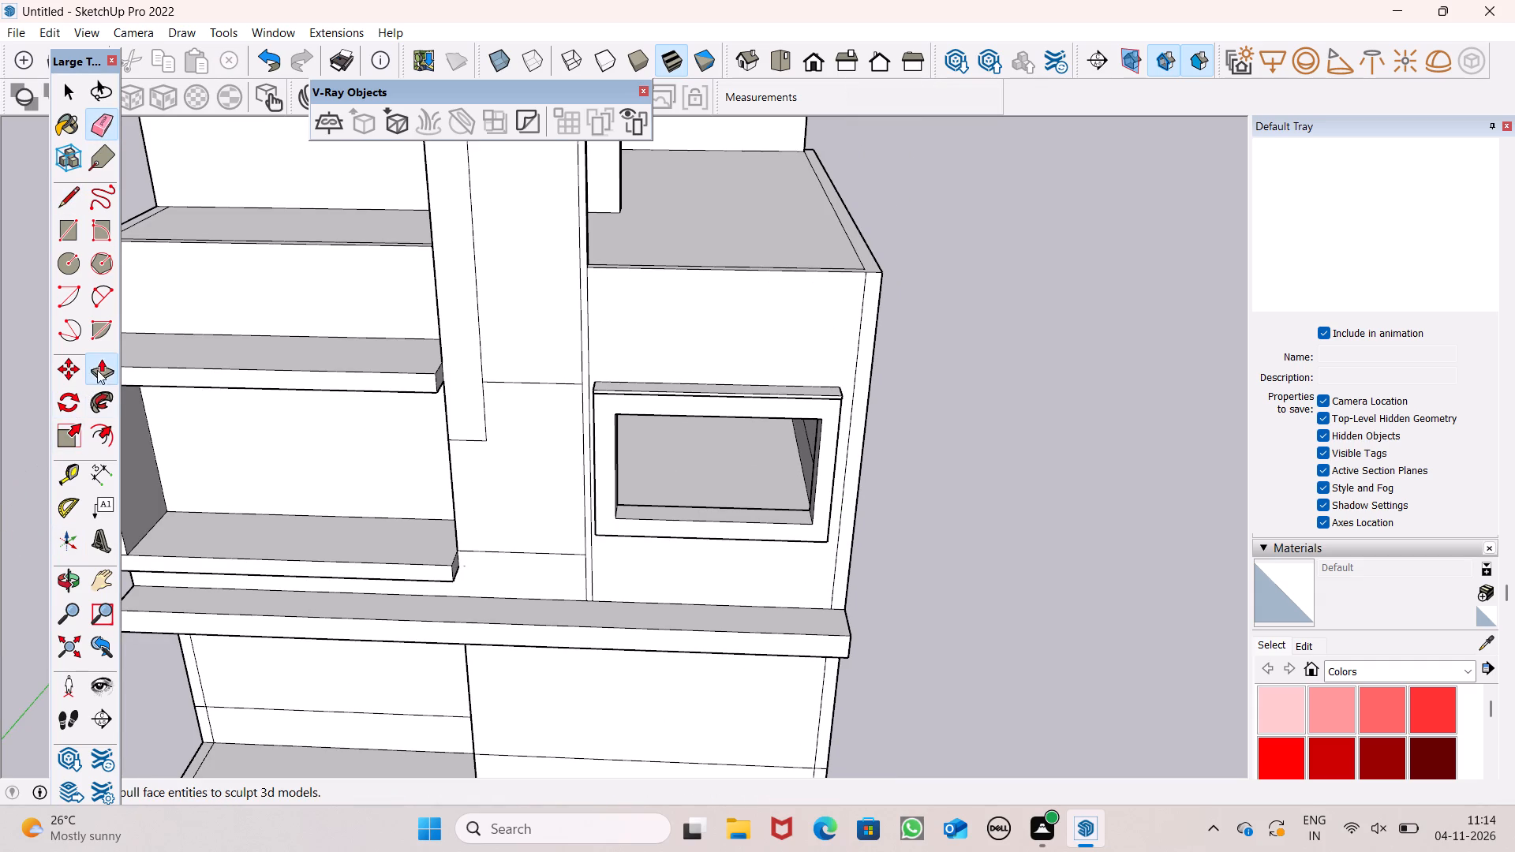
middle_click_drag(503, 514, 488, 558)
scroll(815, 403, "up", 2)
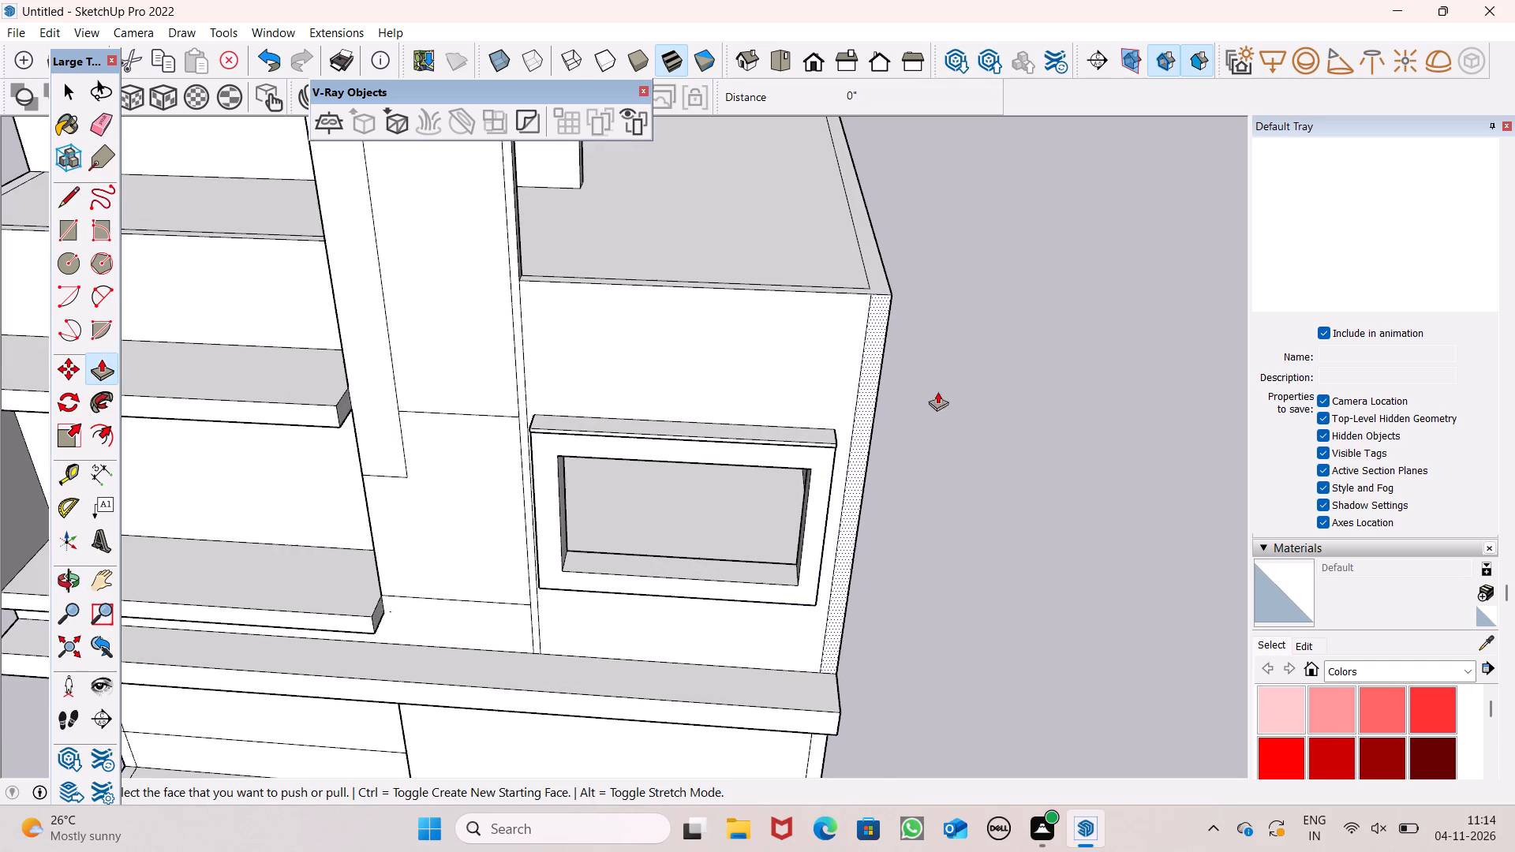
scroll(887, 333, "down", 3)
scroll(867, 574, "up", 4)
left_click_drag(833, 600, 835, 660)
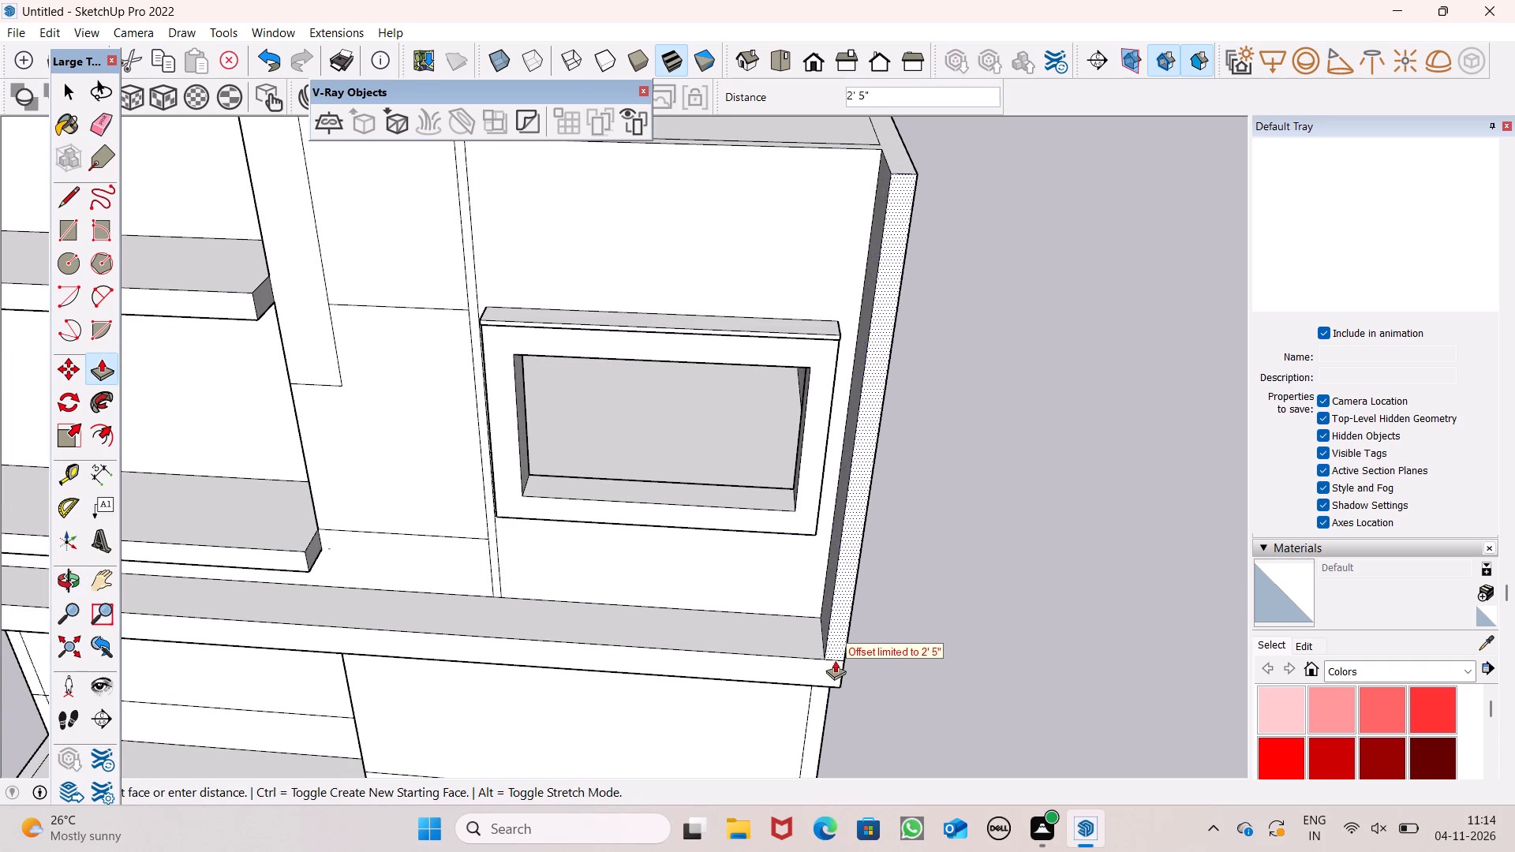
left_click_drag(835, 660, 829, 660)
Examine the projecting corner fin, the building's long side wall and the terrace from the side and above.
scroll(763, 566, "down", 5)
scroll(763, 569, "up", 1)
scroll(763, 570, "down", 1)
middle_click_drag(825, 609, 529, 659)
scroll(870, 443, "down", 2)
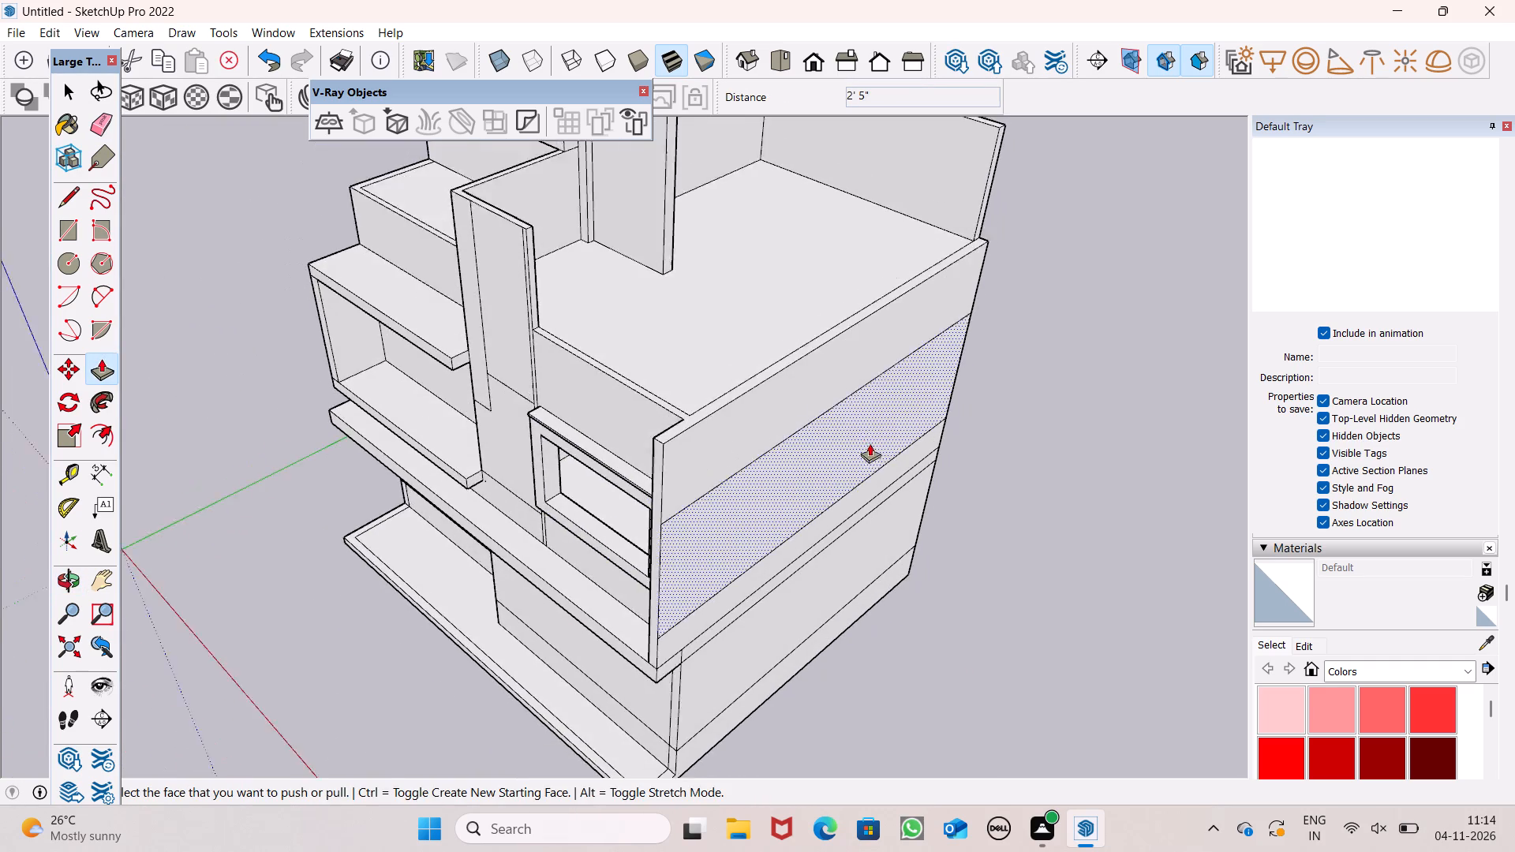
middle_click_drag(1045, 547, 1023, 595)
scroll(1082, 496, "down", 2)
middle_click_drag(1070, 499, 892, 602)
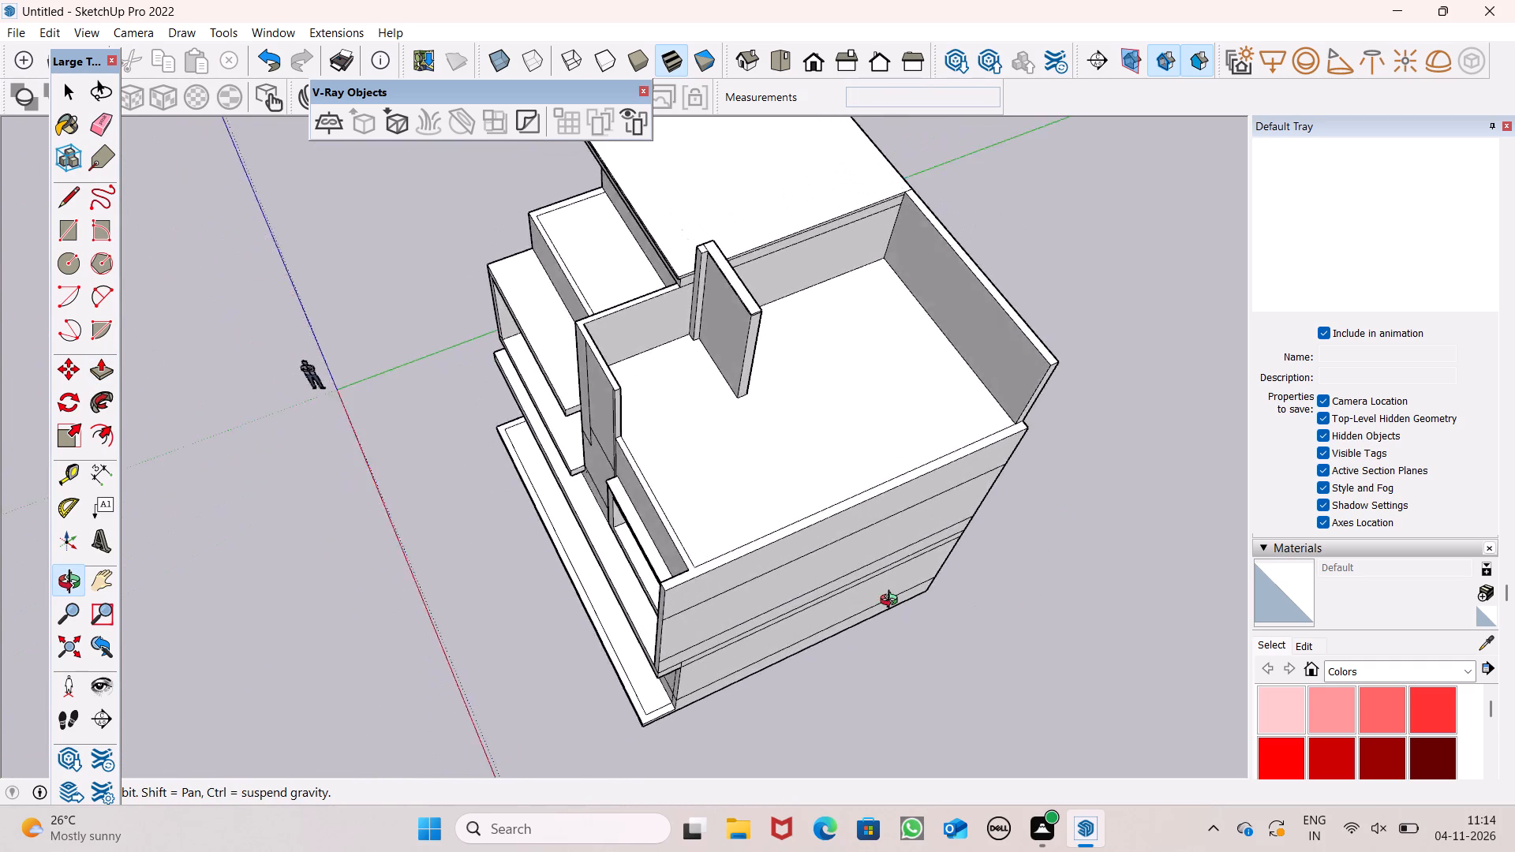
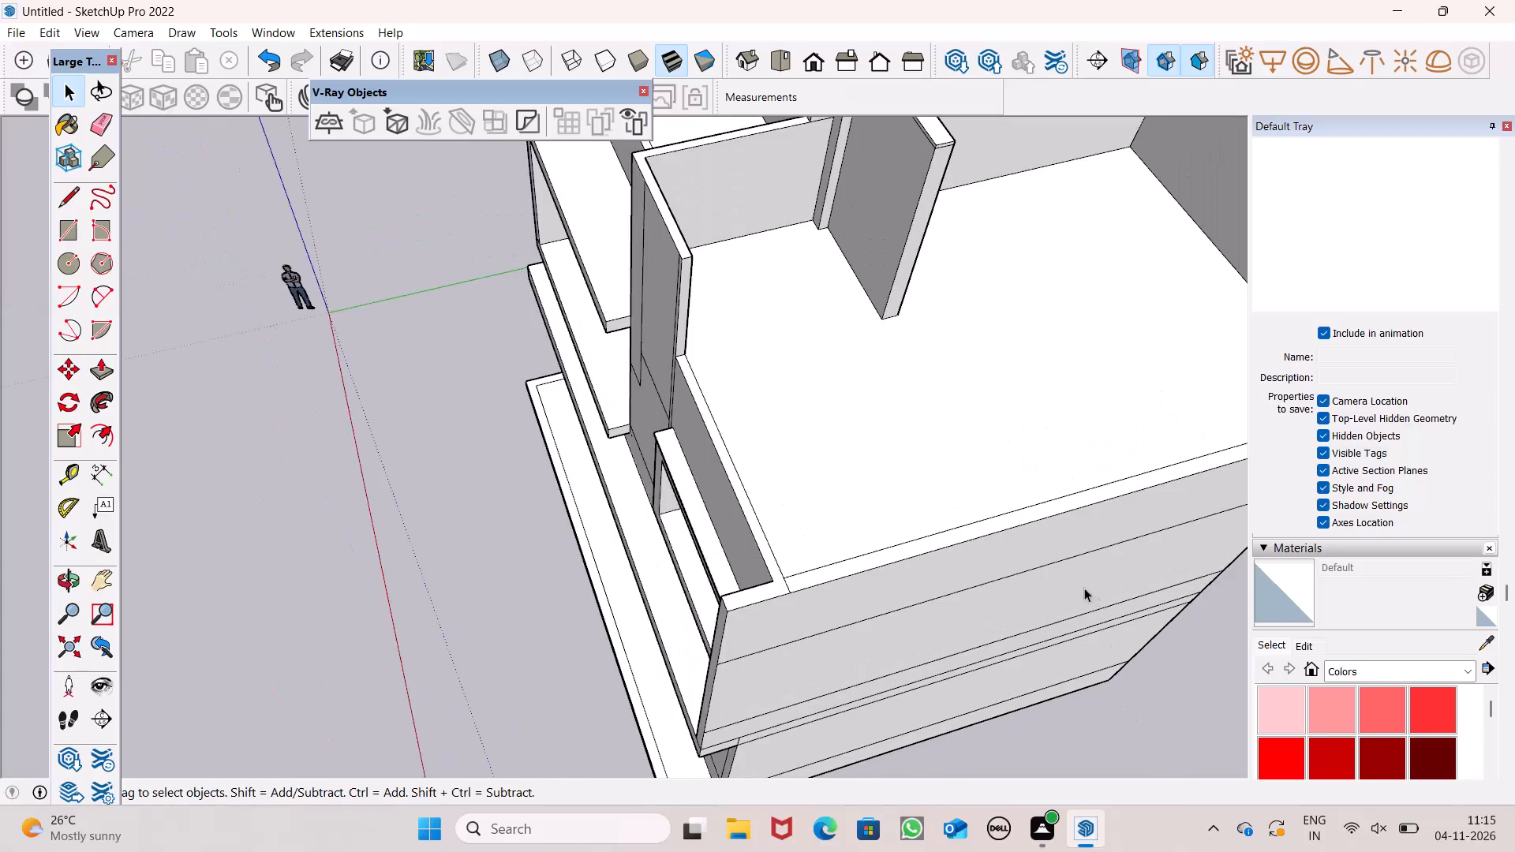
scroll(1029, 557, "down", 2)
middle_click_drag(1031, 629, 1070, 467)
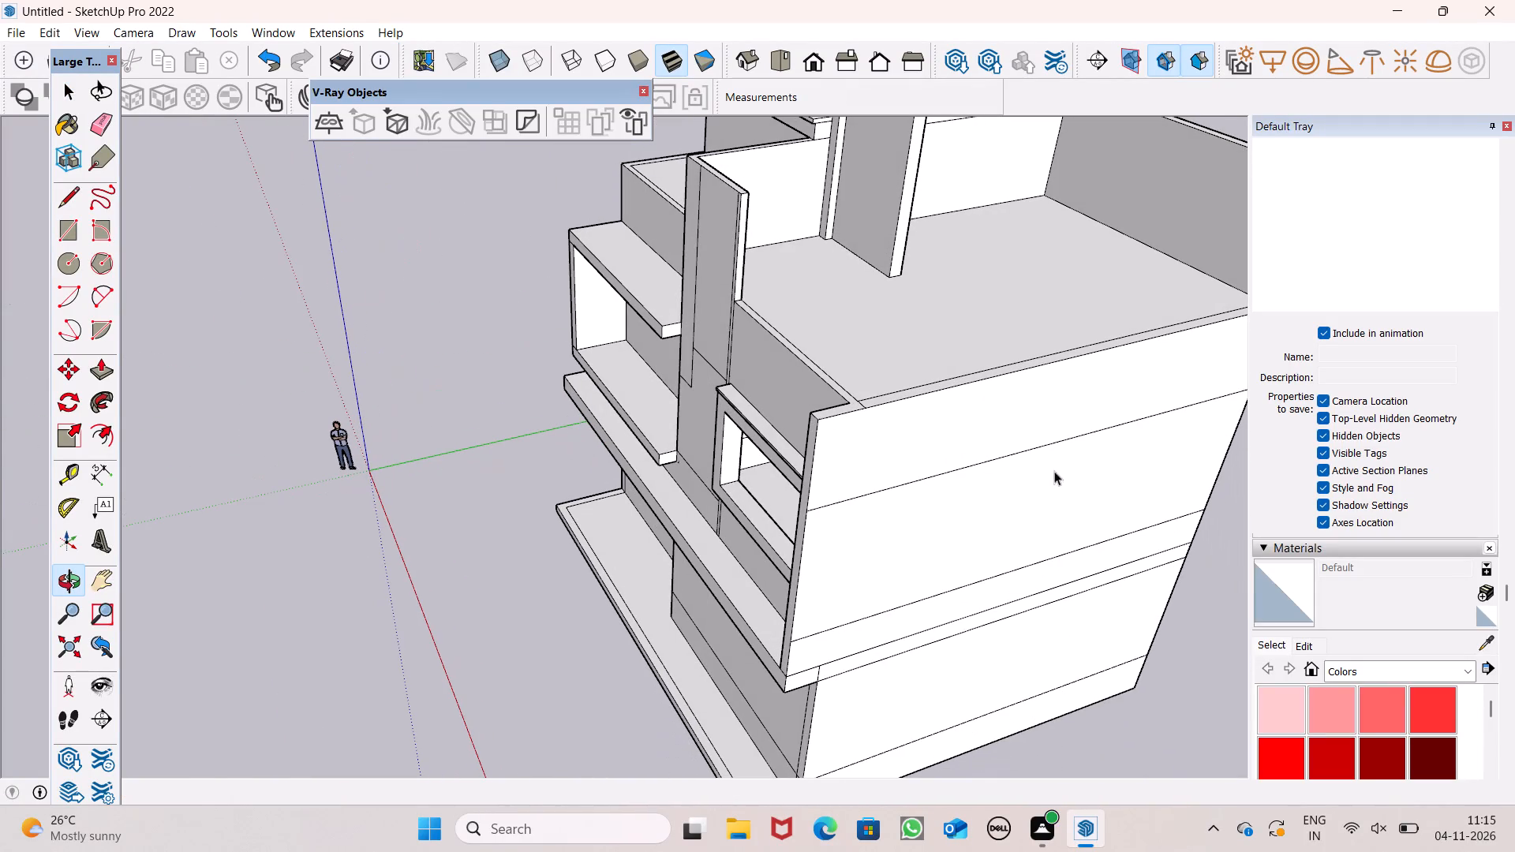
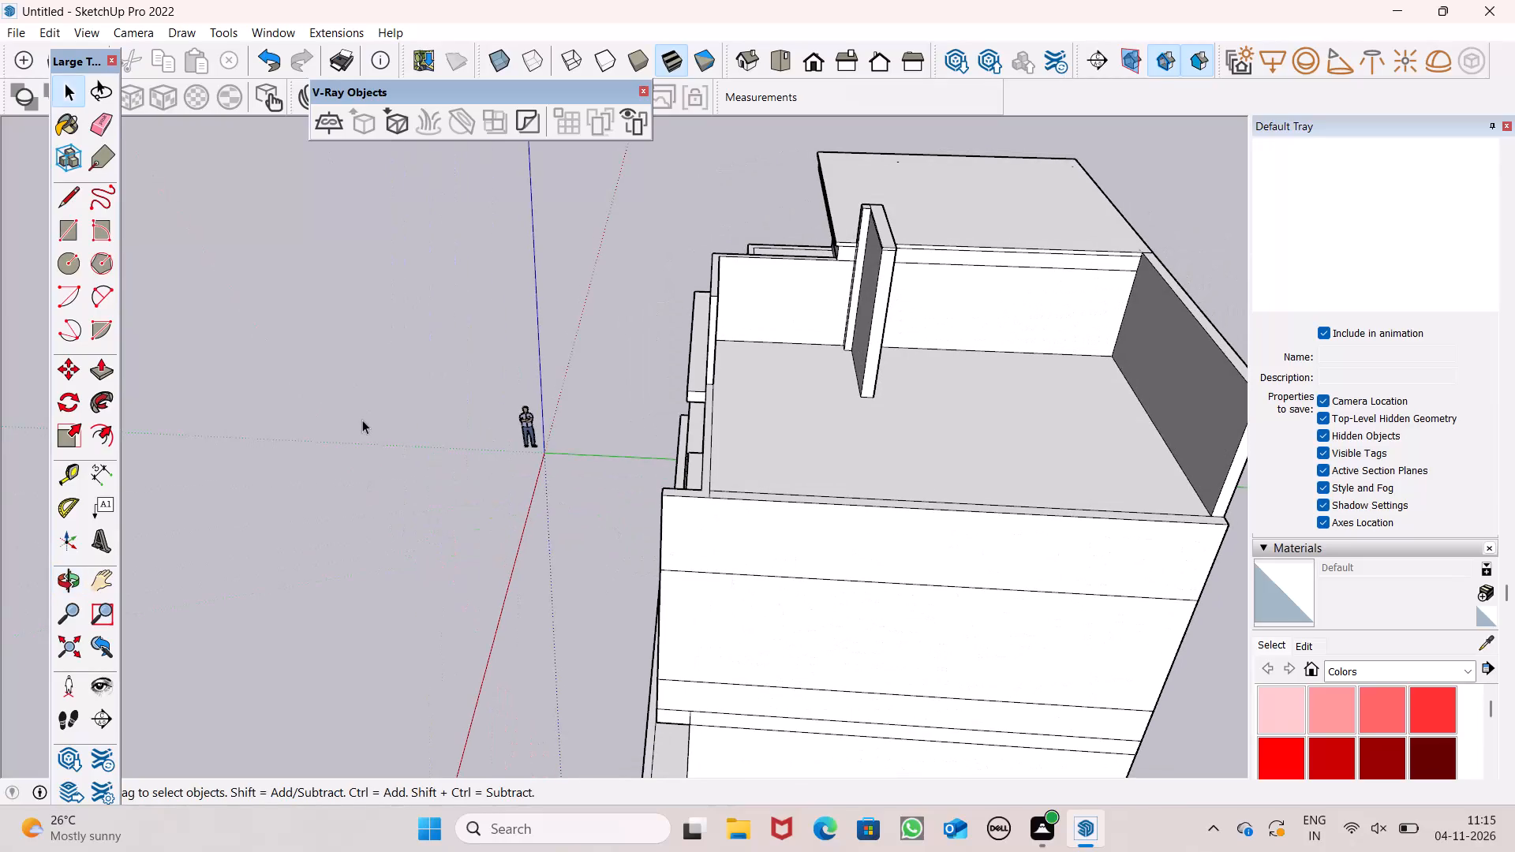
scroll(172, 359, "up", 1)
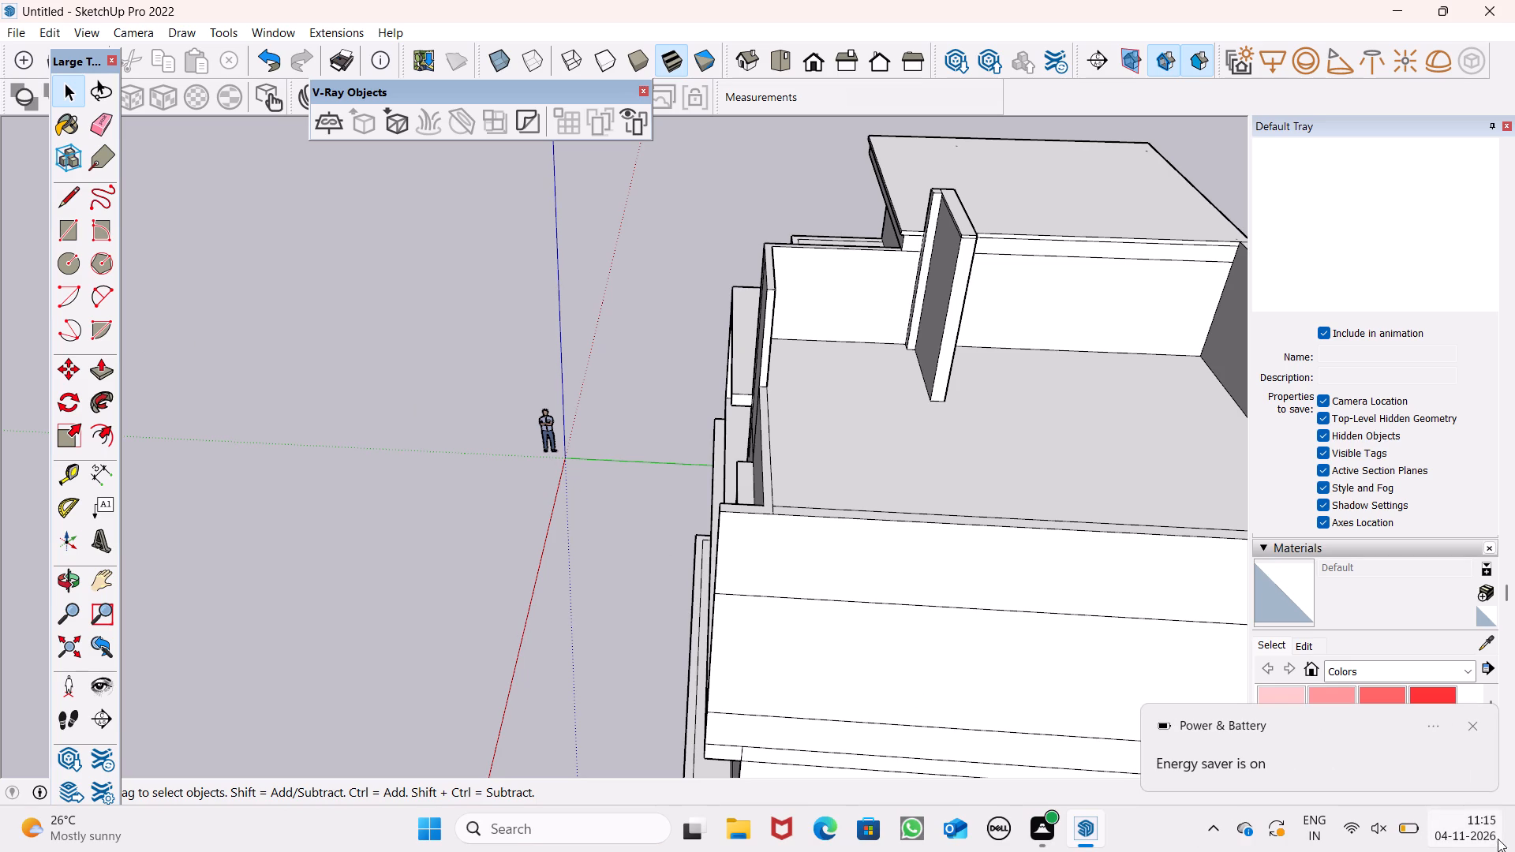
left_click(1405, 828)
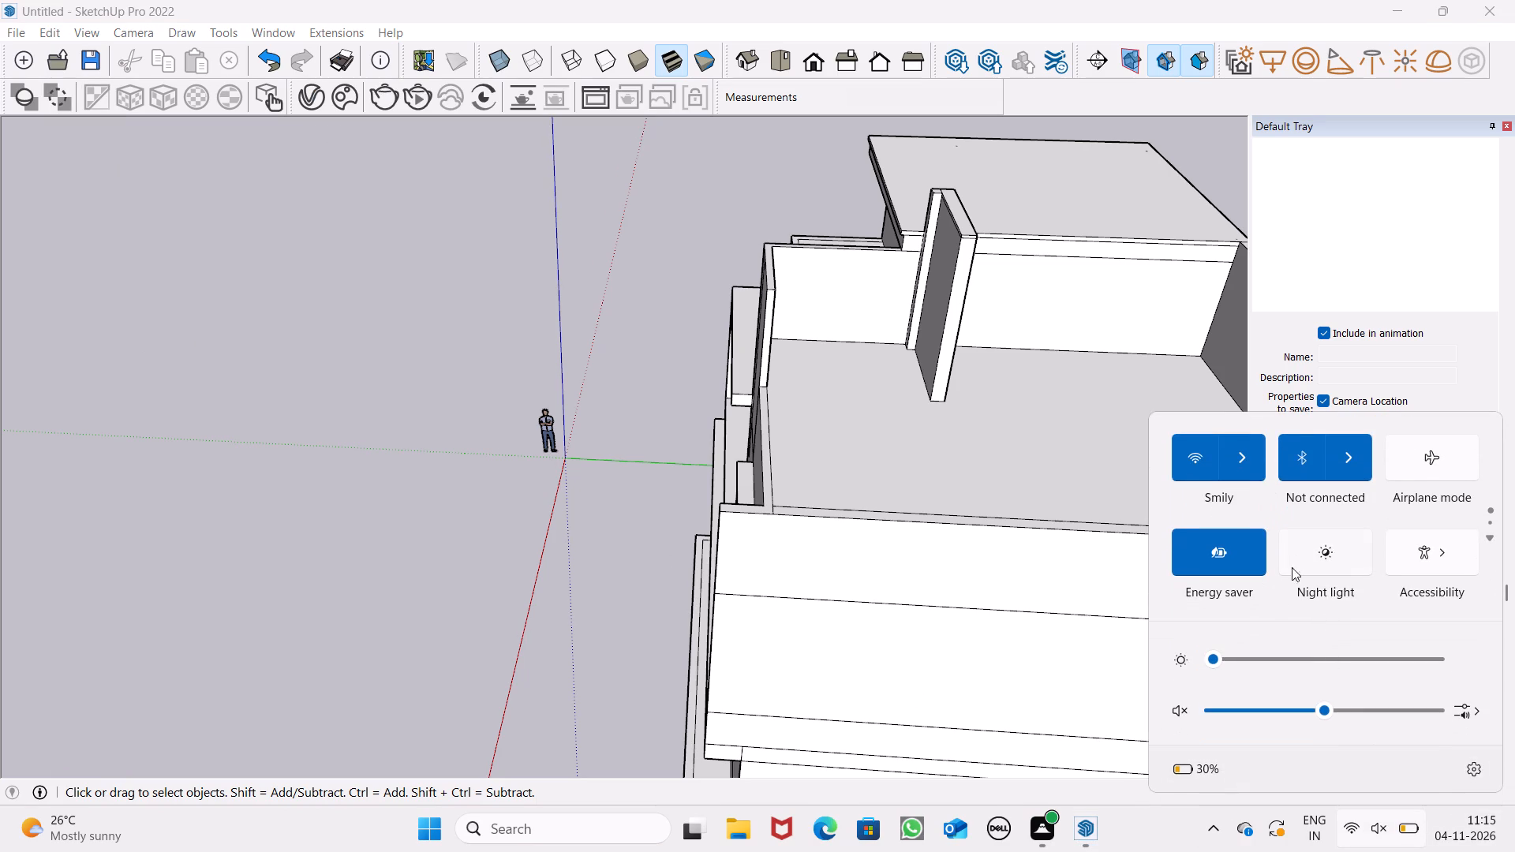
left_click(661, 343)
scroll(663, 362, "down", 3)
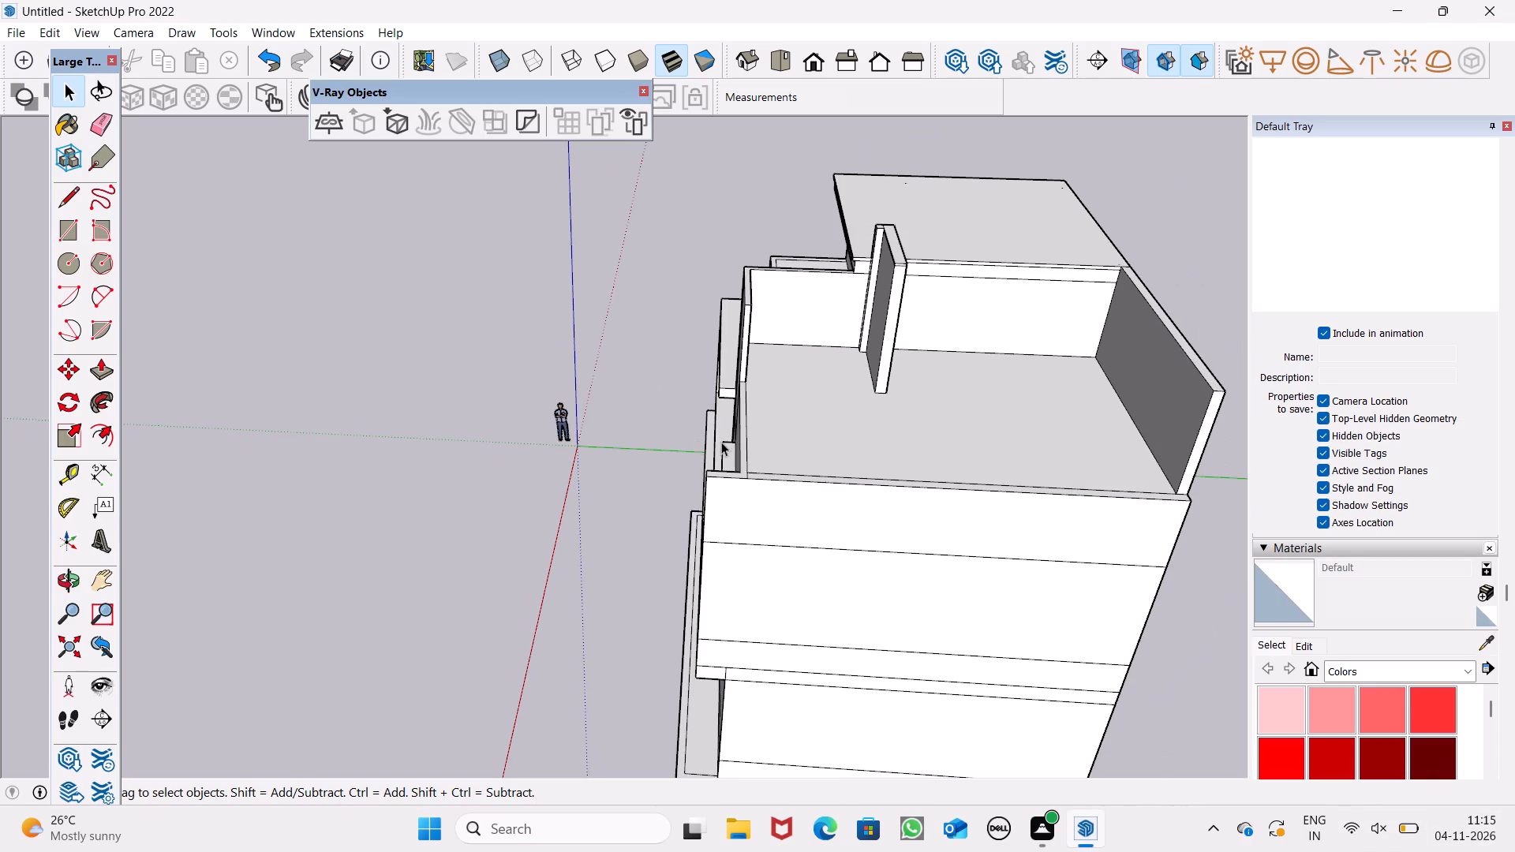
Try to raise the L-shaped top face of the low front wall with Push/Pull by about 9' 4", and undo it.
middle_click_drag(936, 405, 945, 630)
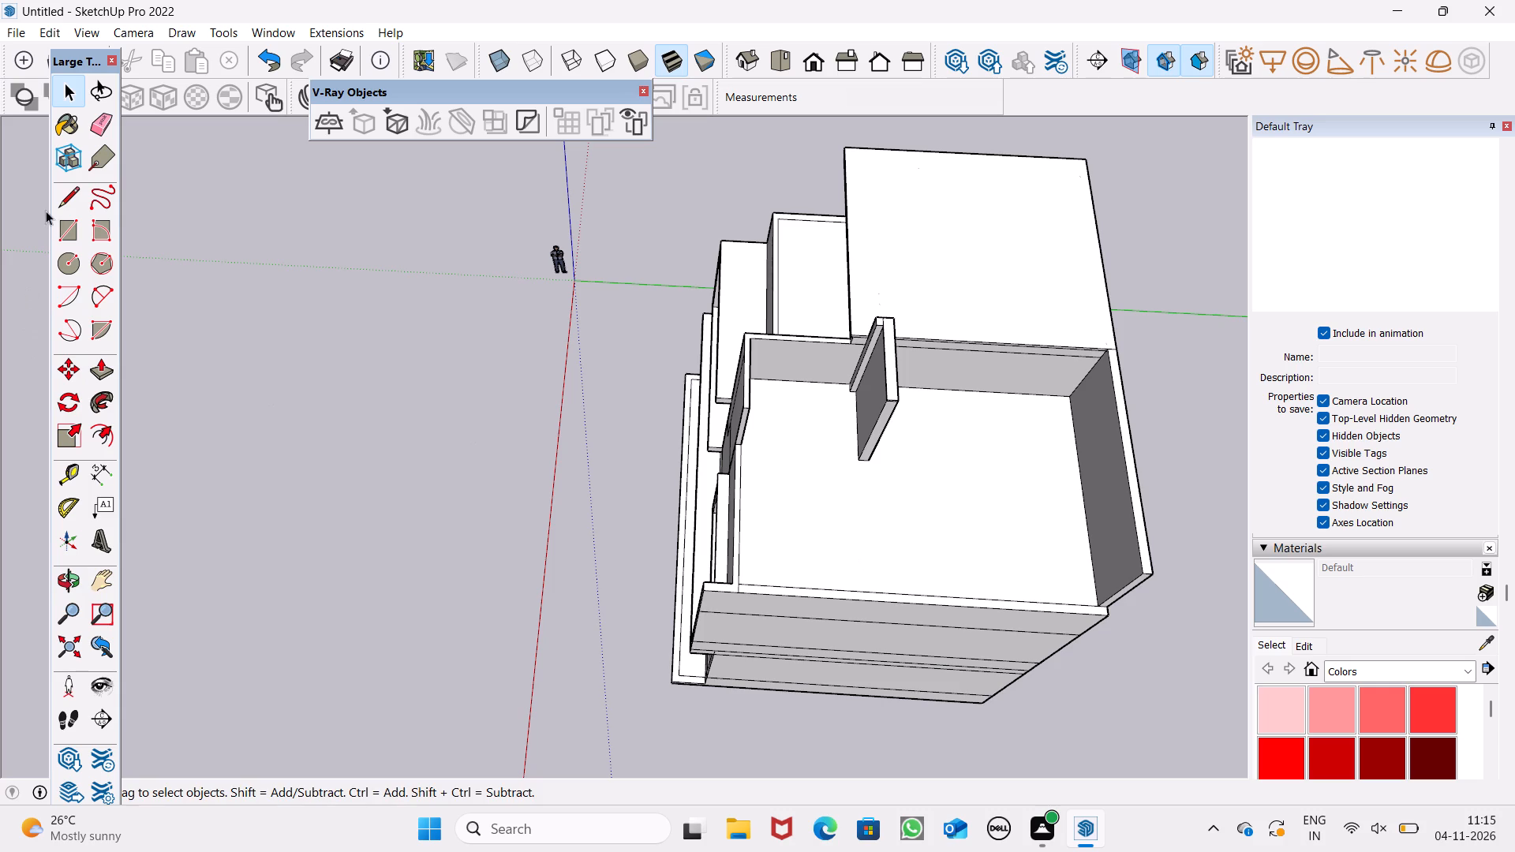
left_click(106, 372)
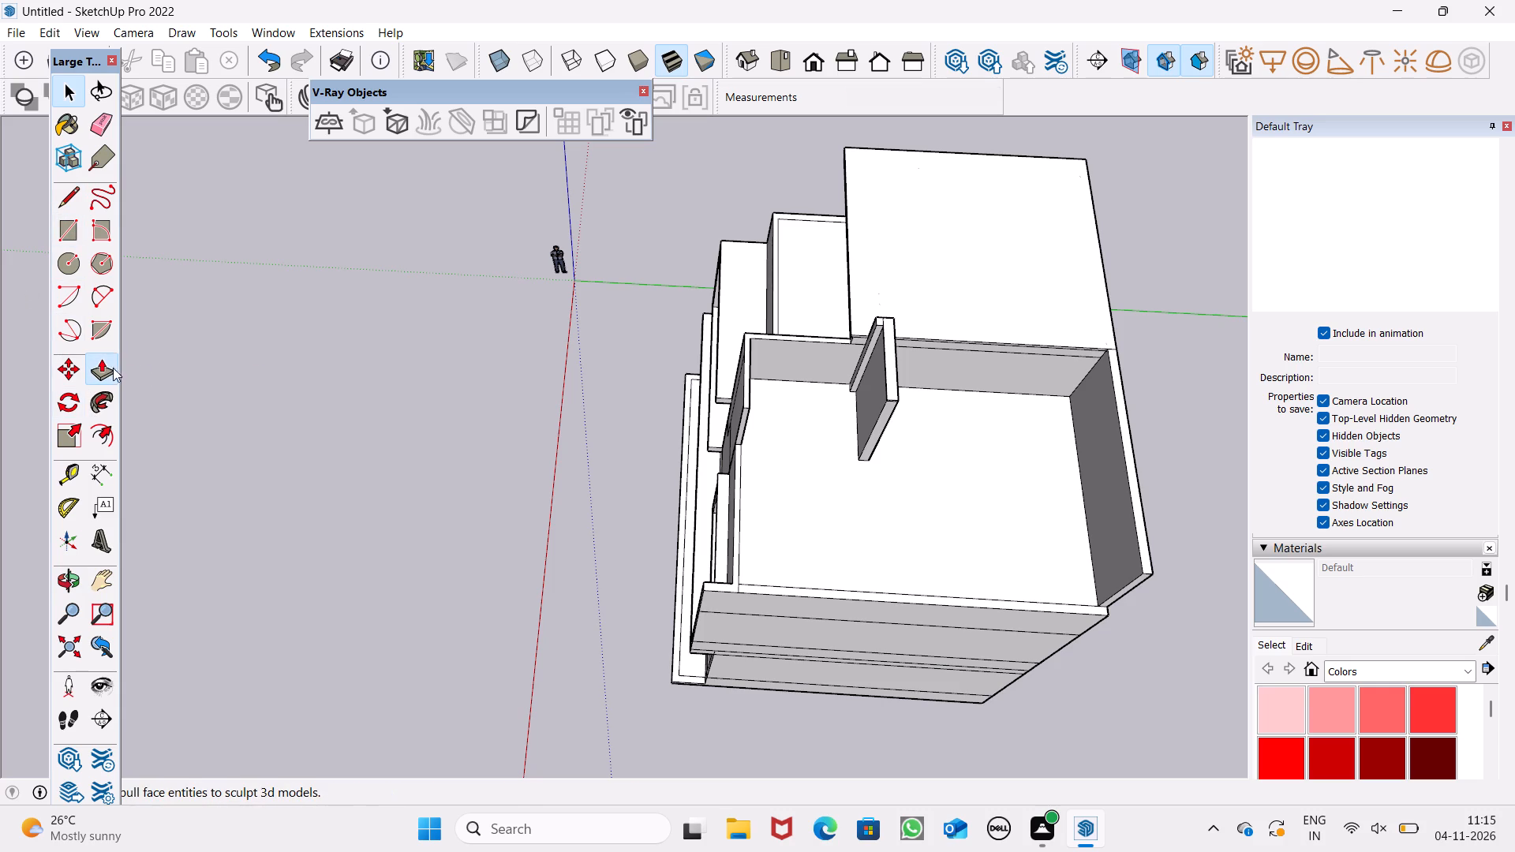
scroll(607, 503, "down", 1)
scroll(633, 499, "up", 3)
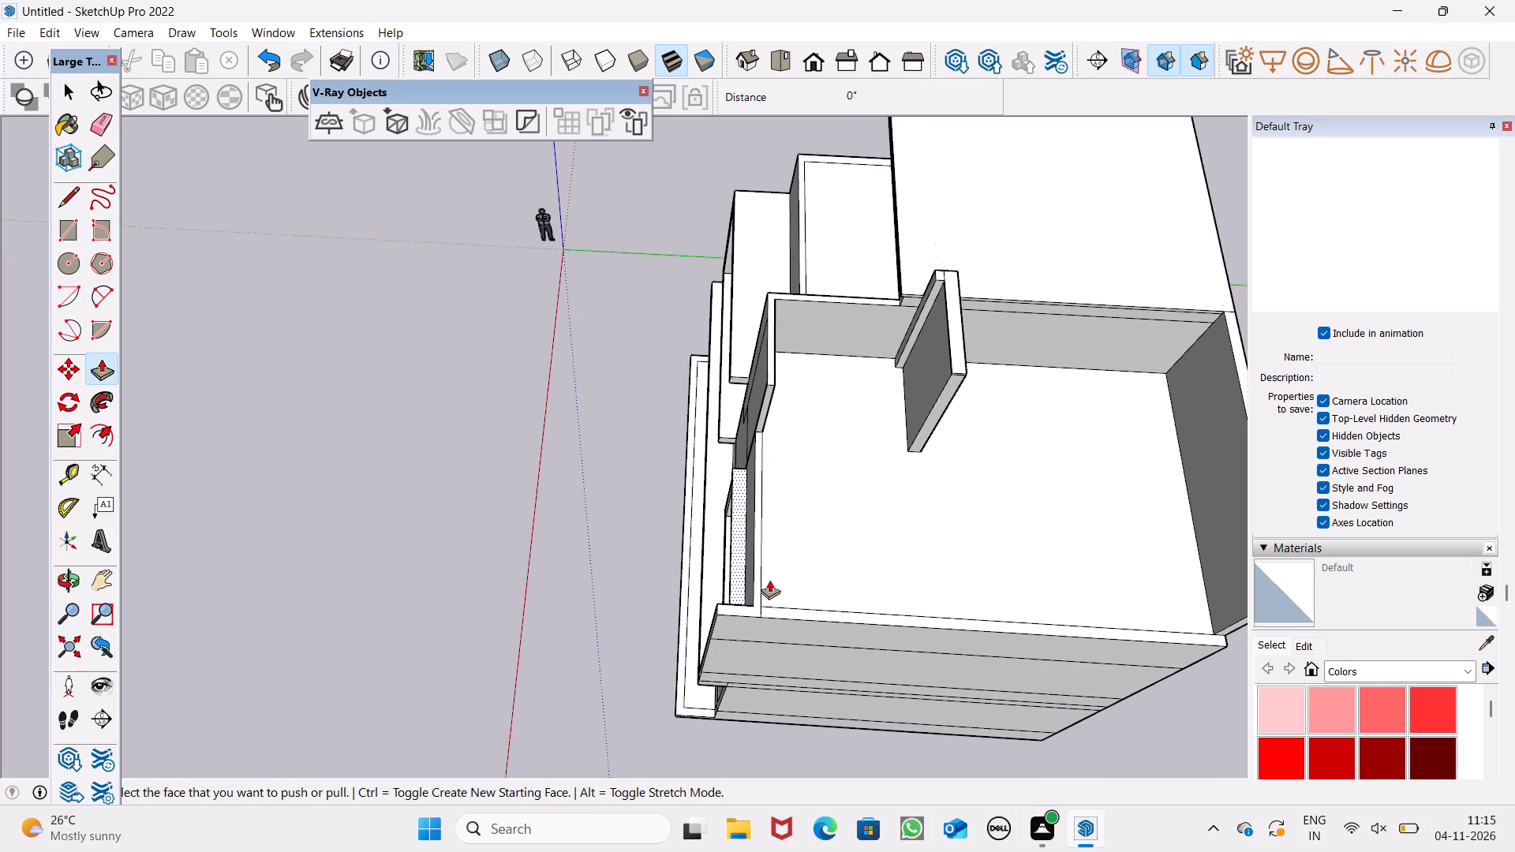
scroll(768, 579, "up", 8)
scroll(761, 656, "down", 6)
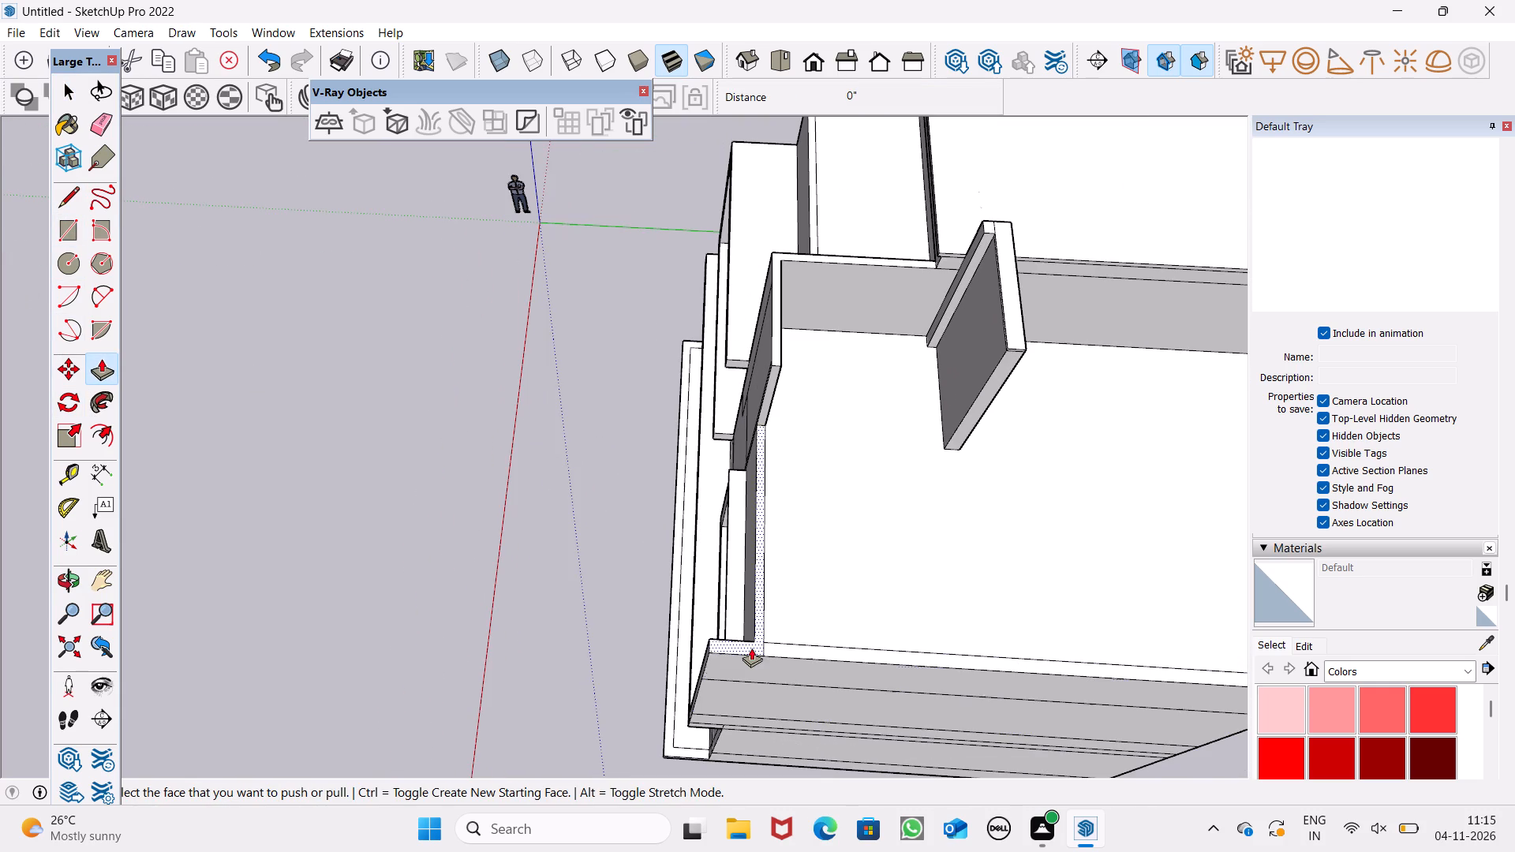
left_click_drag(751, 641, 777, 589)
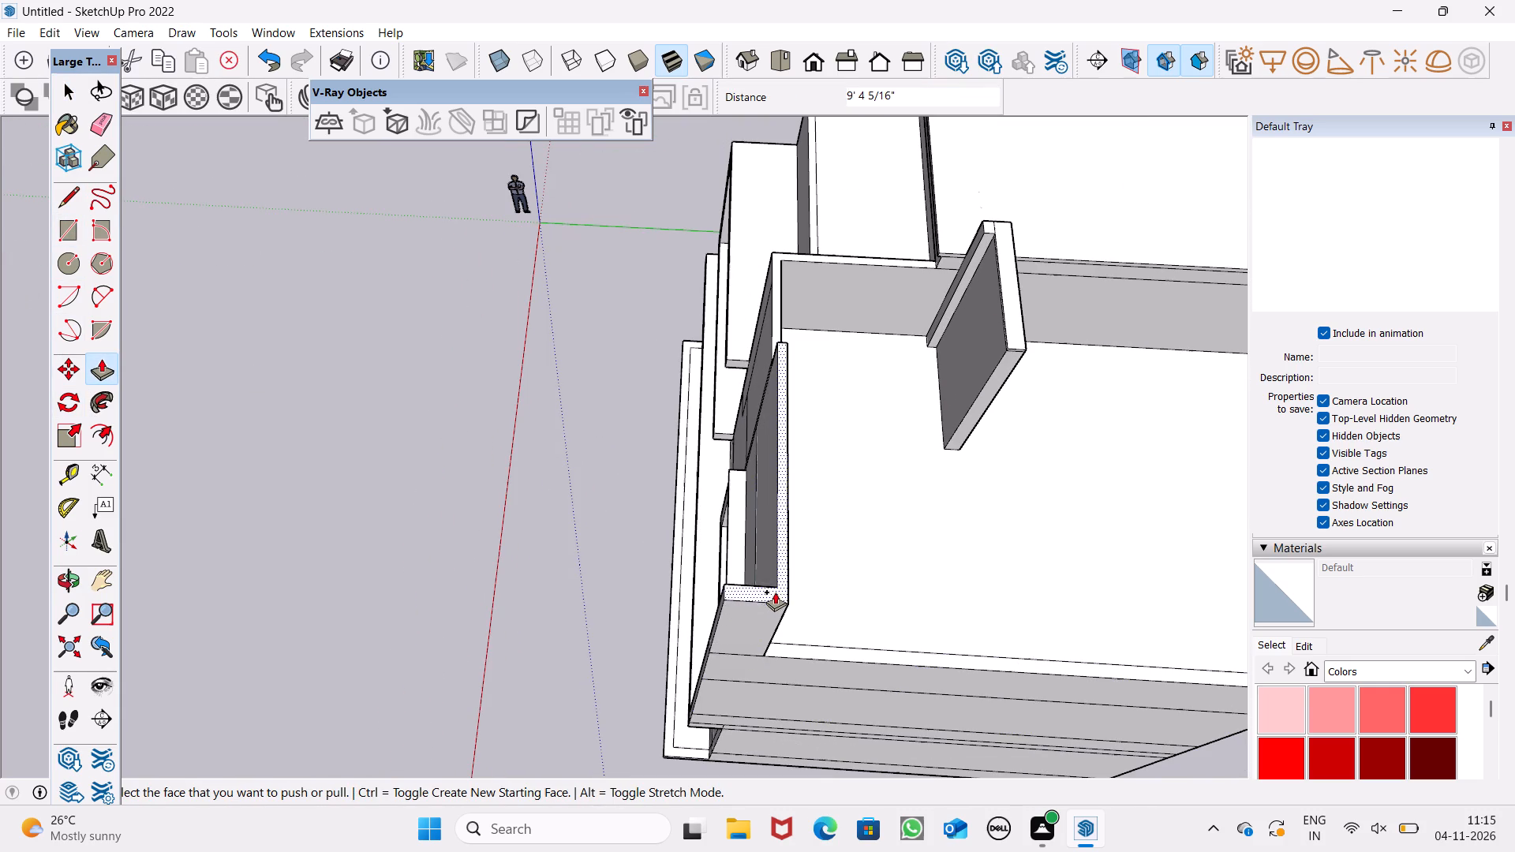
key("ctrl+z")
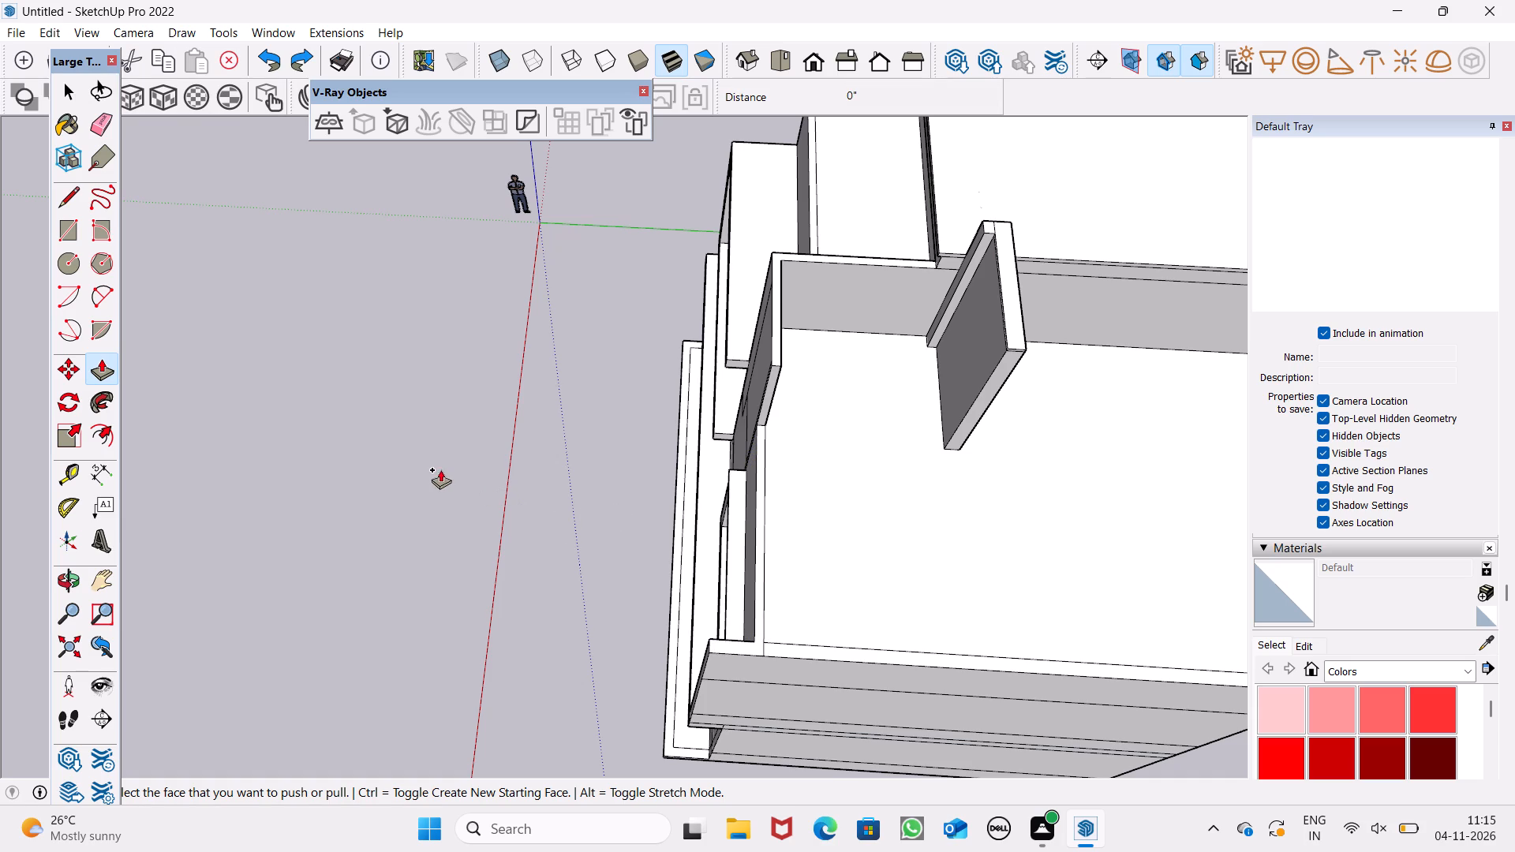
Draw a short line across the low front wall's top where it meets the side wall, separating the corner face.
left_click(62, 196)
scroll(762, 652, "up", 9)
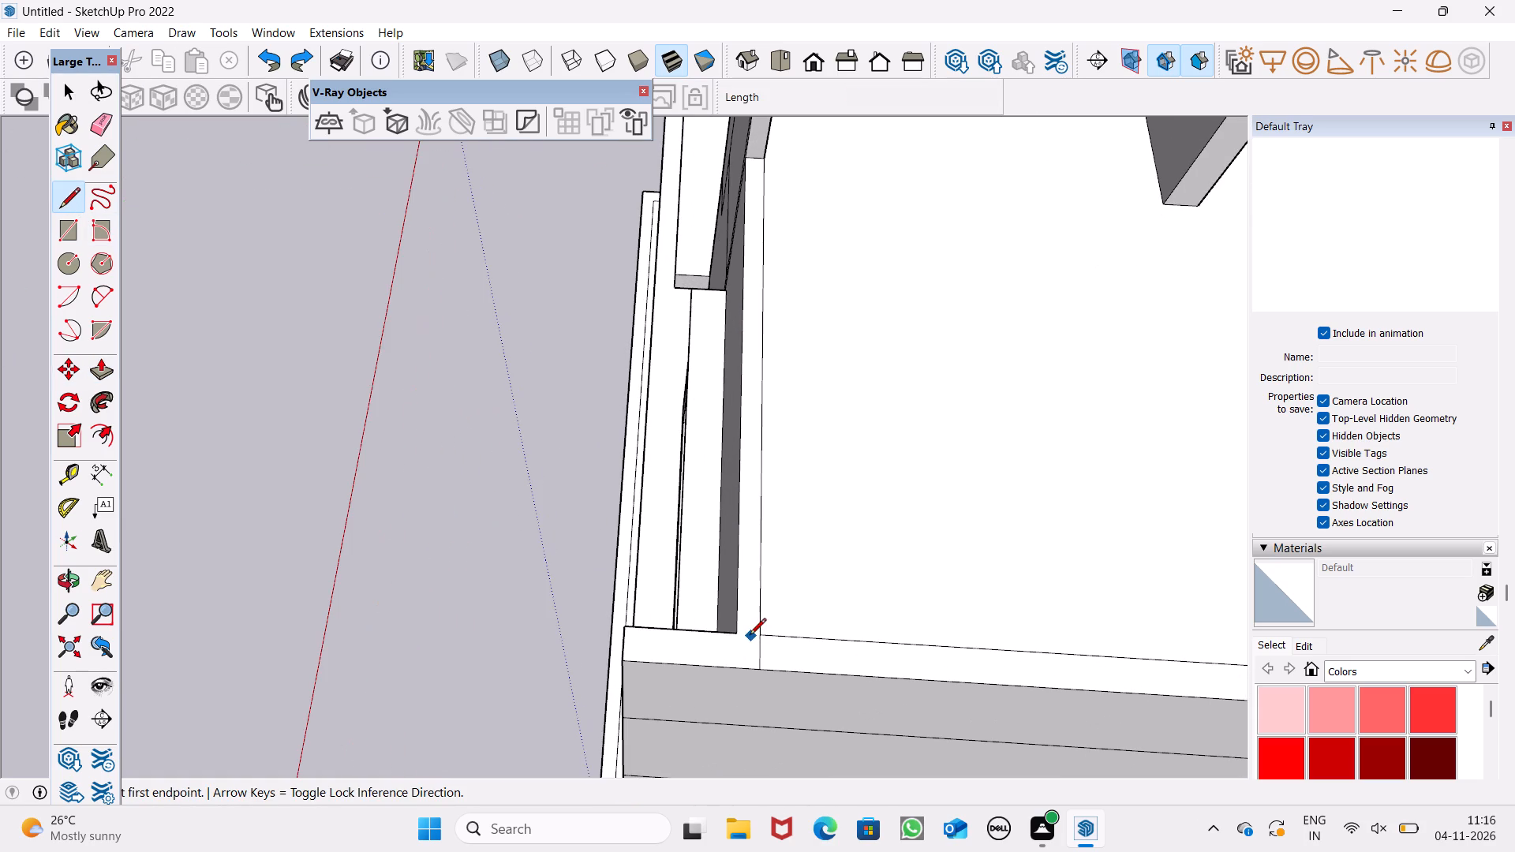
left_click(759, 634)
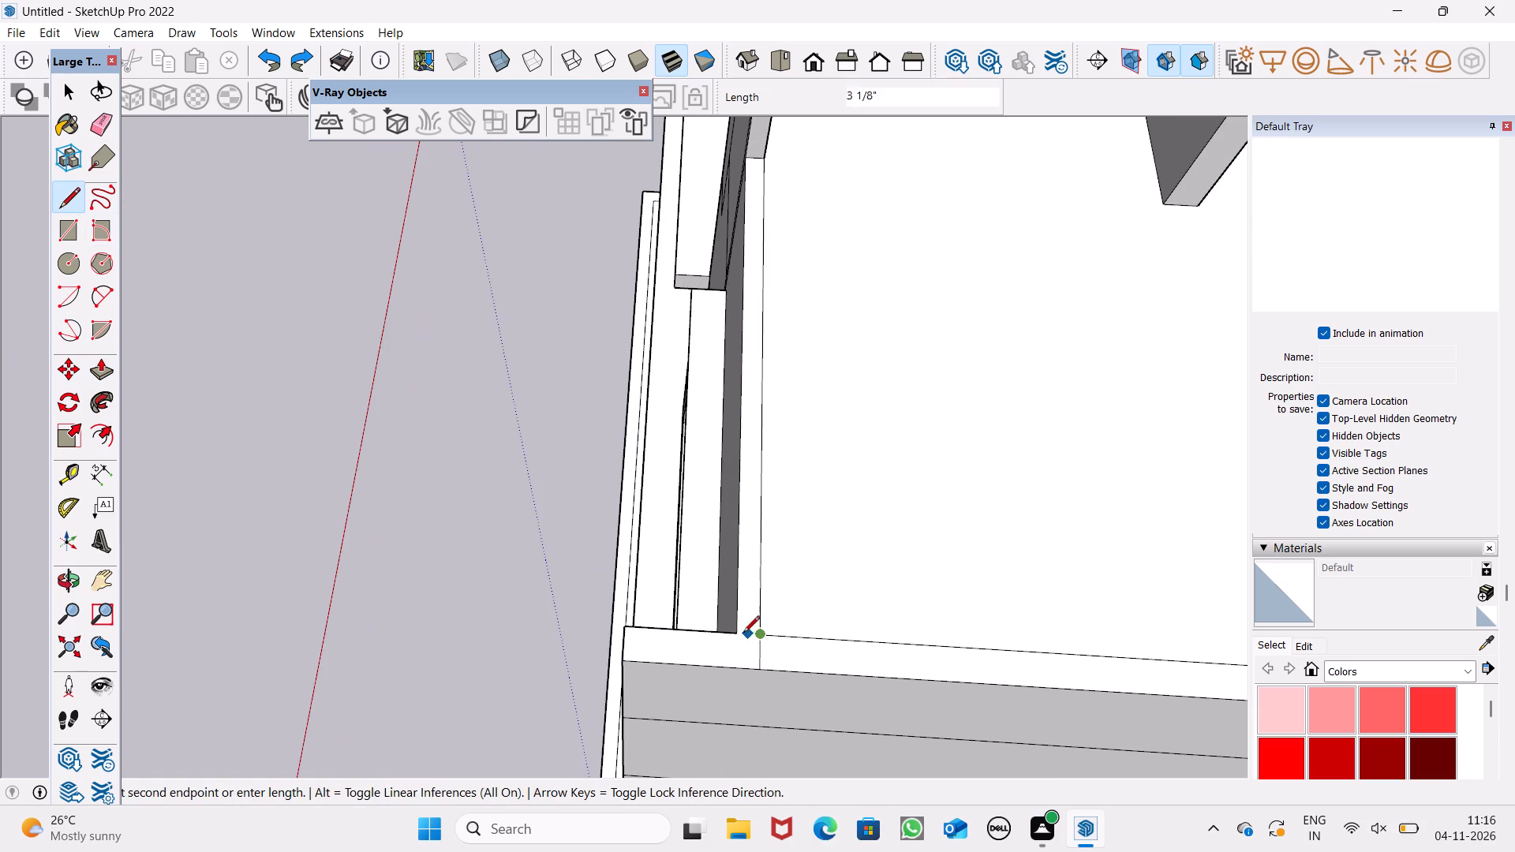
left_click(735, 635)
scroll(746, 687, "down", 4)
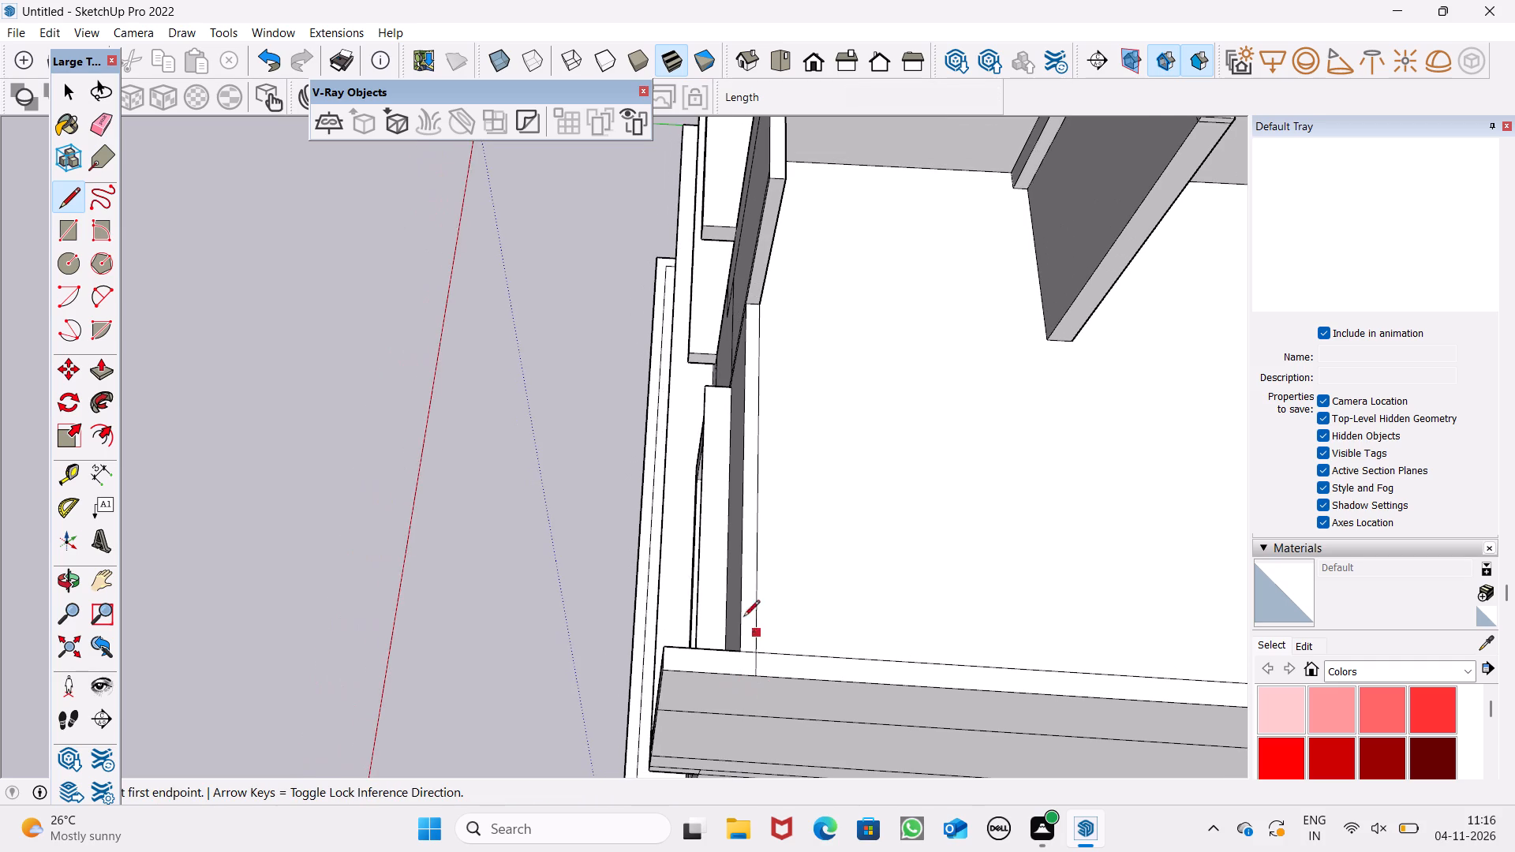
key("space")
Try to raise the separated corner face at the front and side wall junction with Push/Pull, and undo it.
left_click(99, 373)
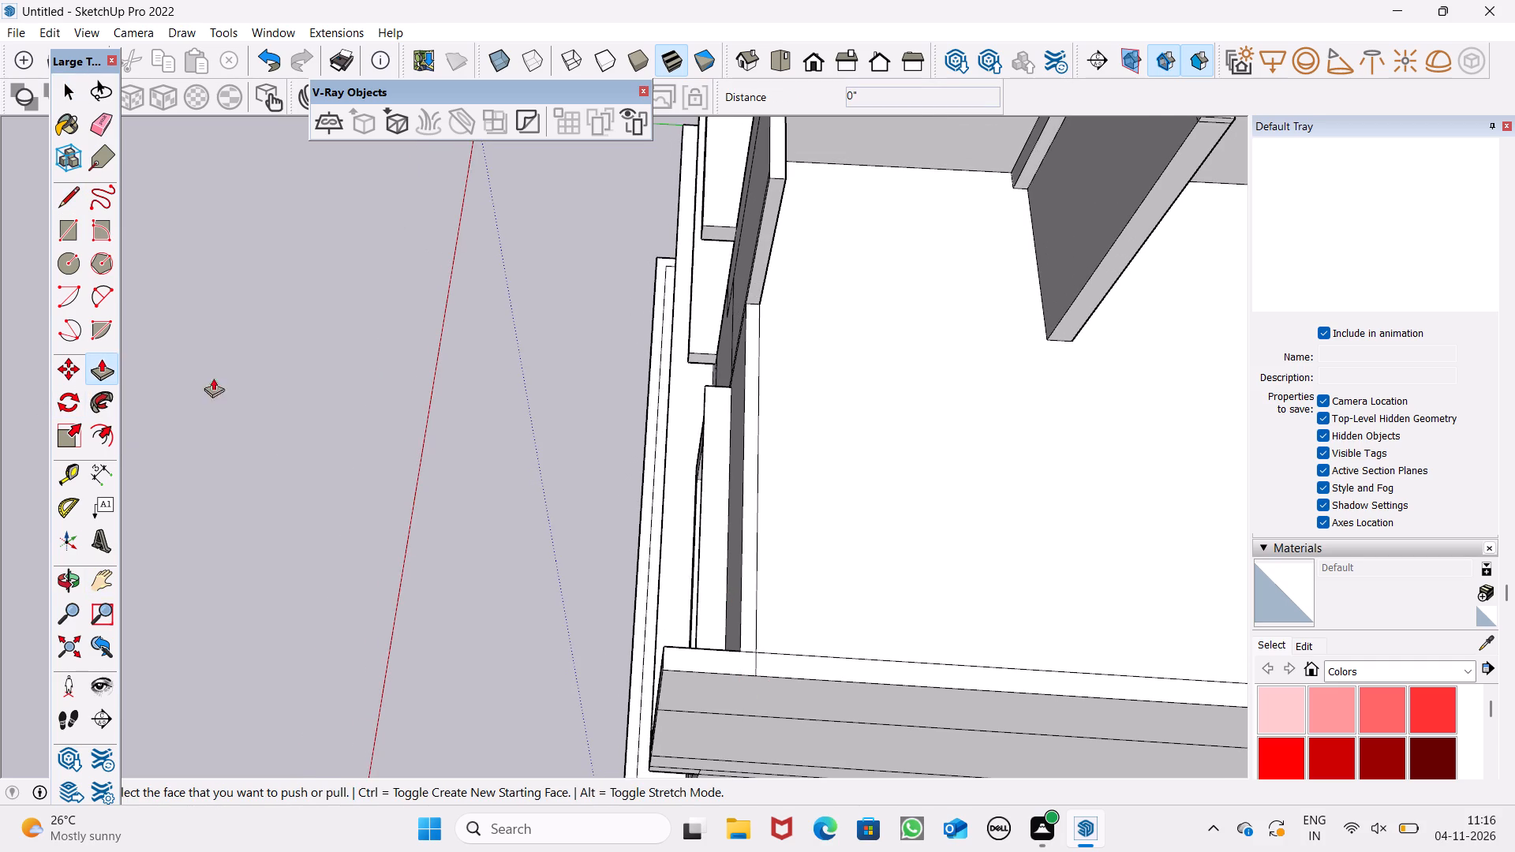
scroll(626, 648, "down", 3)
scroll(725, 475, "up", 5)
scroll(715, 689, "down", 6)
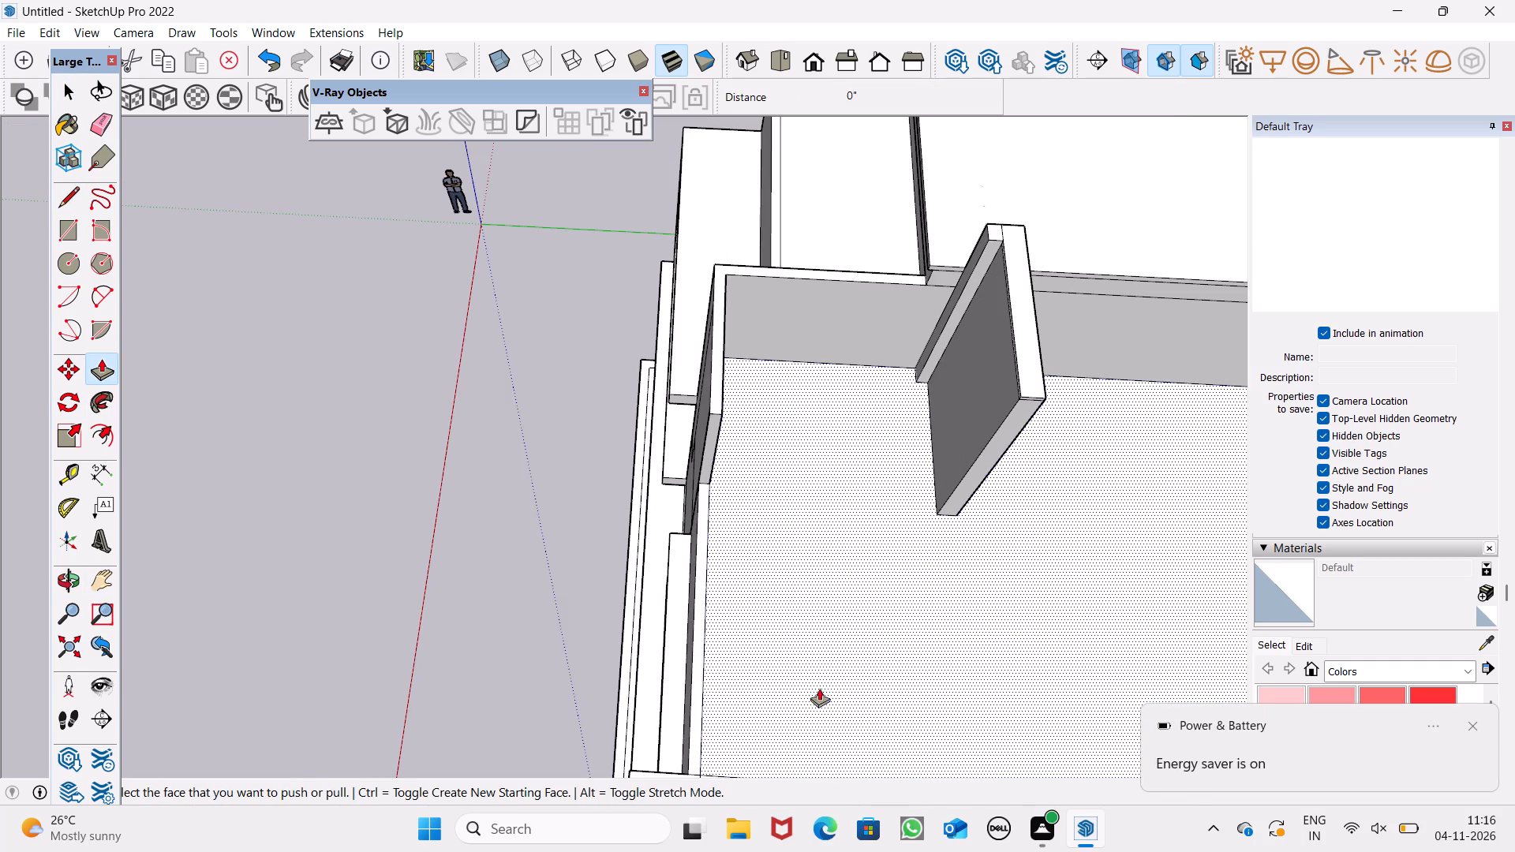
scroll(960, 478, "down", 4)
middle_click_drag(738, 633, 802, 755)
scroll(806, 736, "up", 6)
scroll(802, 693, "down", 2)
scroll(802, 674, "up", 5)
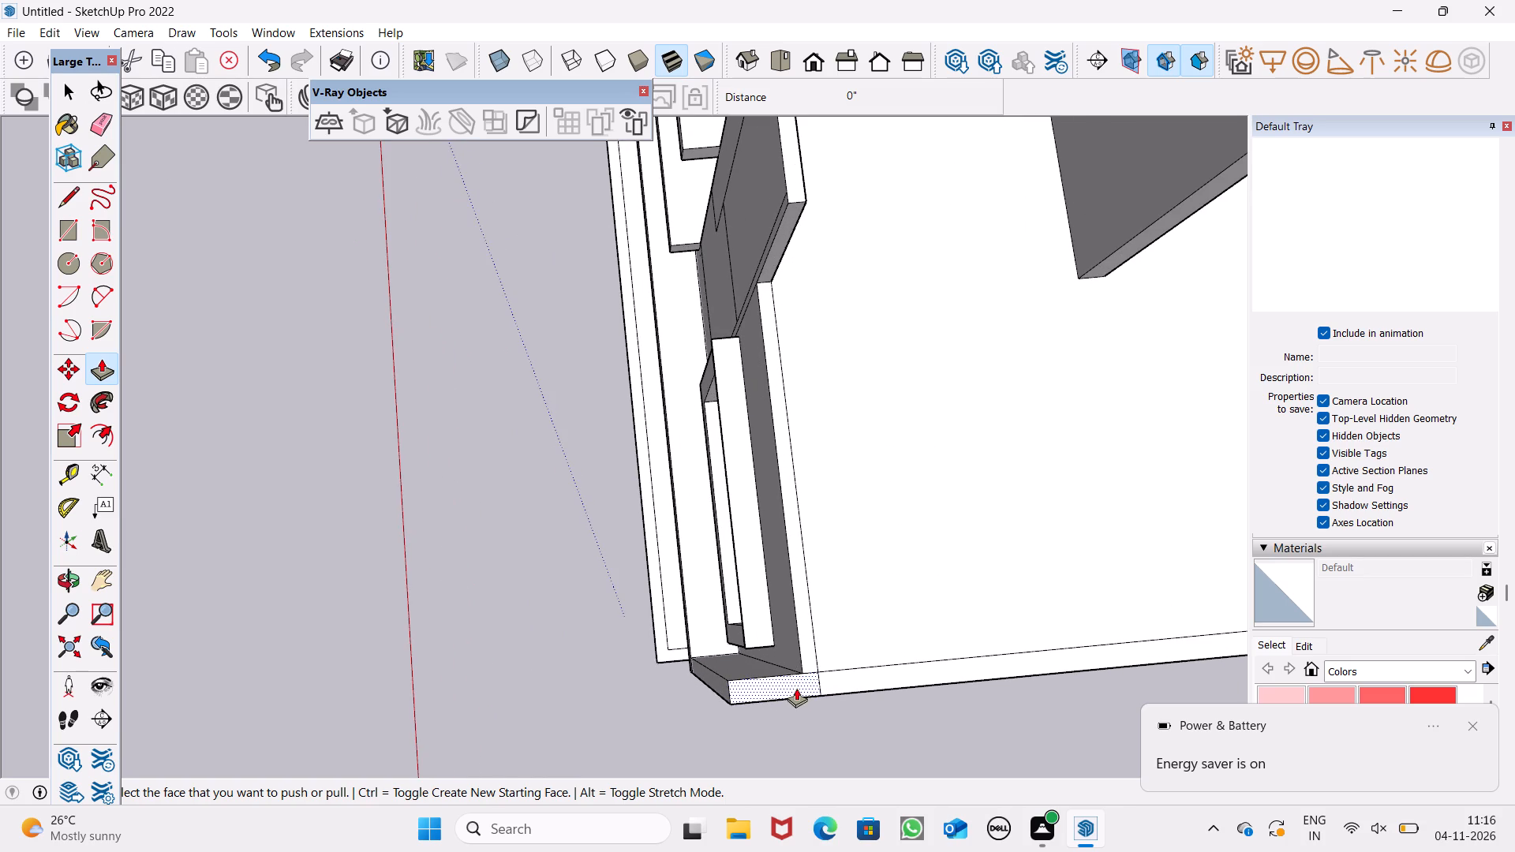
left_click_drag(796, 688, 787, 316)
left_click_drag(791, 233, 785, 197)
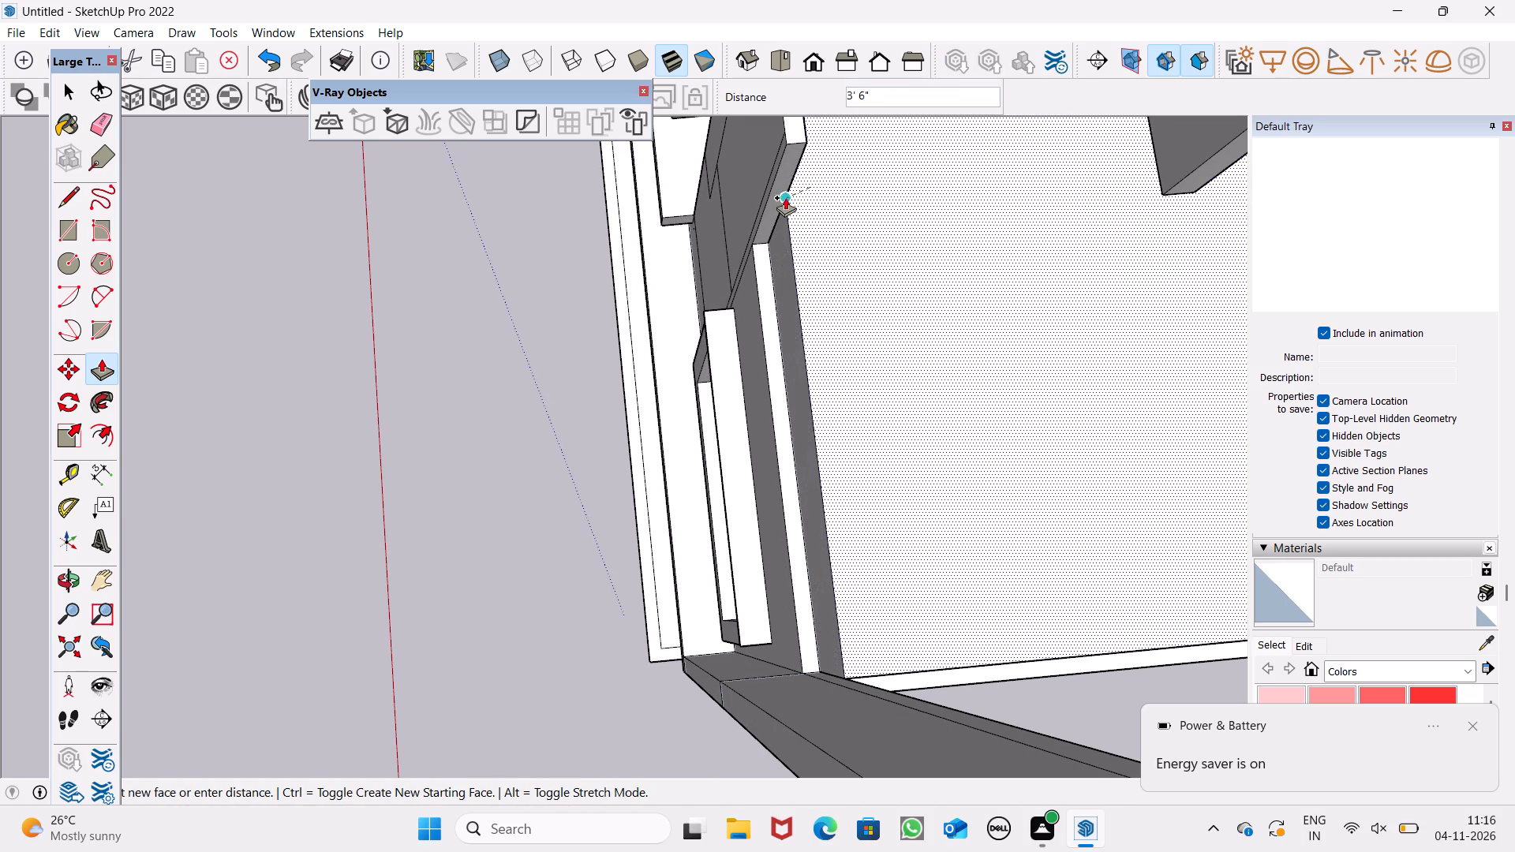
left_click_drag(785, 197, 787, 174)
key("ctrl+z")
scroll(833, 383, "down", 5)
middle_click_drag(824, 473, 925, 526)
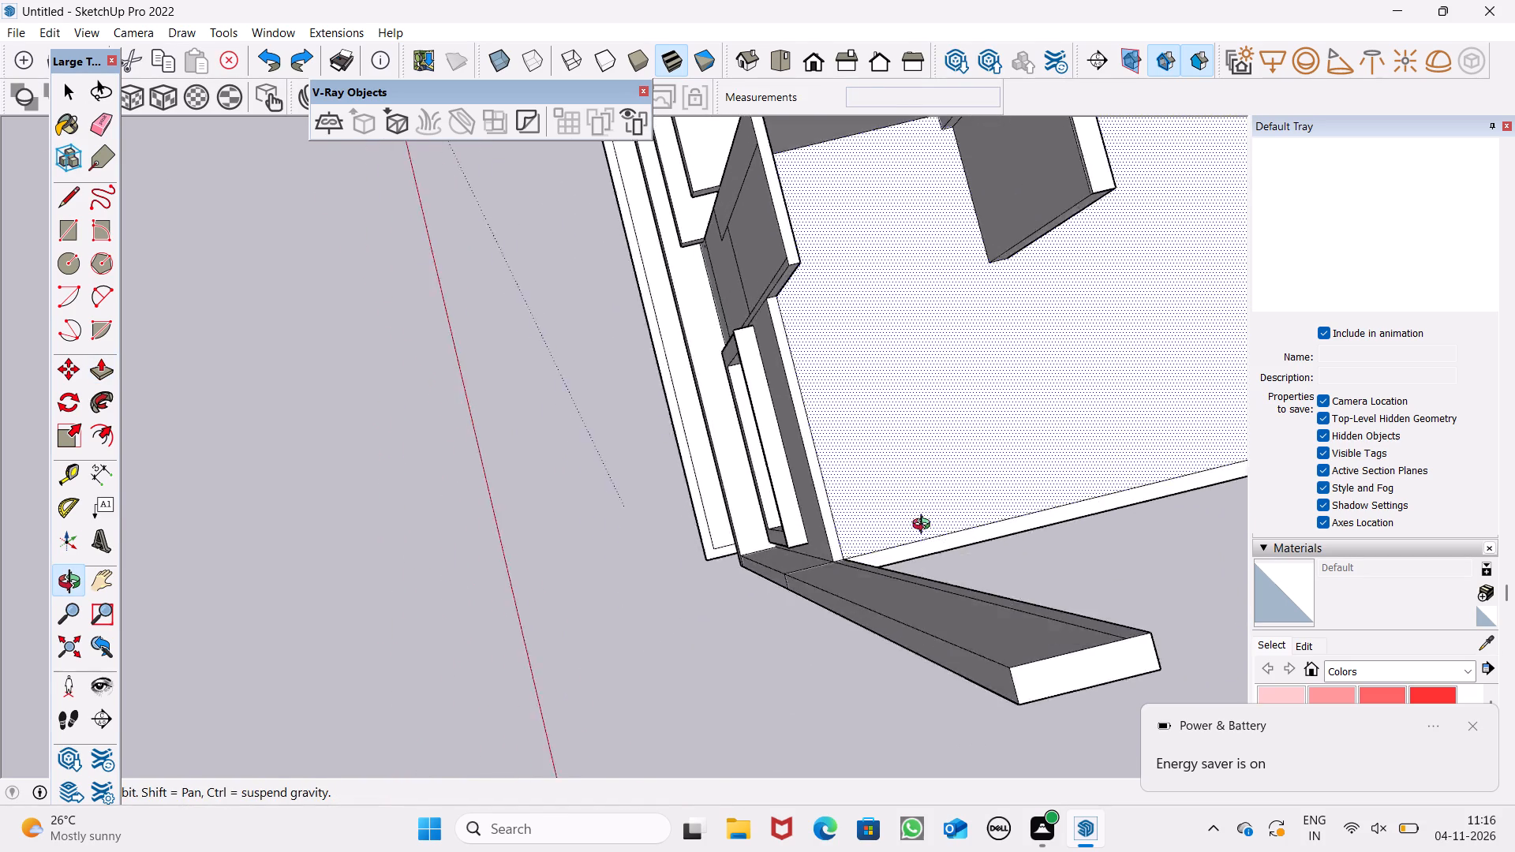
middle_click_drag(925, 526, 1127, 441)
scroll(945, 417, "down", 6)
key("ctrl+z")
Push/Pull the separated corner face upward 7' to the height of the taller front wall, forming a corner pier.
scroll(881, 316, "up", 2)
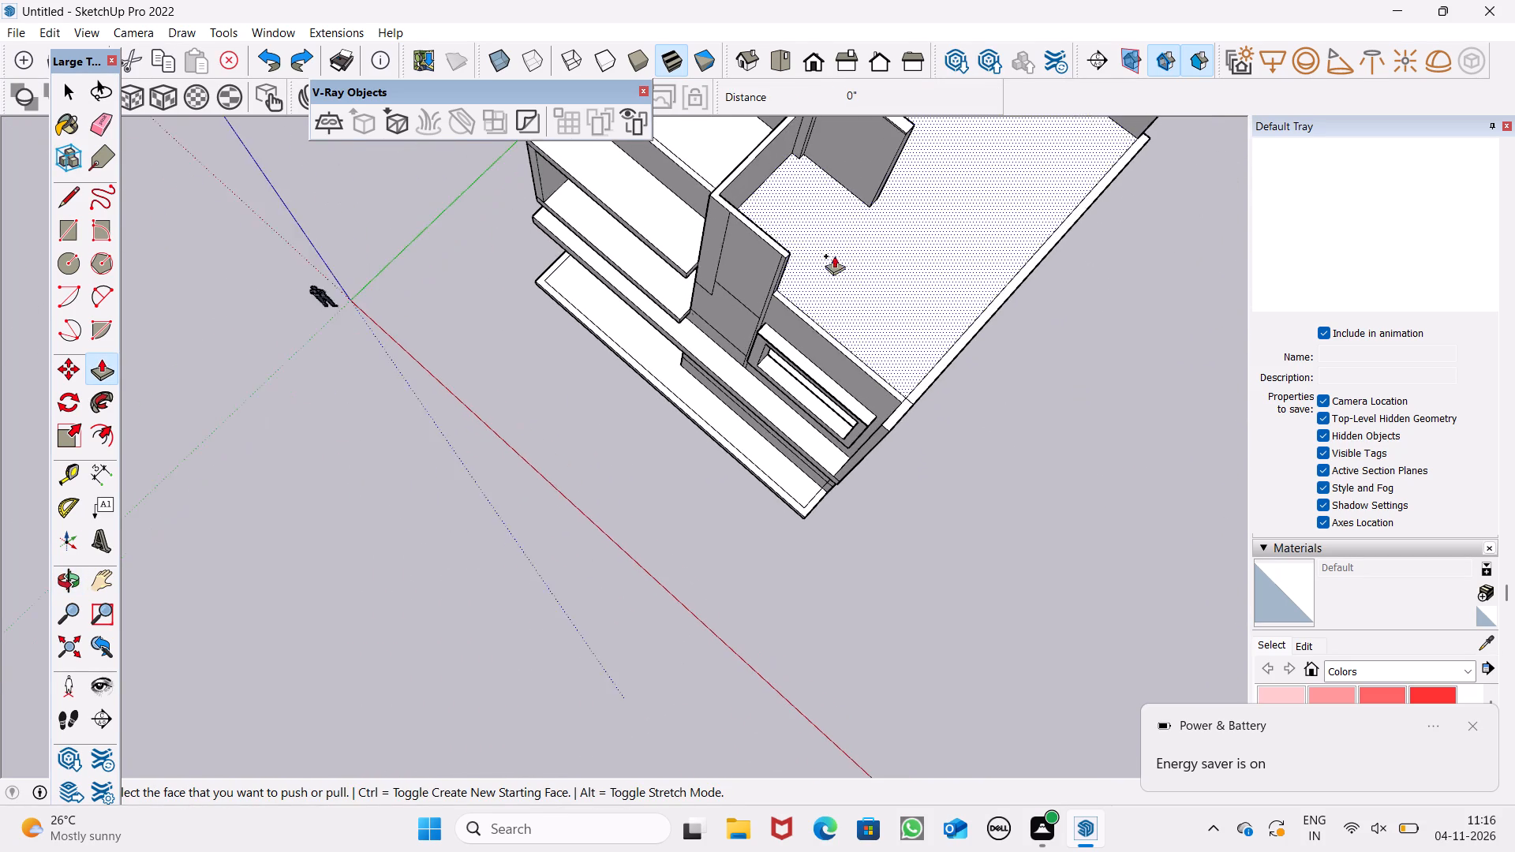
scroll(811, 398, "down", 5)
scroll(798, 271, "up", 5)
scroll(862, 322, "up", 6)
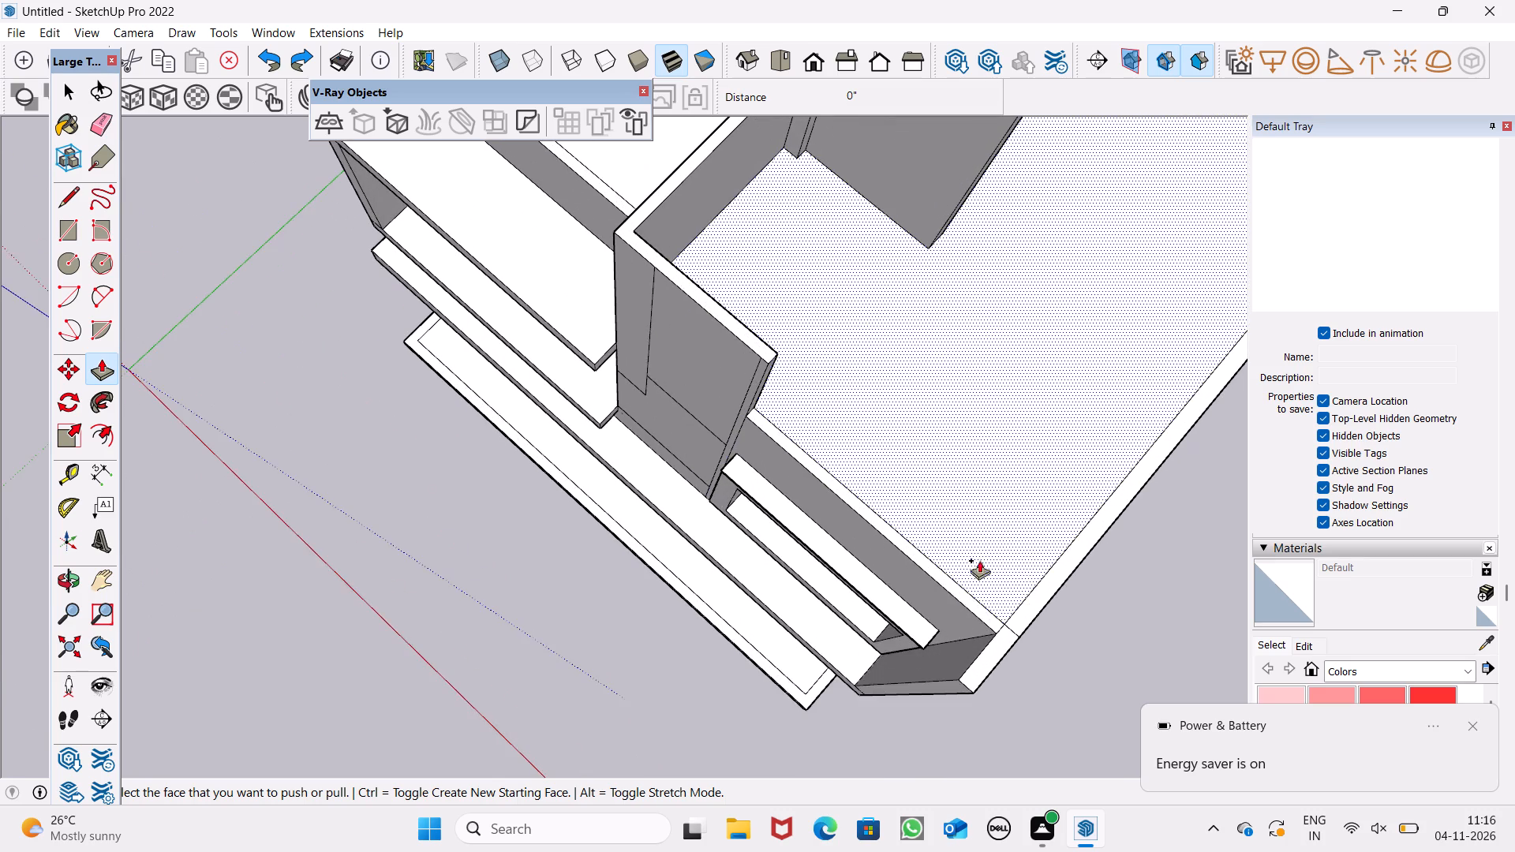
left_click_drag(1002, 697, 972, 566)
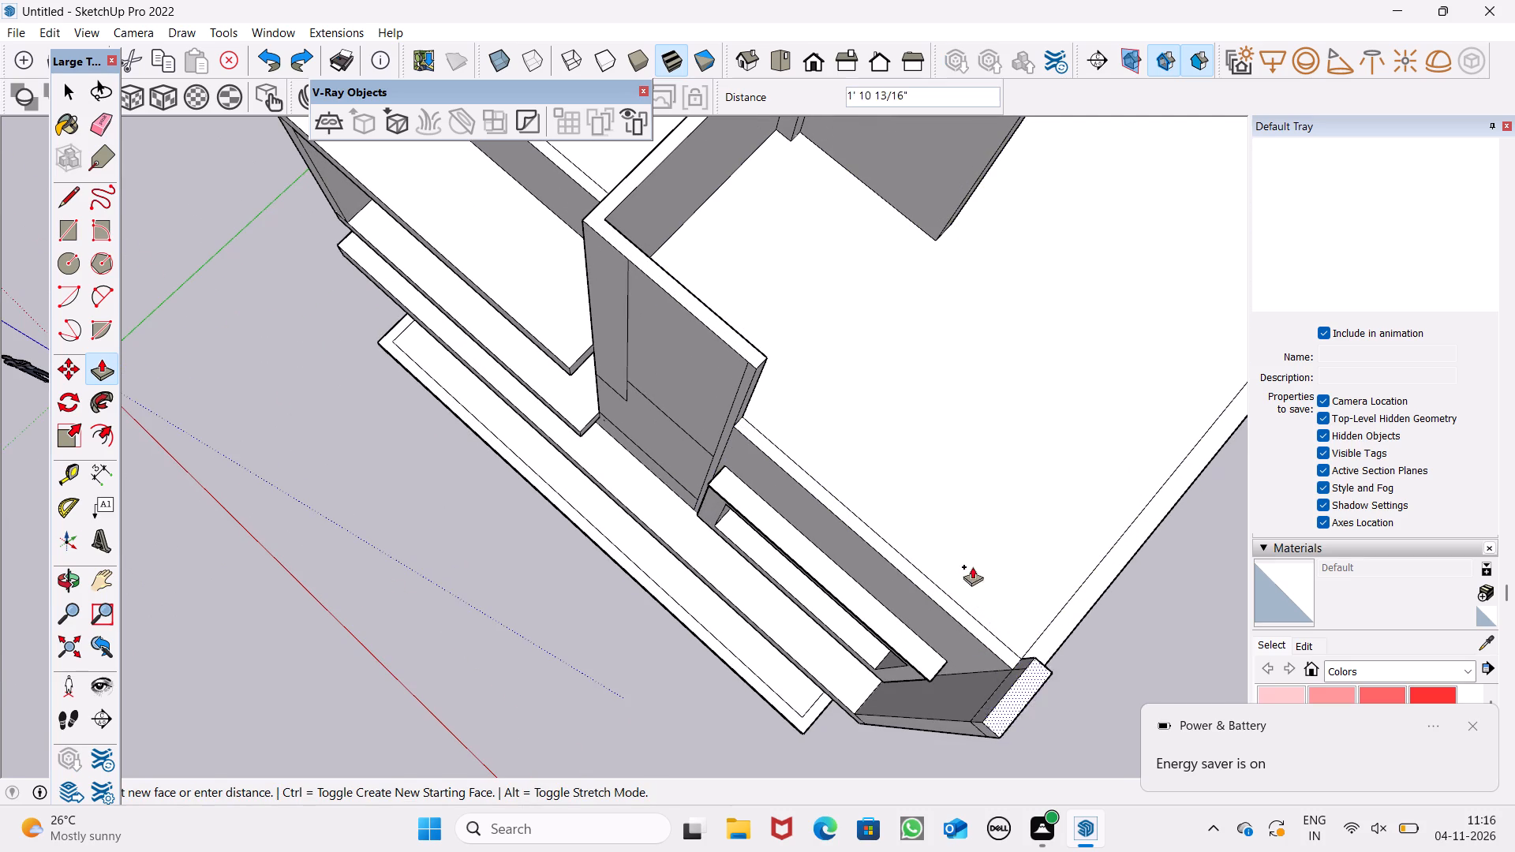
left_click_drag(972, 566, 756, 364)
Examine the corner pier, the taller front wall and the front balconies from several sides.
scroll(733, 390, "down", 4)
middle_click_drag(769, 571, 986, 321)
scroll(986, 321, "up", 1)
scroll(983, 458, "down", 2)
middle_click_drag(1000, 447, 1008, 283)
scroll(974, 323, "up", 1)
scroll(973, 342, "down", 4)
middle_click_drag(1004, 348, 611, 398)
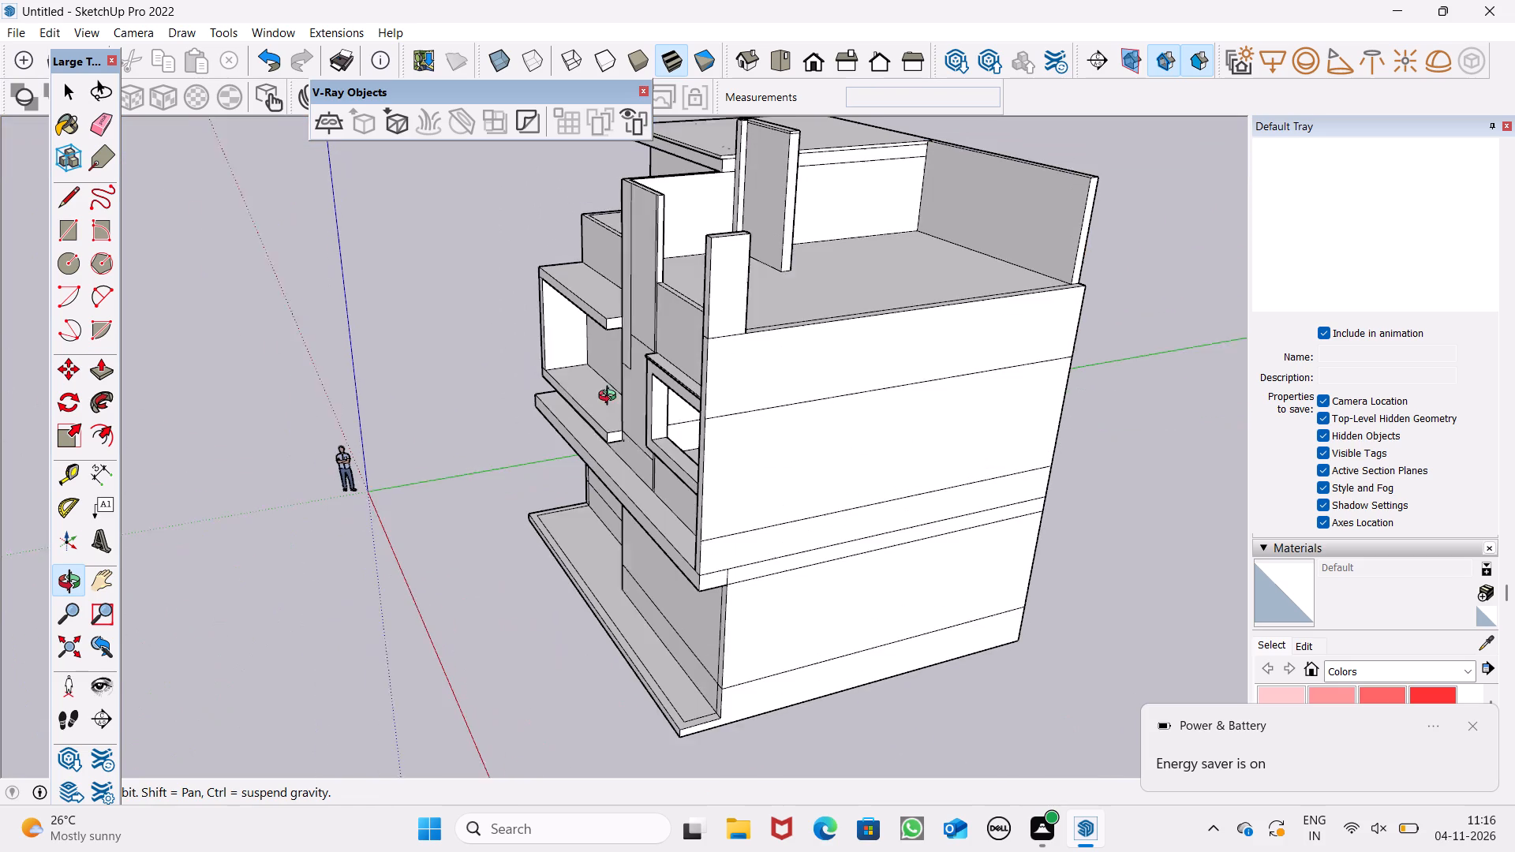
middle_click_drag(611, 398, 618, 403)
scroll(655, 193, "up", 8)
scroll(737, 272, "down", 3)
middle_click_drag(809, 308, 810, 256)
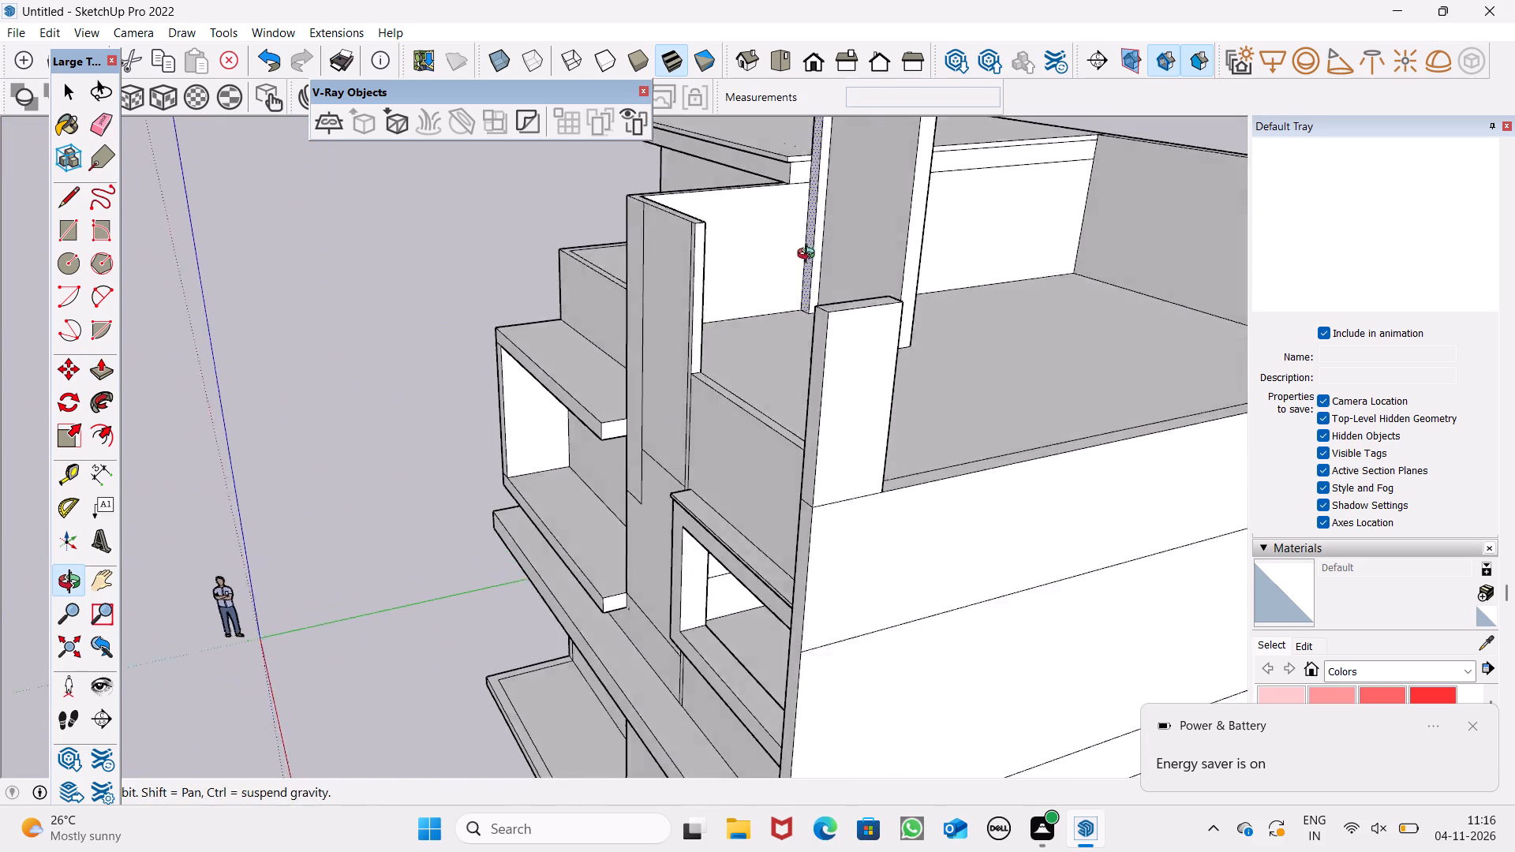
middle_click_drag(810, 256, 896, 222)
scroll(922, 219, "up", 1)
scroll(1087, 289, "down", 6)
middle_click_drag(1043, 339, 1138, 386)
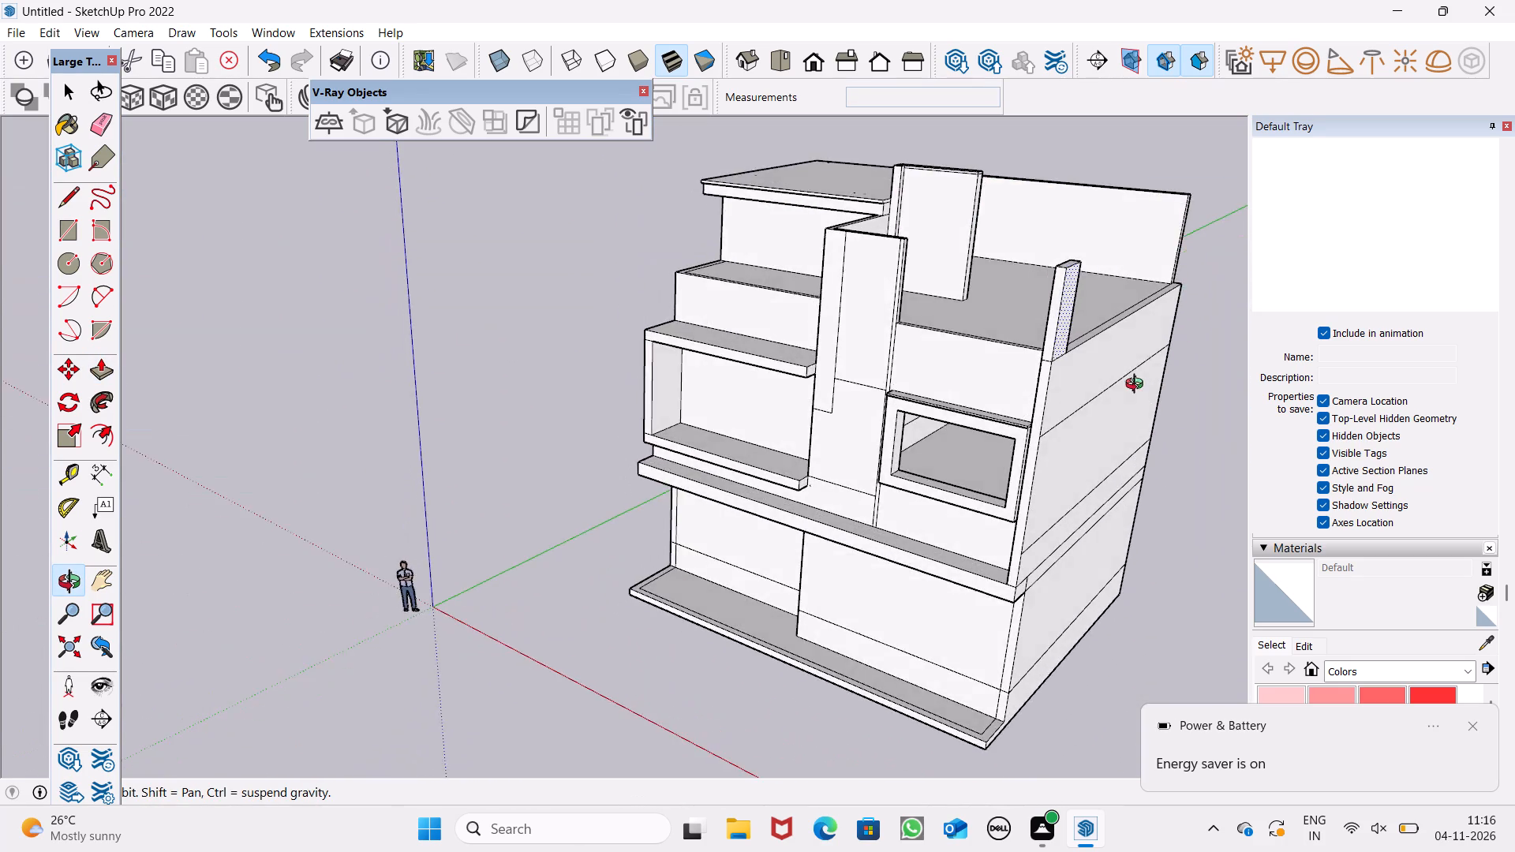
middle_click_drag(1138, 386, 881, 419)
scroll(818, 355, "up", 2)
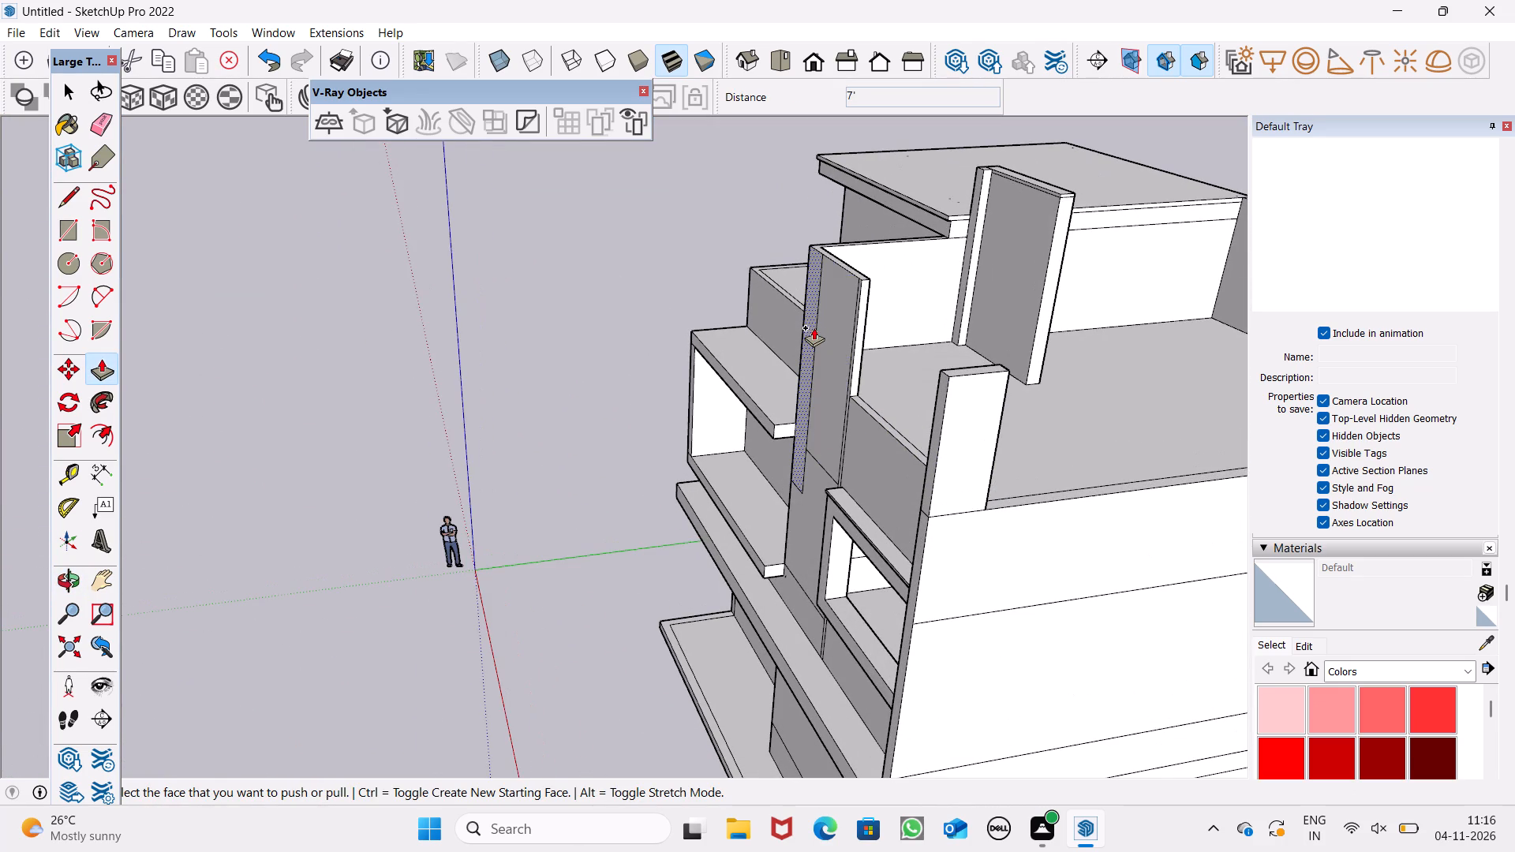
middle_click_drag(898, 405, 883, 455)
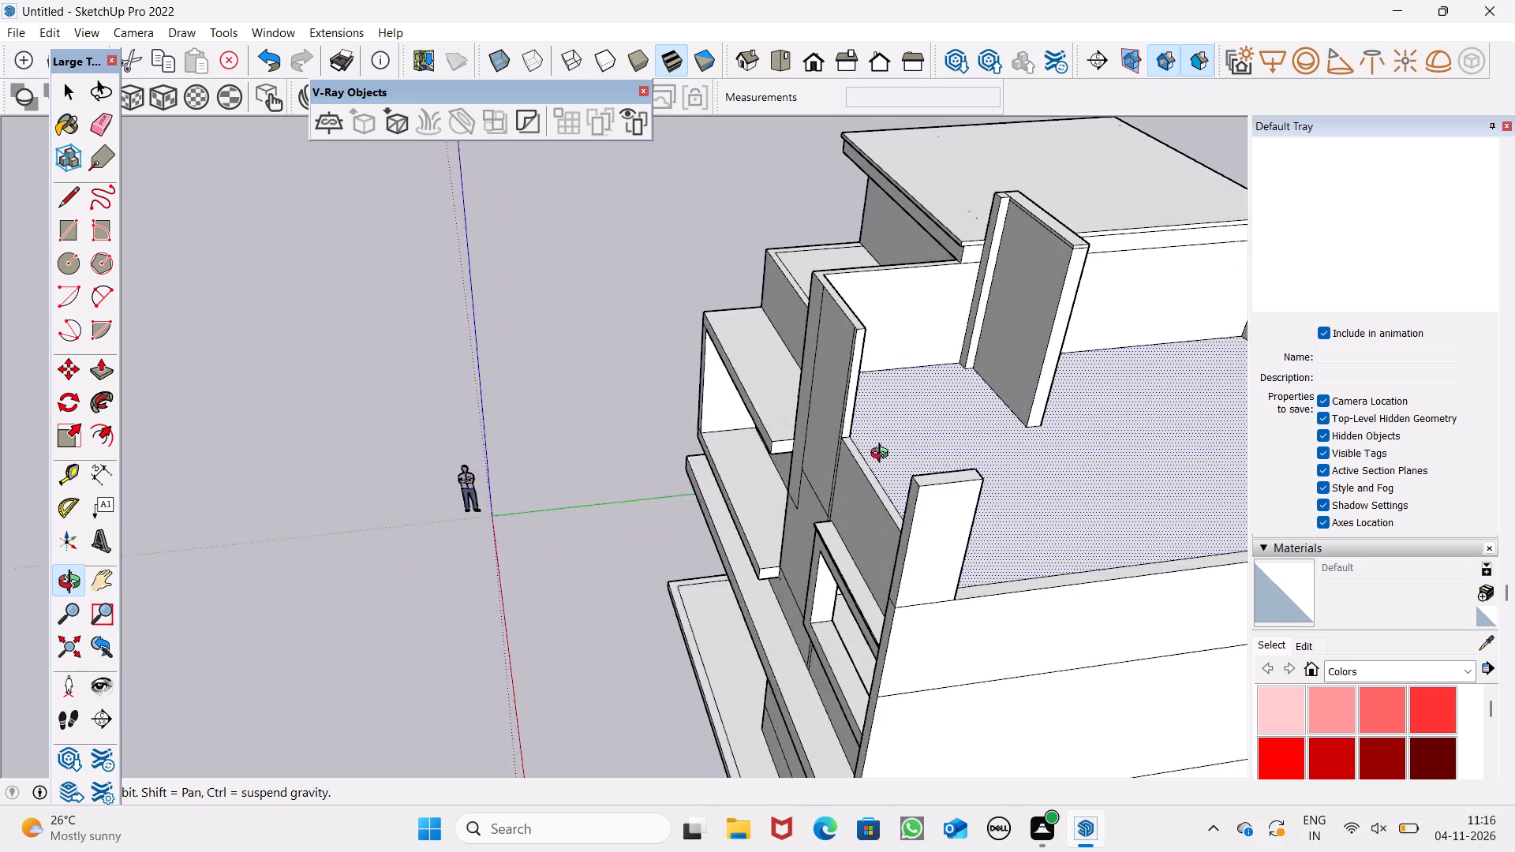
middle_click_drag(883, 455, 792, 537)
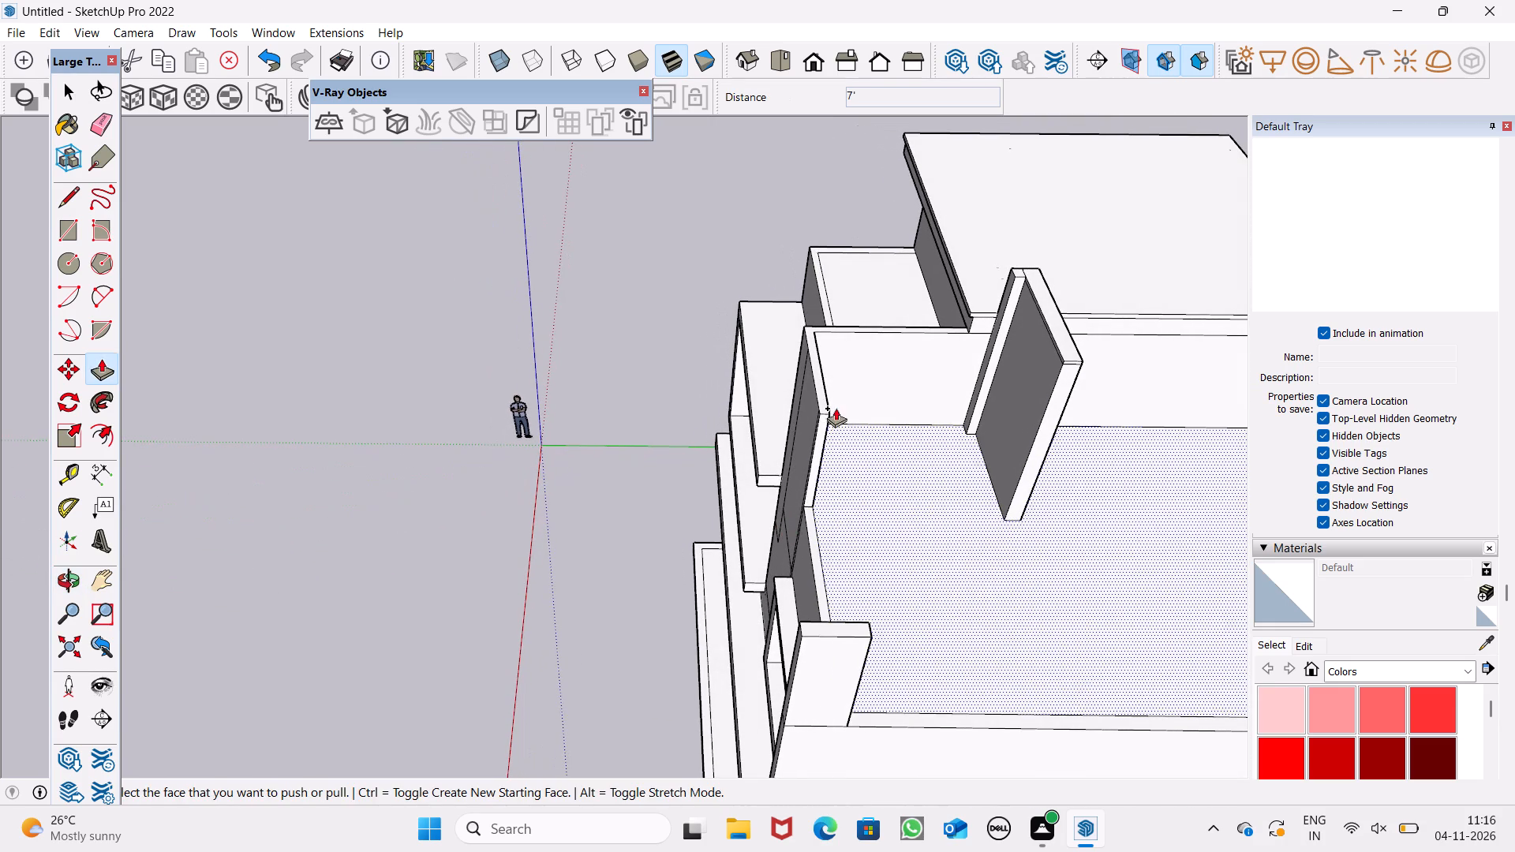
middle_click_drag(806, 404, 1162, 357)
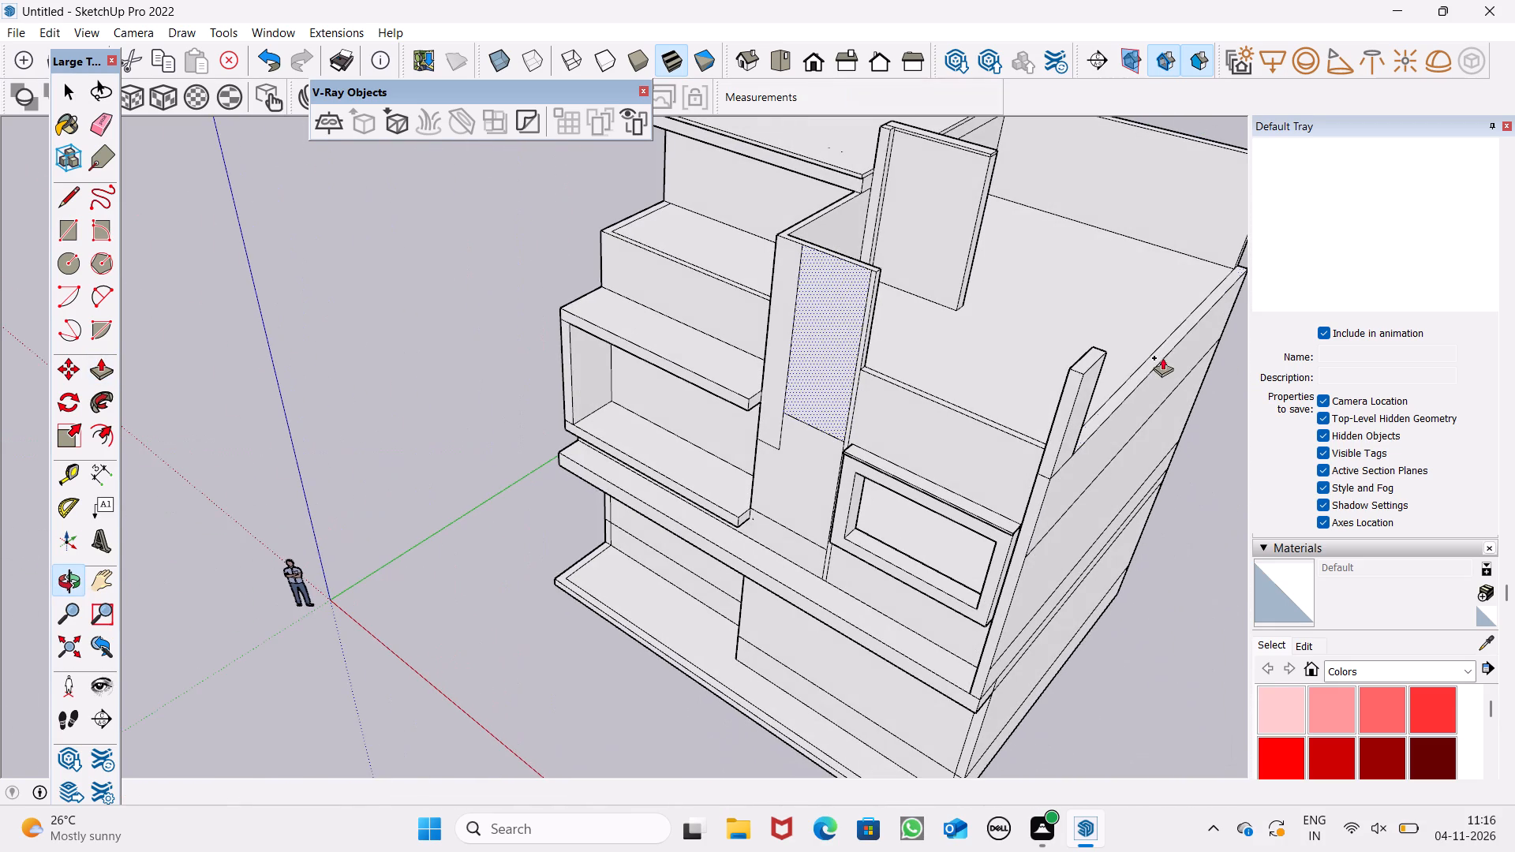
middle_click_drag(1120, 382, 1234, 390)
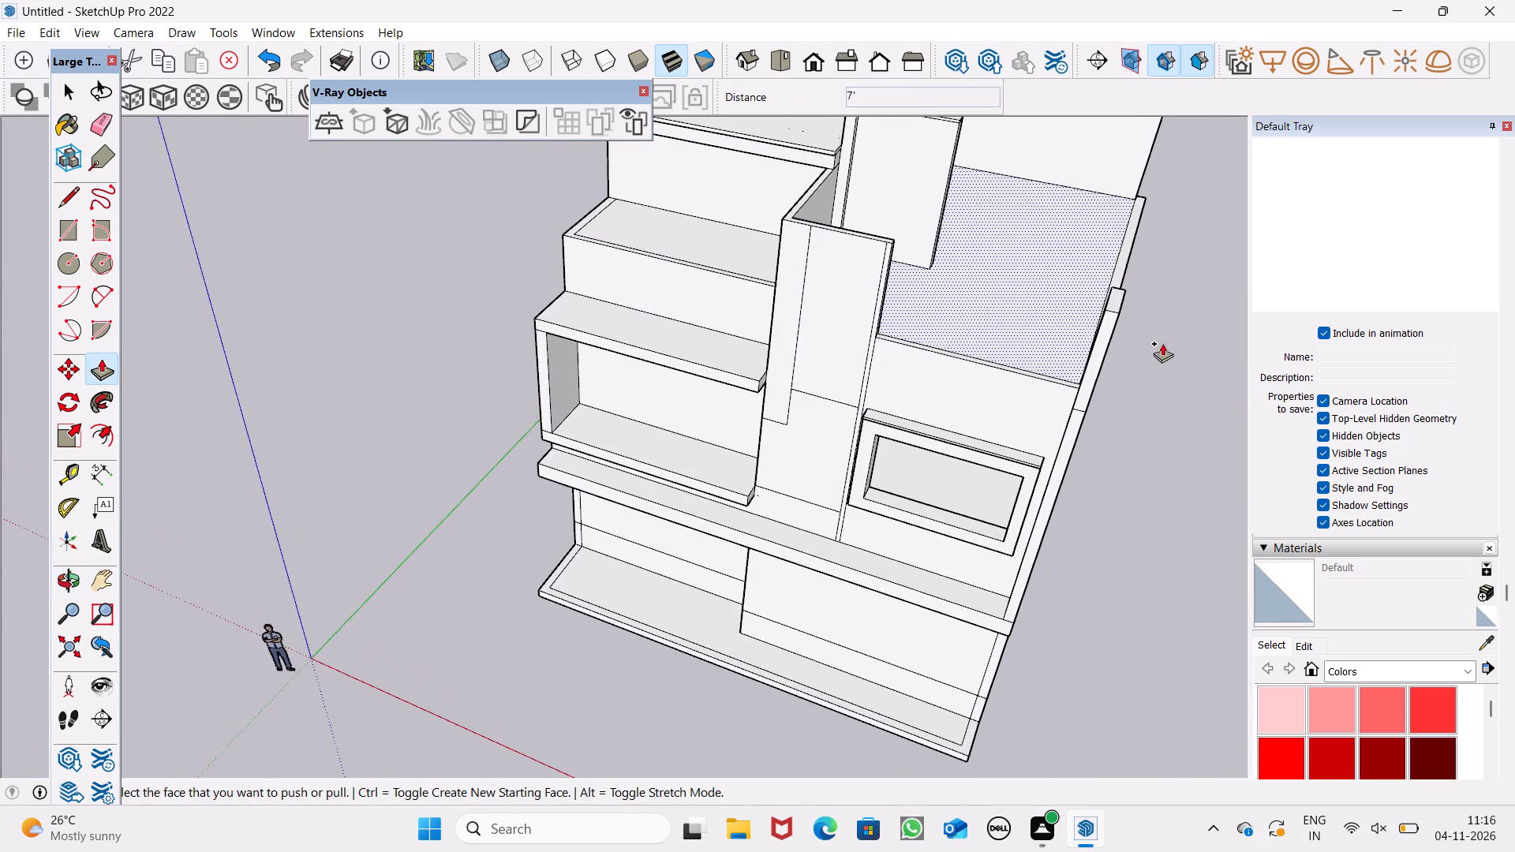
scroll(1162, 343, "up", 4)
middle_click_drag(1119, 306, 1187, 258)
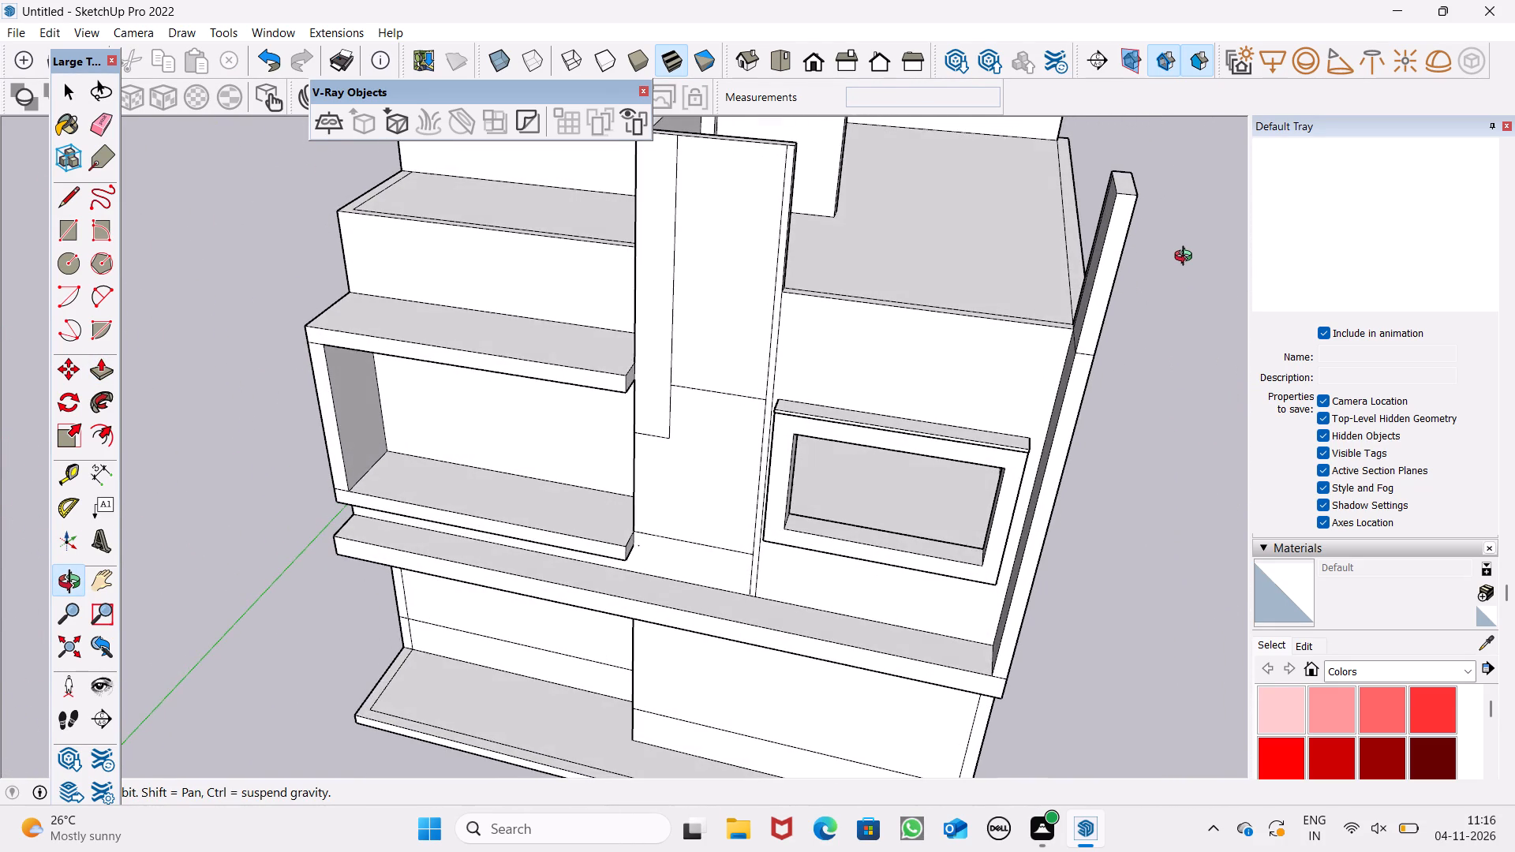
middle_click_drag(1187, 258, 1132, 305)
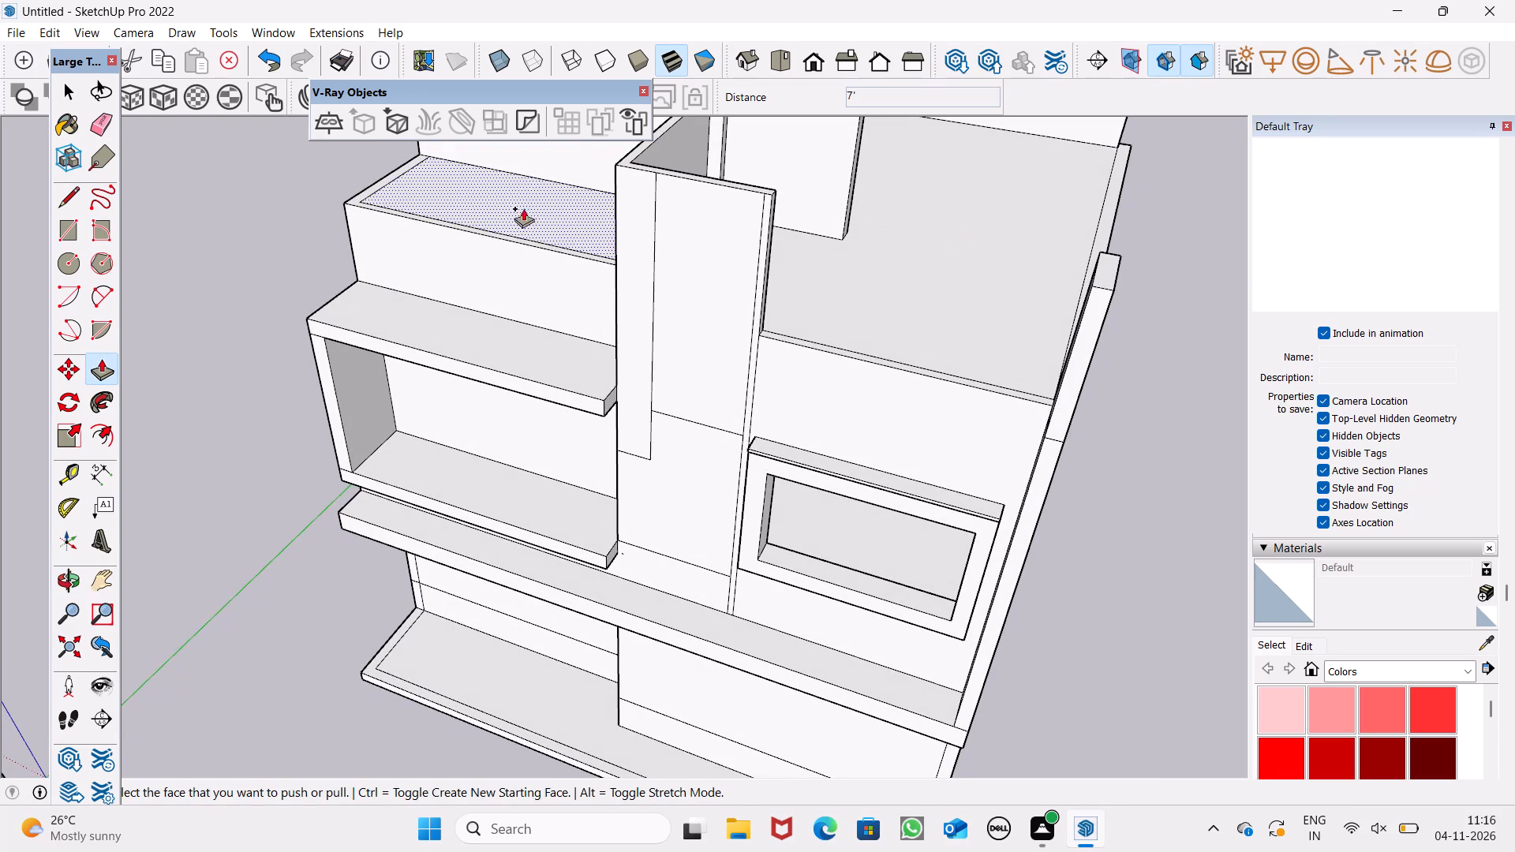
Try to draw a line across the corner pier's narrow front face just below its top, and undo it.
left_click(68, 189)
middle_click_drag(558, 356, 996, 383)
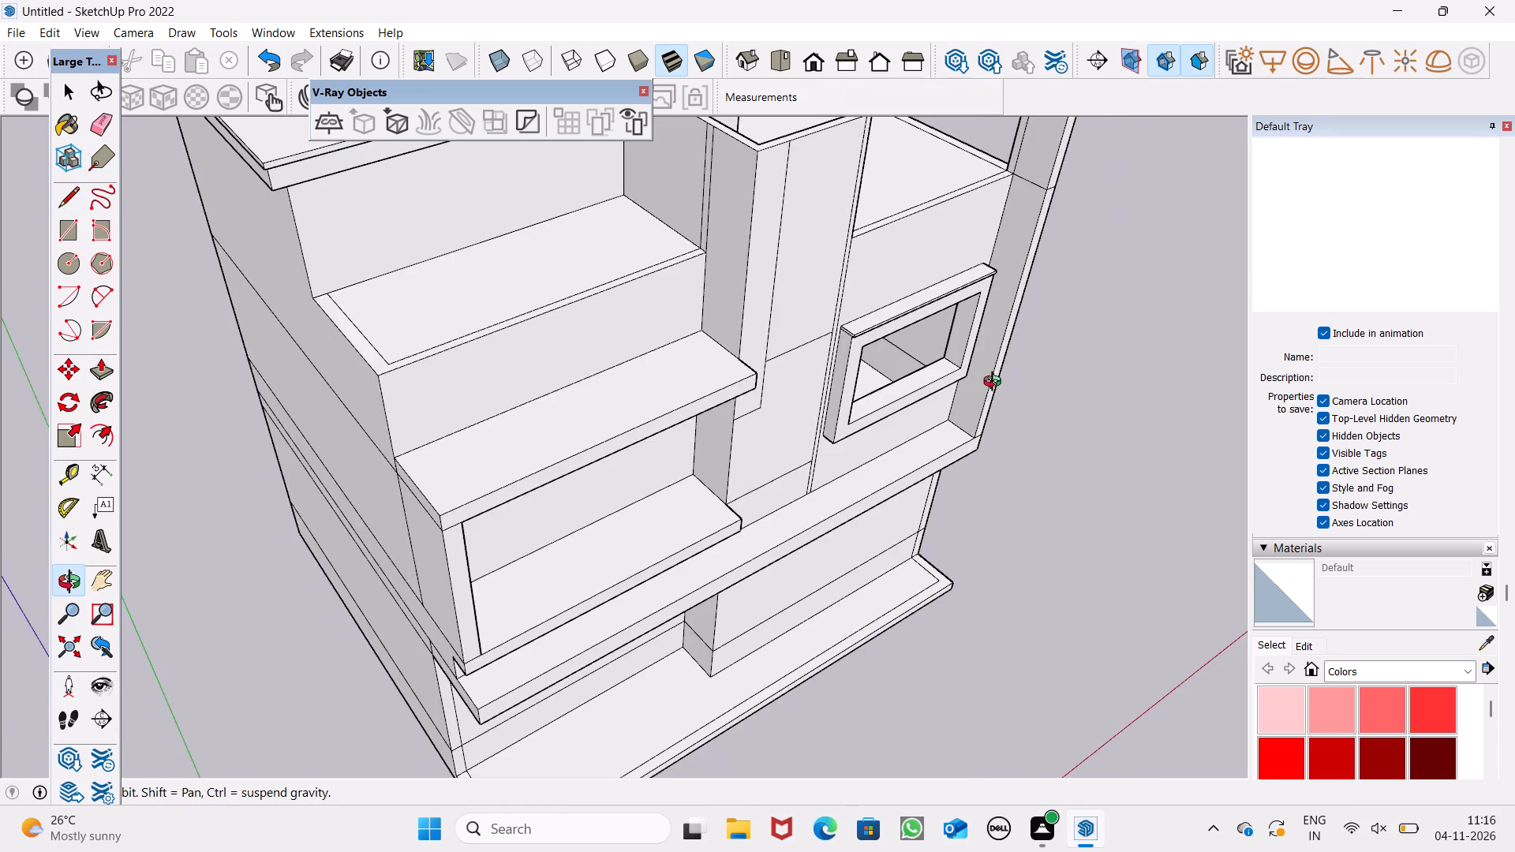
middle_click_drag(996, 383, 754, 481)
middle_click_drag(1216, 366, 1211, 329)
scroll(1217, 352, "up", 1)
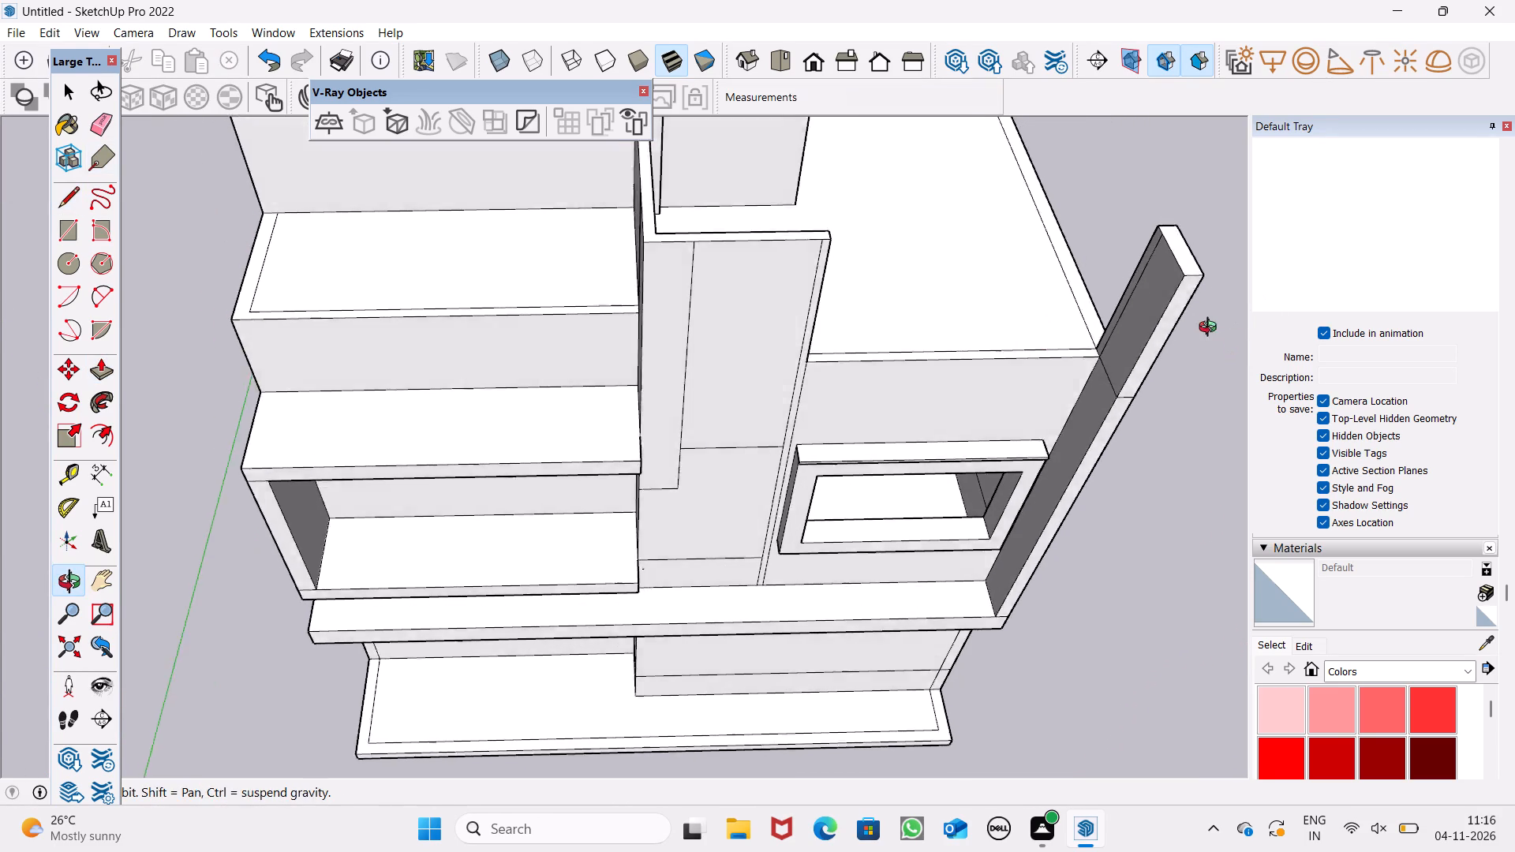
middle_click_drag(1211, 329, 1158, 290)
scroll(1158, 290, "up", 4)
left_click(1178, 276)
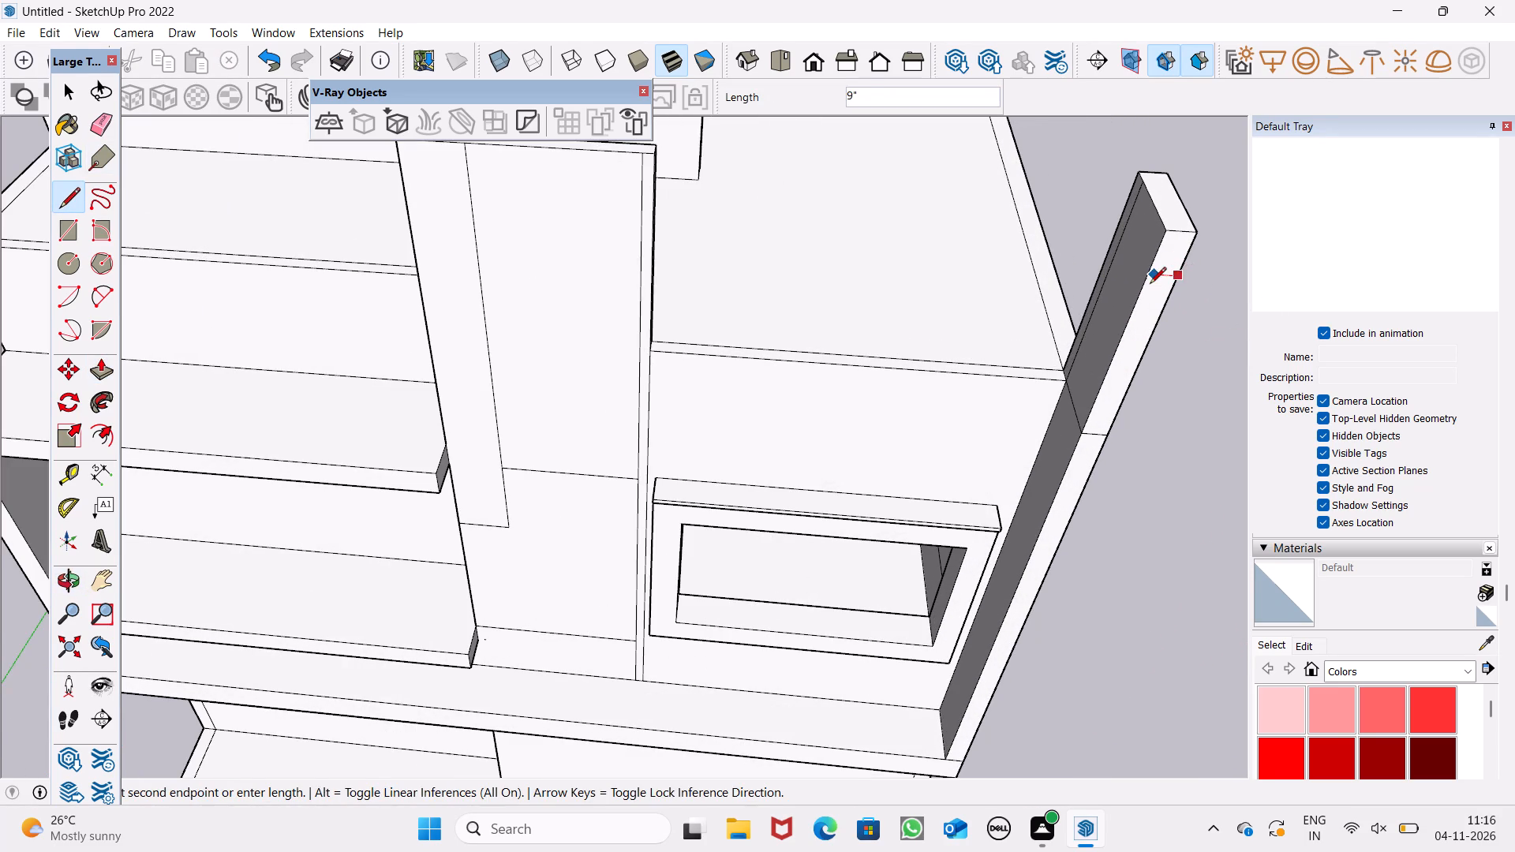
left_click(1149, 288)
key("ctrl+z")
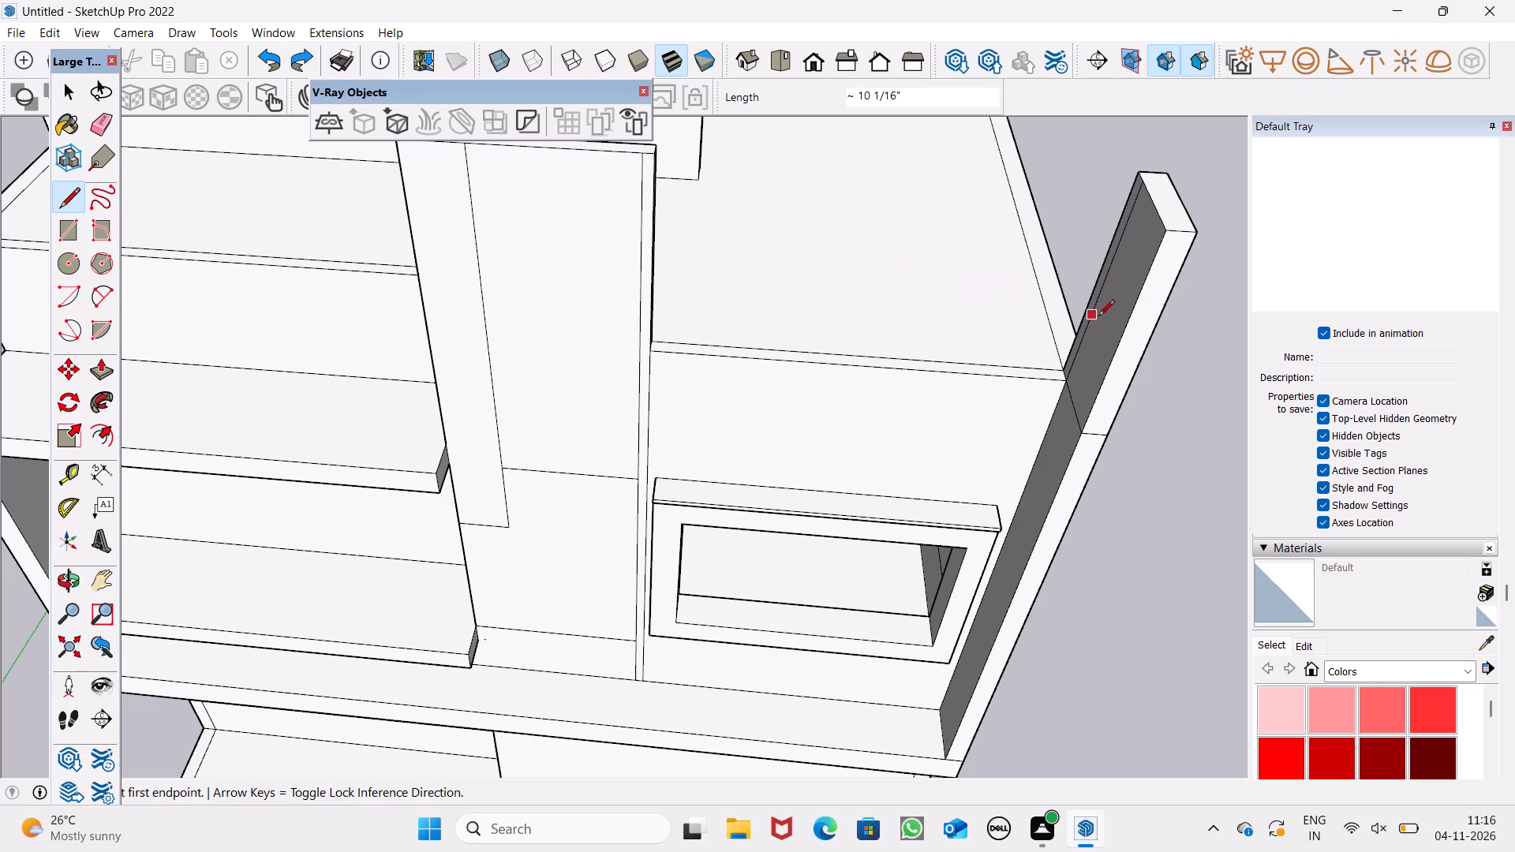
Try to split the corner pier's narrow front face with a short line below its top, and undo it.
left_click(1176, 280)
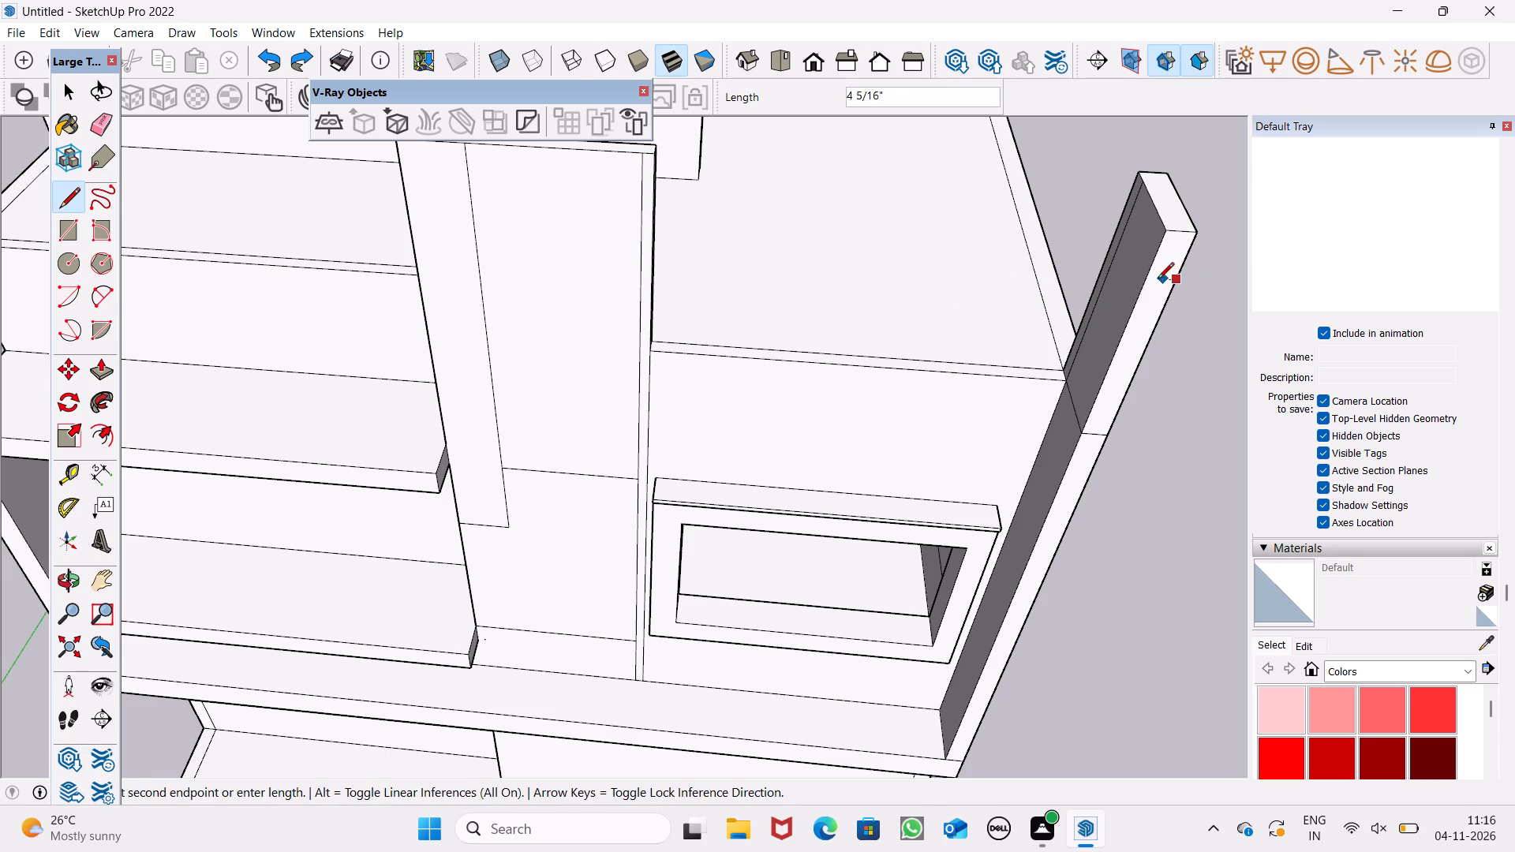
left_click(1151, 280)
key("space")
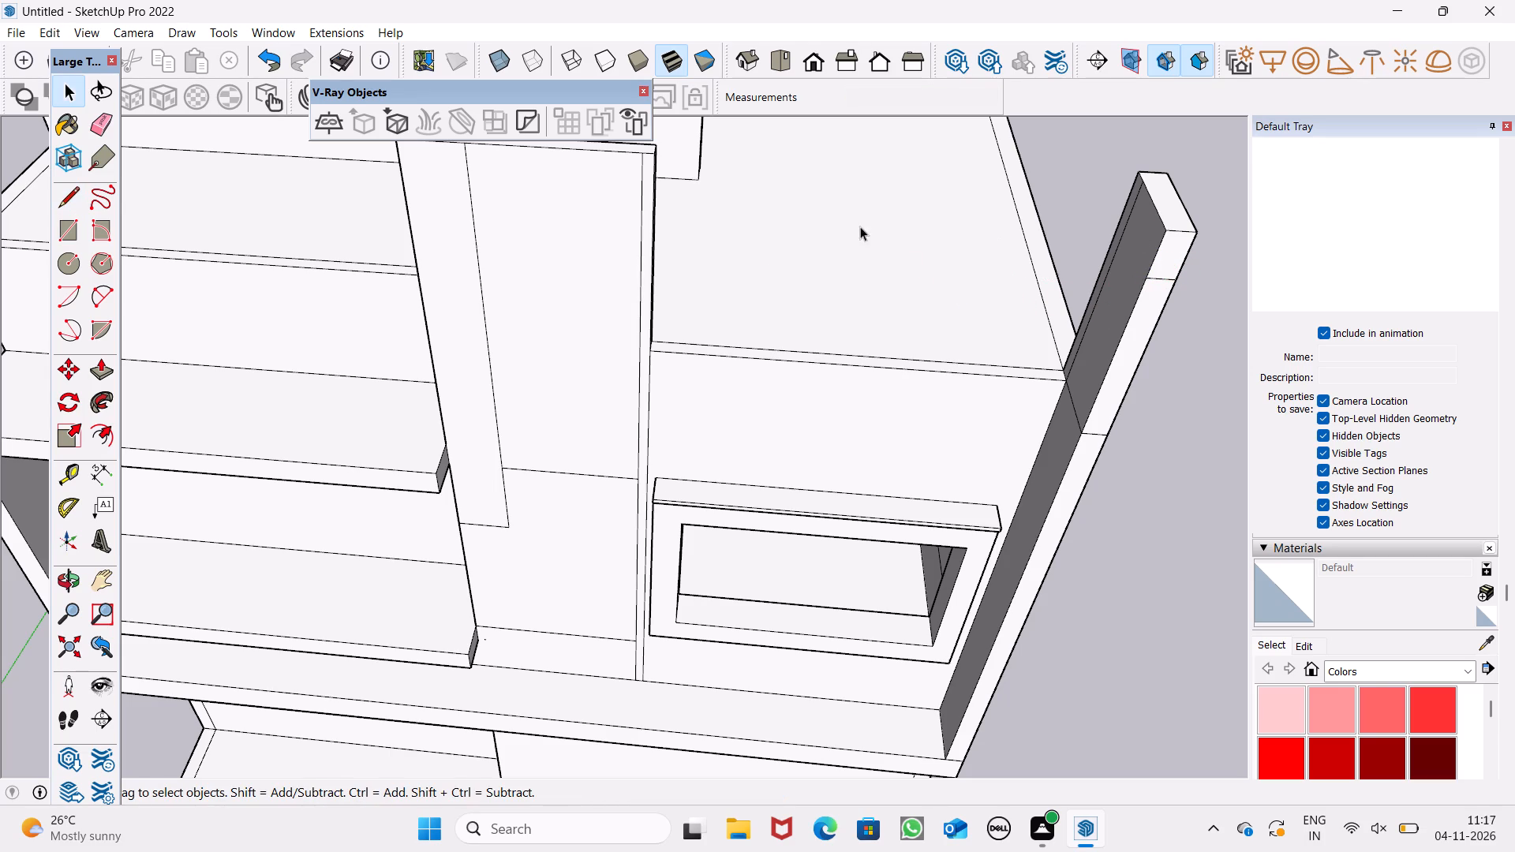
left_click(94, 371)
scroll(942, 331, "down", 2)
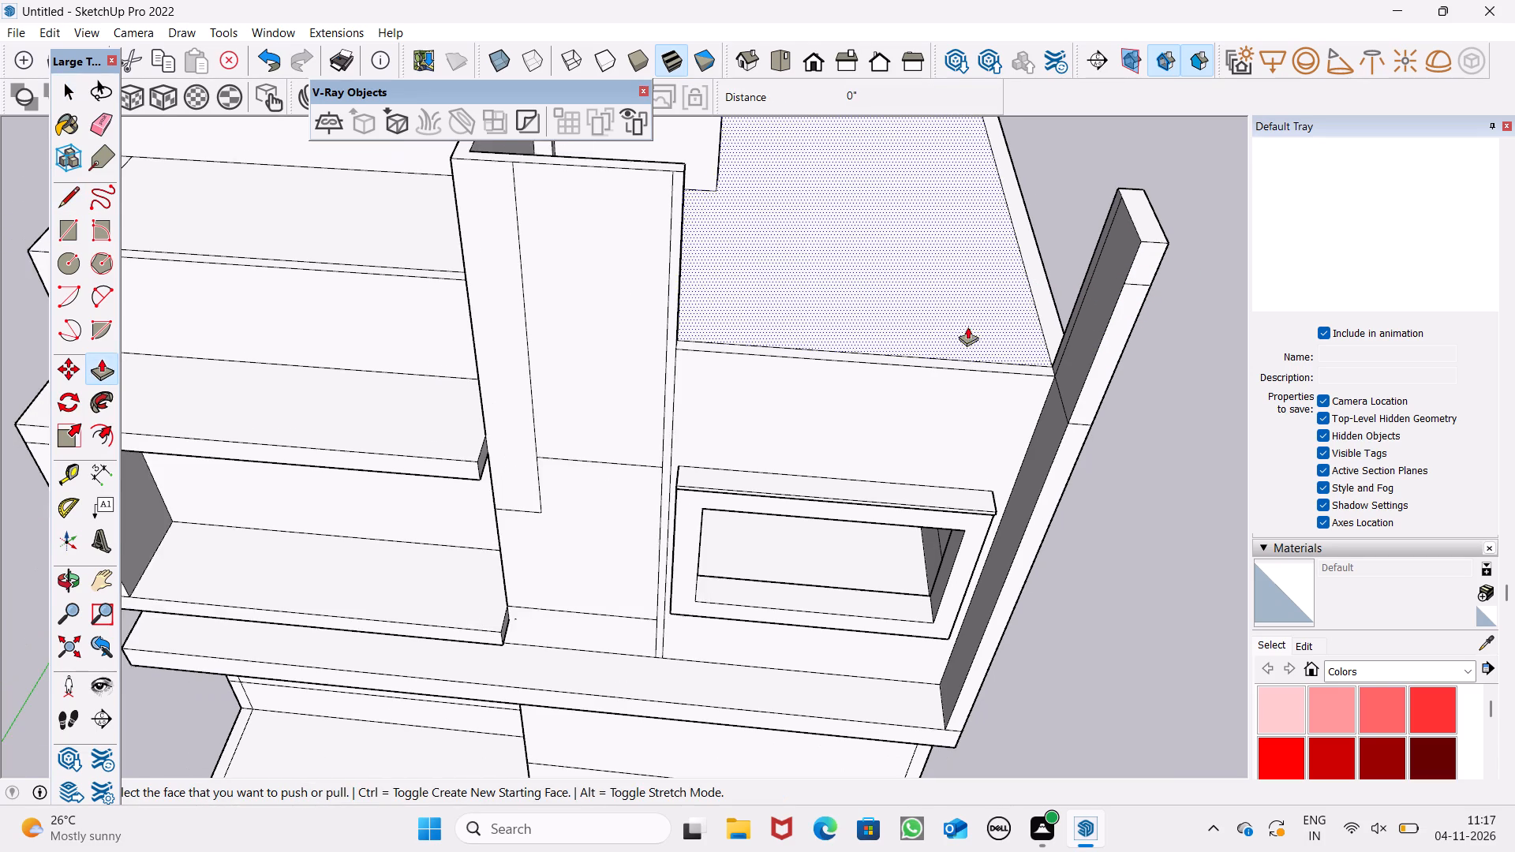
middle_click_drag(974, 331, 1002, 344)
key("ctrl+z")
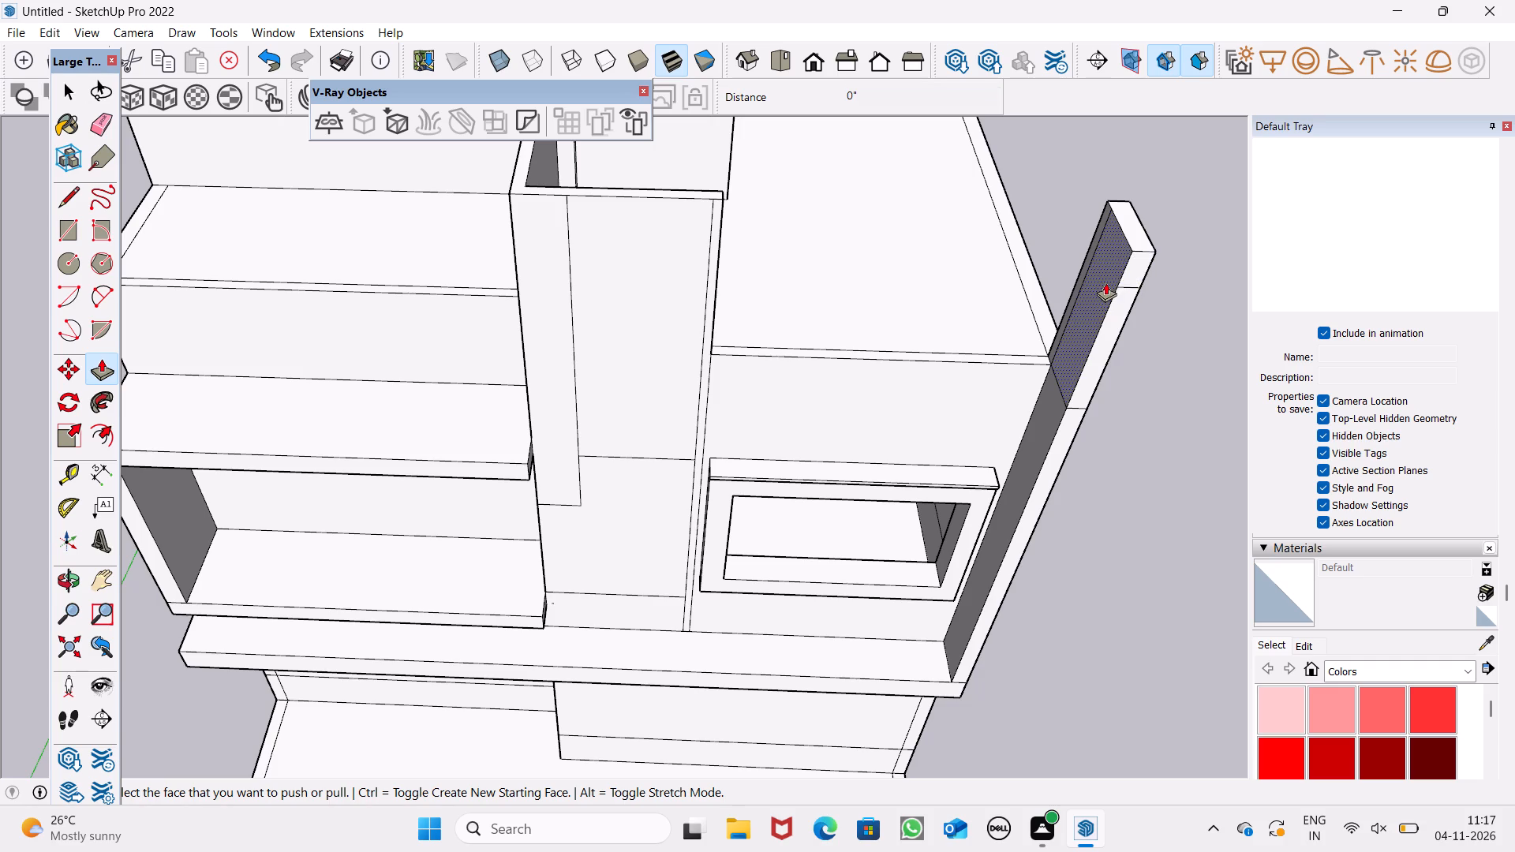
Outline a small rectangle about 1' 3" high and 8" deep at the upper front corner of the pier's inner face.
left_click(62, 192)
middle_click_drag(809, 382, 1029, 361)
scroll(988, 354, "down", 5)
scroll(998, 242, "up", 7)
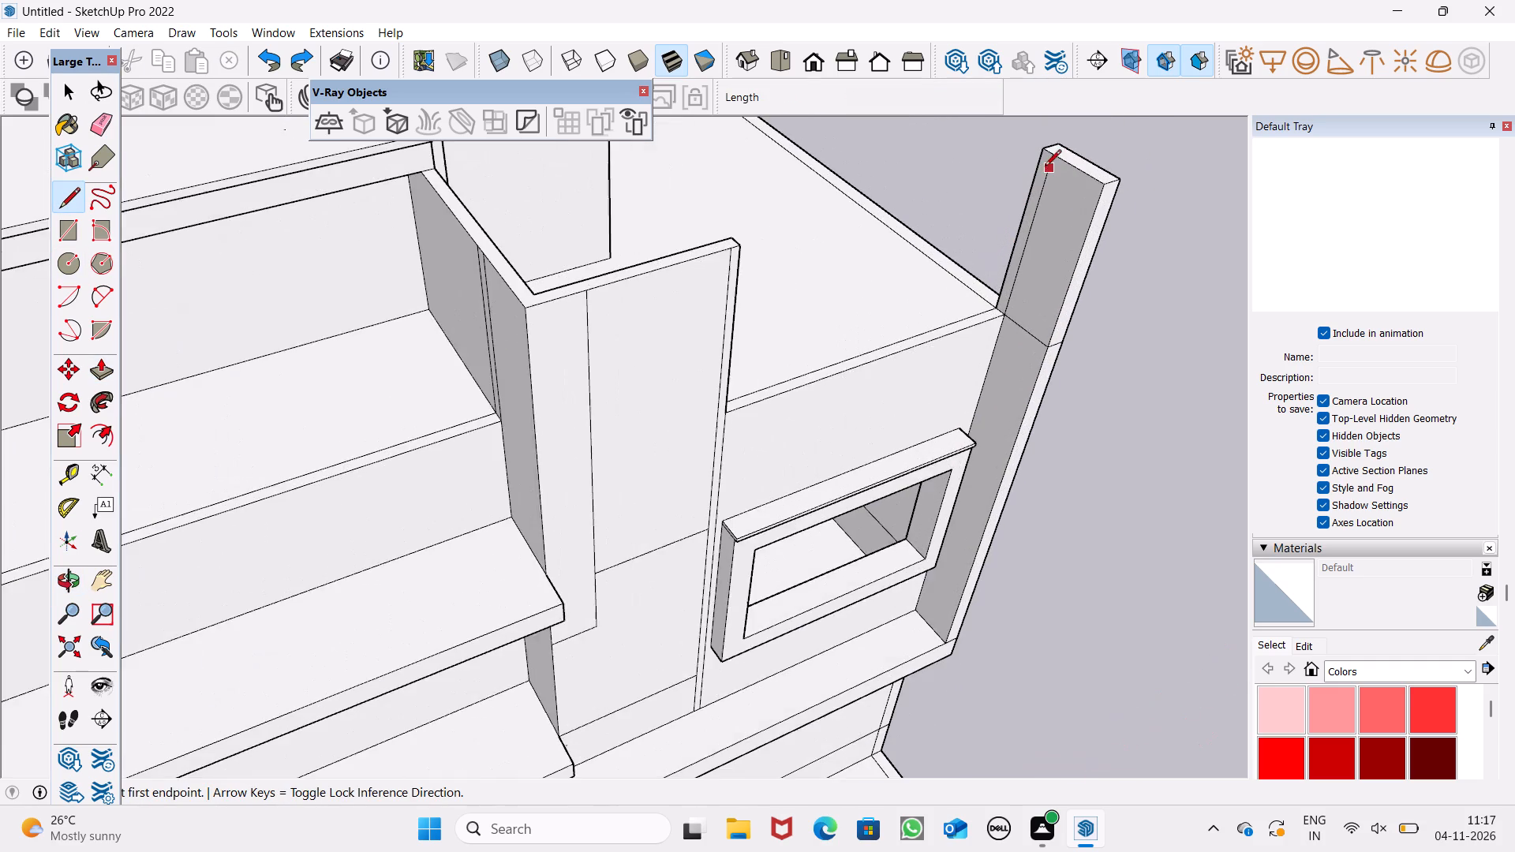
scroll(1110, 165, "up", 13)
left_click(1060, 187)
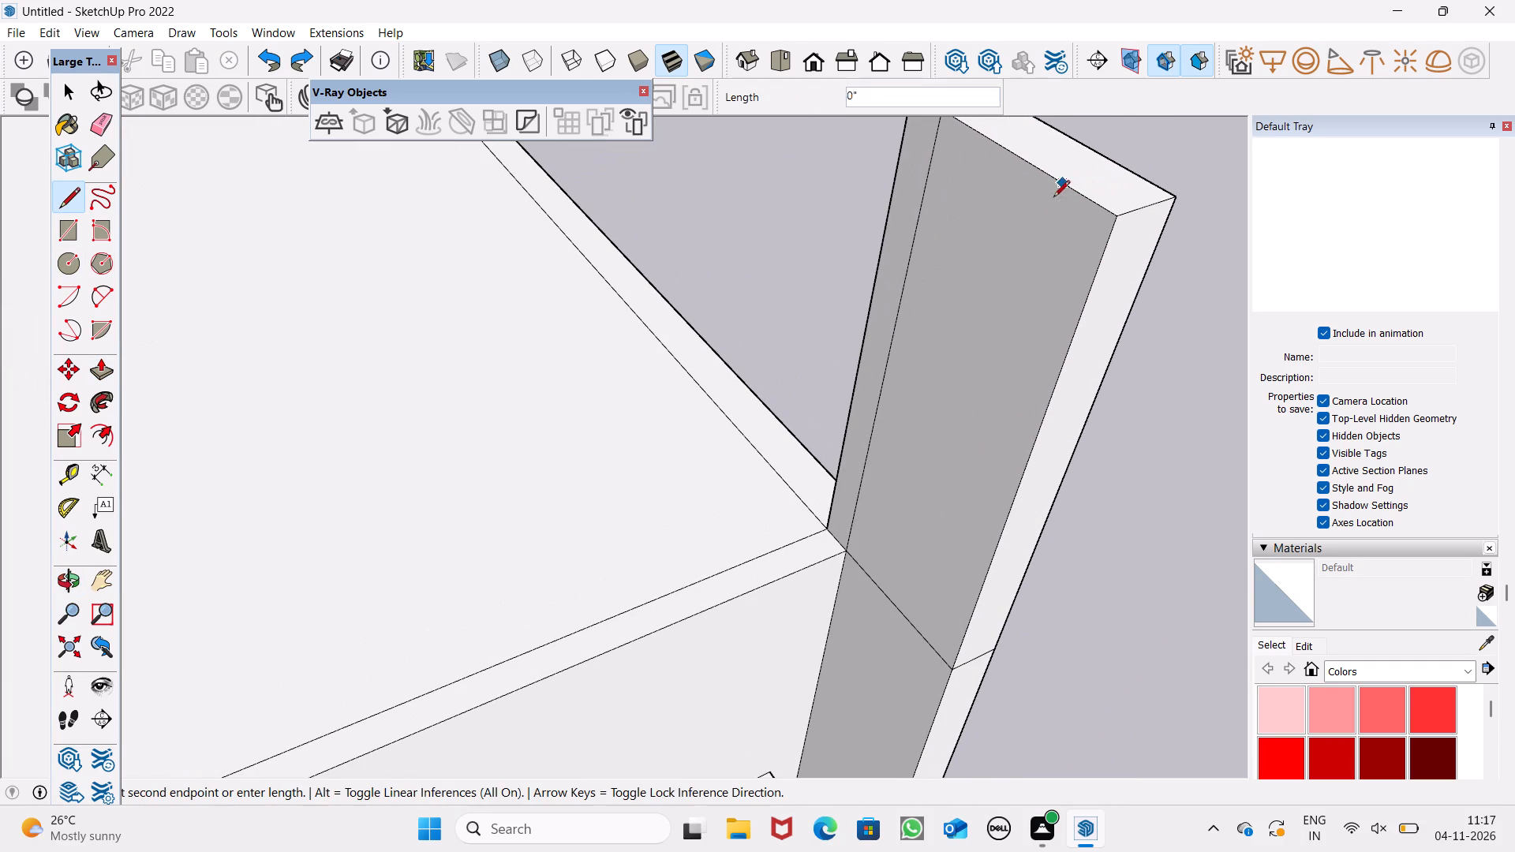
left_click(1020, 291)
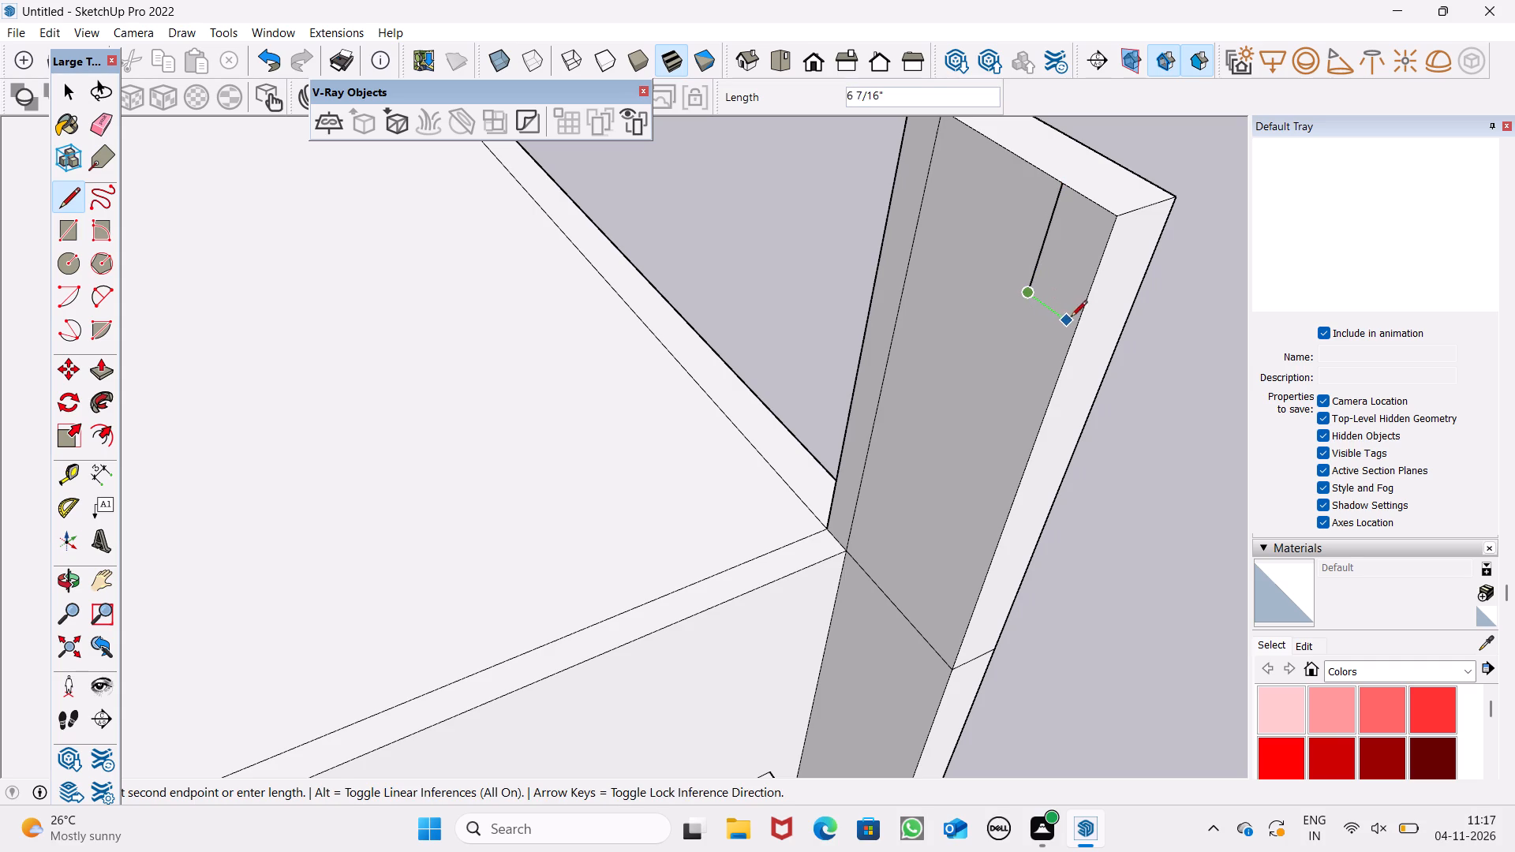
left_click(1084, 316)
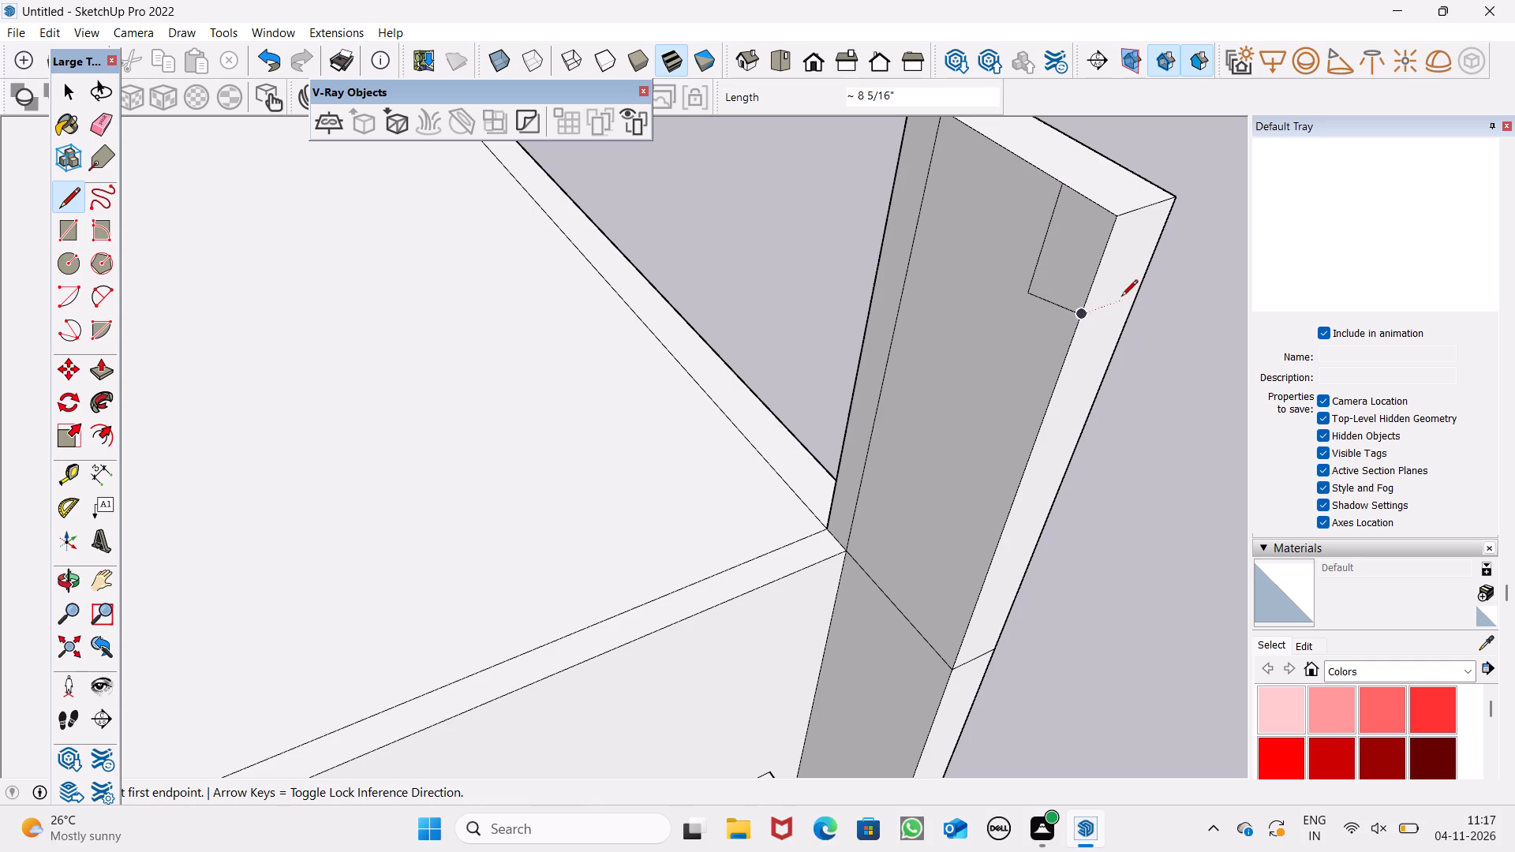
key("ctrl+z")
left_click(1027, 295)
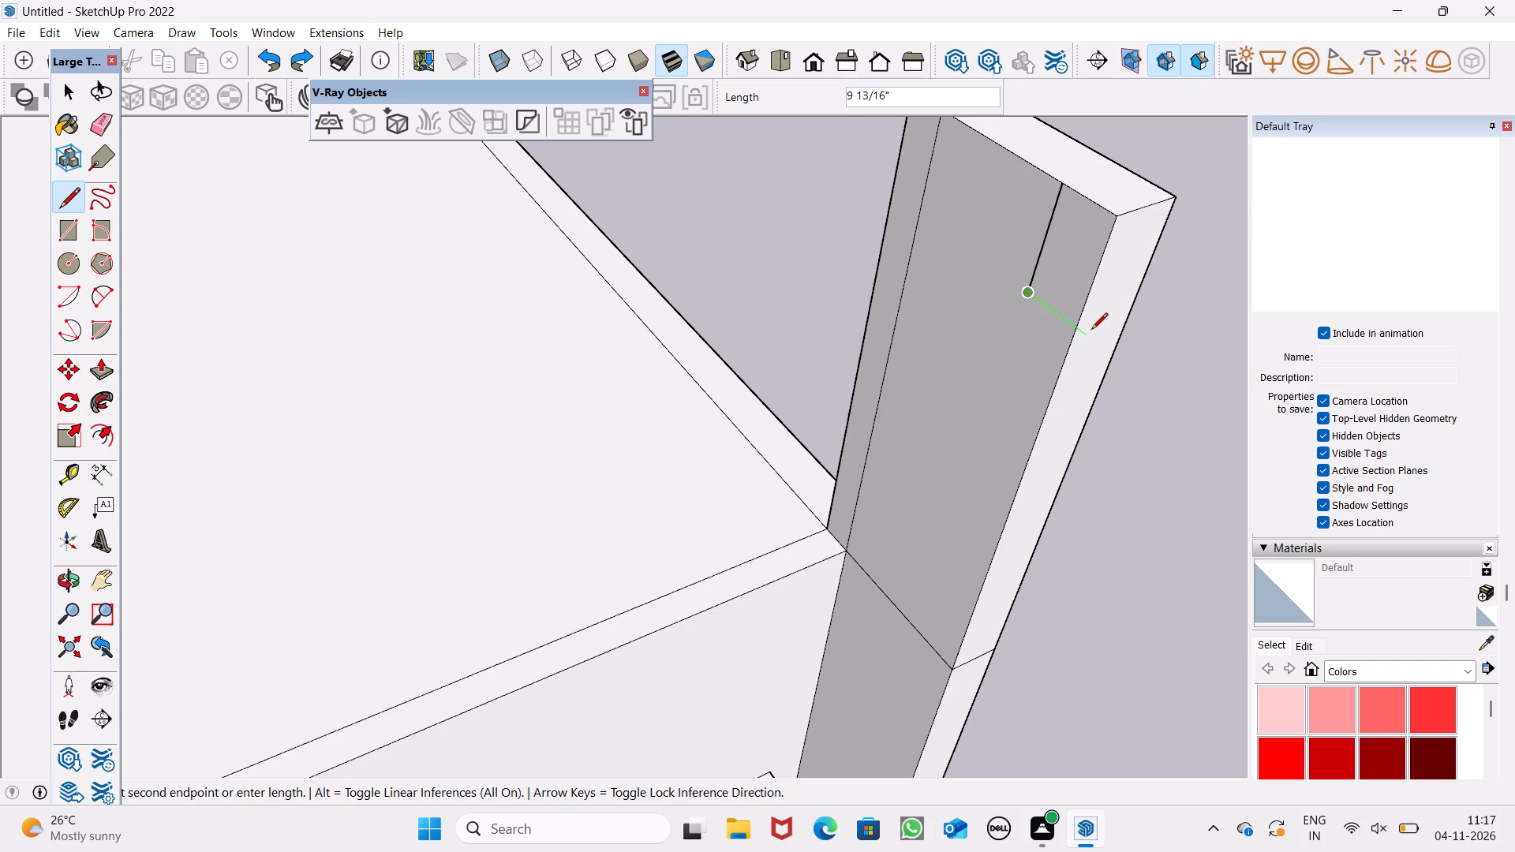
left_click(1075, 324)
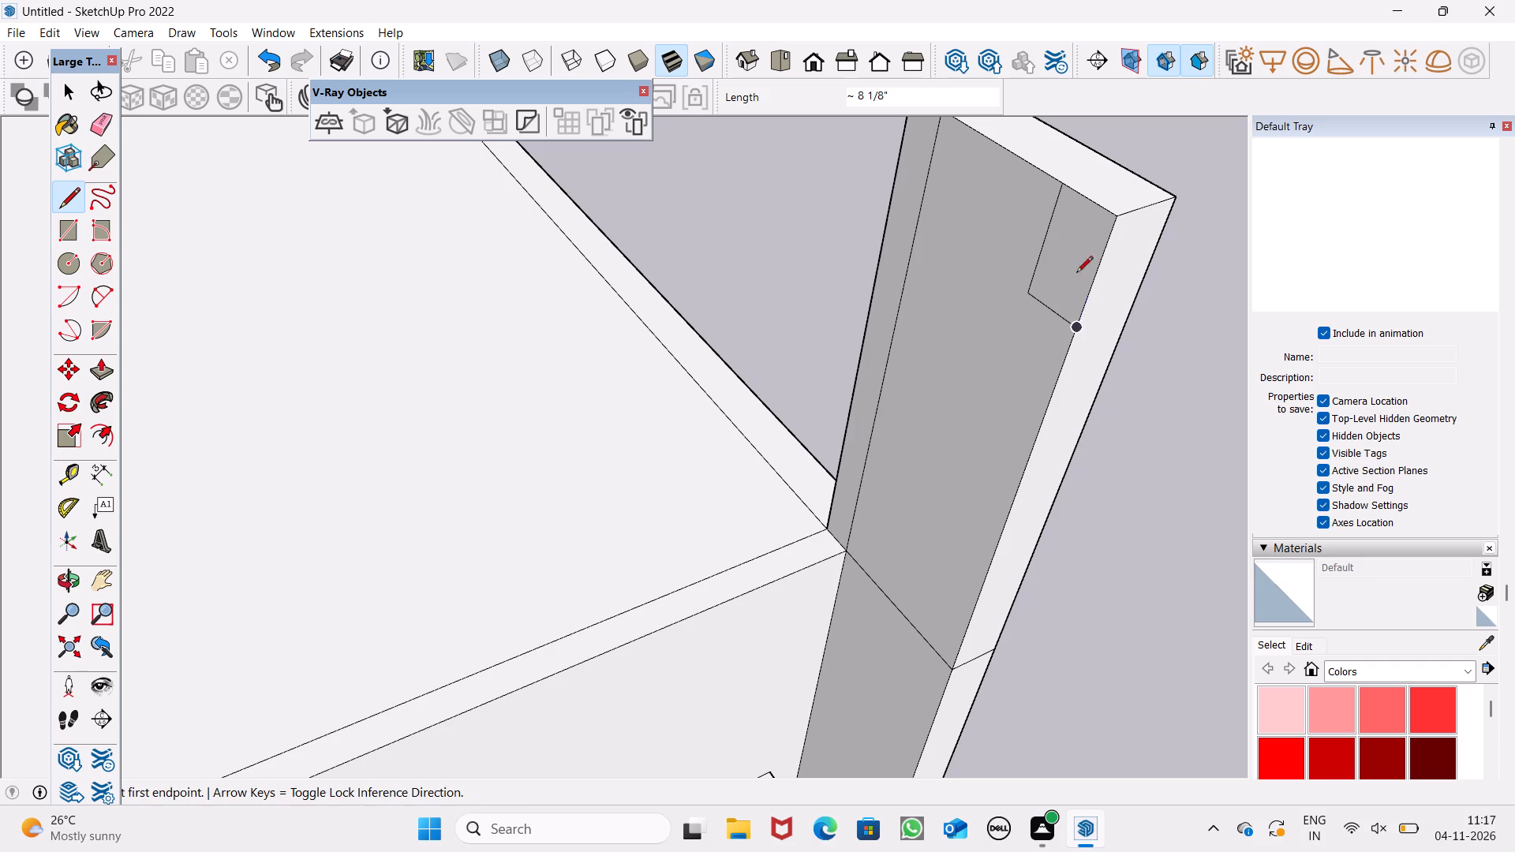
key("space")
Push/Pull the small corner rectangle about 18' 6" across the terrace front toward the taller front wall, forming a beam.
scroll(1047, 129, "down", 8)
scroll(1141, 398, "down", 4)
scroll(1180, 348, "down", 3)
middle_click_drag(1180, 369, 1157, 384)
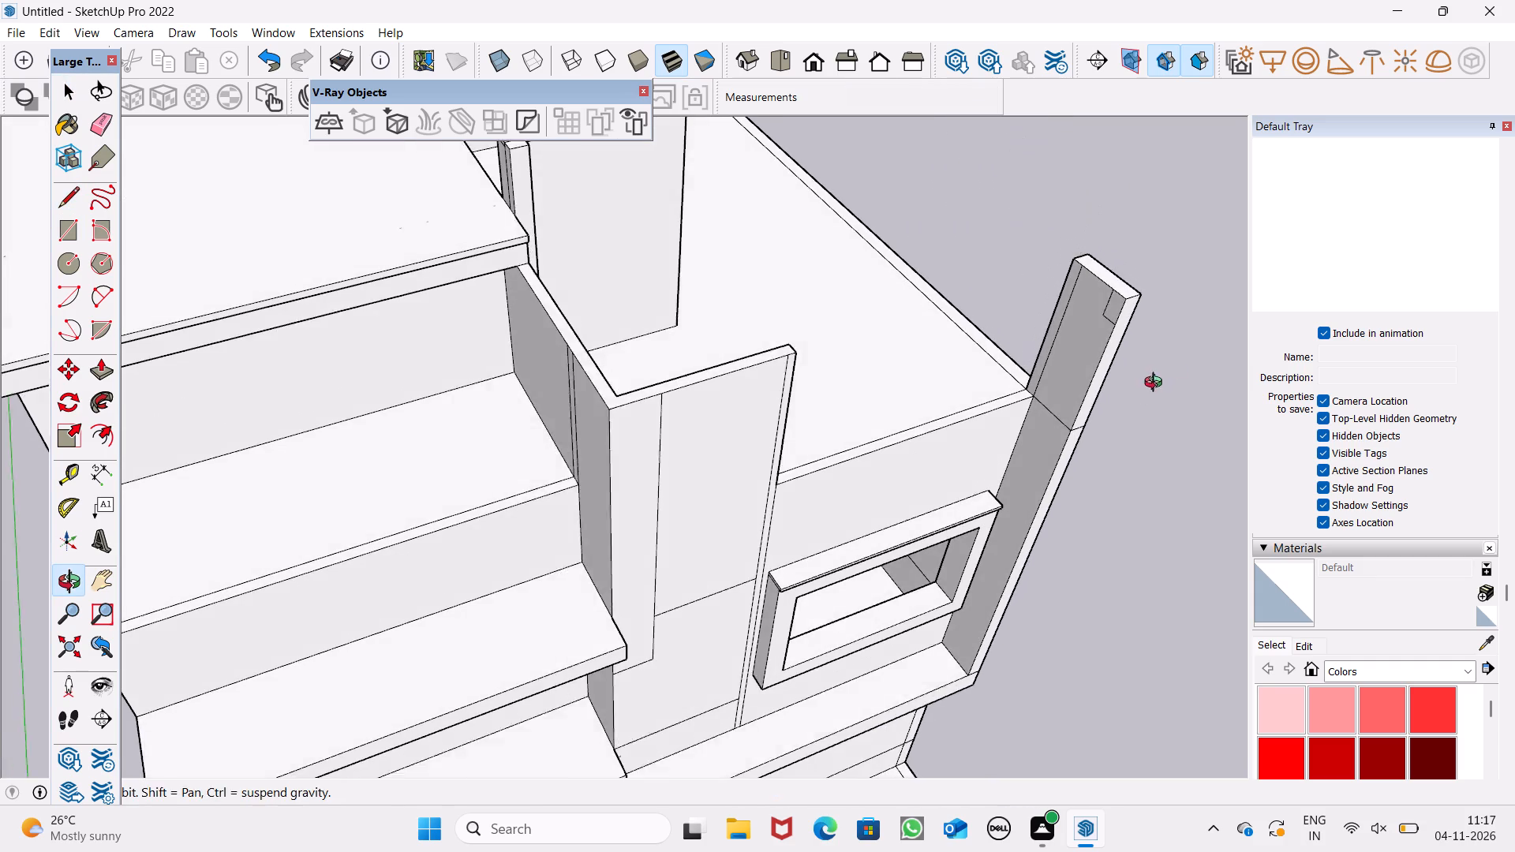
middle_click_drag(1157, 384, 1161, 383)
scroll(1161, 383, "up", 1)
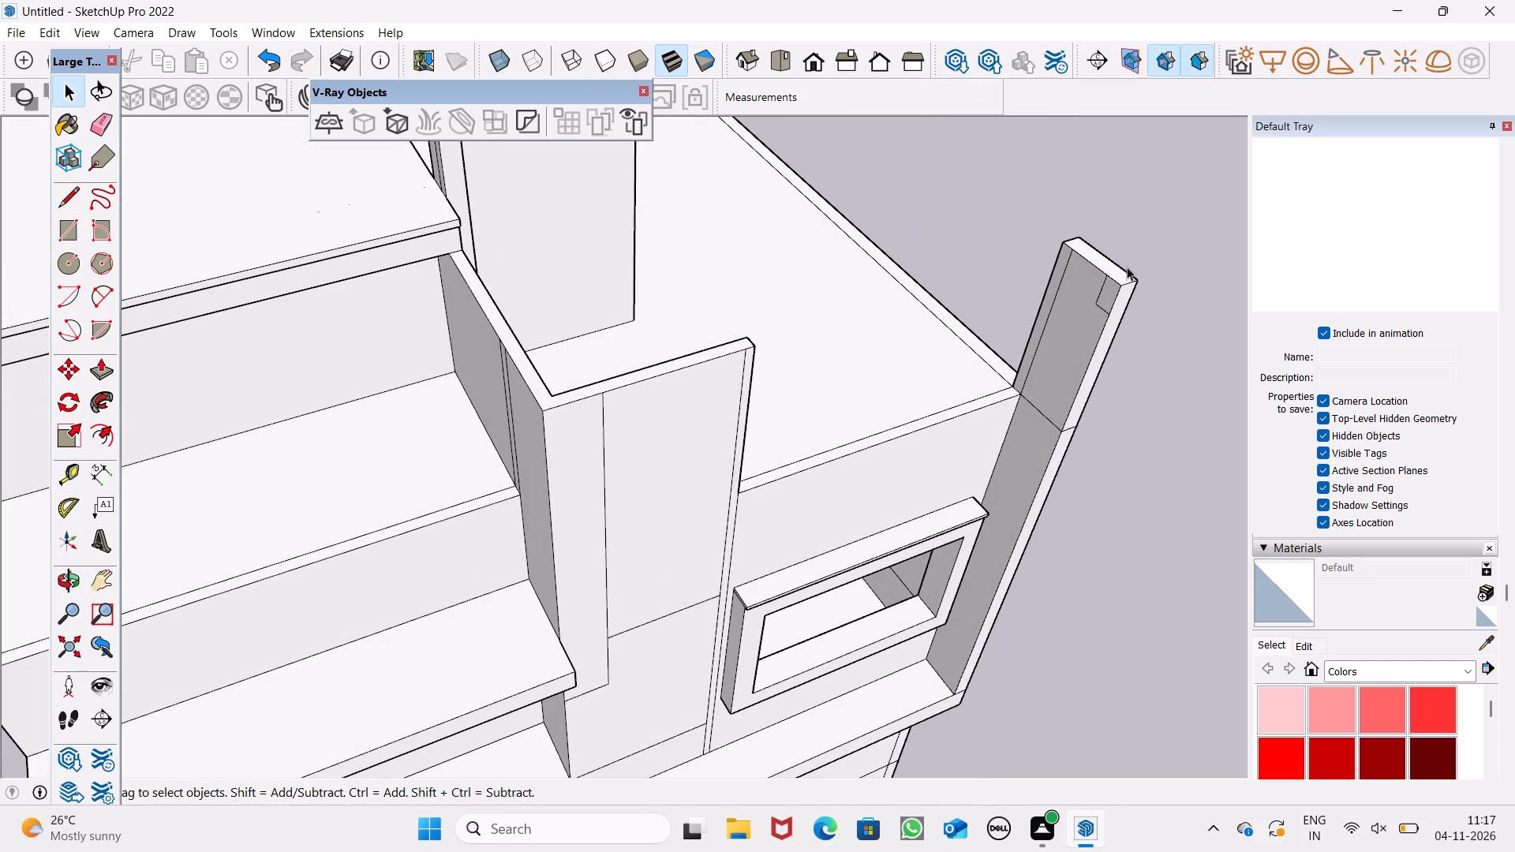
left_click(99, 372)
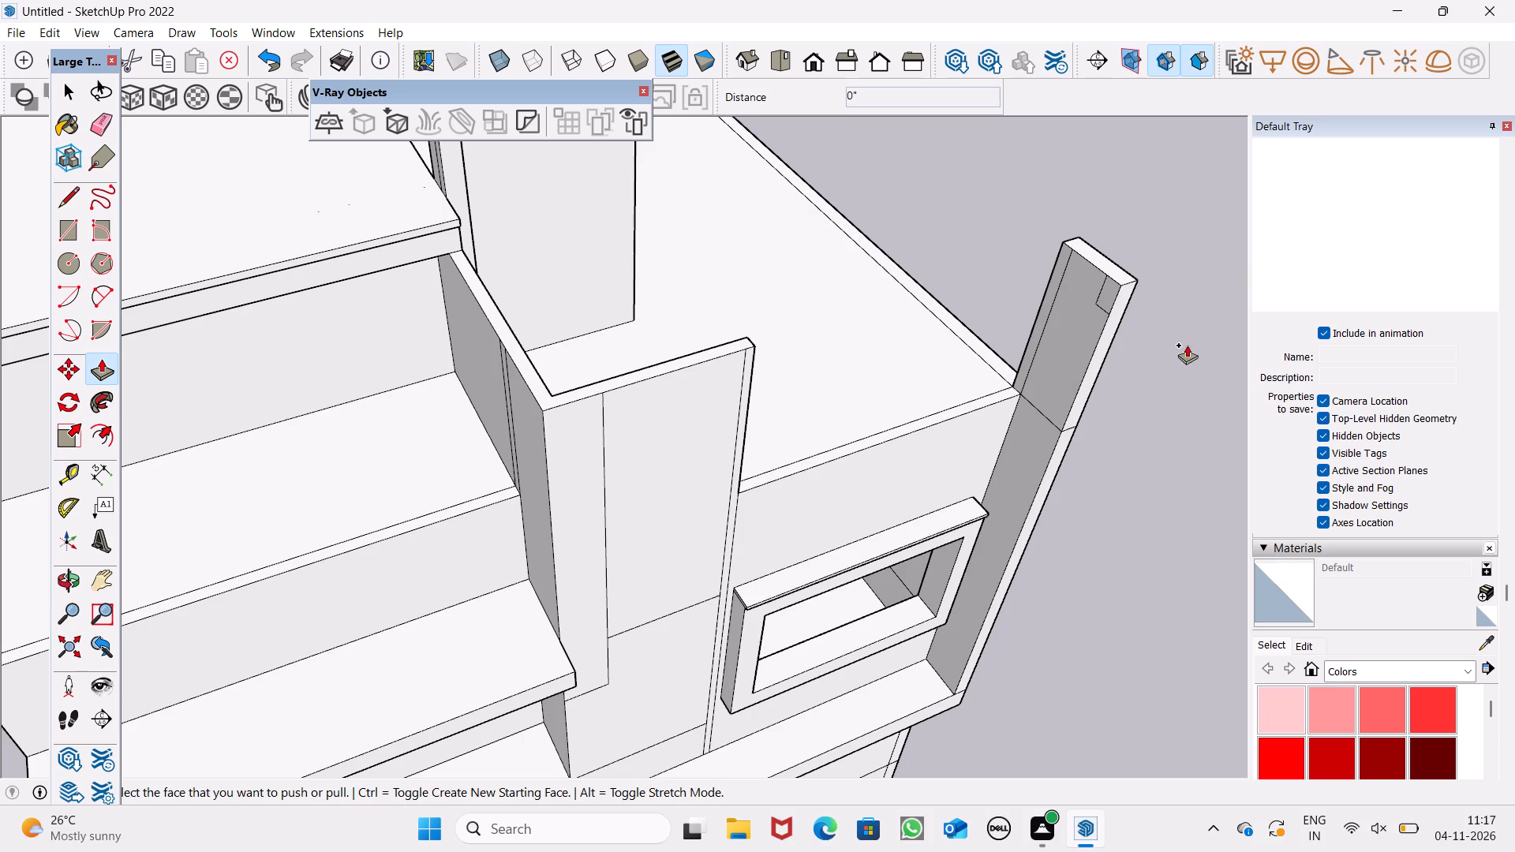
middle_click_drag(1203, 406, 1185, 491)
scroll(1111, 329, "down", 4)
middle_click_drag(1046, 499, 1012, 413)
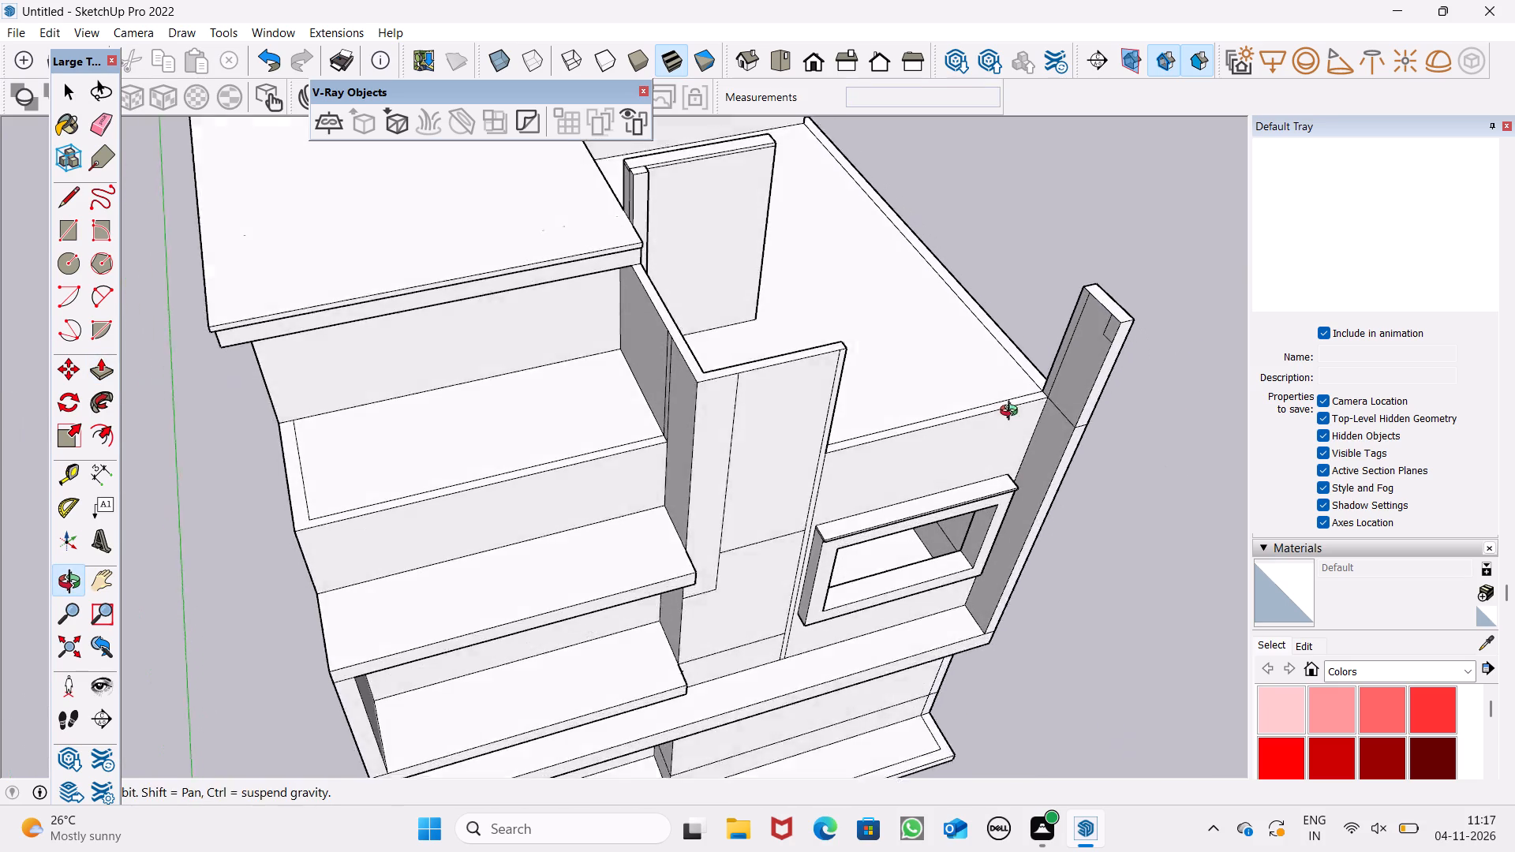
middle_click_drag(1012, 413, 1008, 398)
scroll(1008, 400, "up", 1)
scroll(1073, 304, "up", 1)
left_click_drag(1125, 297, 658, 356)
Extend the beam's free end about 2' further with Push/Pull to the outer edge of the taller front wall.
scroll(630, 348, "up", 1)
middle_click_drag(630, 348, 709, 383)
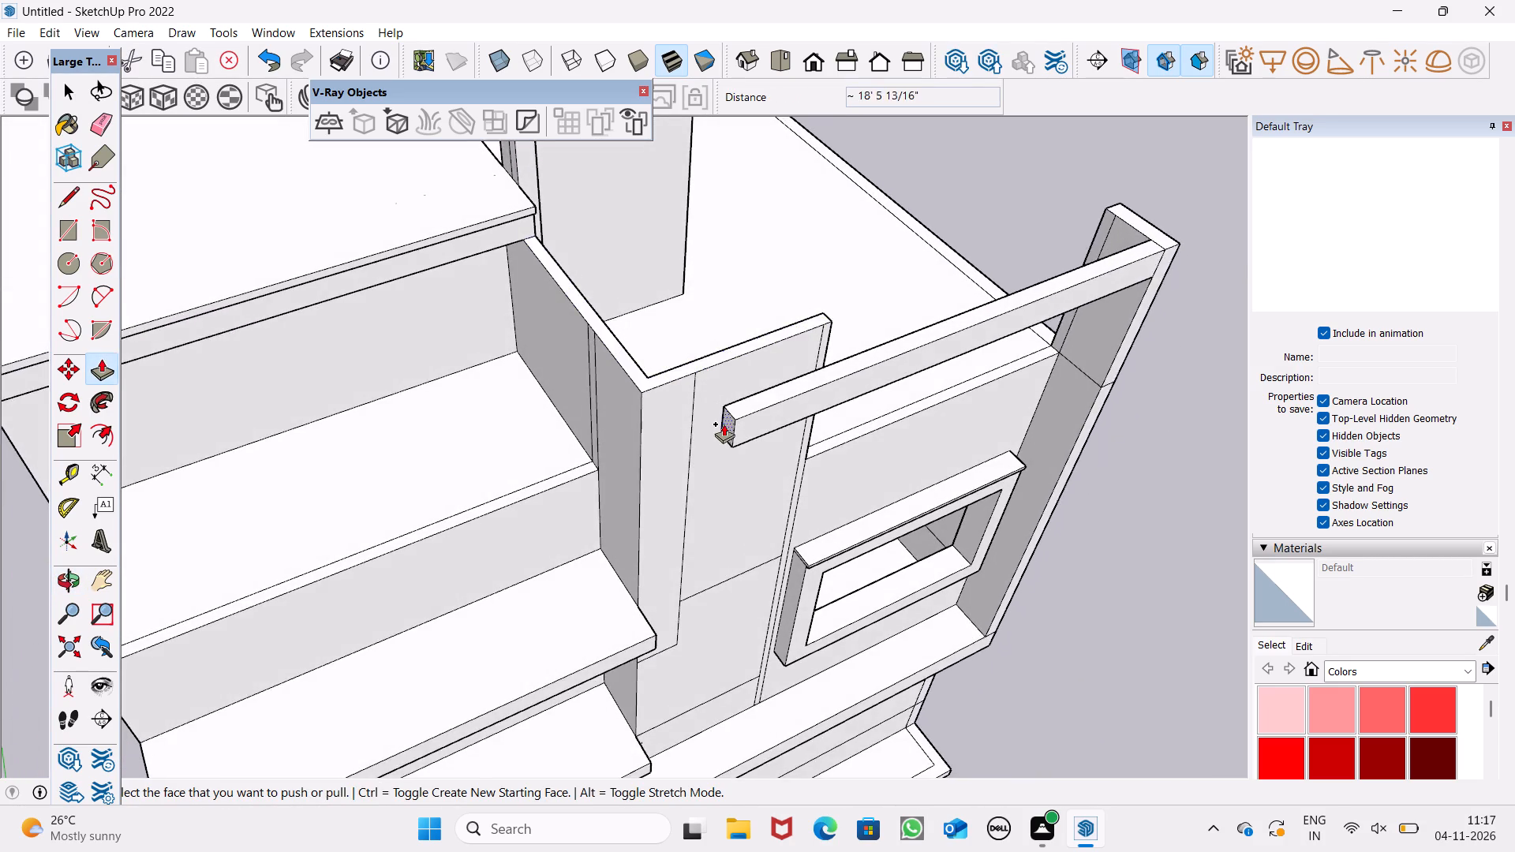
scroll(724, 433, "up", 2)
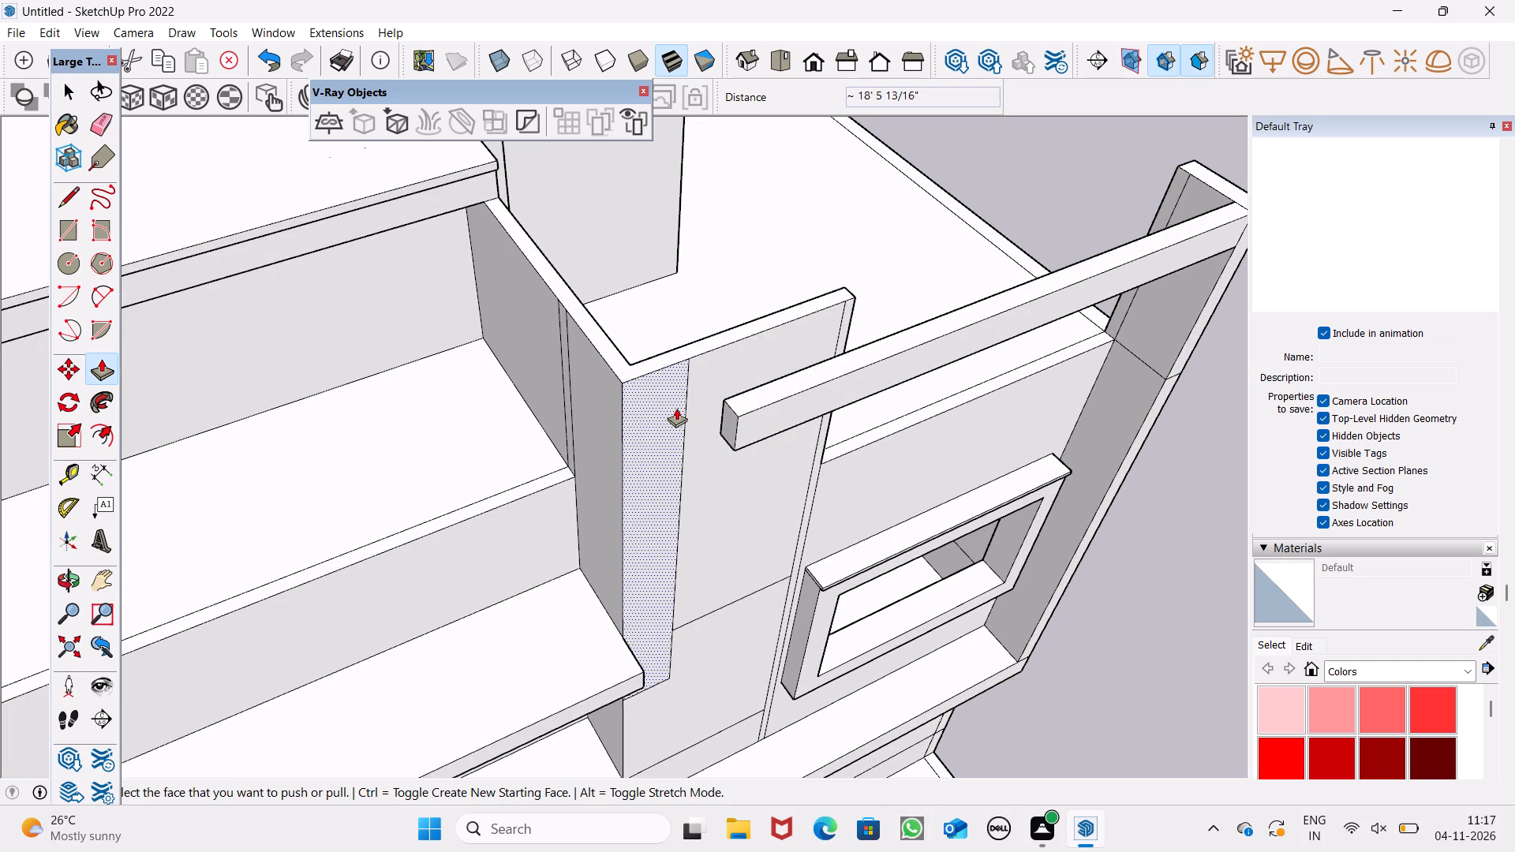
left_click_drag(726, 418, 620, 425)
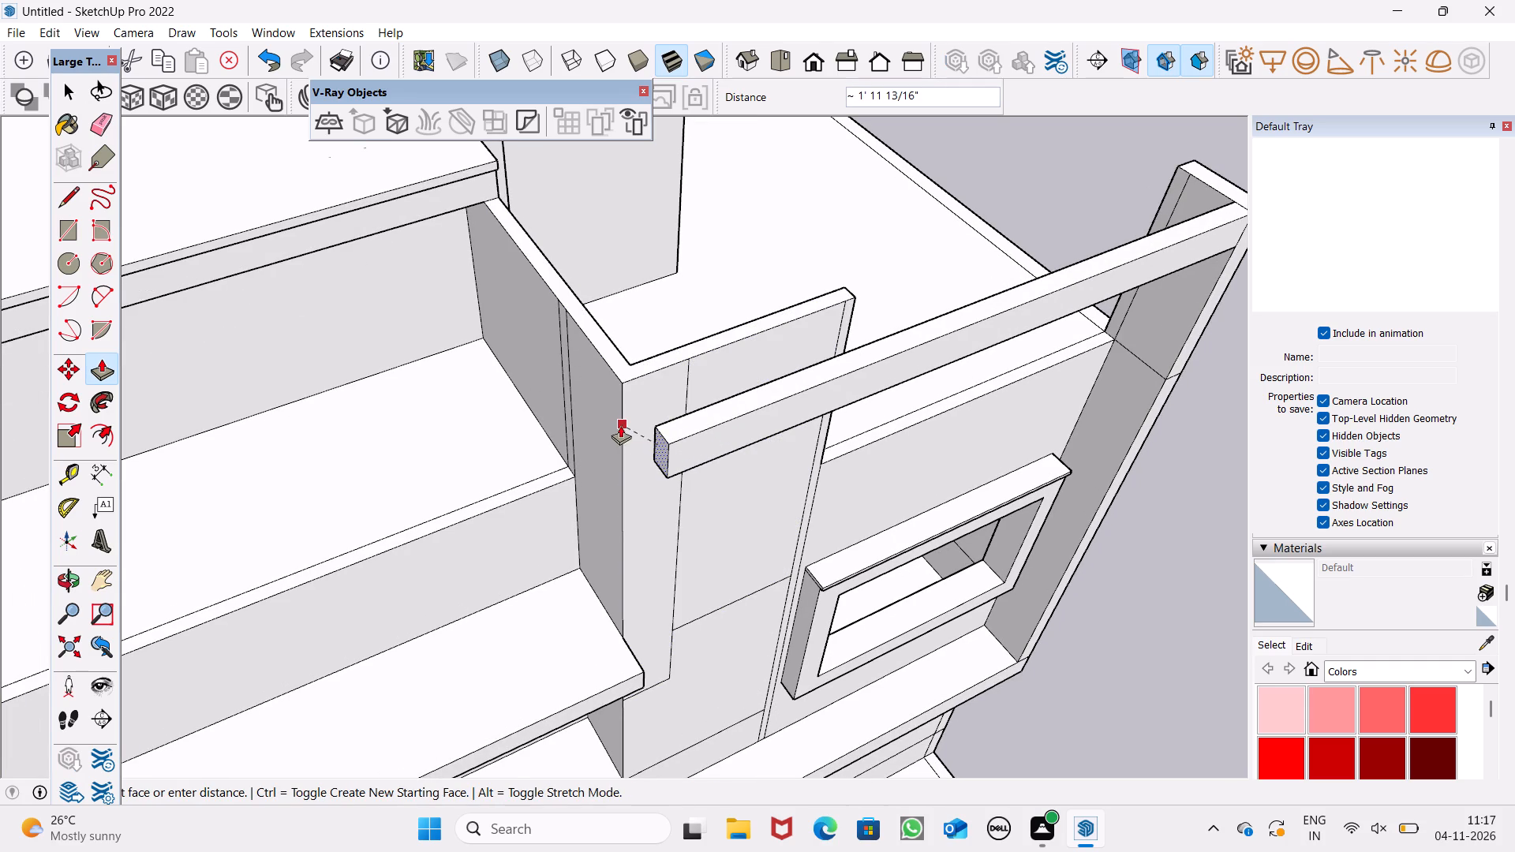
left_click_drag(620, 425, 616, 424)
Push/Pull the beam's terrace-side face about 1' 8 7/8" inward to deepen the beam along the corner pier.
scroll(602, 376, "down", 4)
middle_click_drag(963, 446, 434, 278)
scroll(882, 373, "up", 1)
middle_click_drag(877, 383, 455, 472)
scroll(717, 414, "down", 3)
scroll(323, 342, "up", 1)
scroll(630, 285, "down", 4)
scroll(436, 331, "up", 3)
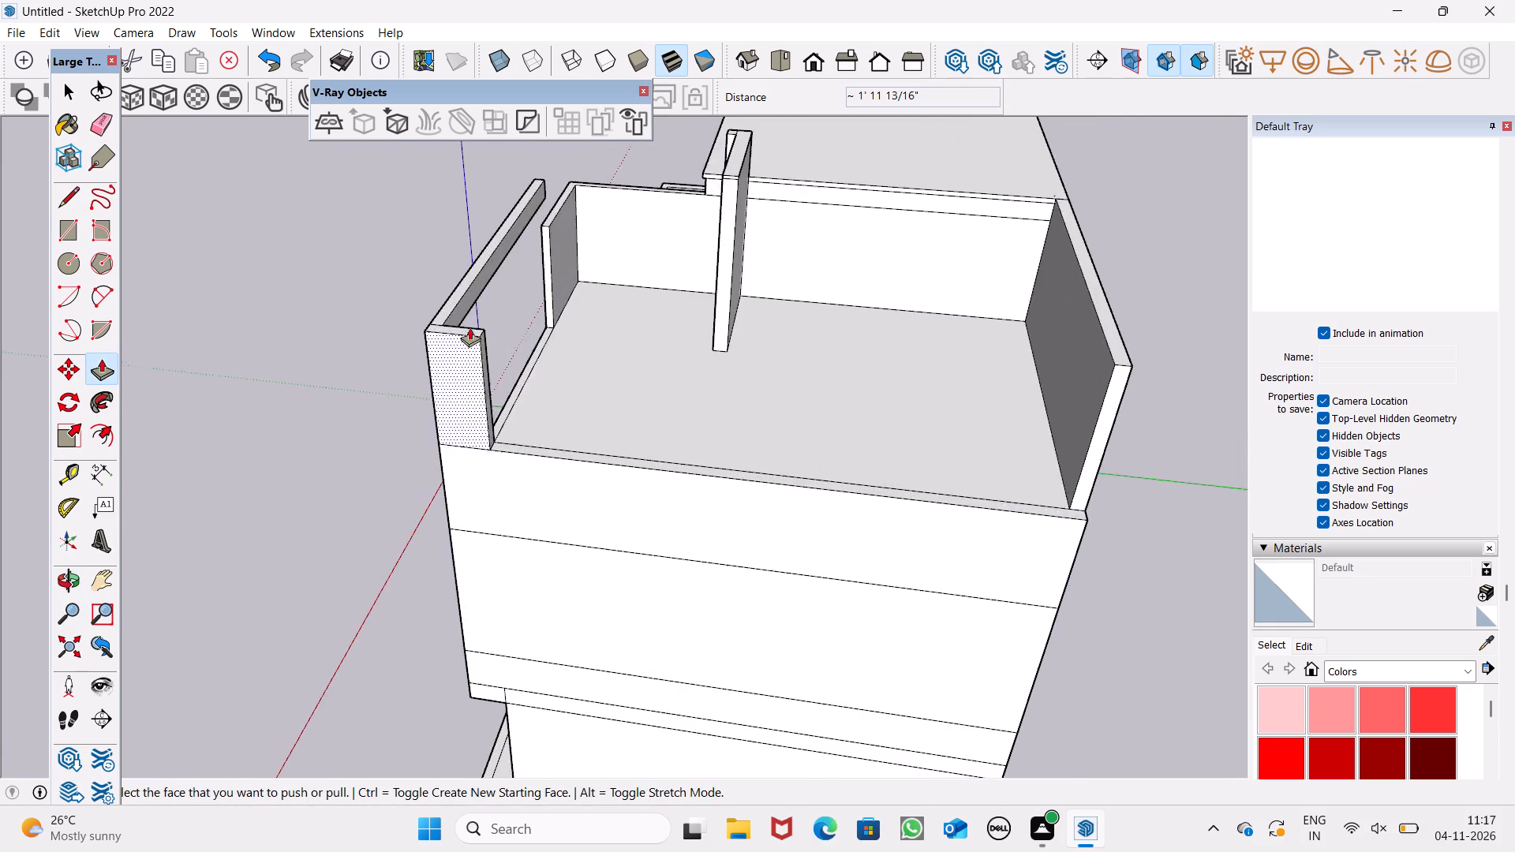
scroll(699, 297, "down", 3)
middle_click_drag(713, 341, 503, 402)
scroll(470, 305, "up", 7)
scroll(708, 279, "down", 5)
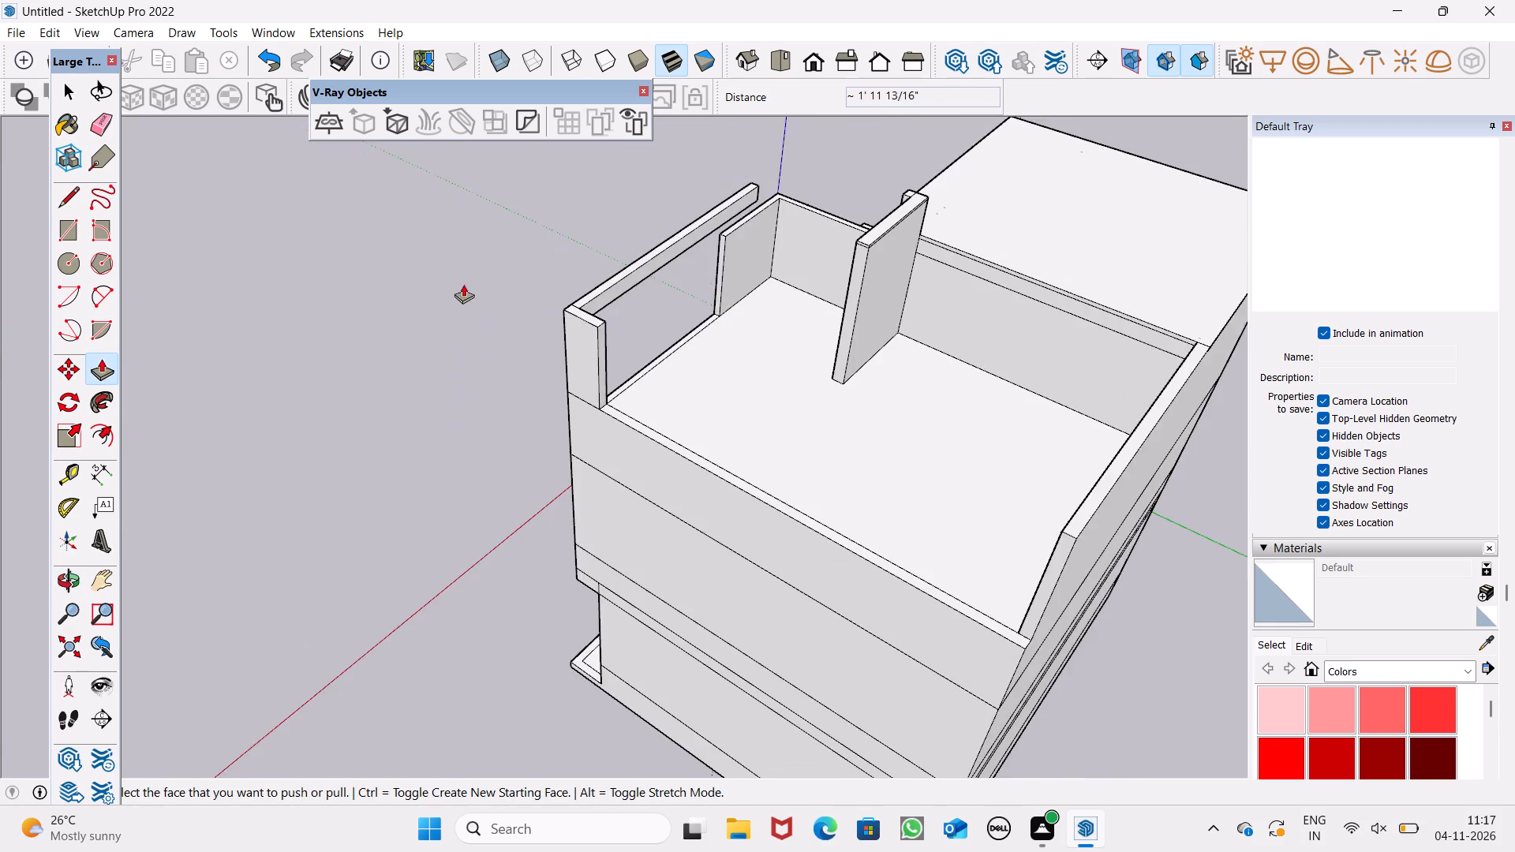
scroll(462, 284, "up", 6)
scroll(761, 318, "up", 5)
scroll(702, 283, "down", 7)
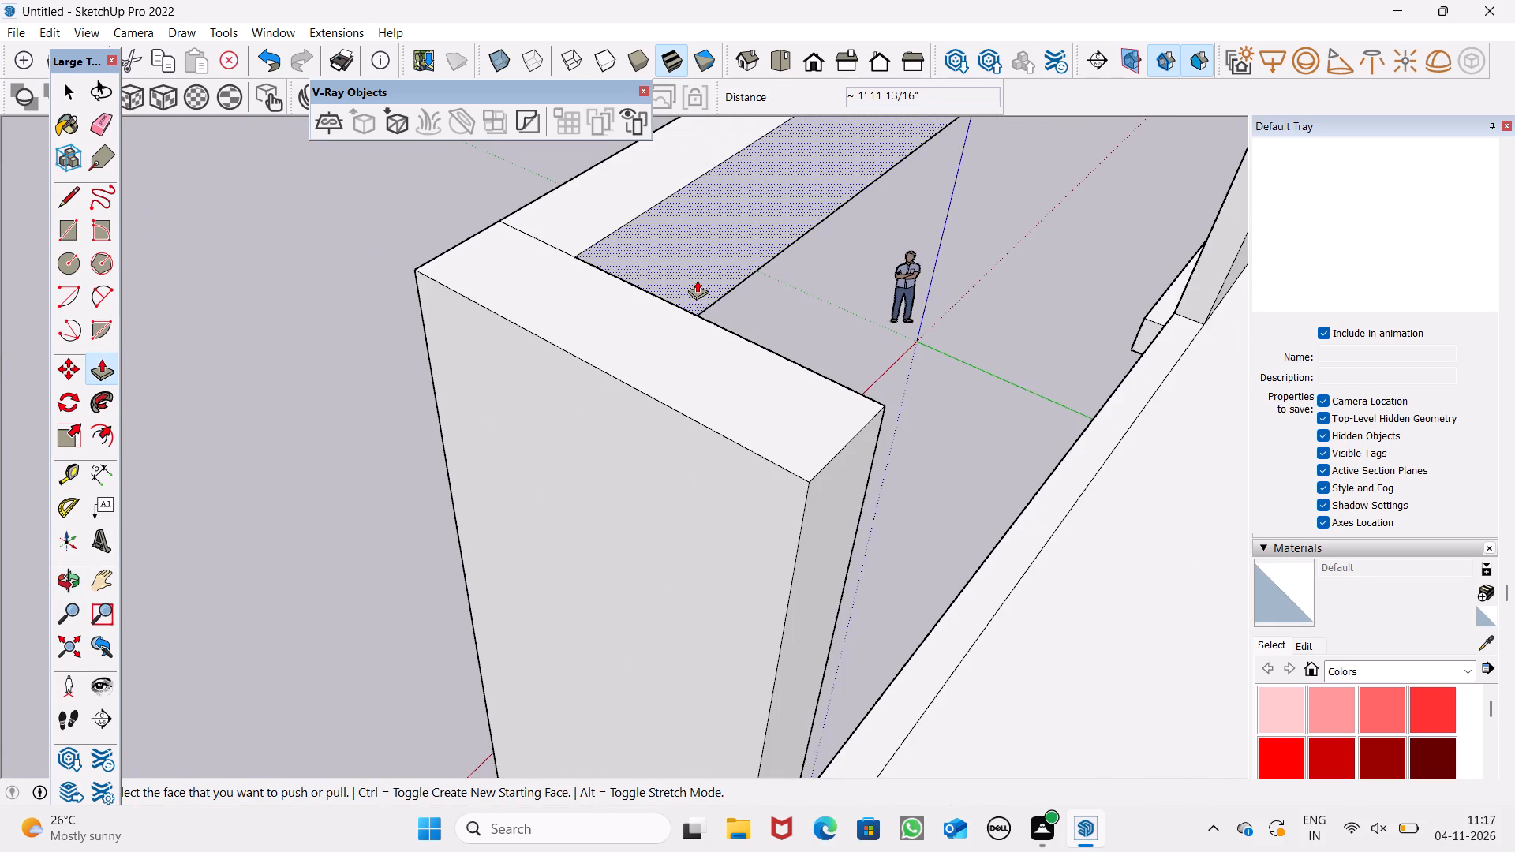
left_click_drag(697, 275, 851, 387)
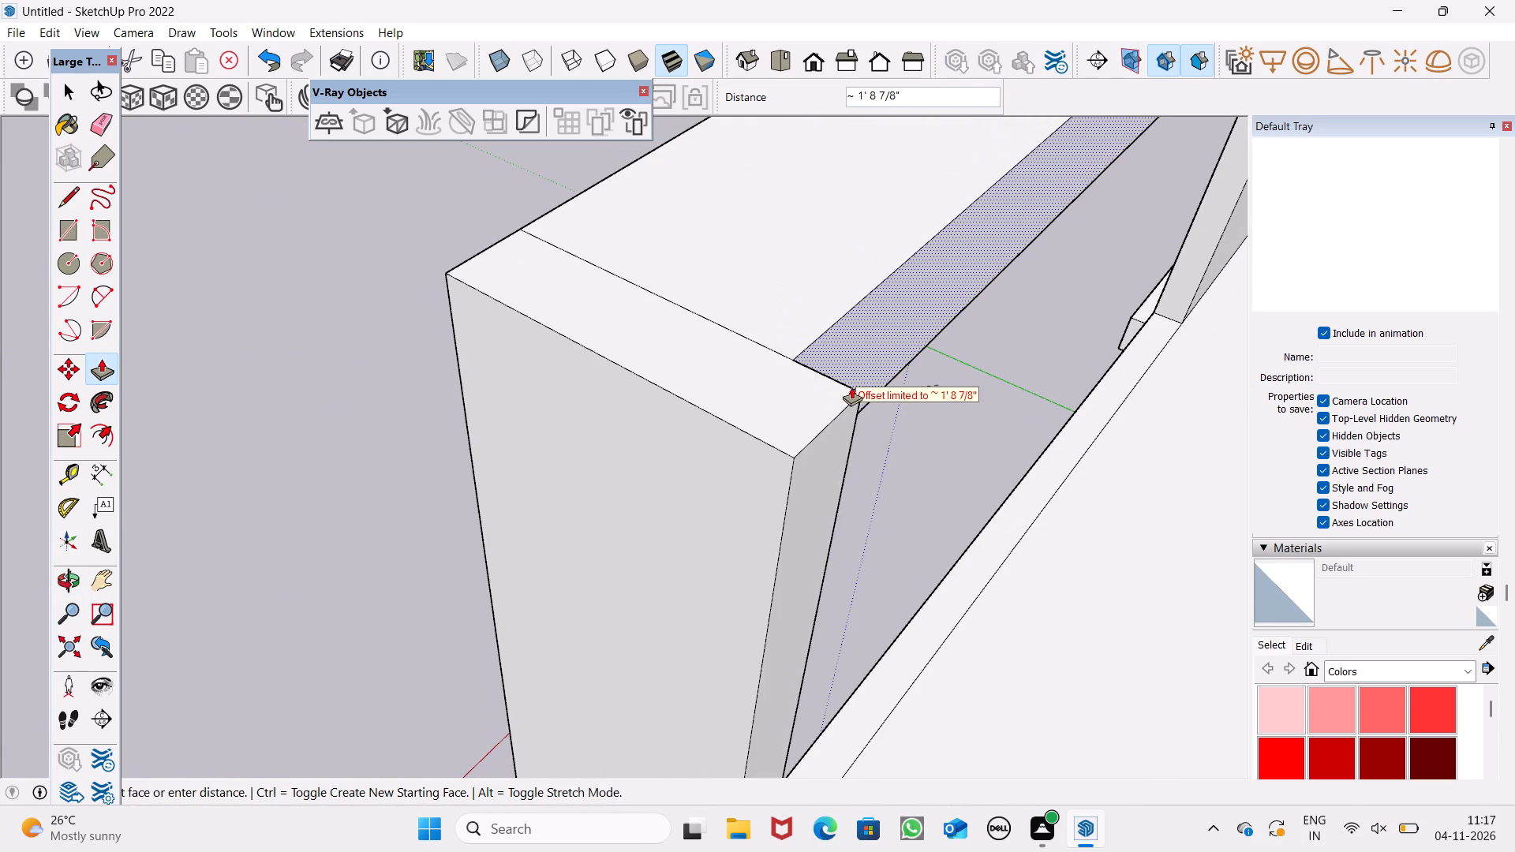
left_click_drag(851, 387, 866, 410)
Push/Pull the beam's terrace-side face another 6" to align it with the corner pier's back edge.
scroll(686, 314, "down", 5)
scroll(756, 339, "down", 4)
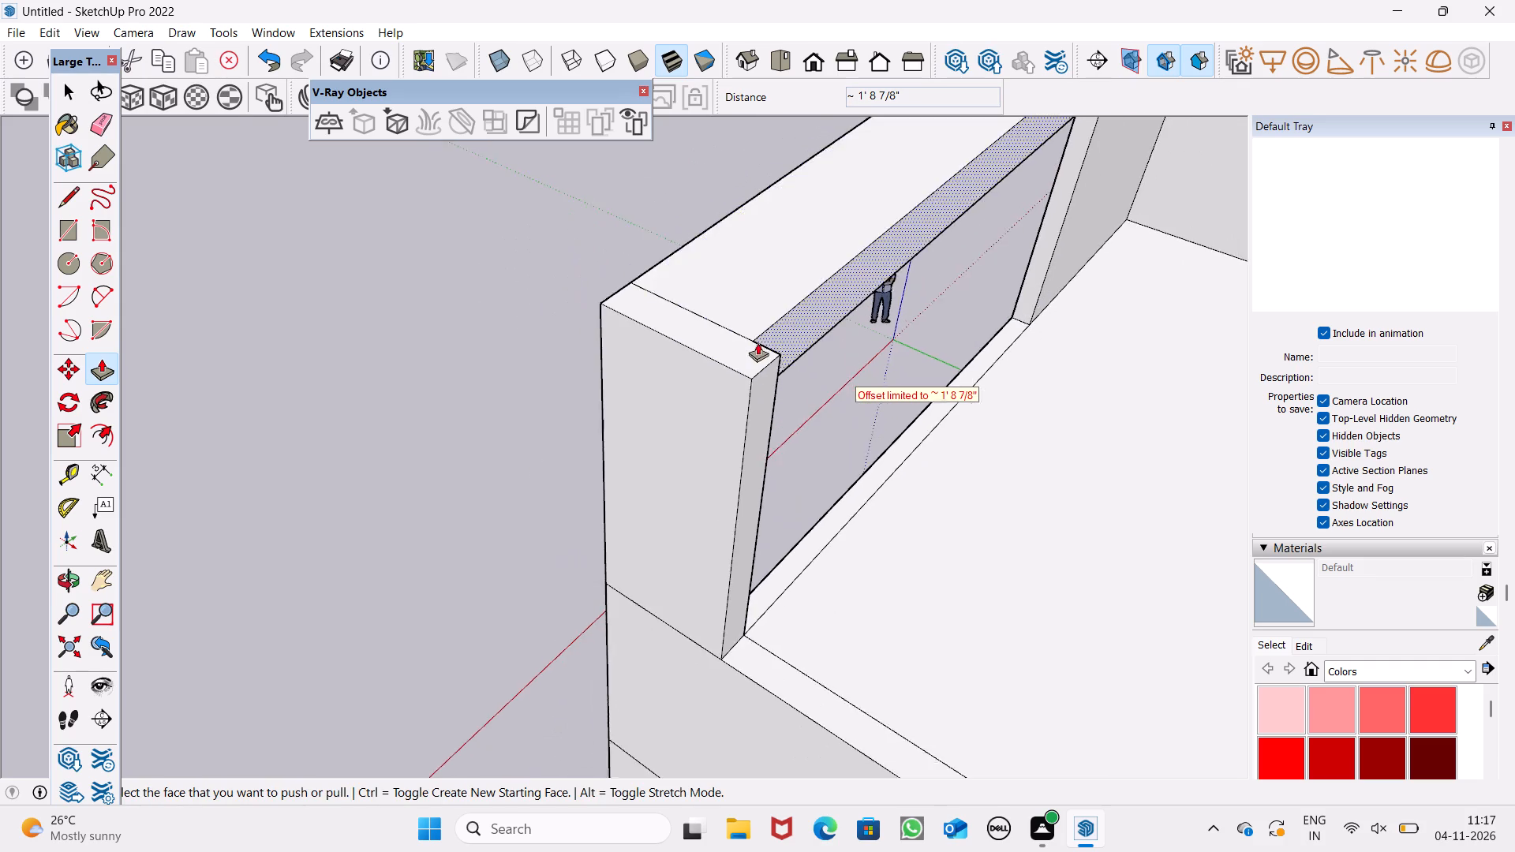
middle_click_drag(757, 342, 675, 403)
scroll(675, 403, "up", 1)
scroll(739, 430, "up", 7)
left_click_drag(718, 394, 720, 437)
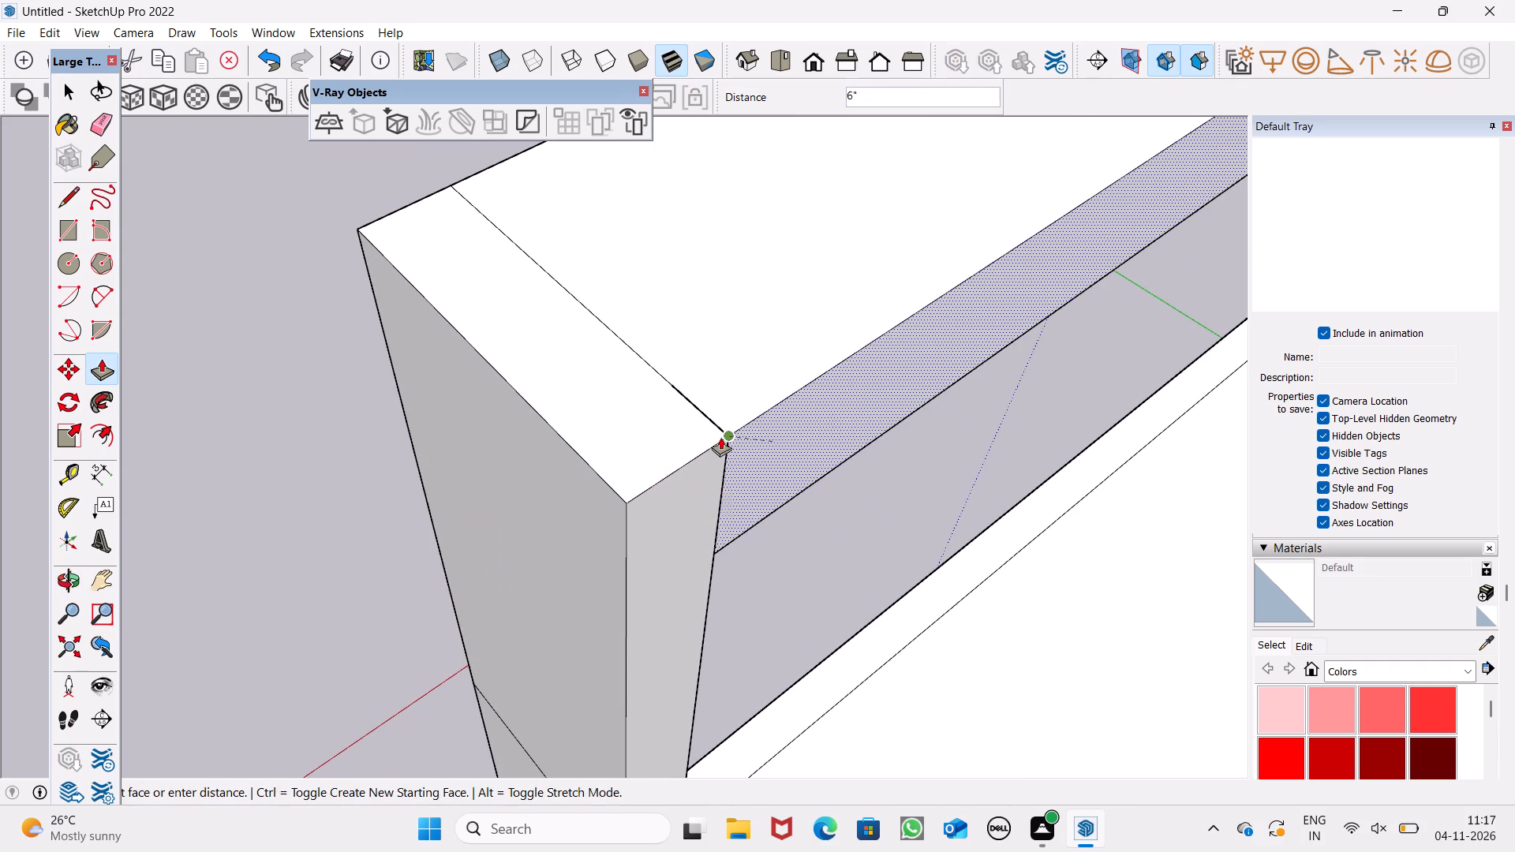
left_click_drag(720, 437, 720, 434)
Examine the deepened beam, the corner pier and the front facade from several sides.
scroll(682, 365, "down", 6)
middle_click_drag(878, 265, 1130, 144)
scroll(1046, 260, "down", 4)
middle_click_drag(806, 281, 1262, 20)
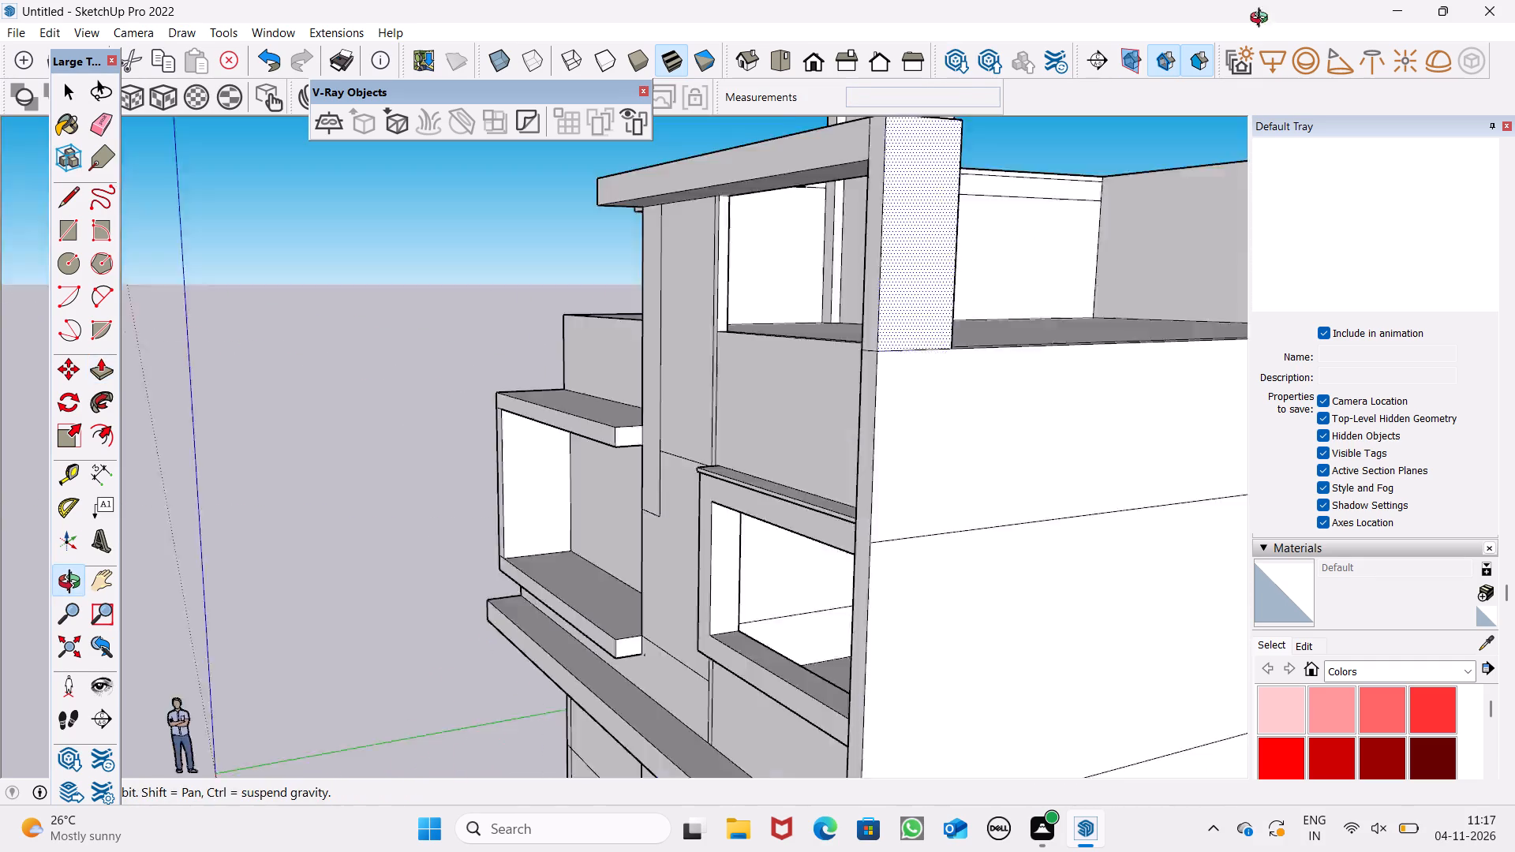
middle_click_drag(1262, 20, 1414, 0)
scroll(1176, 277, "down", 5)
middle_click_drag(951, 260, 1170, 287)
scroll(896, 345, "down", 1)
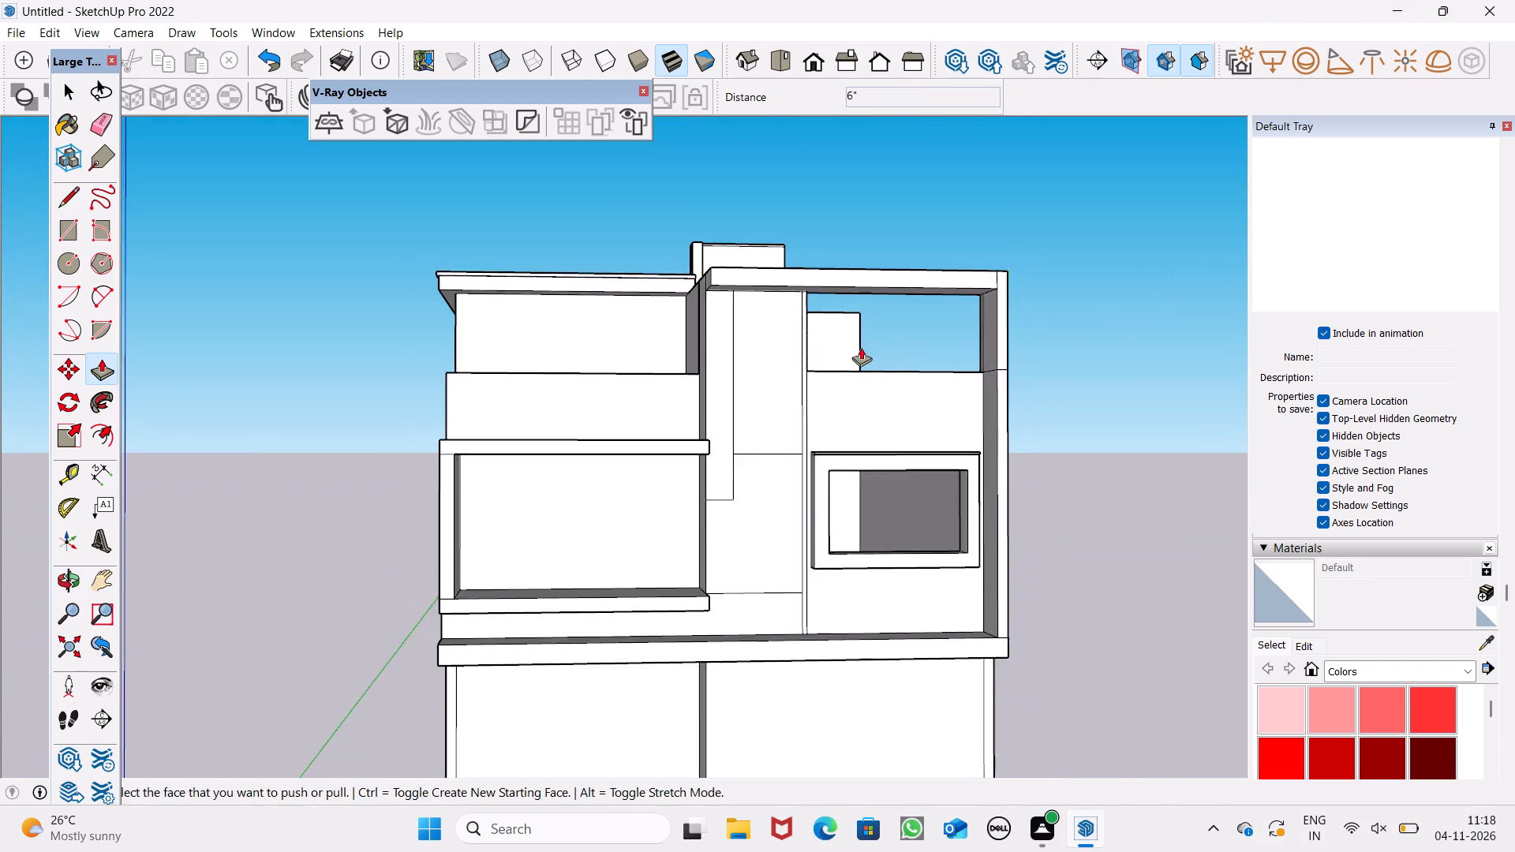
middle_click_drag(858, 349, 832, 402)
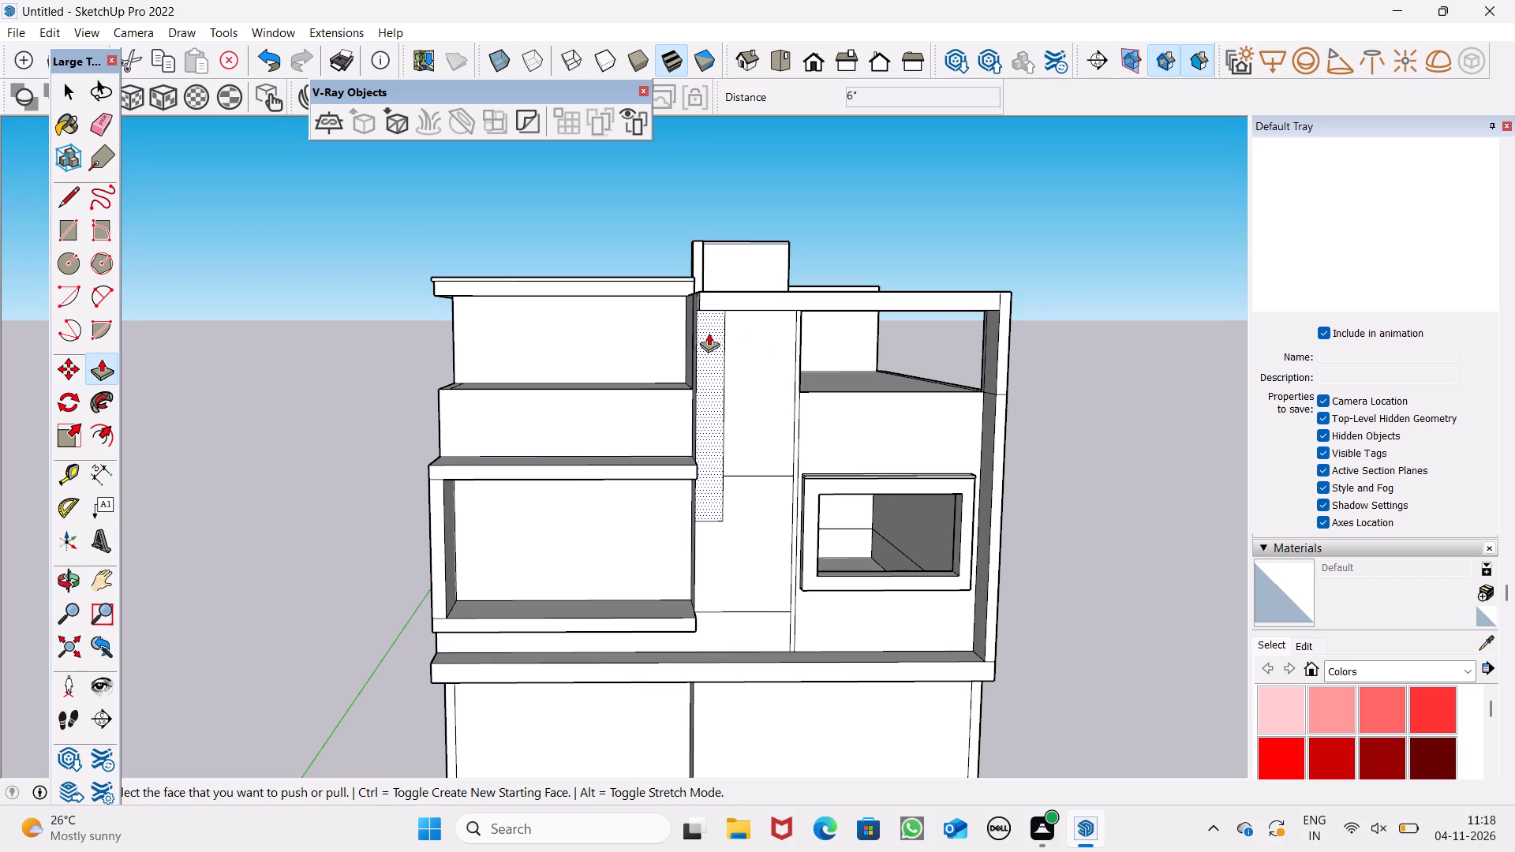
scroll(715, 349, "up", 2)
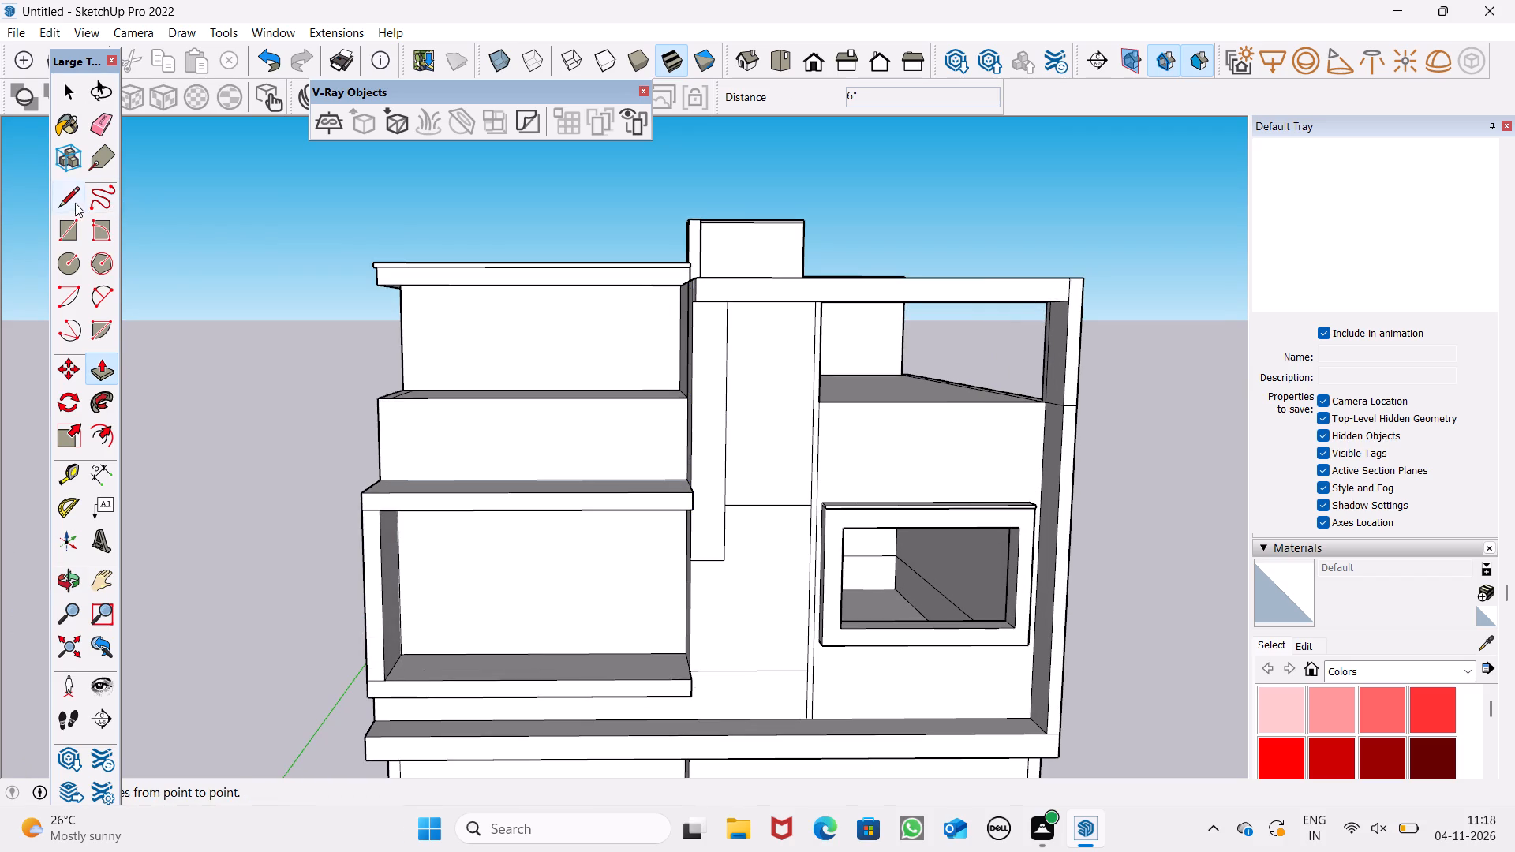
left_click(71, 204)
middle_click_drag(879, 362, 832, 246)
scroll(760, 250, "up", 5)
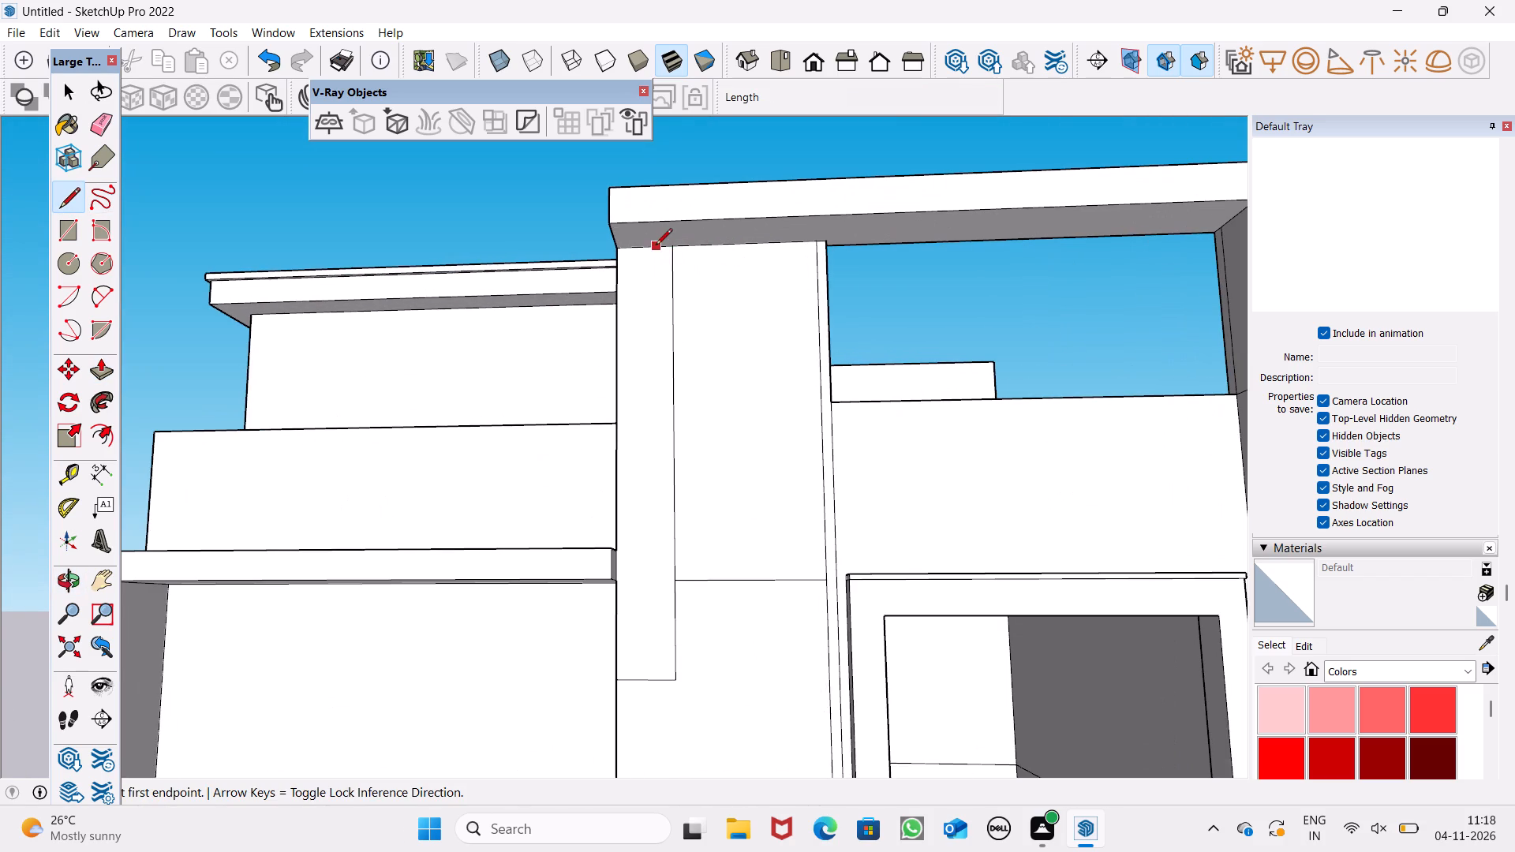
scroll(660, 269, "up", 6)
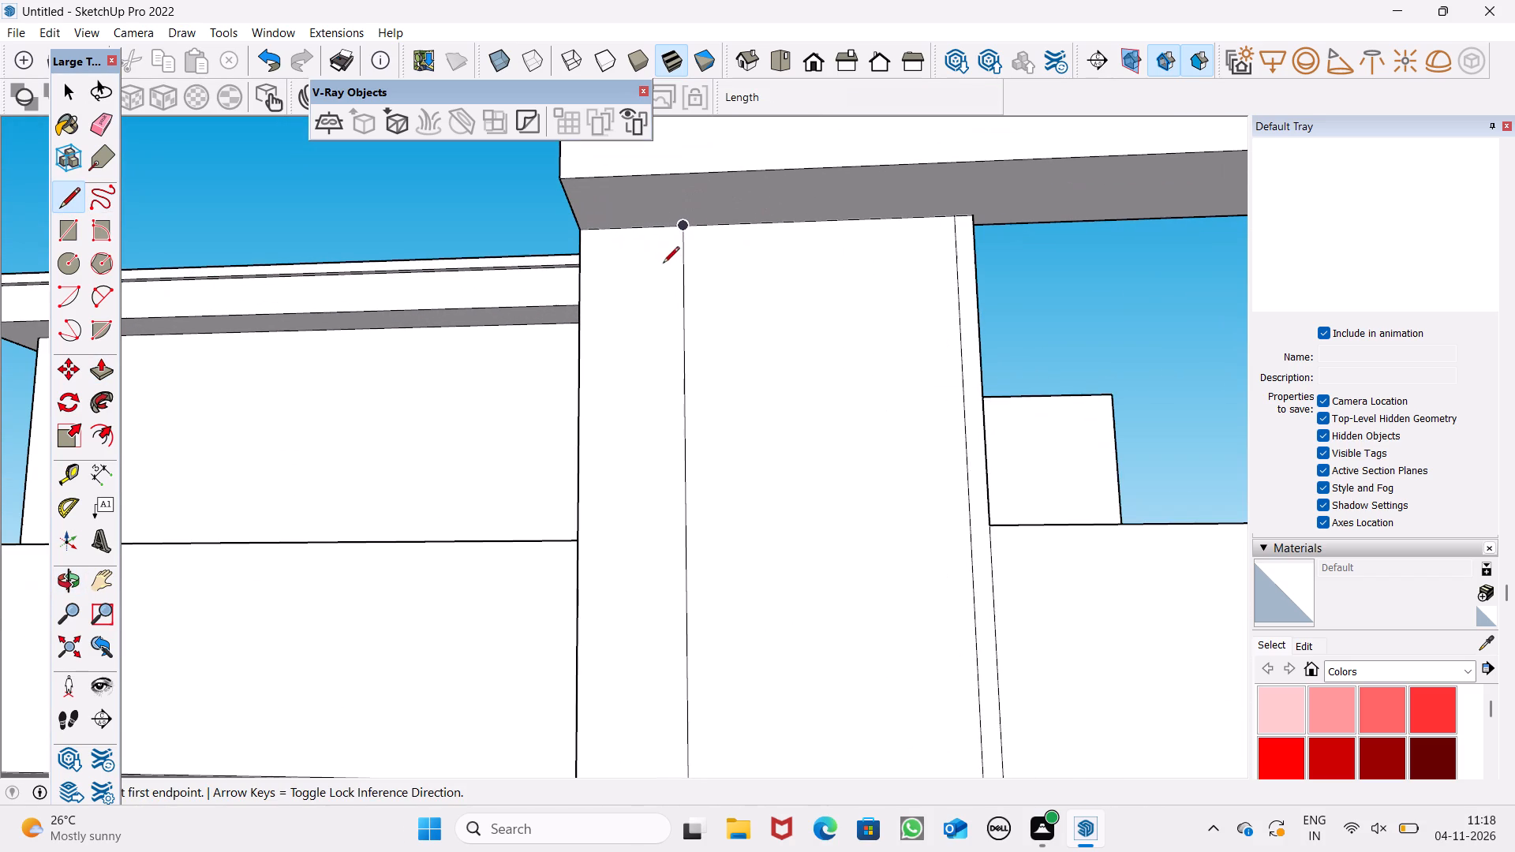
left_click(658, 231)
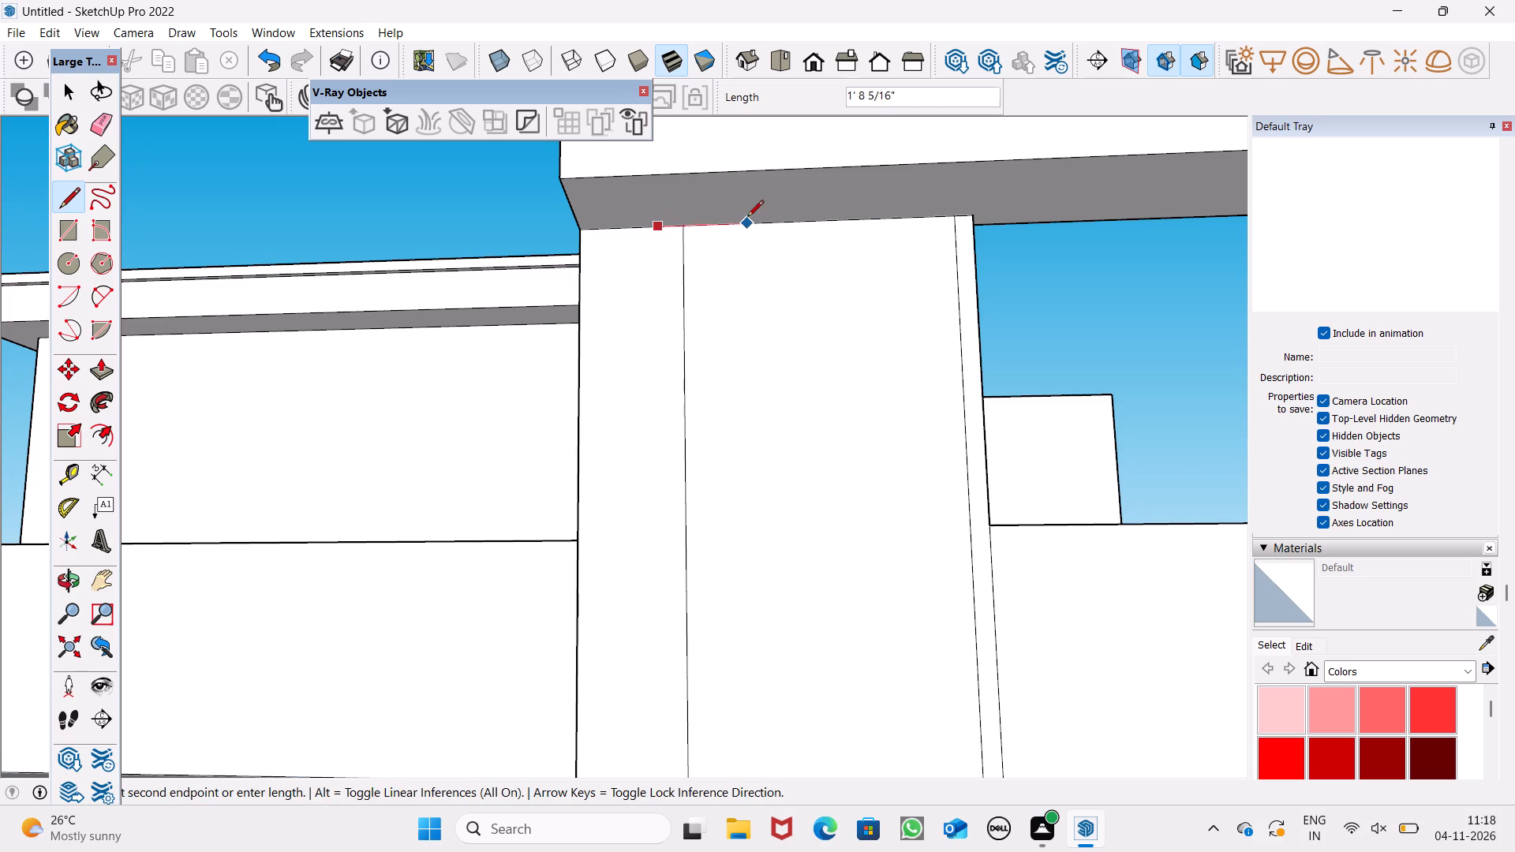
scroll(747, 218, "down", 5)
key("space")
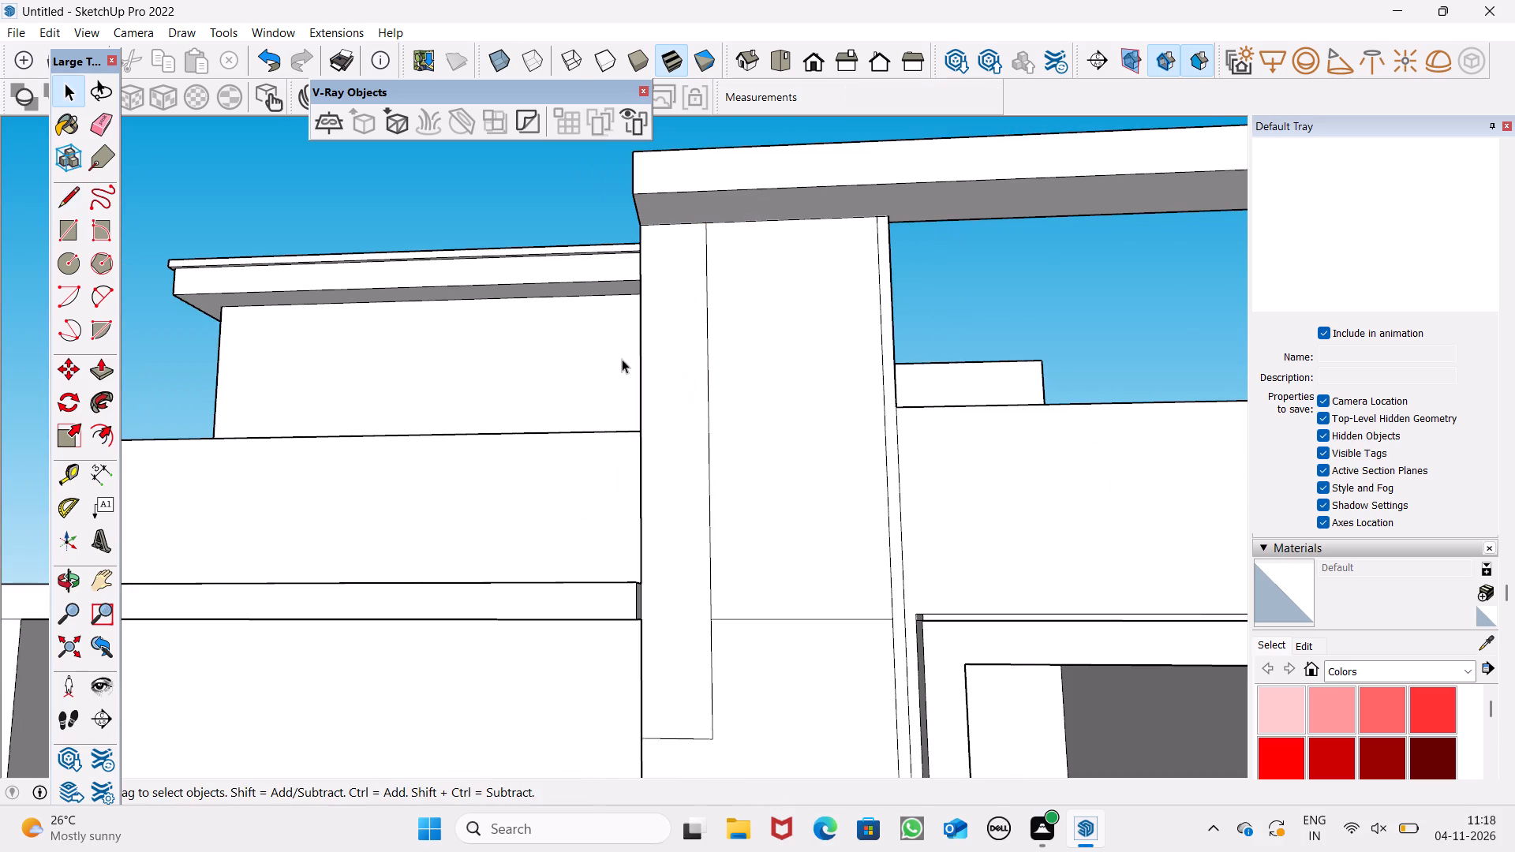
Push/Pull the narrow vertical strip on the taller front wall outward 2' 5" beneath the beam, forming a projecting fin.
scroll(775, 311, "down", 6)
middle_click_drag(799, 334, 814, 446)
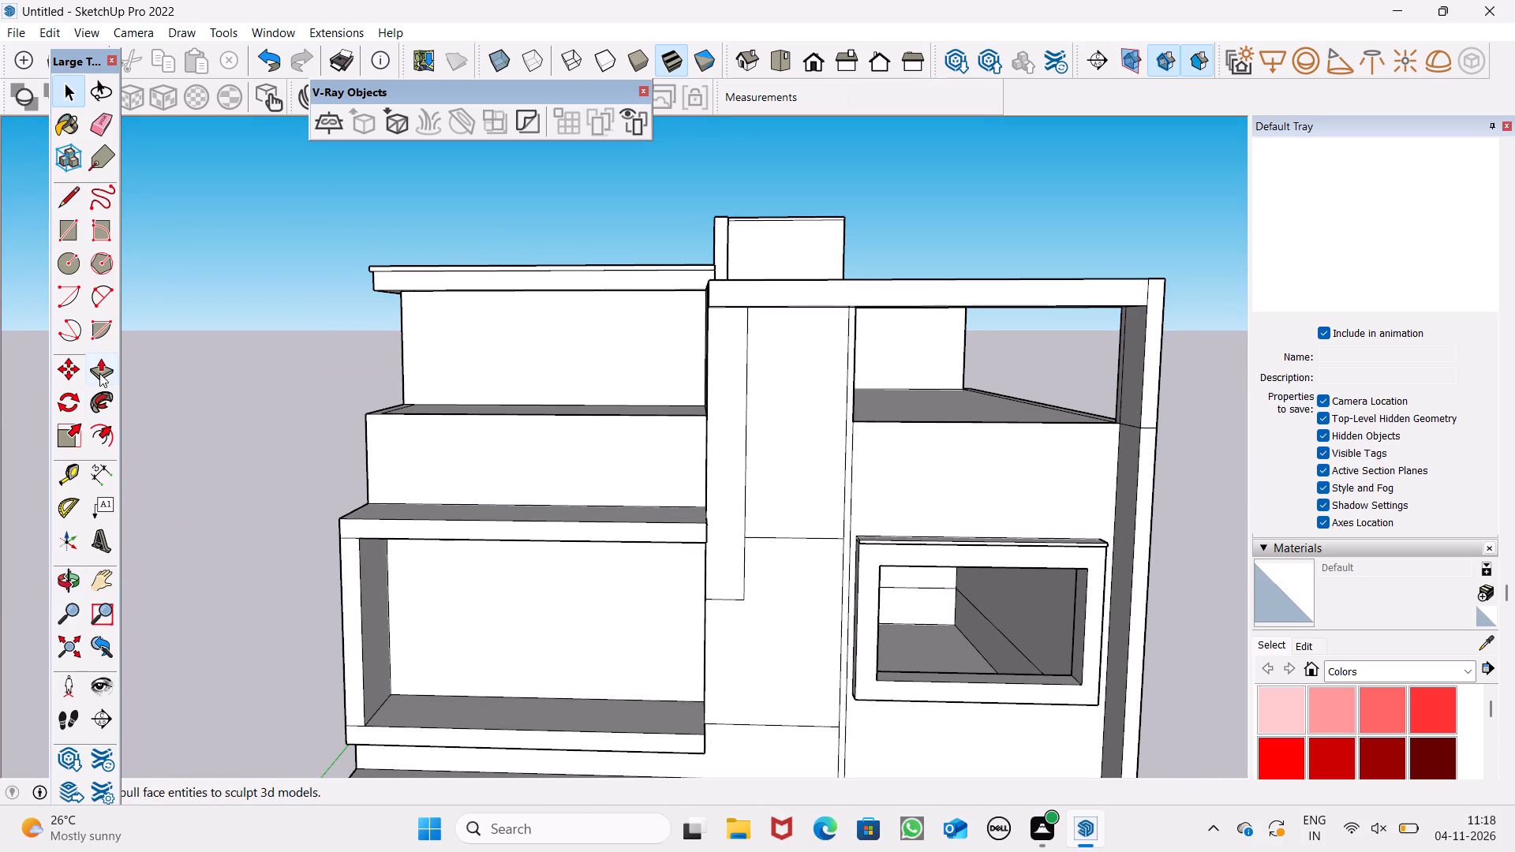
left_click_drag(100, 373, 107, 374)
scroll(980, 311, "down", 2)
middle_click_drag(983, 325, 1282, 298)
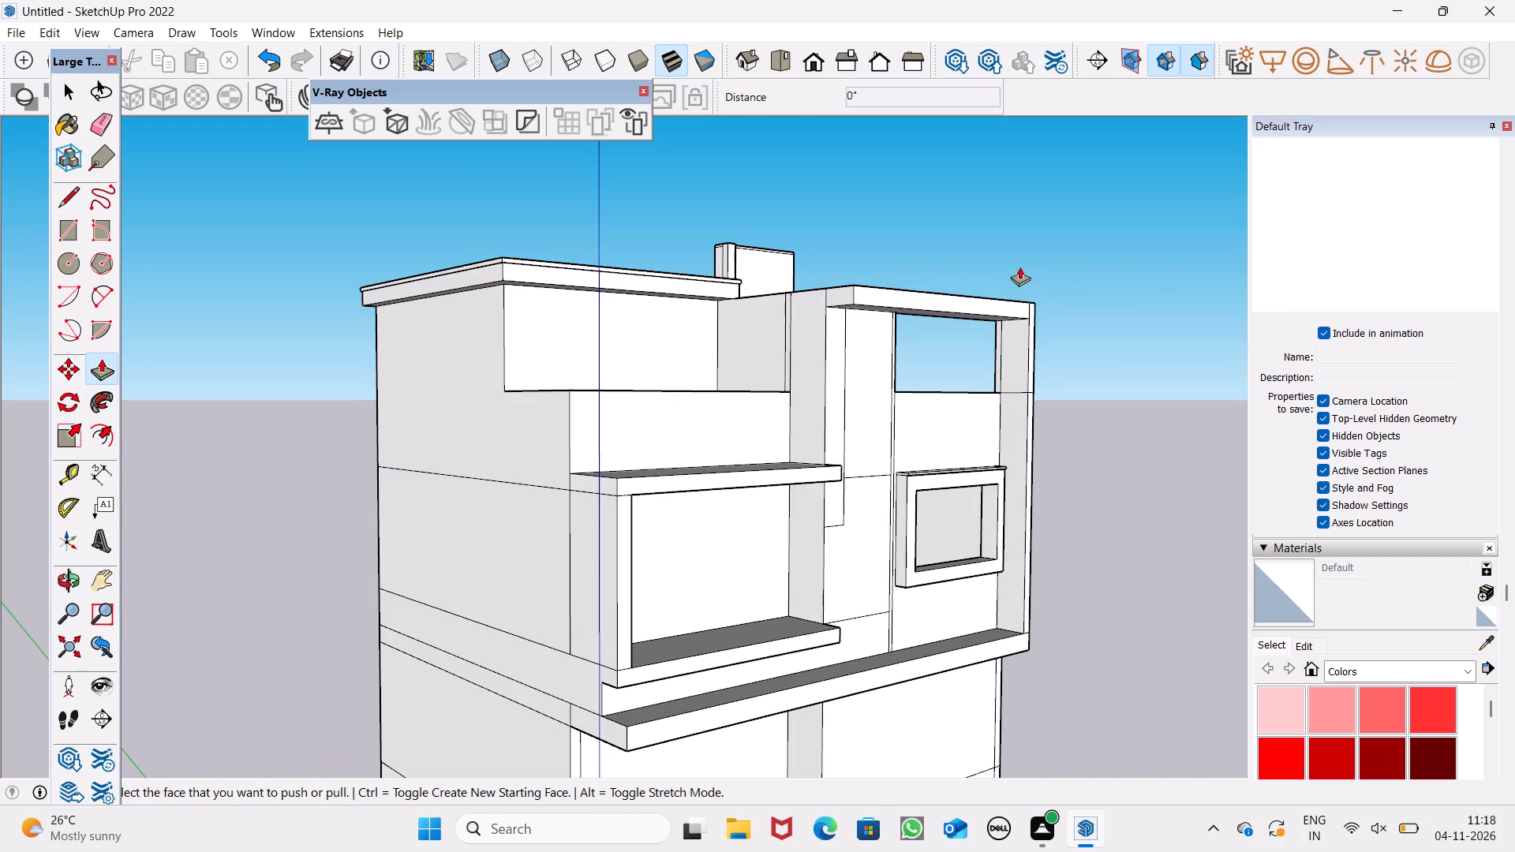
scroll(991, 257, "up", 1)
scroll(828, 364, "up", 5)
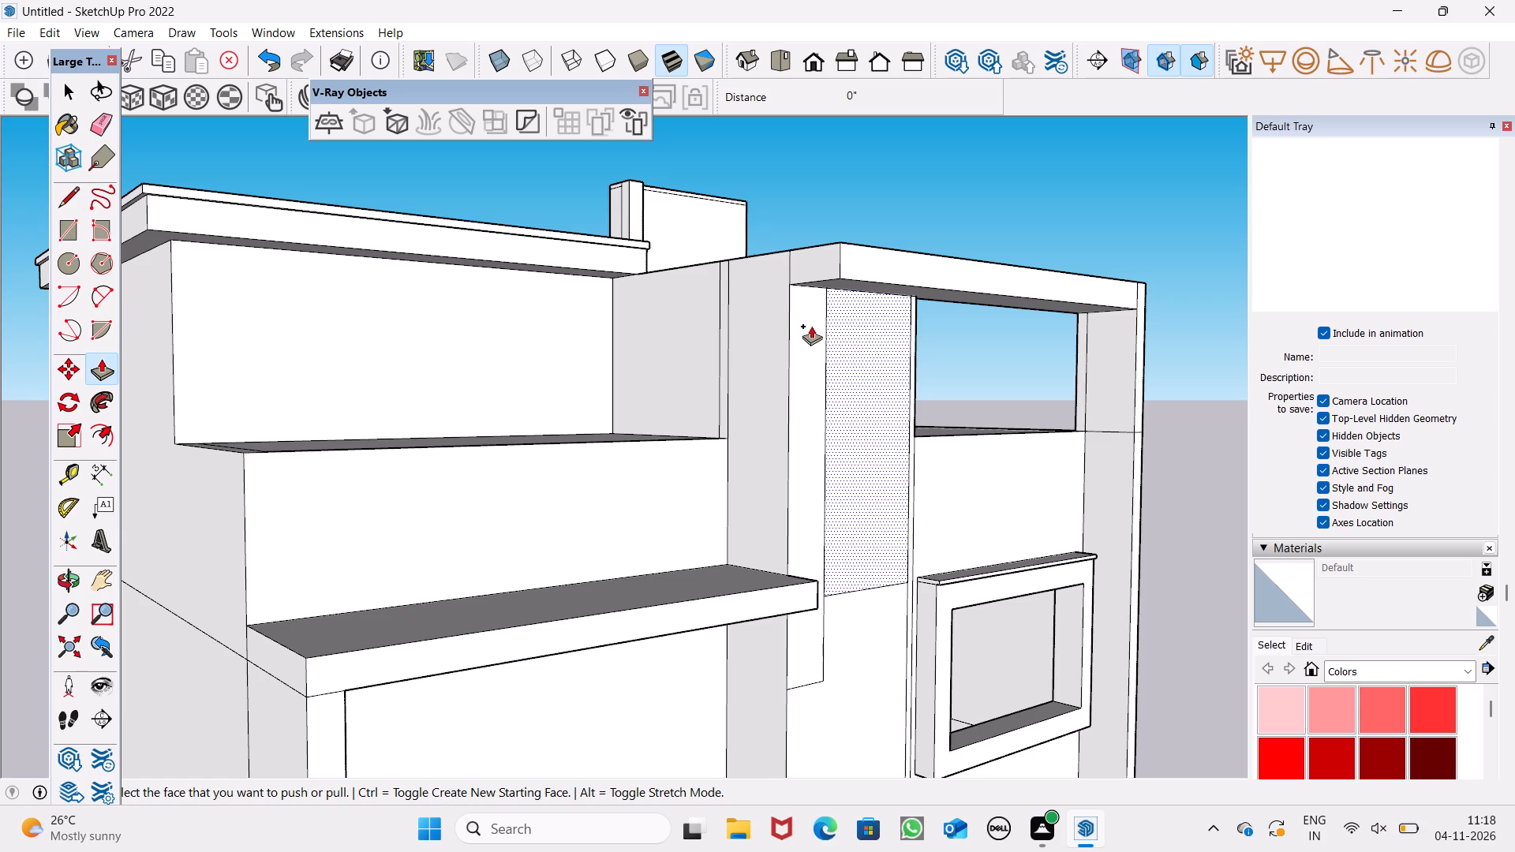
left_click_drag(811, 326, 833, 278)
scroll(813, 256, "down", 3)
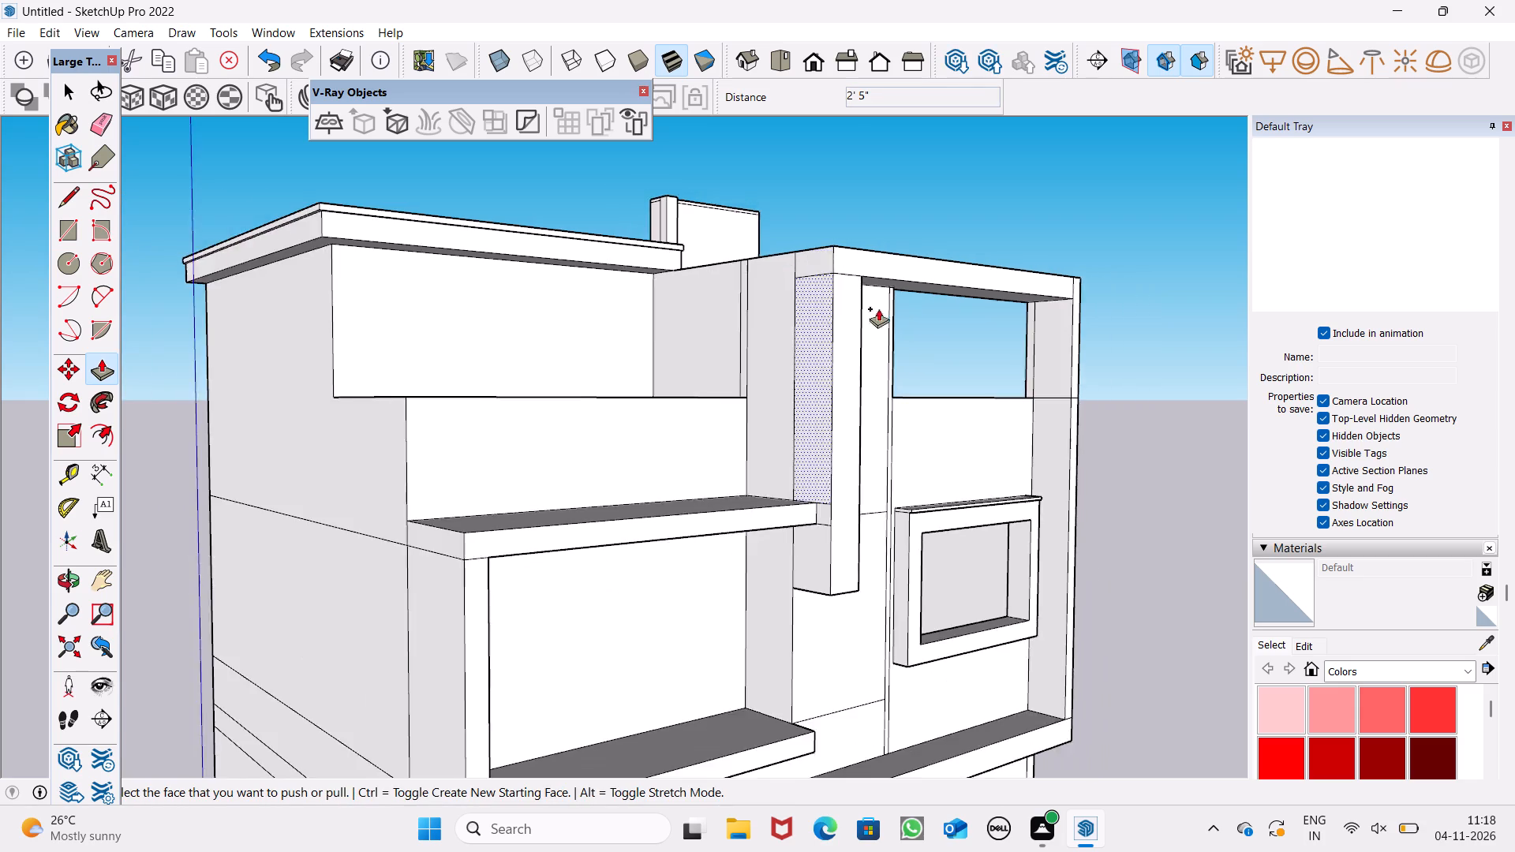
Push/Pull the upper and lower parts of the vertical fin's inner side face inward about 3 11/16", making them flush.
middle_click_drag(884, 312, 528, 554)
scroll(528, 554, "up", 1)
scroll(623, 466, "down", 6)
middle_click_drag(623, 637, 583, 597)
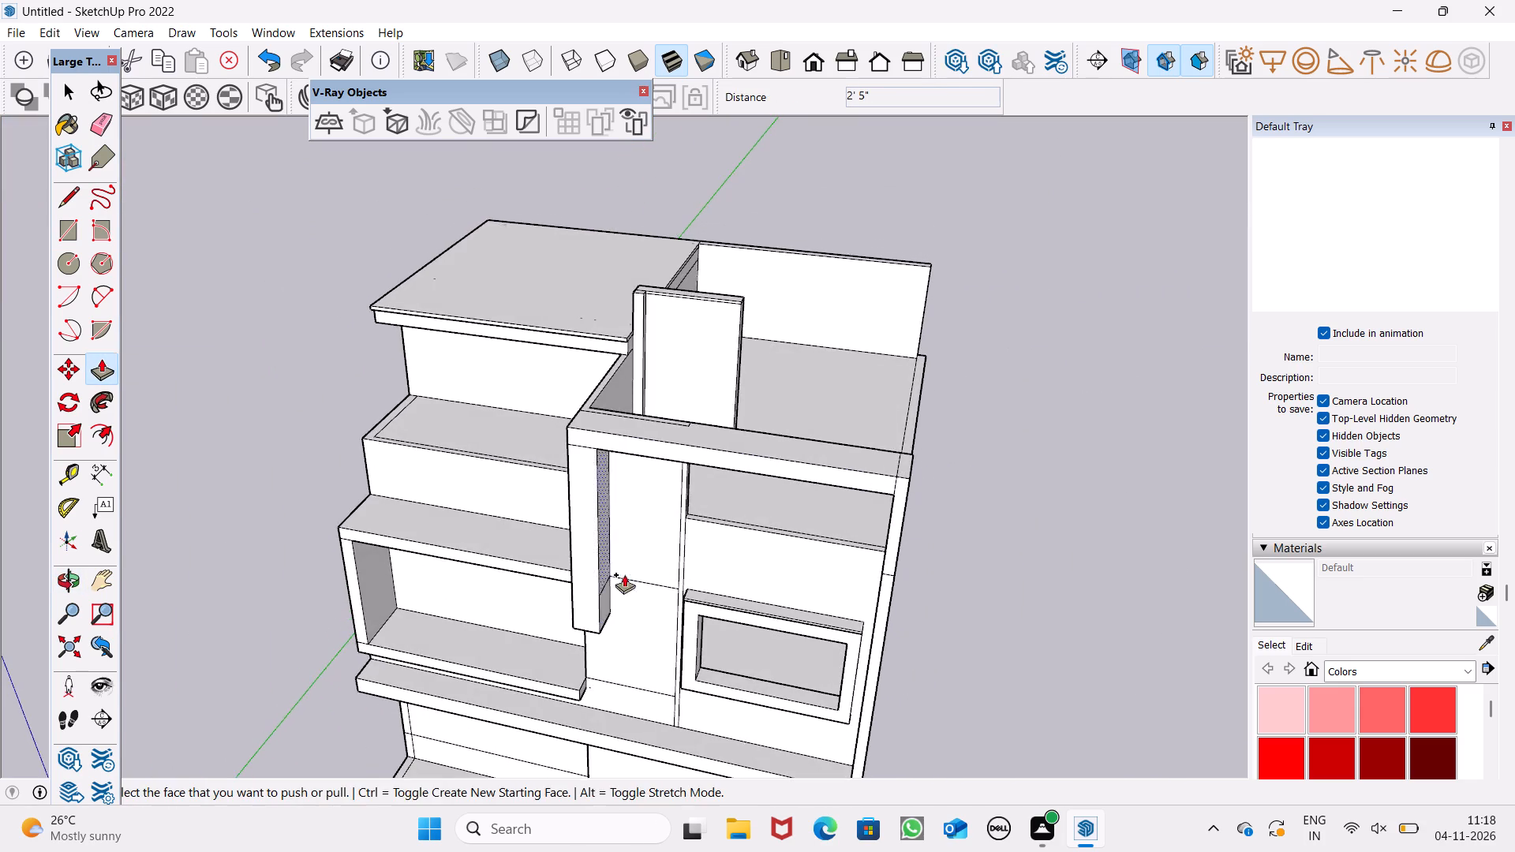
middle_click_drag(642, 559, 704, 388)
scroll(683, 402, "up", 1)
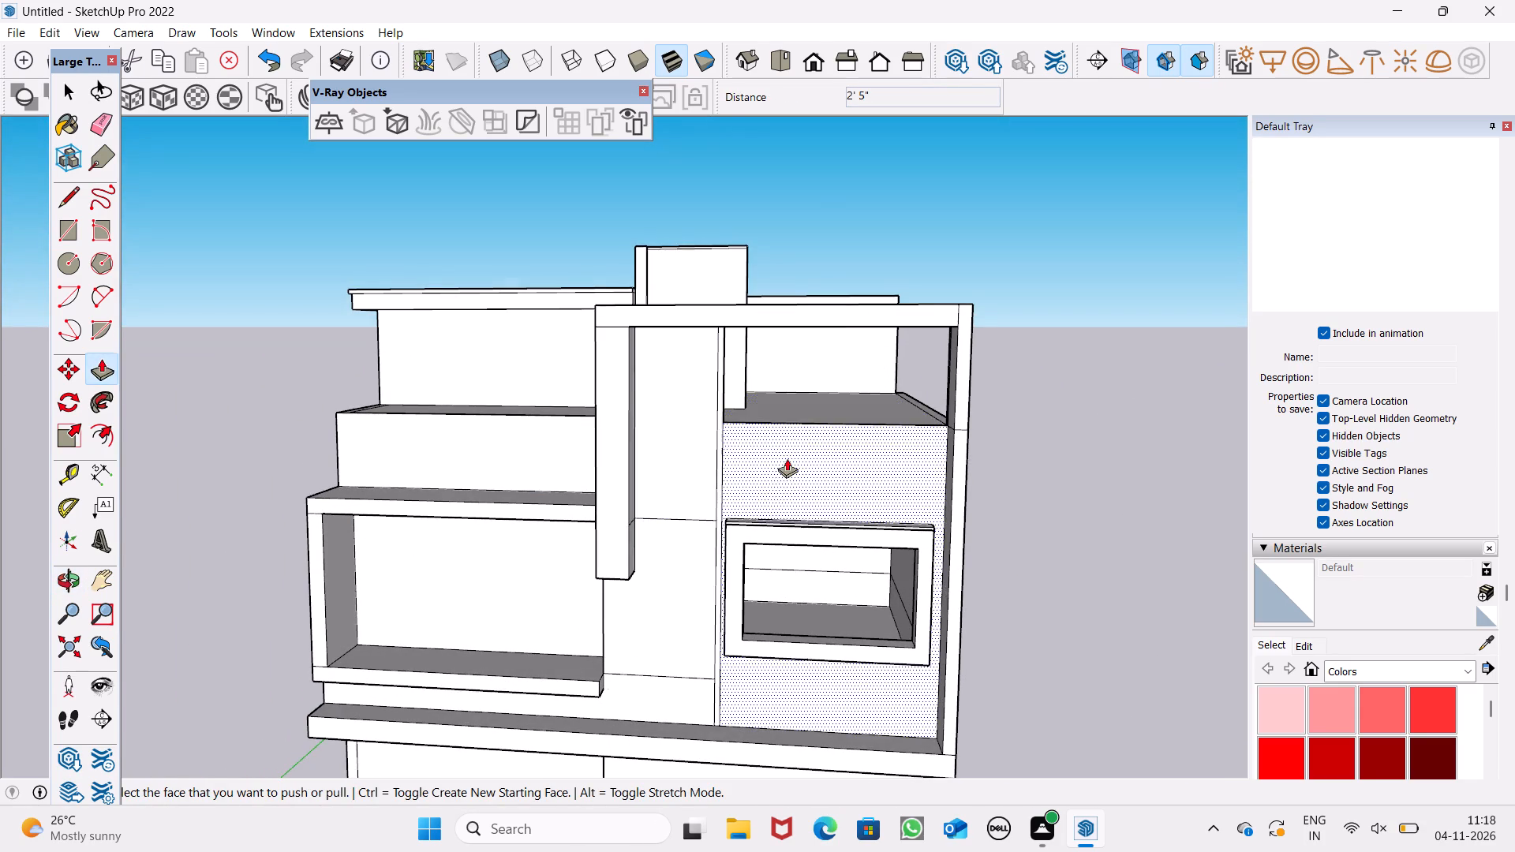
middle_click_drag(763, 492, 679, 544)
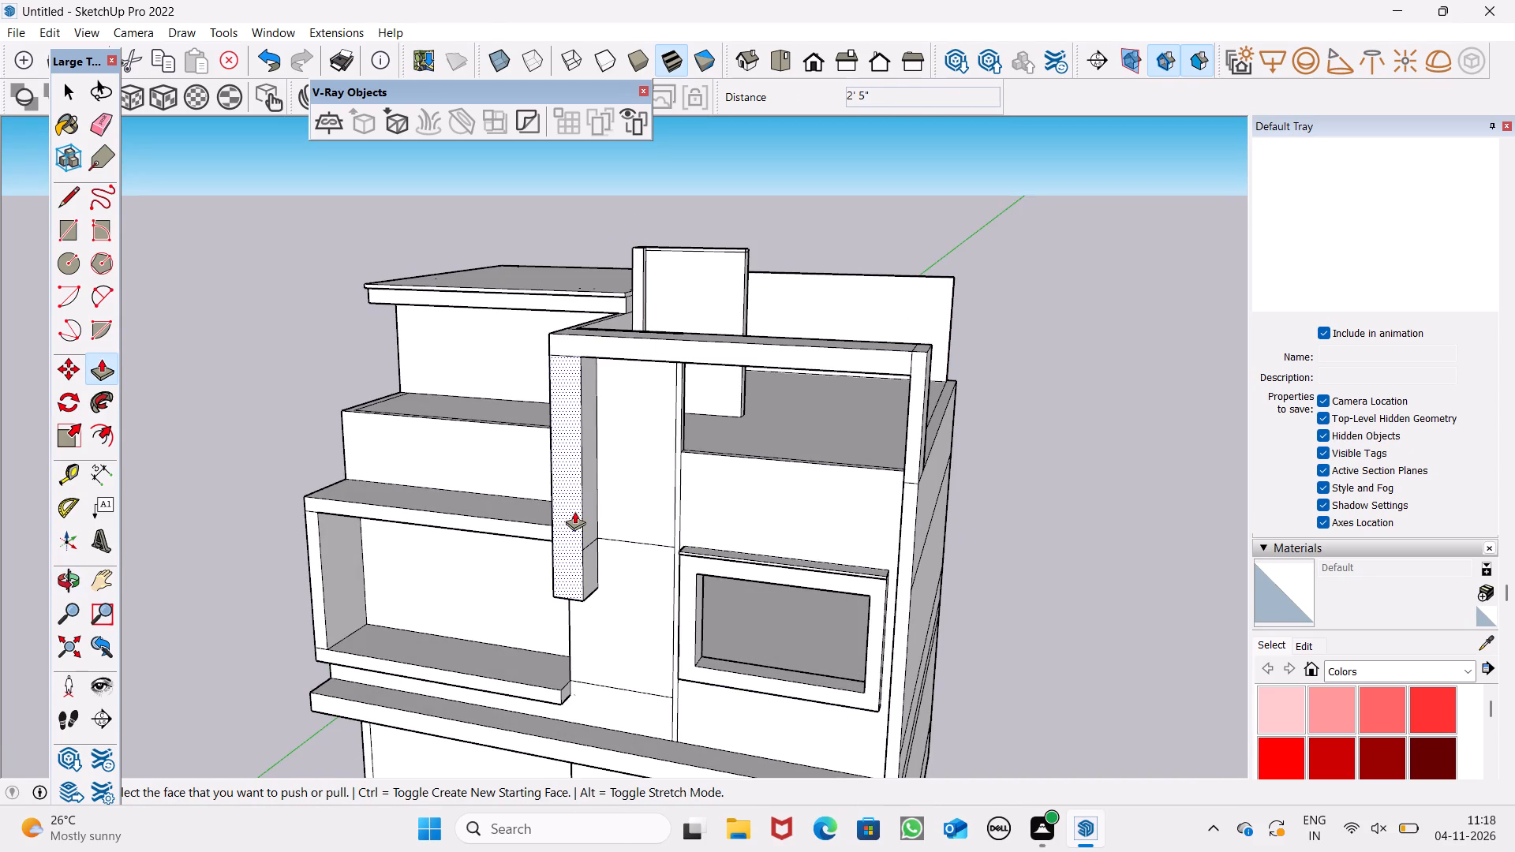
left_click_drag(593, 504, 584, 495)
left_click_drag(583, 495, 587, 502)
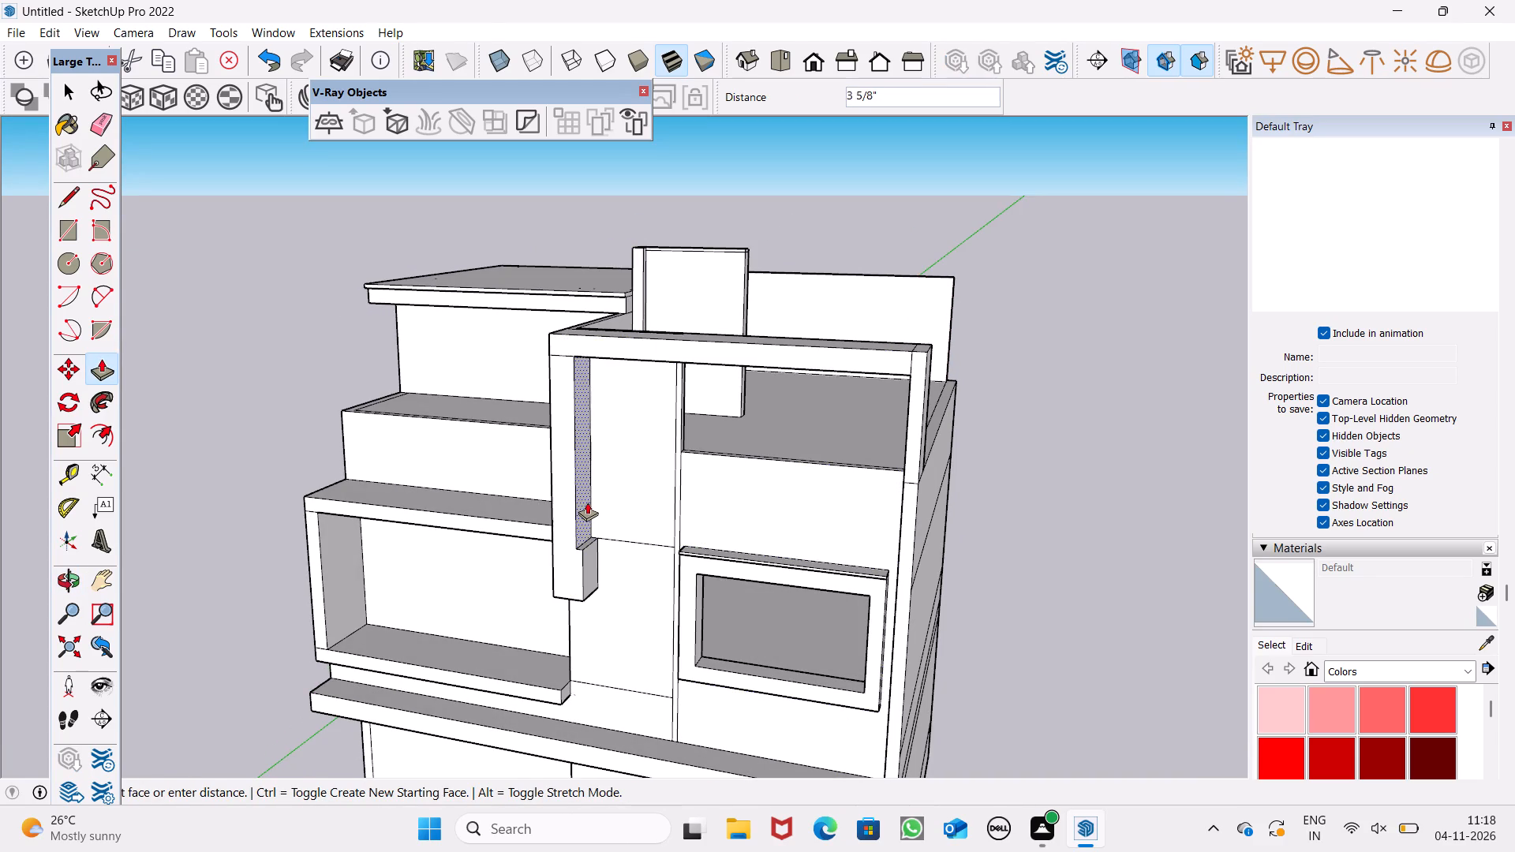
left_click_drag(587, 502, 588, 504)
scroll(621, 569, "up", 7)
left_click_drag(589, 552, 574, 499)
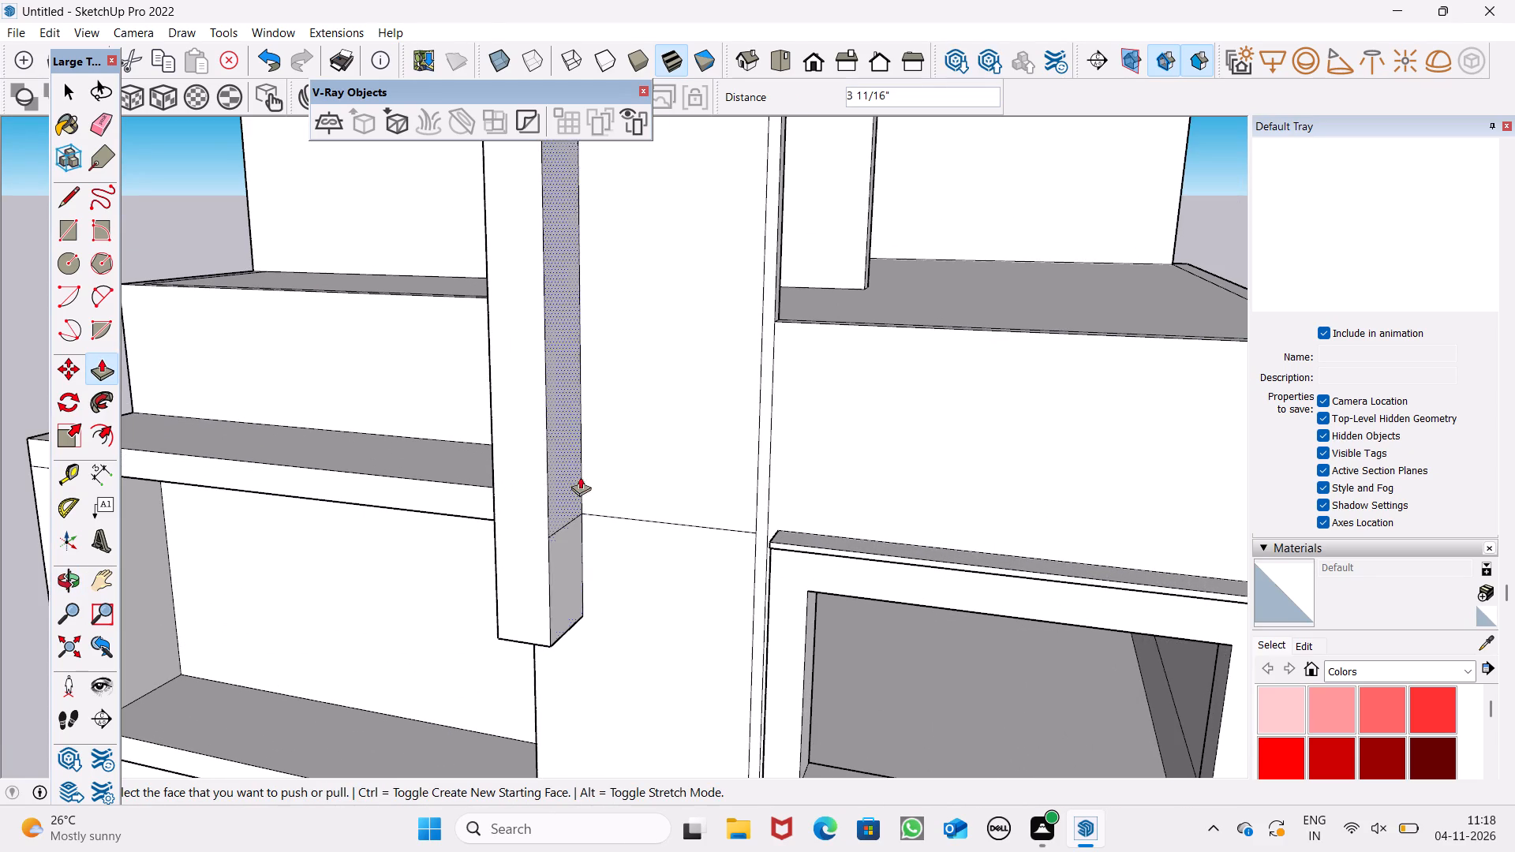
Erase the leftover L-shaped lines on the beam's top face near the terrace corner.
scroll(597, 444, "down", 12)
middle_click_drag(716, 381, 943, 652)
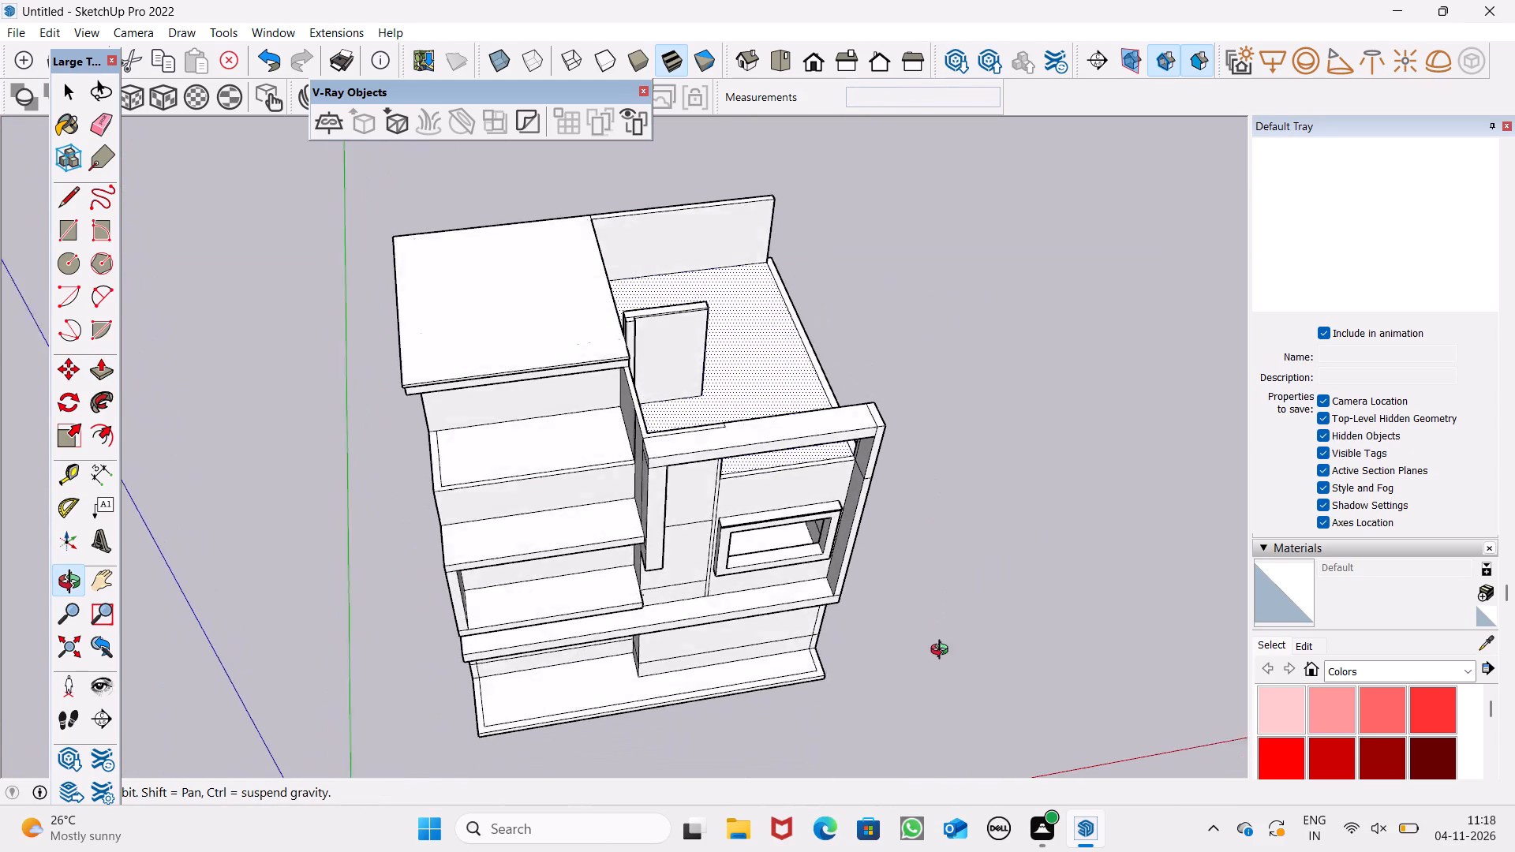
middle_click_drag(943, 652, 849, 790)
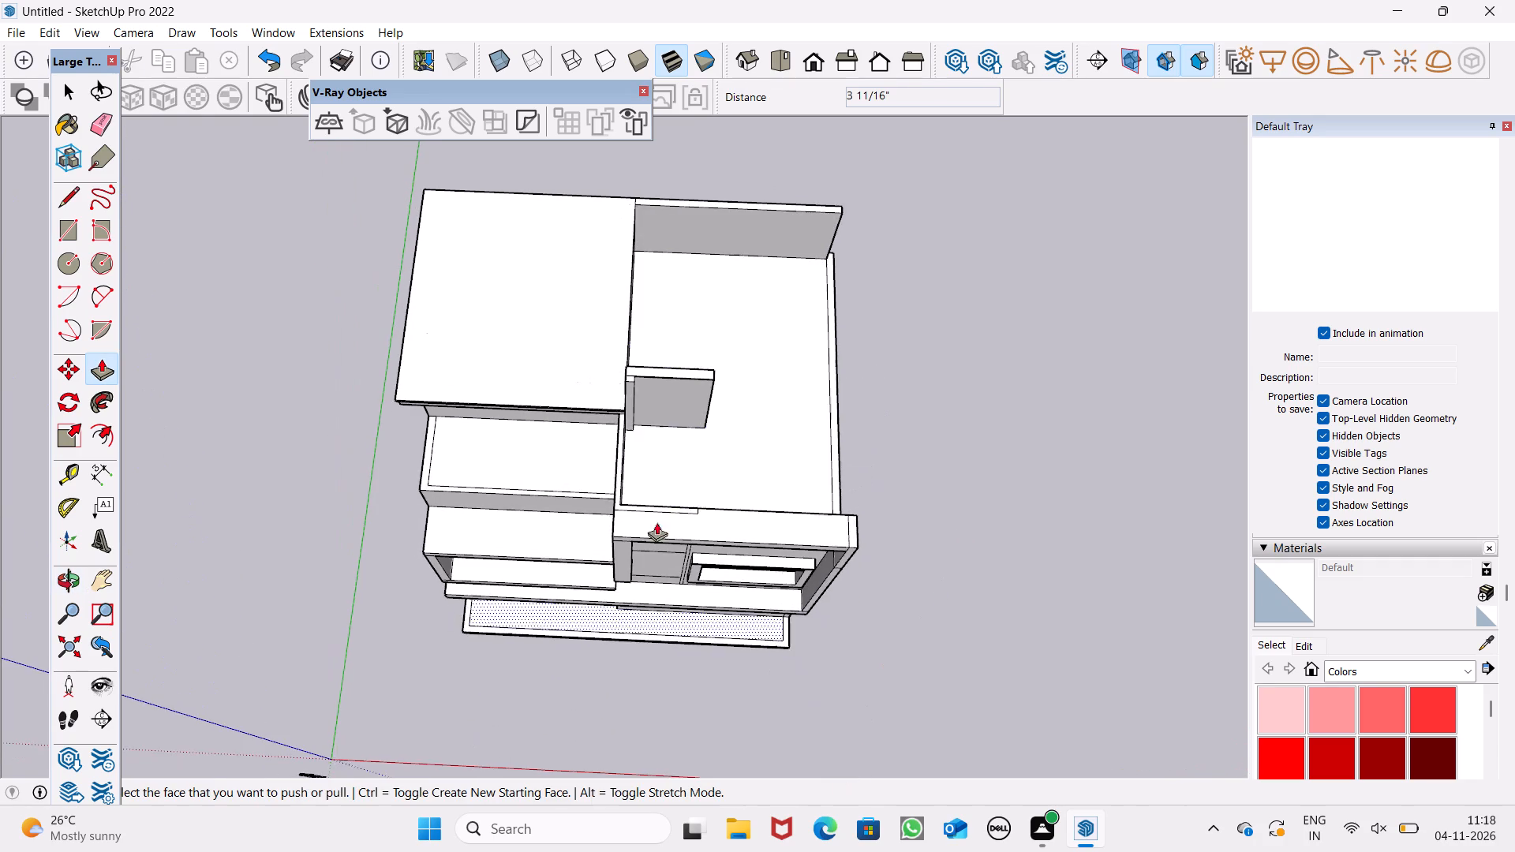
scroll(753, 406, "up", 6)
scroll(524, 576, "up", 4)
scroll(1269, 421, "down", 6)
scroll(1102, 473, "down", 5)
scroll(948, 564, "down", 1)
scroll(787, 549, "up", 5)
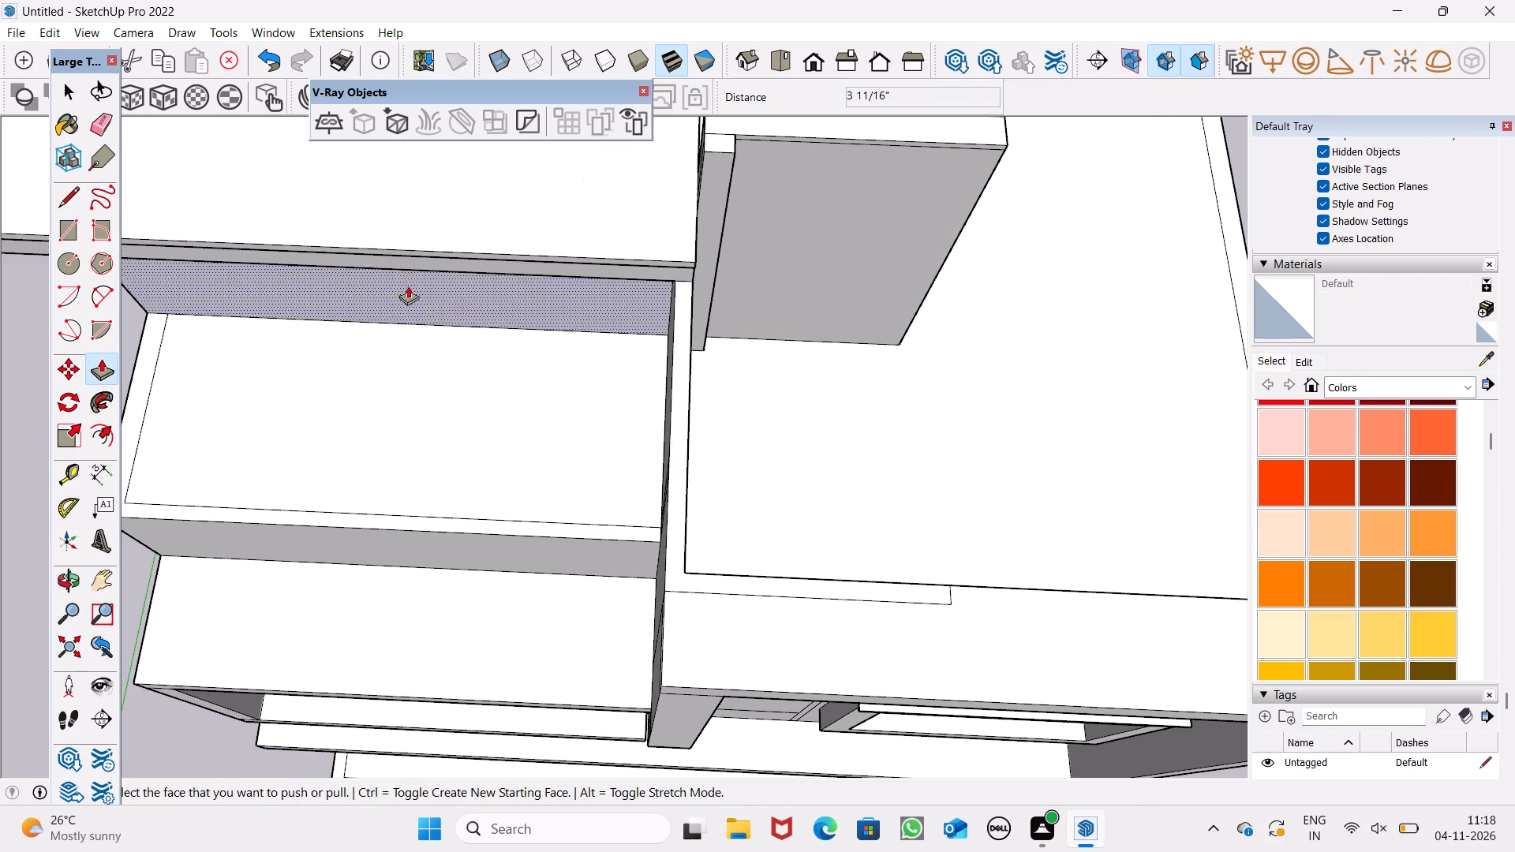
left_click(97, 134)
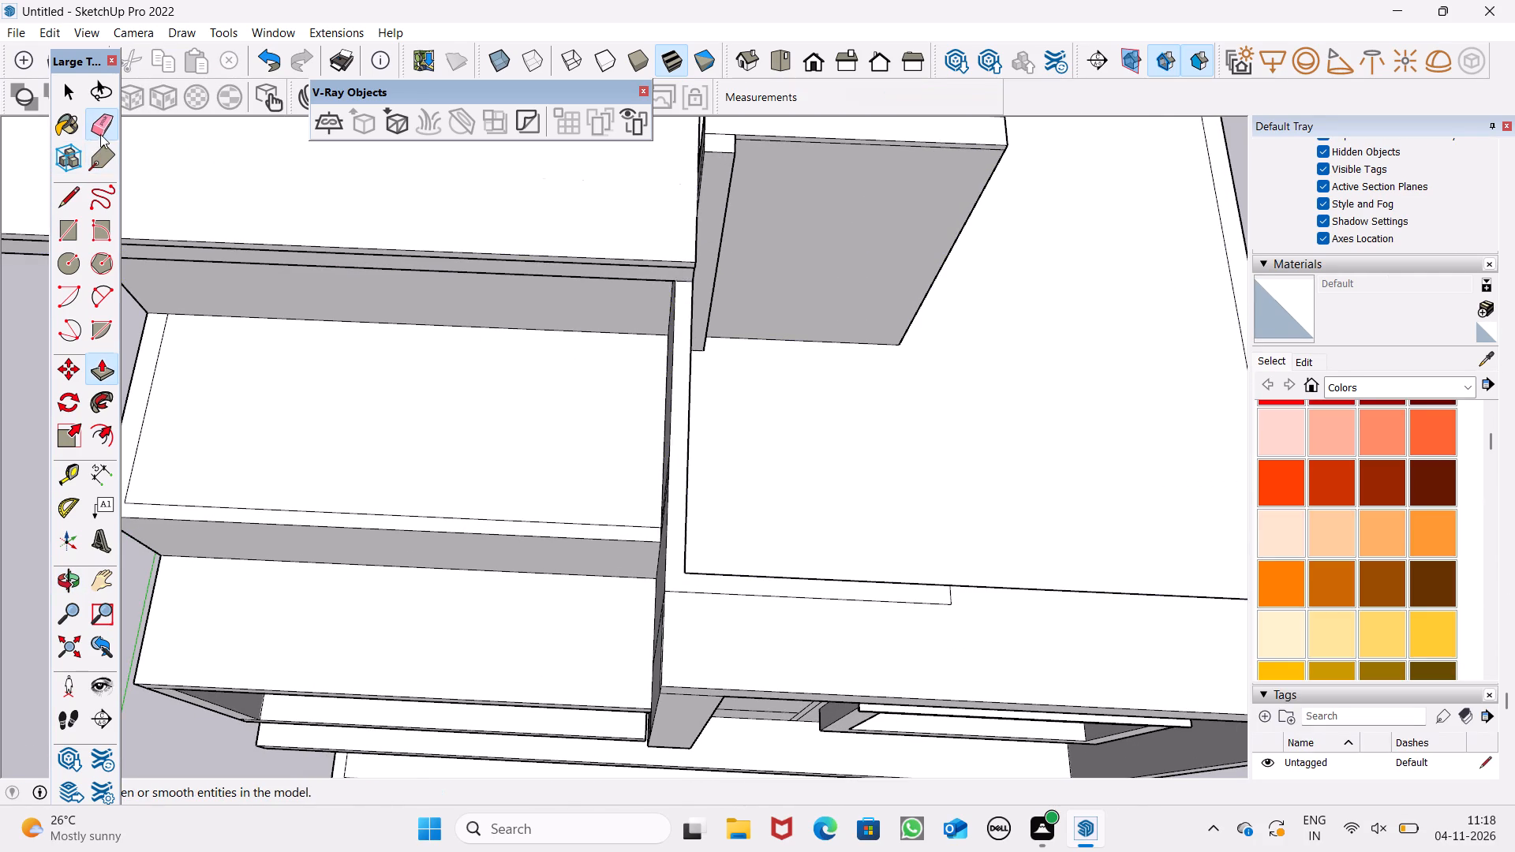
scroll(699, 479, "down", 4)
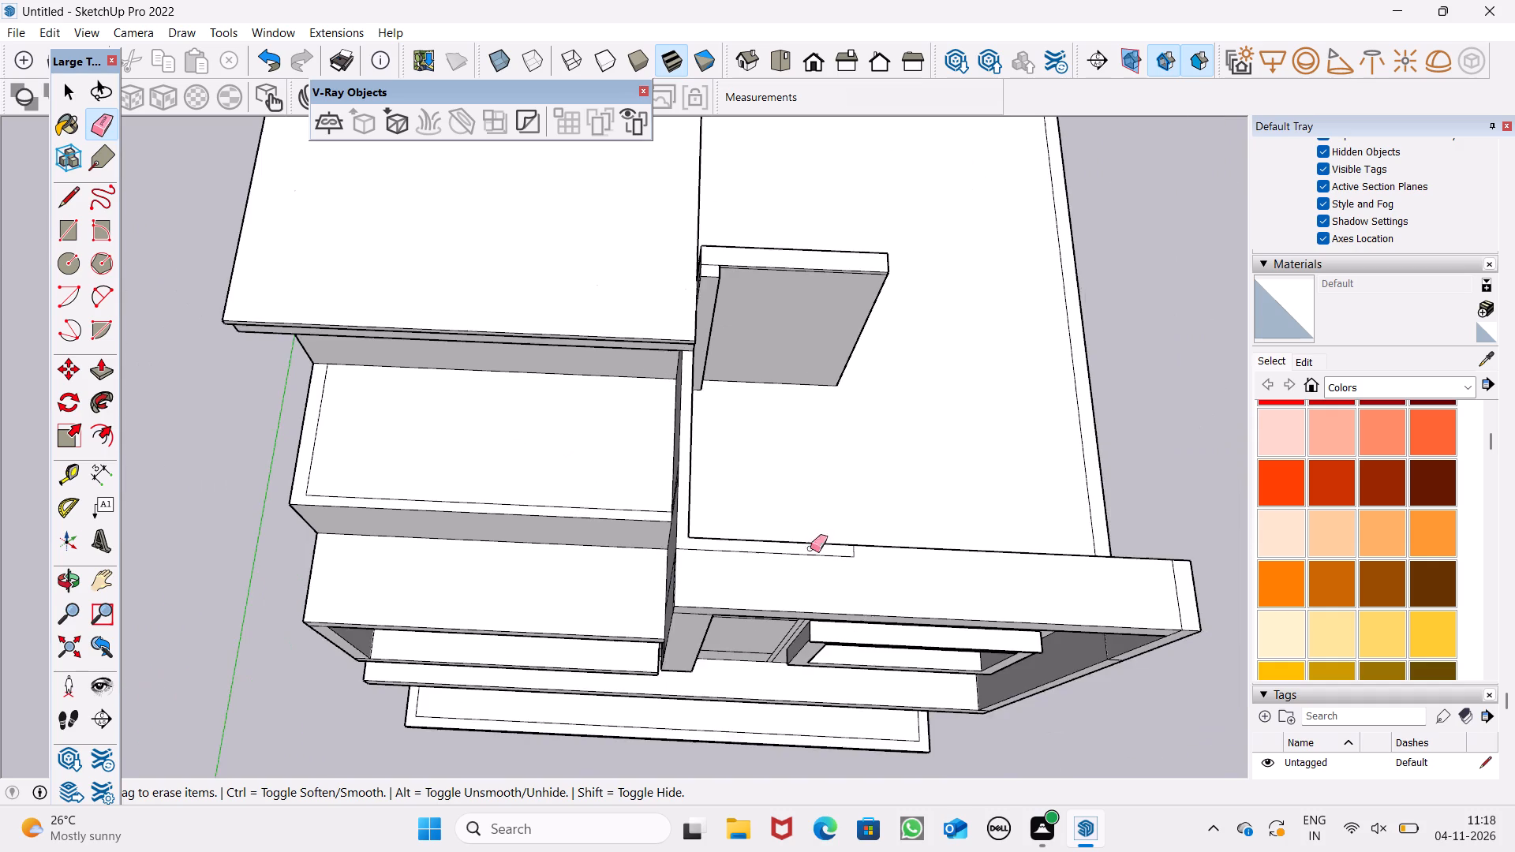
middle_click_drag(894, 573, 873, 472)
scroll(628, 433, "up", 5)
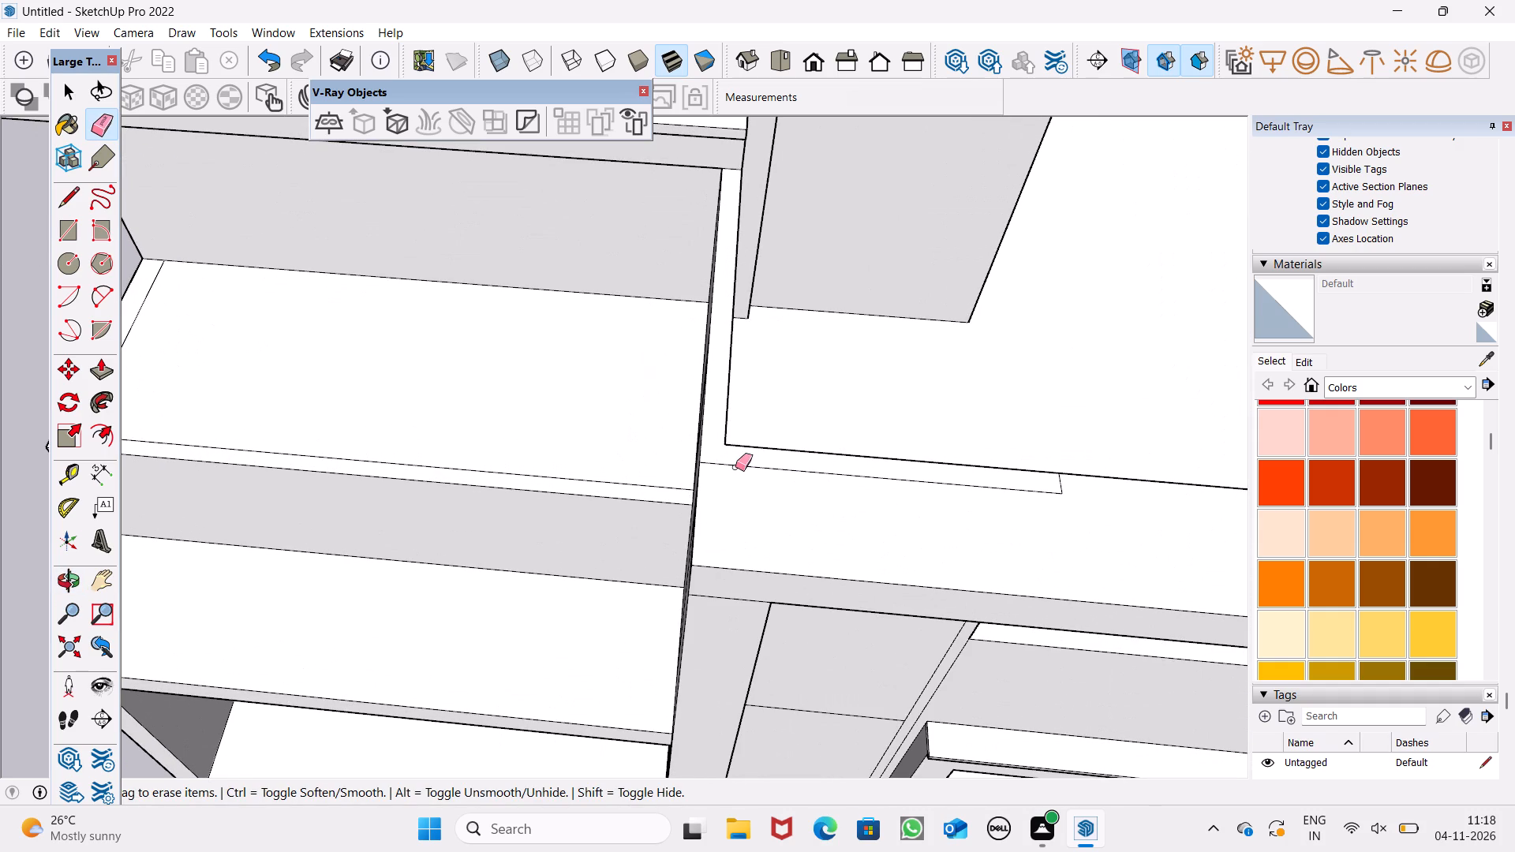
left_click_drag(736, 467, 760, 483)
left_click_drag(1087, 493, 1040, 492)
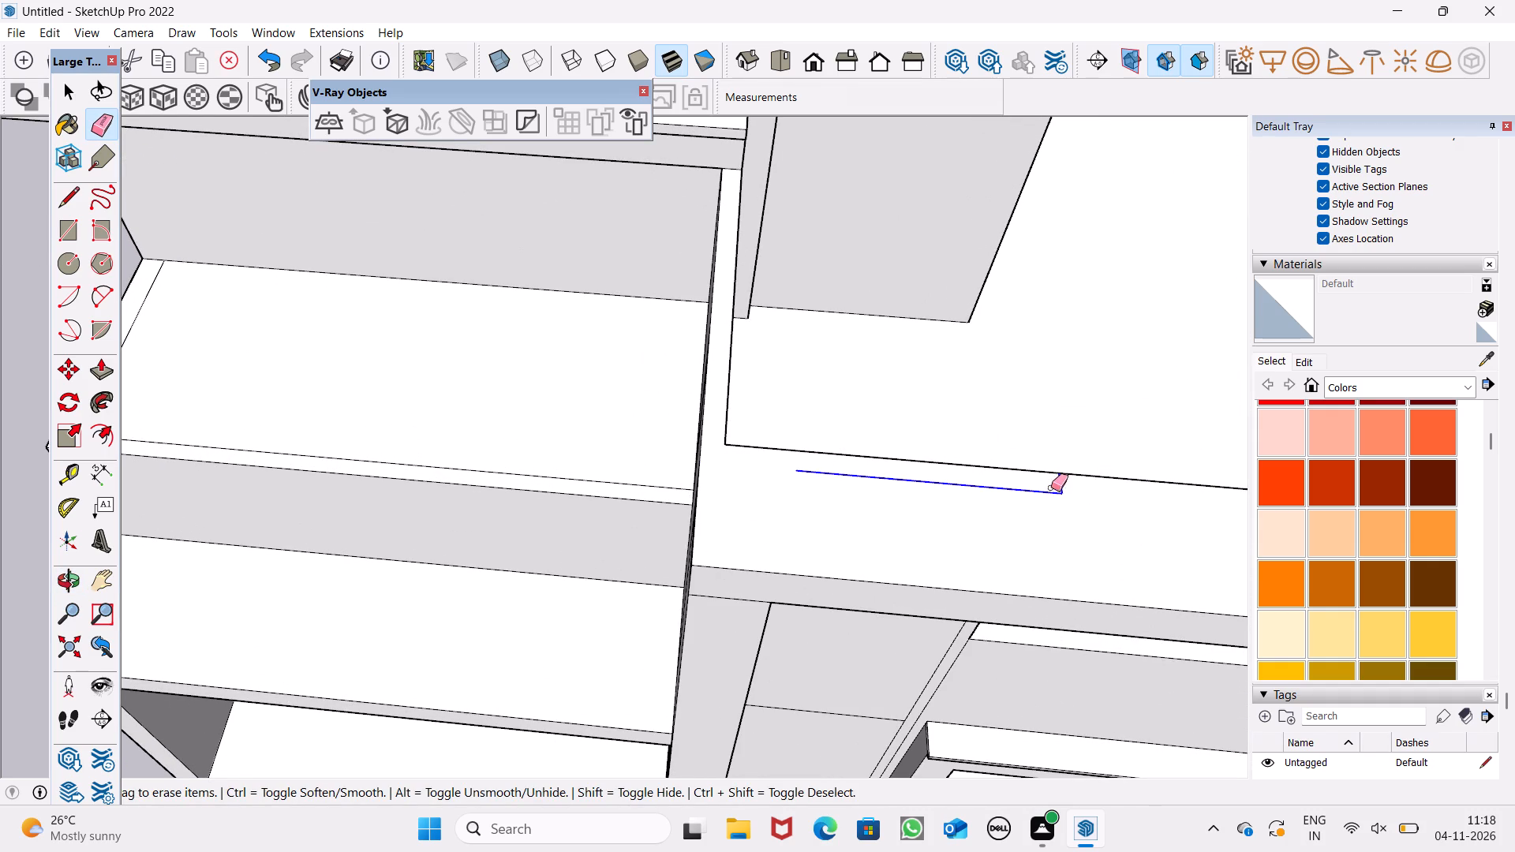
Draw a line about 7 3/4" long from the terrace's inner corner to the outer wall edge, separating the beam top from the side parapet.
left_click(62, 200)
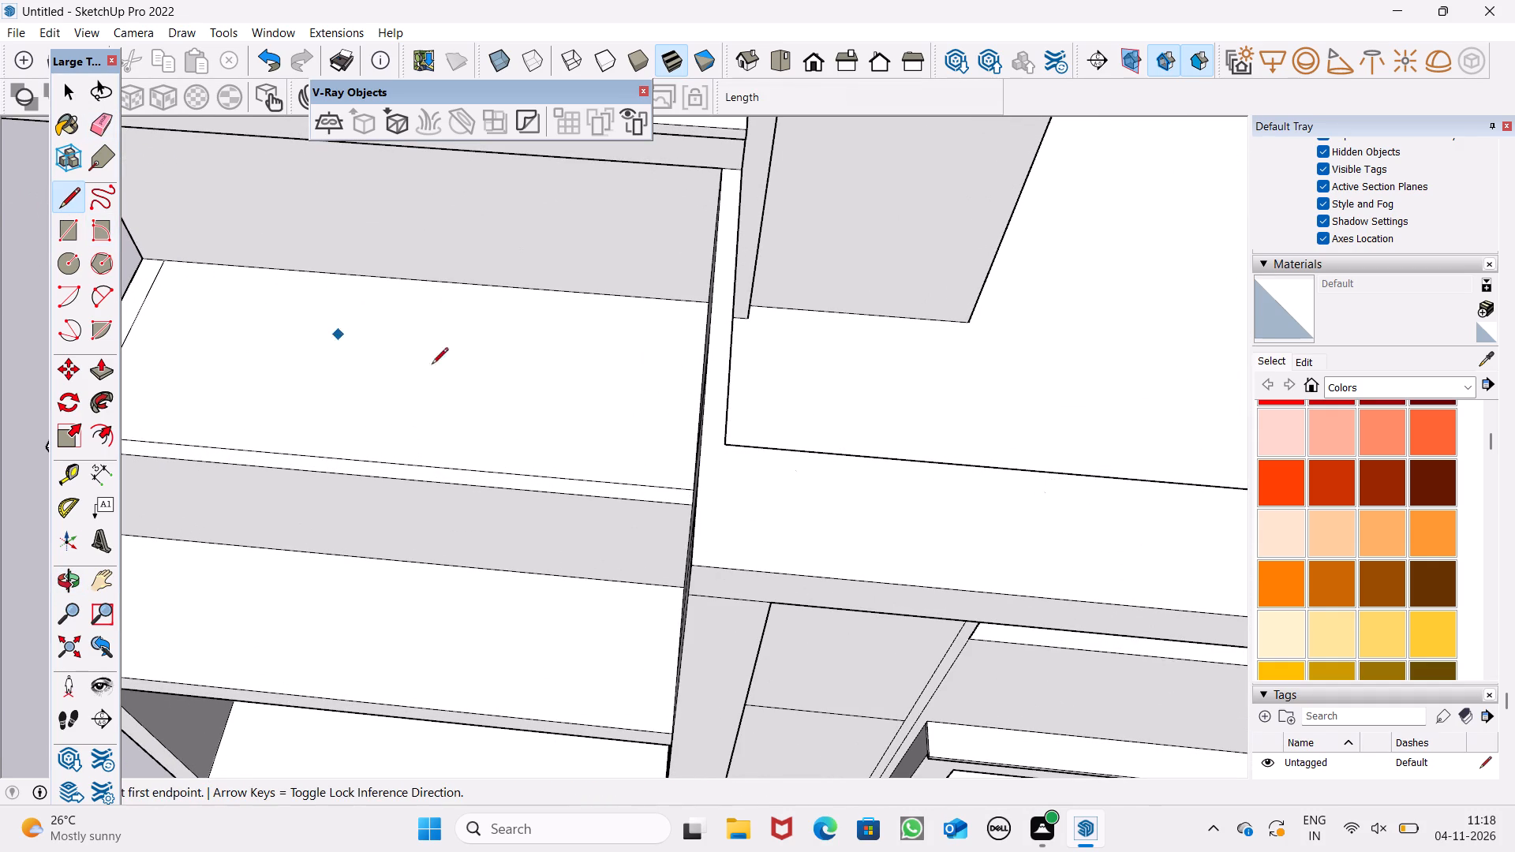
scroll(518, 389, "up", 4)
left_click(894, 495)
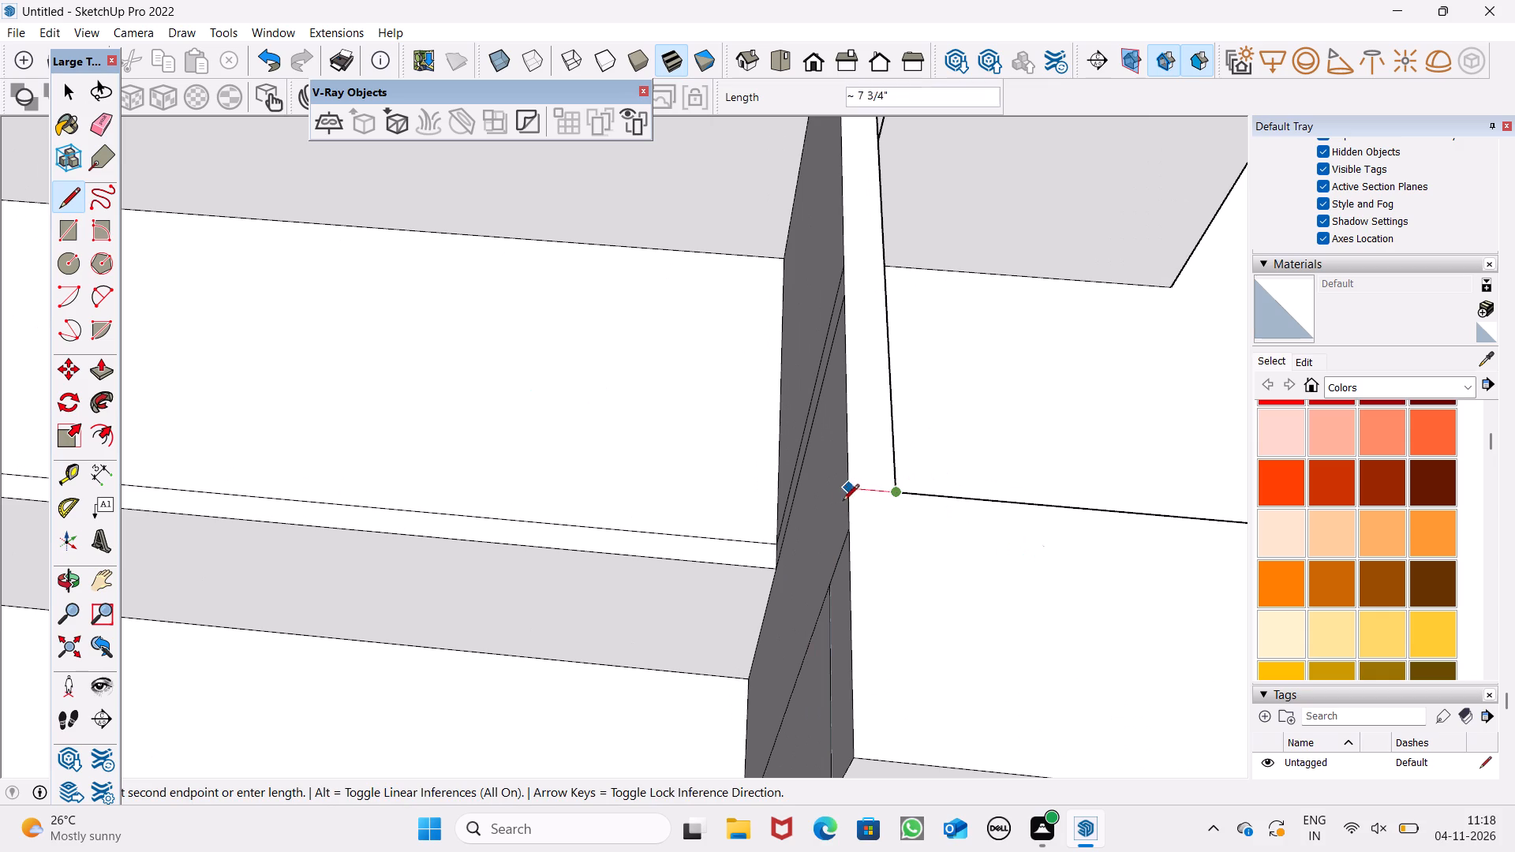
left_click(840, 495)
scroll(769, 350, "down", 6)
scroll(678, 392, "down", 5)
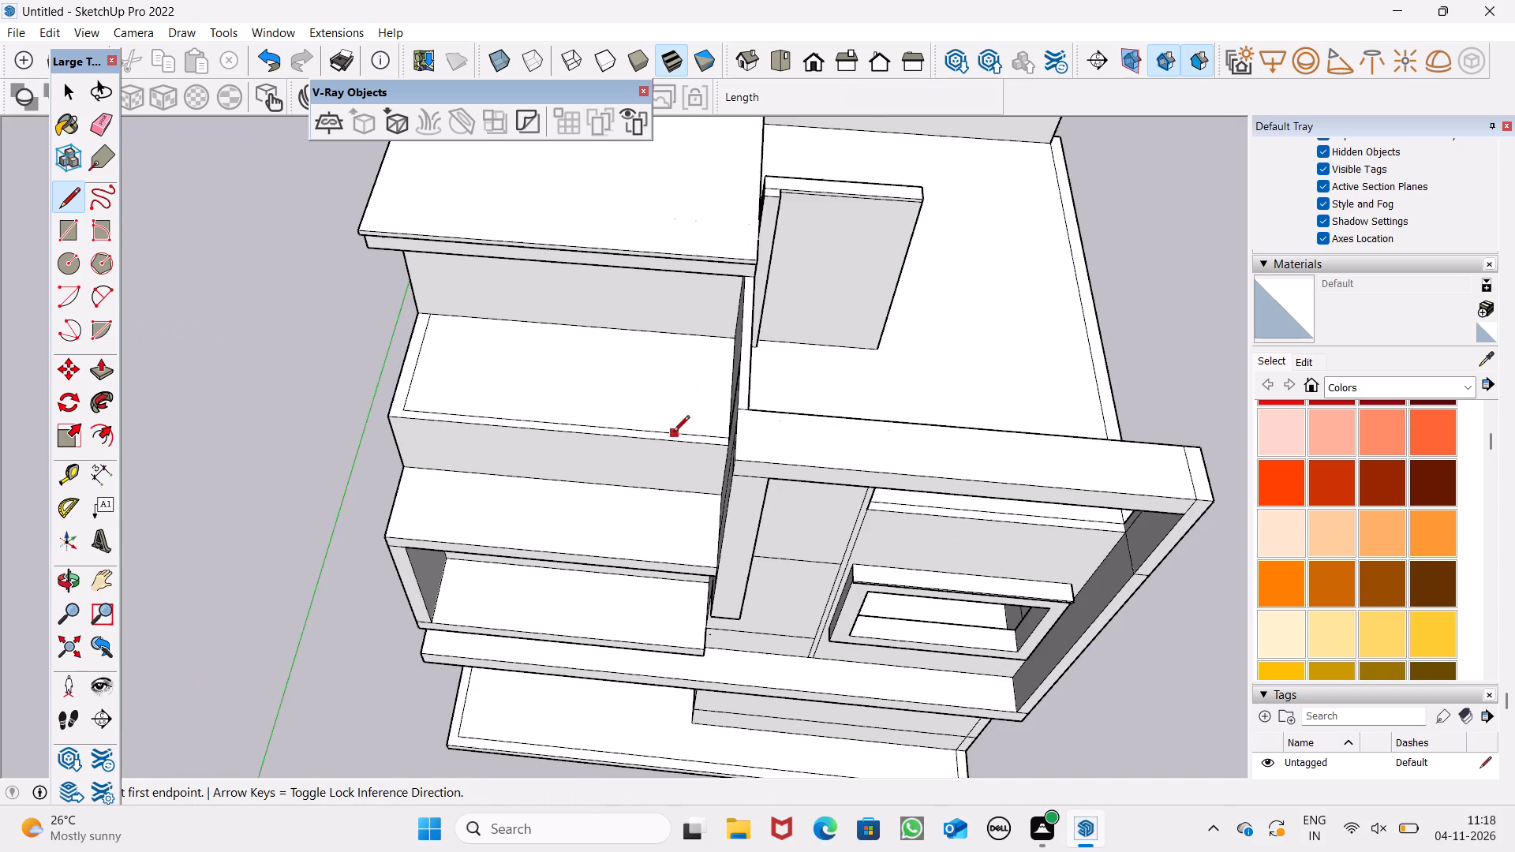
key("space")
Erase the short dividing line on the beam's top face at the corner pier end.
scroll(1037, 484, "down", 3)
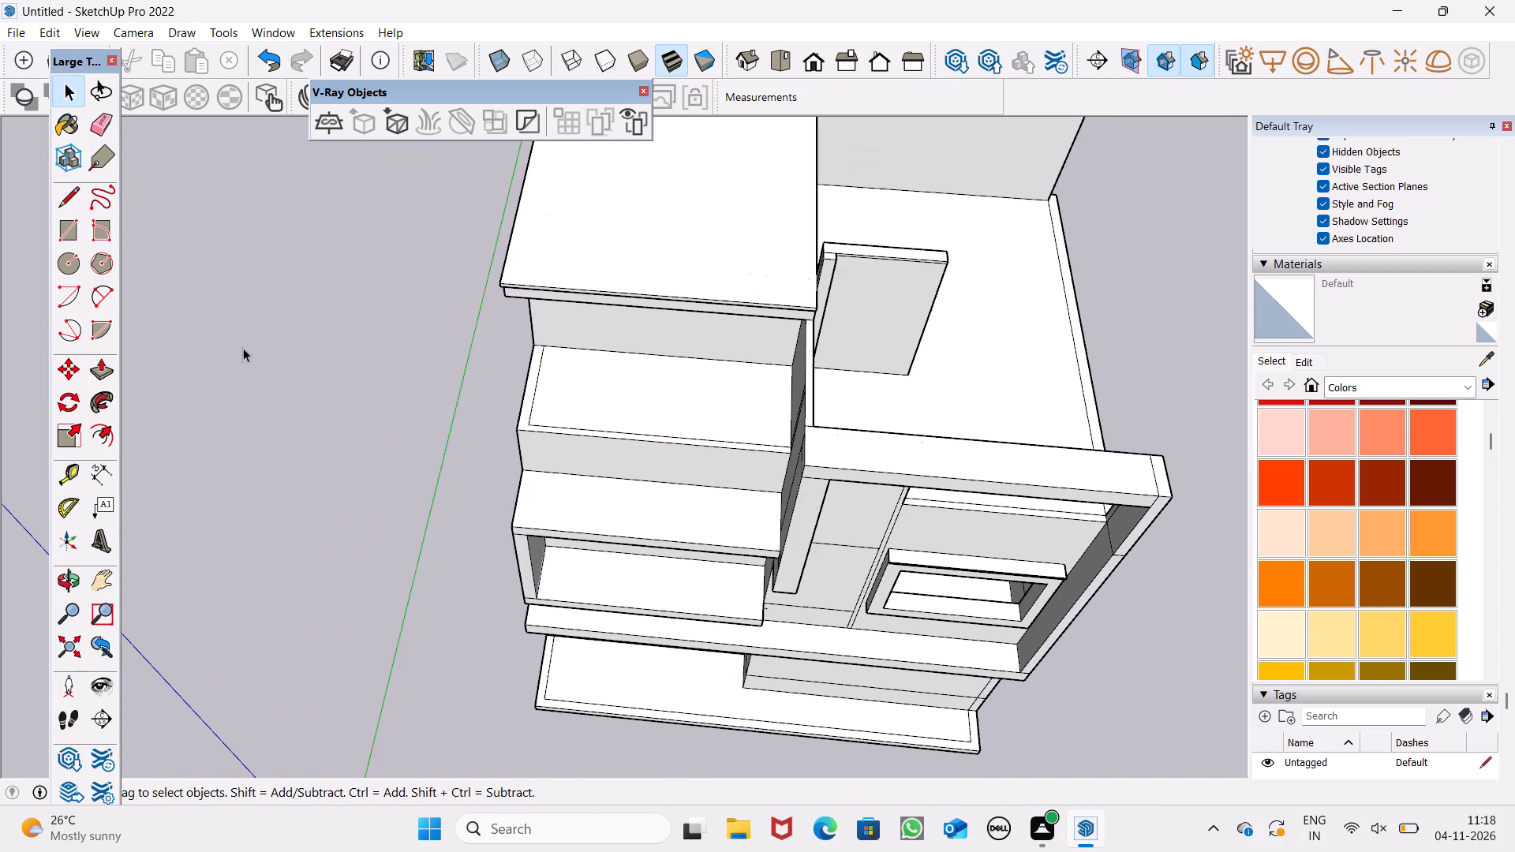
left_click(100, 128)
scroll(1217, 499, "up", 3)
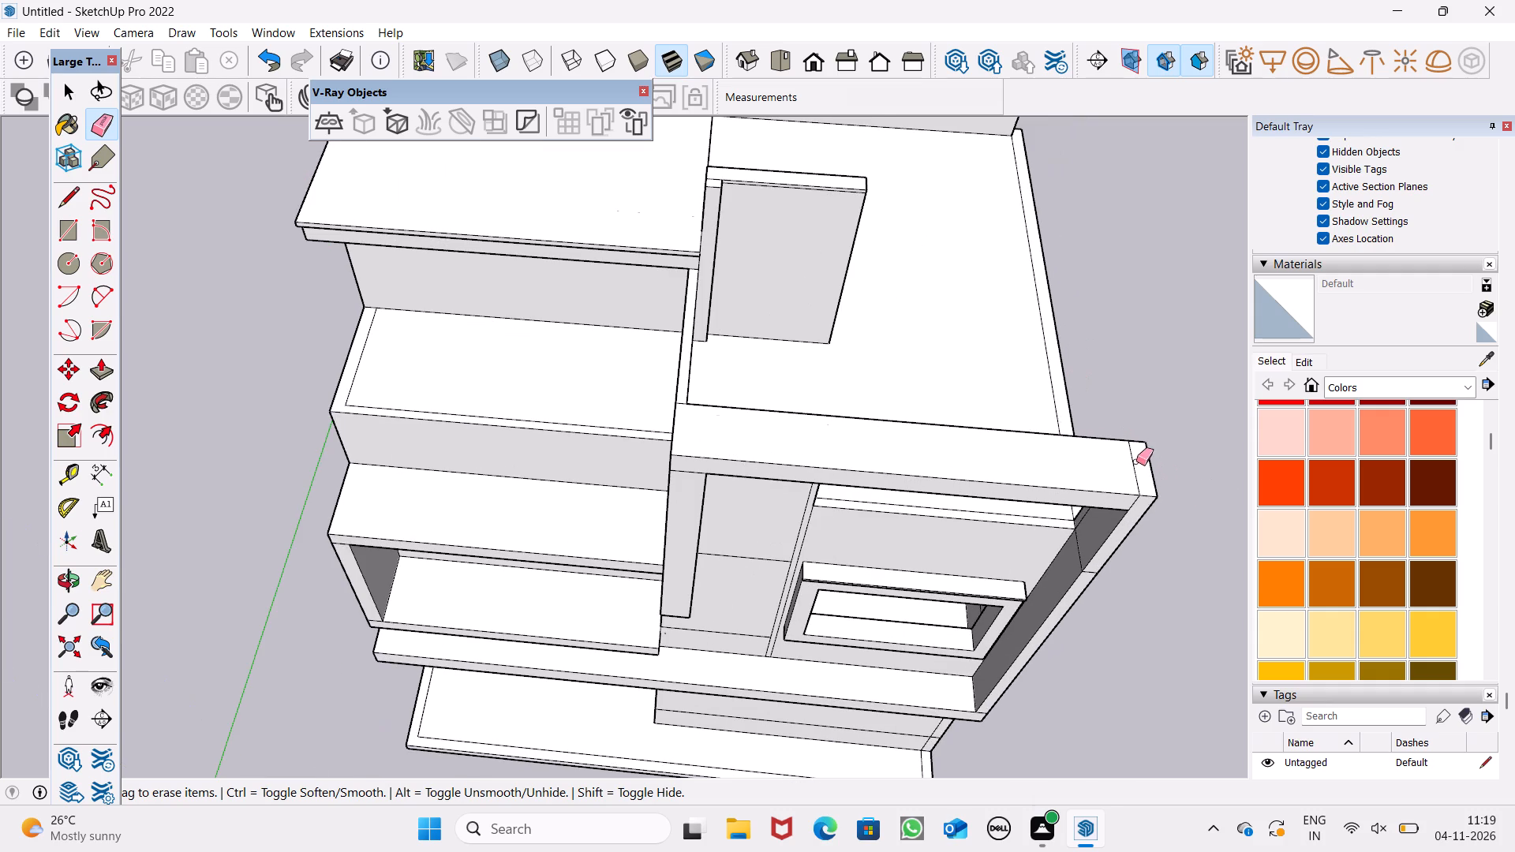
left_click_drag(1134, 458, 1133, 467)
key("space")
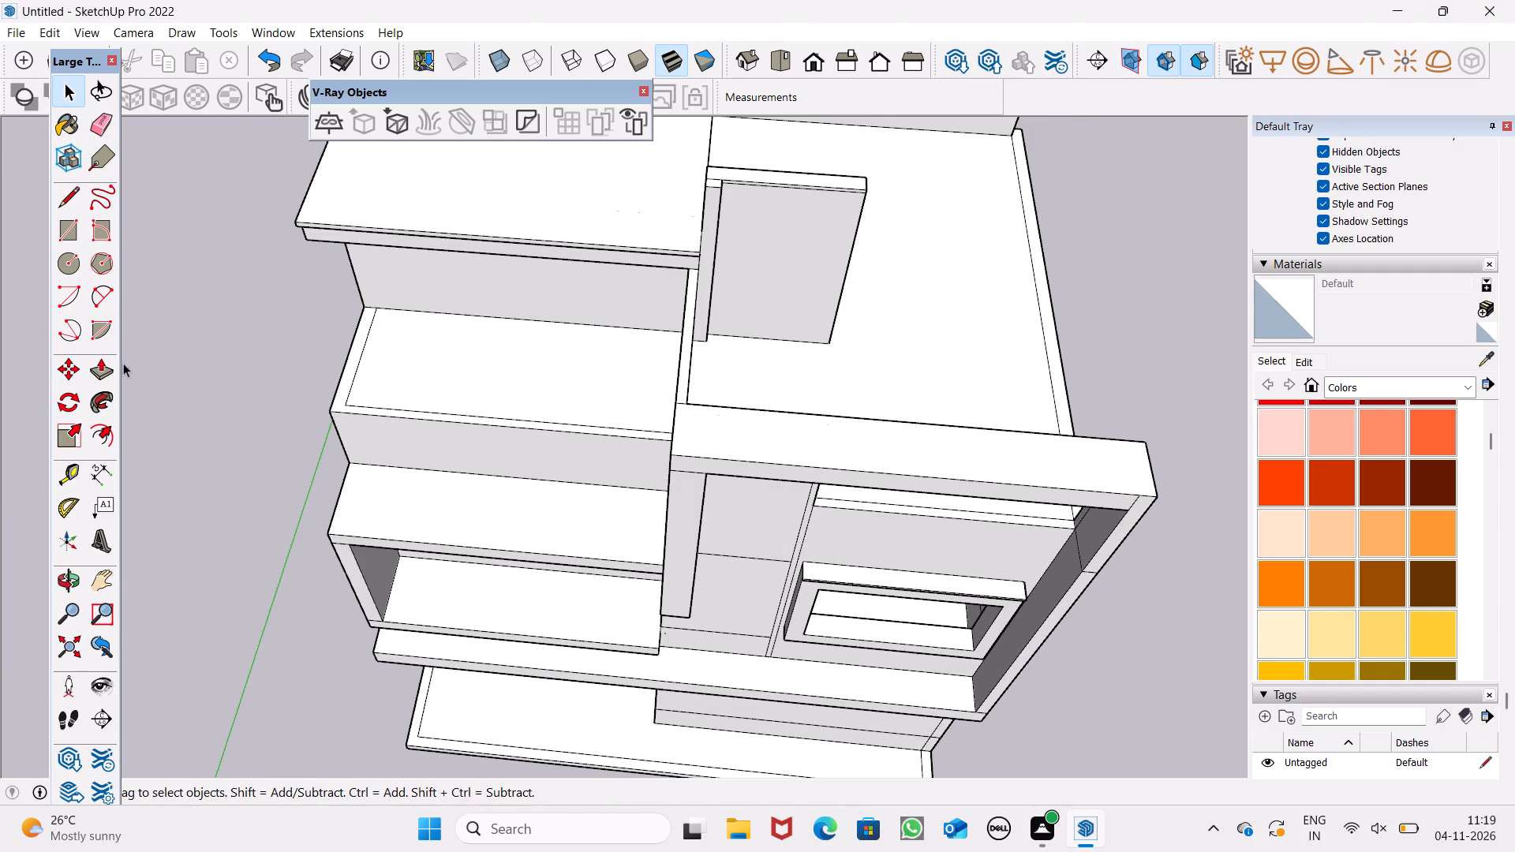
Push/Pull the beam's top face up 9 7/8" to make the beam taller.
left_click(103, 363)
scroll(941, 432, "down", 3)
middle_click_drag(928, 434, 847, 278)
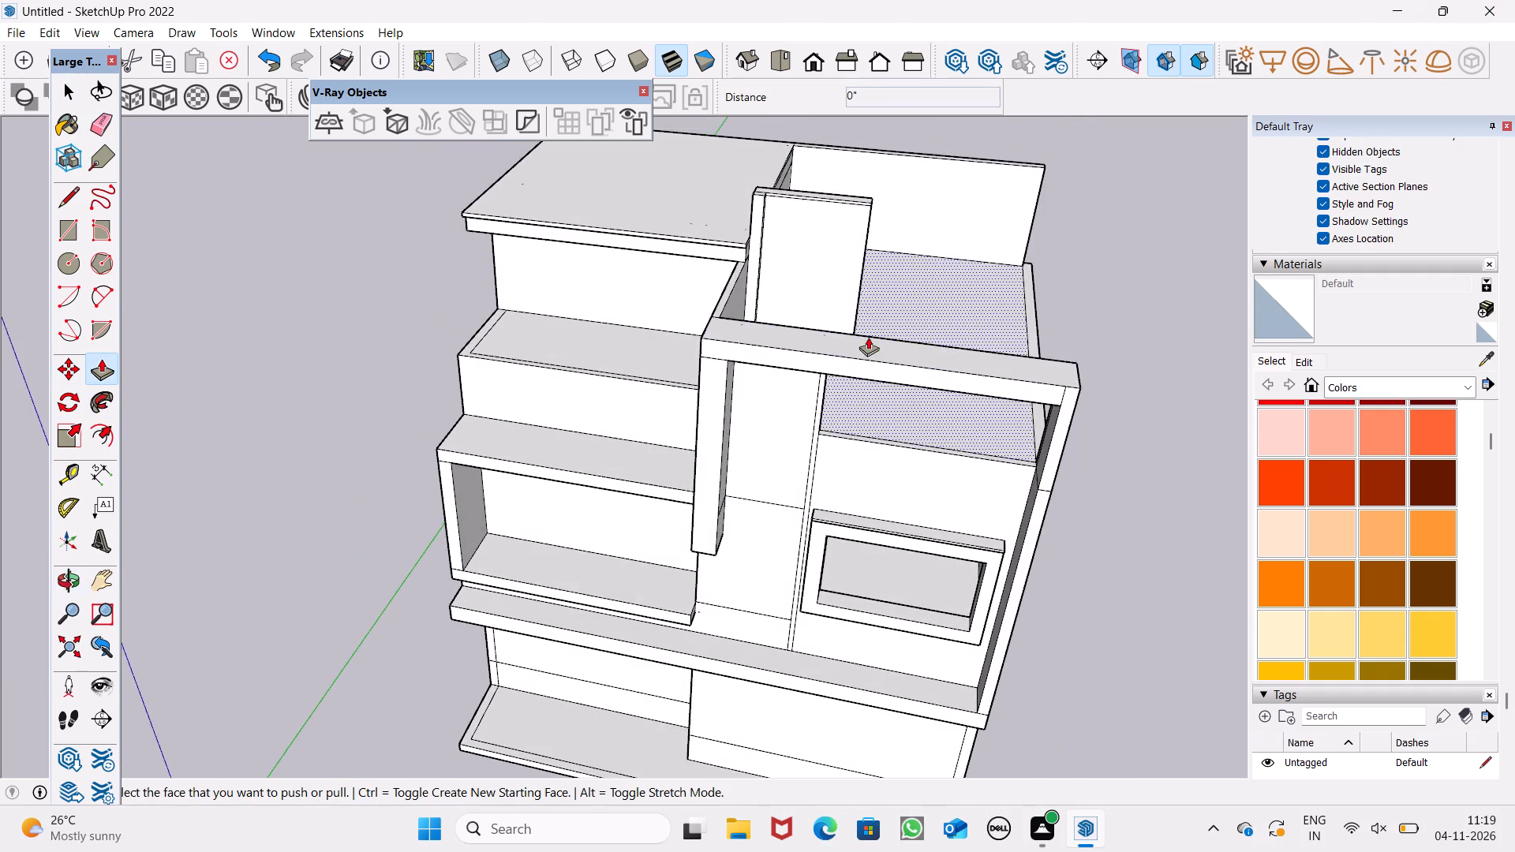
scroll(868, 337, "up", 3)
scroll(621, 363, "up", 4)
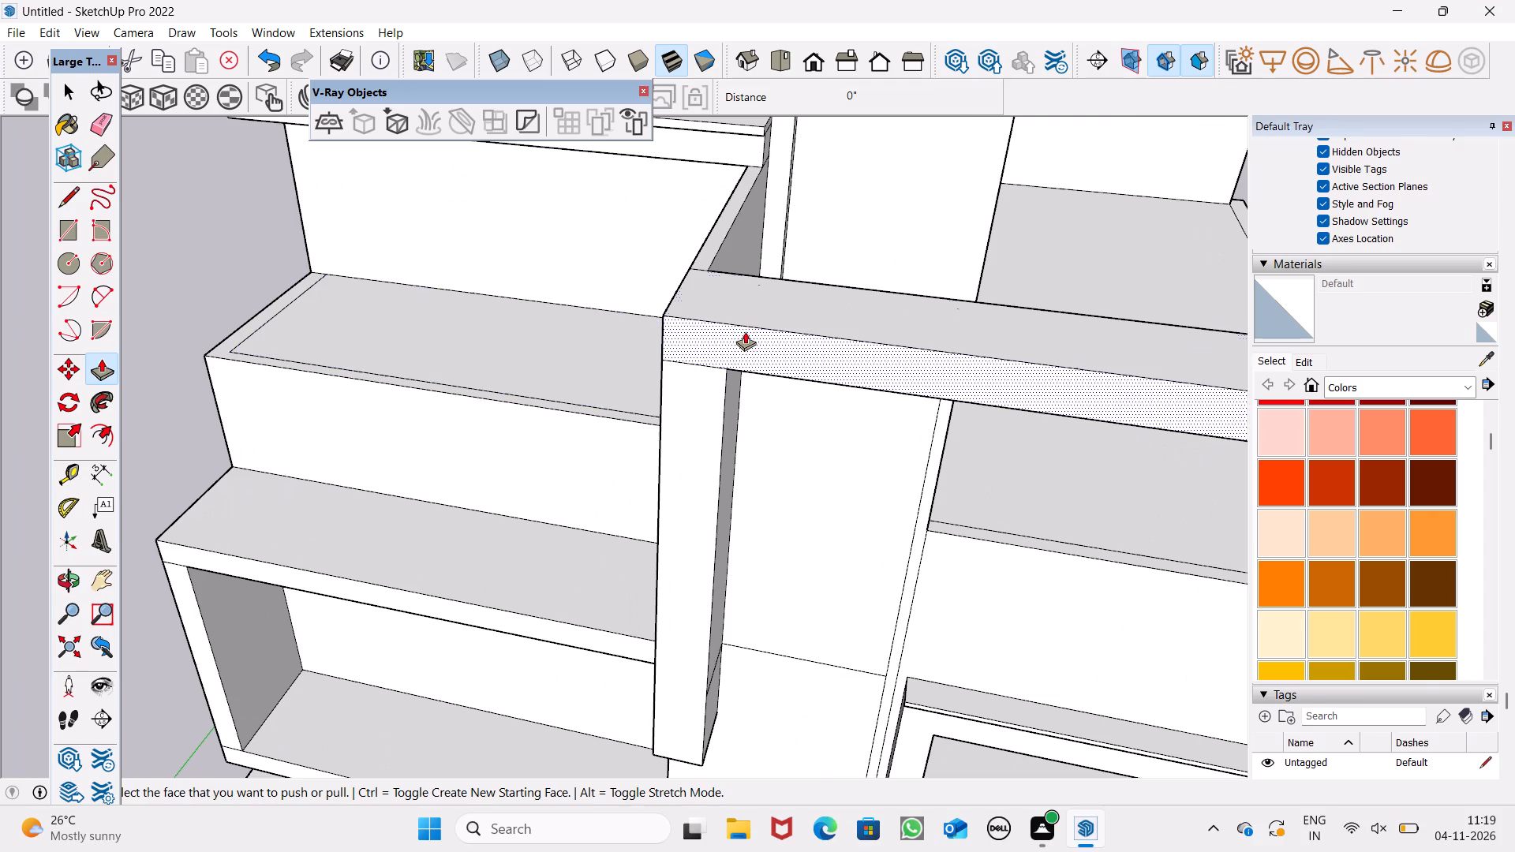
left_click_drag(739, 305, 742, 275)
Push/Pull the beam's top face up another 3".
scroll(697, 282, "down", 6)
middle_click_drag(773, 408, 830, 208)
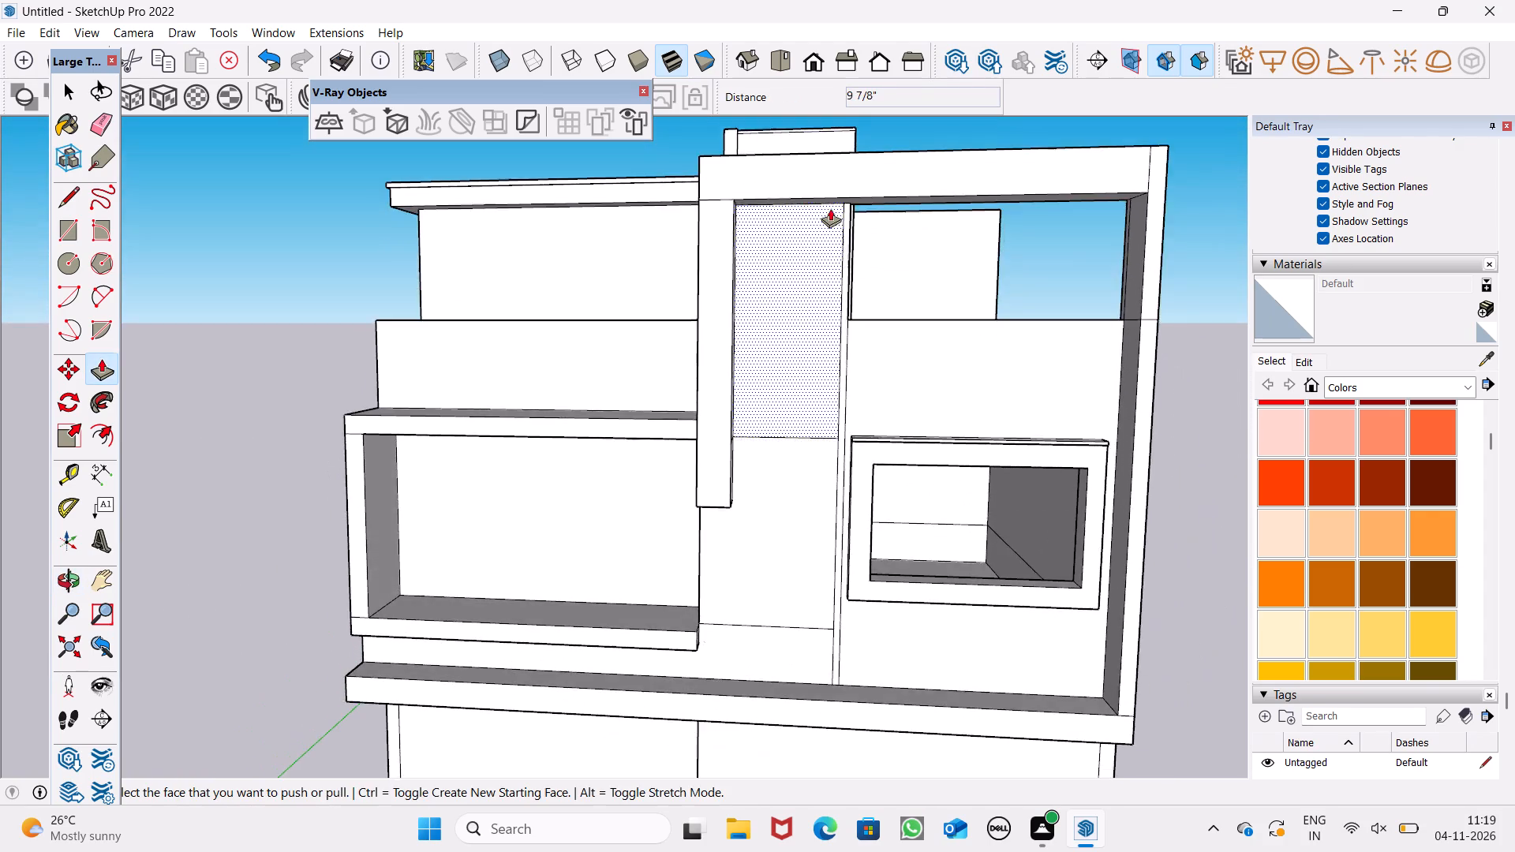
scroll(792, 250, "down", 5)
middle_click_drag(1154, 278, 1059, 507)
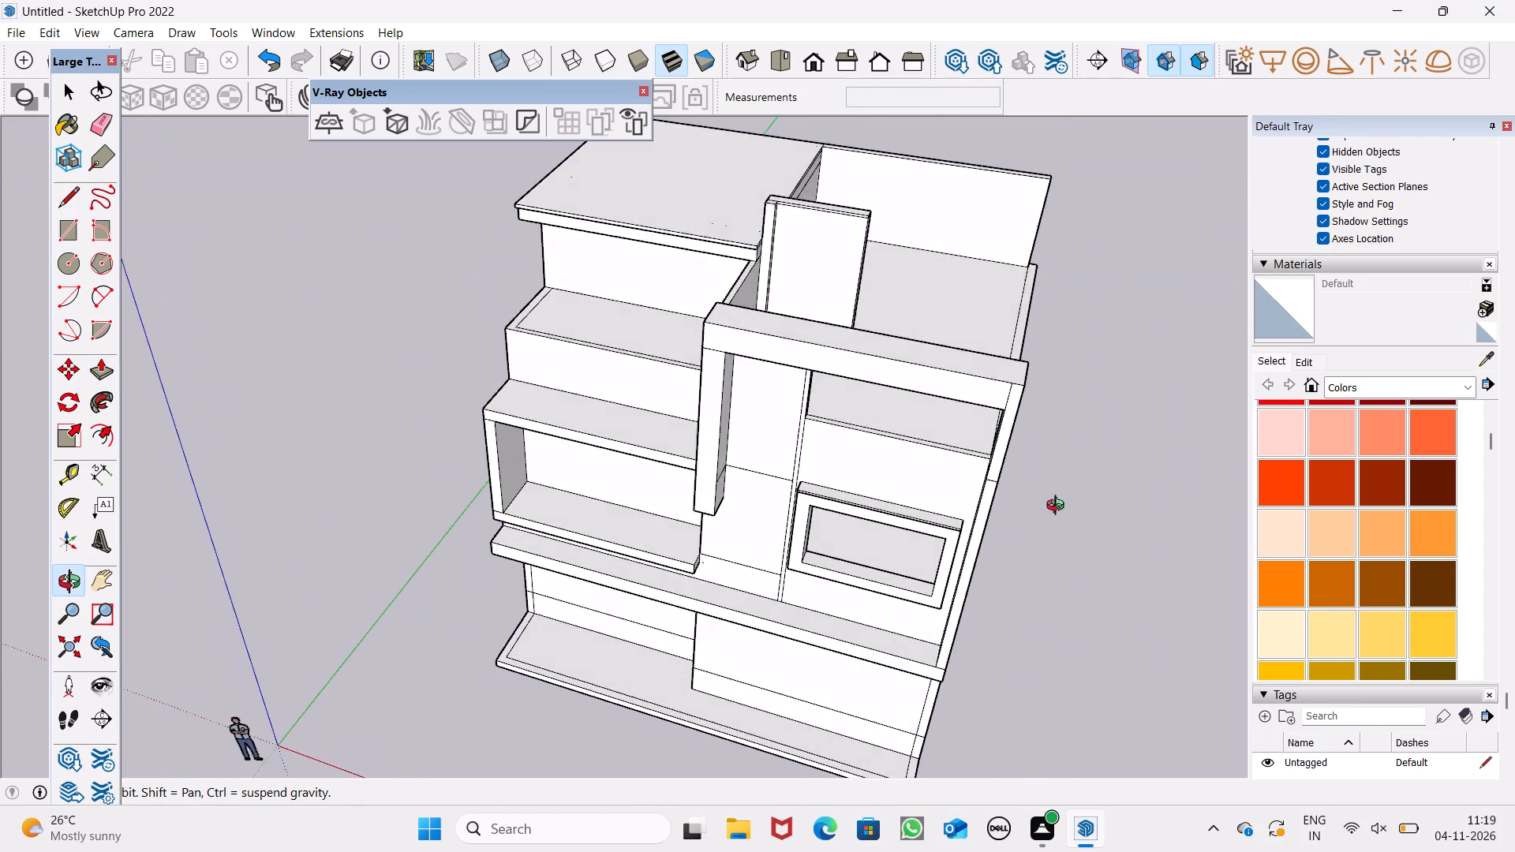
middle_click_drag(1059, 507, 1111, 469)
scroll(1112, 462, "up", 1)
scroll(861, 207, "up", 4)
scroll(866, 267, "down", 2)
middle_click_drag(857, 395, 970, 413)
scroll(698, 232, "up", 4)
scroll(699, 372, "up", 3)
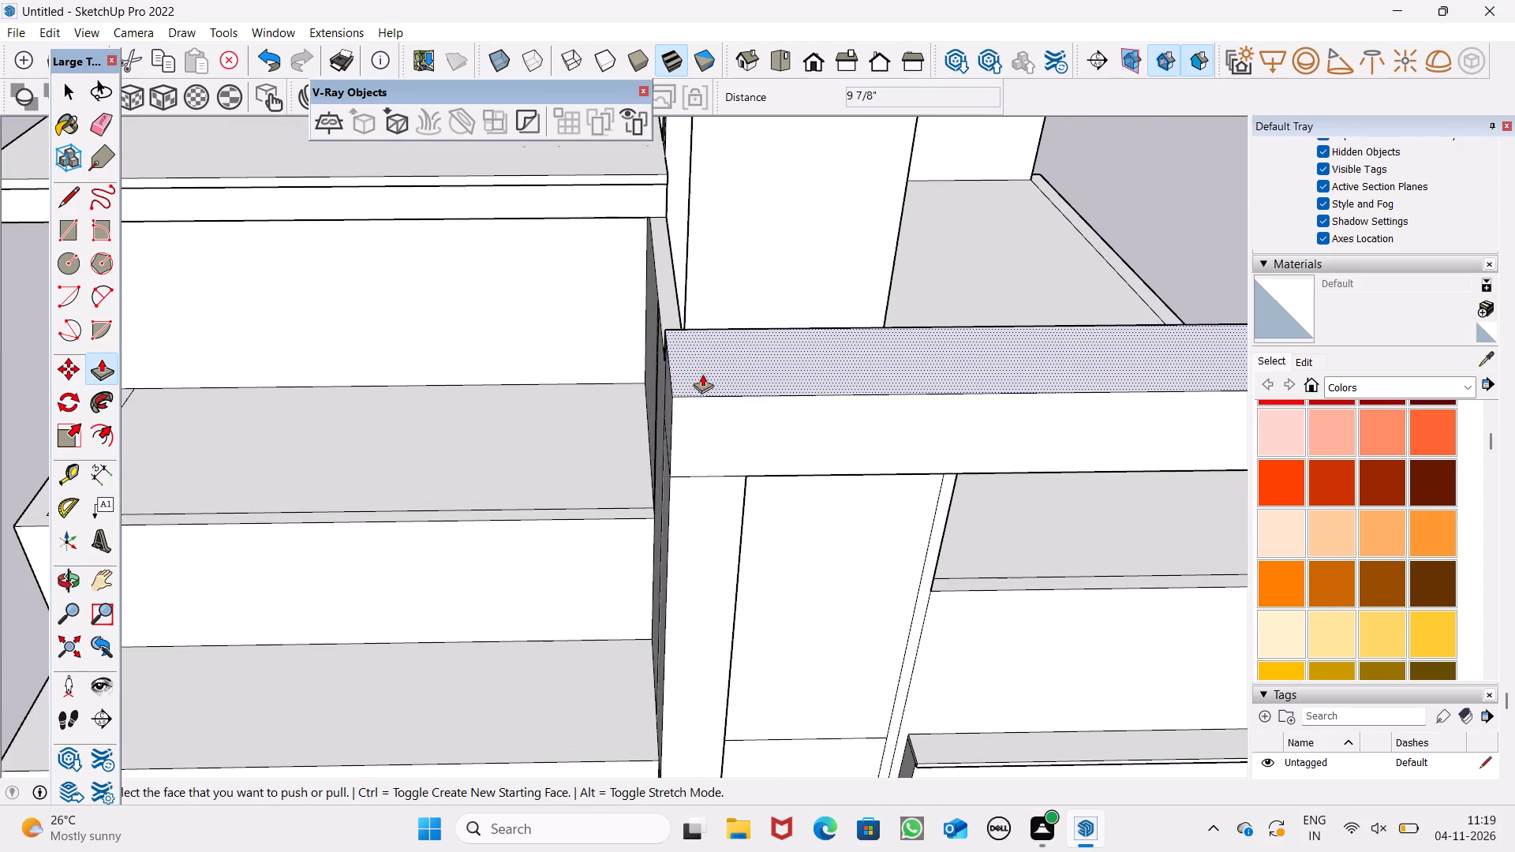
left_click_drag(698, 377, 700, 366)
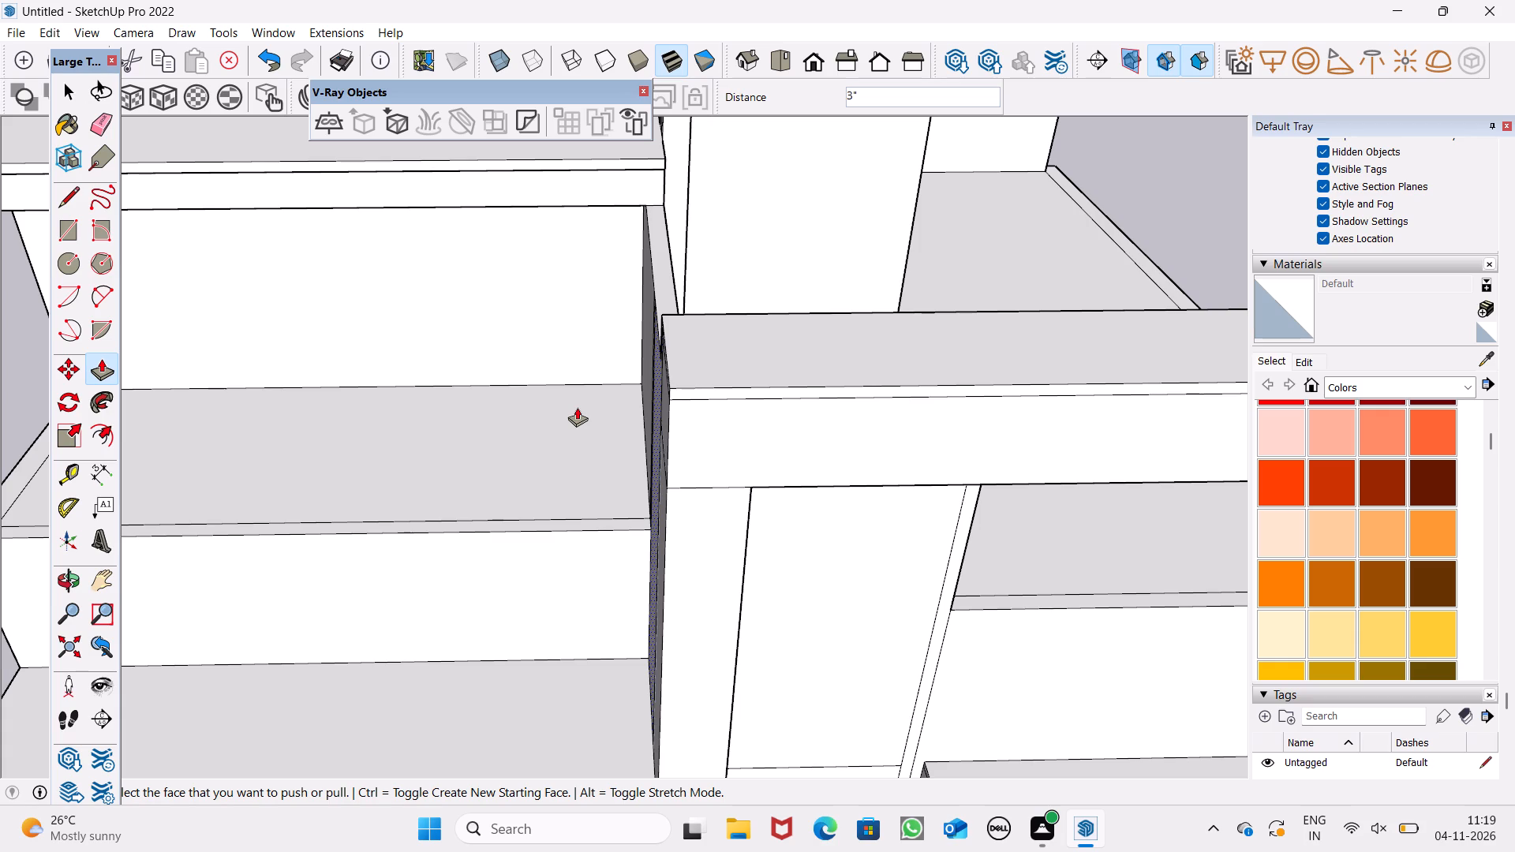
Erase the seam between the beam and fin on the front face and the line across the fin's inner side.
scroll(577, 401, "down", 2)
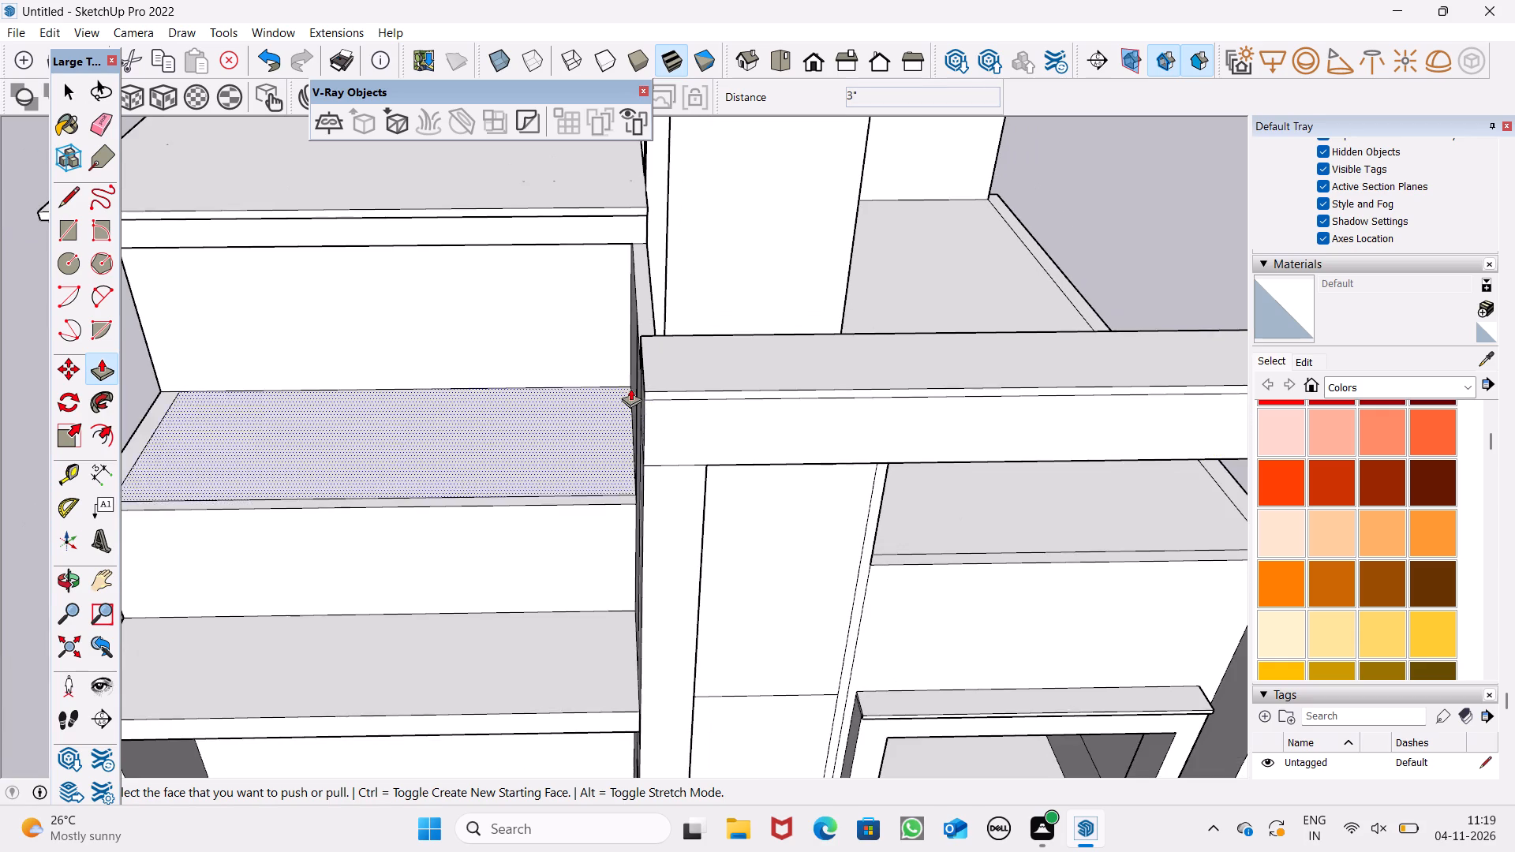
scroll(630, 388, "down", 4)
middle_click_drag(731, 597, 676, 317)
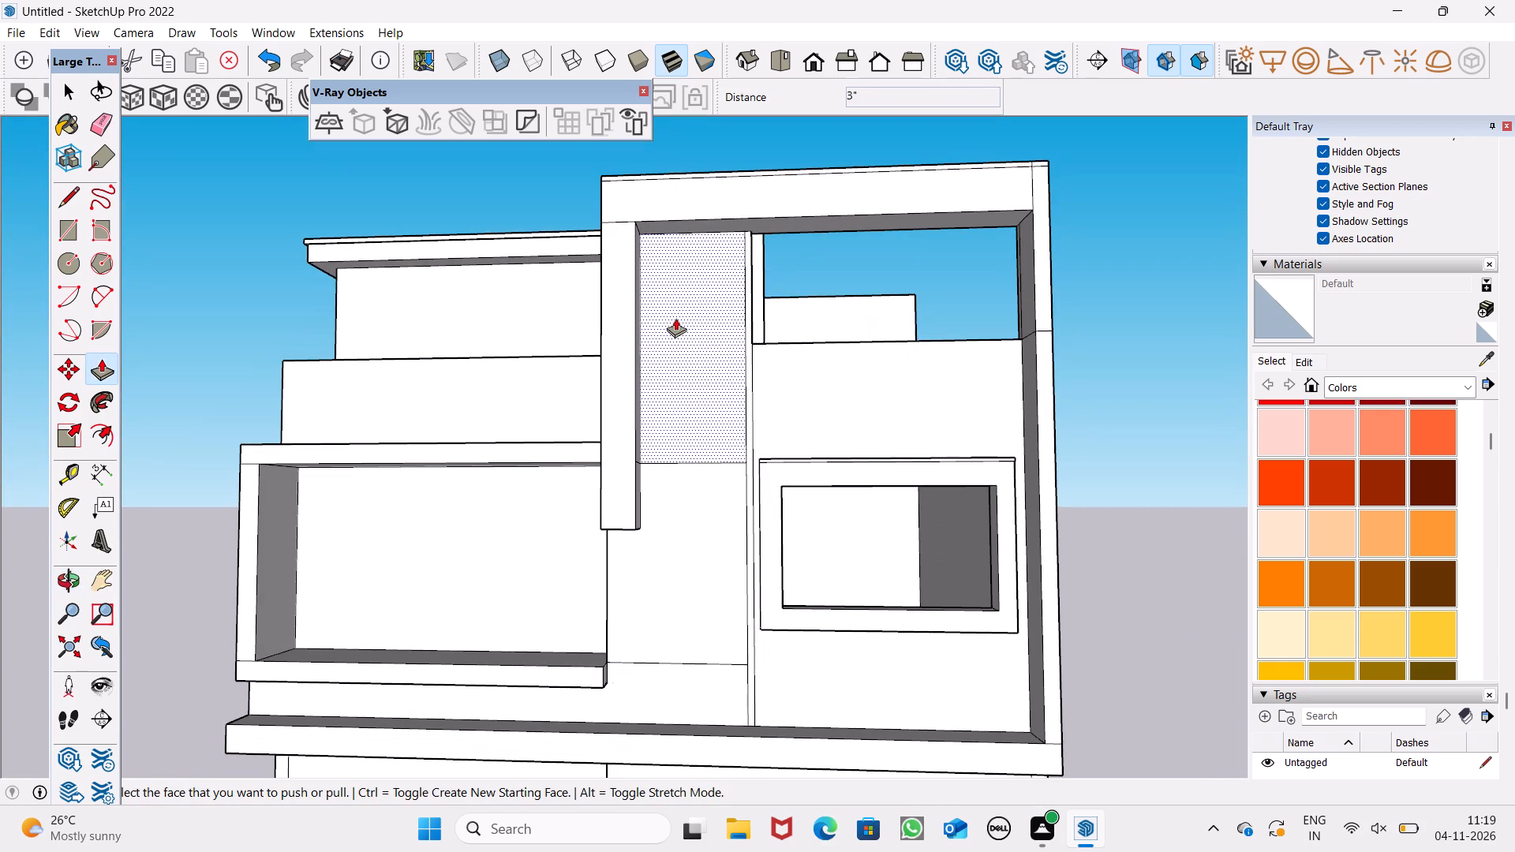
middle_click_drag(702, 542, 690, 420)
scroll(619, 442, "up", 2)
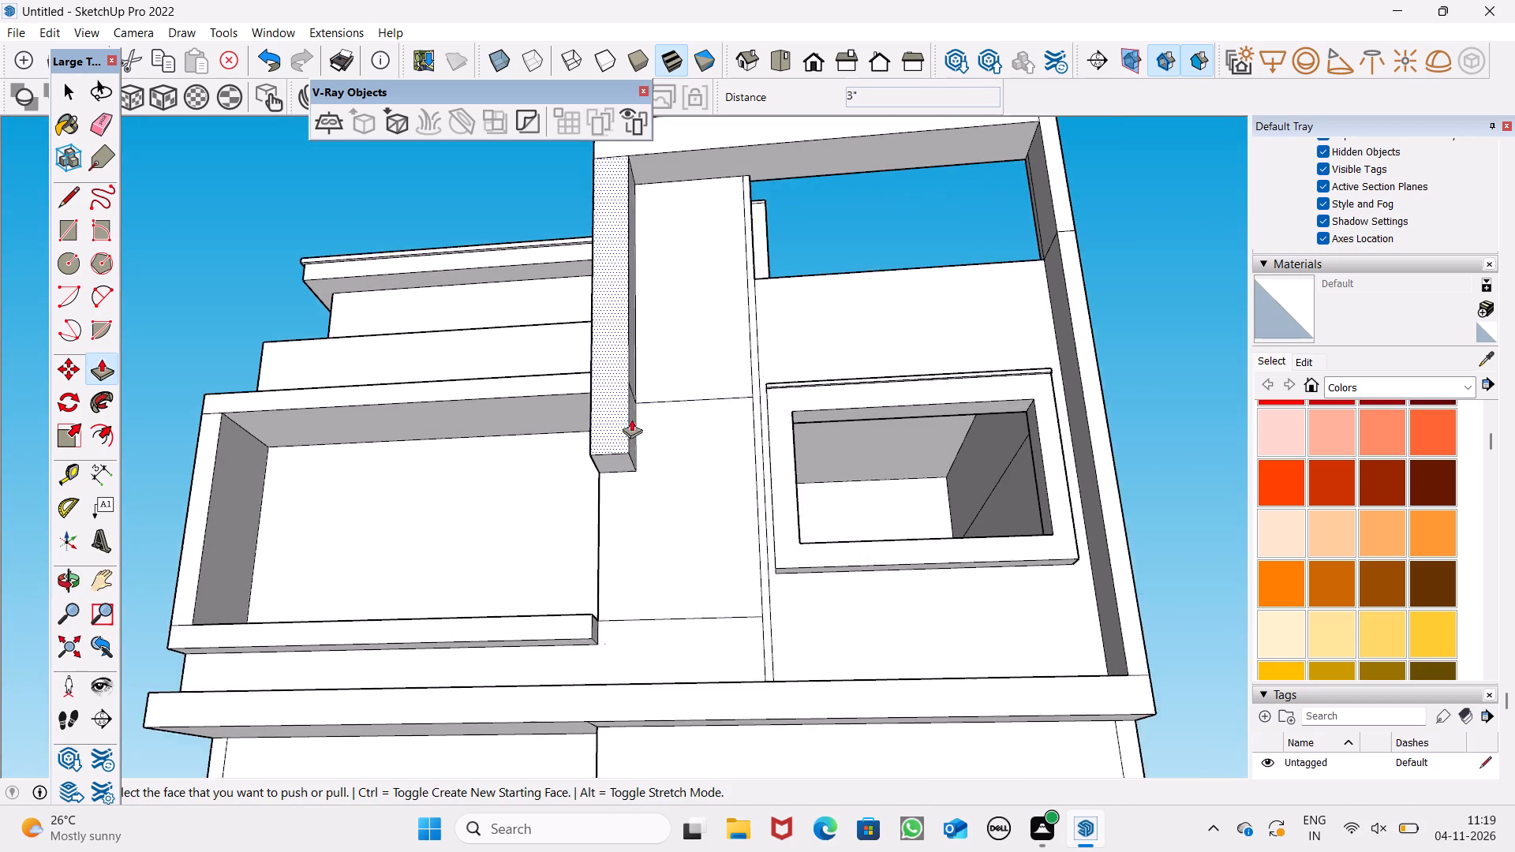
scroll(653, 398, "down", 4)
middle_click_drag(754, 442, 628, 676)
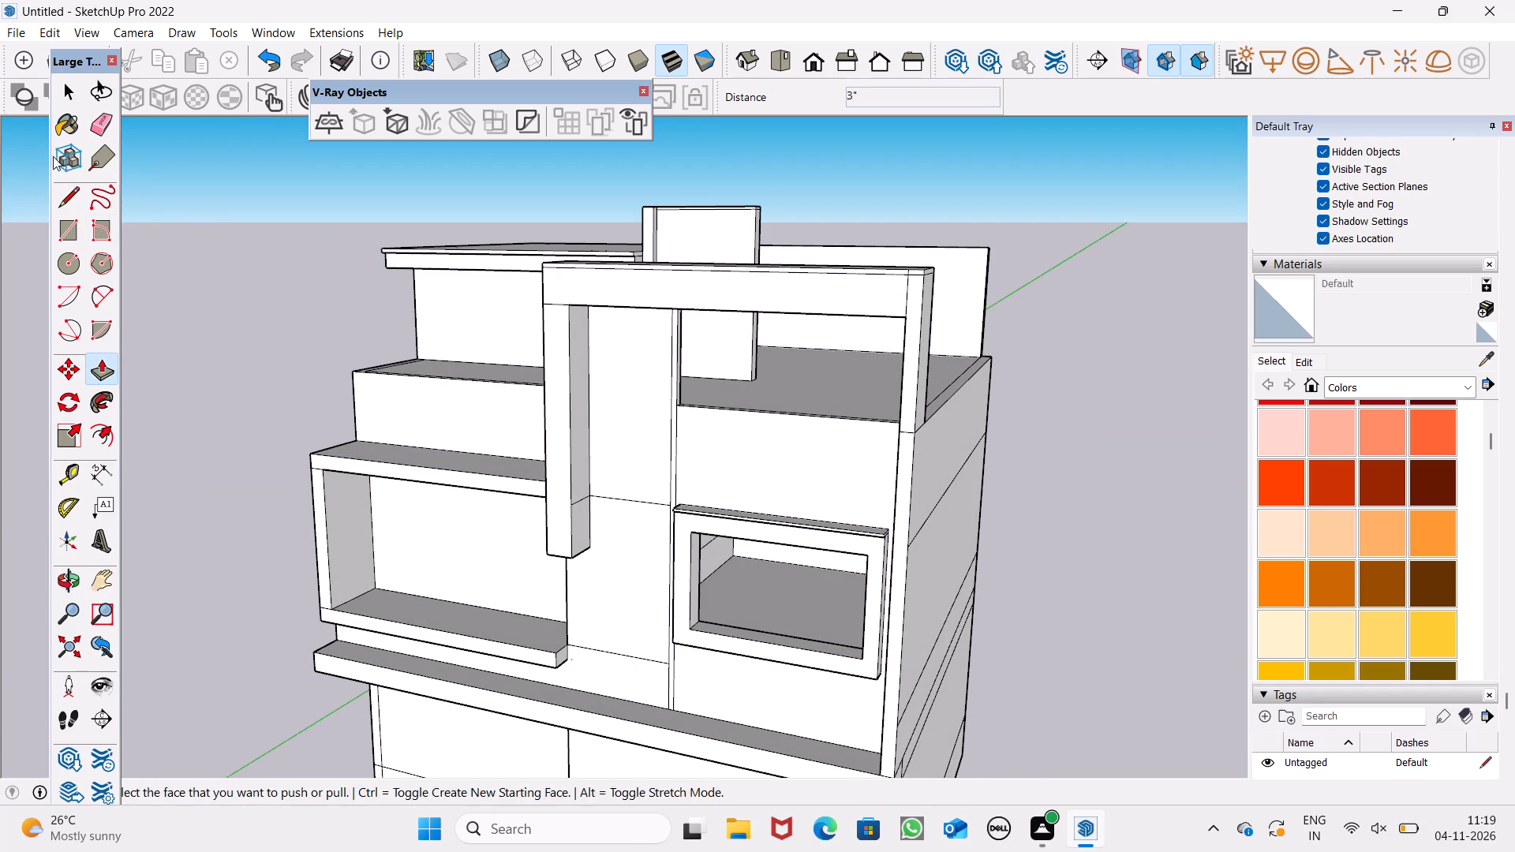
left_click(98, 122)
middle_click_drag(334, 309, 433, 348)
scroll(408, 342, "up", 1)
scroll(690, 615, "up", 3)
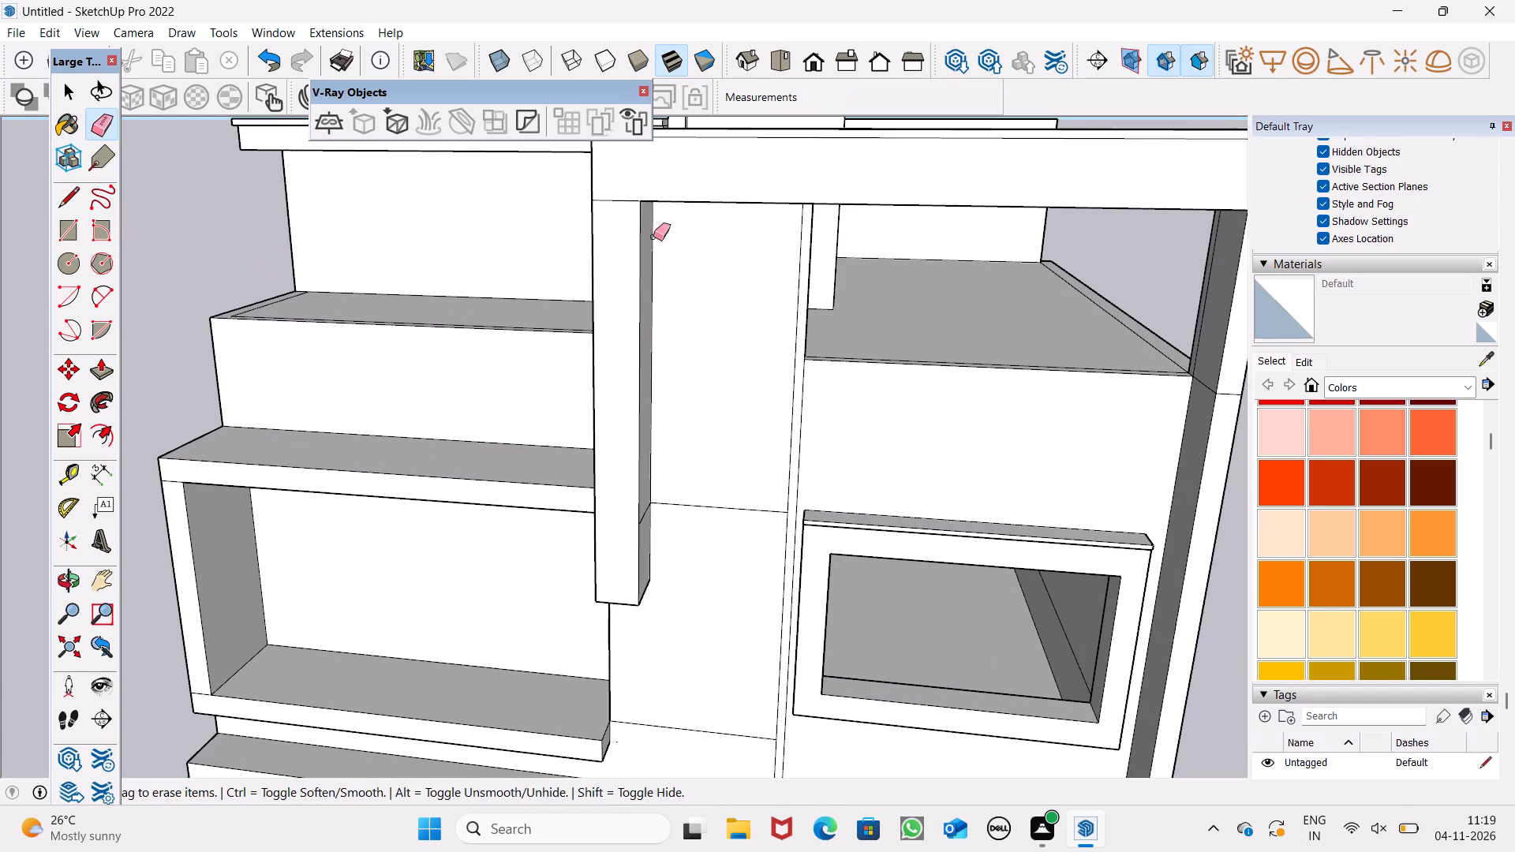
left_click_drag(621, 196, 619, 229)
middle_click_drag(642, 510, 541, 492)
scroll(611, 506, "up", 6)
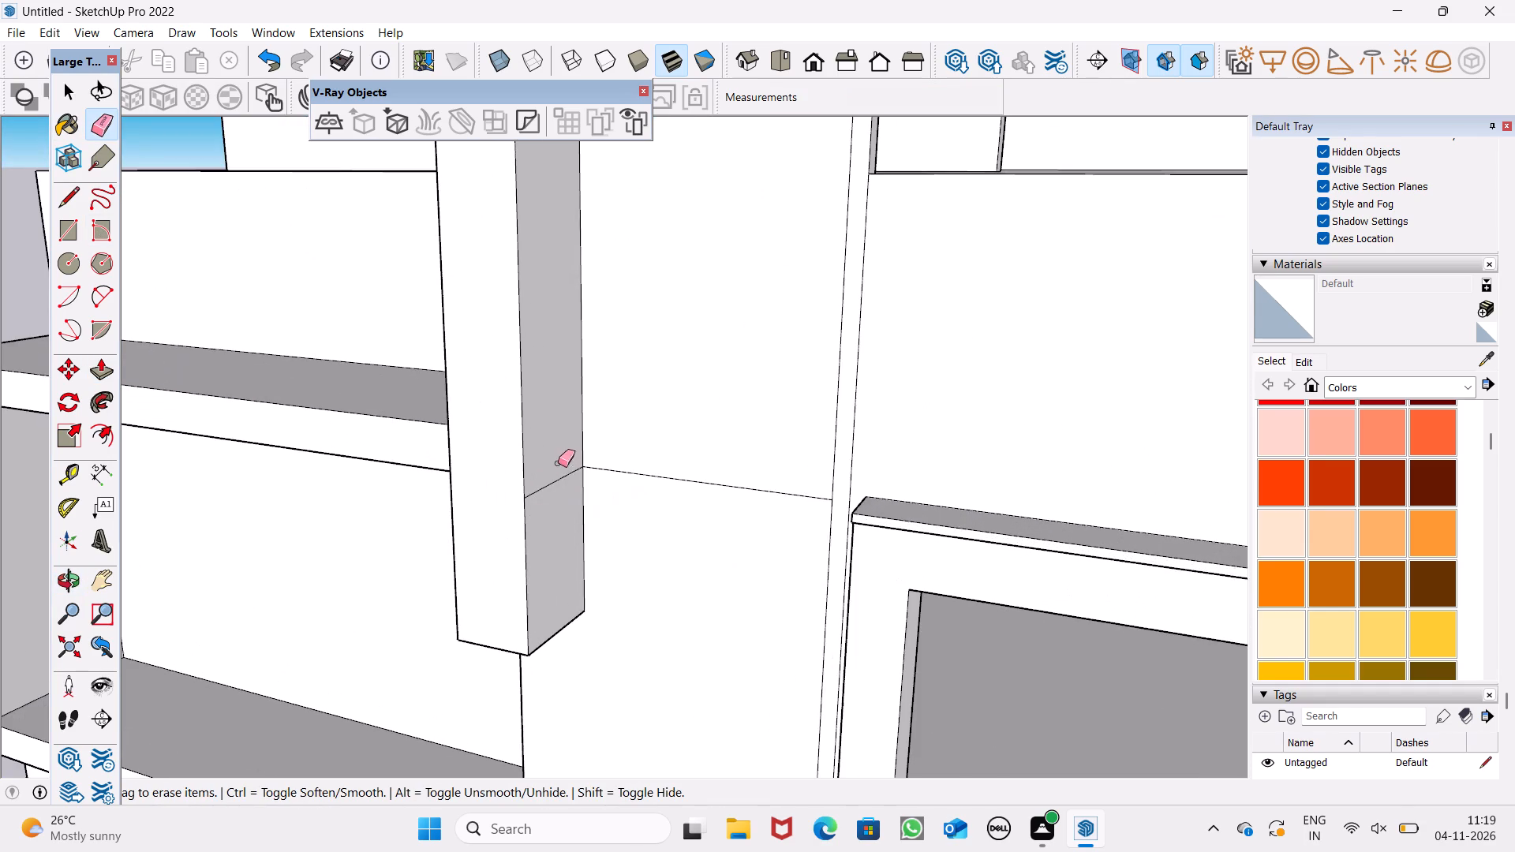
left_click_drag(559, 462, 562, 498)
Erase the short vertical line near the top of the beam's outer end face, above the stepped balconies.
scroll(552, 386, "down", 4)
middle_click_drag(600, 387, 719, 156)
scroll(633, 321, "down", 2)
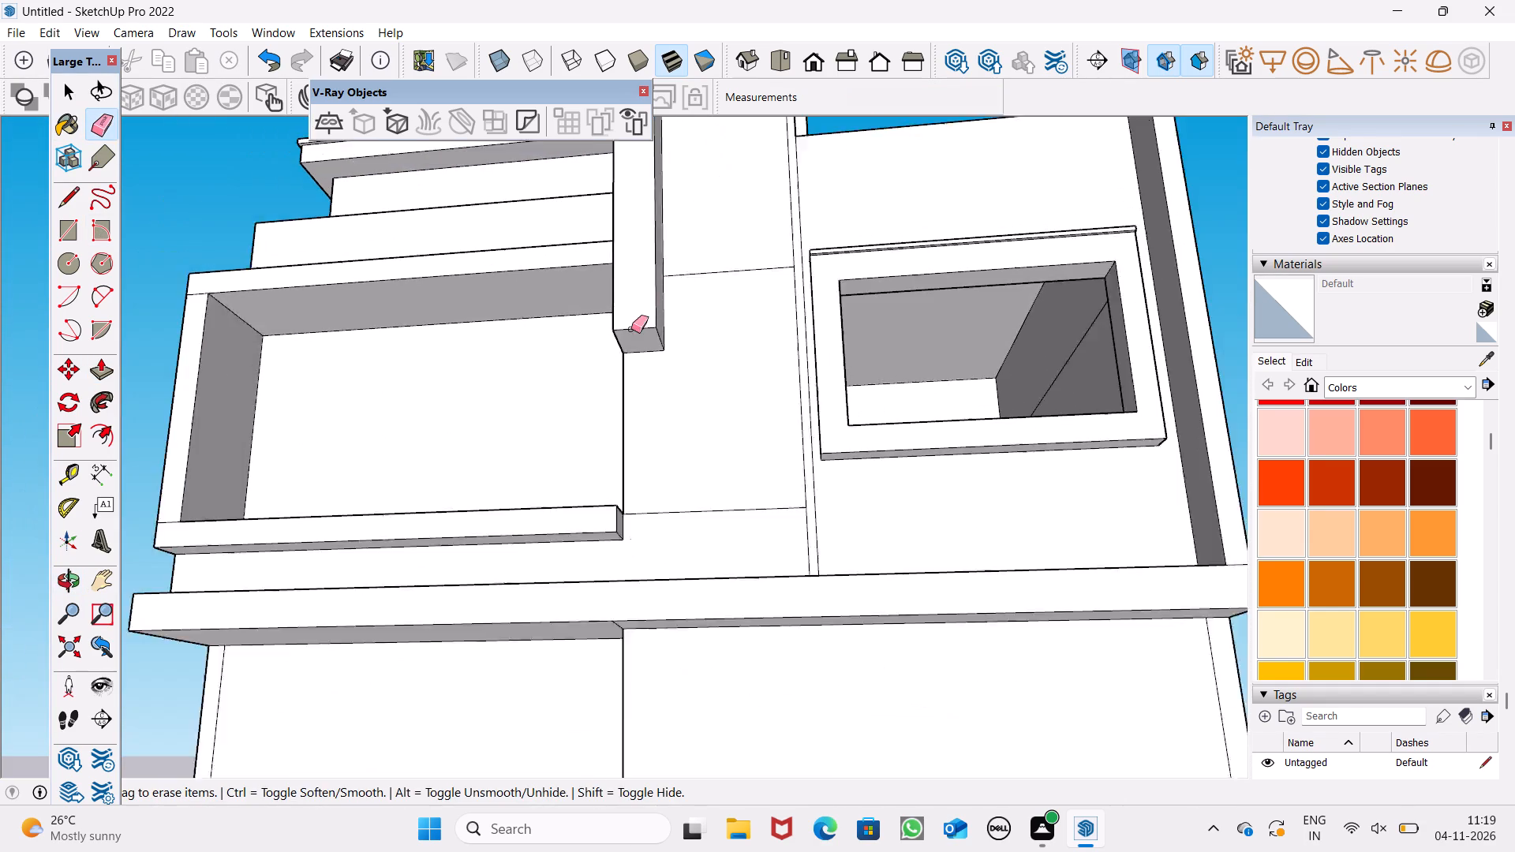
scroll(631, 329, "down", 2)
middle_click_drag(660, 388, 787, 511)
scroll(653, 430, "down", 4)
middle_click_drag(891, 414, 899, 555)
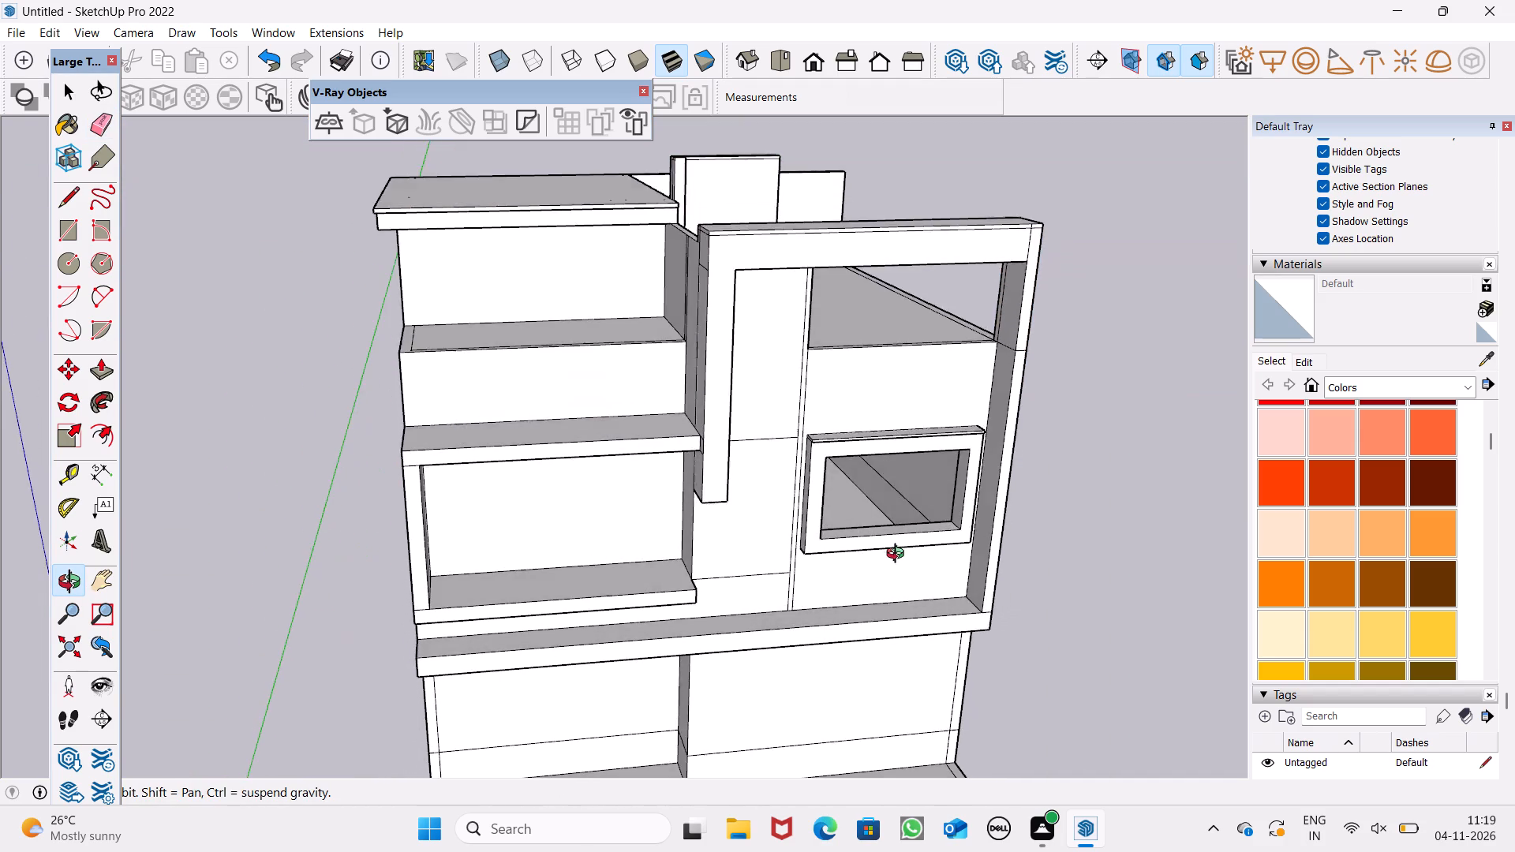
middle_click_drag(899, 555, 1251, 583)
scroll(721, 267, "up", 7)
scroll(711, 226, "down", 5)
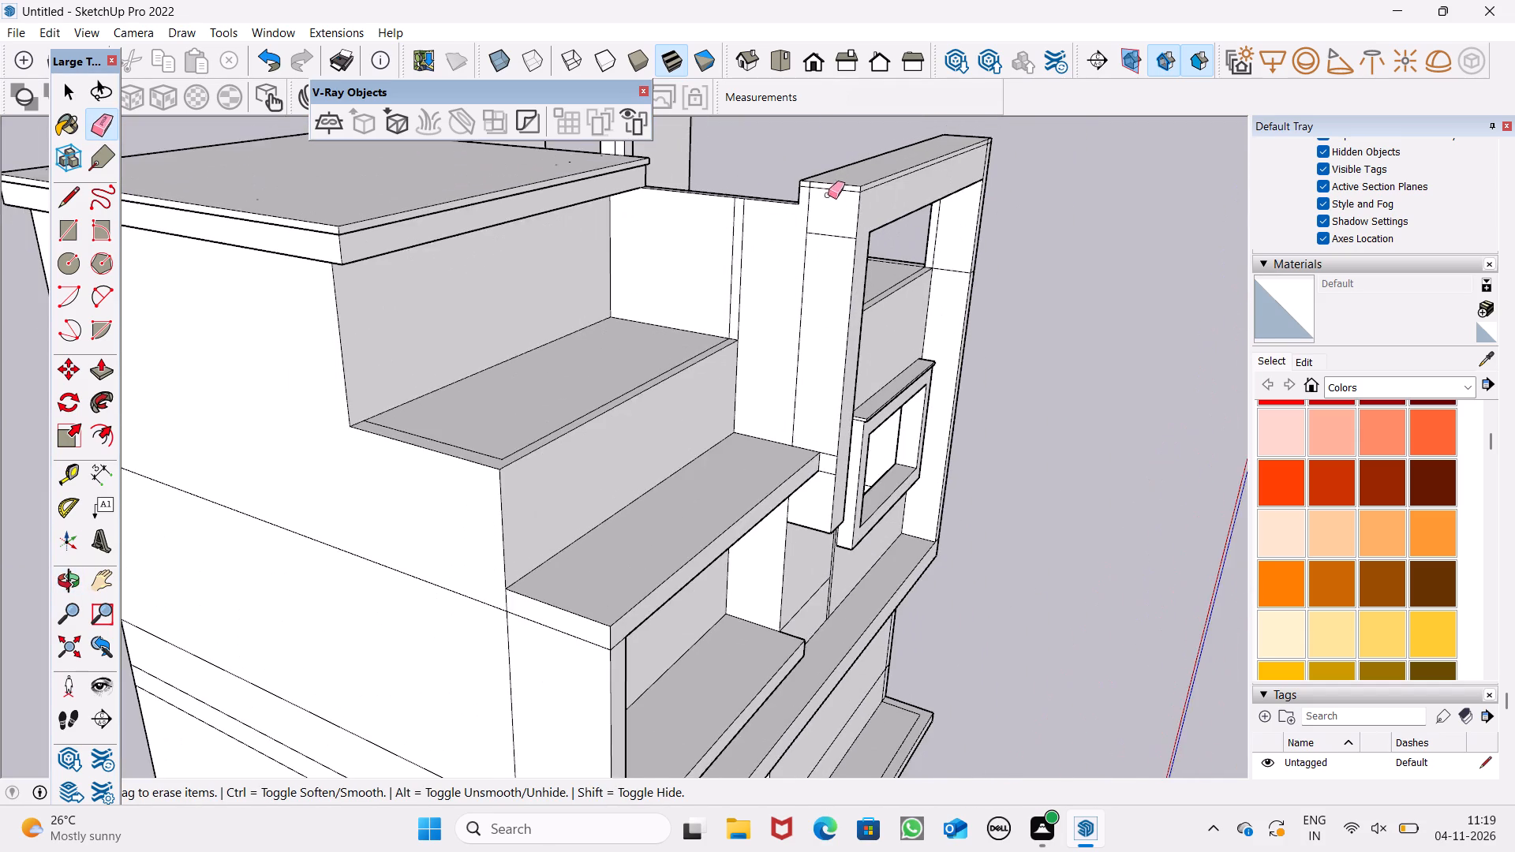
scroll(832, 186, "up", 11)
scroll(751, 193, "up", 6)
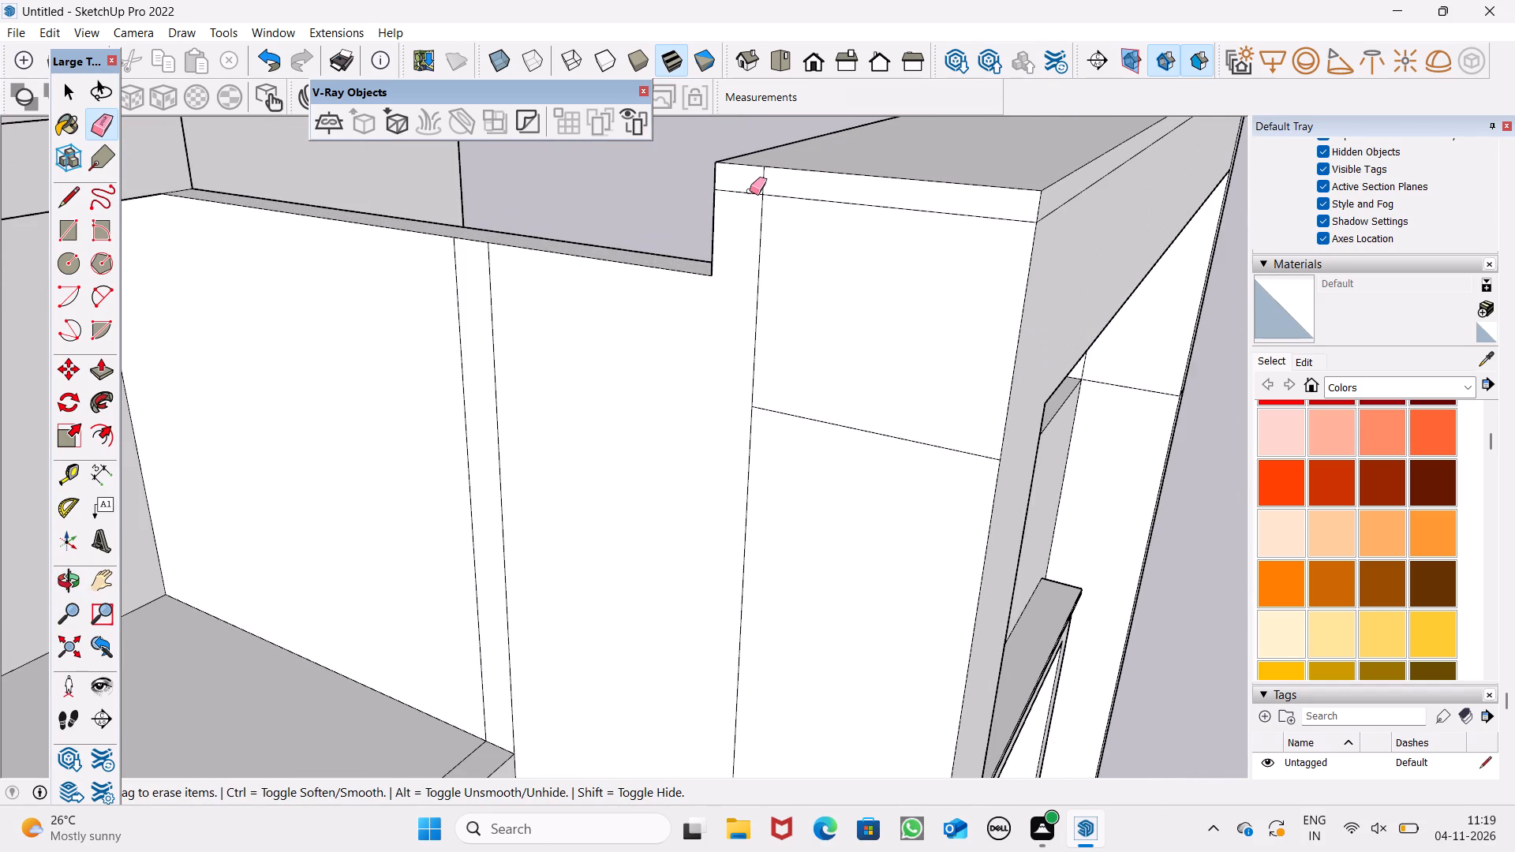
left_click_drag(775, 175, 761, 185)
scroll(733, 145, "down", 5)
middle_click_drag(844, 238, 502, 295)
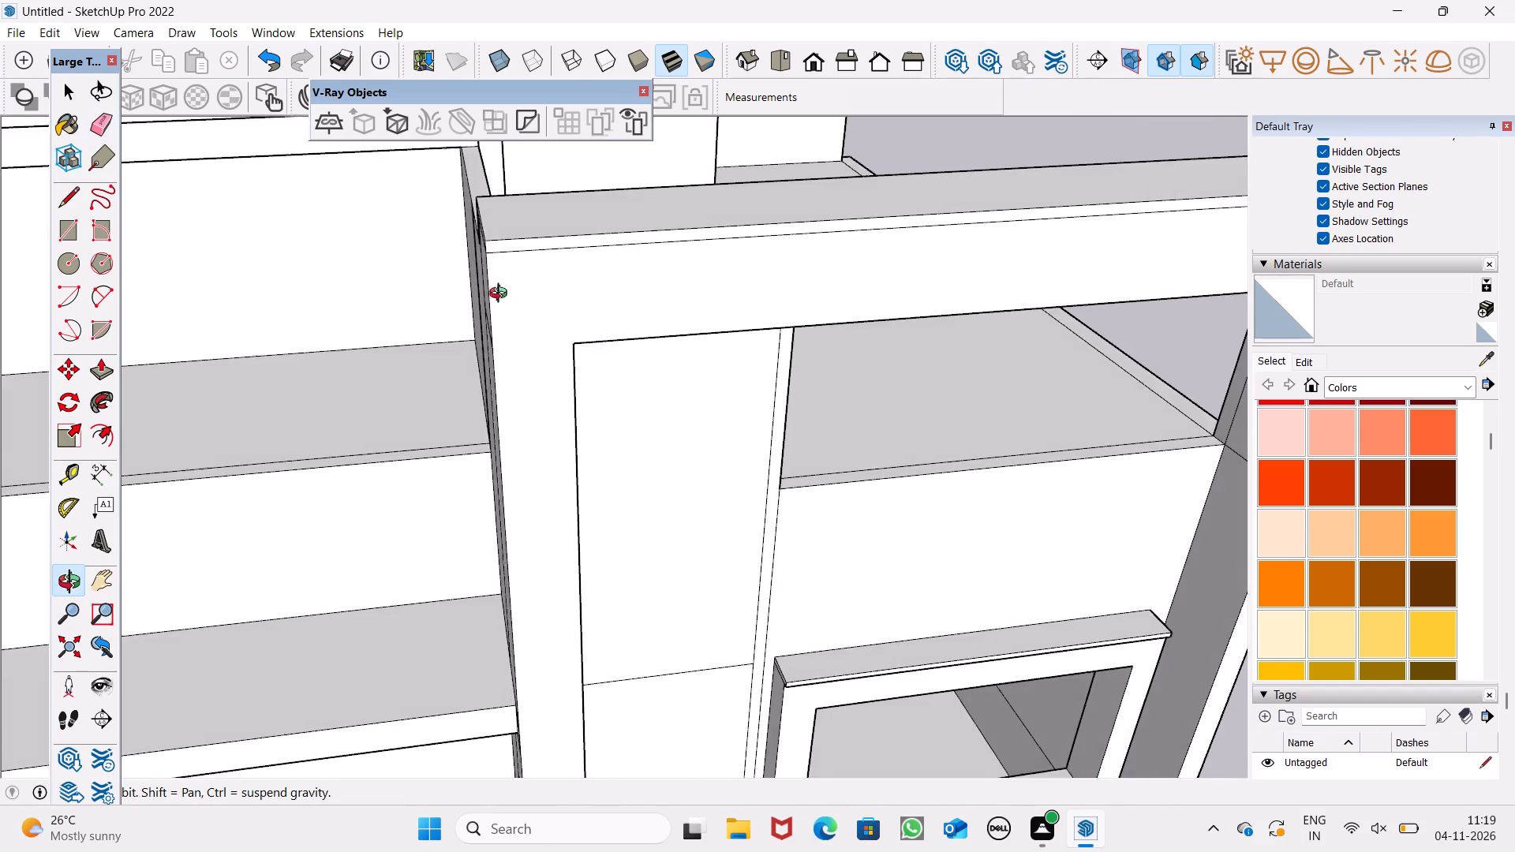
Erase the short vertical line crossing the thin strip along the beam's top, above the pier.
middle_click_drag(502, 295, 574, 151)
scroll(567, 240, "down", 8)
scroll(982, 222, "up", 7)
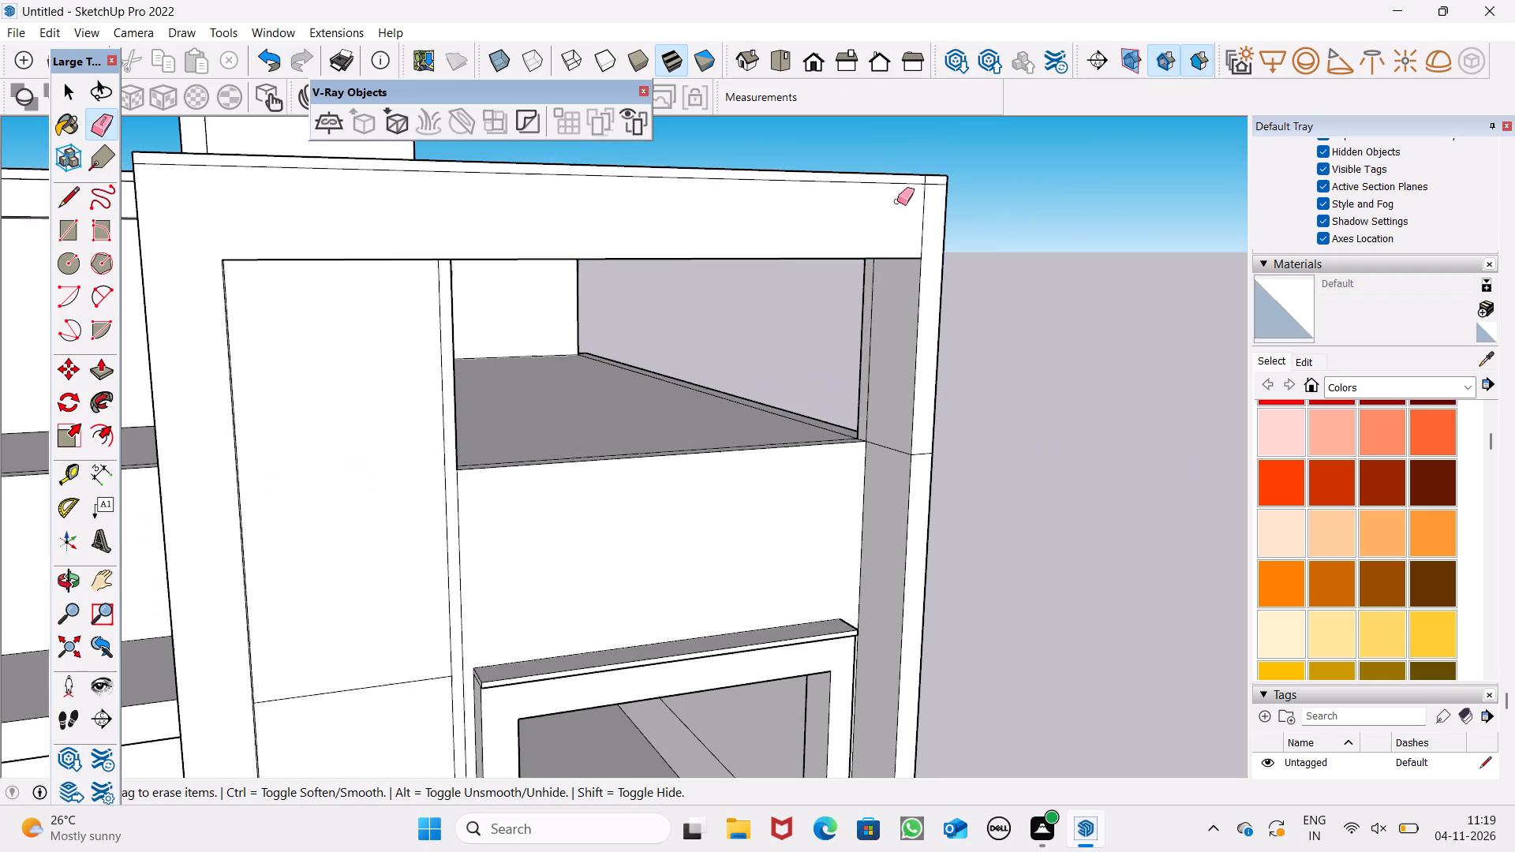
scroll(919, 162, "up", 13)
left_click_drag(928, 208, 952, 206)
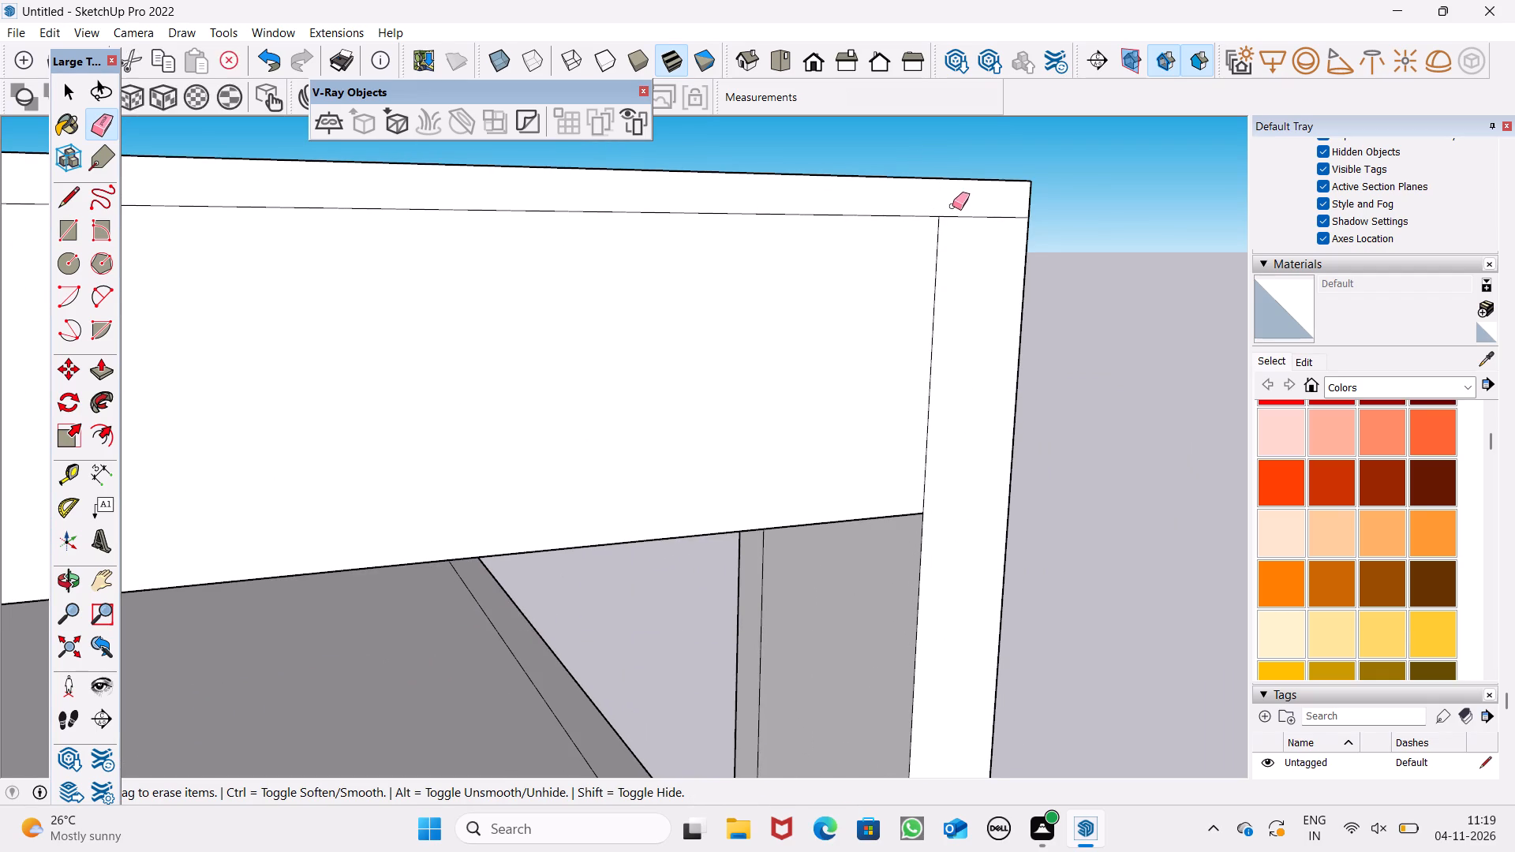
Push/Pull the joined front face of the beam and hanging fin by 1 3/4".
scroll(957, 230, "down", 6)
scroll(868, 203, "down", 15)
middle_click_drag(445, 275, 565, 479)
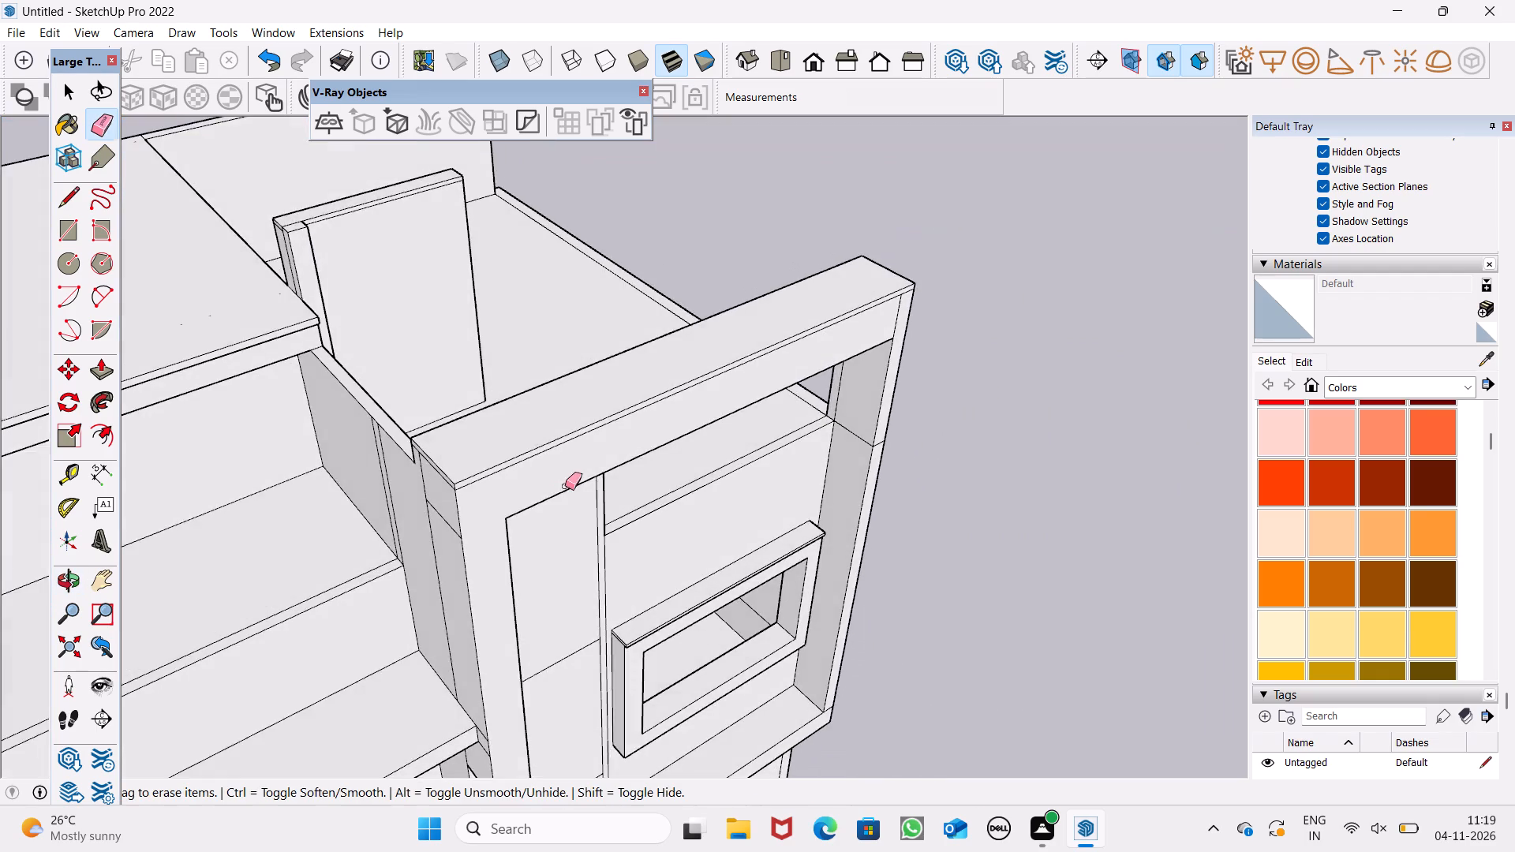
scroll(542, 513, "up", 5)
left_click(103, 380)
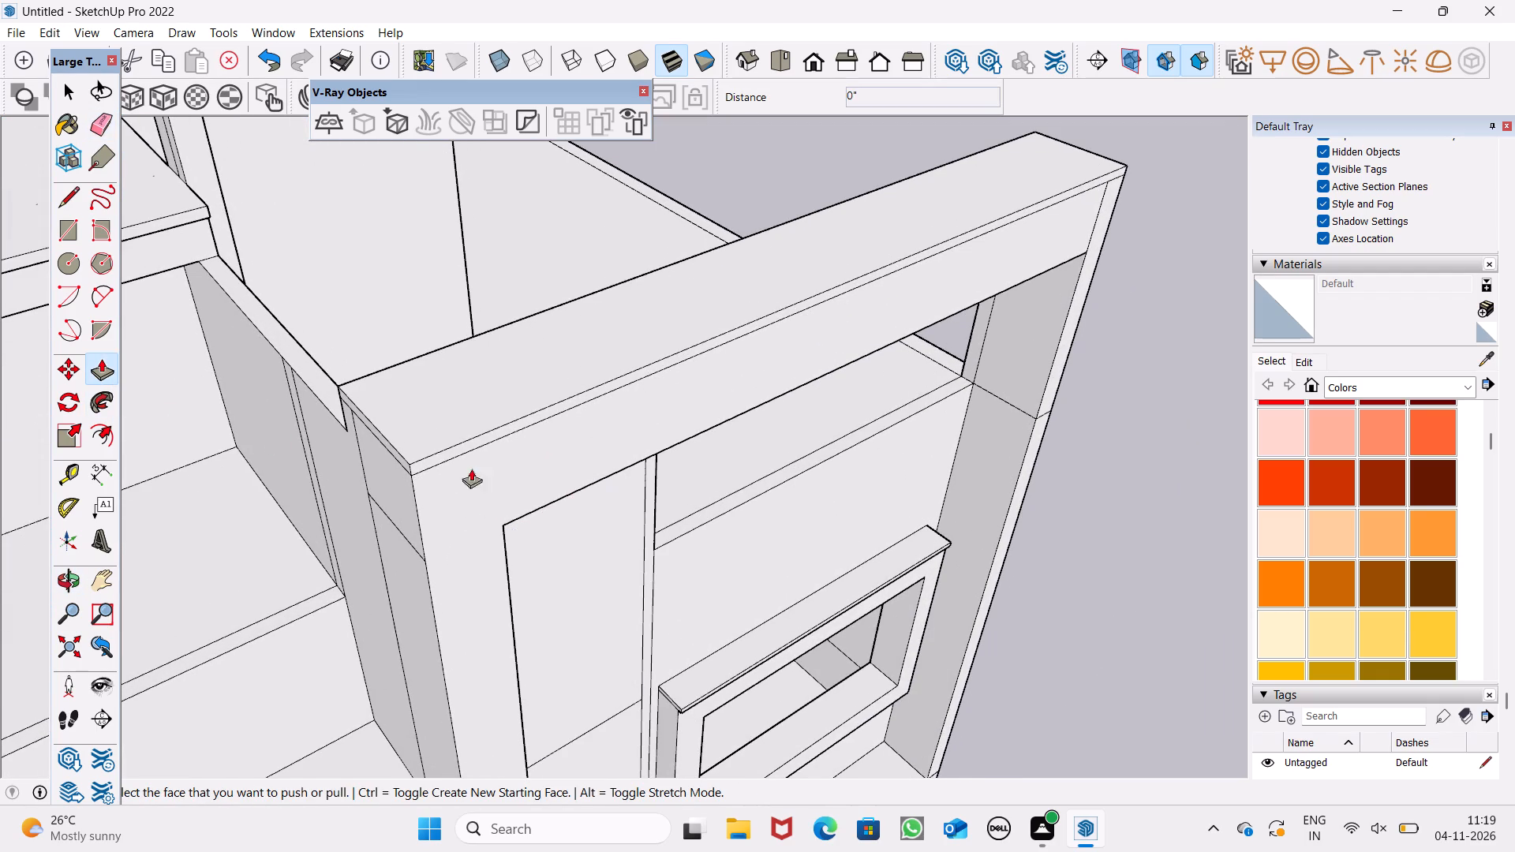
scroll(451, 461, "up", 5)
left_click_drag(414, 480, 421, 487)
scroll(391, 458, "down", 3)
middle_click_drag(573, 505, 573, 438)
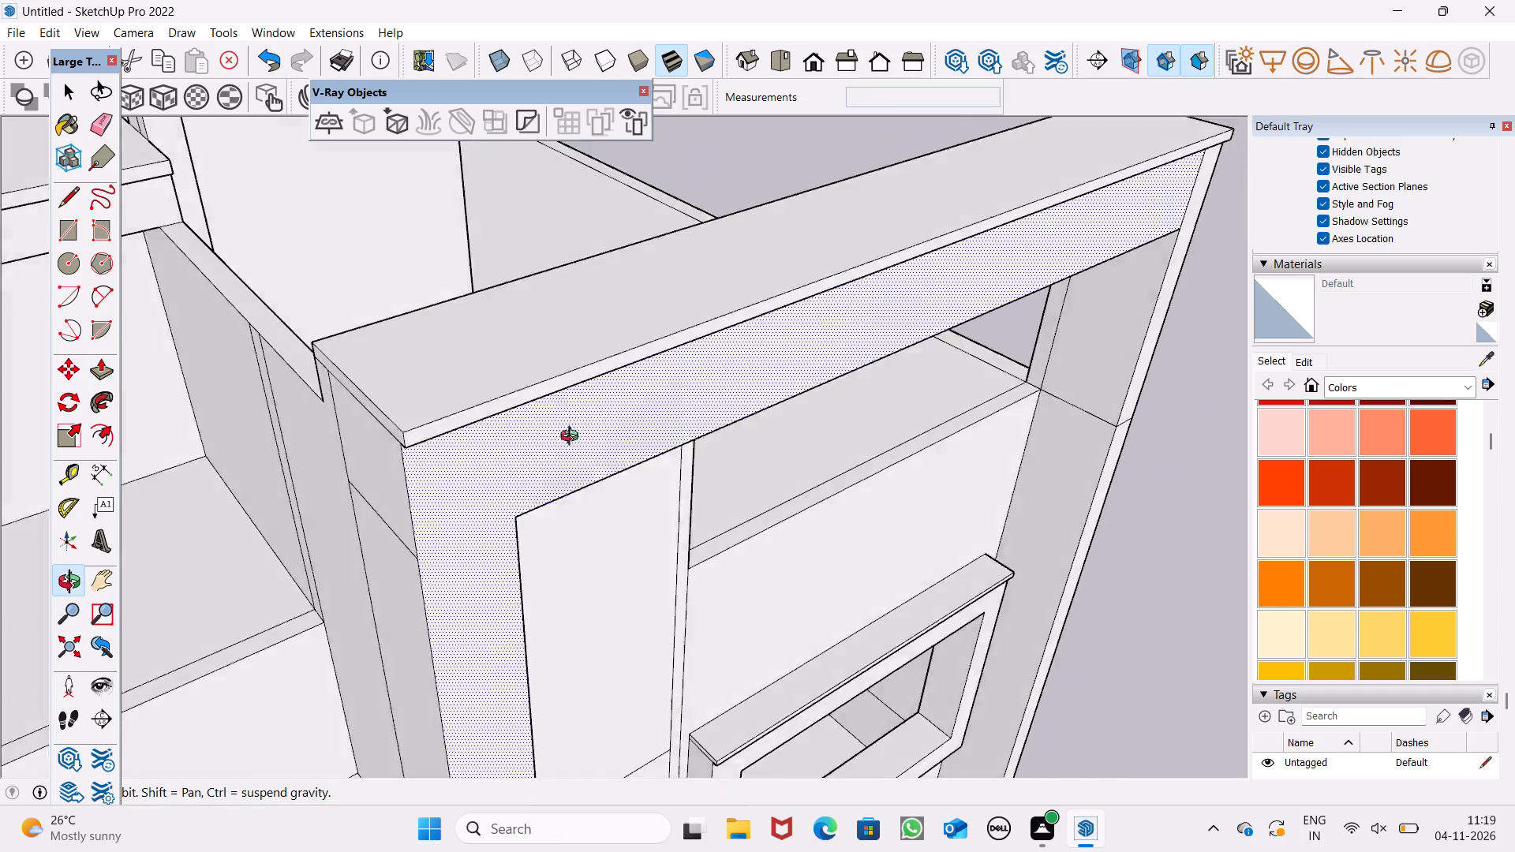
middle_click_drag(573, 438, 540, 294)
scroll(545, 303, "up", 1)
scroll(408, 402, "down", 3)
middle_click_drag(558, 172, 297, 10)
scroll(689, 455, "down", 4)
middle_click_drag(689, 453, 599, 286)
scroll(798, 312, "down", 3)
middle_click_drag(871, 346, 913, 473)
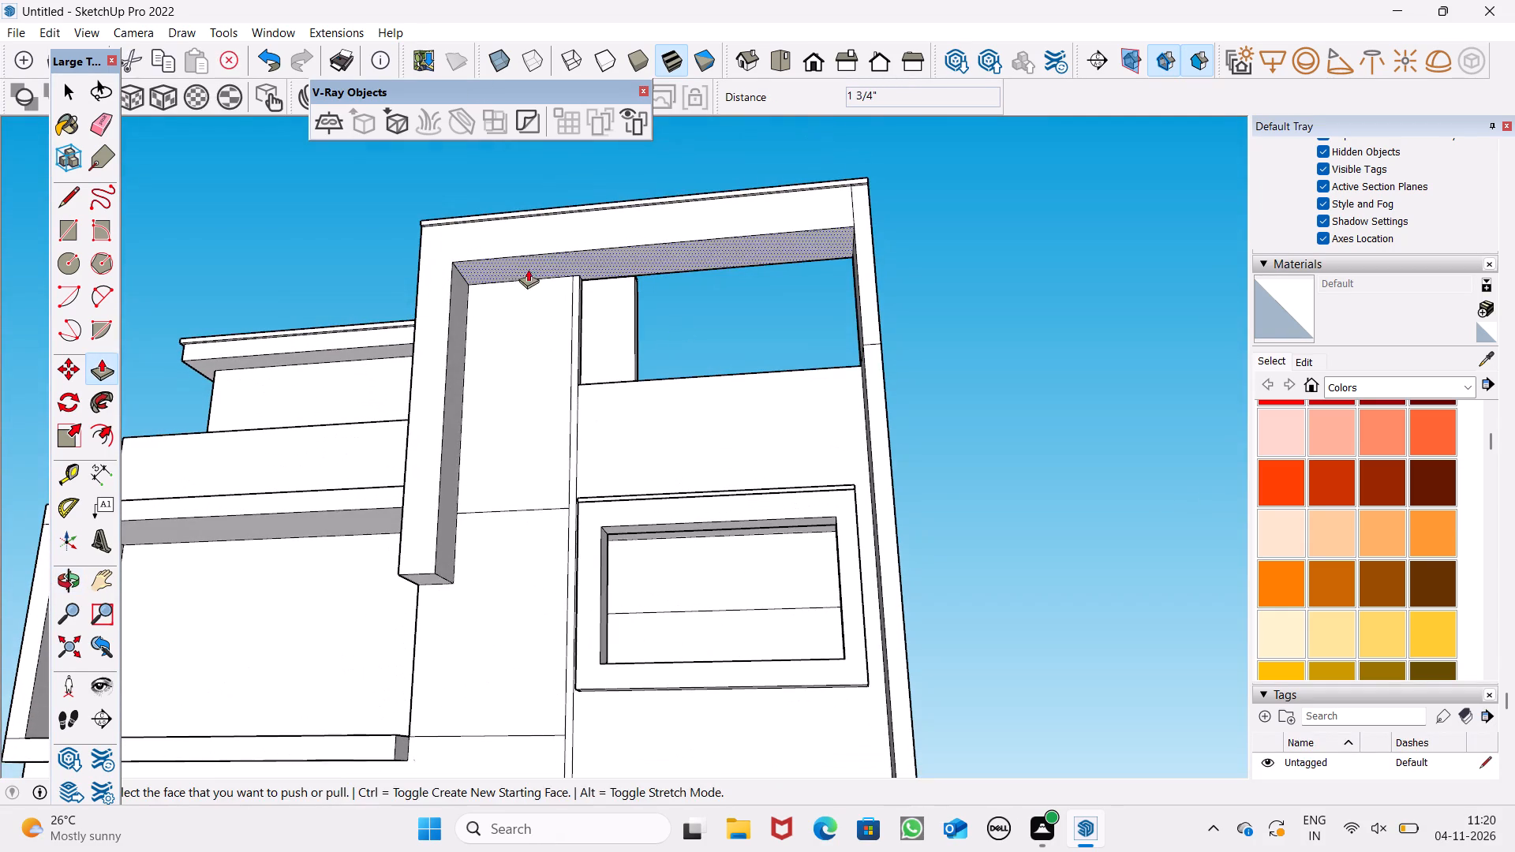
Erase the short line across the pier's front face and the vertical line on its inner side above the parapet.
left_click(108, 128)
middle_click_drag(715, 276, 896, 420)
scroll(851, 428, "up", 1)
scroll(1147, 417, "up", 6)
scroll(855, 473, "up", 4)
left_click_drag(871, 496, 870, 518)
middle_click_drag(813, 386, 823, 400)
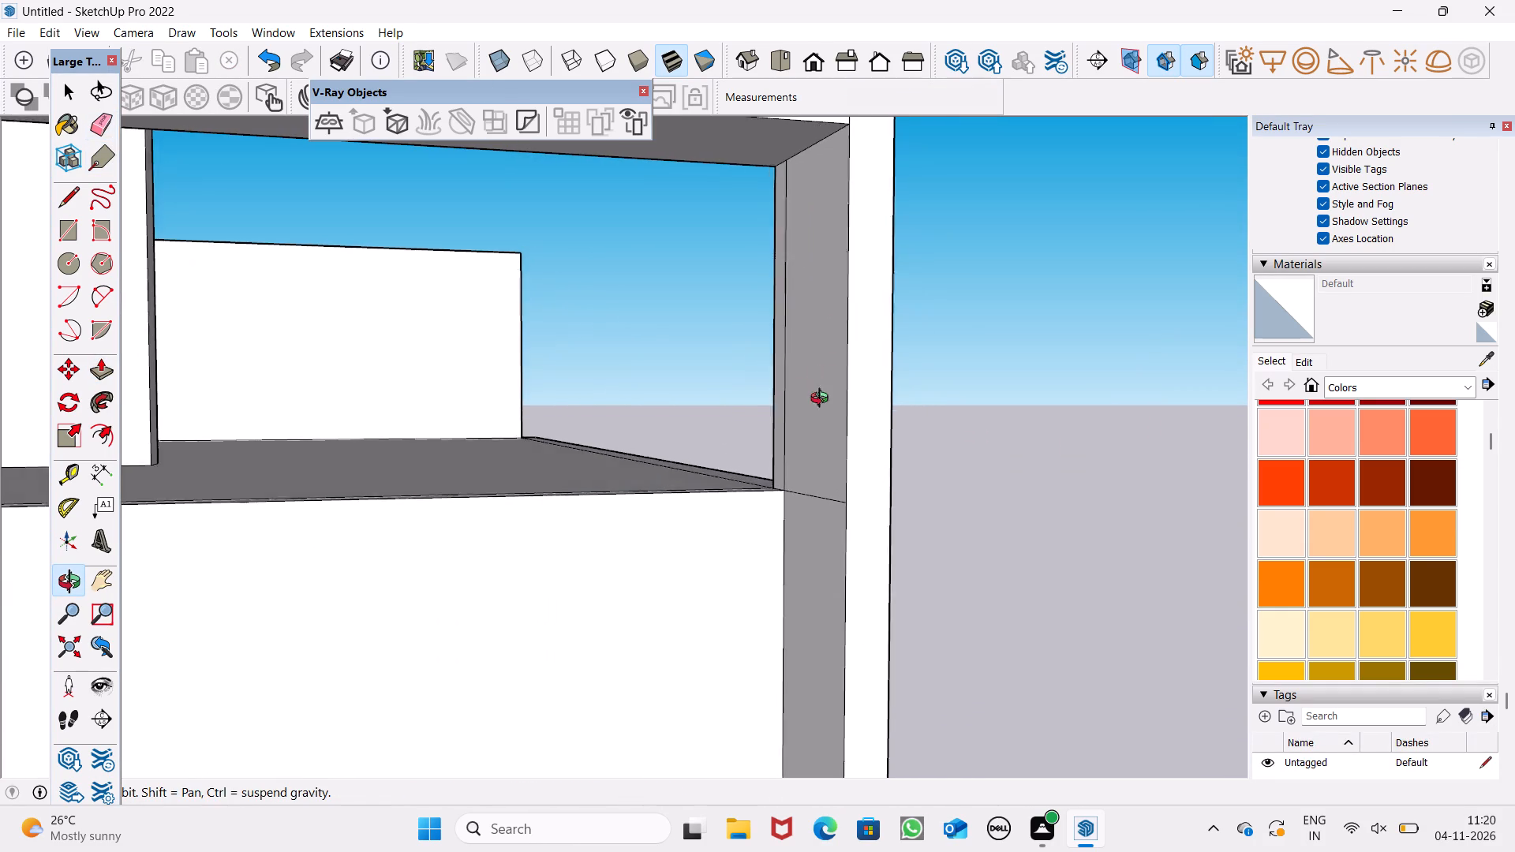
middle_click_drag(823, 400, 934, 381)
scroll(813, 416, "up", 4)
left_click(808, 423)
scroll(873, 286, "down", 6)
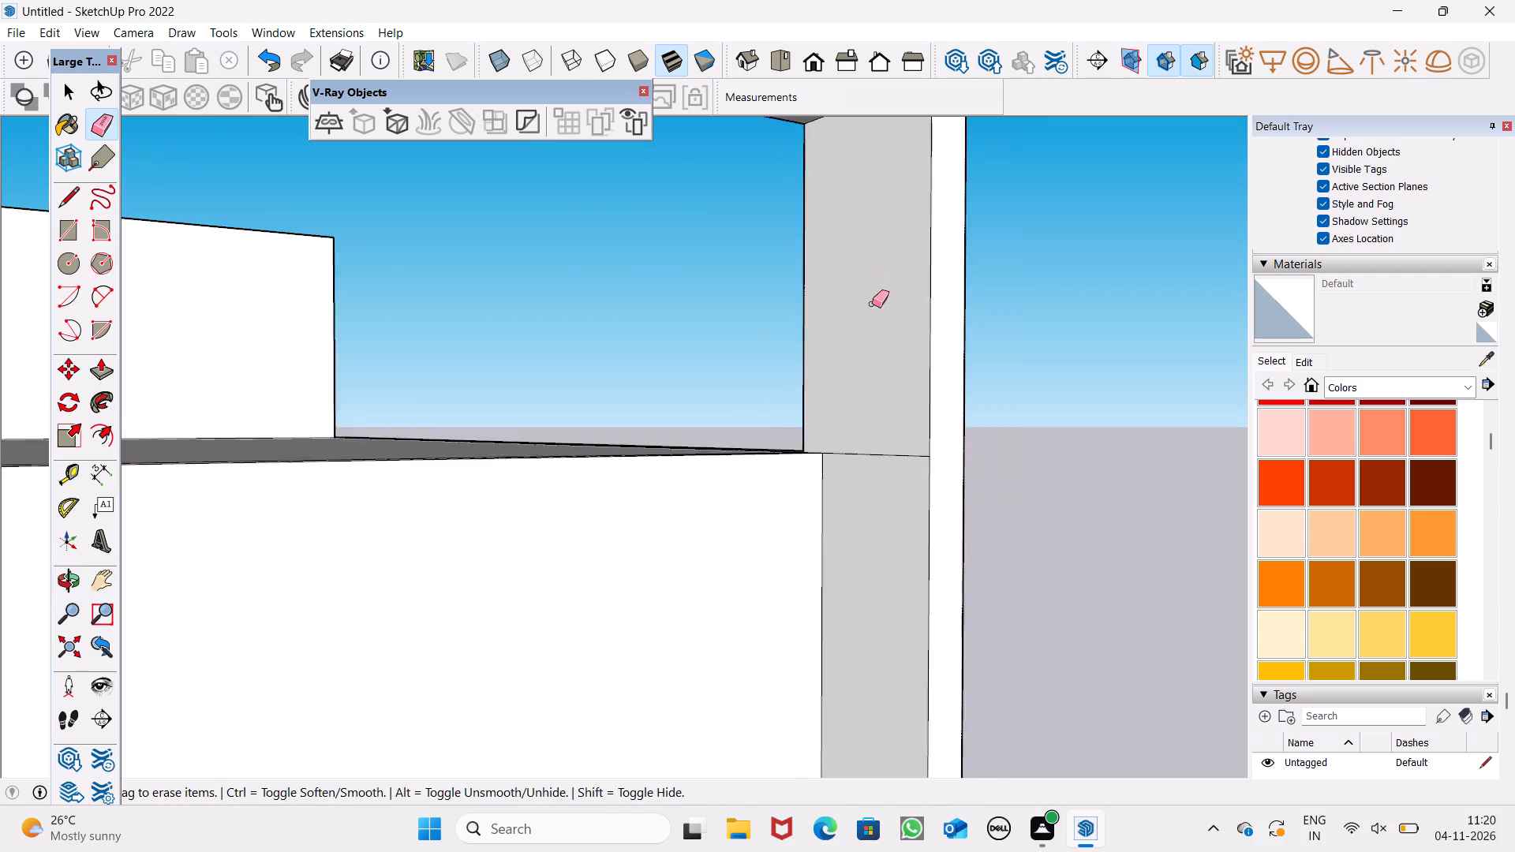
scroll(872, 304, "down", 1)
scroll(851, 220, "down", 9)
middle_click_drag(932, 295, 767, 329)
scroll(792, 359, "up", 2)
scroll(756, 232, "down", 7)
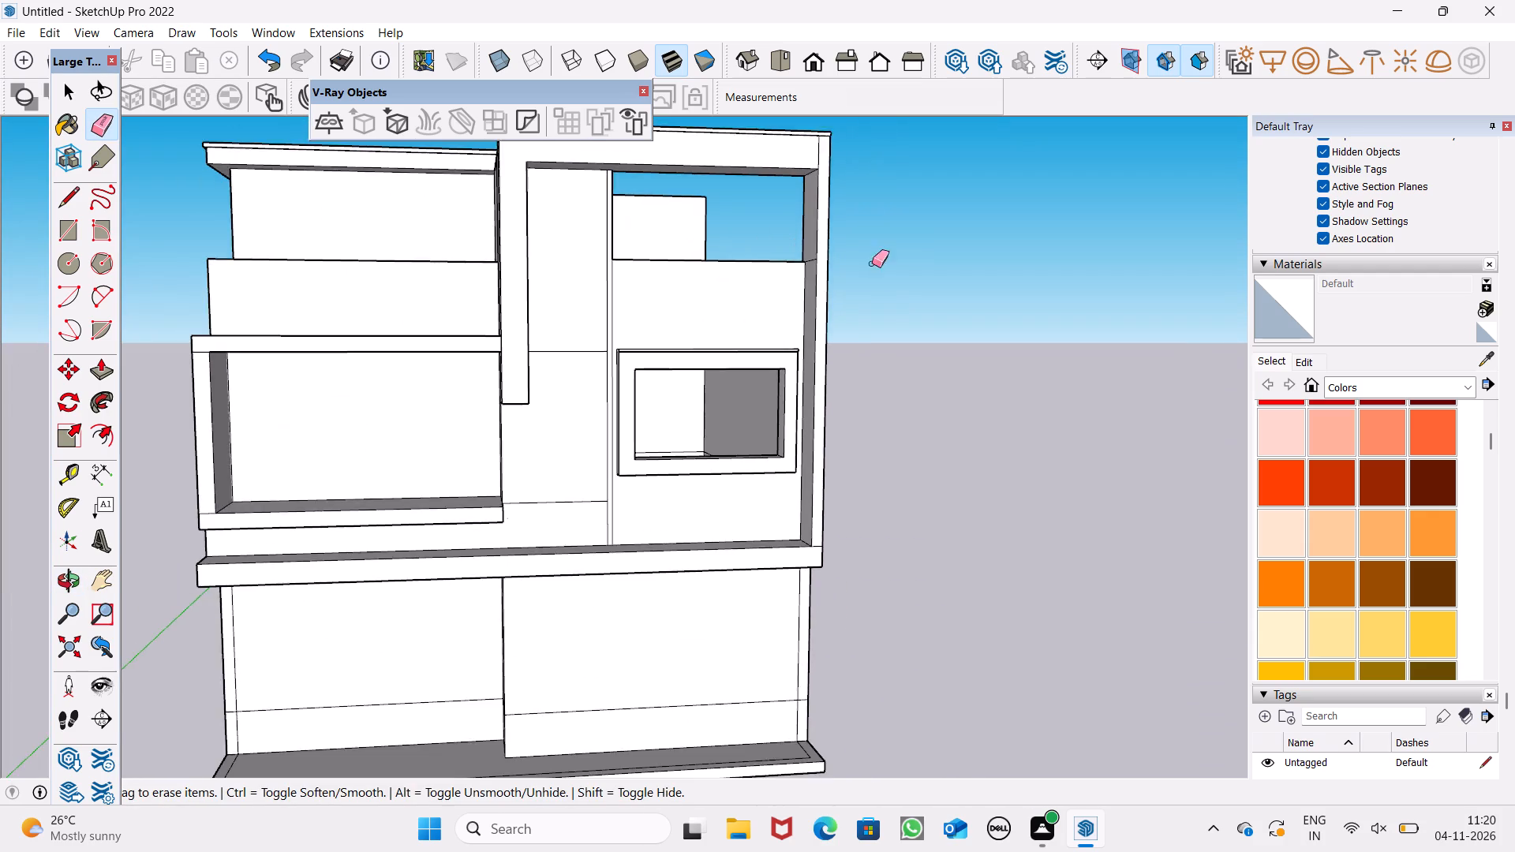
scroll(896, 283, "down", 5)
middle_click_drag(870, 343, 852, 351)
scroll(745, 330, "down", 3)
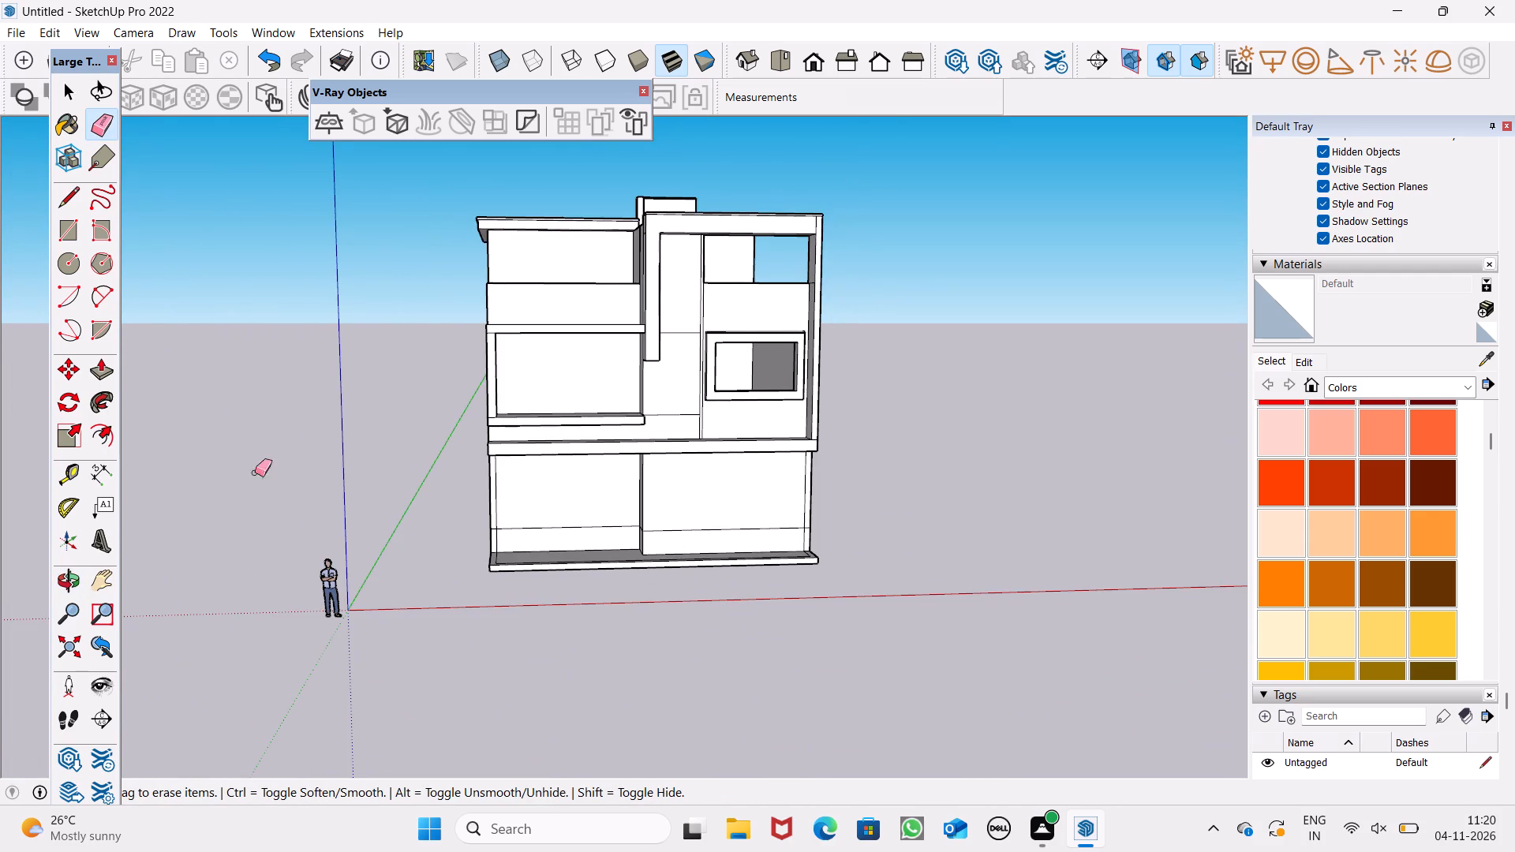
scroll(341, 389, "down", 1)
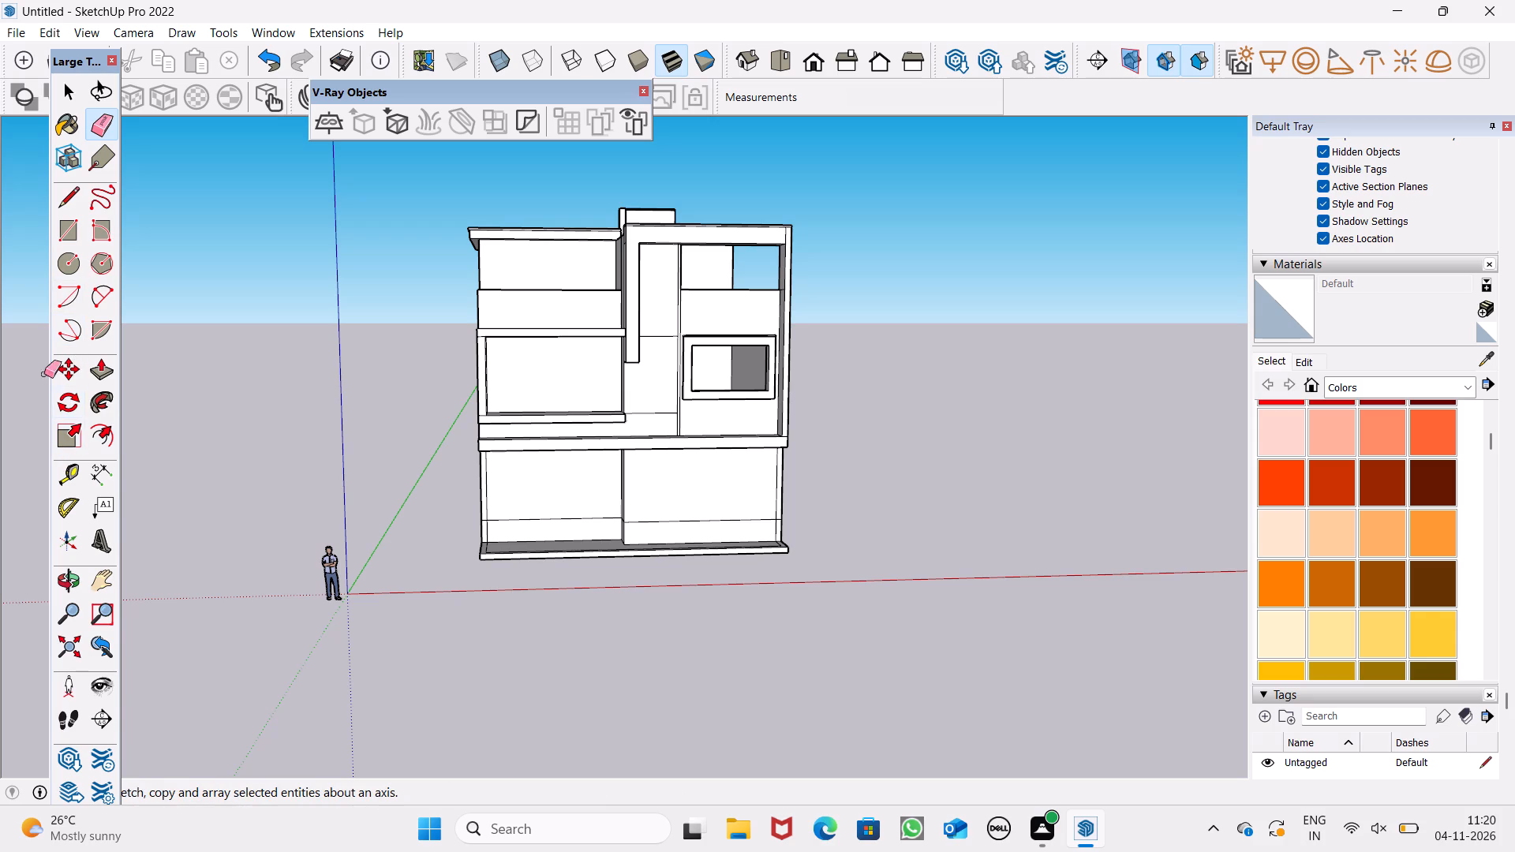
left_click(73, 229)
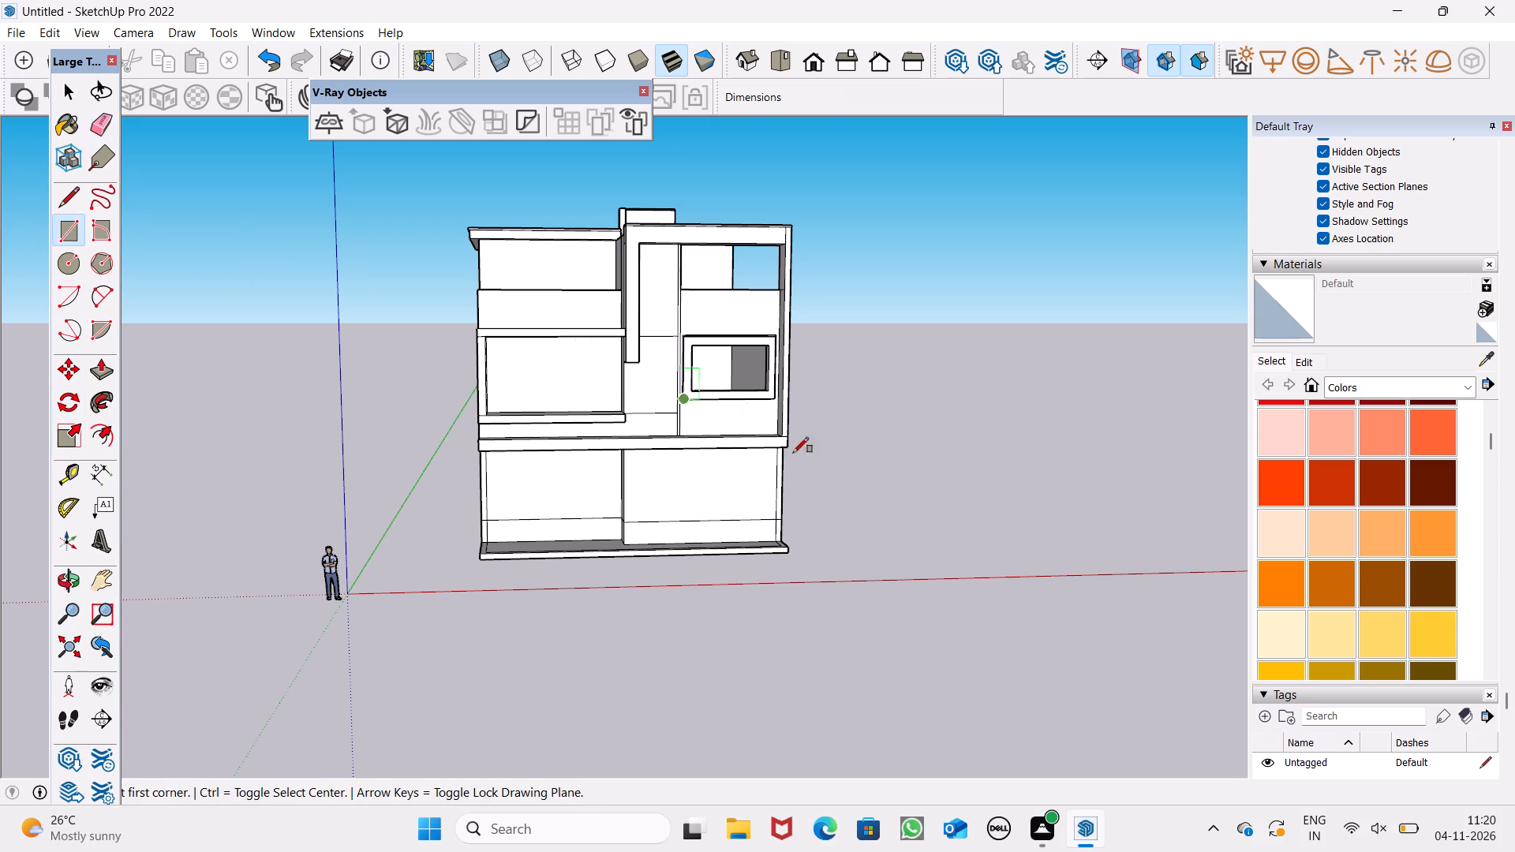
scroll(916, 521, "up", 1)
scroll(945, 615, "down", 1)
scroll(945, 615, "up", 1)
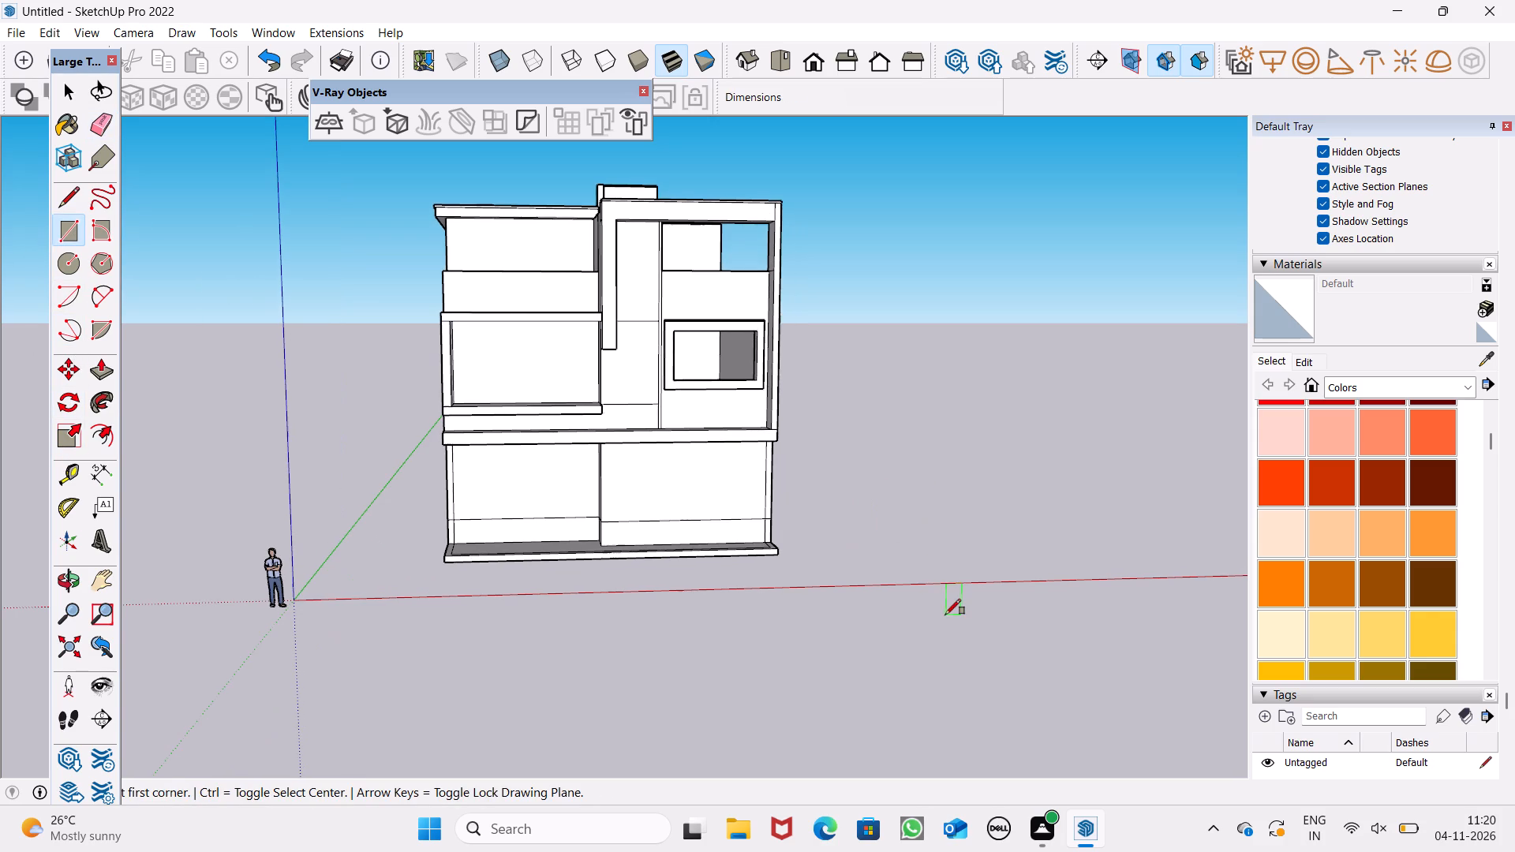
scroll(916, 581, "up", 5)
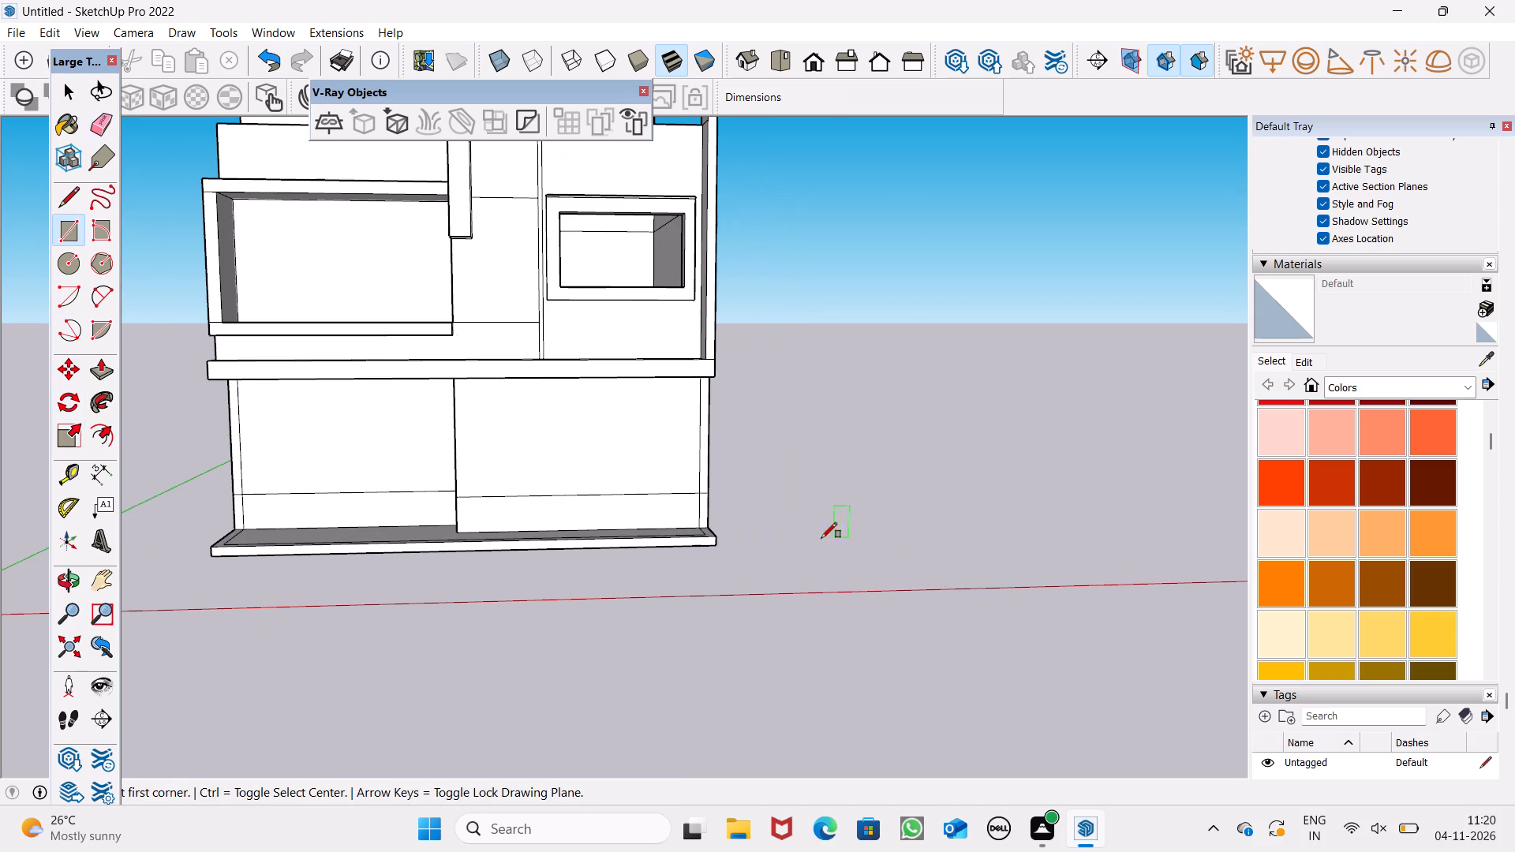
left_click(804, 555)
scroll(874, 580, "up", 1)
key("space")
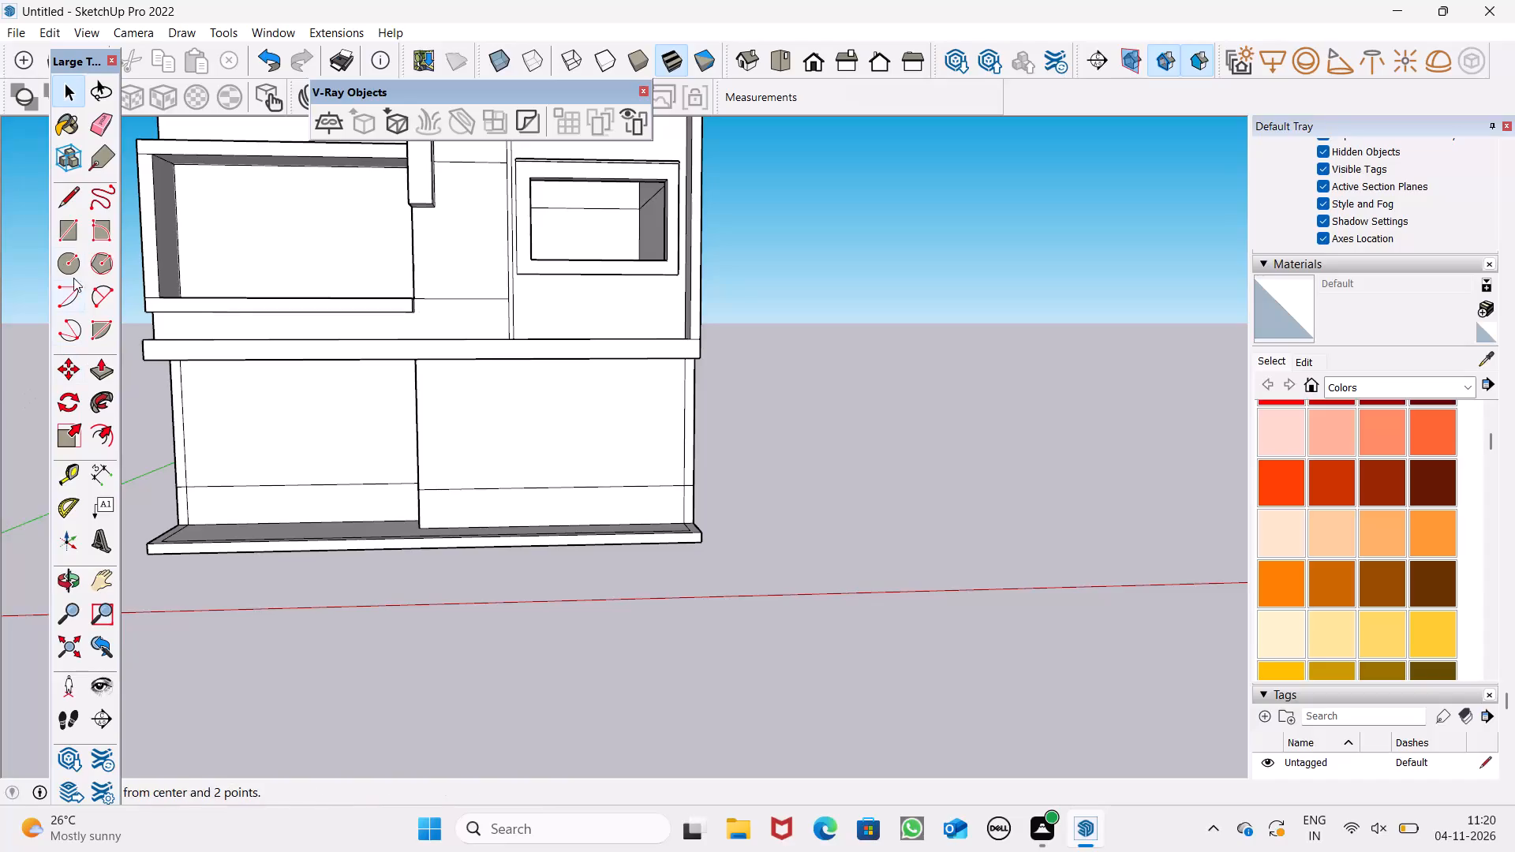
Draw a 3' by 1' rectangle on the ground in front of the building's corner, on the pier side.
left_click(58, 224)
scroll(464, 346, "down", 2)
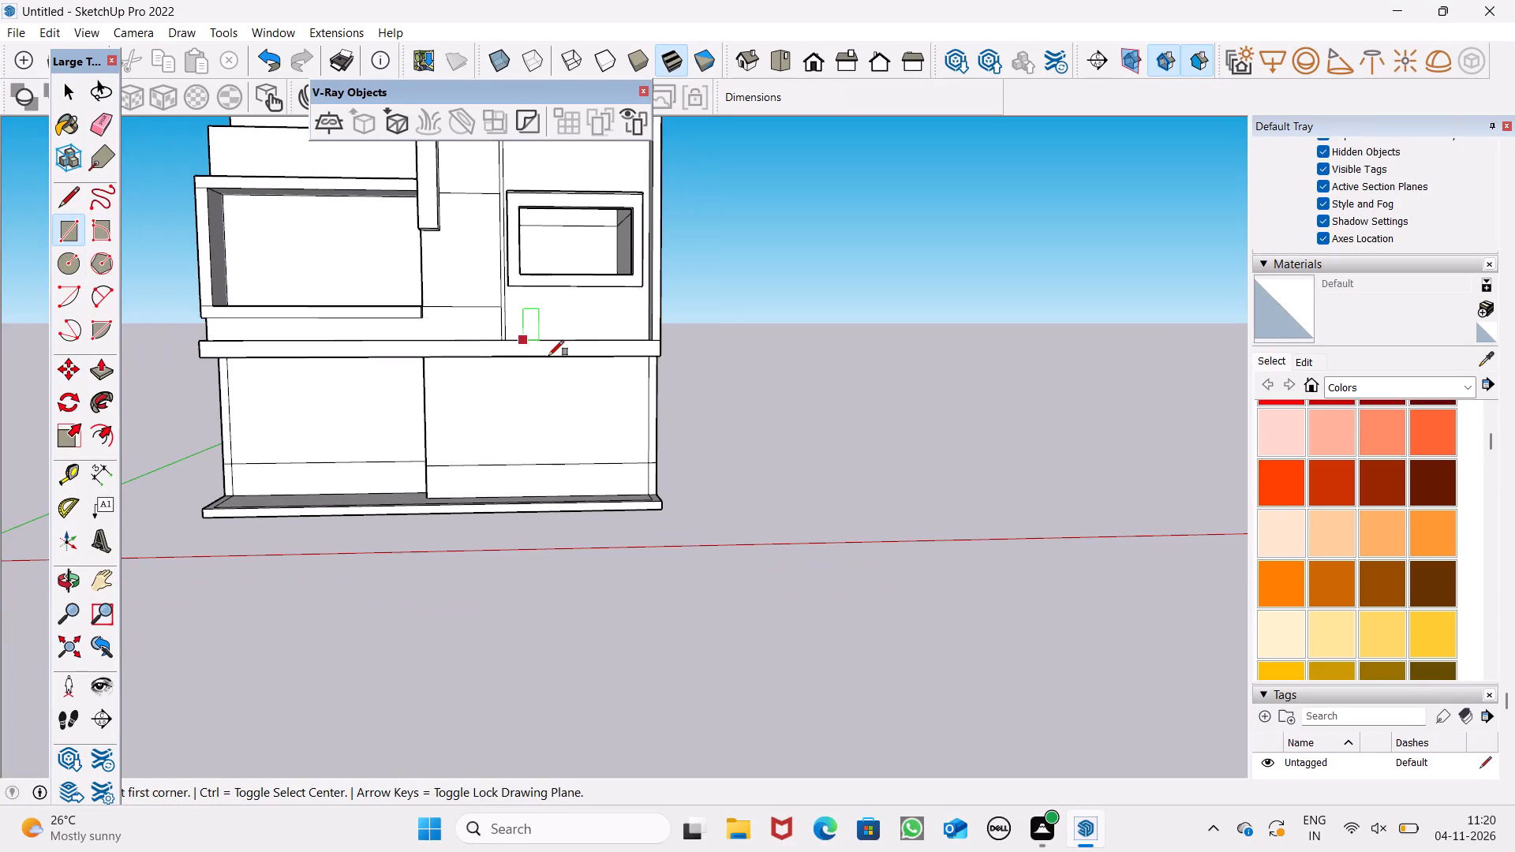
middle_click_drag(643, 523, 643, 622)
scroll(740, 602, "up", 5)
left_click(731, 556)
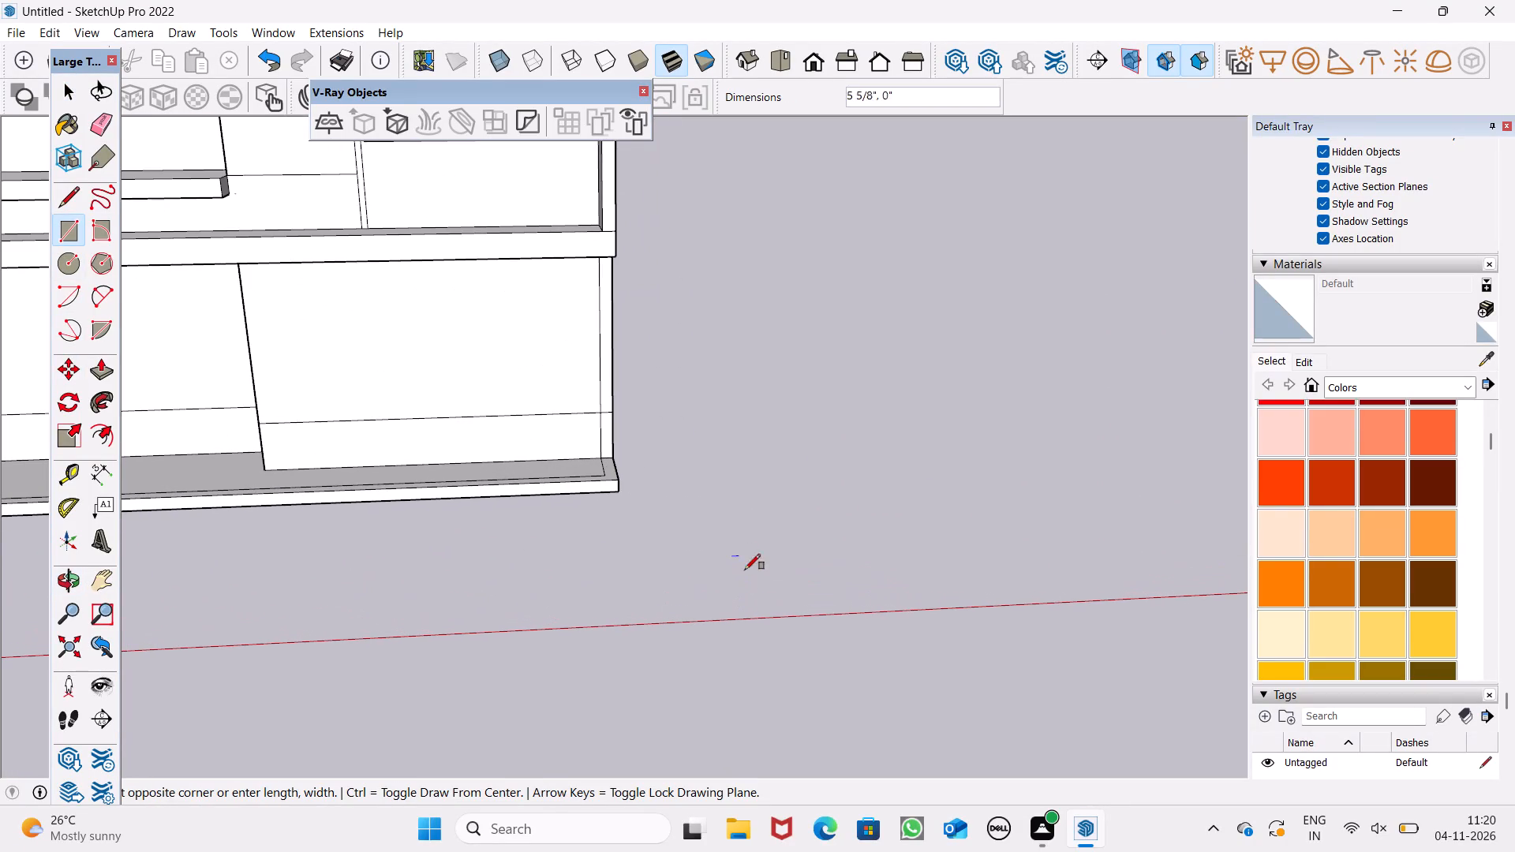
type("3',")
type("1'")
key("Return")
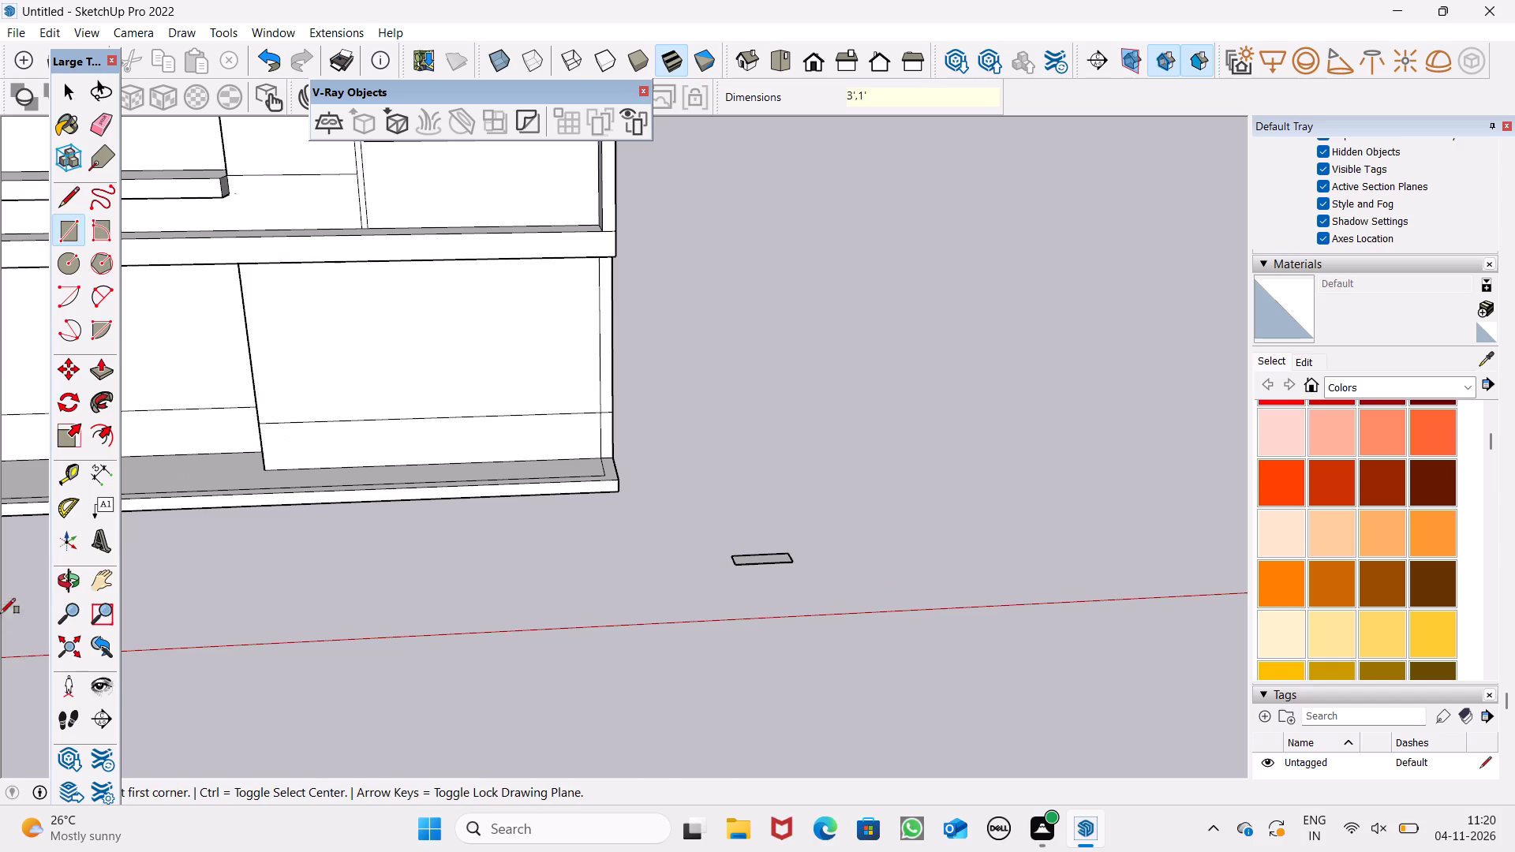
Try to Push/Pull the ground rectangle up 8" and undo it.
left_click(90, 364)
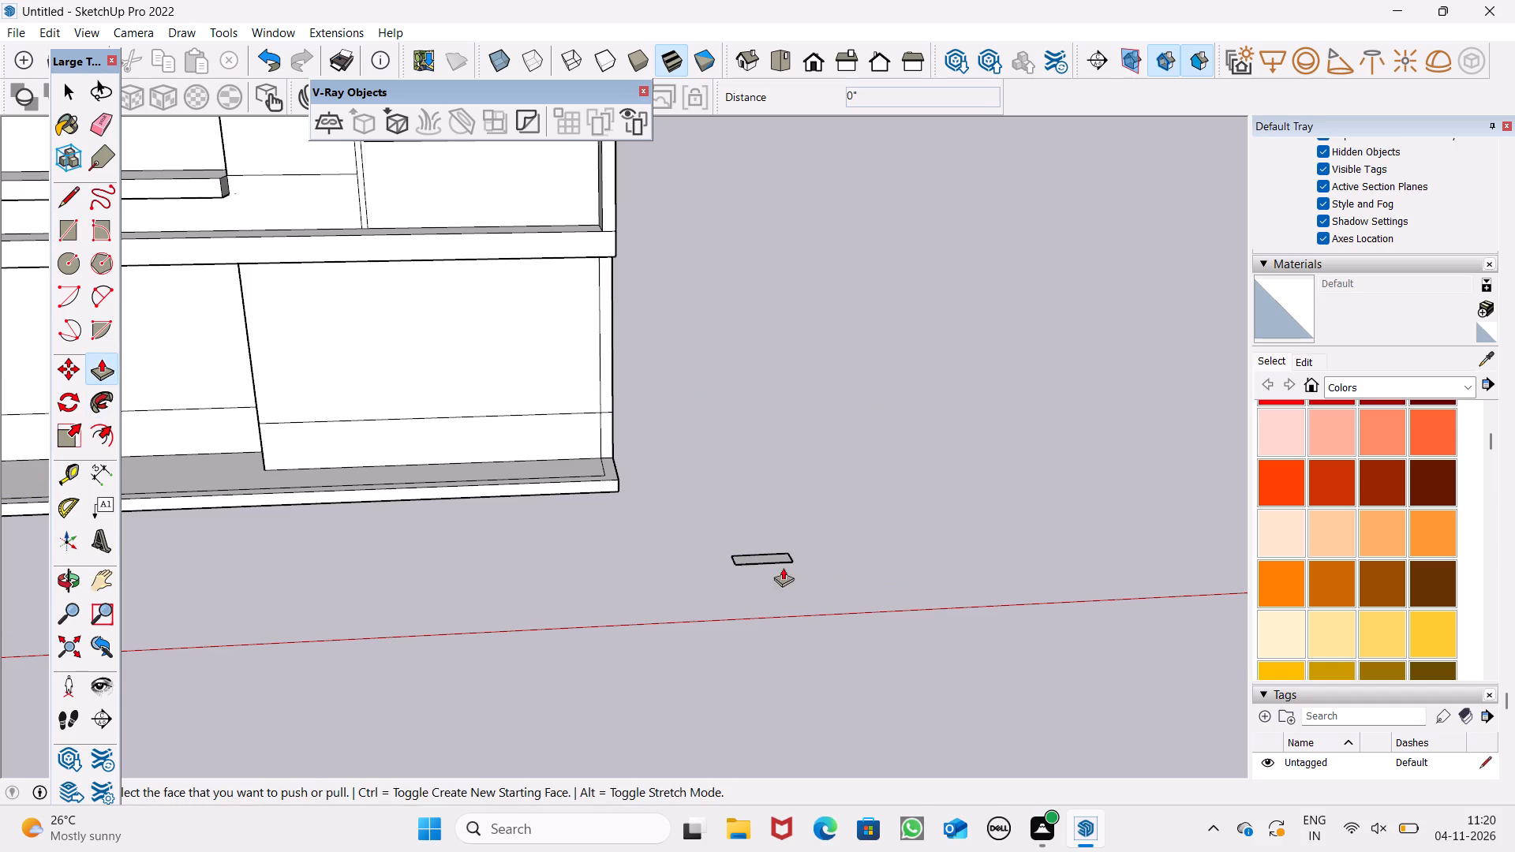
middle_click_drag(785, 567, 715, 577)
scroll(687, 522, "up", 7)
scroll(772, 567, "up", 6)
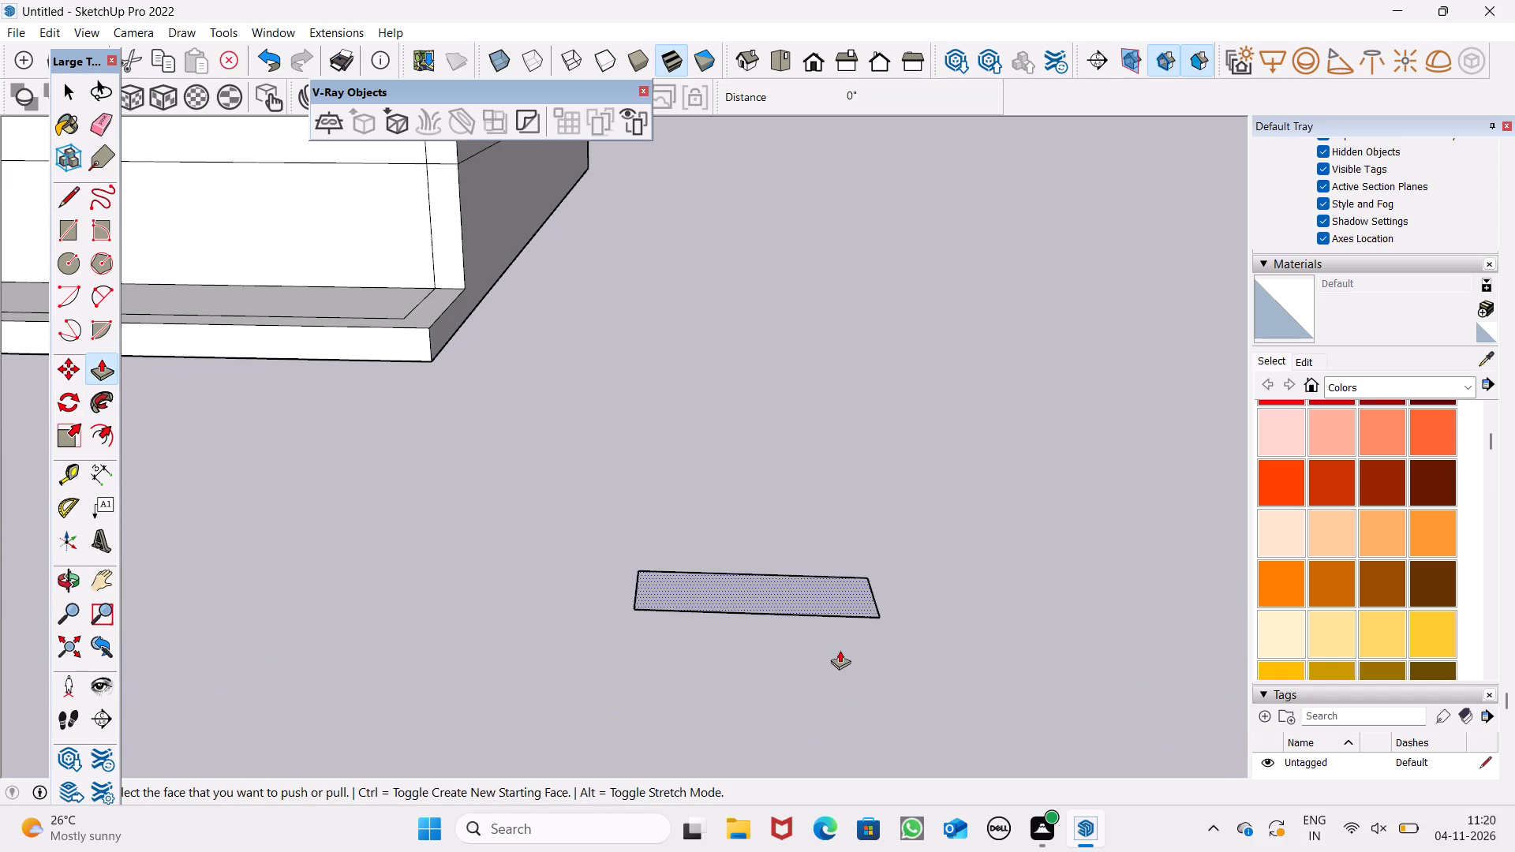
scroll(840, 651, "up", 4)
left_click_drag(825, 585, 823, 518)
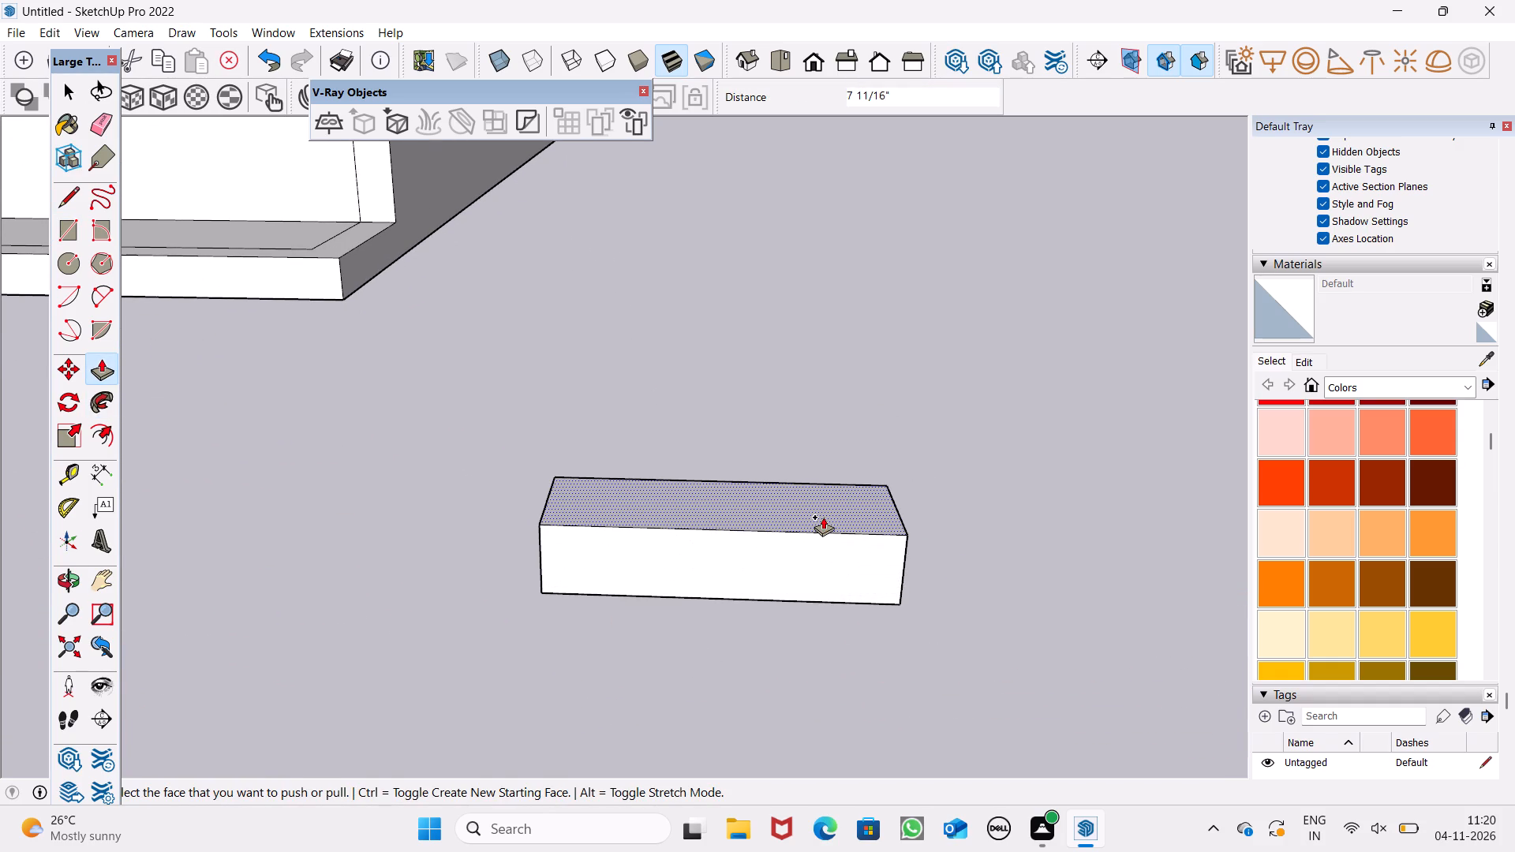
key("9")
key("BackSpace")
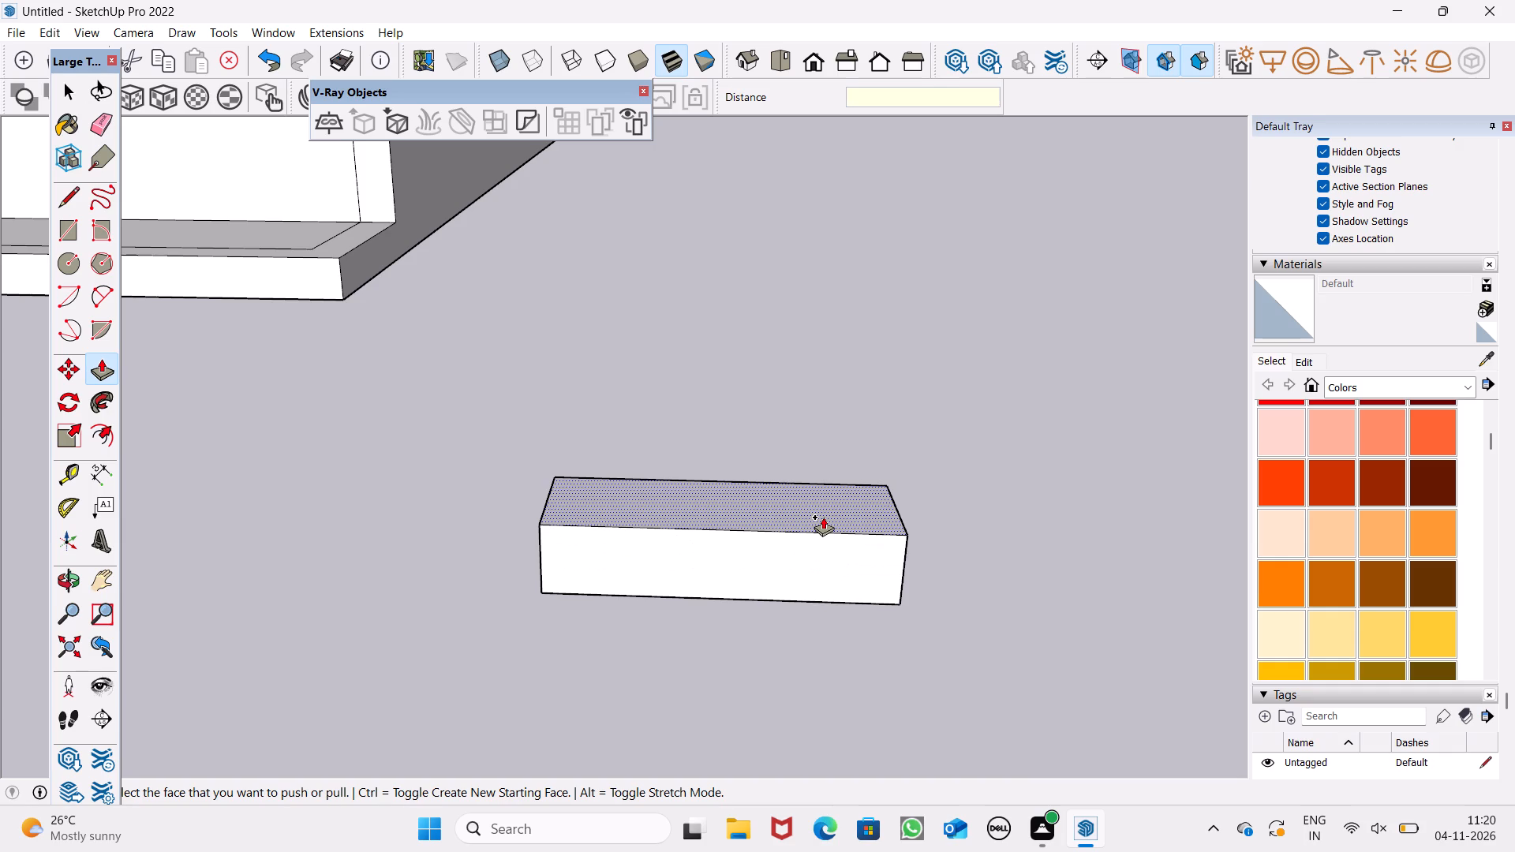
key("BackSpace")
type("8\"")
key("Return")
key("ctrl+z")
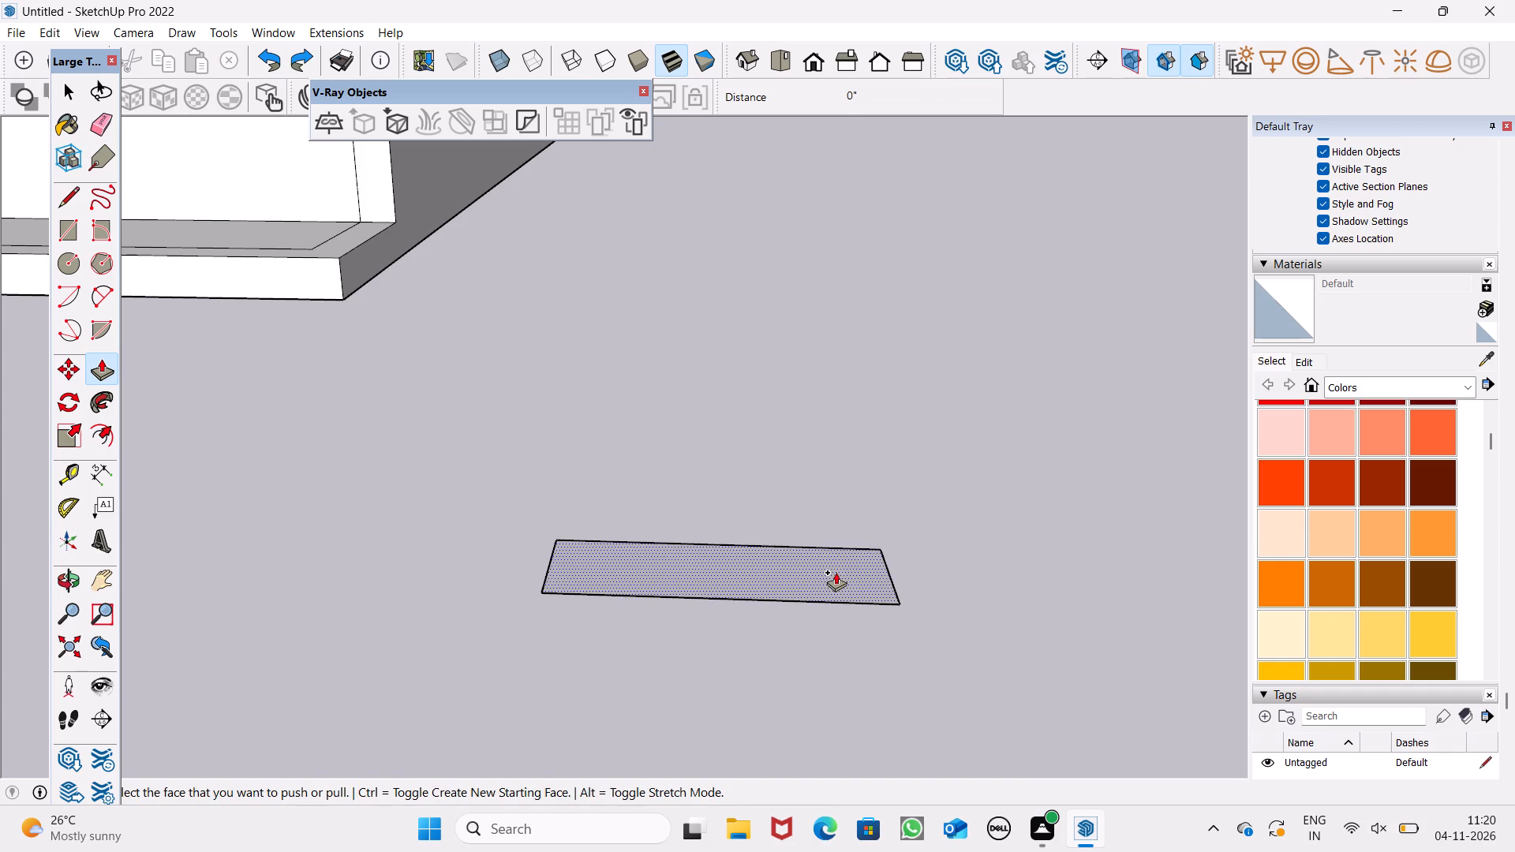
Push/Pull the 3' by 1' ground rectangle up 8" into a block.
left_click_drag(836, 572, 843, 484)
key("8")
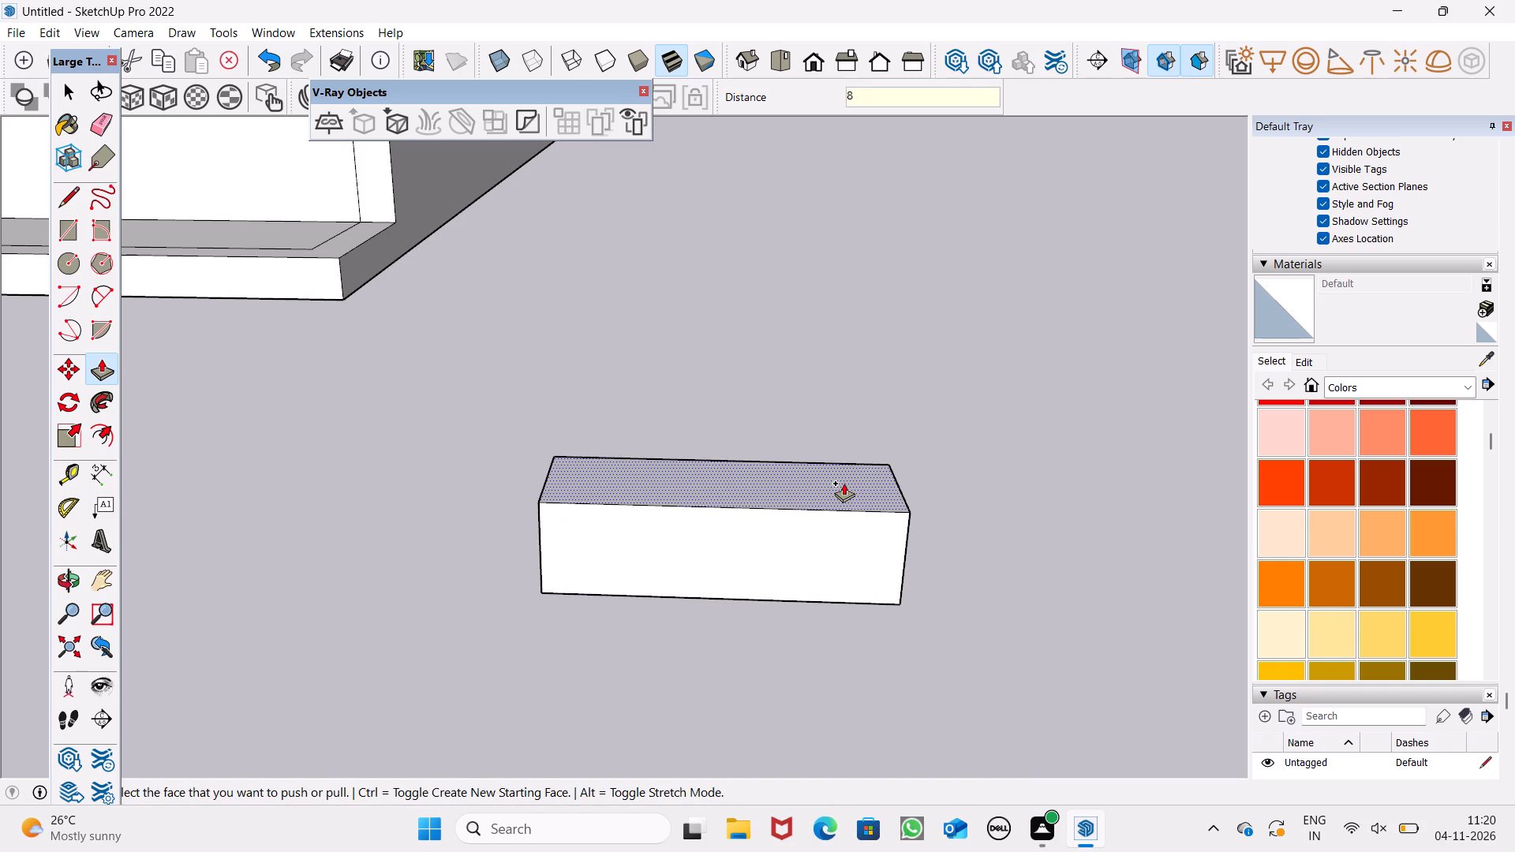
key("shift+quotedbl")
key("Return")
scroll(762, 445, "down", 1)
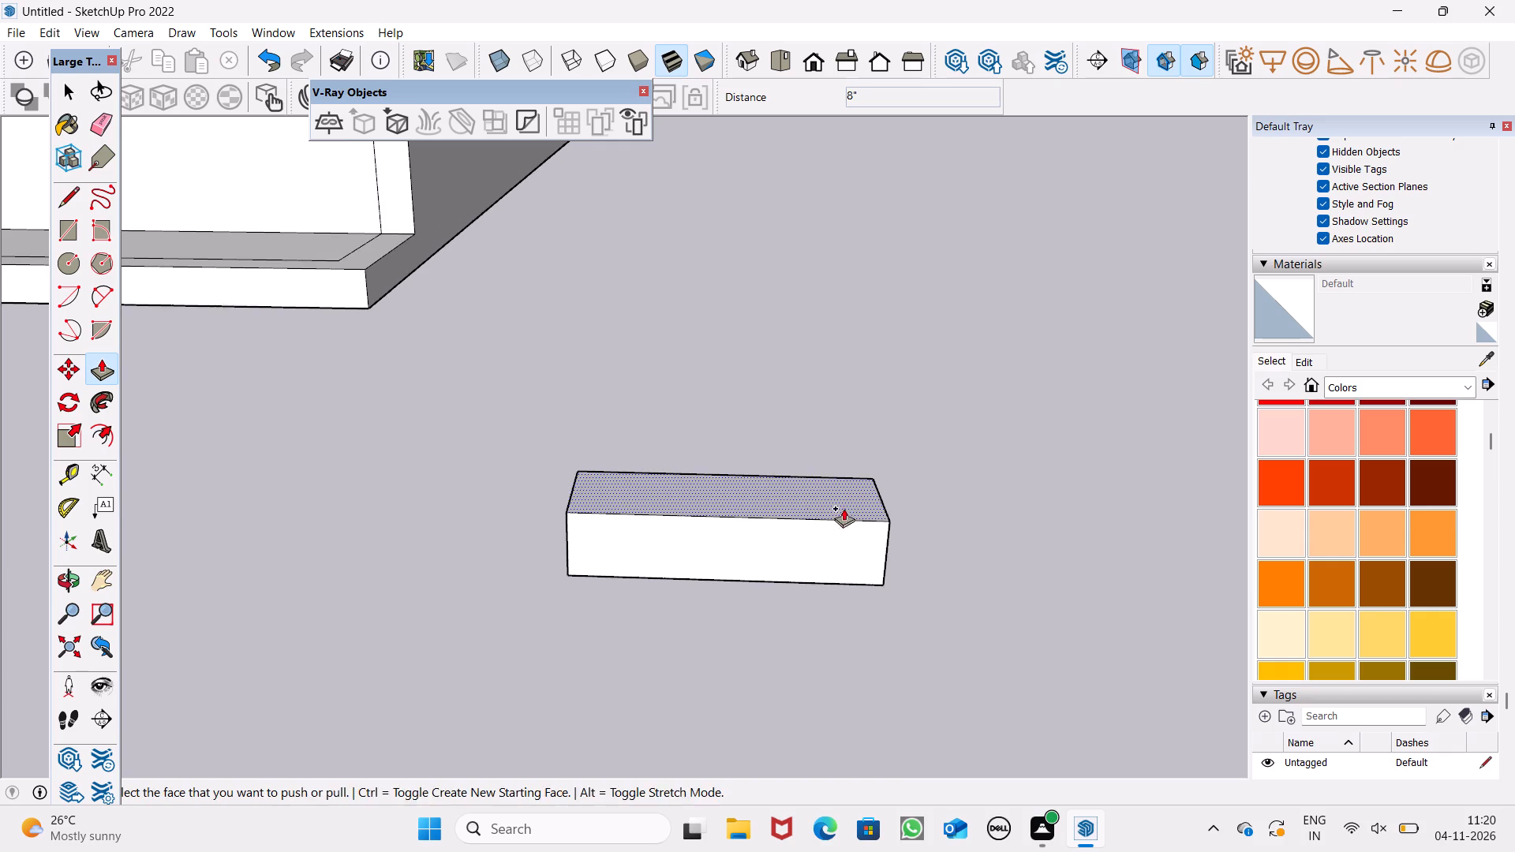
Push/Pull the block's short end face outward 9 7/8" to lengthen the block.
middle_click_drag(841, 512, 470, 508)
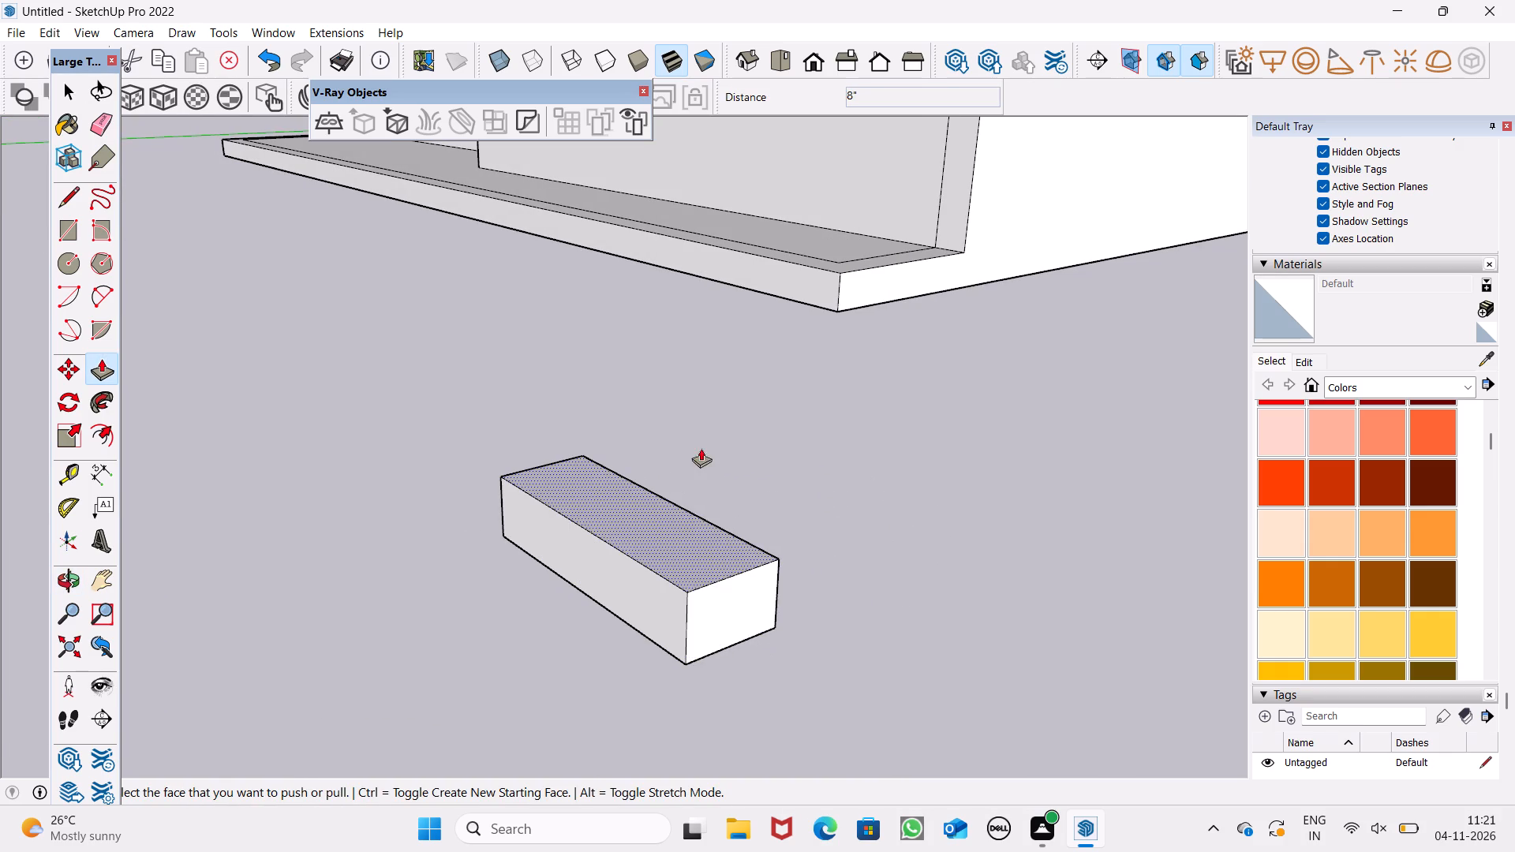
left_click_drag(704, 609, 753, 686)
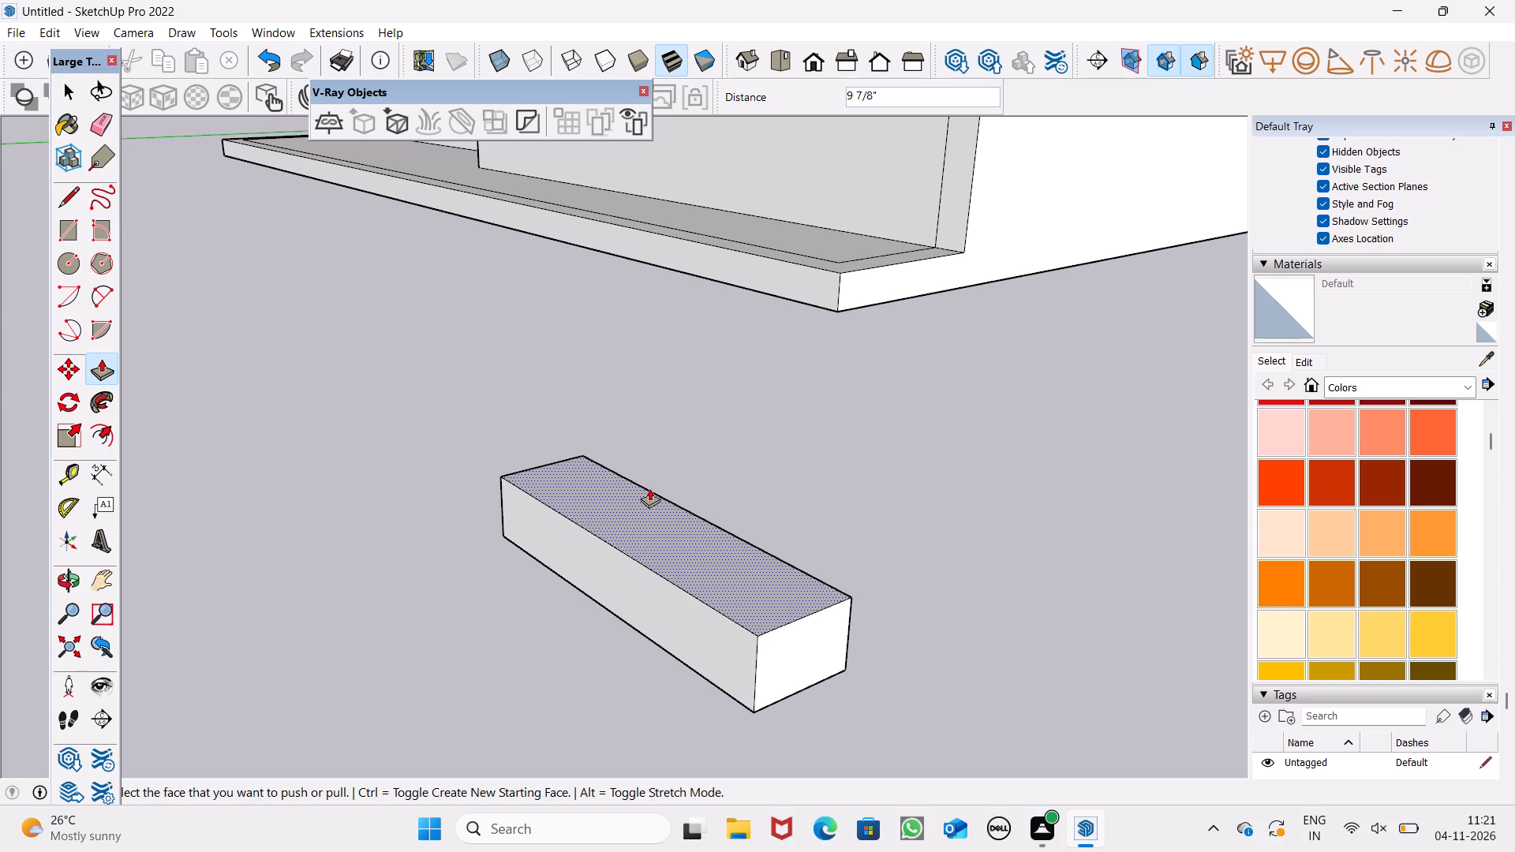
scroll(638, 486, "down", 3)
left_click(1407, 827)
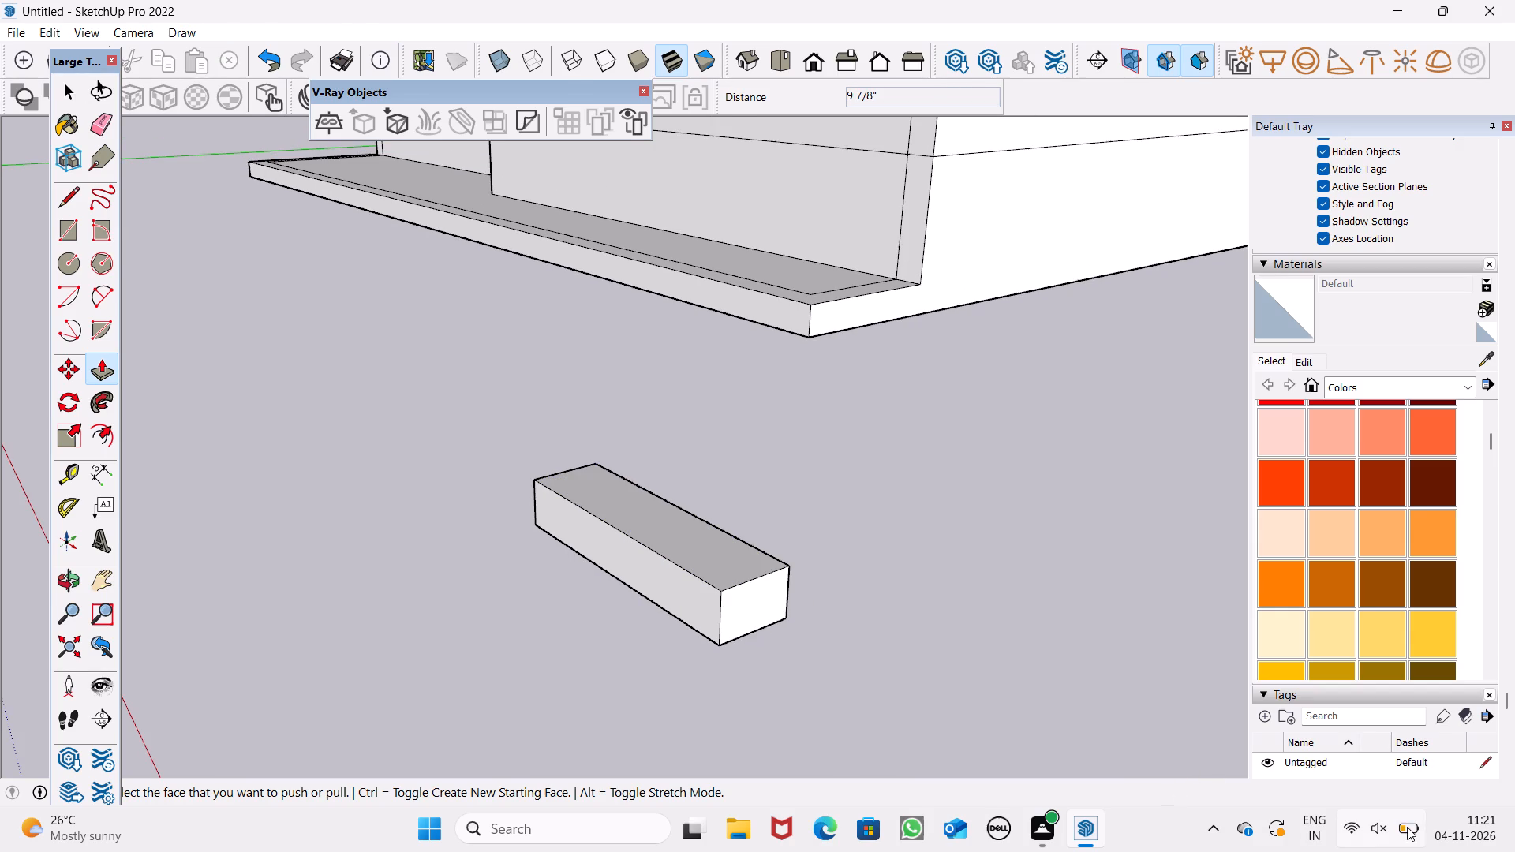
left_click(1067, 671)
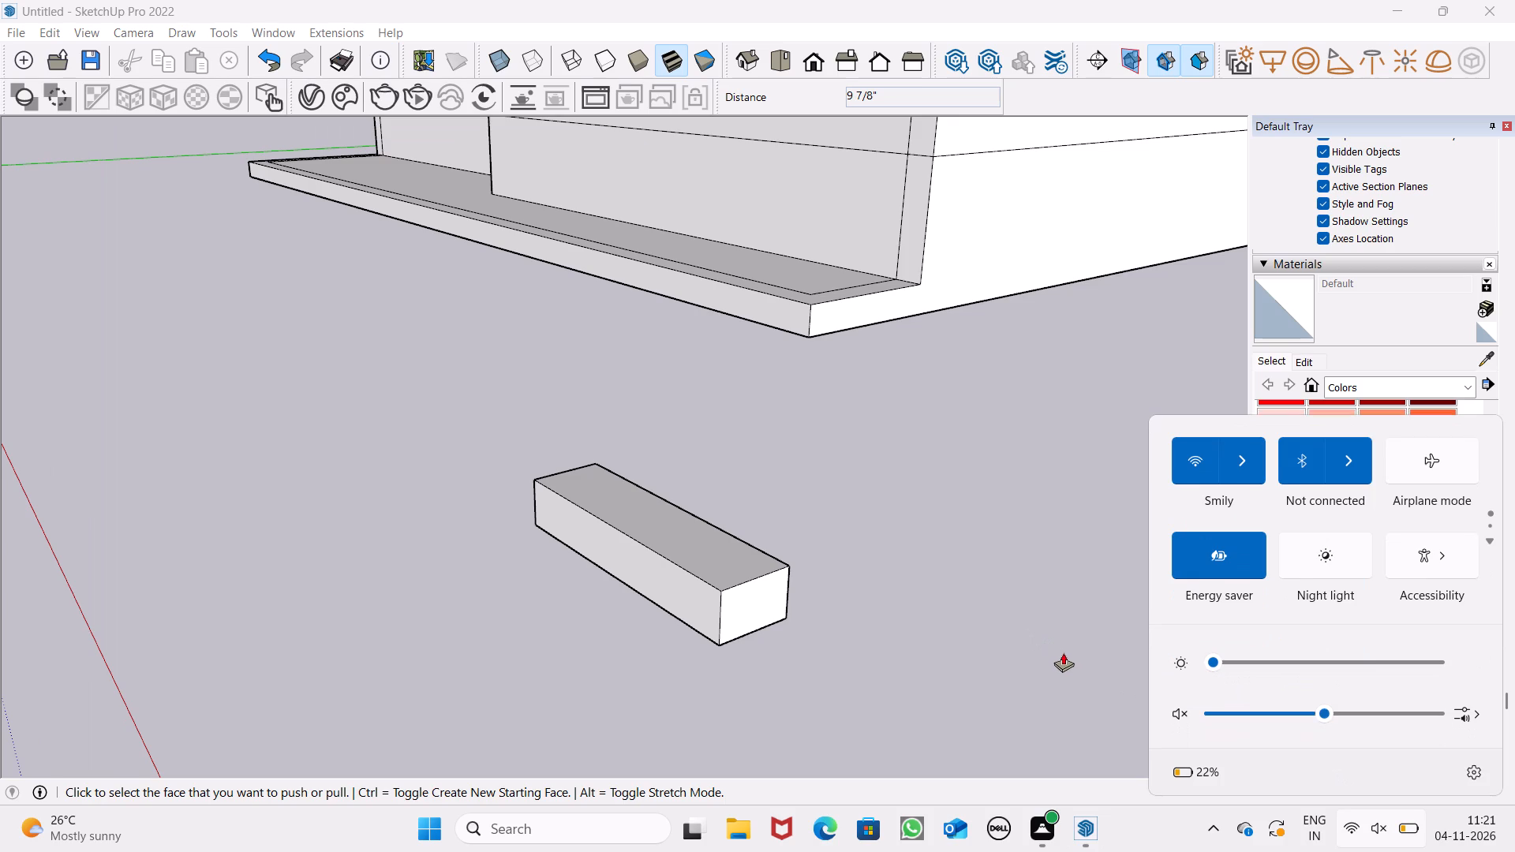
Group all the geometry of the lengthened block in front of the building's corner.
scroll(1057, 428, "down", 5)
middle_click_drag(1042, 529, 1137, 531)
scroll(475, 439, "down", 5)
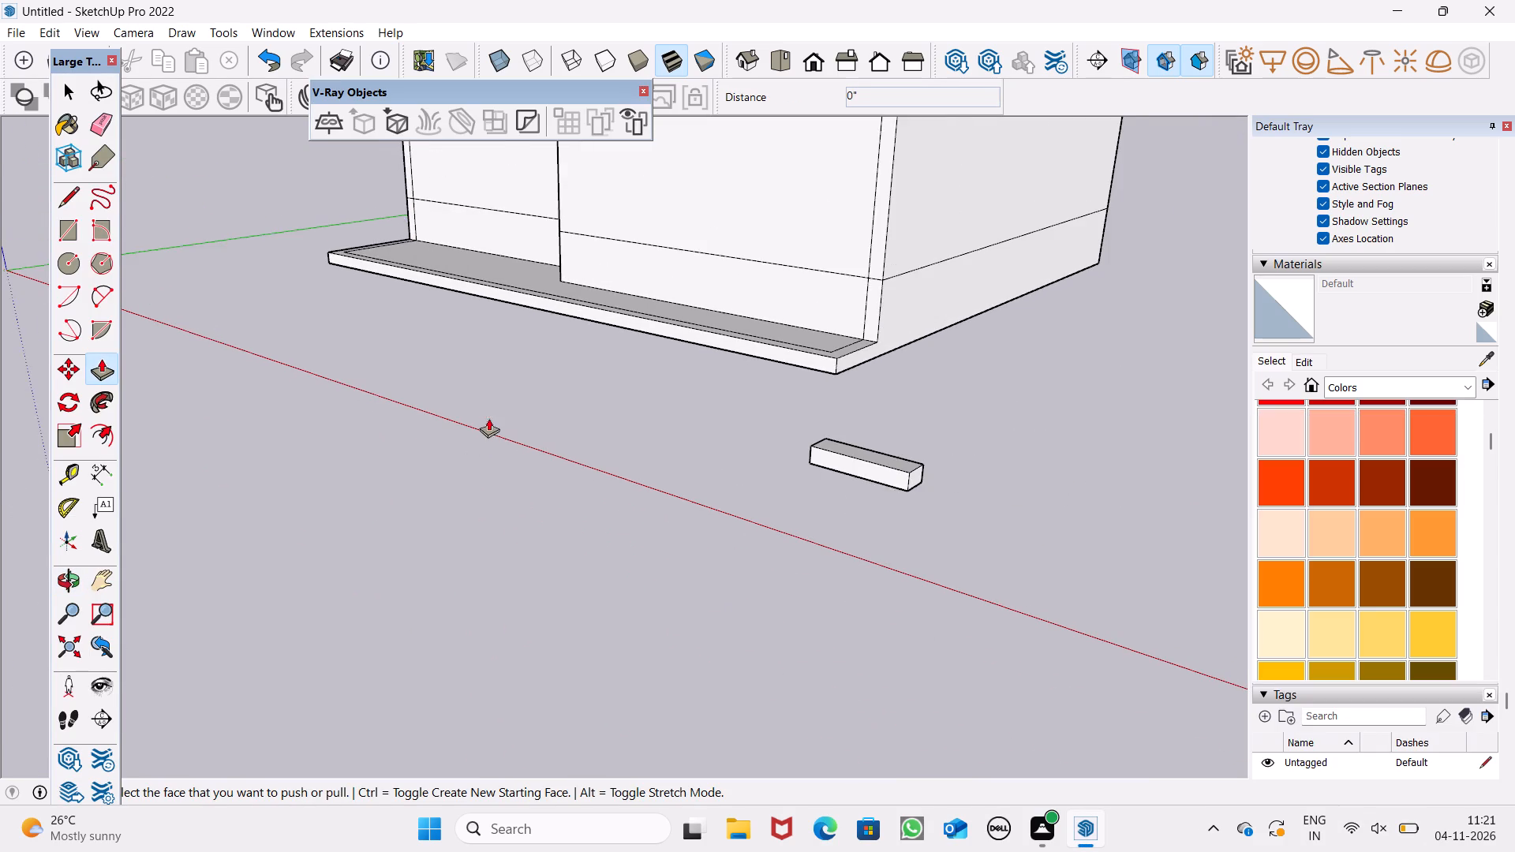
scroll(488, 418, "down", 1)
middle_click_drag(585, 514, 693, 603)
scroll(593, 523, "down", 3)
middle_click(872, 540)
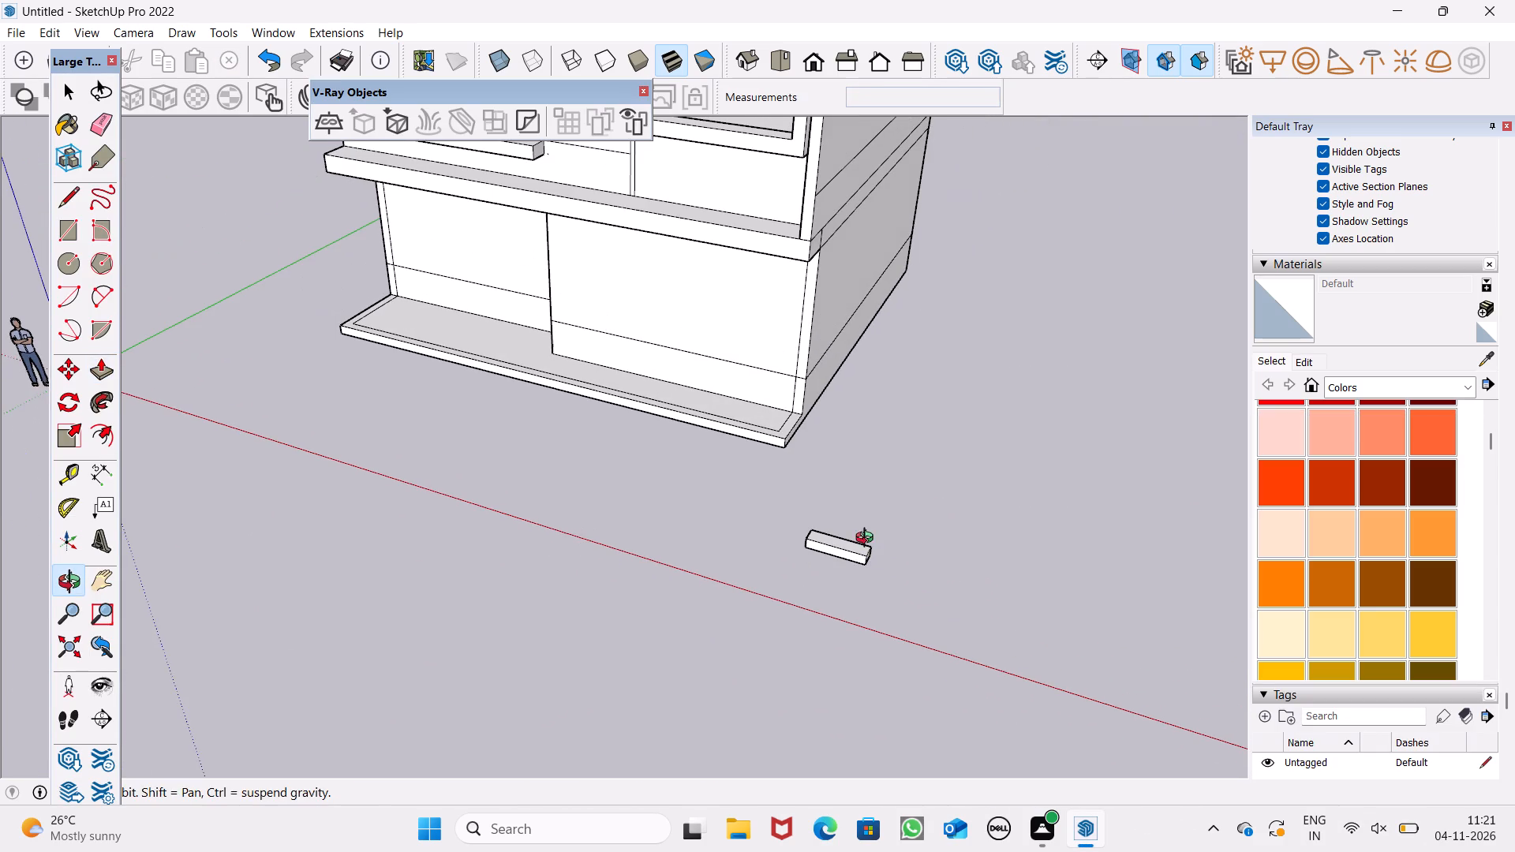
scroll(866, 592, "up", 8)
middle_click_drag(870, 562, 885, 497)
middle_click_drag(861, 497, 827, 581)
key("space")
middle_click_drag(799, 683, 747, 656)
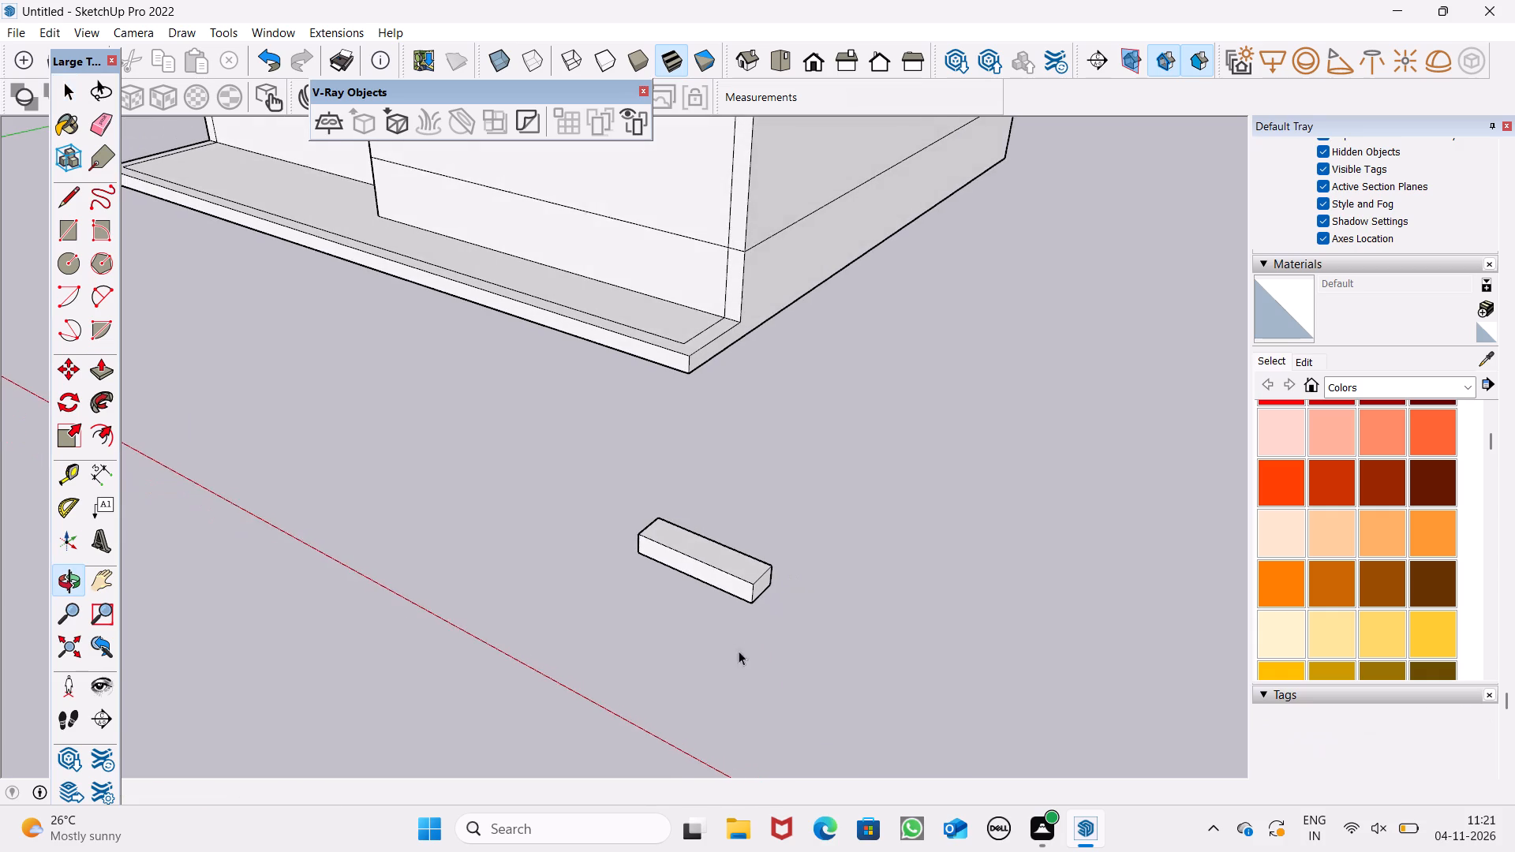
scroll(733, 618, "up", 6)
triple_click(746, 538)
left_click(746, 538)
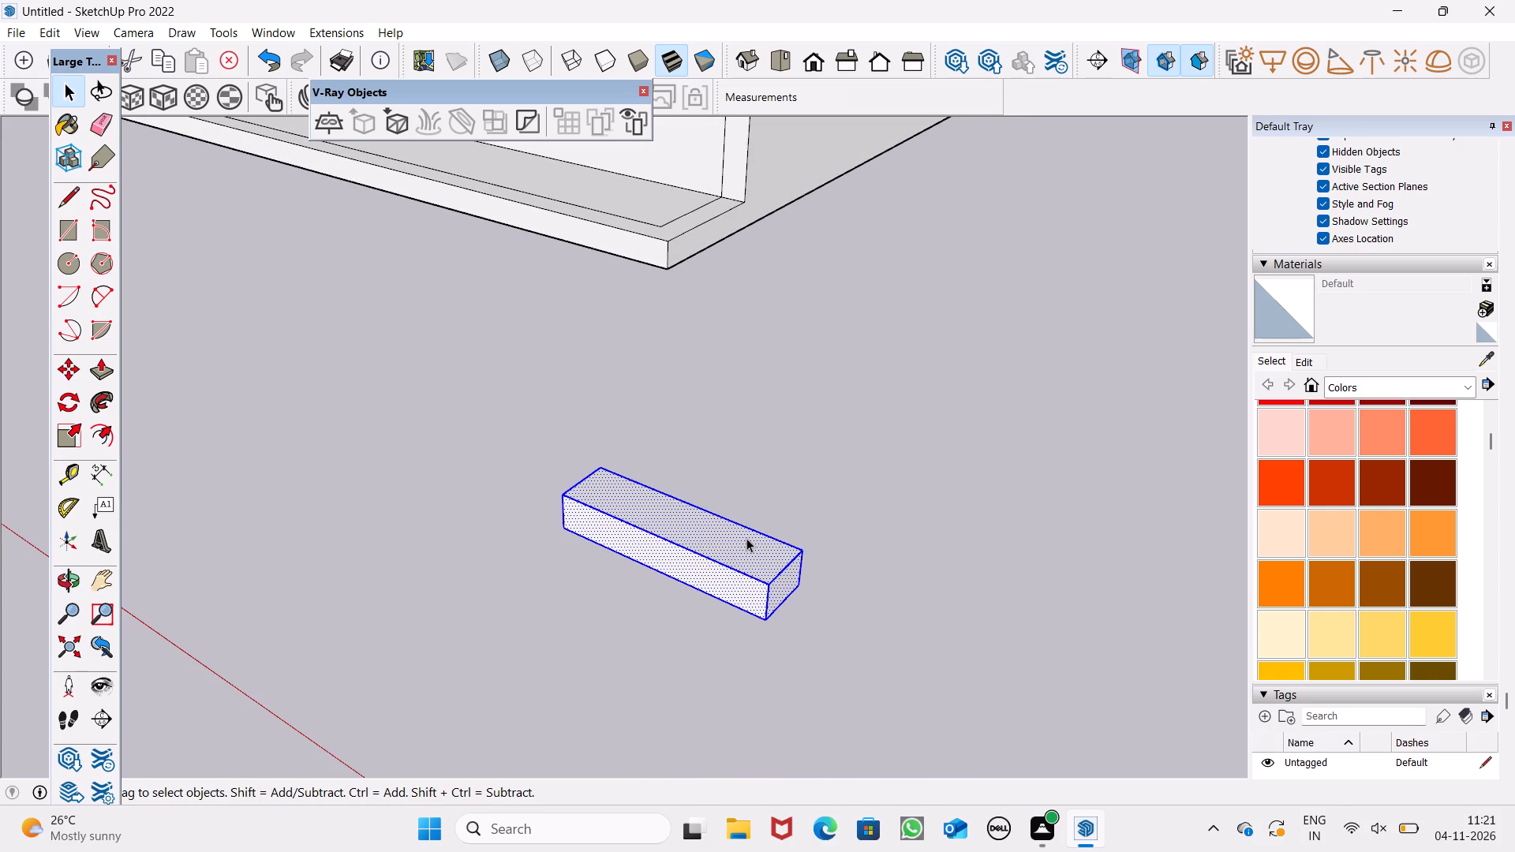
right_click(750, 556)
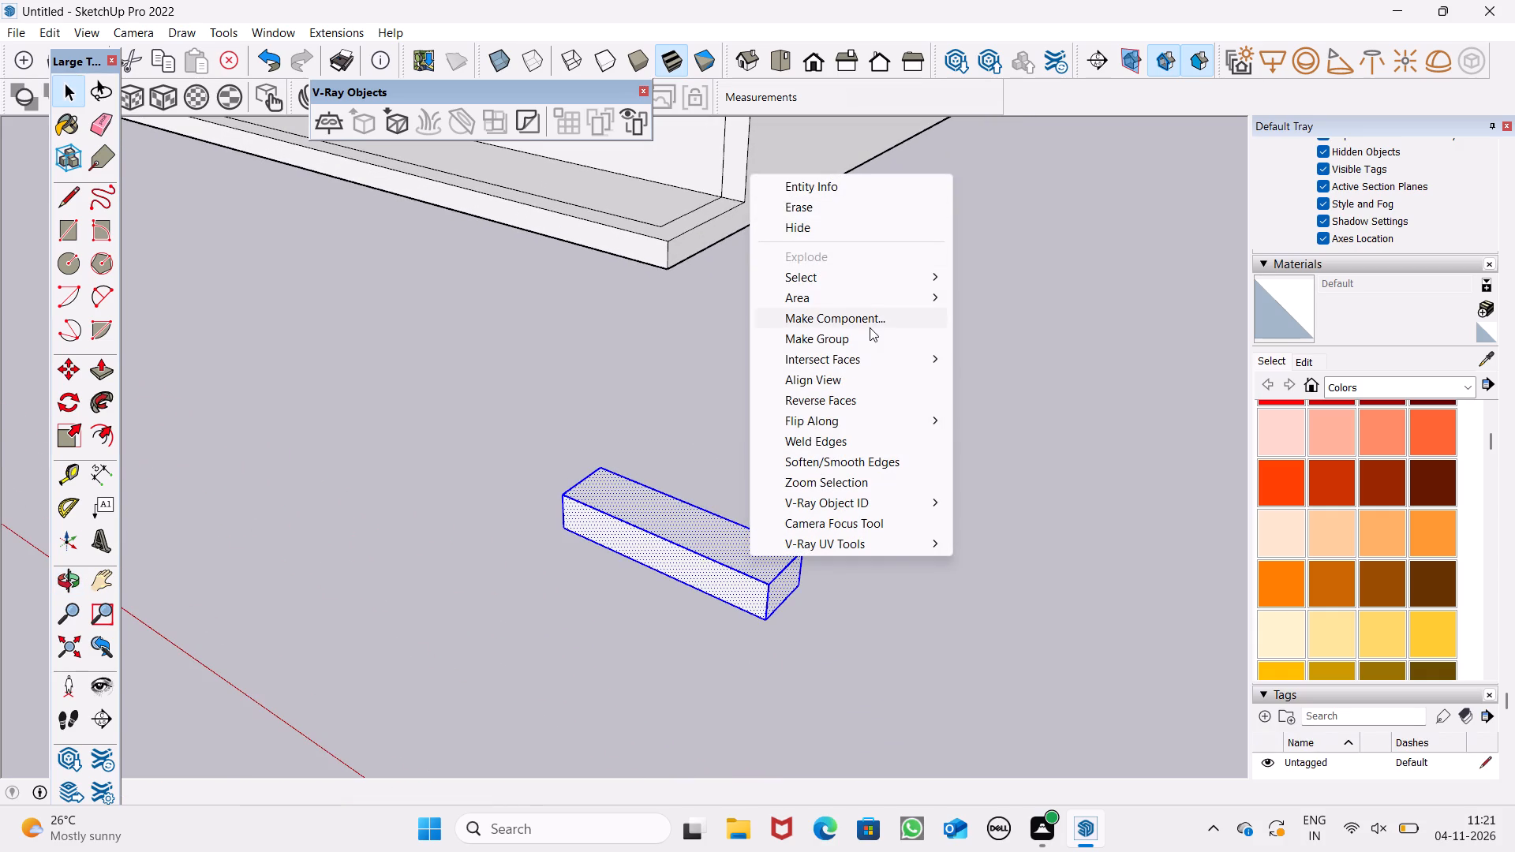
left_click(874, 351)
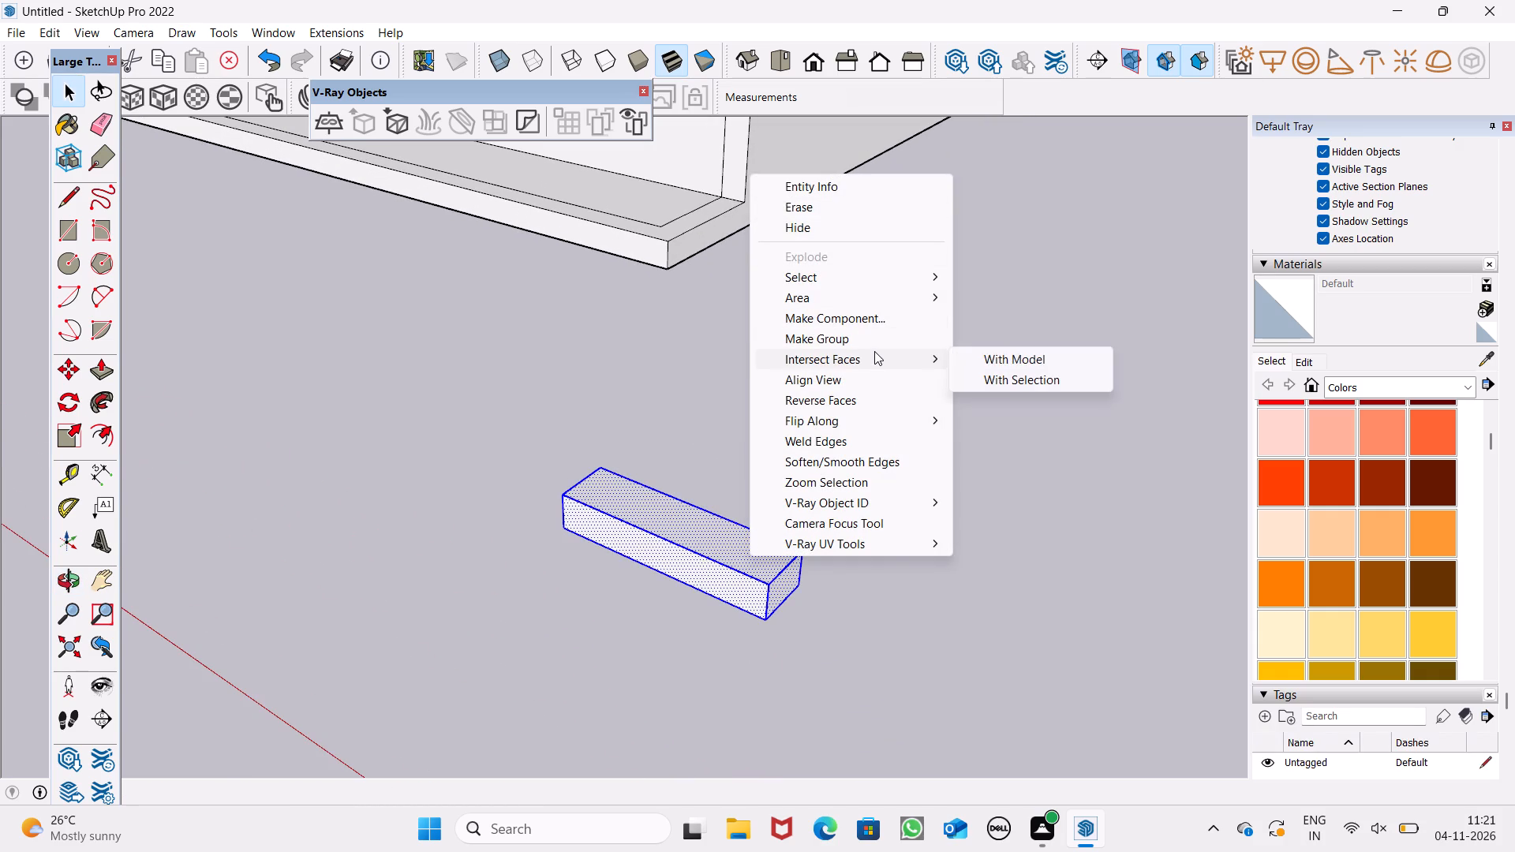
left_click(870, 346)
Copy the grouped block from its bottom front corner to its top rear edge as a second step.
scroll(851, 390, "down", 4)
middle_click_drag(798, 546, 707, 574)
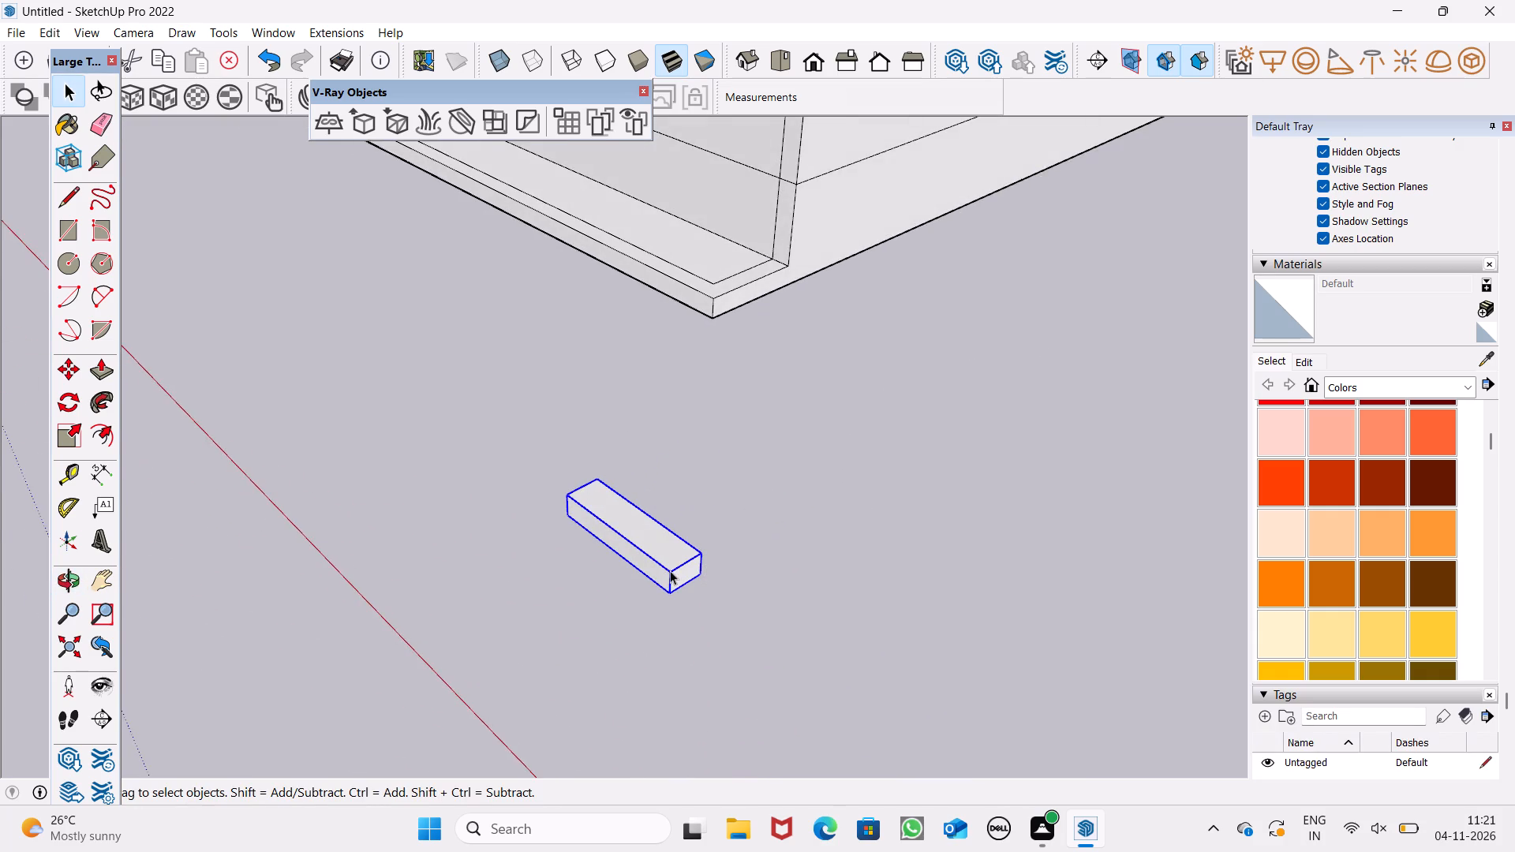
scroll(663, 570, "up", 2)
key("m")
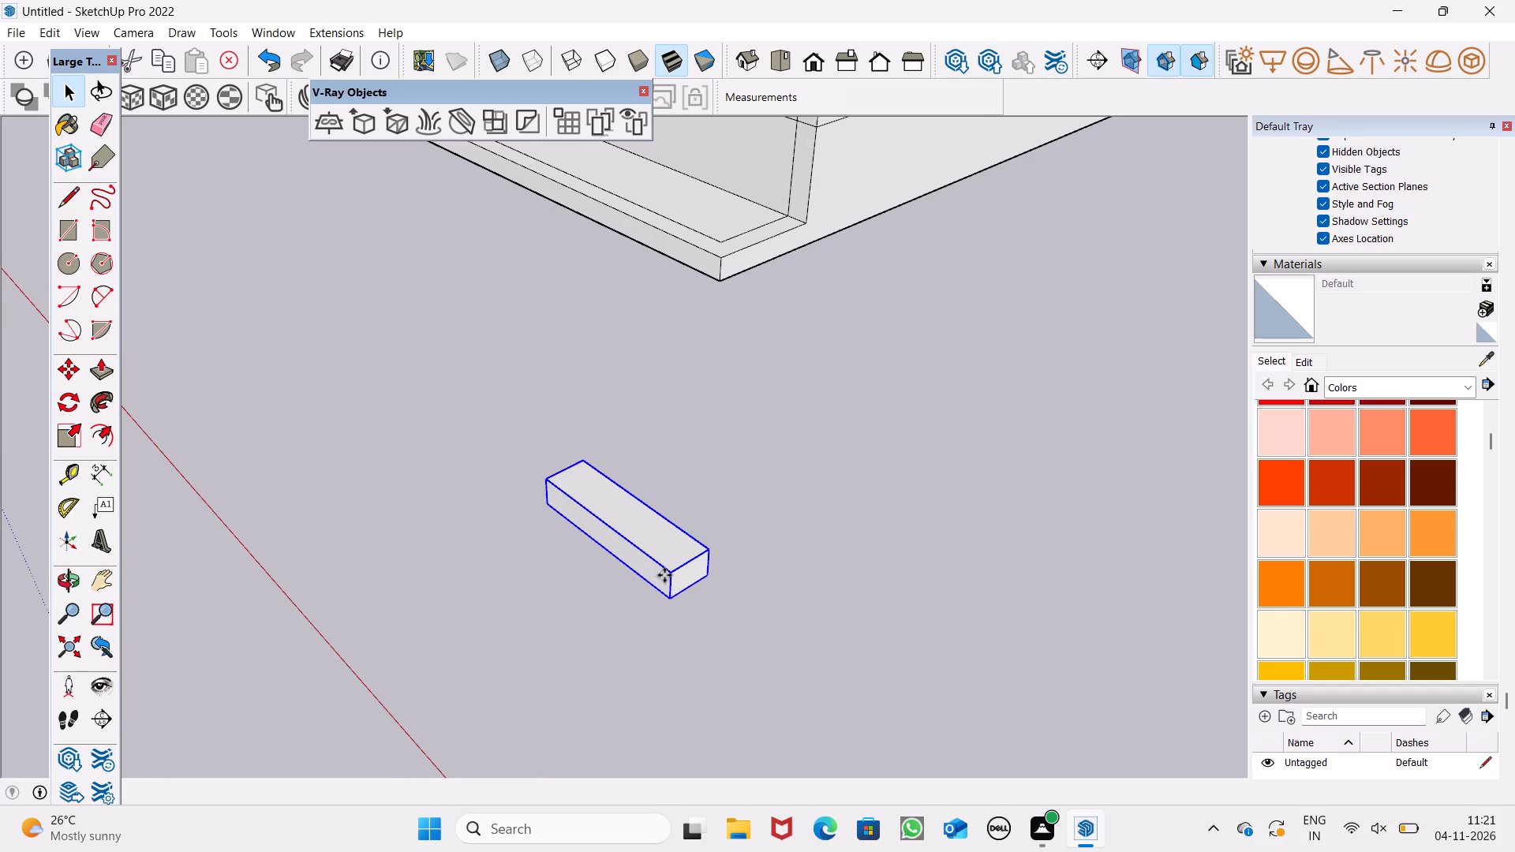
scroll(664, 575, "up", 1)
key("Return")
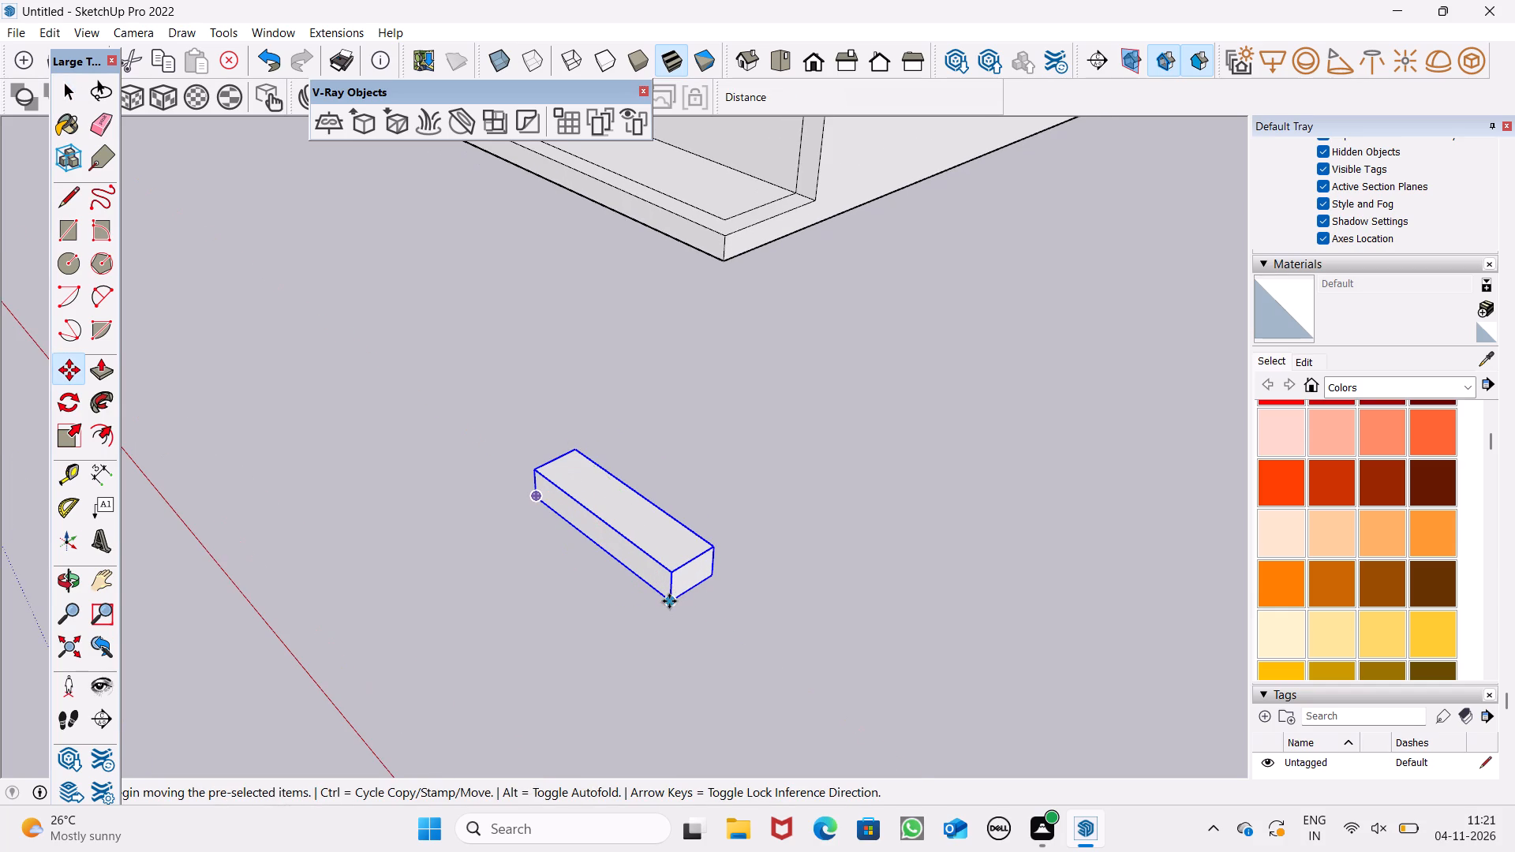
left_click_drag(669, 601, 706, 544)
scroll(783, 511, "down", 3)
middle_click_drag(798, 512, 725, 485)
scroll(660, 532, "up", 5)
scroll(799, 514, "down", 2)
middle_click_drag(793, 558, 726, 617)
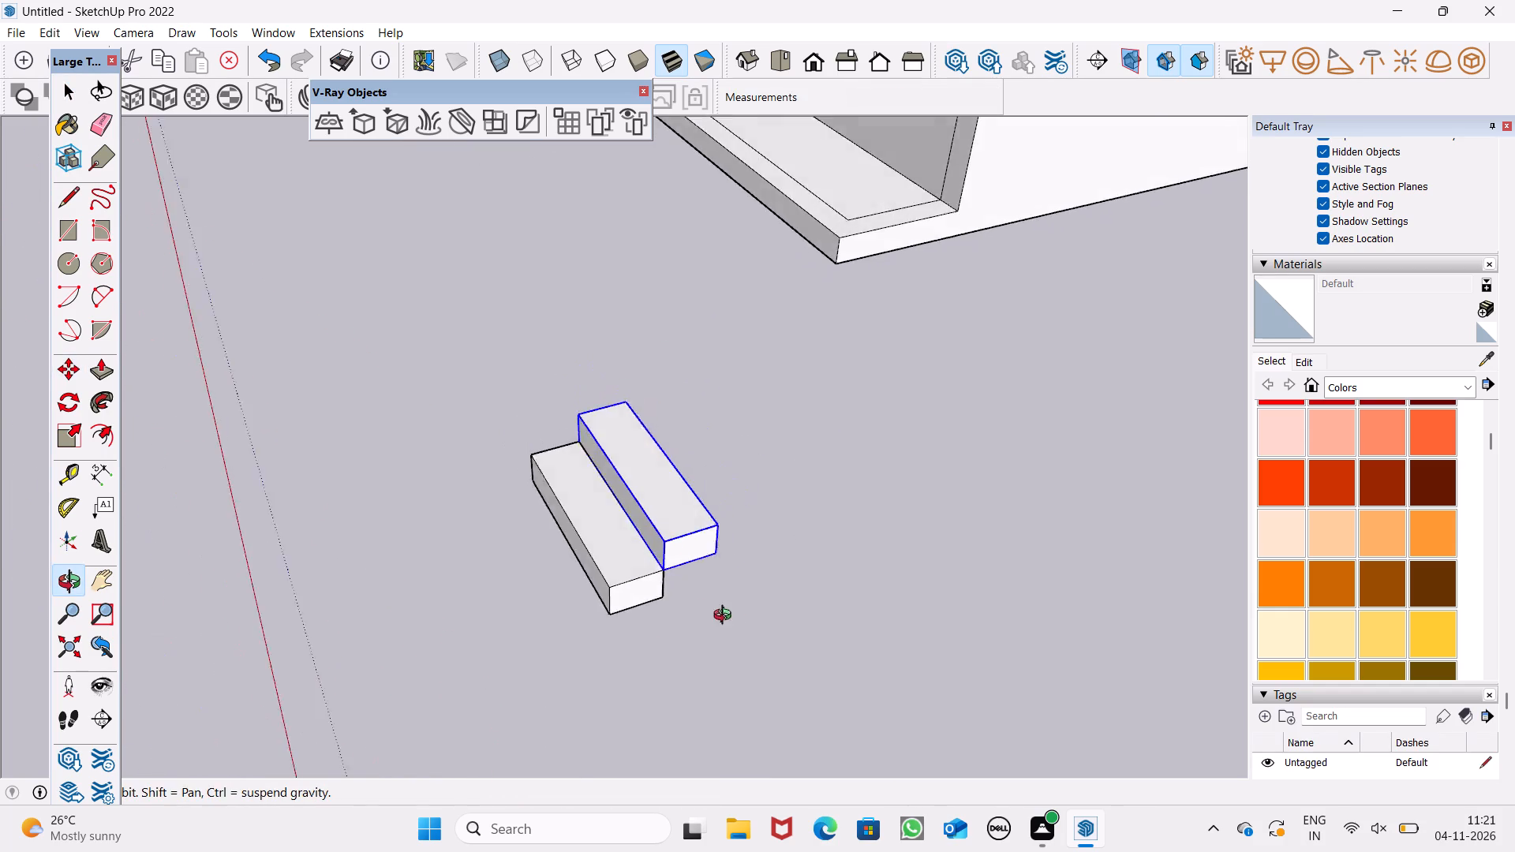
middle_click_drag(726, 617, 721, 617)
Copy the second block up to its own top rear corner as the third step of the flight.
scroll(672, 570, "up", 5)
left_click_drag(632, 586, 656, 521)
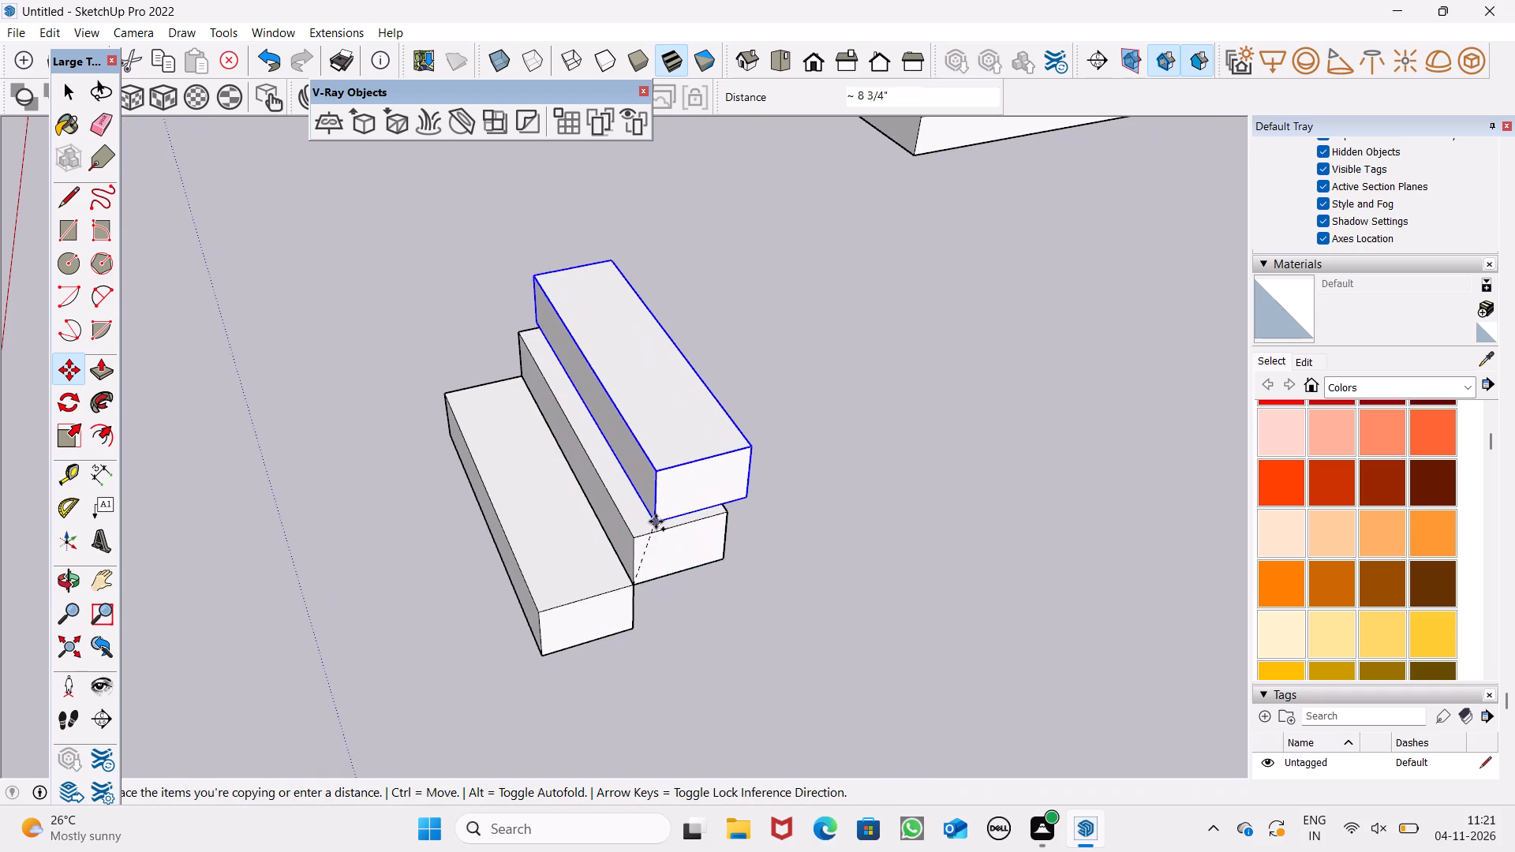
left_click_drag(656, 521, 731, 518)
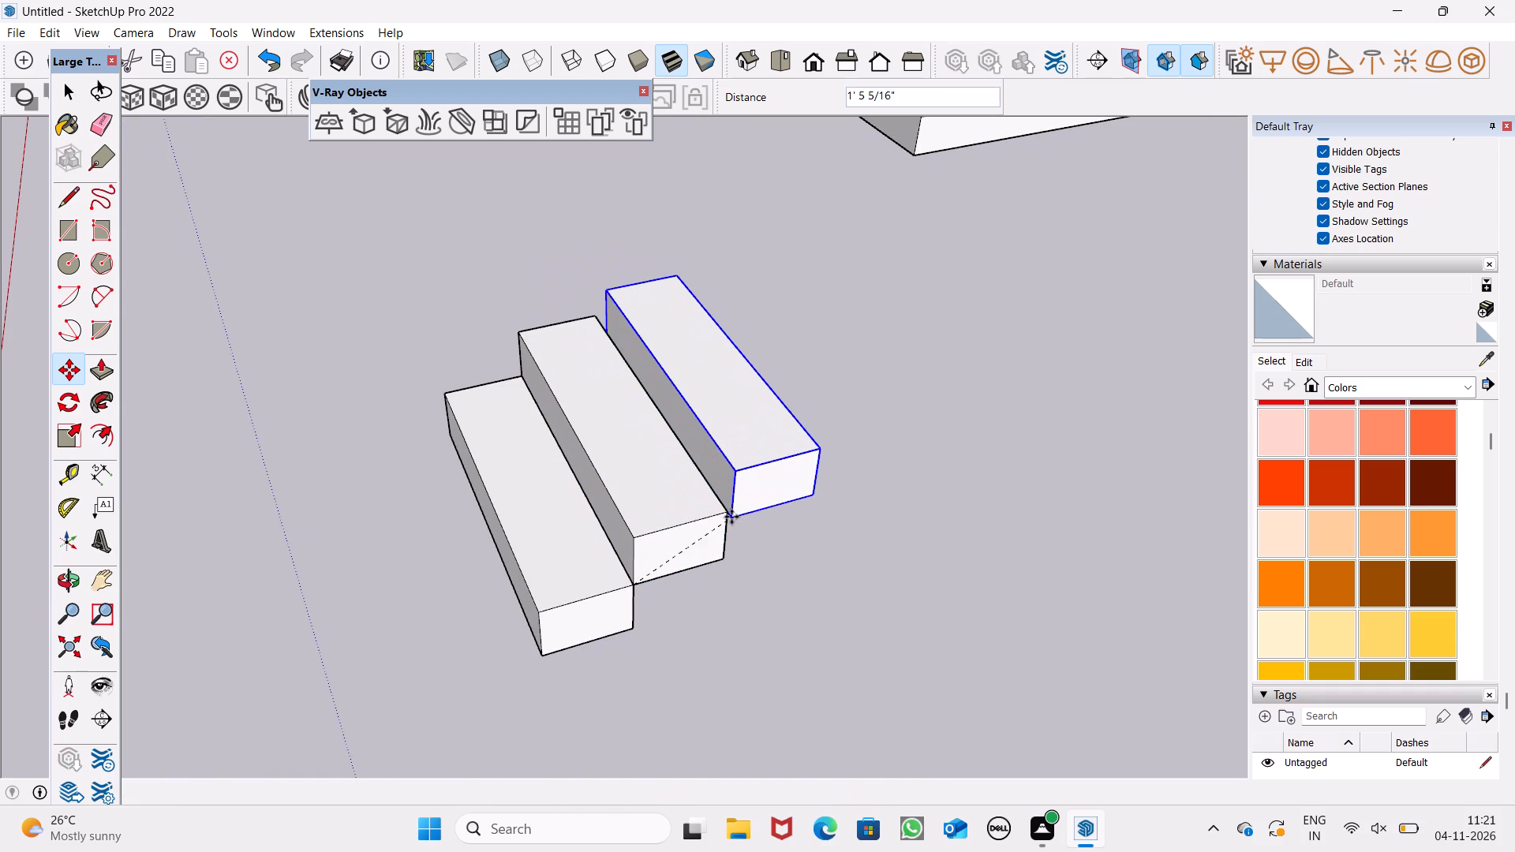
Place one more copy of the block on its own, clear of the three stepped blocks.
left_click_drag(732, 517, 1234, 645)
key("space")
left_click(892, 550)
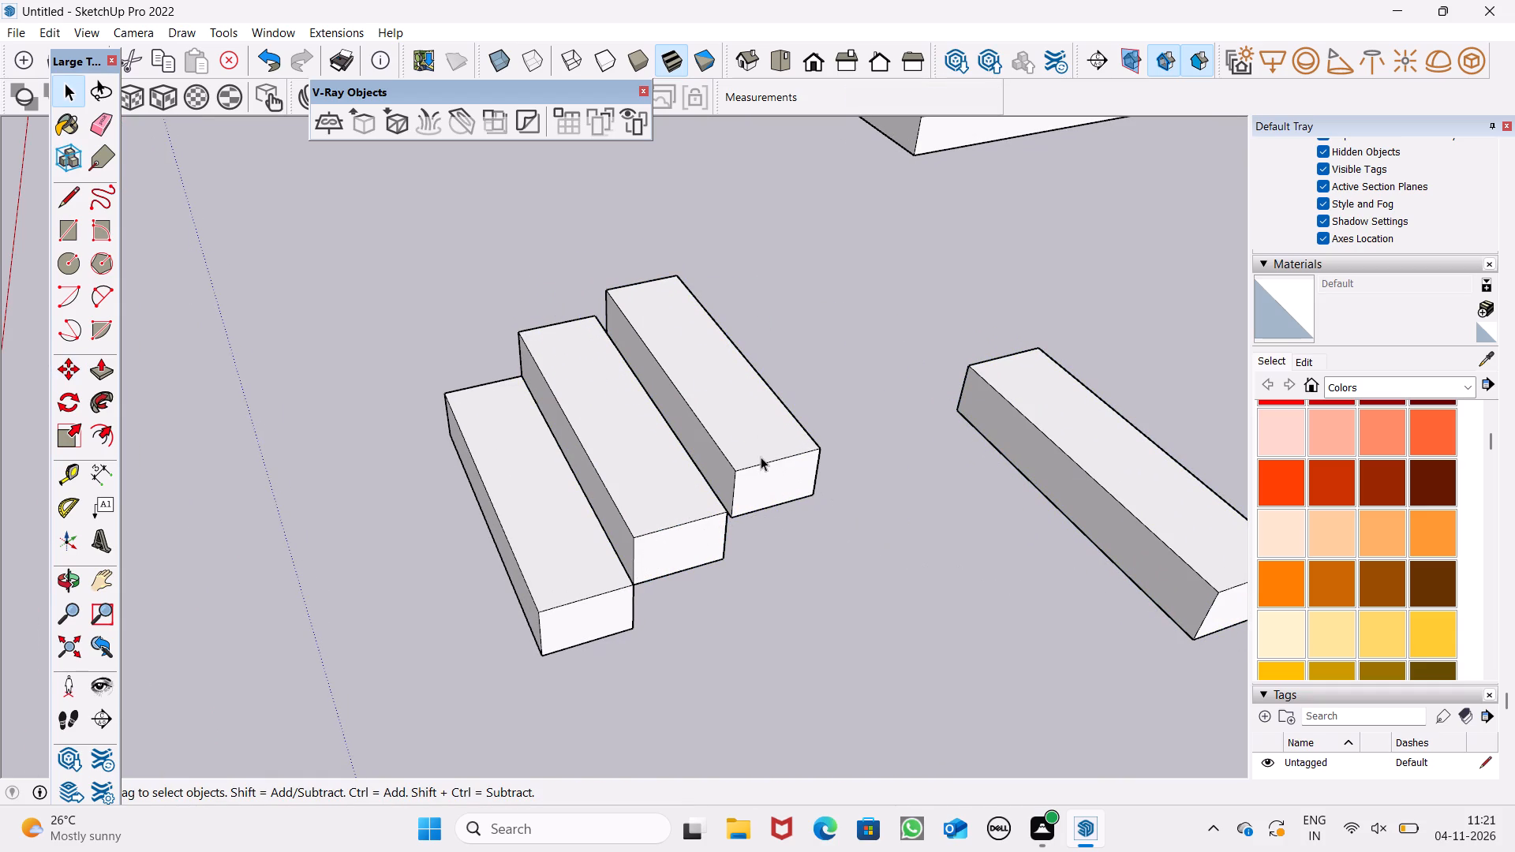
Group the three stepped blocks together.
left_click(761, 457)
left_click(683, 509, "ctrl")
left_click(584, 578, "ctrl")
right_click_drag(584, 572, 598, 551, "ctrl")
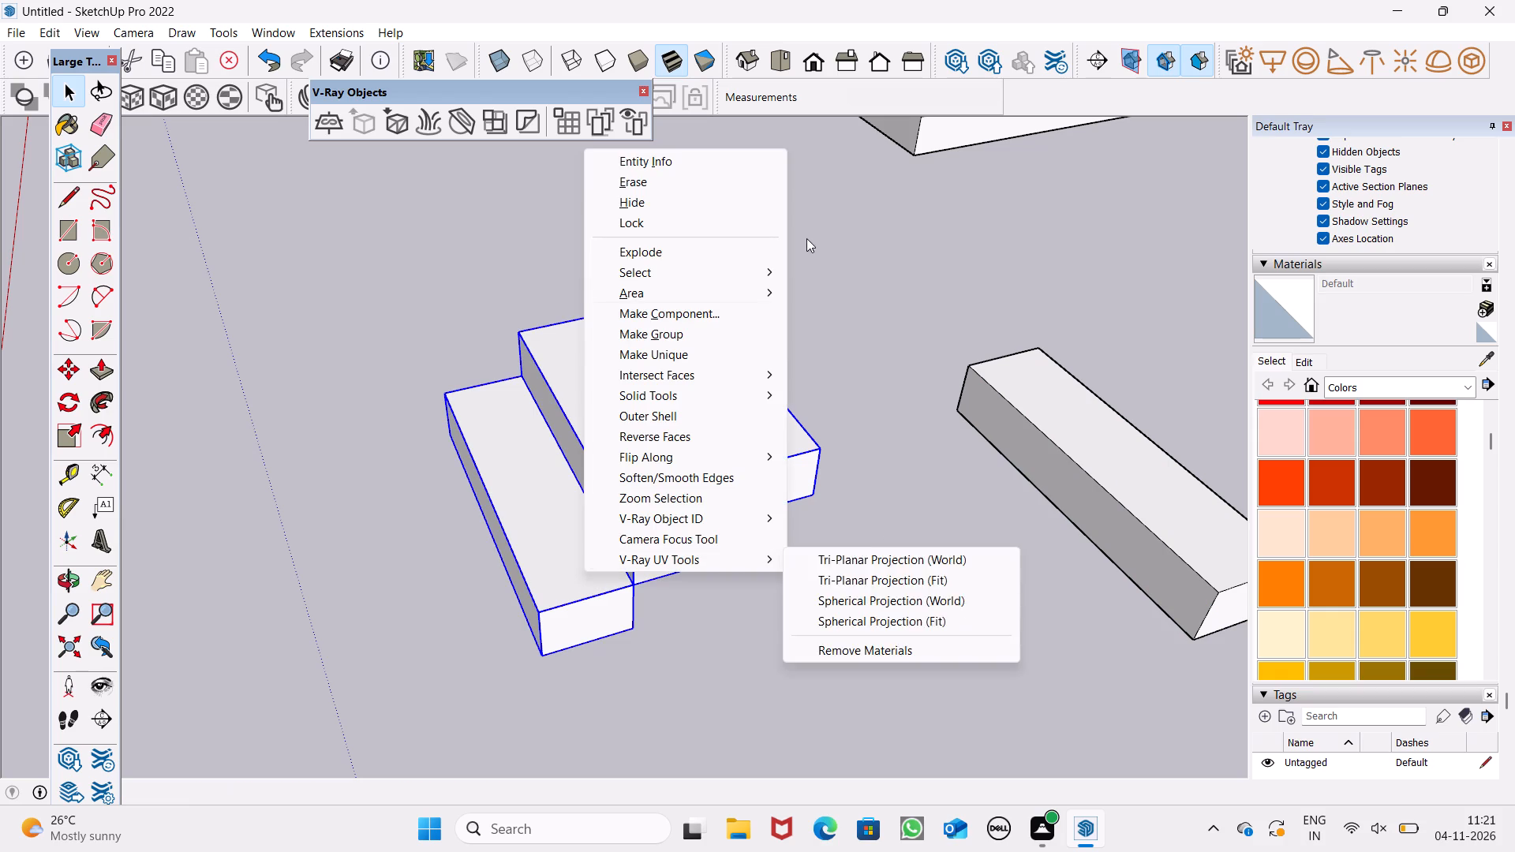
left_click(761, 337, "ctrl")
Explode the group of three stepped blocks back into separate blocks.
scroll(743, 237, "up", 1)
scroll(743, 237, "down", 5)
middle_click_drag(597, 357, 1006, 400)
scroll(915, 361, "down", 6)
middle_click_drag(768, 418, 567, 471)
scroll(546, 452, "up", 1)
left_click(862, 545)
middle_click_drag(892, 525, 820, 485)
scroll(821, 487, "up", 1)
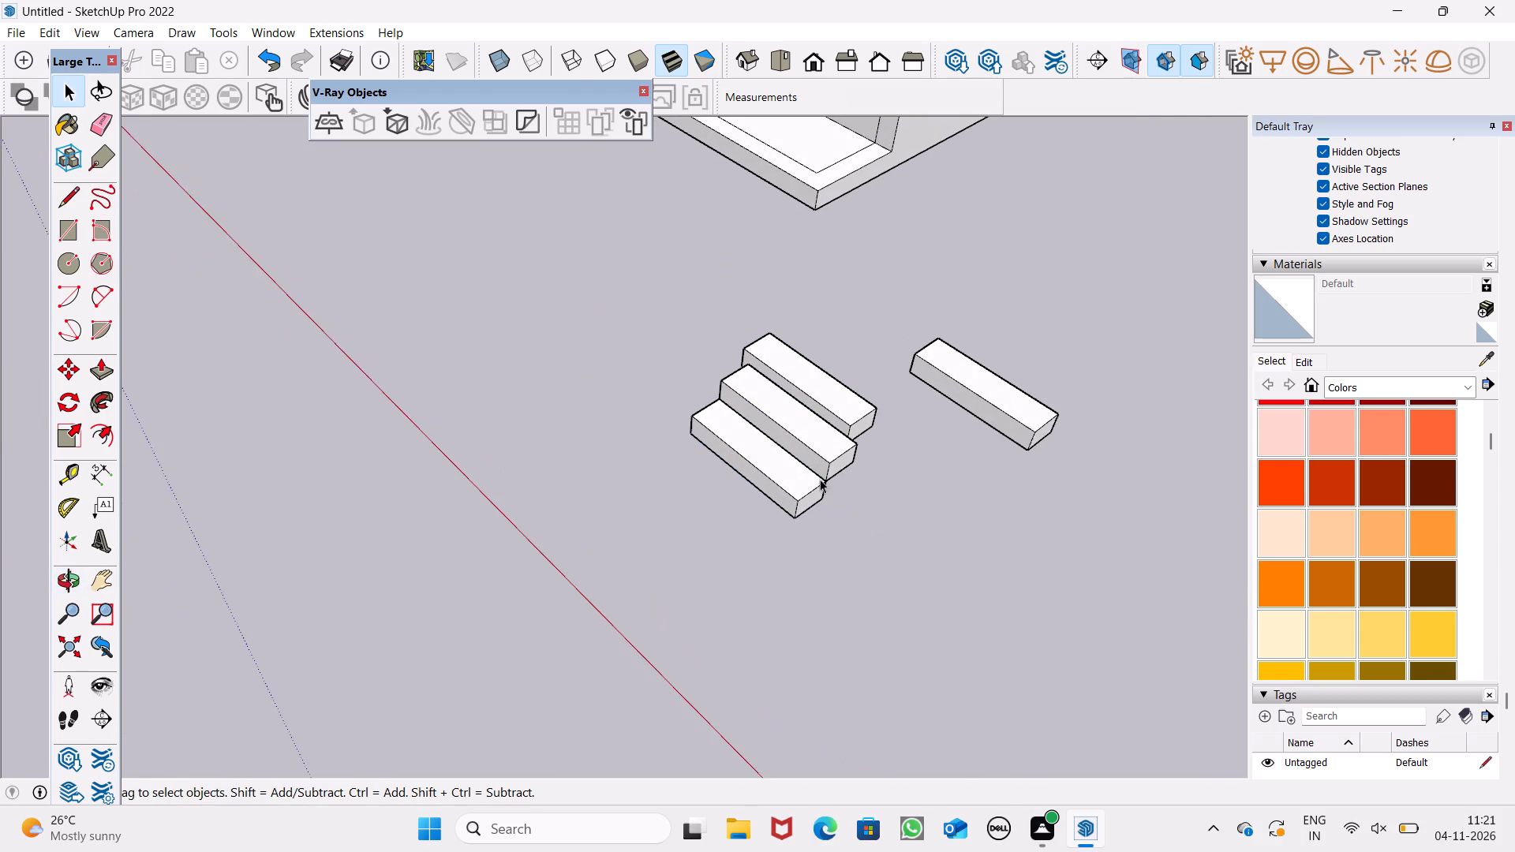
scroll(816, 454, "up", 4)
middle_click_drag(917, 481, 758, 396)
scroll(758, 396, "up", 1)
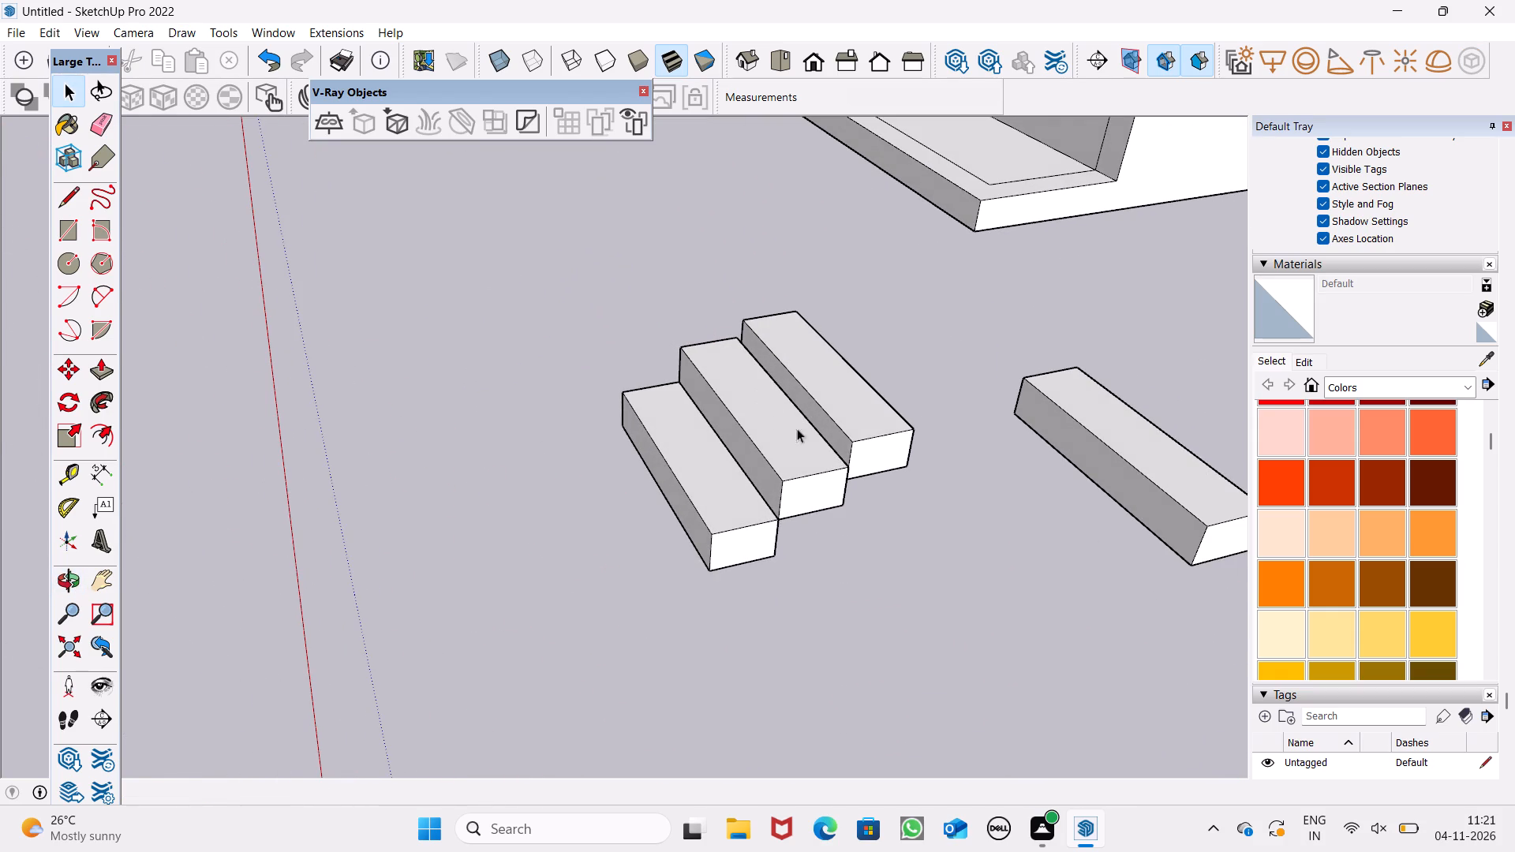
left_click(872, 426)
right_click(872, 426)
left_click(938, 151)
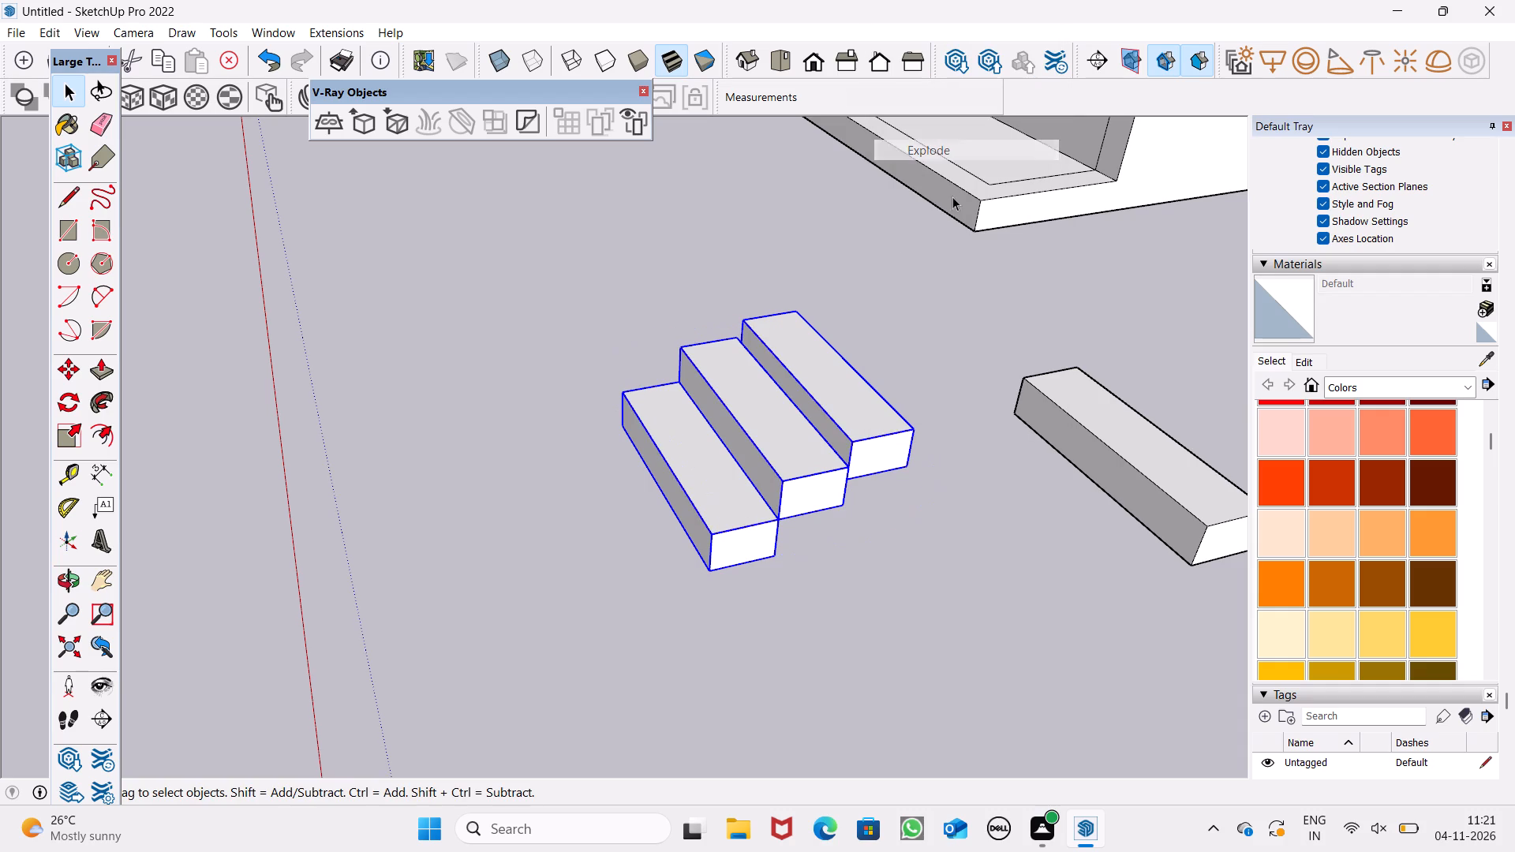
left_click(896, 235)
Move the highest block so its bottom front corner meets the middle block's top rear corner.
left_click(881, 434)
key("m")
key("Return")
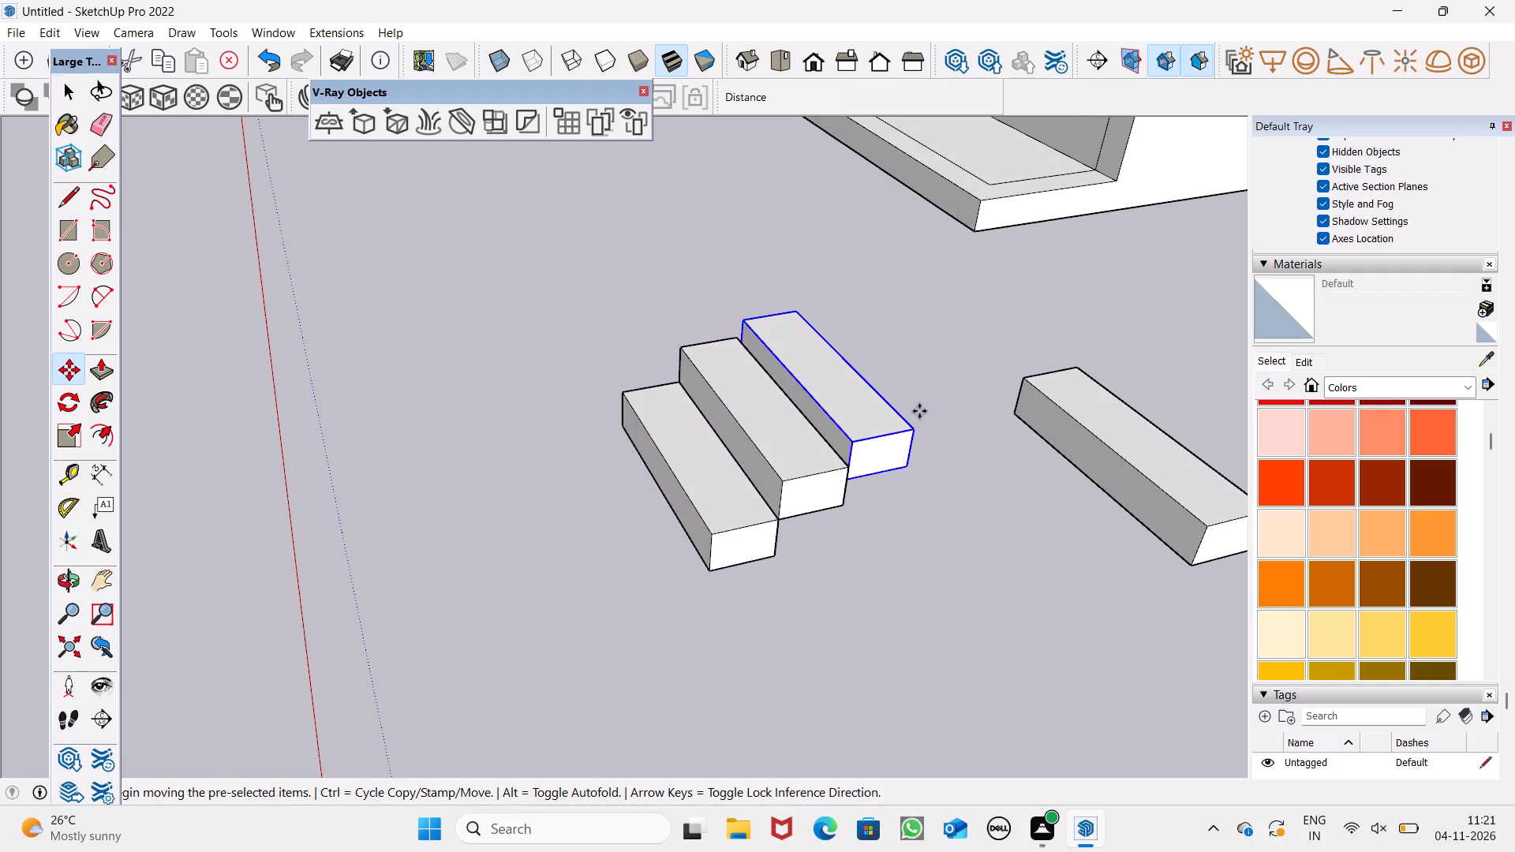
left_click_drag(853, 485, 848, 460)
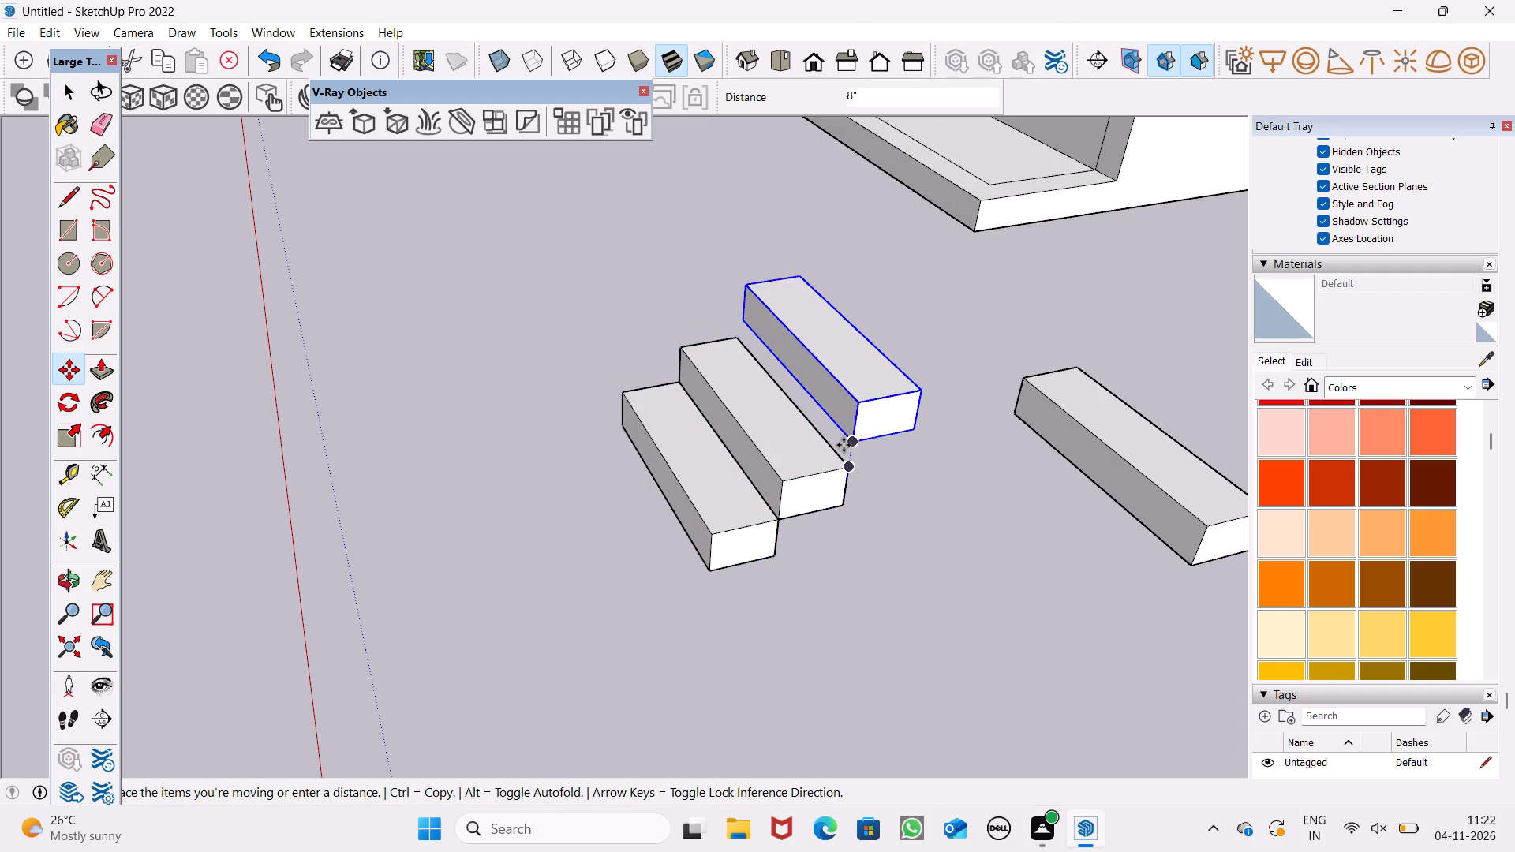
left_click(842, 472)
key("space")
left_click(890, 545)
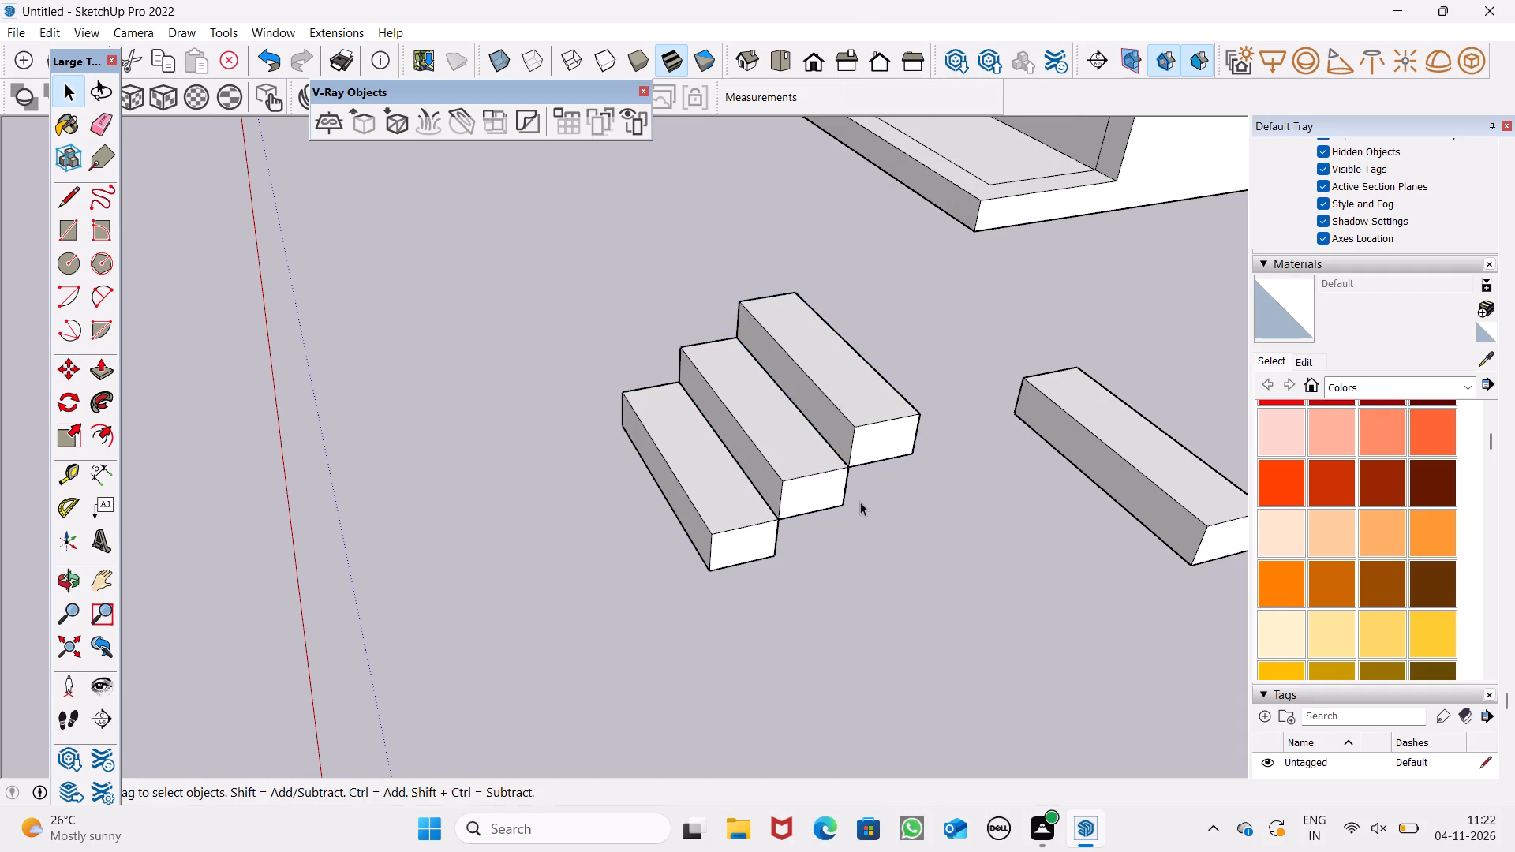
Group the three aligned step blocks into one flight of steps.
middle_click_drag(844, 491, 814, 418)
scroll(692, 438, "up", 6)
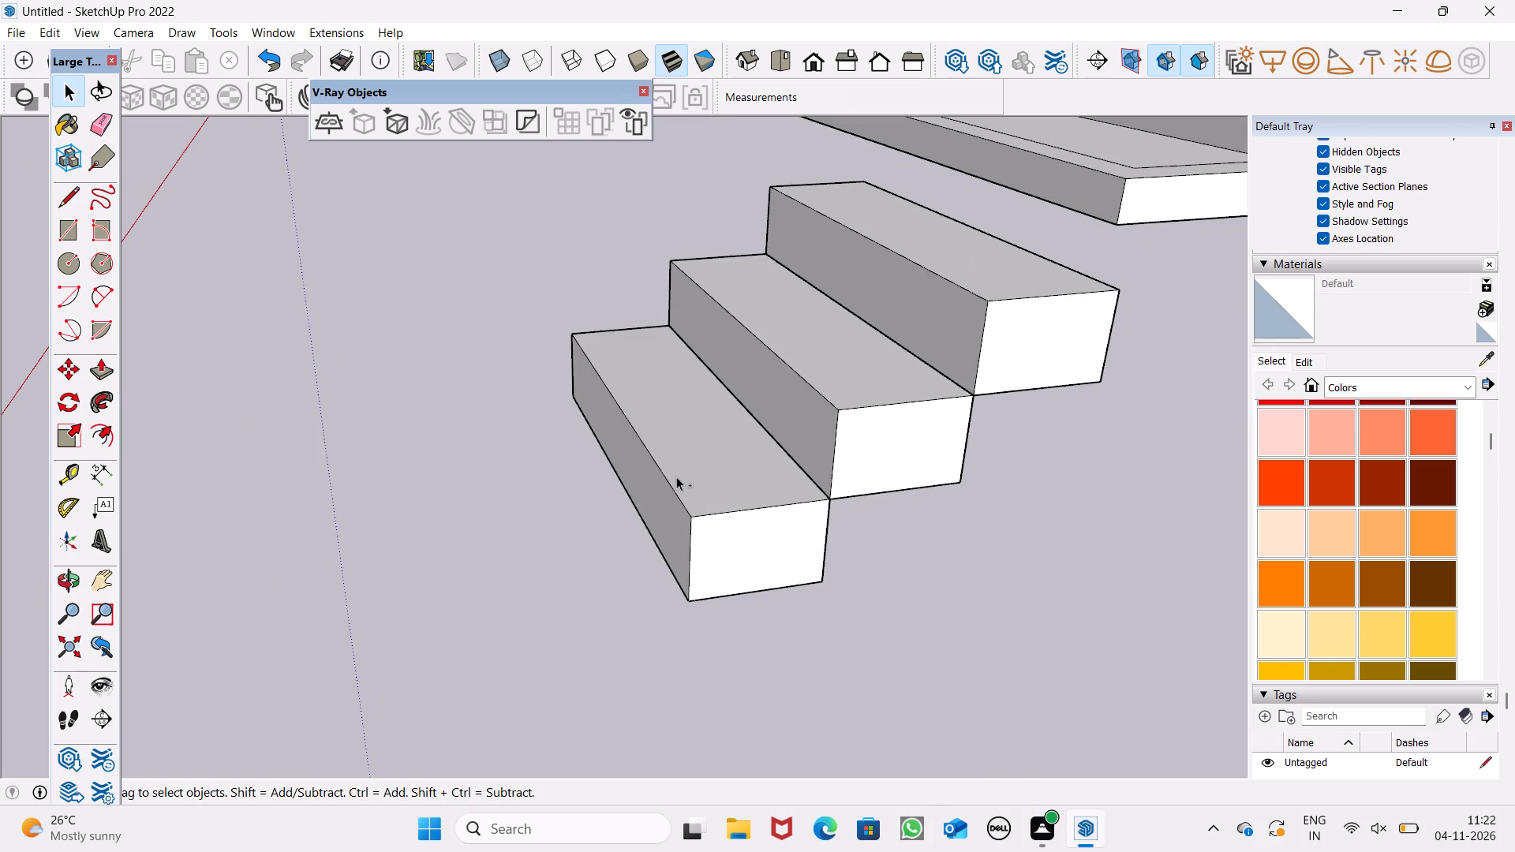
left_click(676, 476, "ctrl")
left_click(900, 352, "ctrl")
left_click(982, 300, "ctrl")
right_click(977, 296, "ctrl")
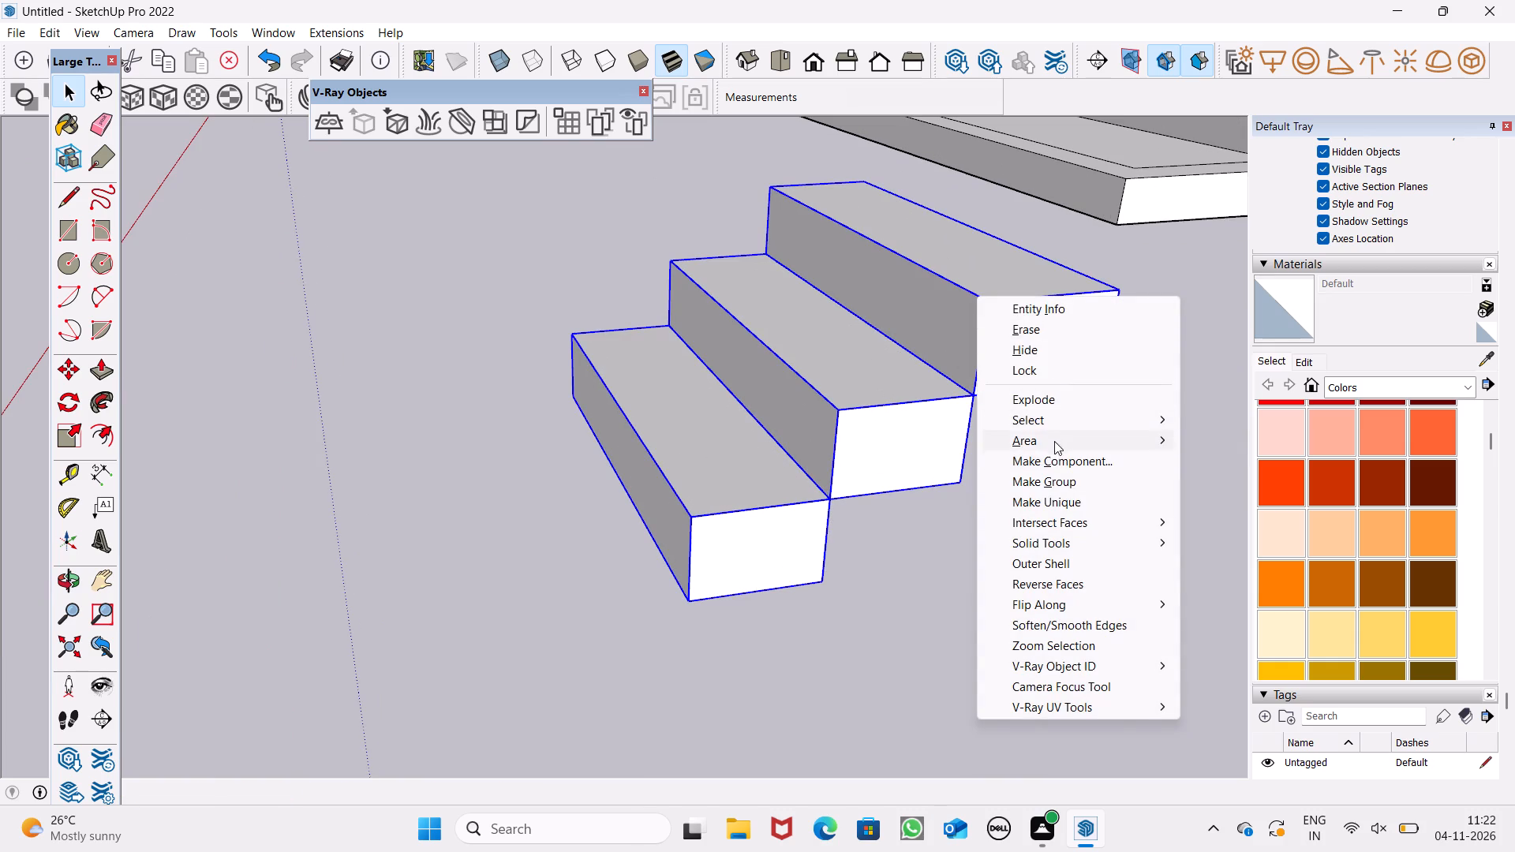
left_click(1059, 480, "ctrl")
Move the grouped steps from the open ground onto the building's ground-floor plinth, in front of the recessed wall.
scroll(956, 394, "down", 12, "ctrl")
middle_click_drag(560, 401, 1134, 394)
scroll(1138, 392, "up", 1)
scroll(1083, 388, "down", 5)
scroll(886, 305, "down", 6)
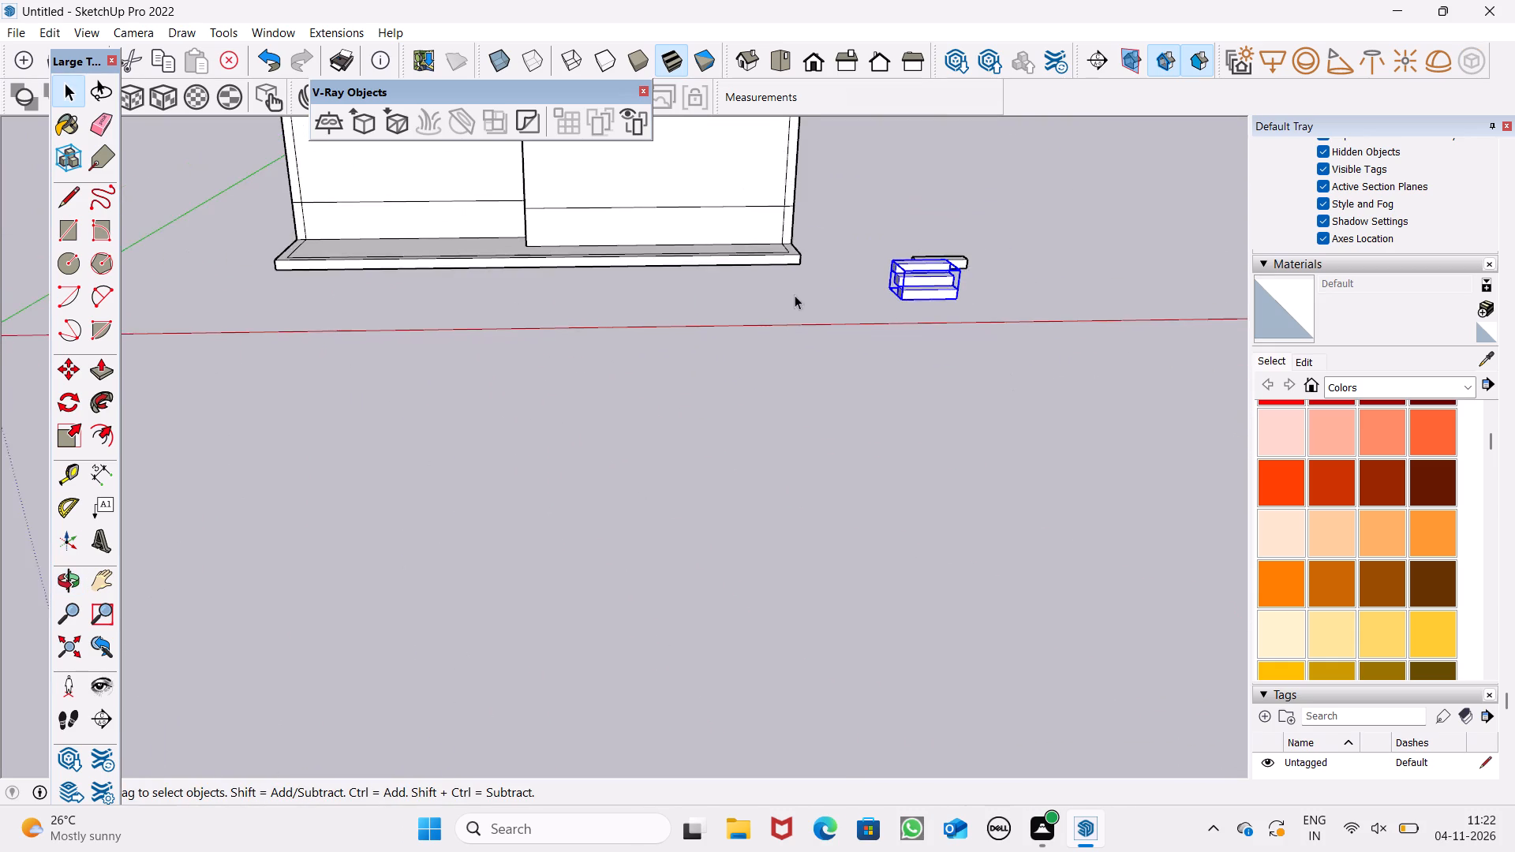
scroll(795, 295, "down", 4)
middle_click_drag(606, 245, 1028, 297)
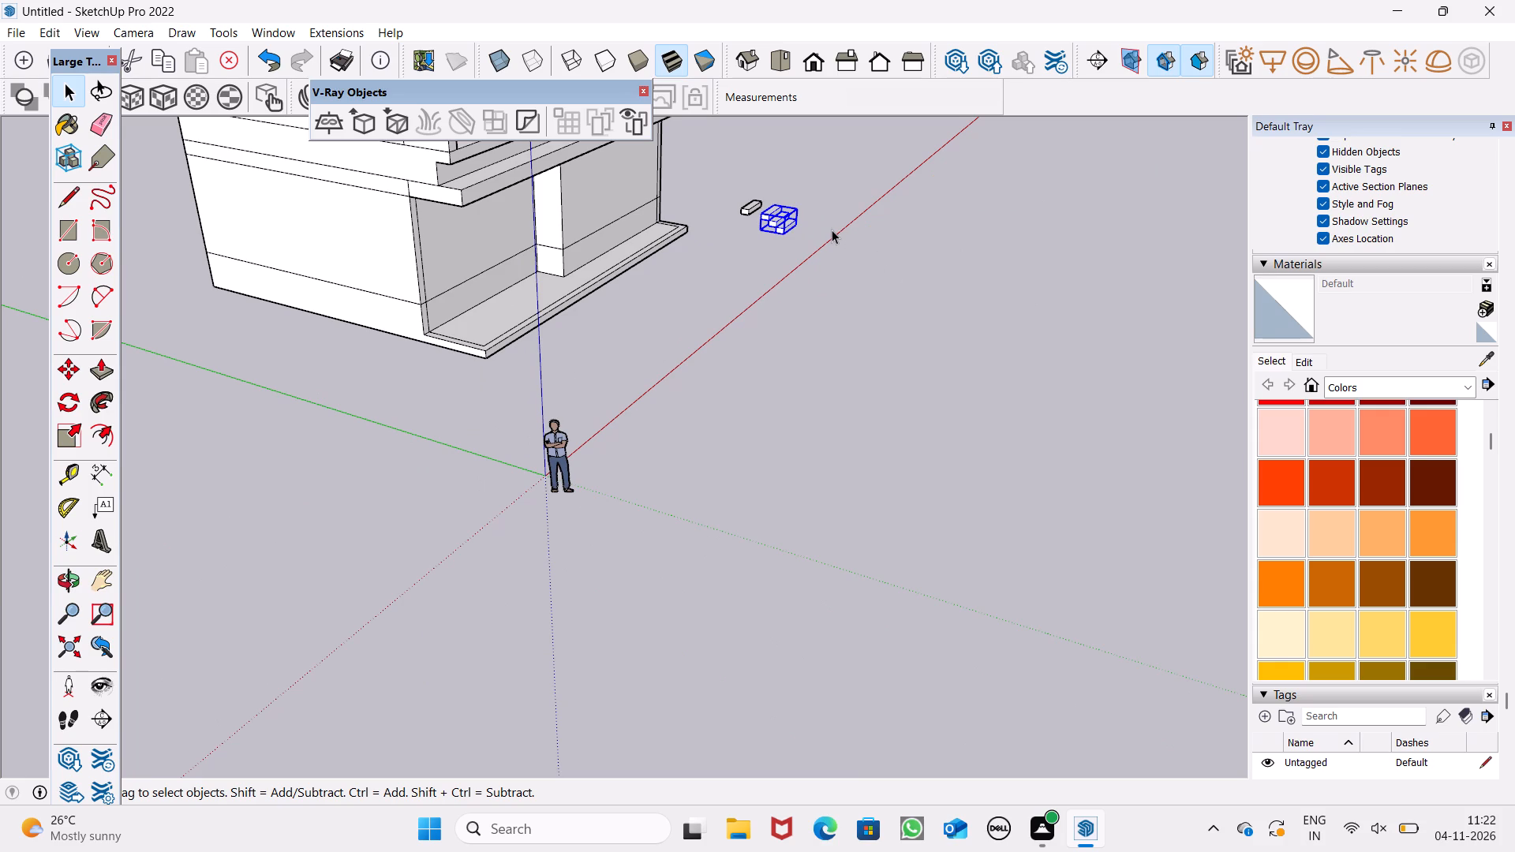
scroll(782, 243, "down", 3)
scroll(909, 332, "down", 4)
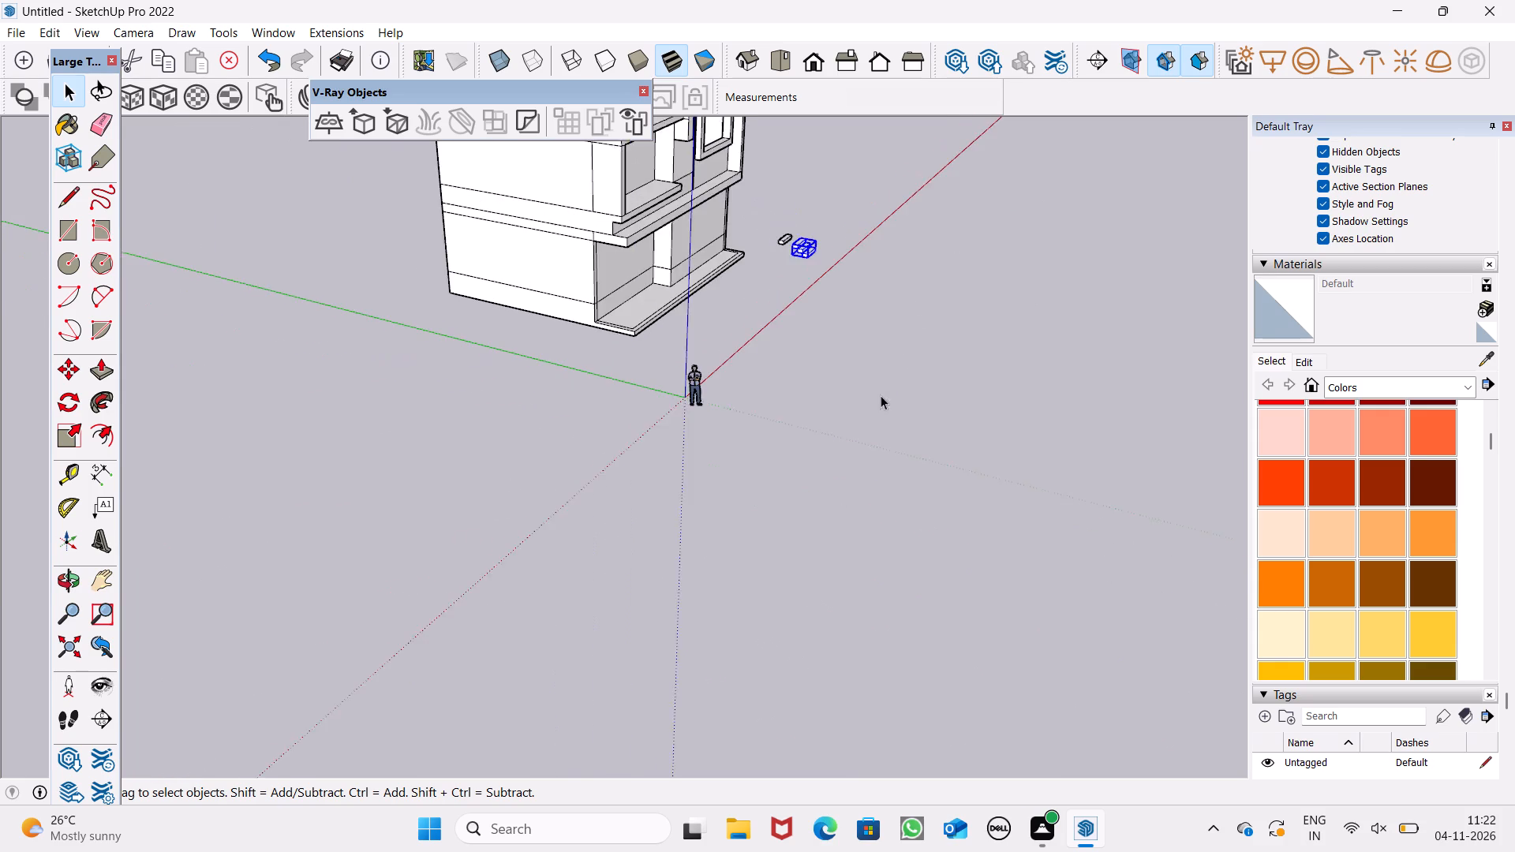
middle_click(881, 395)
scroll(881, 395, "up", 2)
scroll(612, 280, "up", 8)
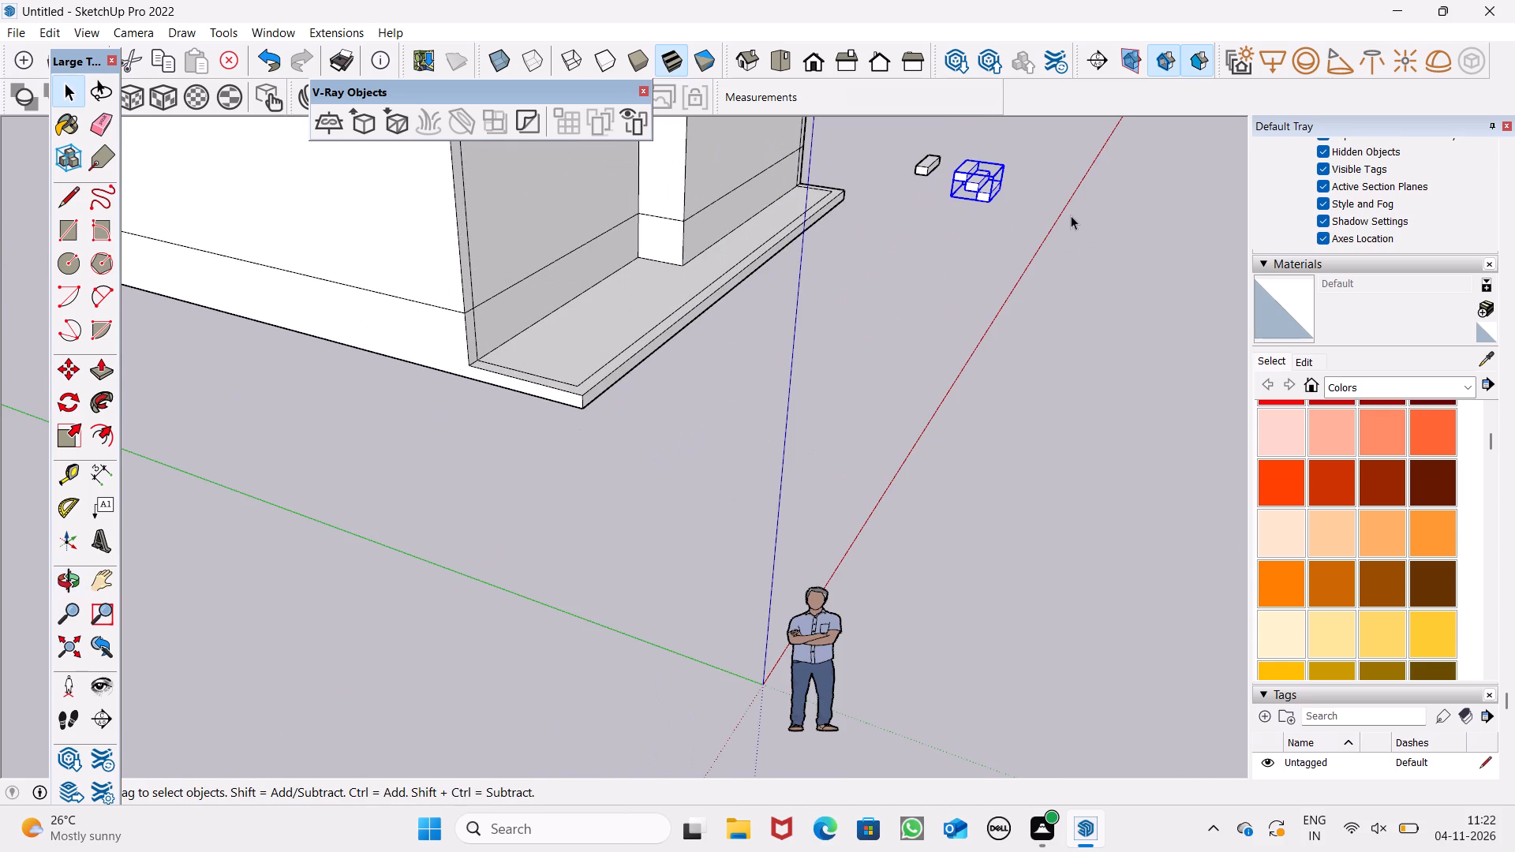
key("Return")
left_click_drag(987, 210, 578, 323)
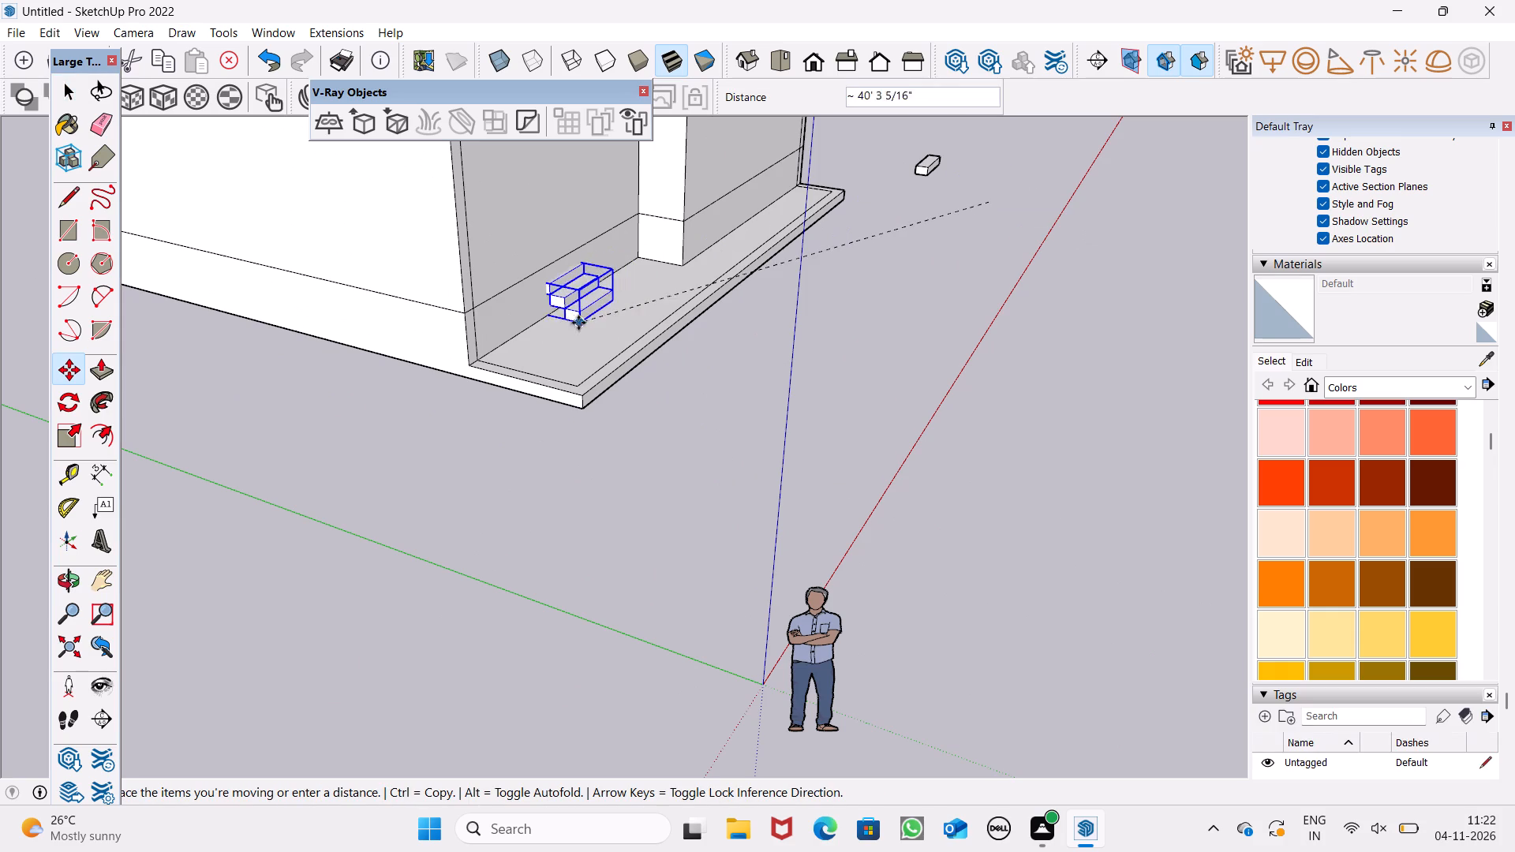
left_click_drag(578, 323, 645, 306)
Move the grouped steps across the plinth, closer to the recessed wall and the projecting wall's corner.
scroll(908, 384, "down", 3)
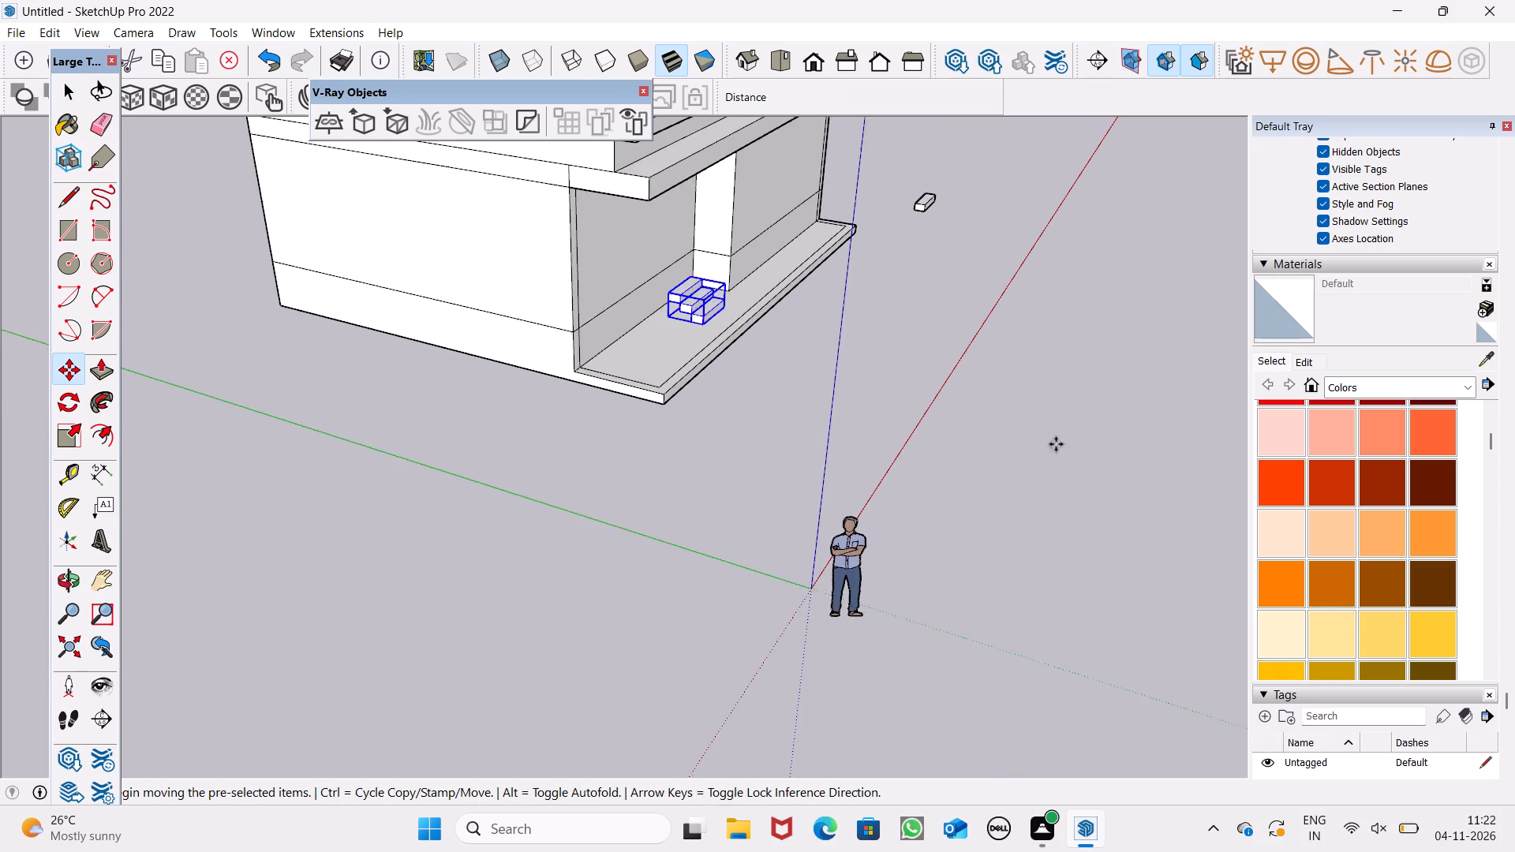
middle_click_drag(1051, 458, 814, 468)
scroll(761, 359, "up", 7)
middle_click_drag(556, 274, 578, 305)
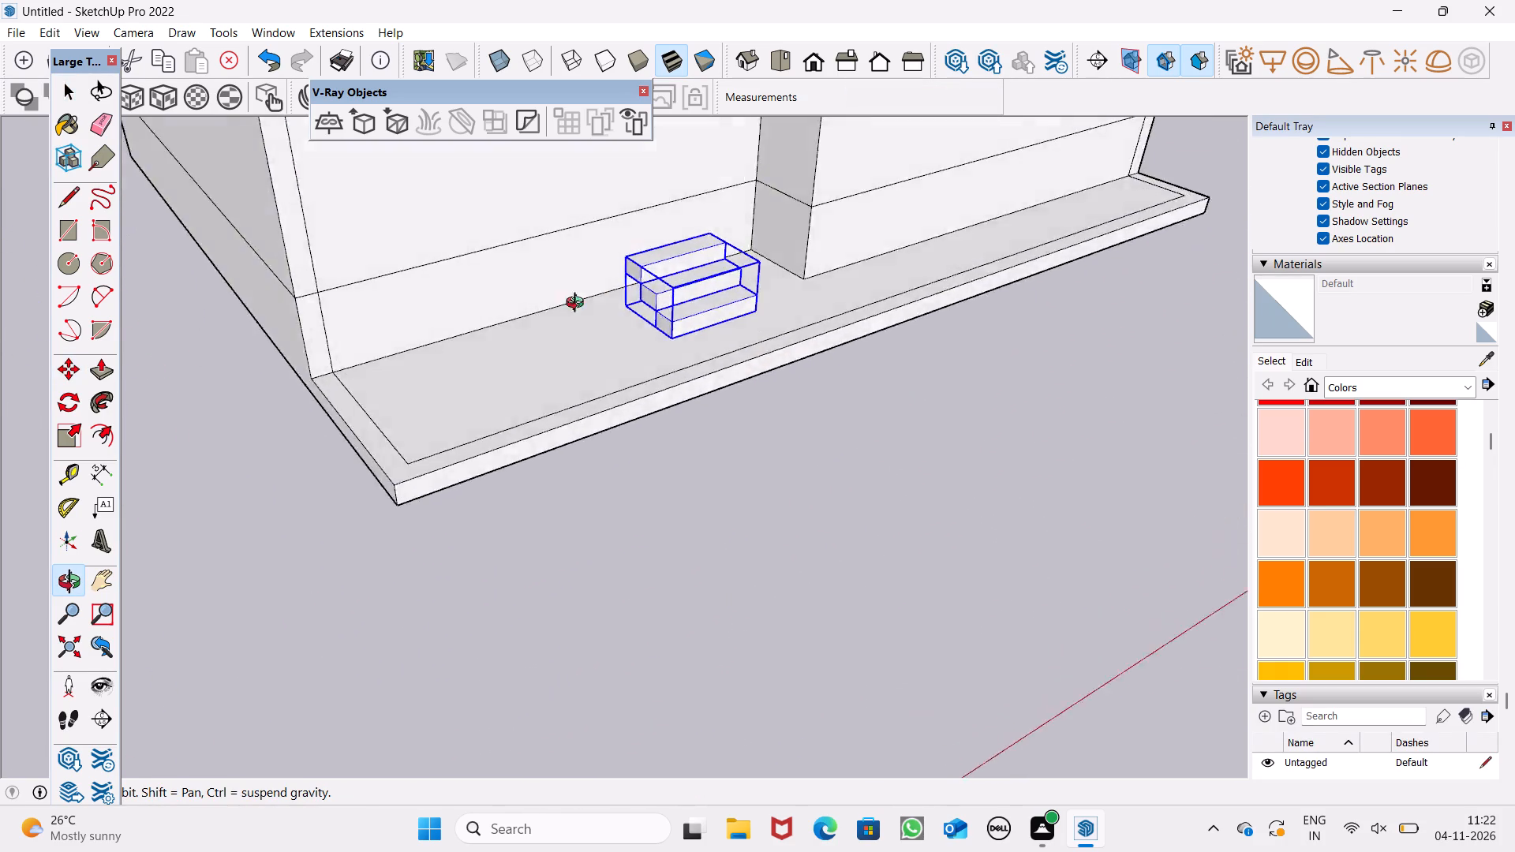
middle_click_drag(578, 305, 331, 324)
scroll(802, 361, "up", 6)
scroll(843, 373, "down", 6)
middle_click_drag(818, 377, 775, 345)
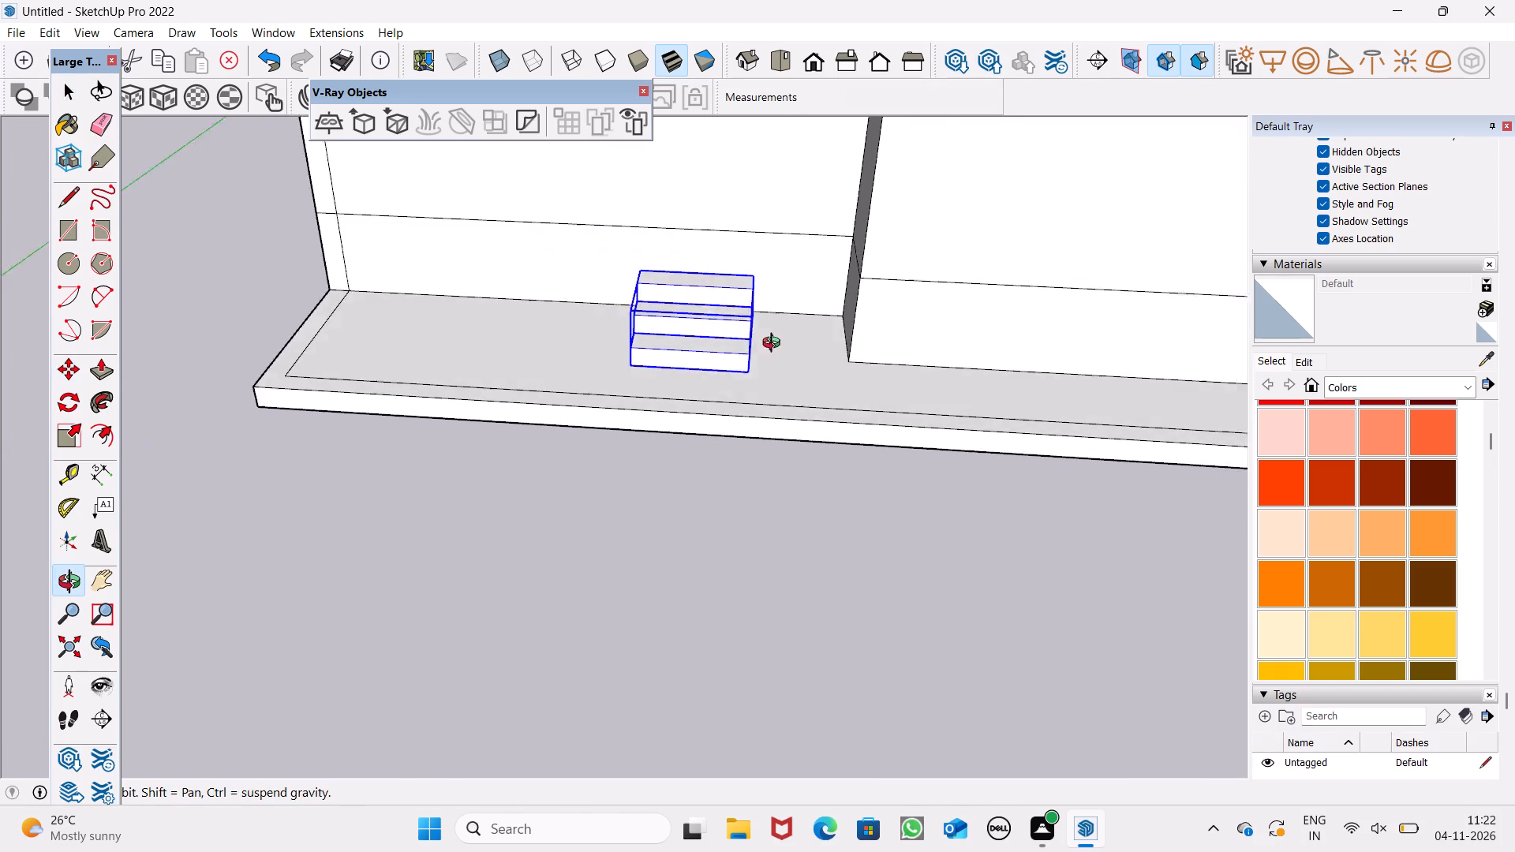
middle_click_drag(775, 345, 752, 335)
scroll(708, 293, "up", 5)
left_click_drag(776, 434, 840, 402)
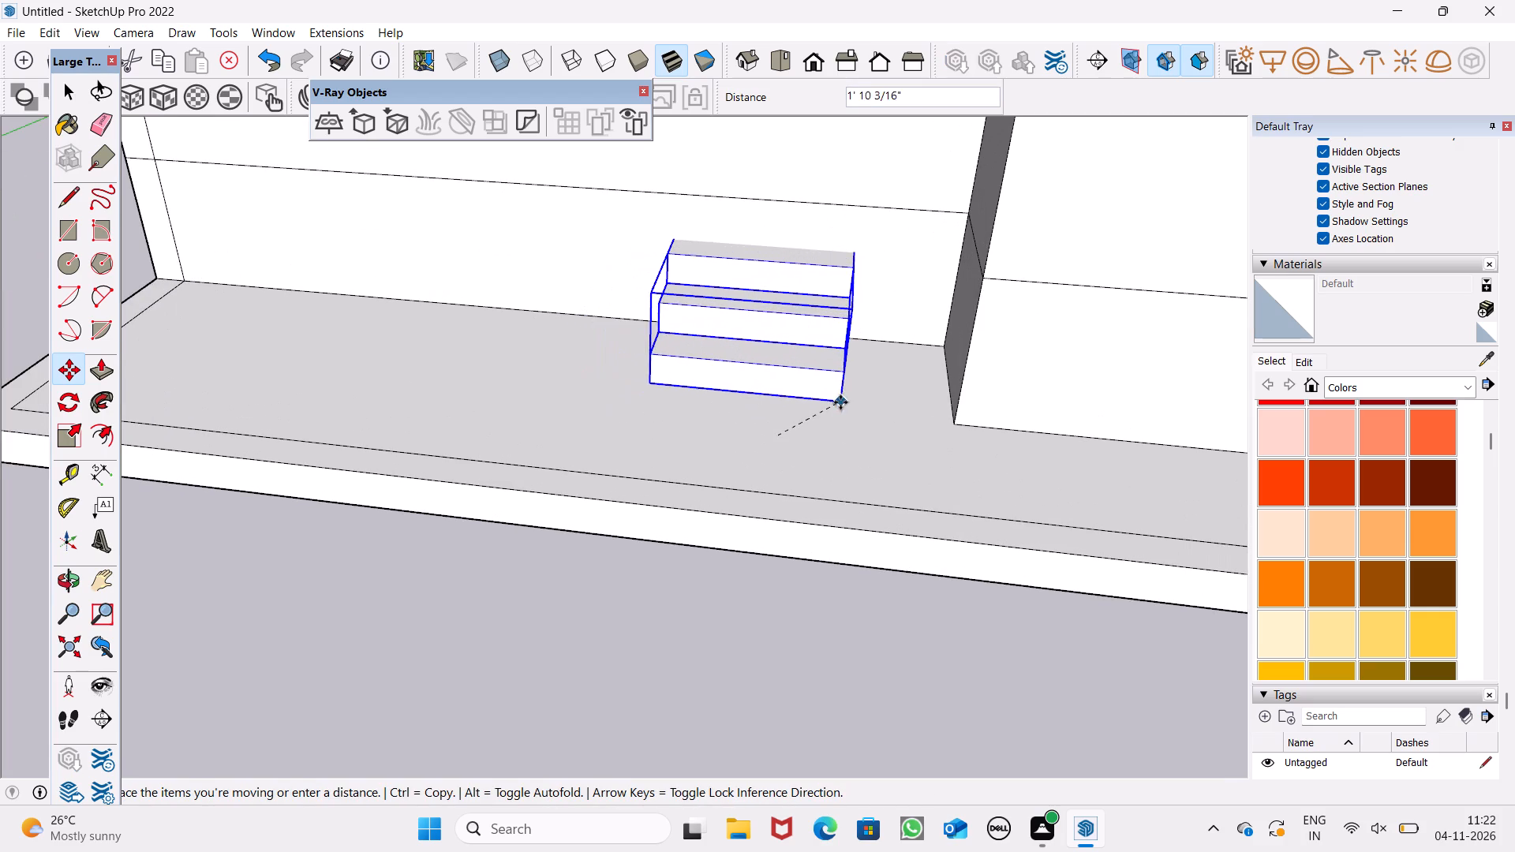
left_click_drag(840, 402, 832, 413)
Move the steps by their bottom rear corner to the base of the recessed wall.
middle_click_drag(1063, 418, 798, 294)
scroll(799, 300, "up", 8)
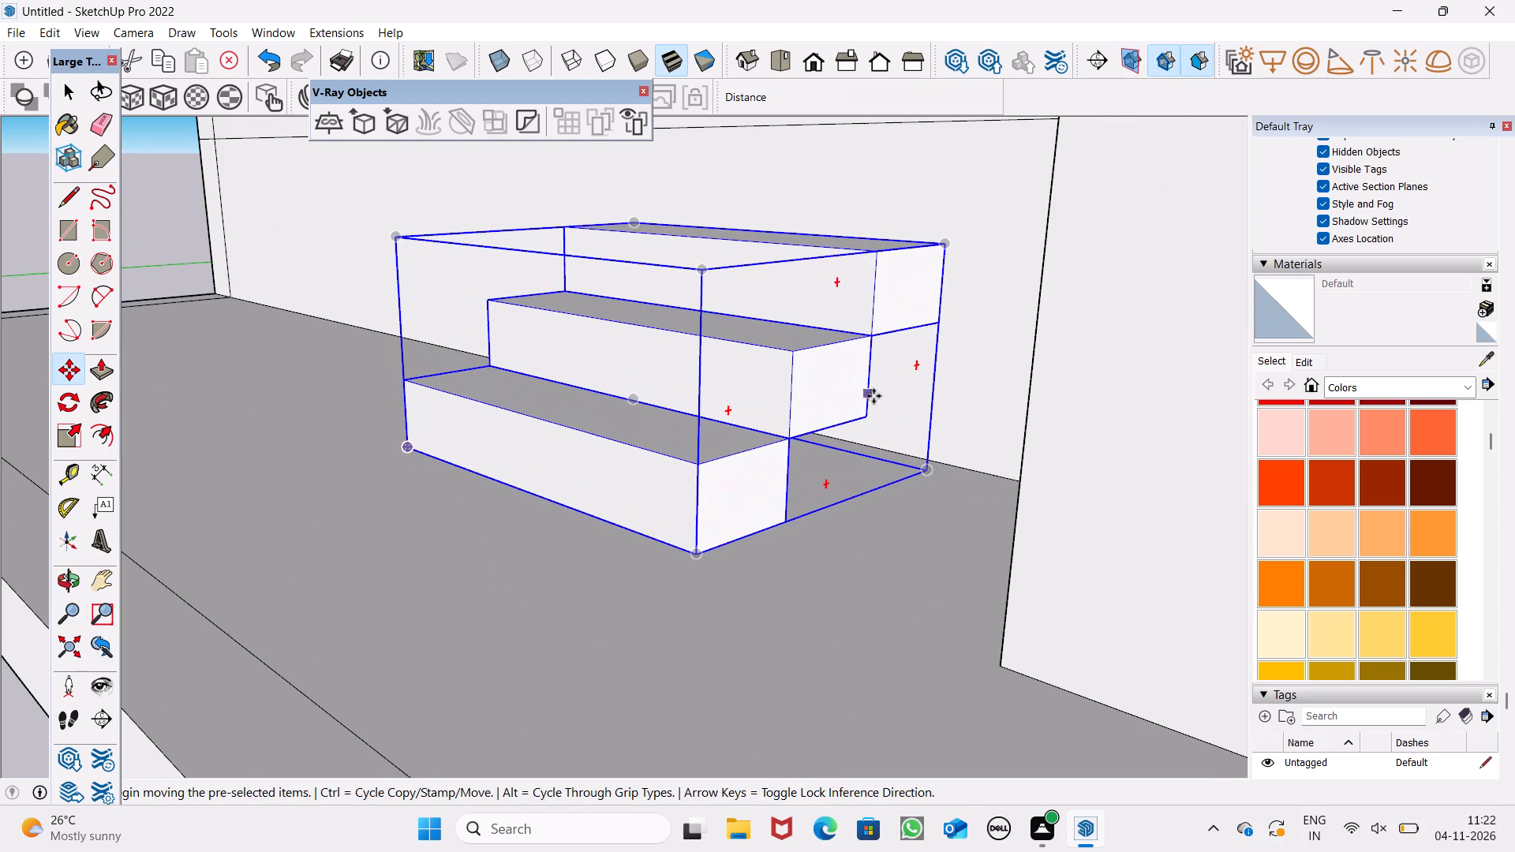
middle_click_drag(926, 398, 952, 432)
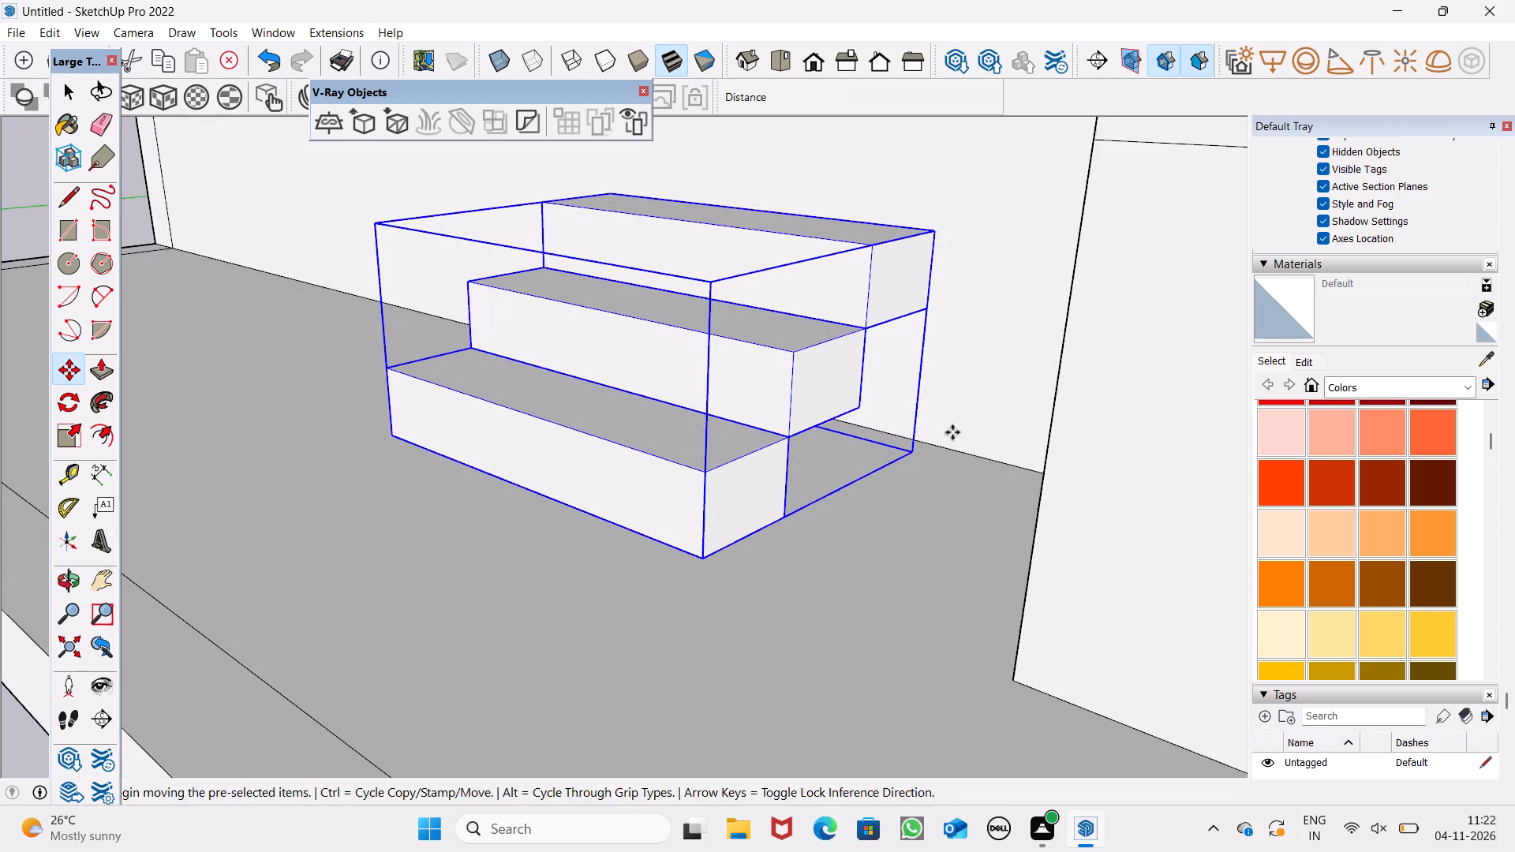
scroll(893, 456, "up", 2)
left_click_drag(919, 455, 933, 445)
scroll(933, 431, "down", 5)
middle_click_drag(926, 447, 1130, 446)
scroll(968, 347, "down", 10)
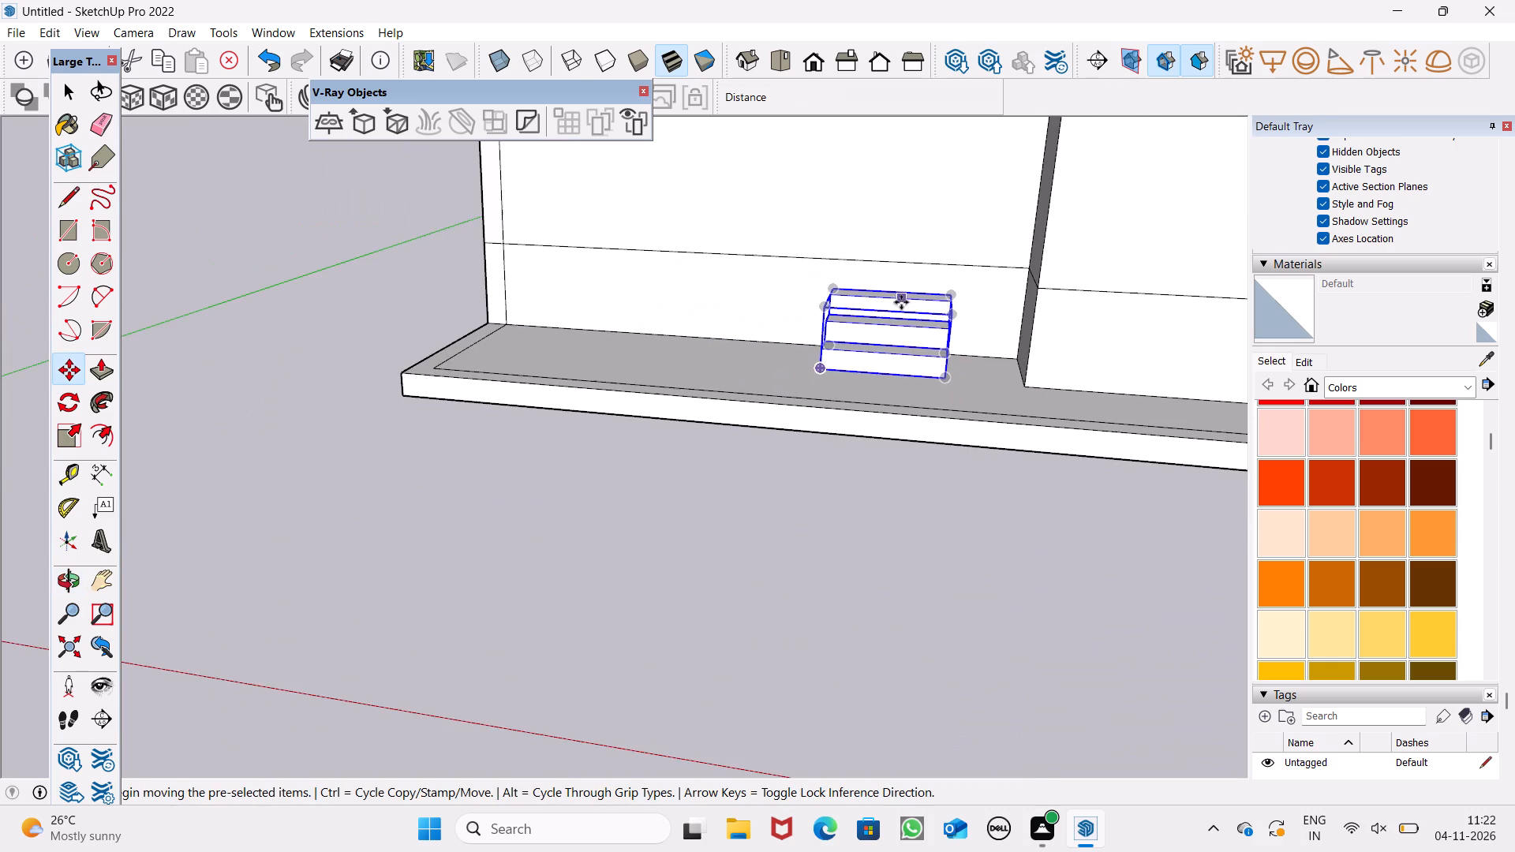
middle_click_drag(885, 331, 1165, 463)
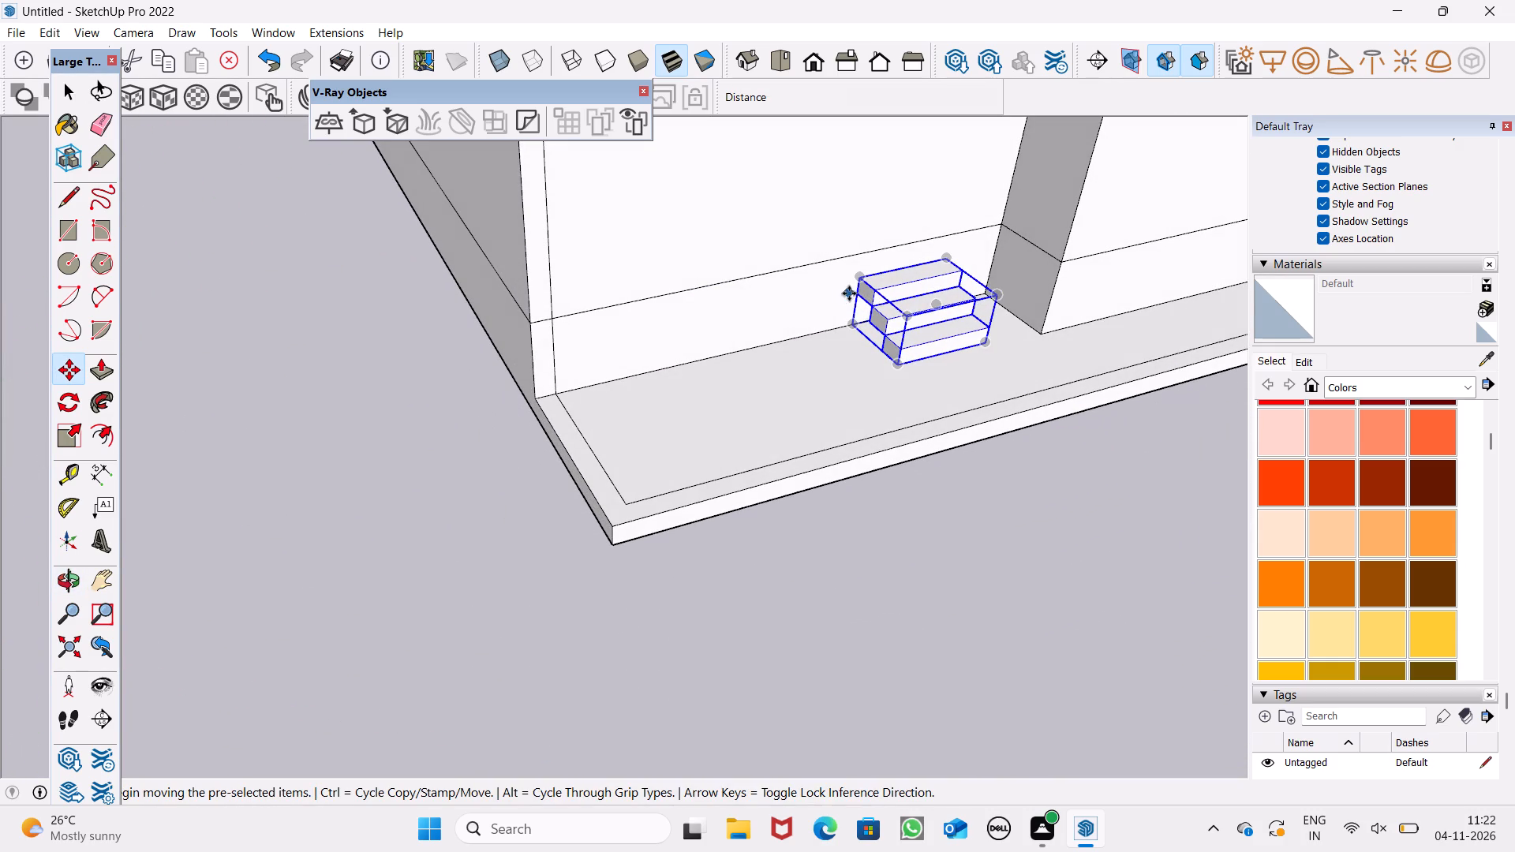
key("space")
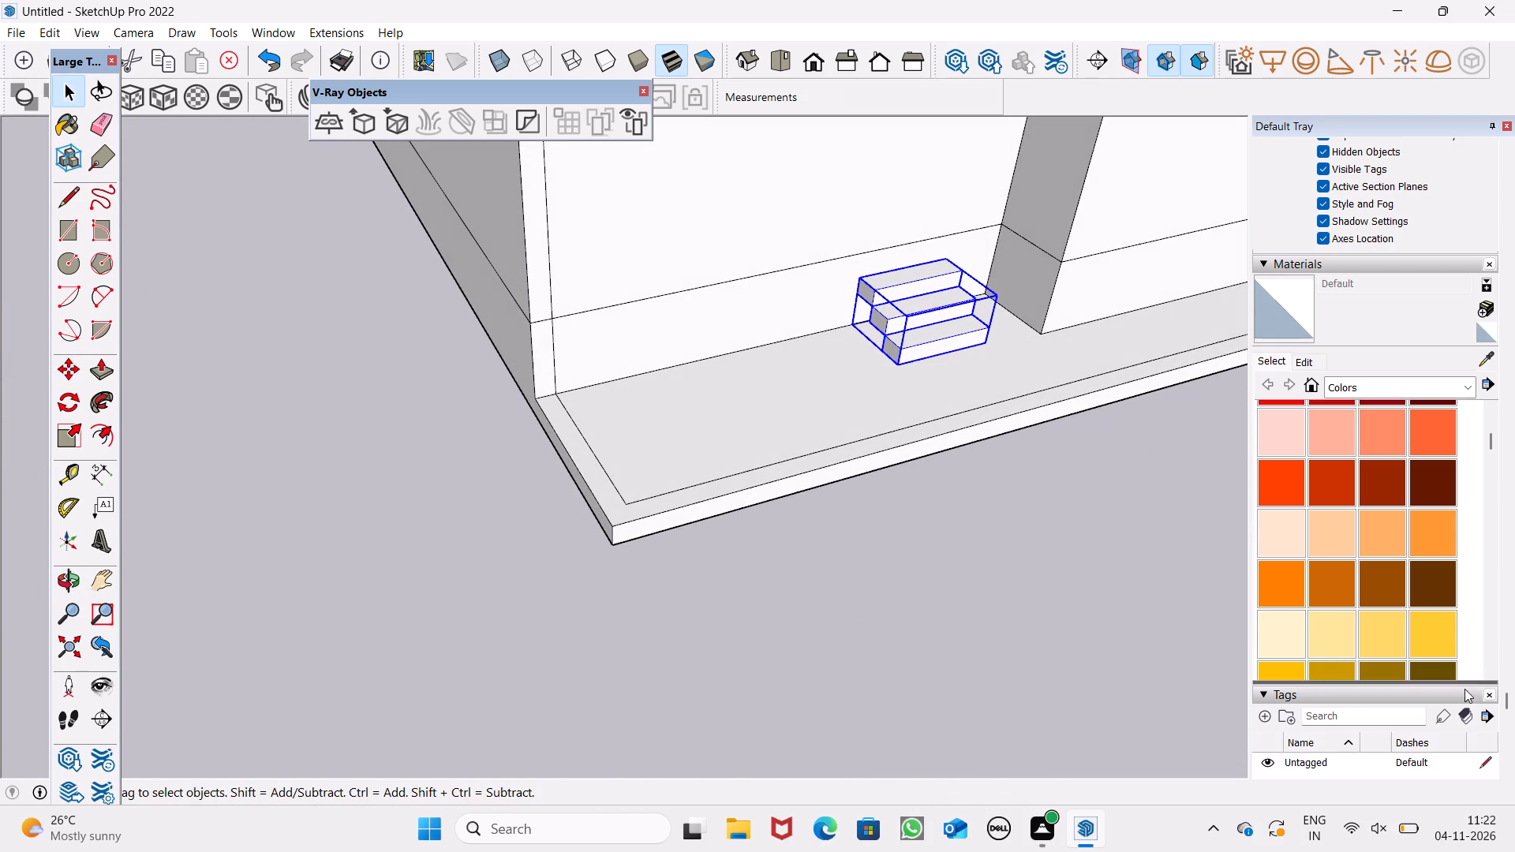
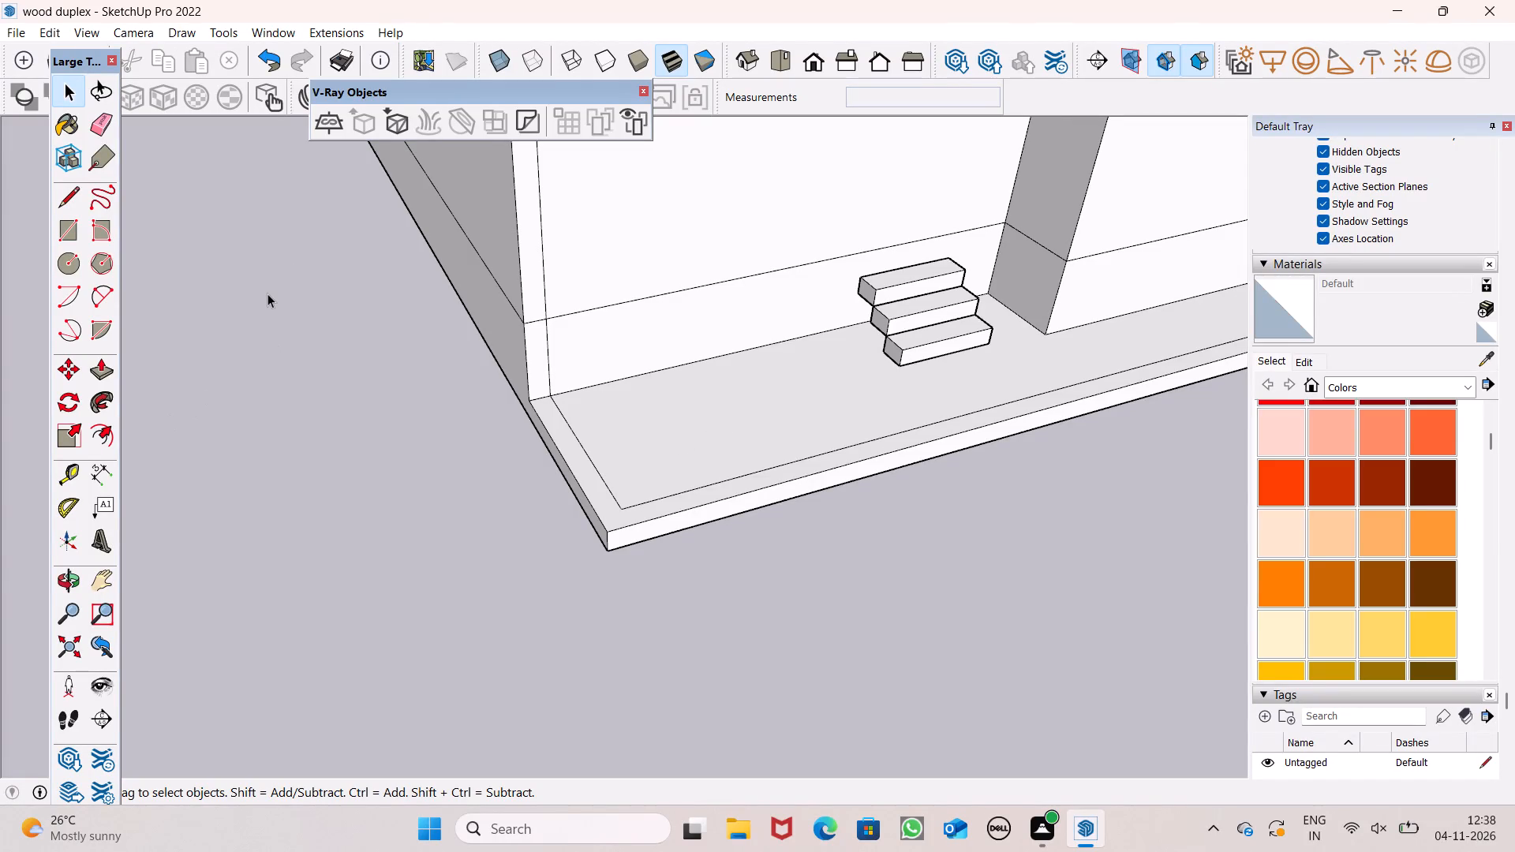
Scale the grouped steps lengthwise along the recessed wall toward the plinth's open end, by a factor of about 4.00.
scroll(426, 372, "down", 2)
middle_click_drag(609, 474, 375, 500)
scroll(375, 497, "up", 1)
scroll(323, 390, "down", 5)
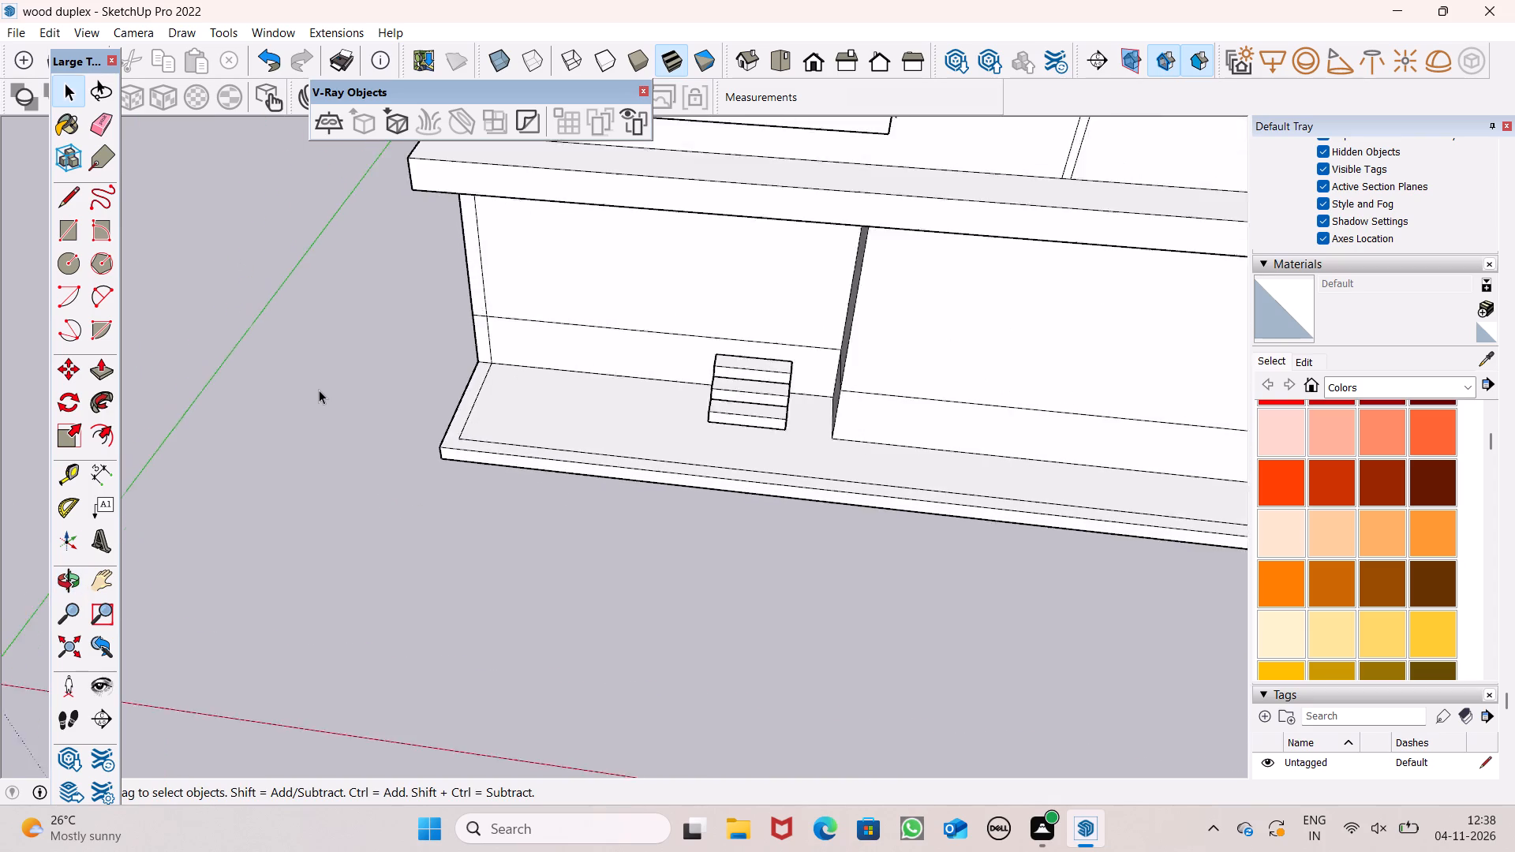
scroll(319, 390, "down", 2)
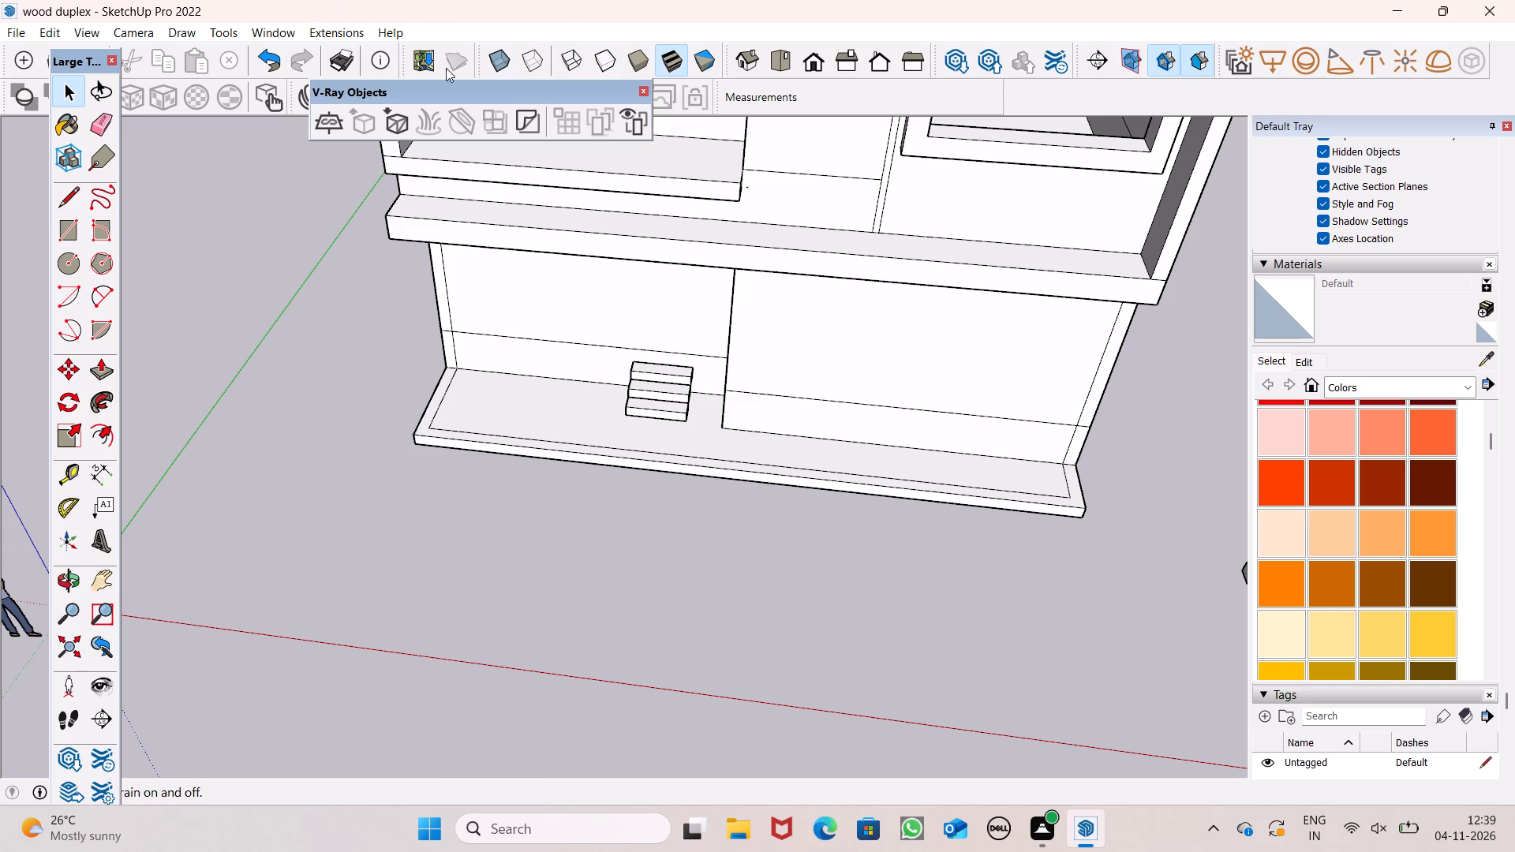
scroll(723, 210, "down", 5)
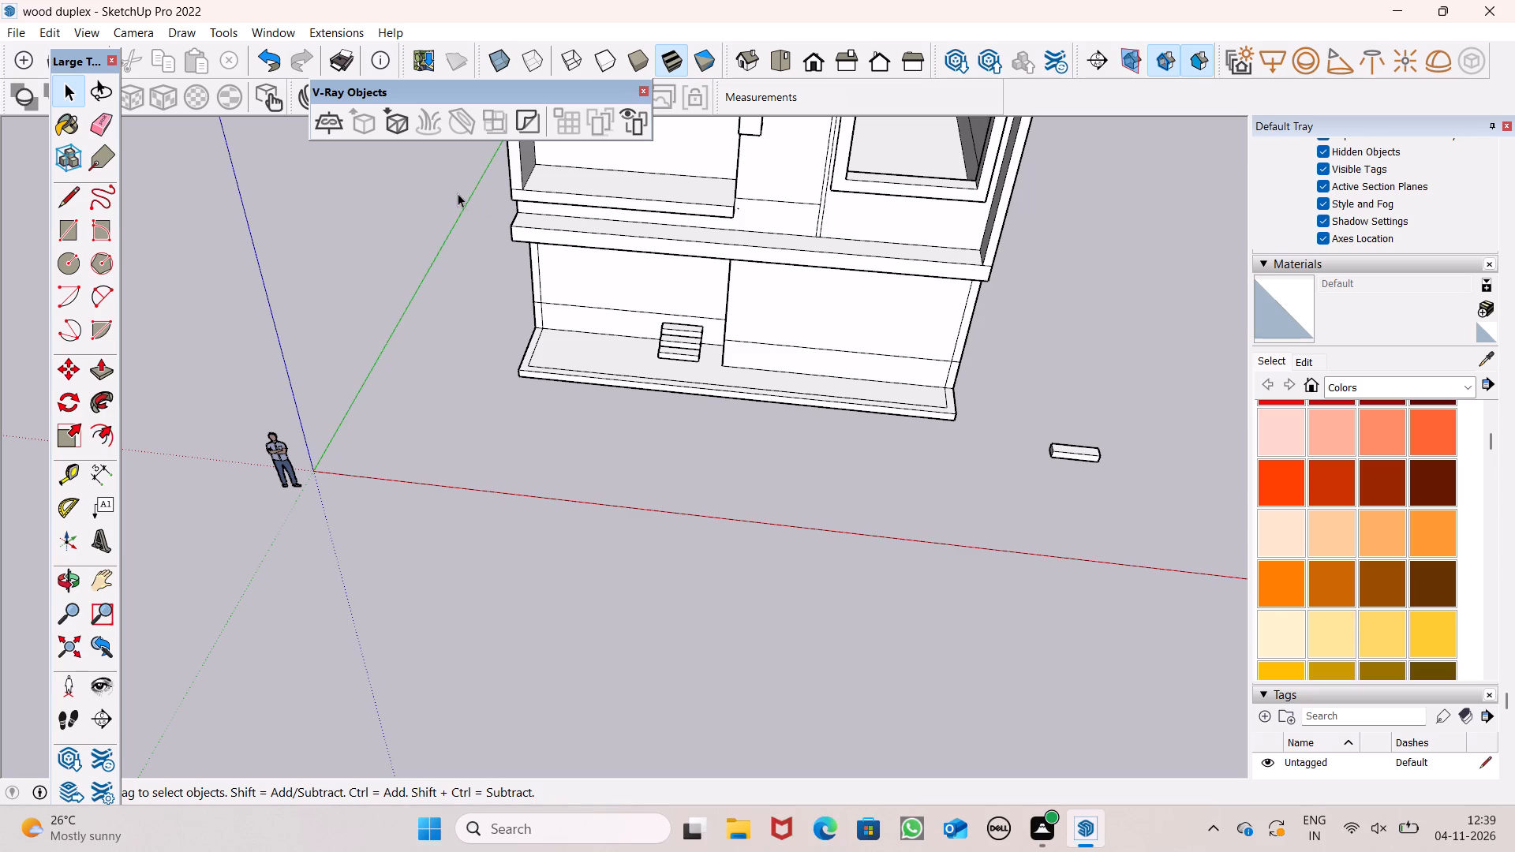
scroll(474, 352, "down", 4)
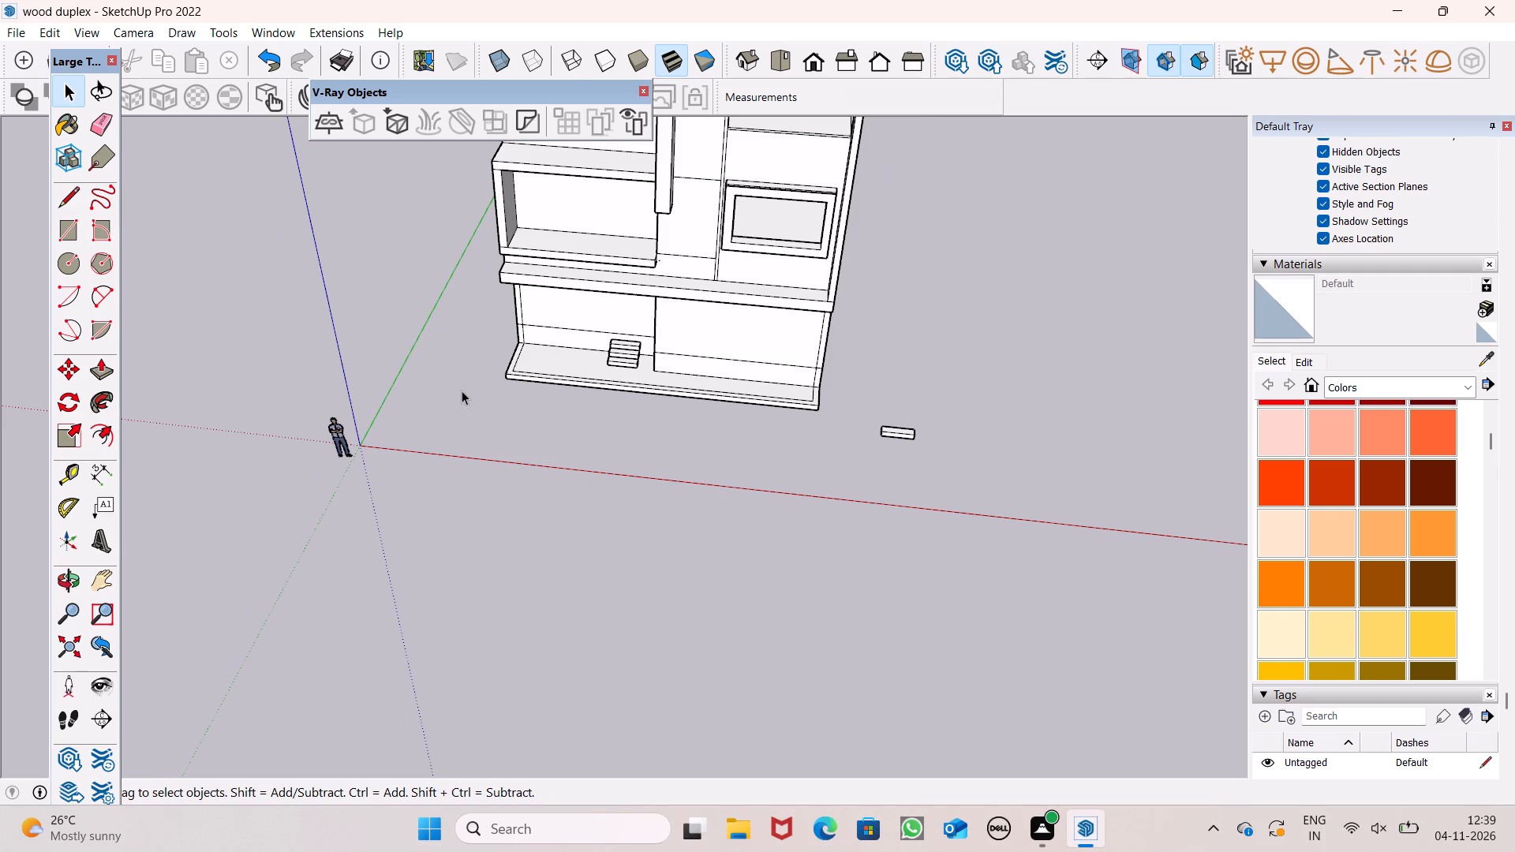
scroll(378, 275, "up", 6)
scroll(509, 493, "up", 1)
middle_click_drag(509, 493, 1049, 491)
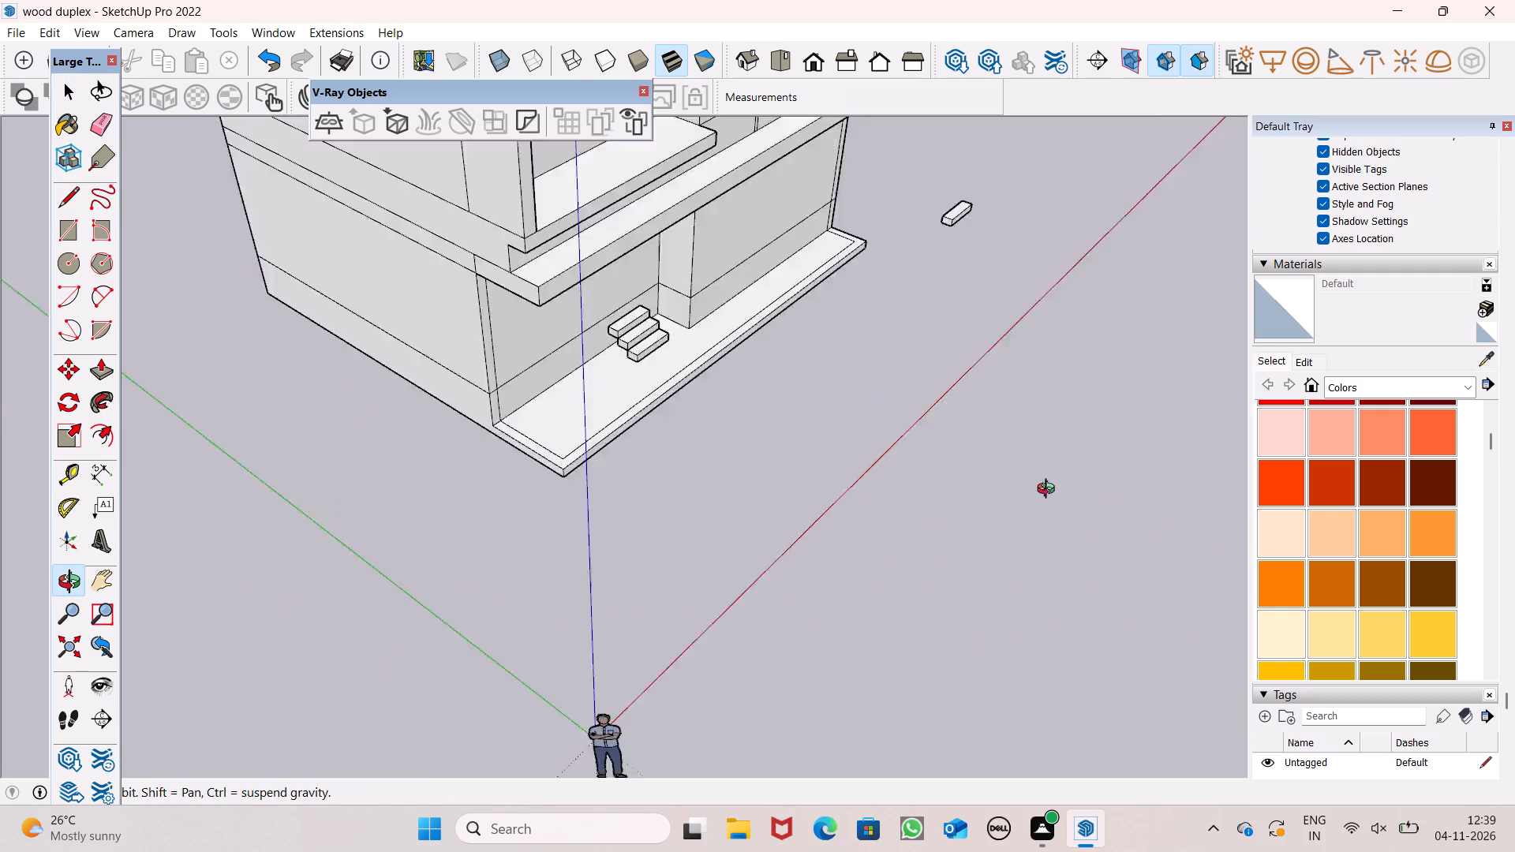
middle_click_drag(1049, 491, 1044, 476)
scroll(617, 350, "up", 9)
left_click(587, 388)
scroll(524, 426, "up", 1)
middle_click_drag(516, 427, 503, 383)
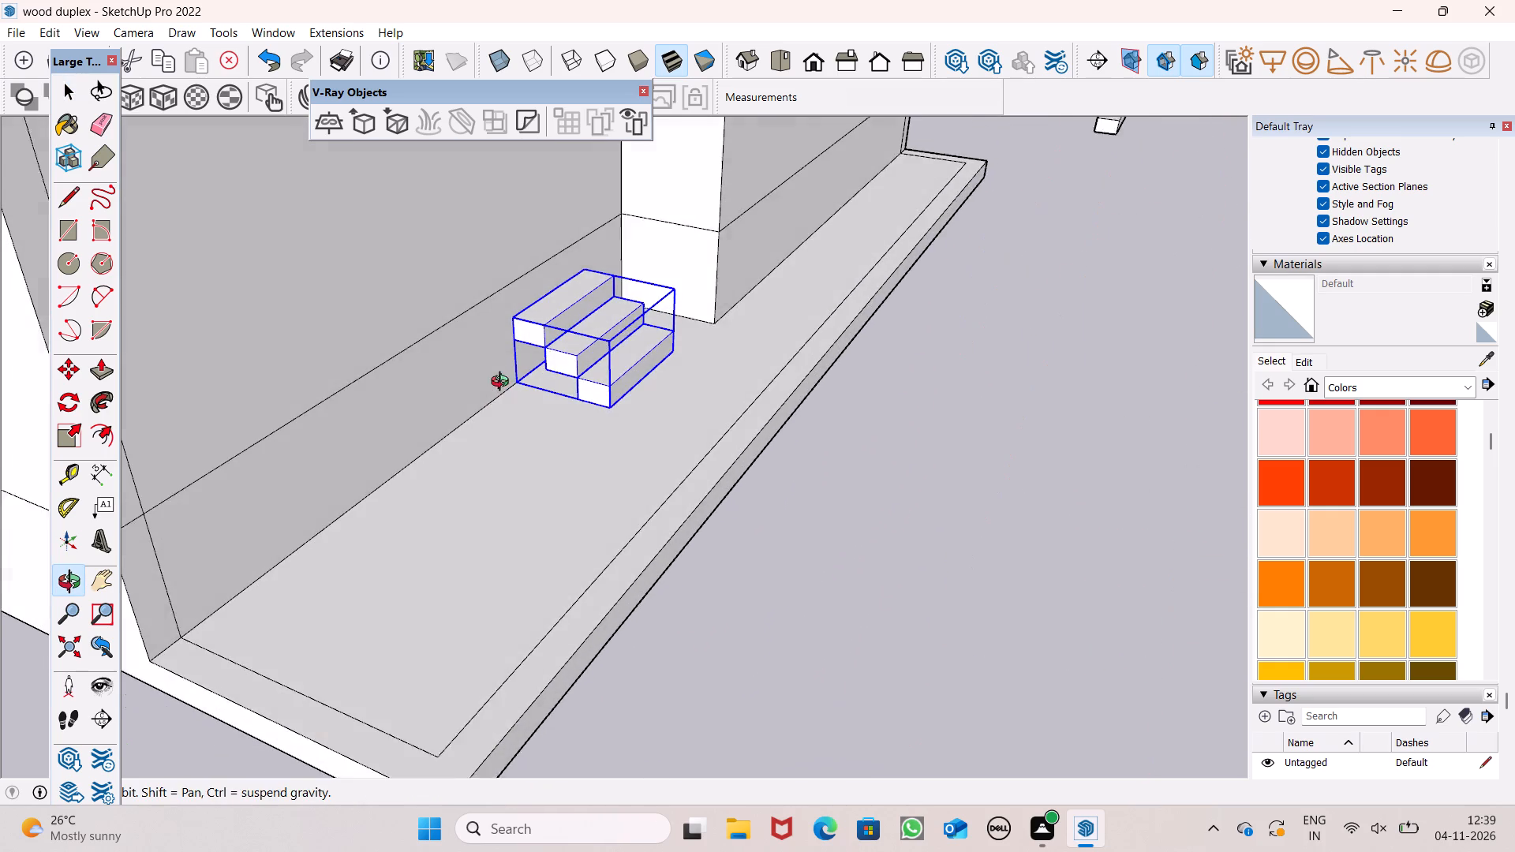
middle_click_drag(503, 383, 503, 376)
left_click(67, 428)
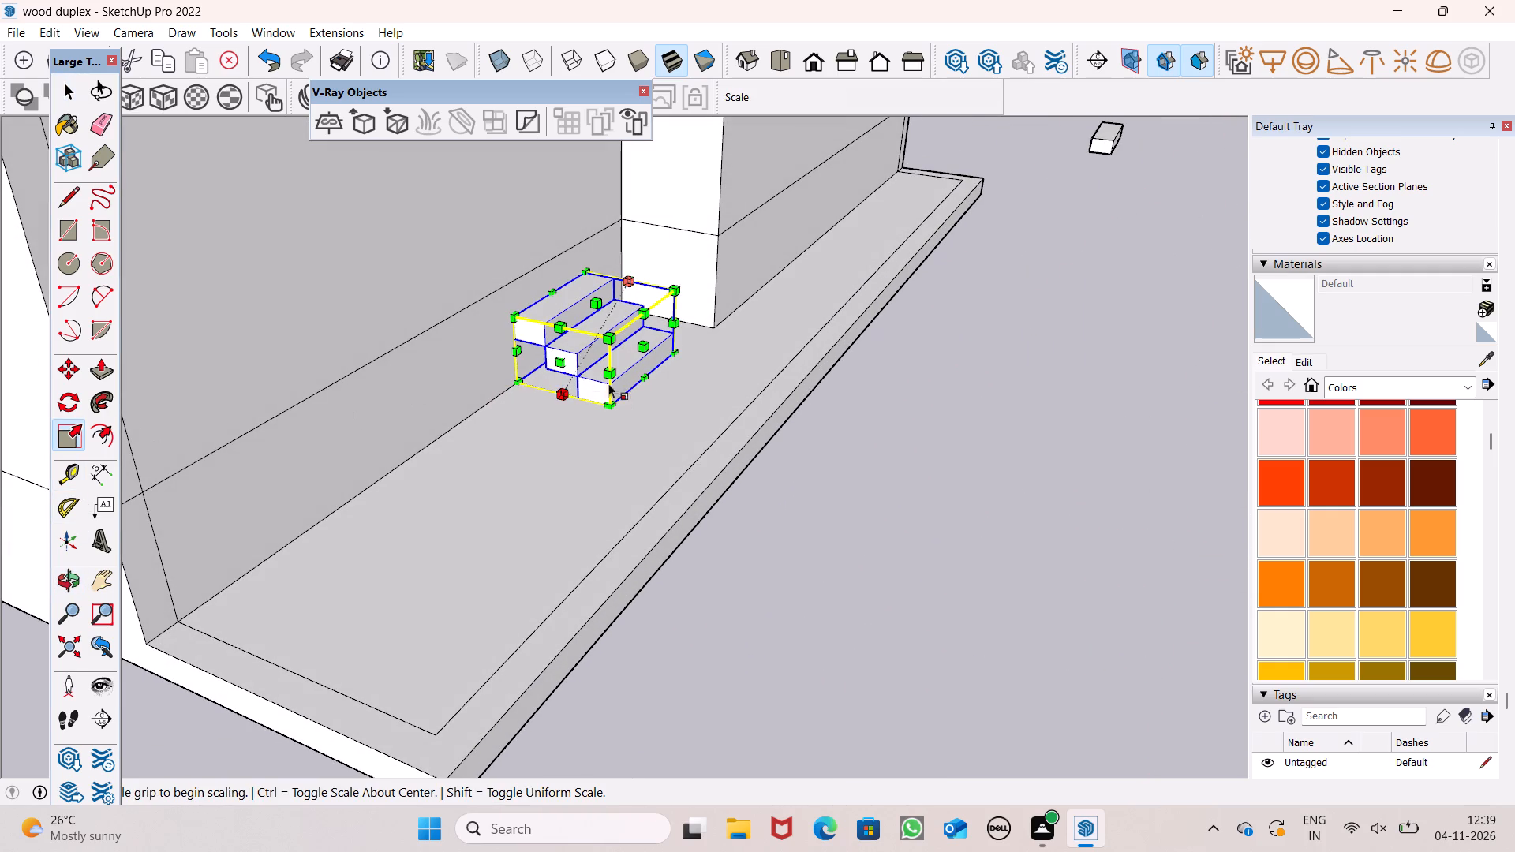
left_click_drag(555, 361, 449, 502)
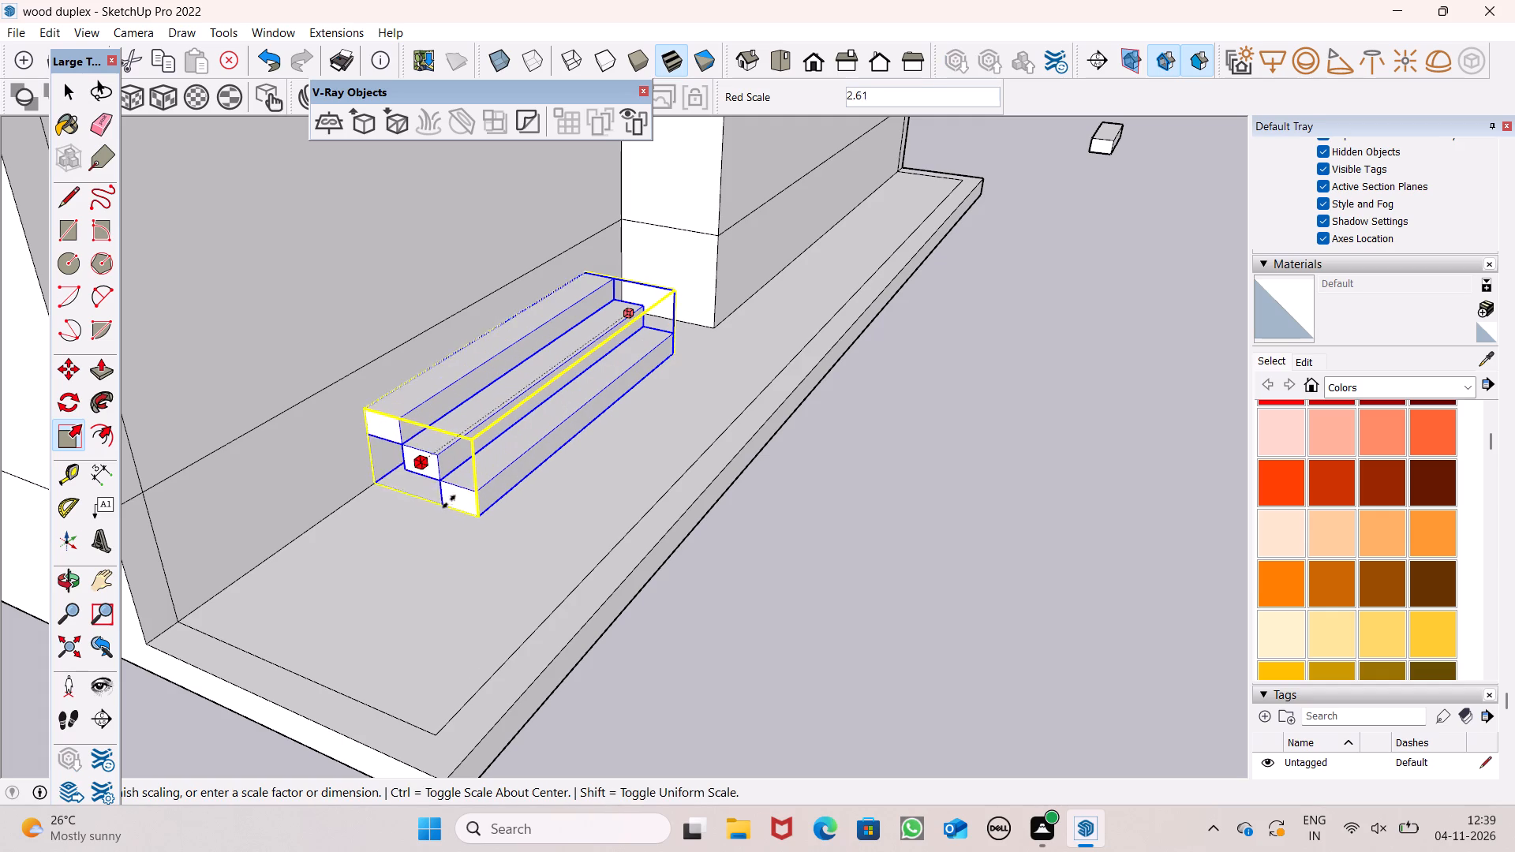
left_click_drag(449, 502, 256, 641)
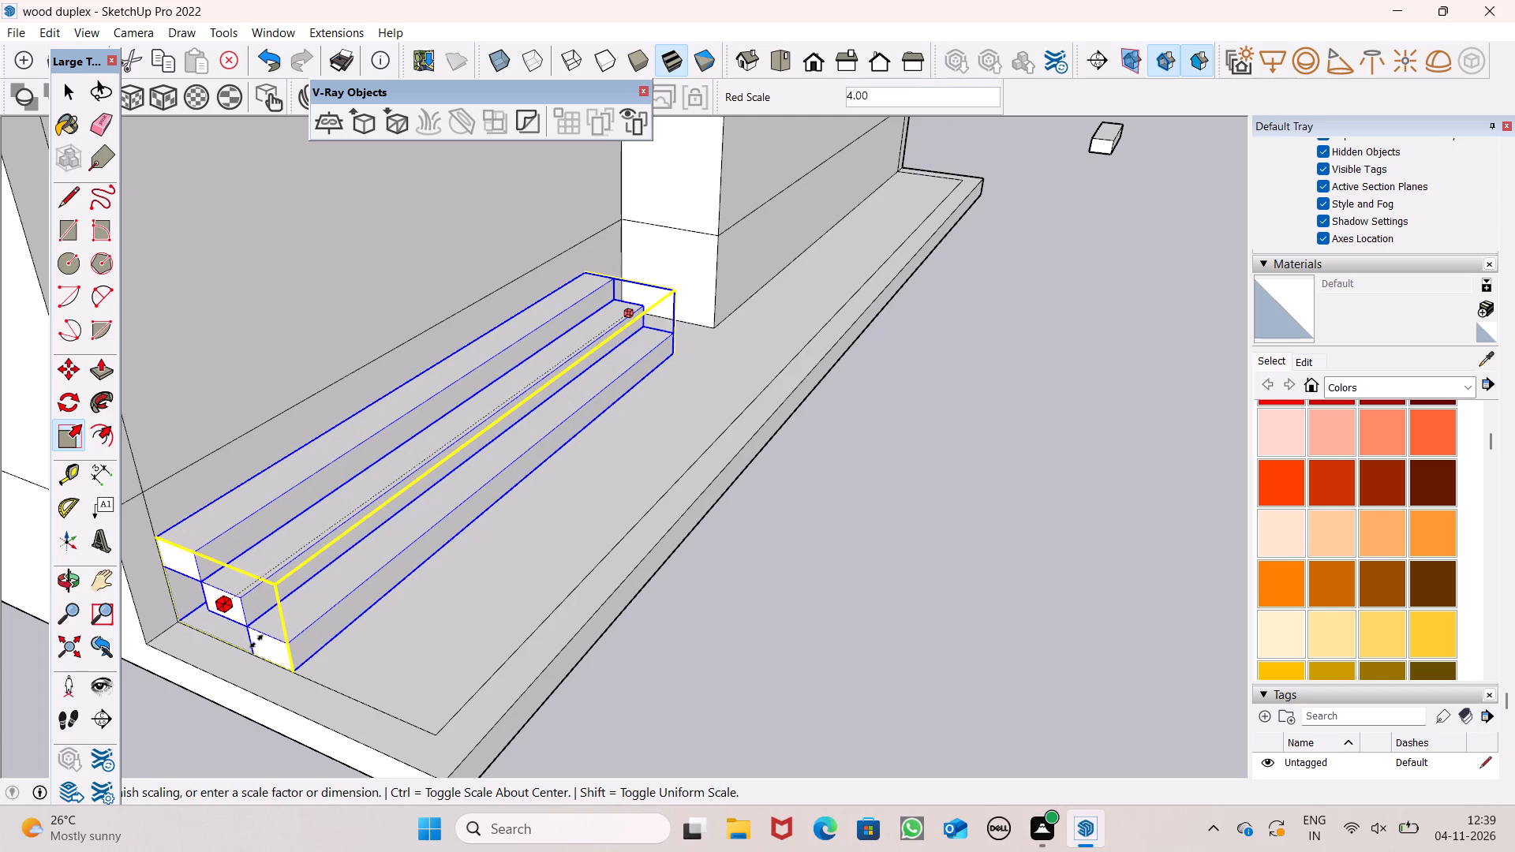
left_click_drag(256, 641, 258, 643)
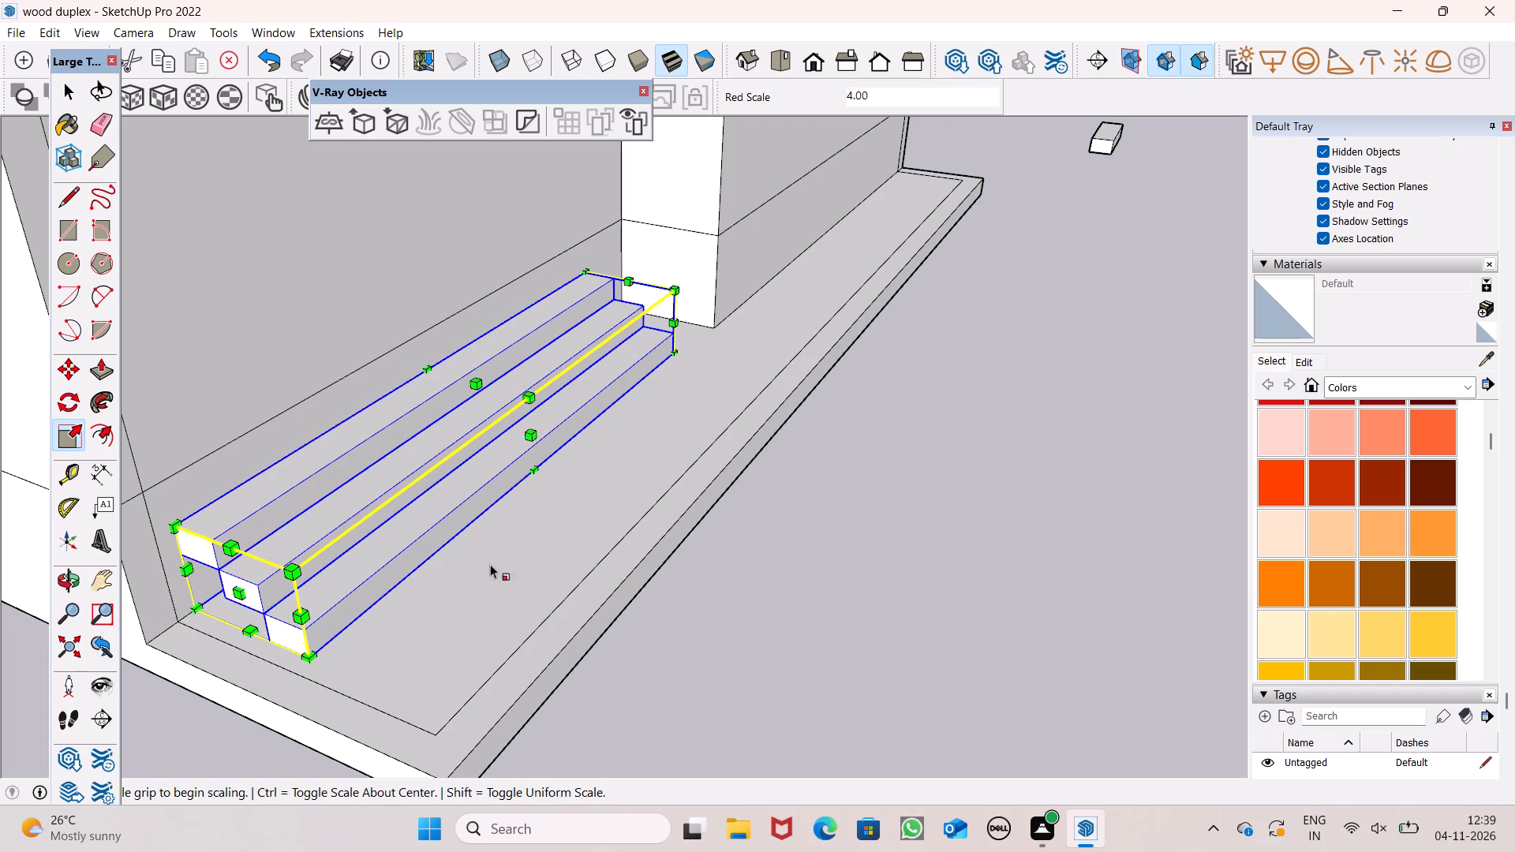
scroll(527, 551, "down", 3)
key("space")
left_click(856, 509)
scroll(881, 546, "down", 2)
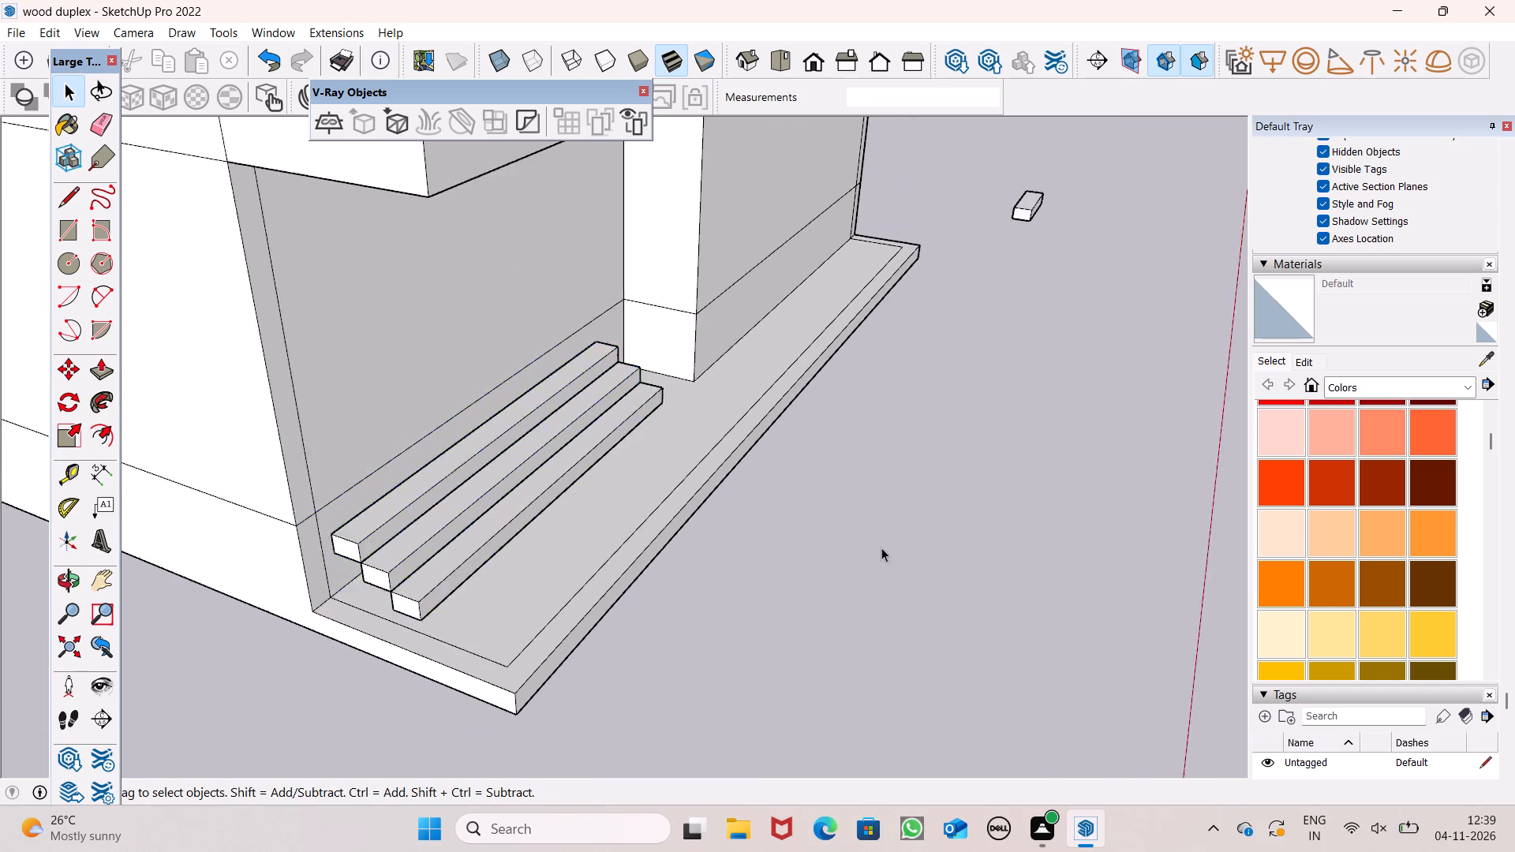
Scale the grouped steps in depth toward the plinth's front edge by a factor of about 1.32.
scroll(881, 547, "down", 2)
middle_click_drag(896, 567, 656, 650)
middle_click_drag(410, 510, 513, 453)
left_click(509, 515)
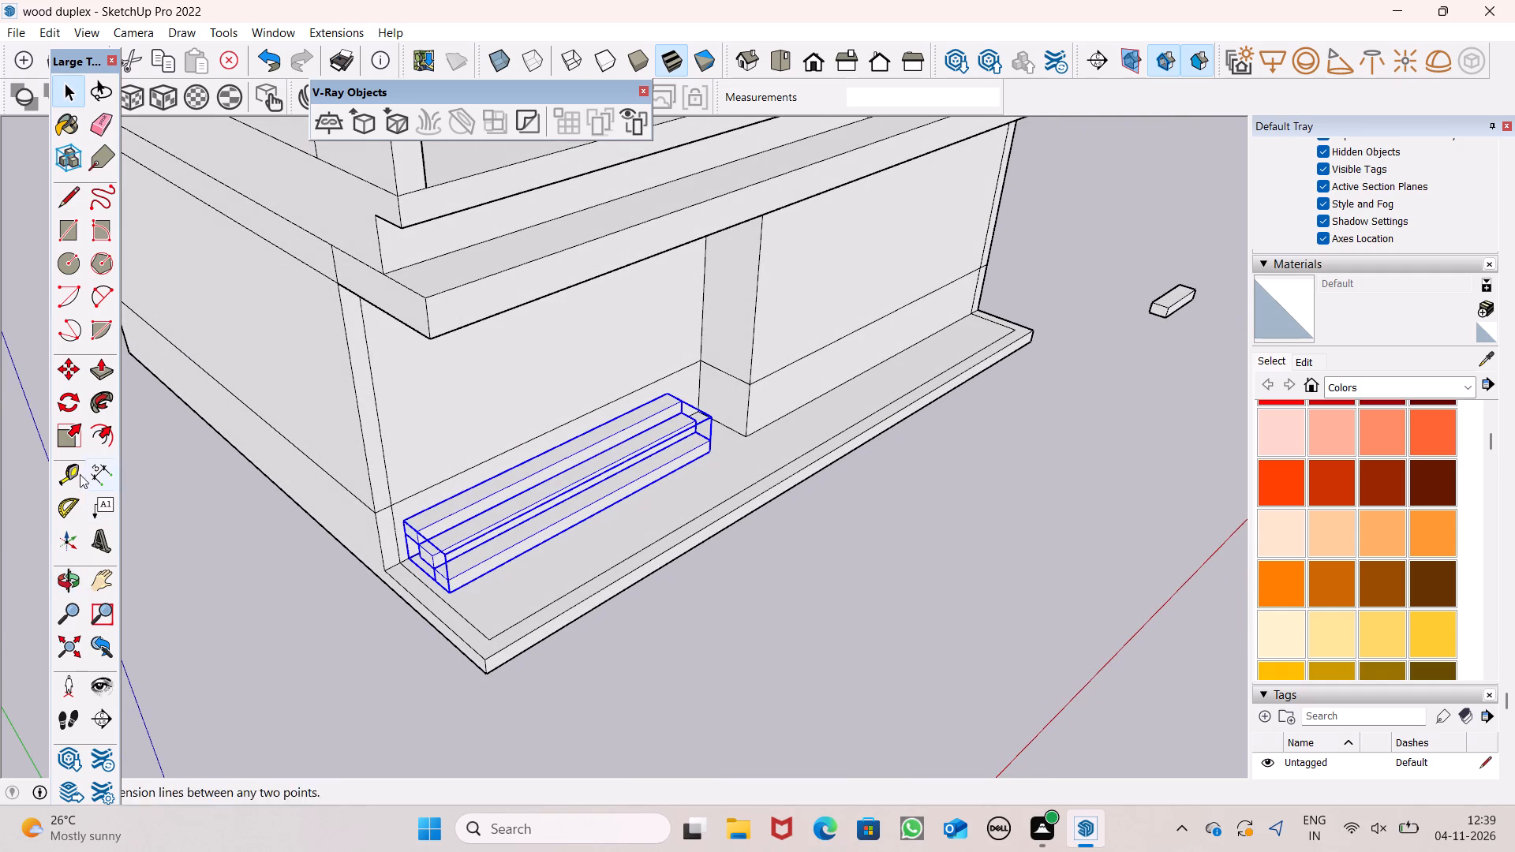
left_click(56, 444)
middle_click_drag(379, 450, 432, 434)
scroll(529, 494, "up", 5)
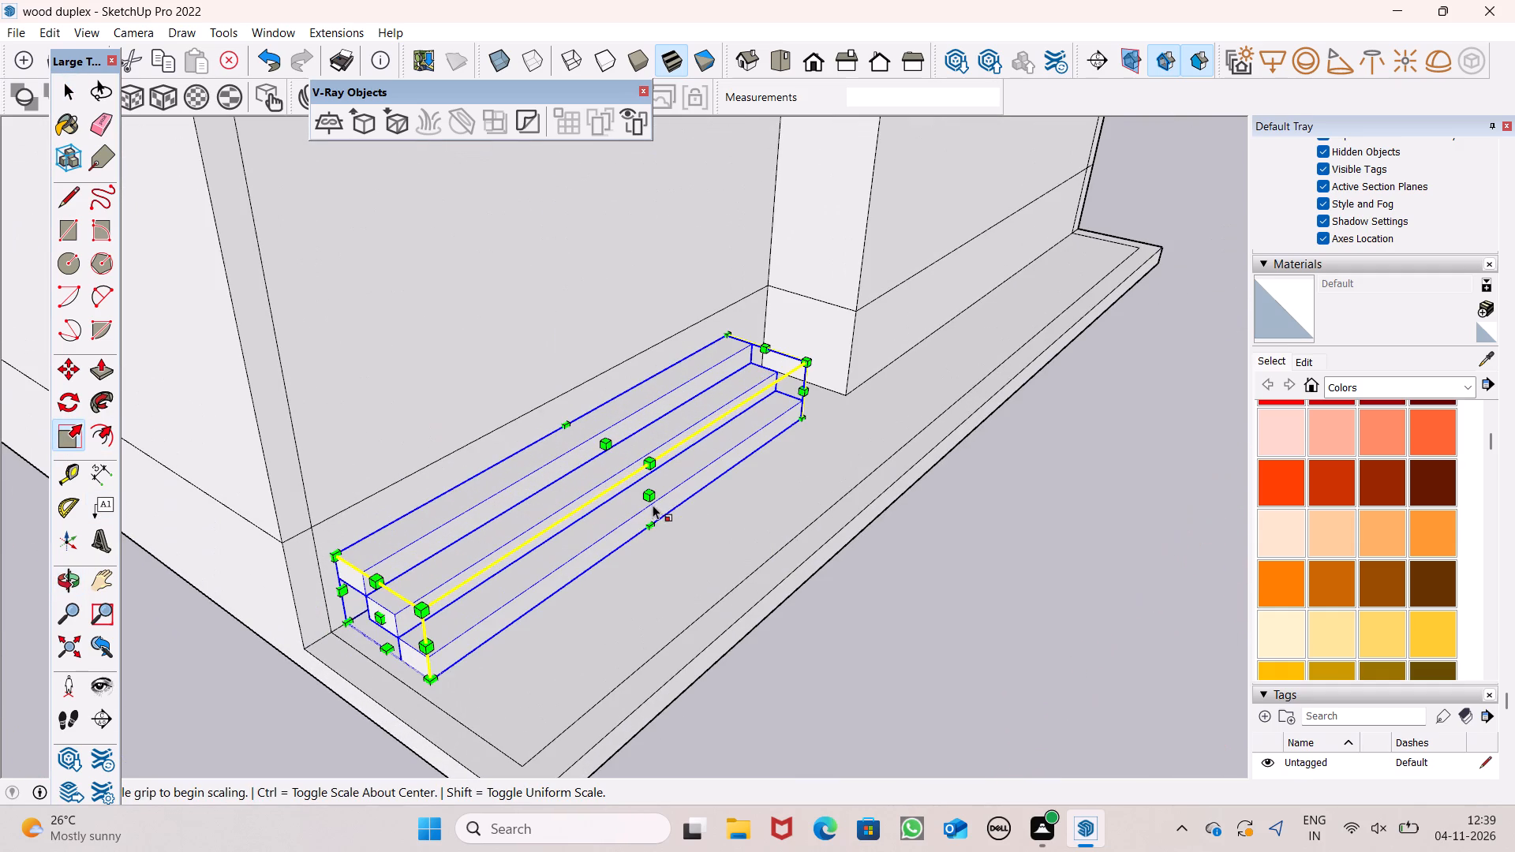
left_click_drag(653, 499, 674, 512)
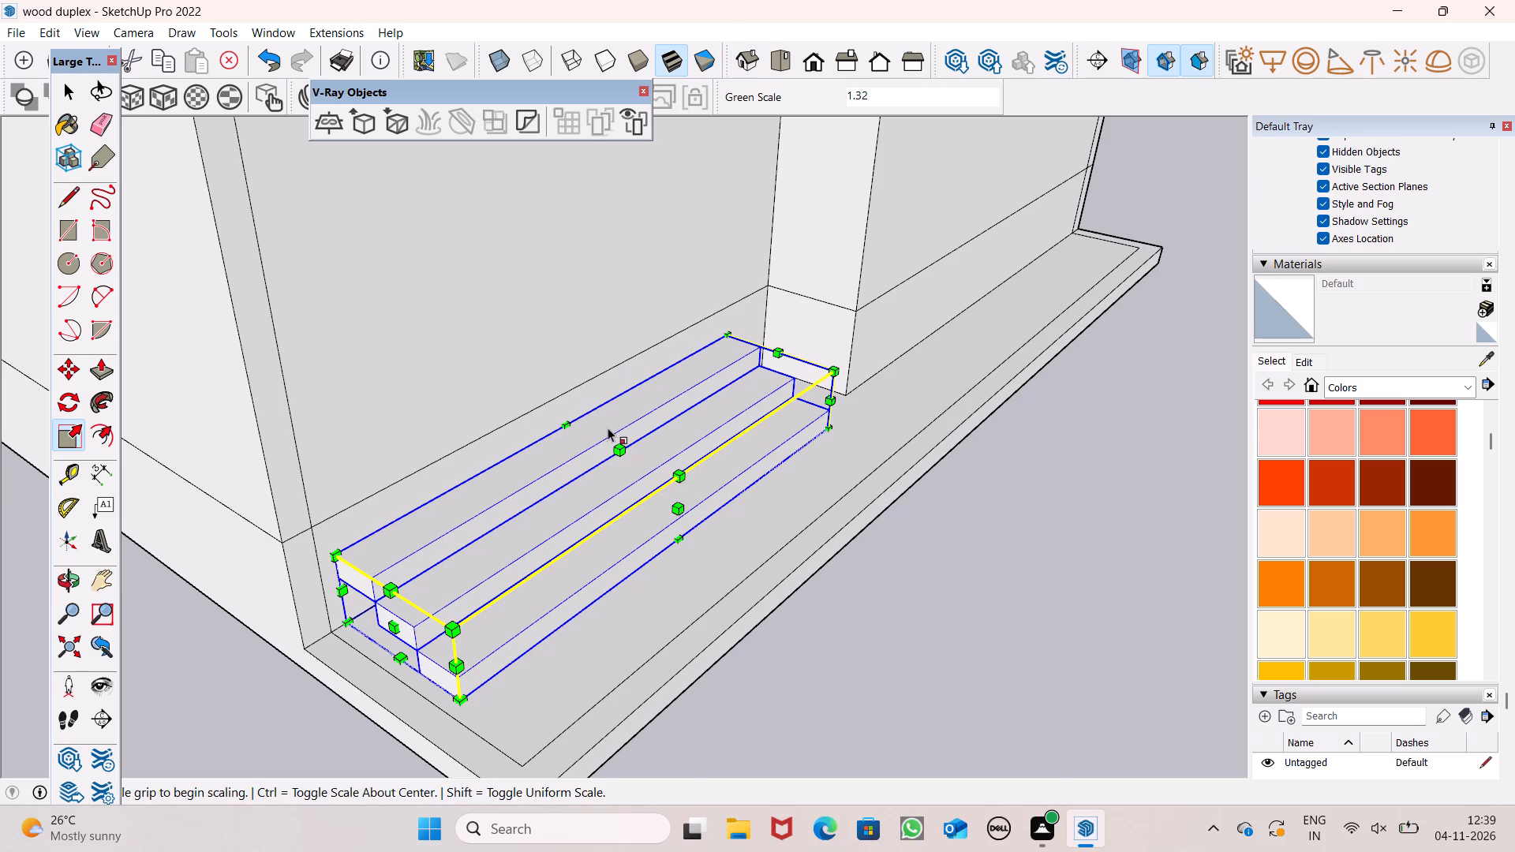
Scale the grouped steps upward so their top meets the horizontal line on the recessed wall.
scroll(608, 439, "down", 11)
scroll(550, 562, "down", 4)
middle_click_drag(937, 531, 365, 411)
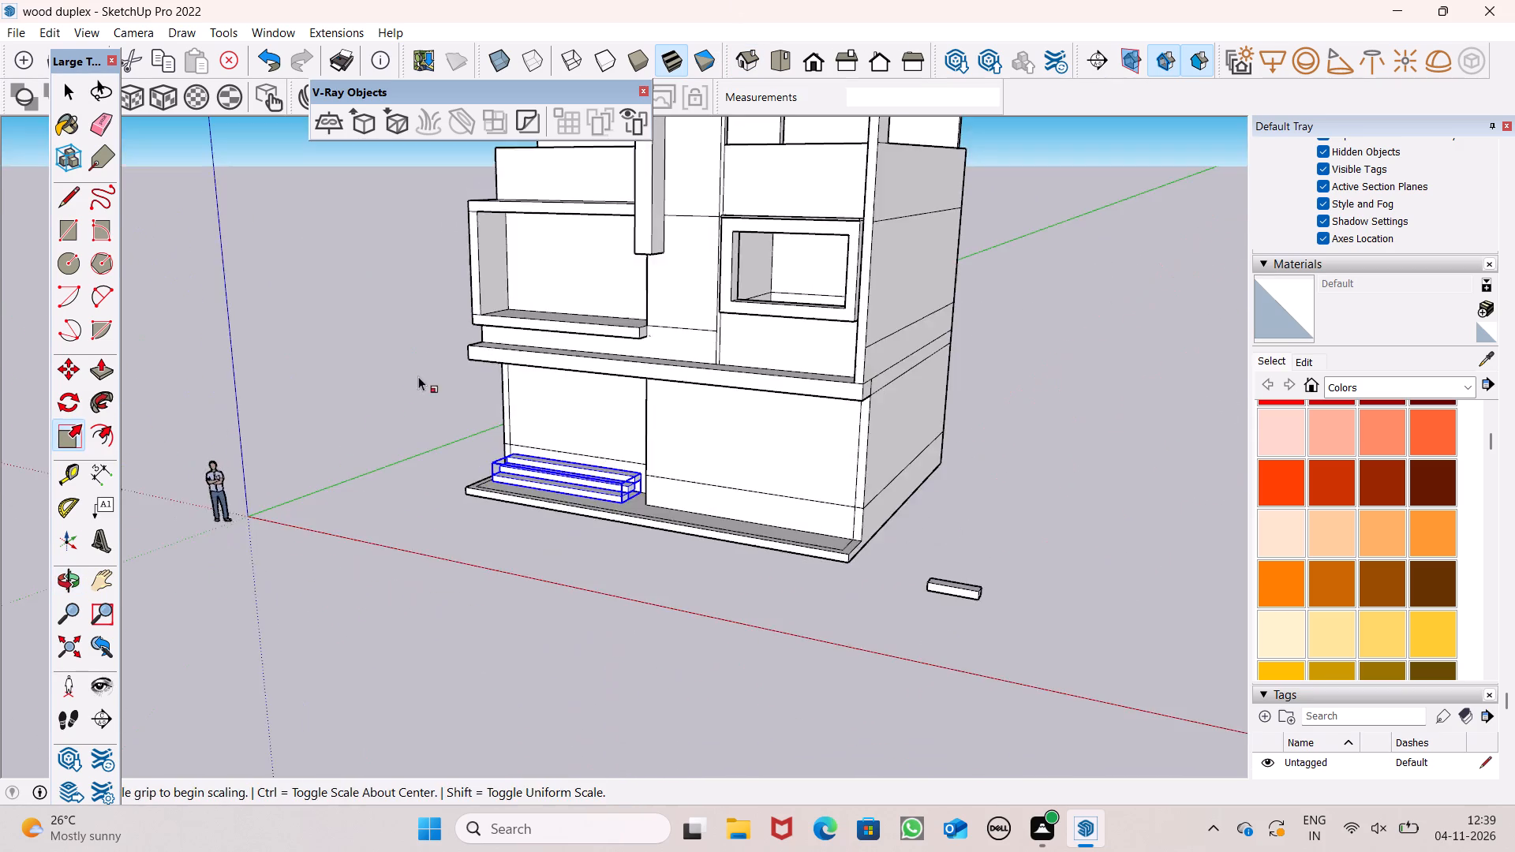
scroll(480, 452, "down", 8)
middle_click_drag(546, 464, 745, 443)
scroll(547, 523, "up", 8)
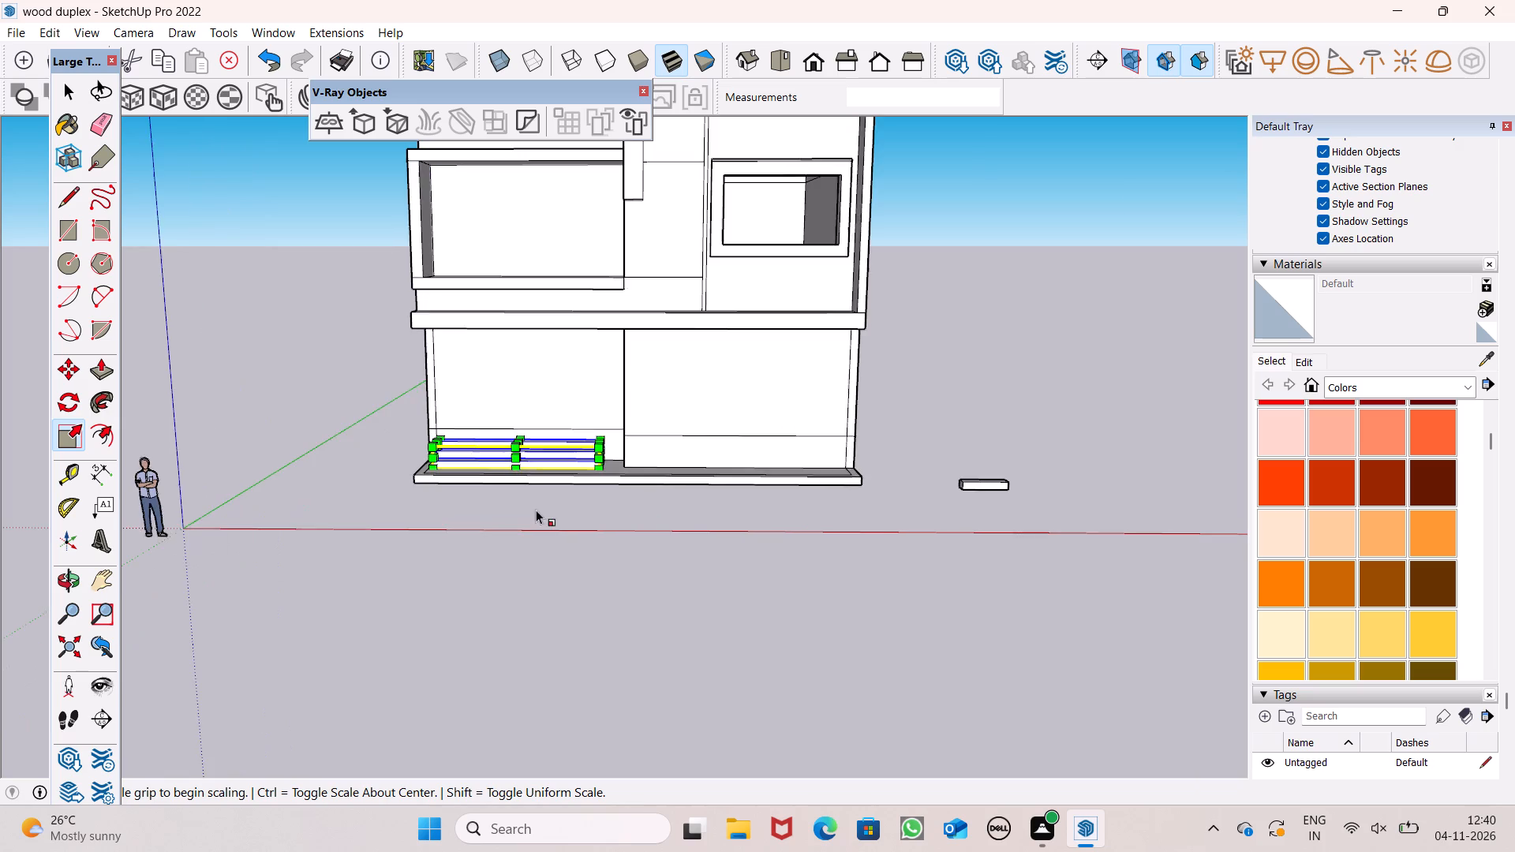
scroll(536, 510, "up", 8)
middle_click_drag(529, 573, 704, 697)
scroll(567, 605, "up", 10)
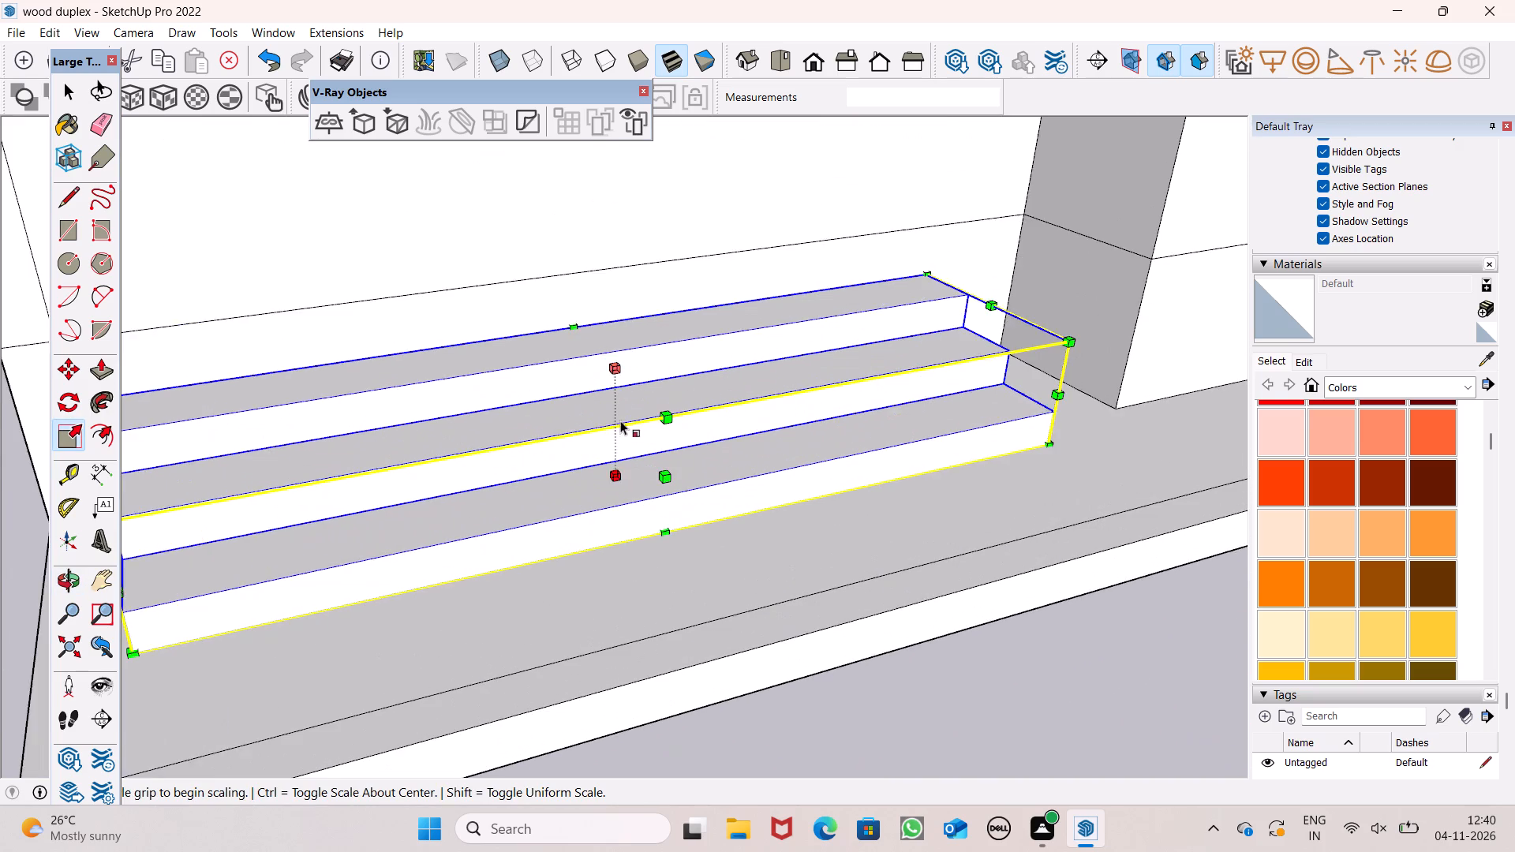
scroll(678, 608, "down", 6)
scroll(384, 394, "up", 7)
scroll(637, 529, "down", 2)
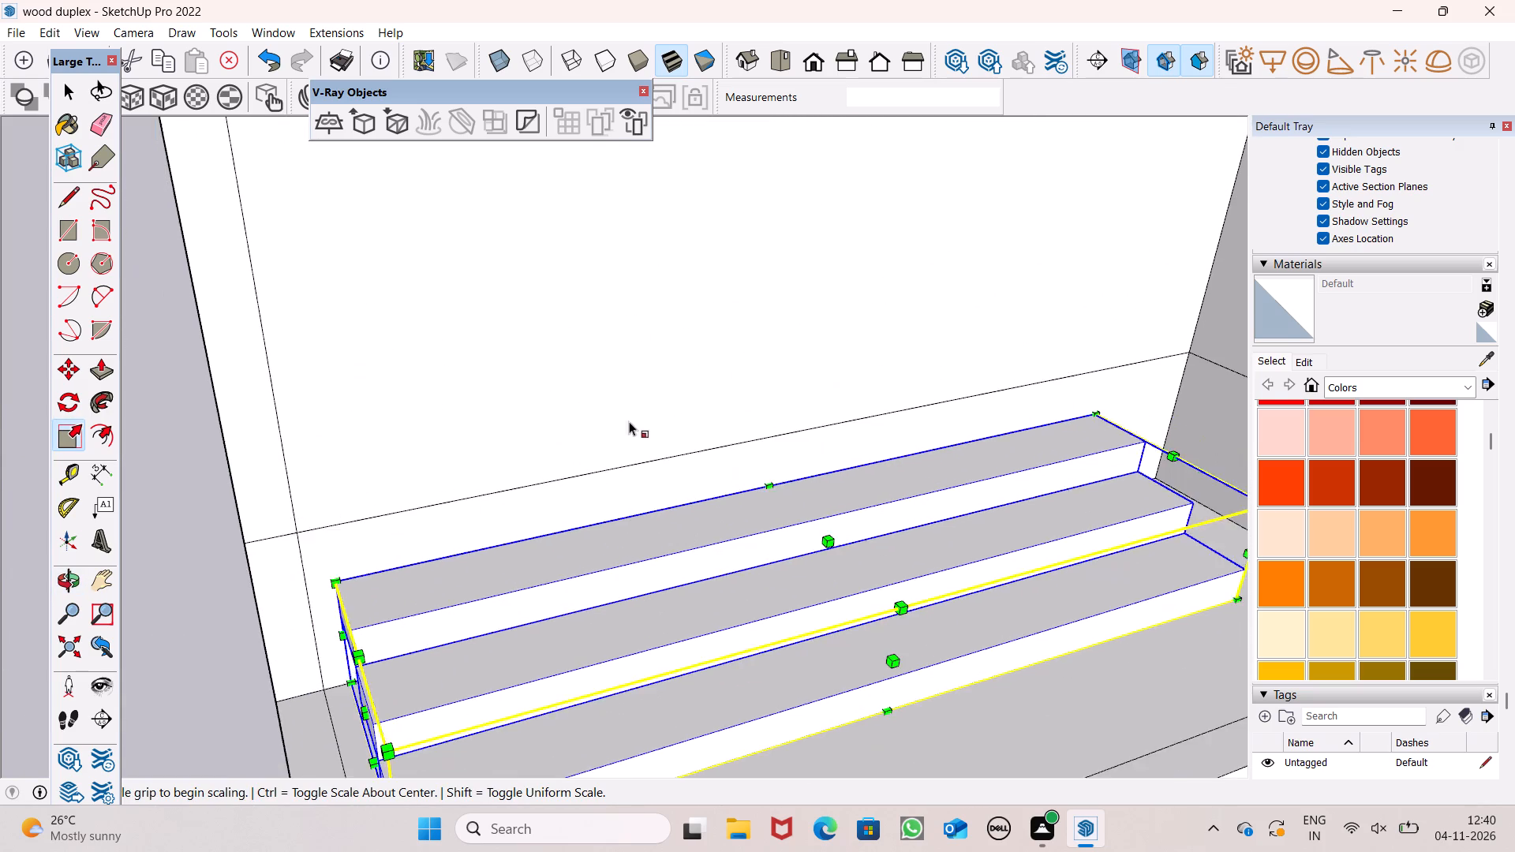
scroll(622, 421, "down", 4)
middle_click_drag(631, 518, 716, 620)
scroll(776, 509, "up", 5)
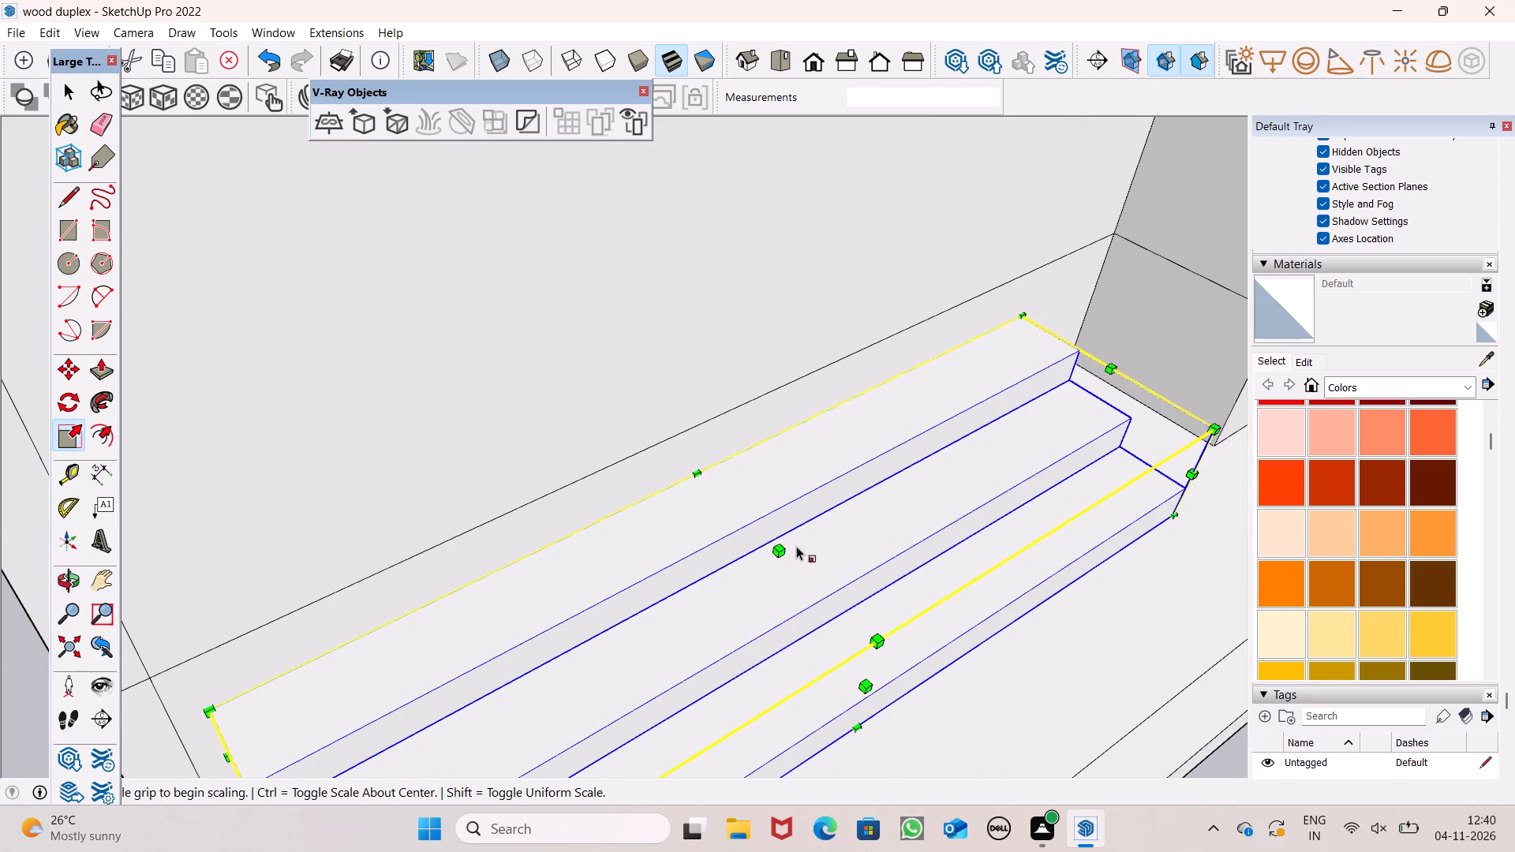
left_click_drag(778, 545, 750, 517)
scroll(587, 376, "down", 11)
scroll(441, 203, "up", 1)
key("space")
left_click(1023, 512)
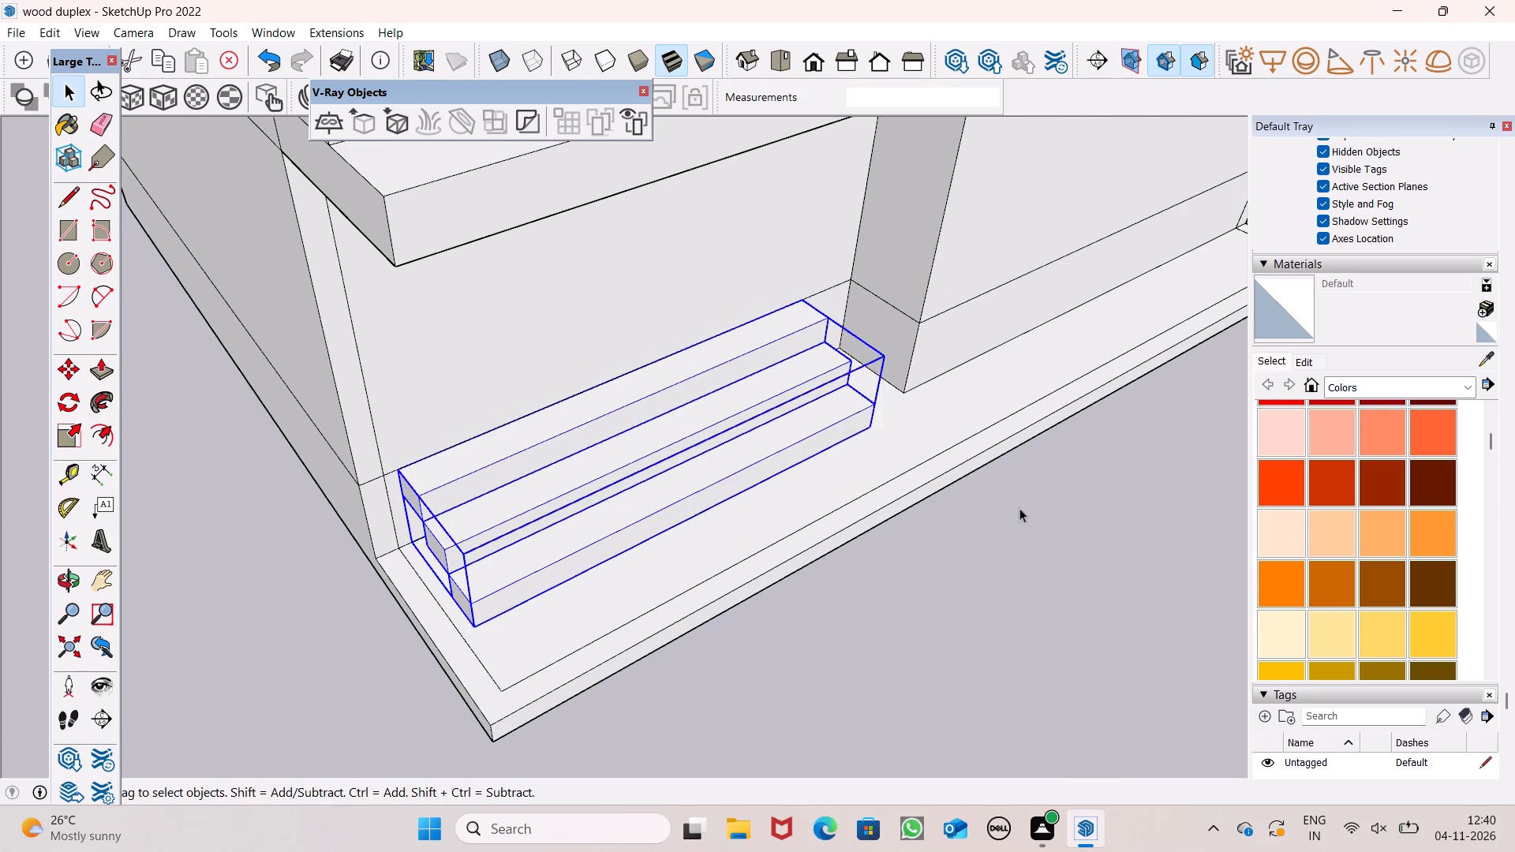
Scale the grouped steps slightly longer so their open end reaches the plinth's inset border line.
scroll(695, 405, "down", 4)
middle_click_drag(632, 488, 785, 327)
scroll(550, 480, "up", 4)
left_click(618, 443)
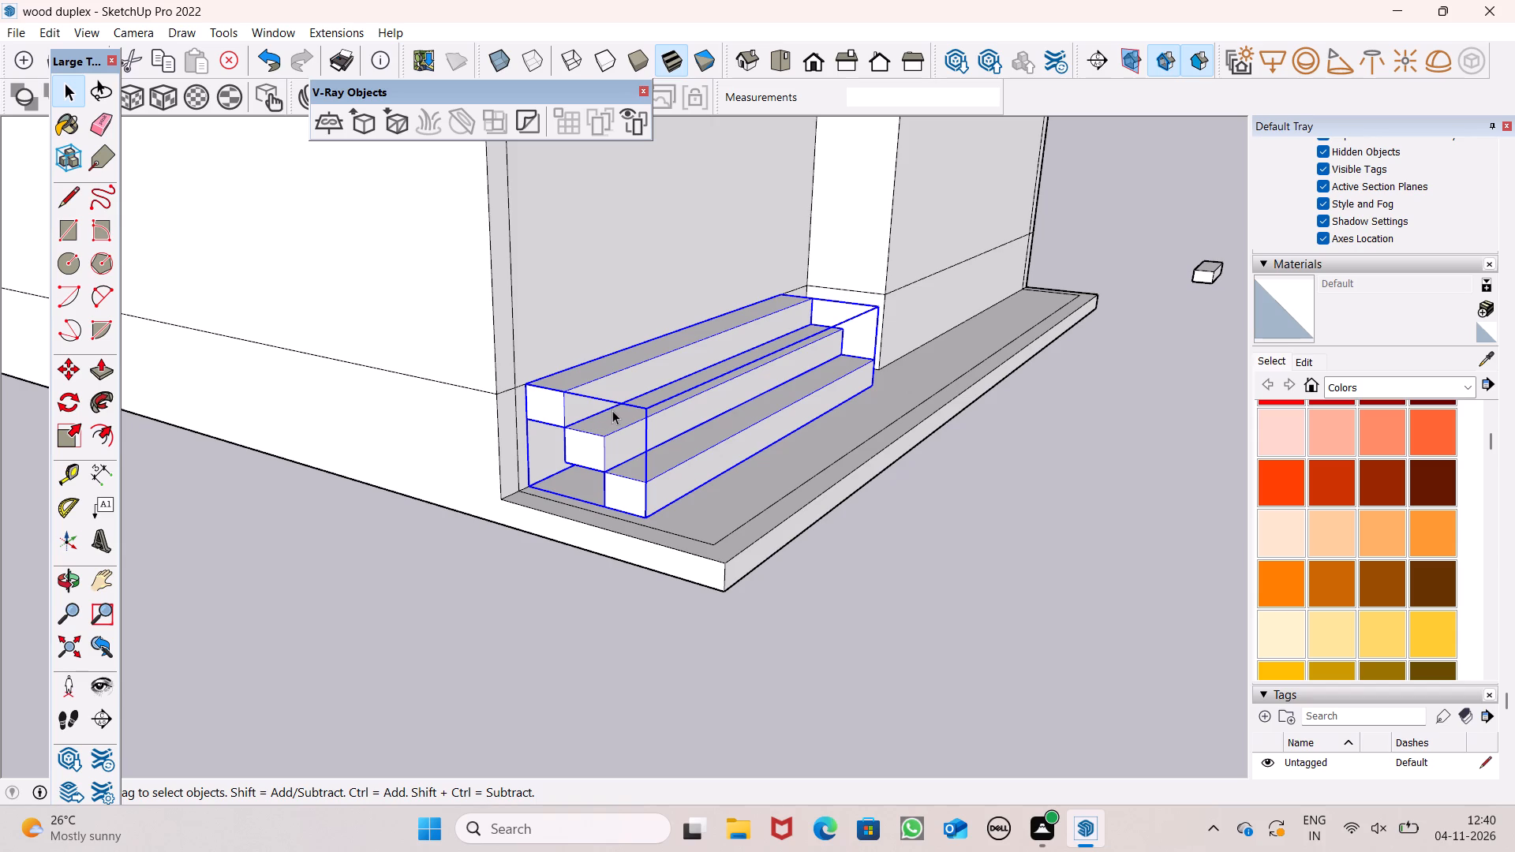
scroll(585, 381, "down", 3)
middle_click_drag(660, 540, 695, 615)
scroll(695, 615, "up", 1)
scroll(612, 538, "up", 5)
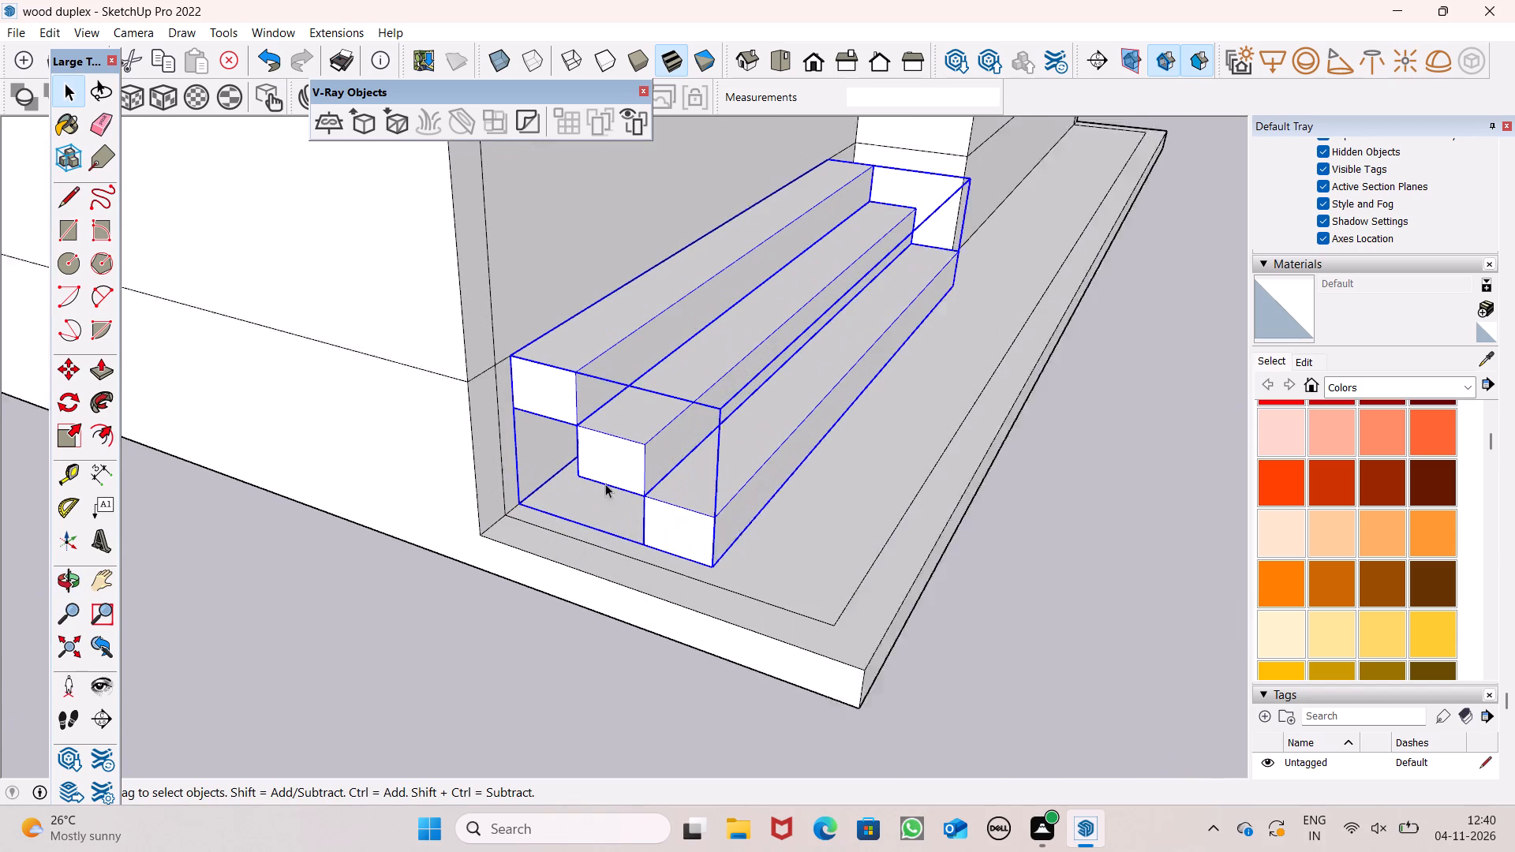
scroll(605, 484, "up", 2)
left_click(593, 445)
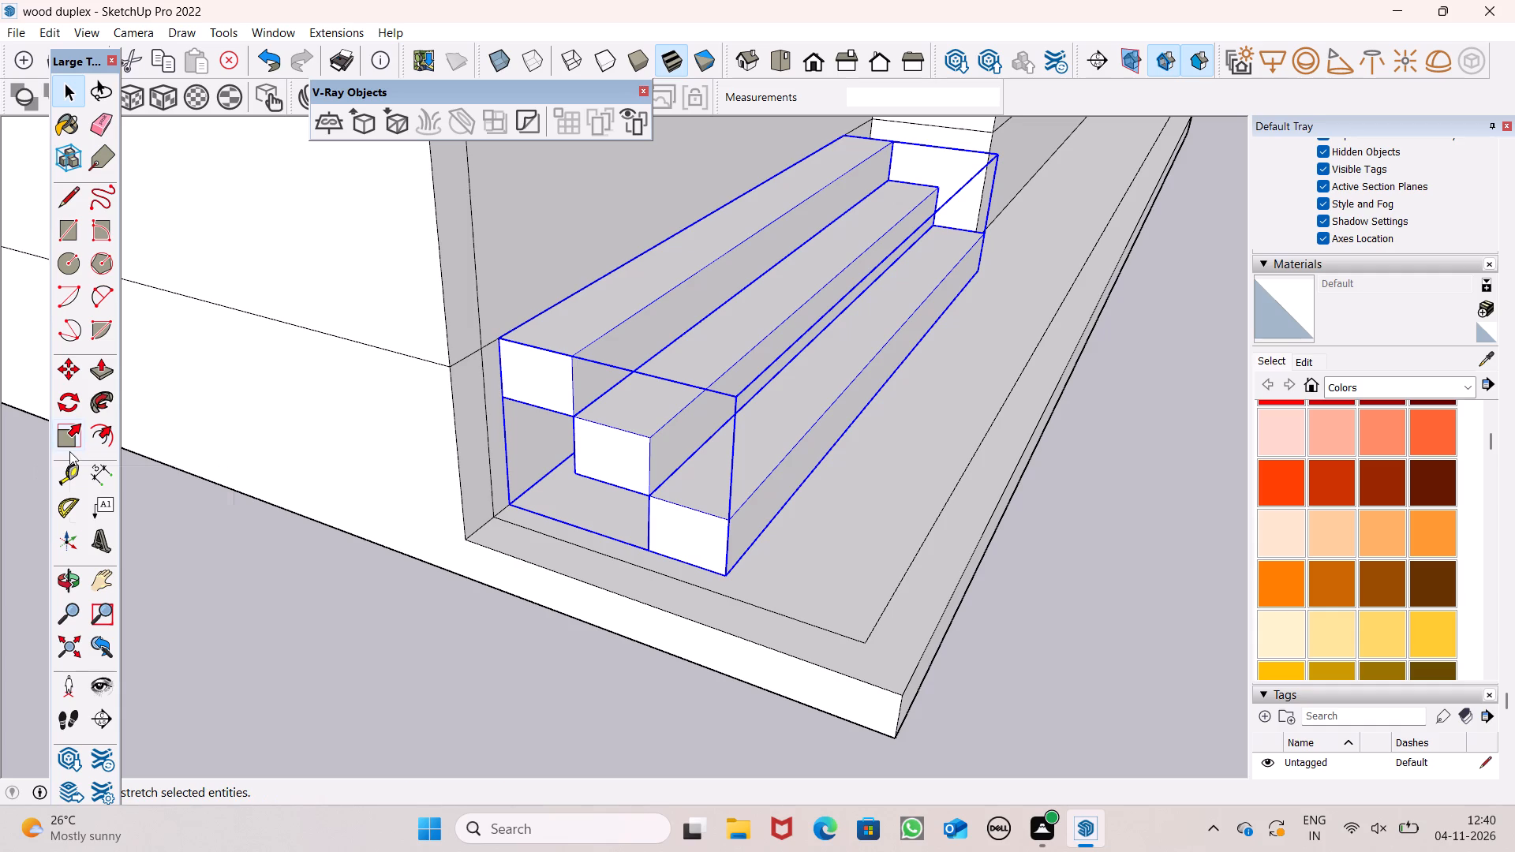
left_click(69, 451)
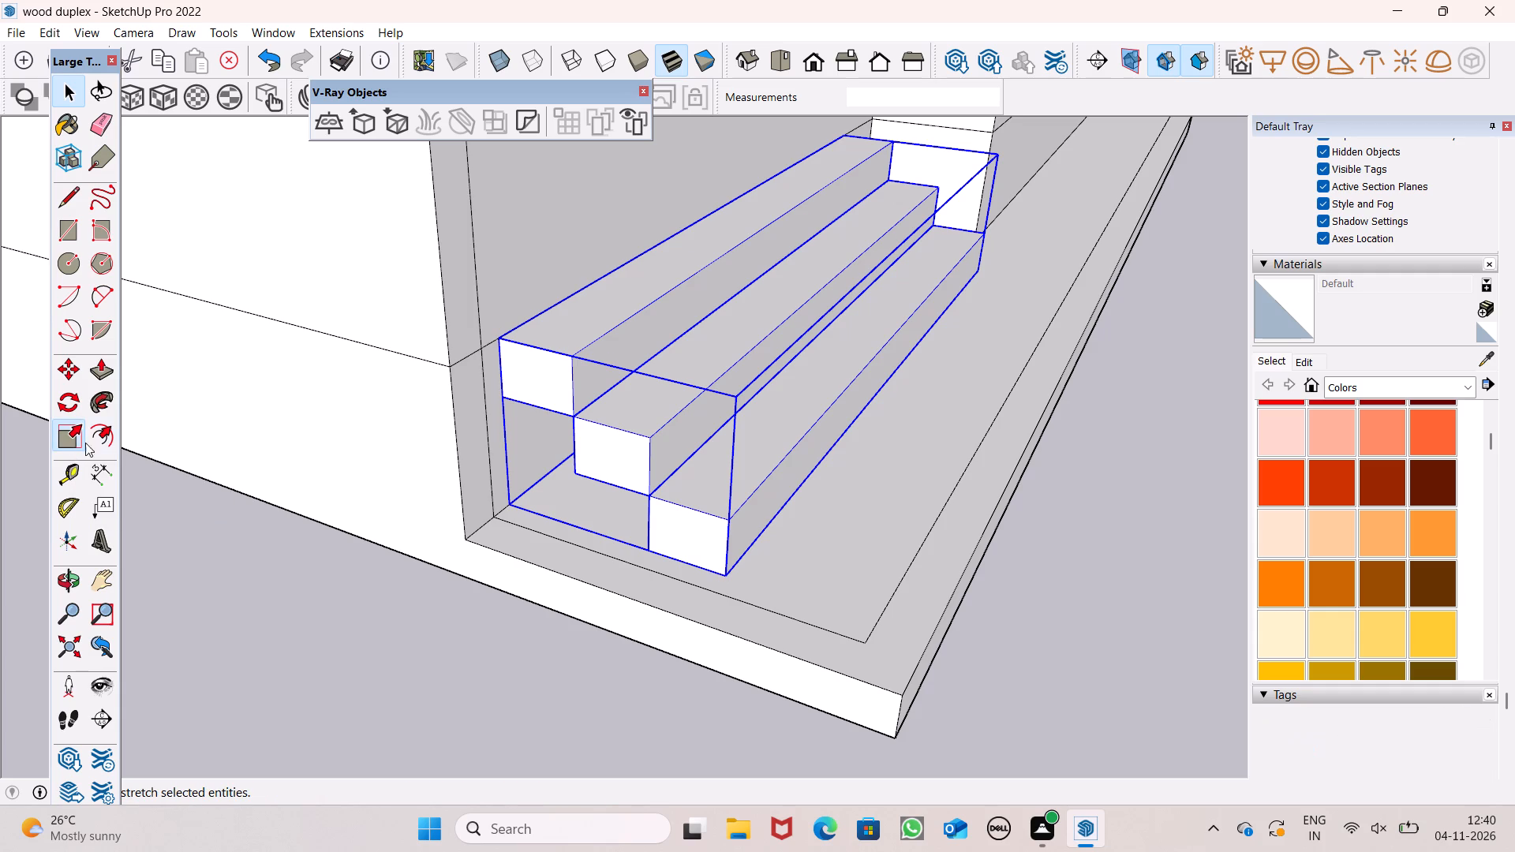
scroll(360, 457, "up", 6)
scroll(651, 500, "down", 7)
middle_click_drag(911, 588, 899, 691)
scroll(895, 693, "up", 7)
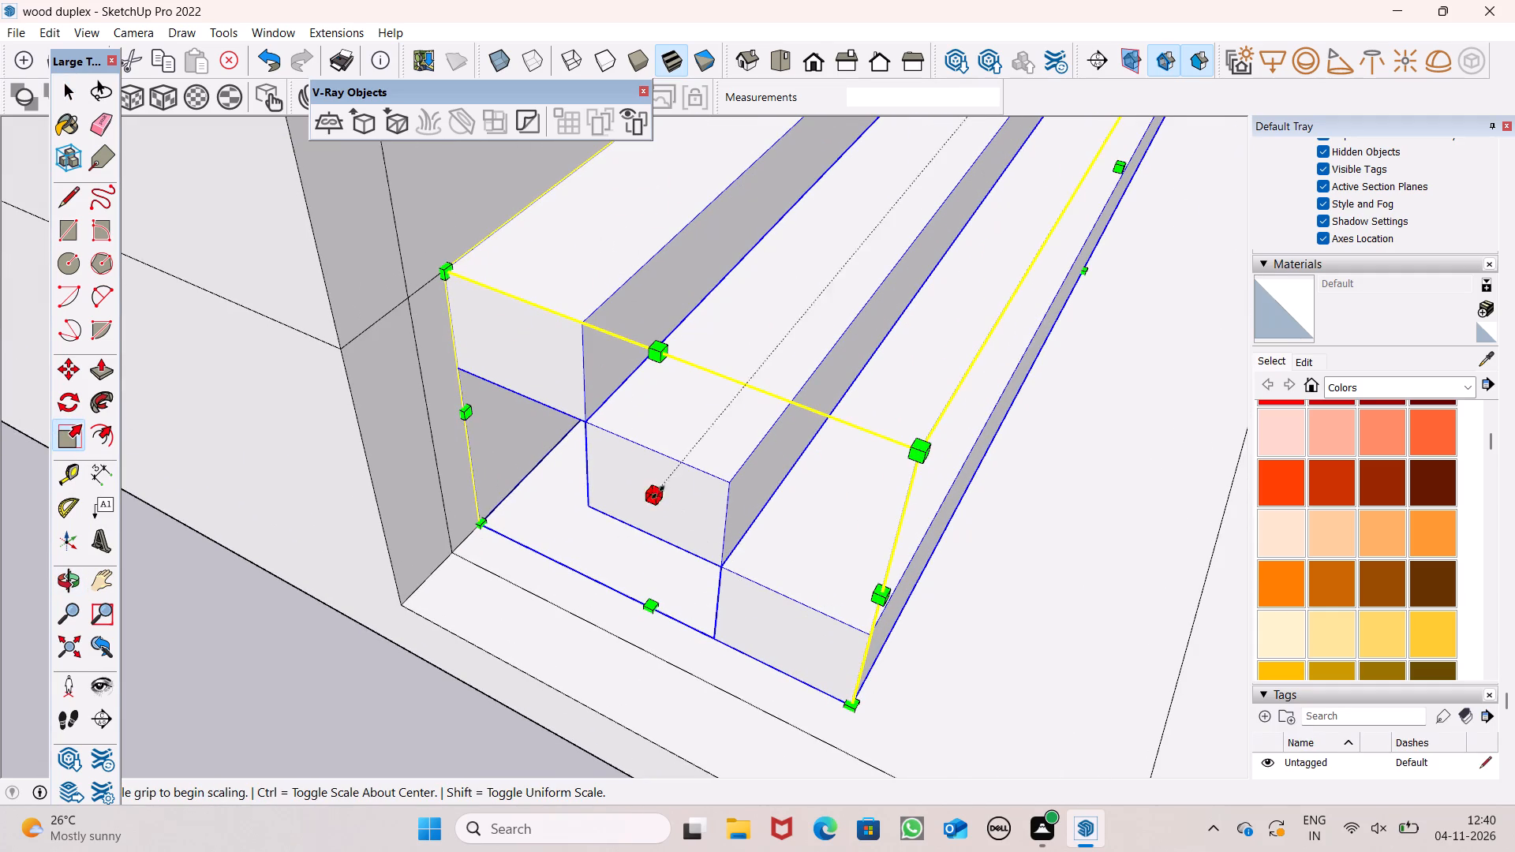
left_click_drag(639, 491, 616, 514)
left_click_drag(649, 494, 650, 514)
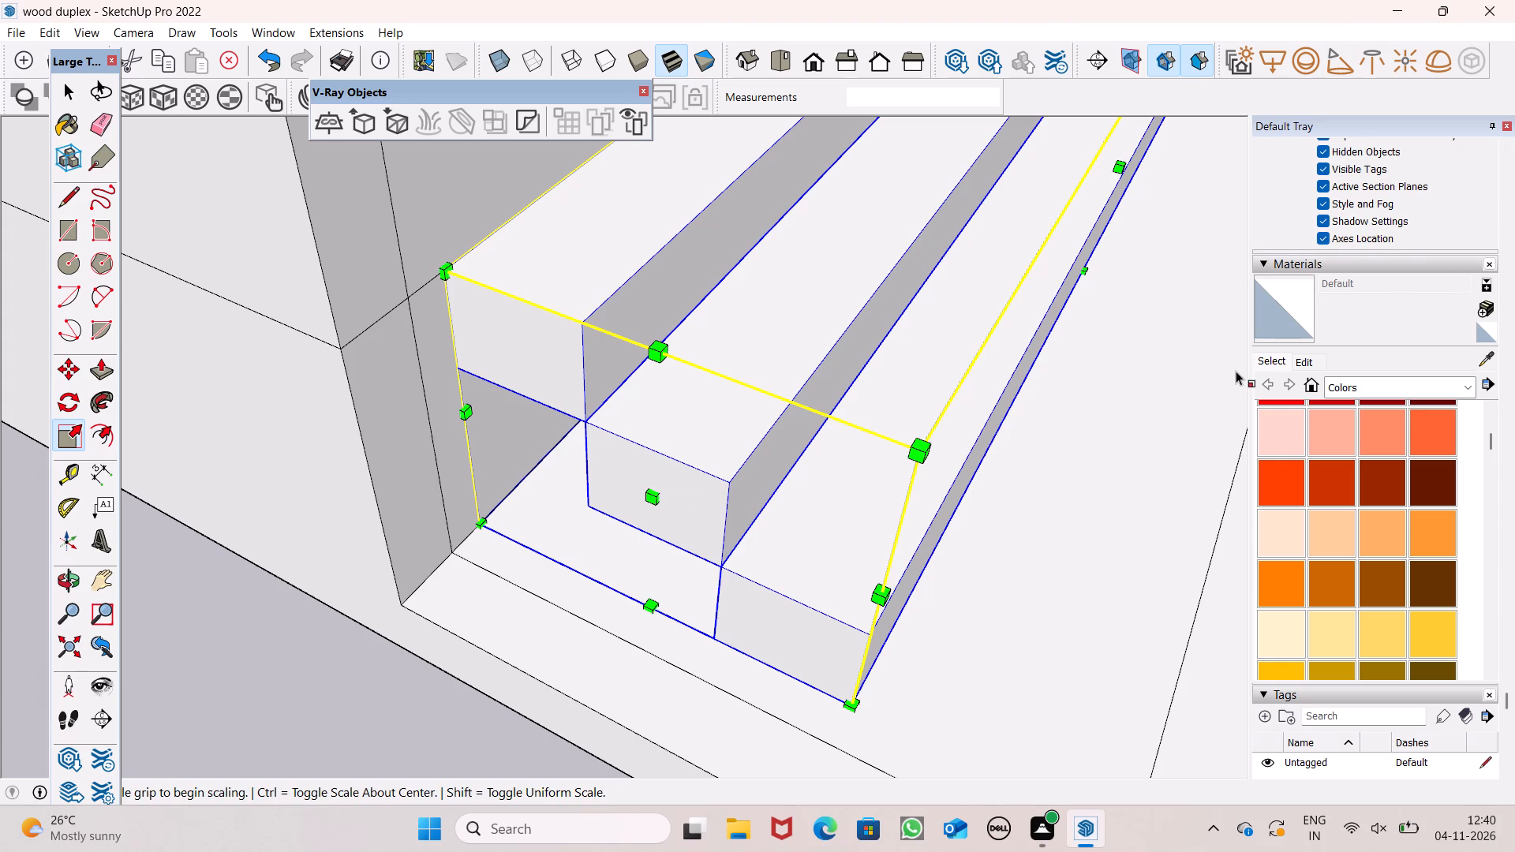
scroll(1236, 371, "down", 1)
scroll(1370, 267, "up", 5)
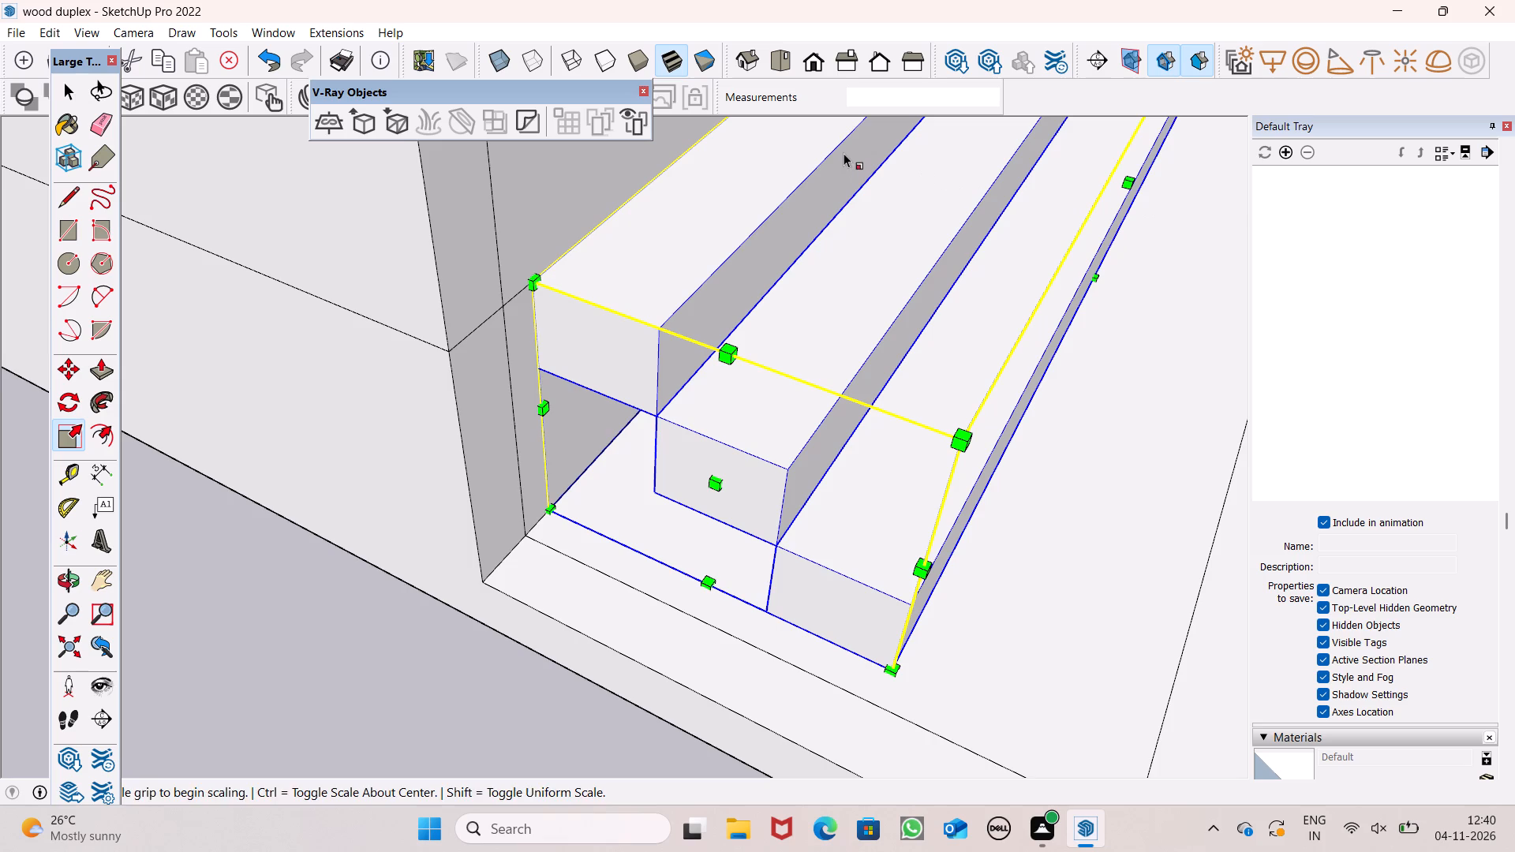
scroll(657, 420, "up", 6)
left_click_drag(743, 533, 738, 560)
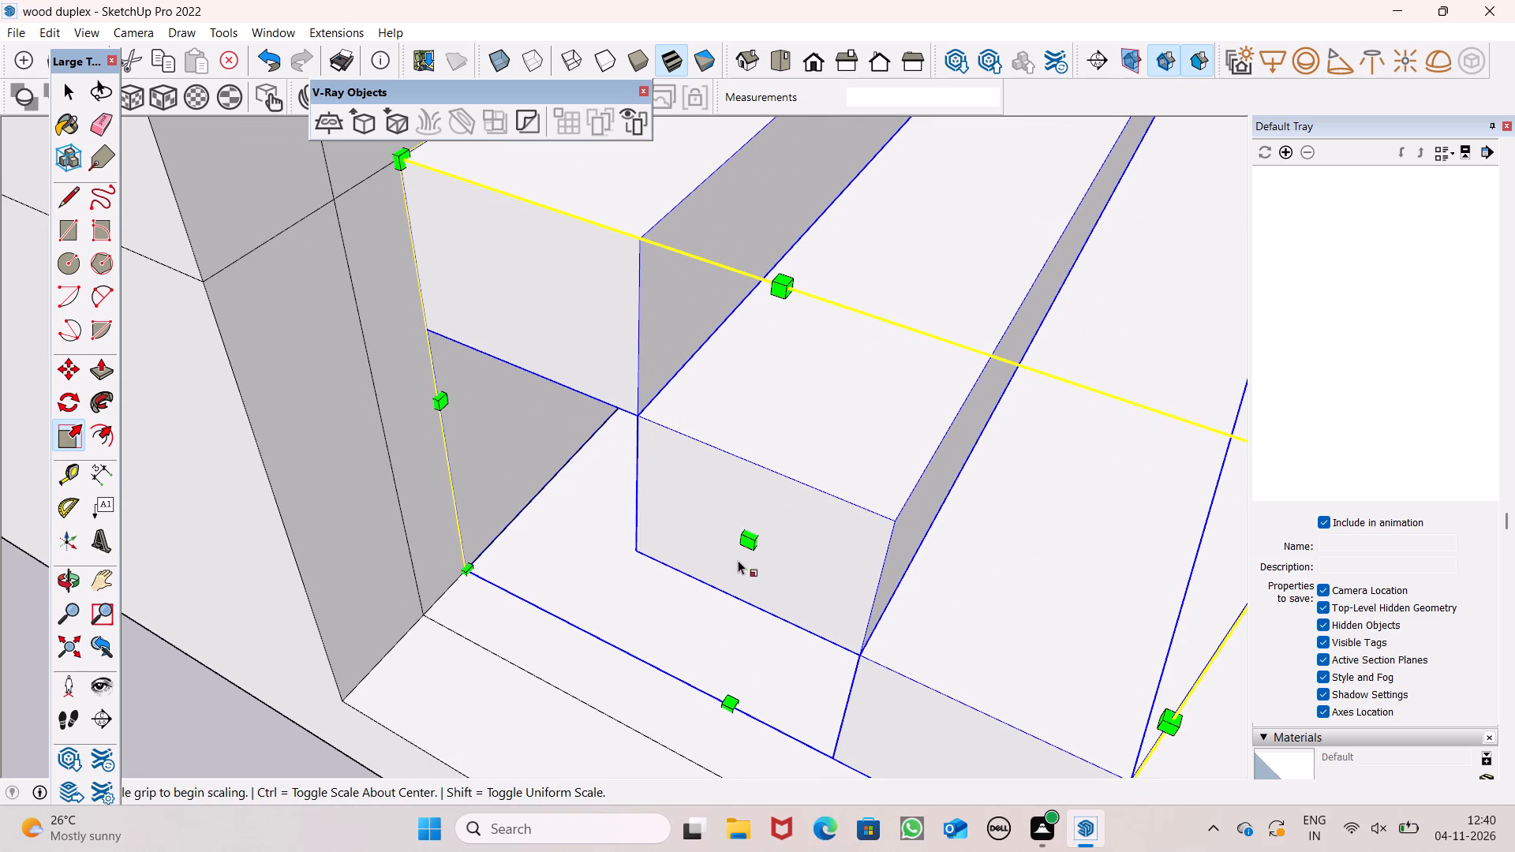
left_click_drag(738, 560, 707, 550)
left_click_drag(743, 542, 697, 585)
Examine the enlarged steps from the front and at their end beside the projecting wall's corner.
scroll(640, 383, "down", 3)
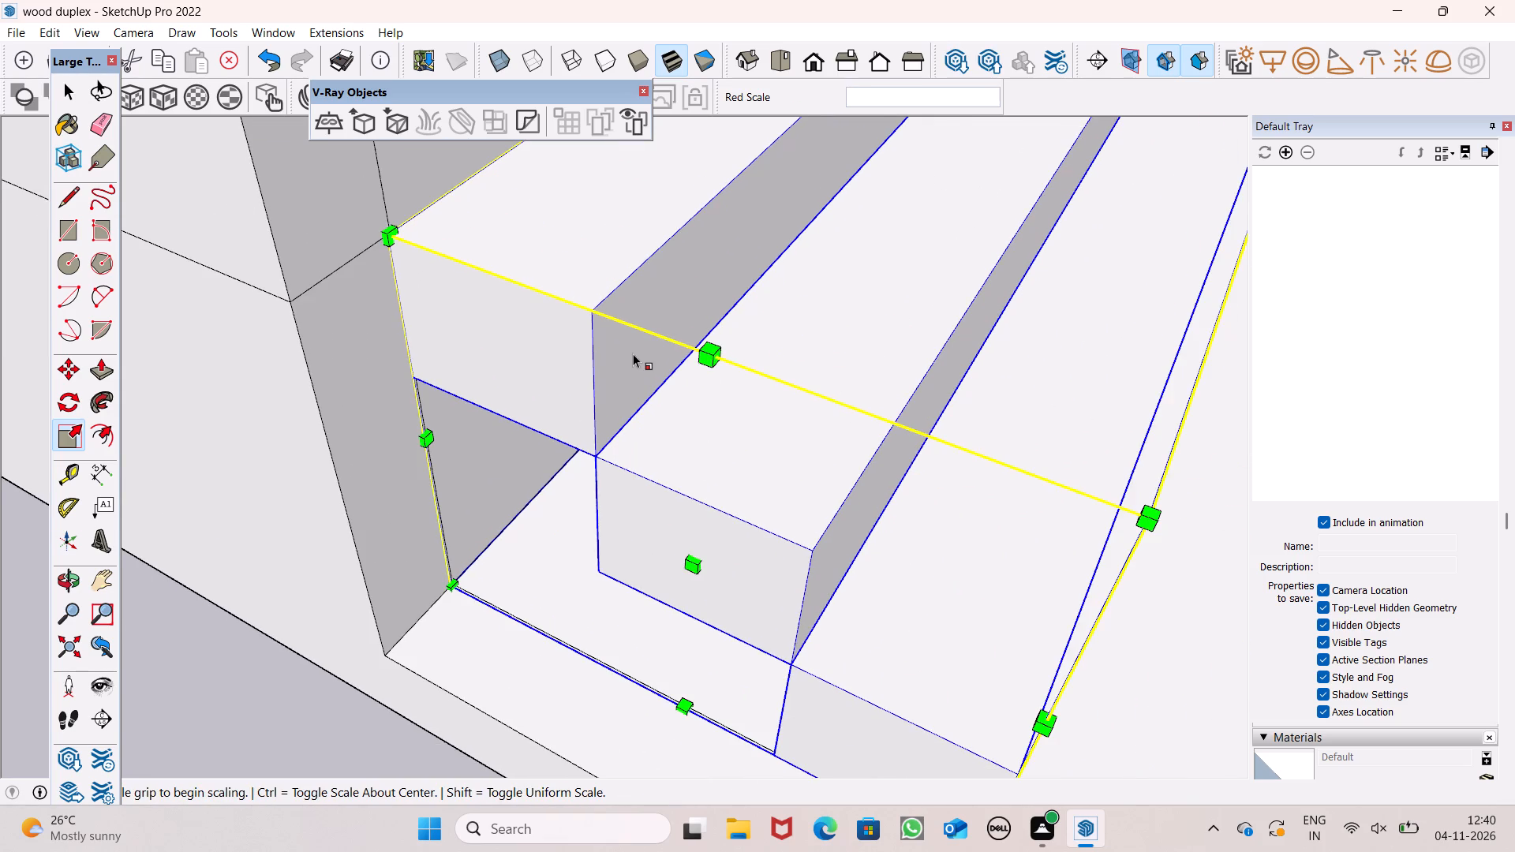
scroll(636, 351, "down", 10)
middle_click_drag(817, 381, 536, 148)
scroll(633, 212, "down", 5)
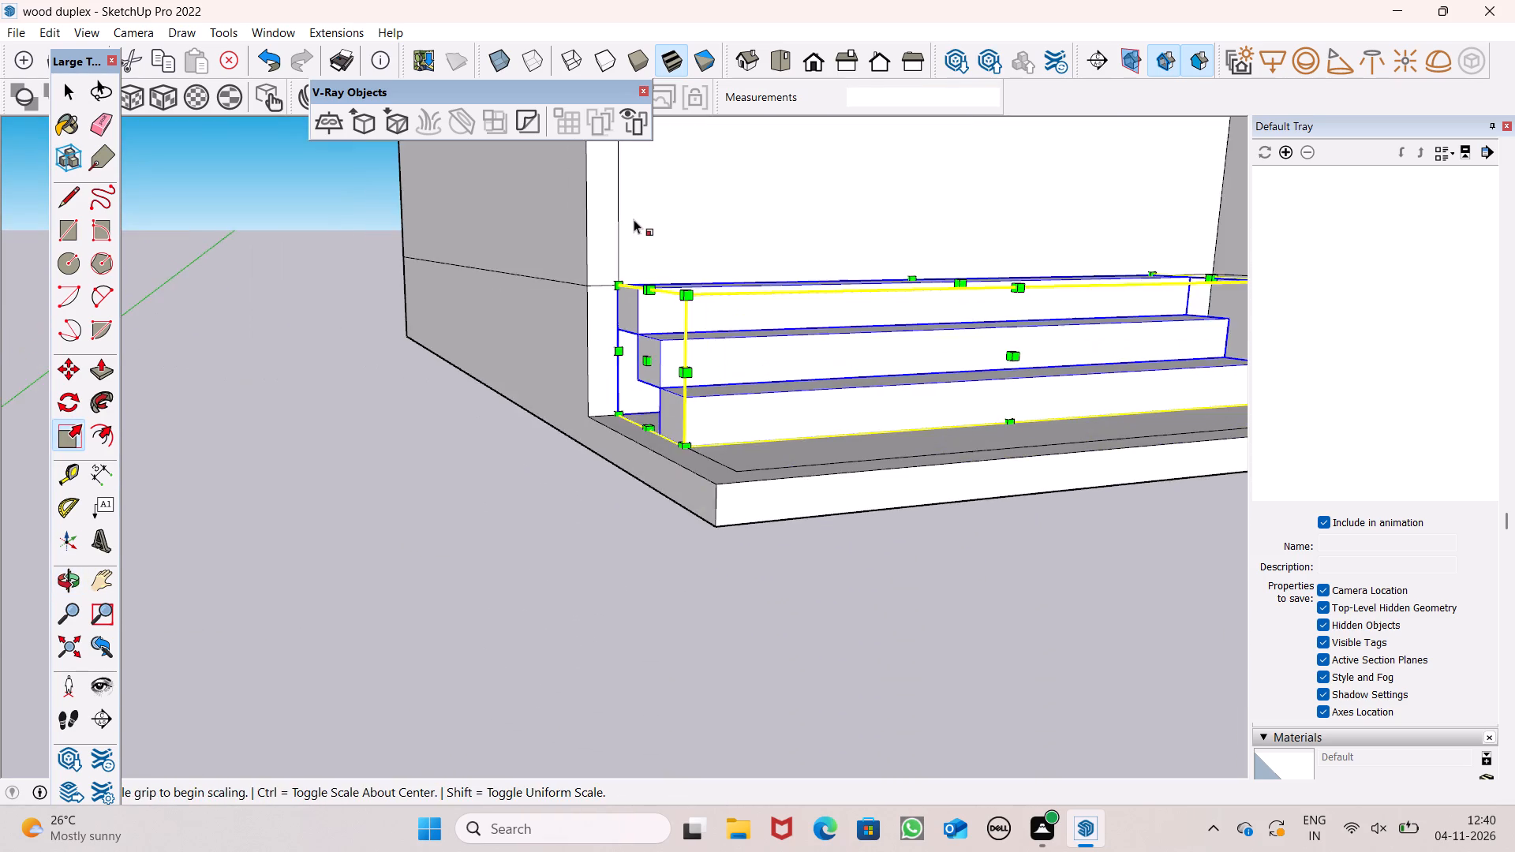
middle_click_drag(906, 311, 543, 243)
scroll(510, 316, "down", 3)
scroll(501, 334, "up", 1)
scroll(499, 341, "down", 1)
middle_click_drag(749, 417, 697, 598)
middle_click_drag(749, 558, 803, 570)
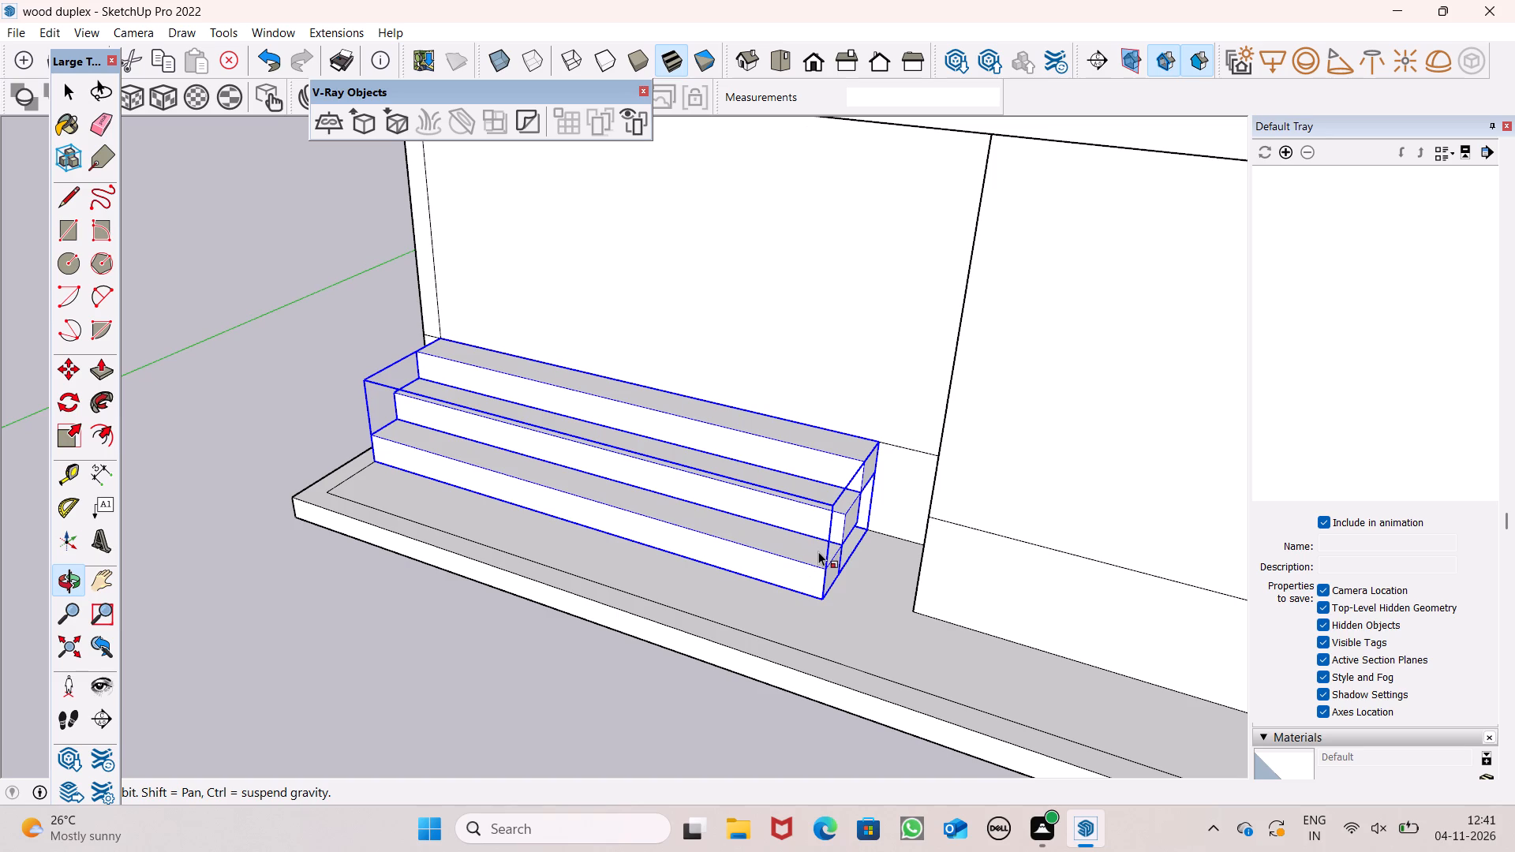
scroll(818, 554, "down", 1)
middle_click_drag(1337, 768, 1248, 742)
scroll(1263, 754, "up", 1)
middle_click_drag(1206, 738, 1099, 723)
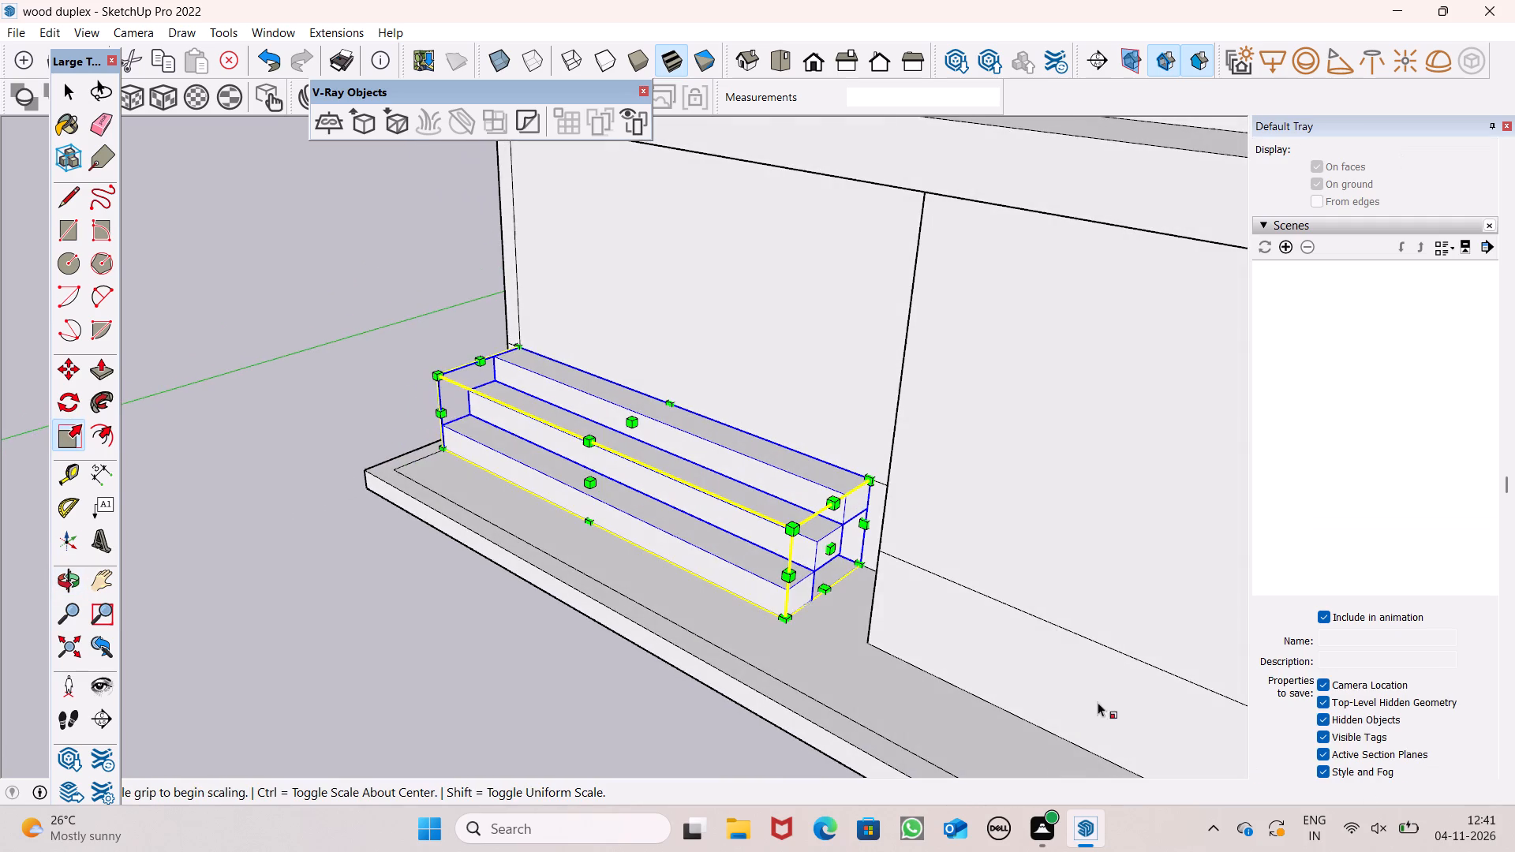
scroll(1031, 607, "up", 3)
middle_click_drag(862, 563, 958, 574)
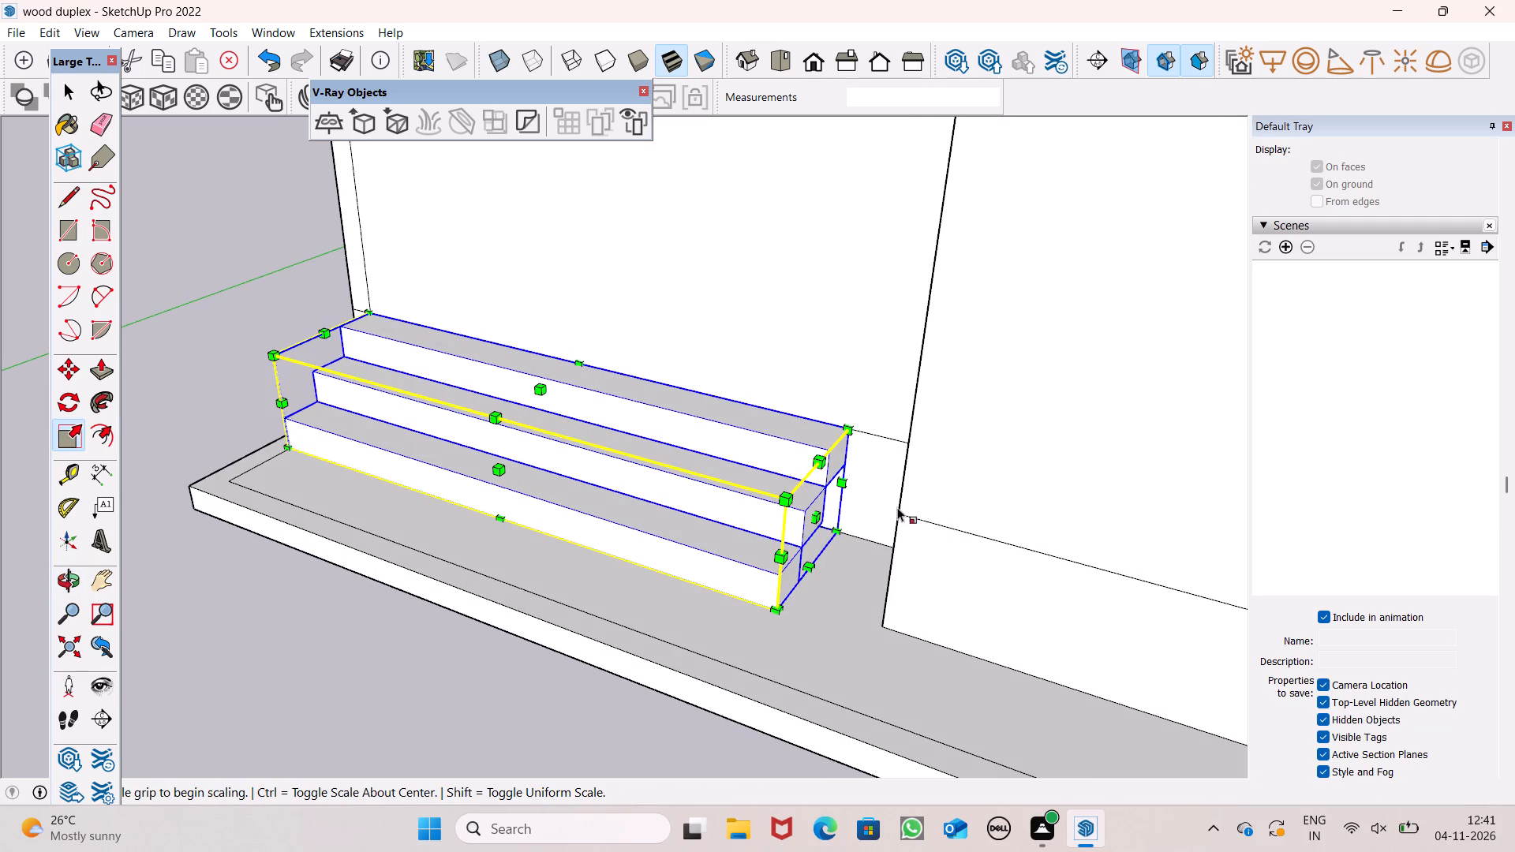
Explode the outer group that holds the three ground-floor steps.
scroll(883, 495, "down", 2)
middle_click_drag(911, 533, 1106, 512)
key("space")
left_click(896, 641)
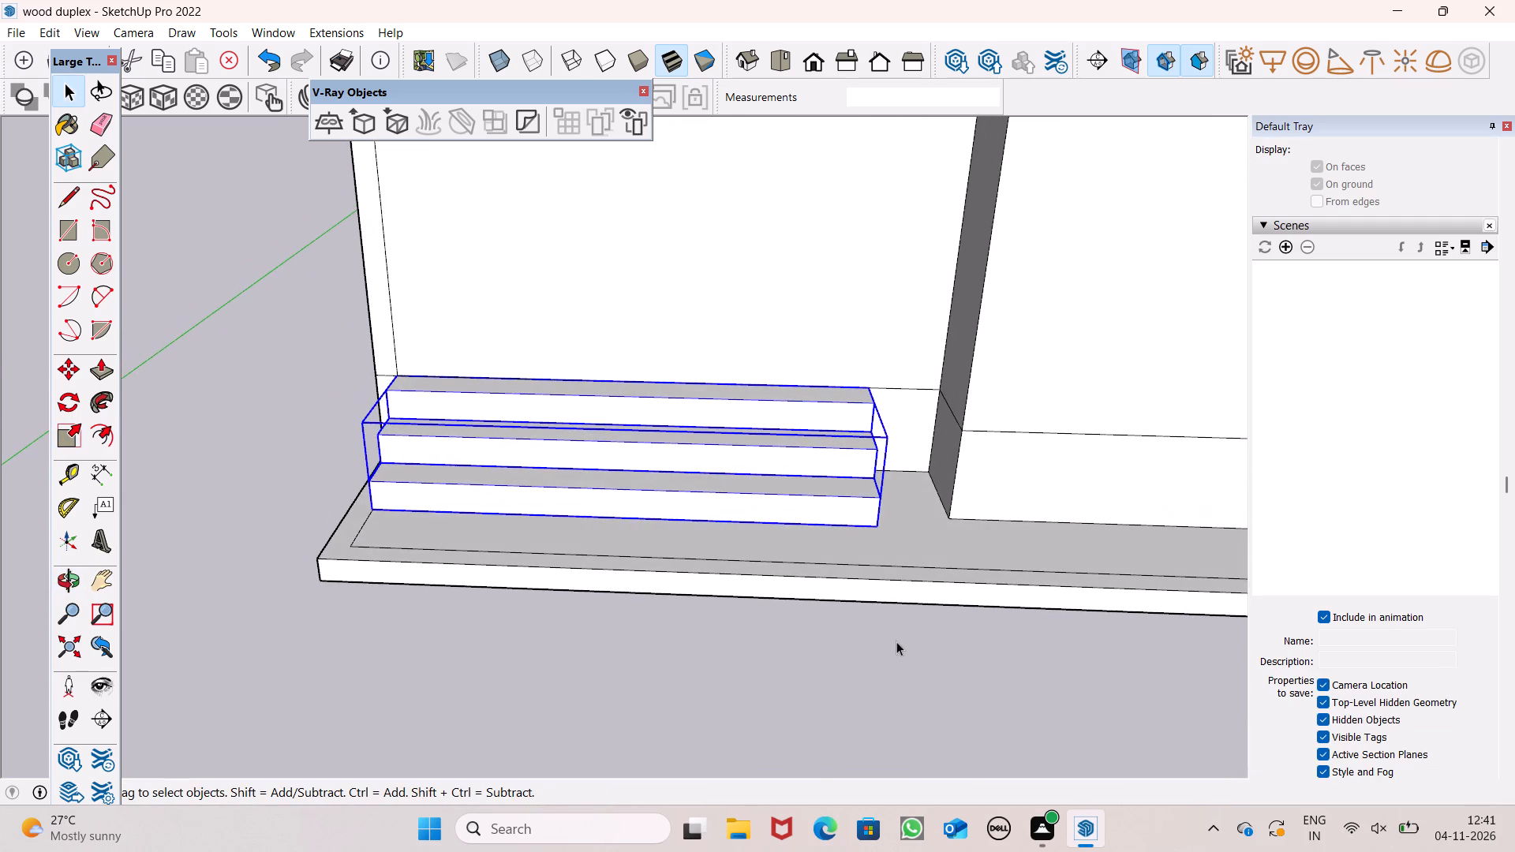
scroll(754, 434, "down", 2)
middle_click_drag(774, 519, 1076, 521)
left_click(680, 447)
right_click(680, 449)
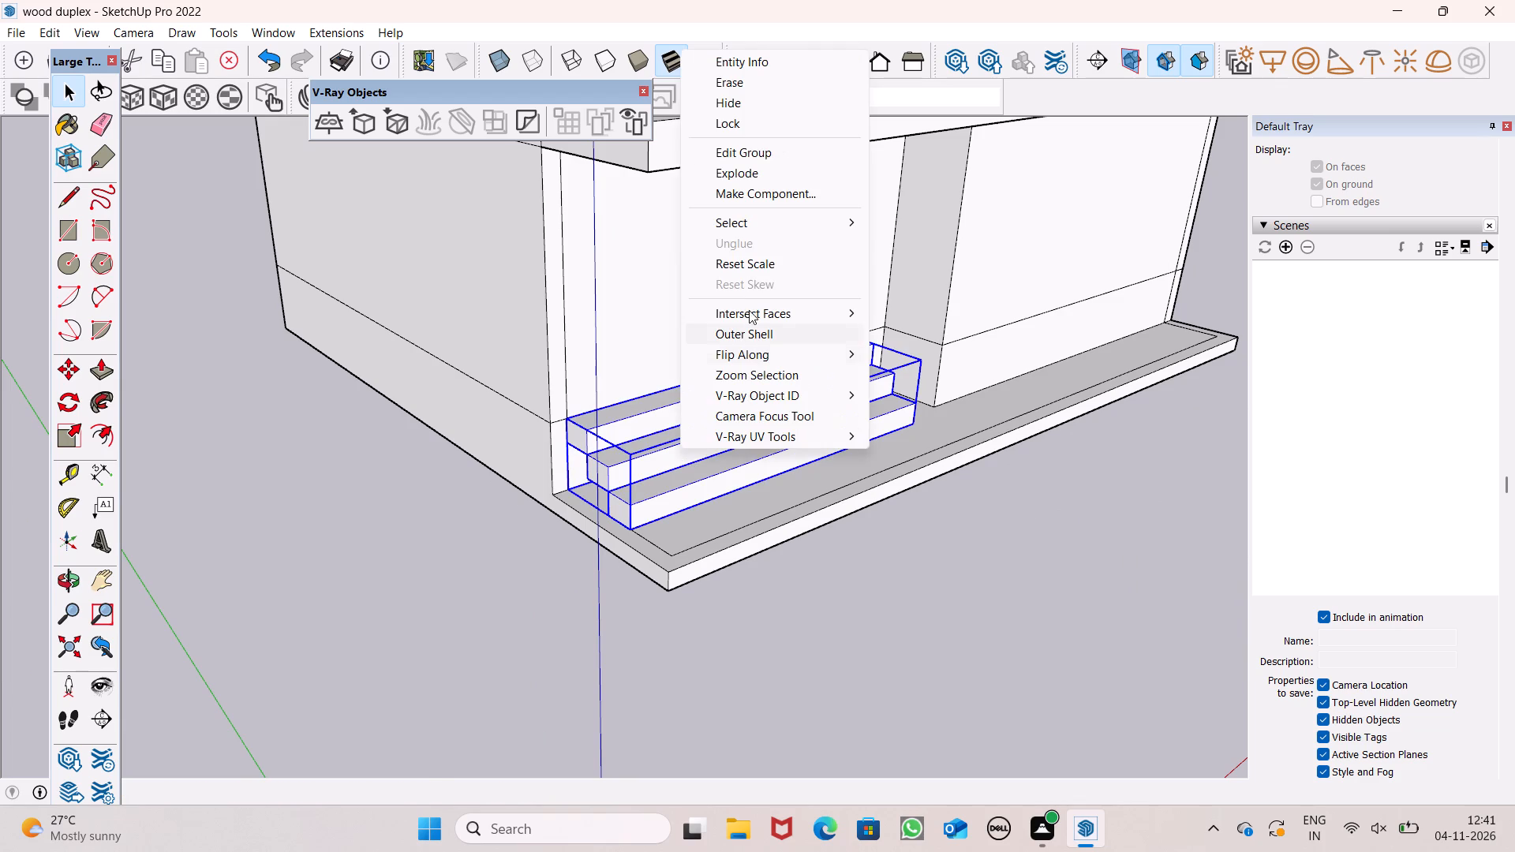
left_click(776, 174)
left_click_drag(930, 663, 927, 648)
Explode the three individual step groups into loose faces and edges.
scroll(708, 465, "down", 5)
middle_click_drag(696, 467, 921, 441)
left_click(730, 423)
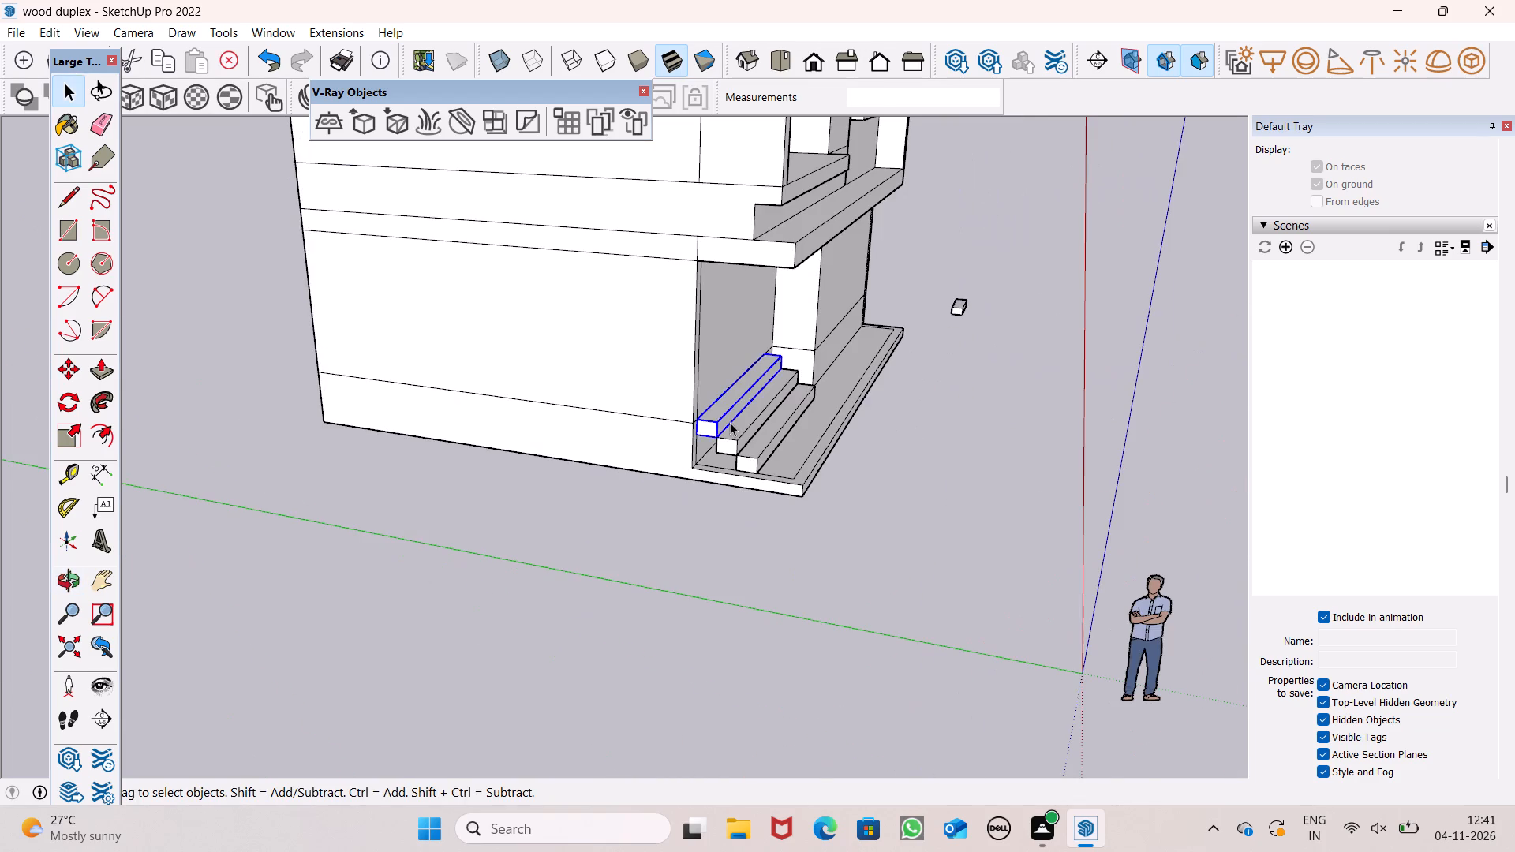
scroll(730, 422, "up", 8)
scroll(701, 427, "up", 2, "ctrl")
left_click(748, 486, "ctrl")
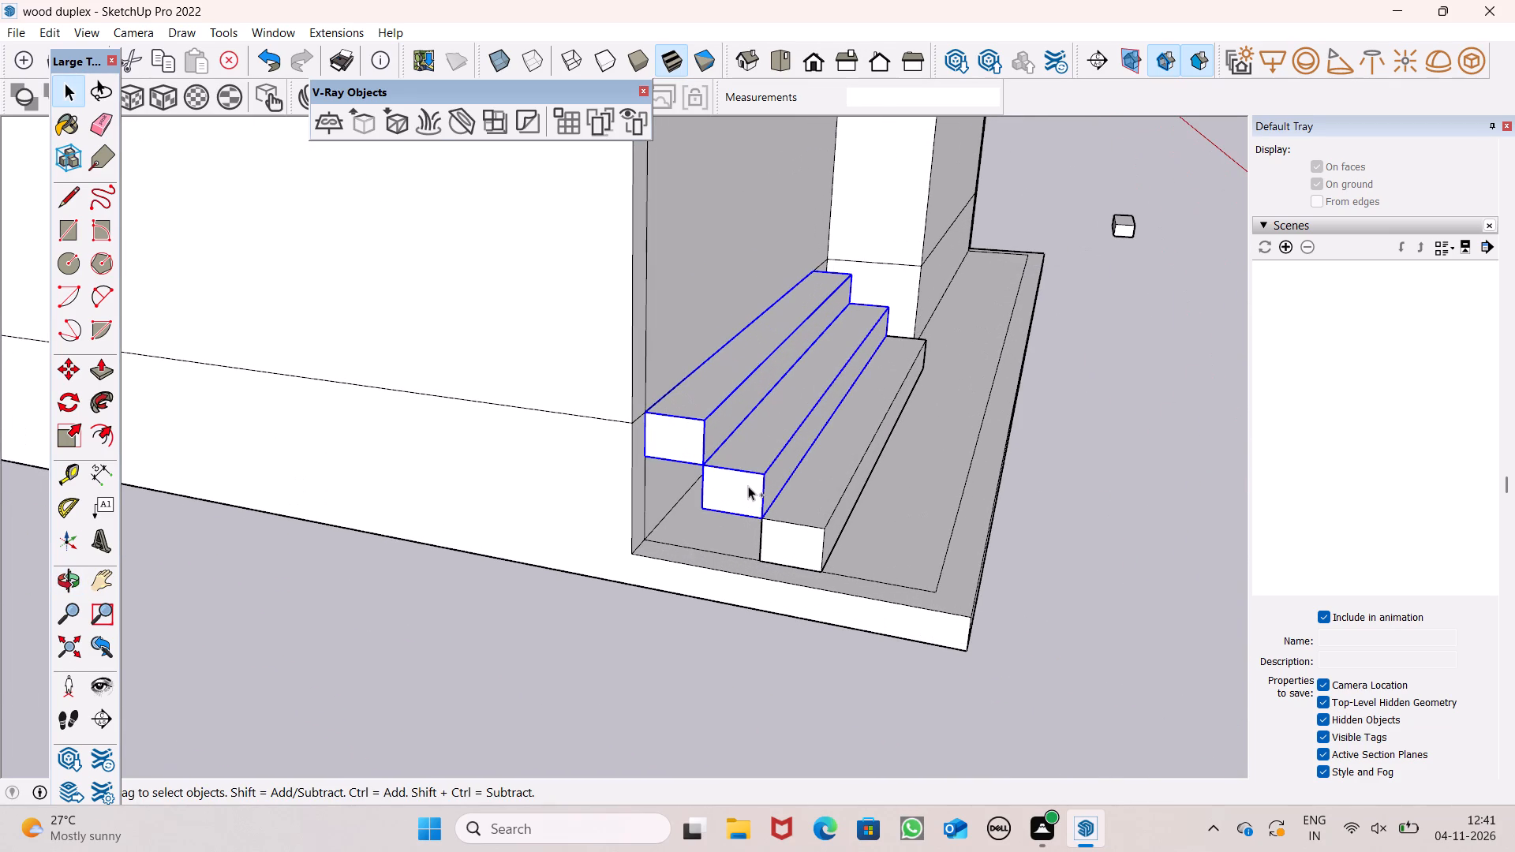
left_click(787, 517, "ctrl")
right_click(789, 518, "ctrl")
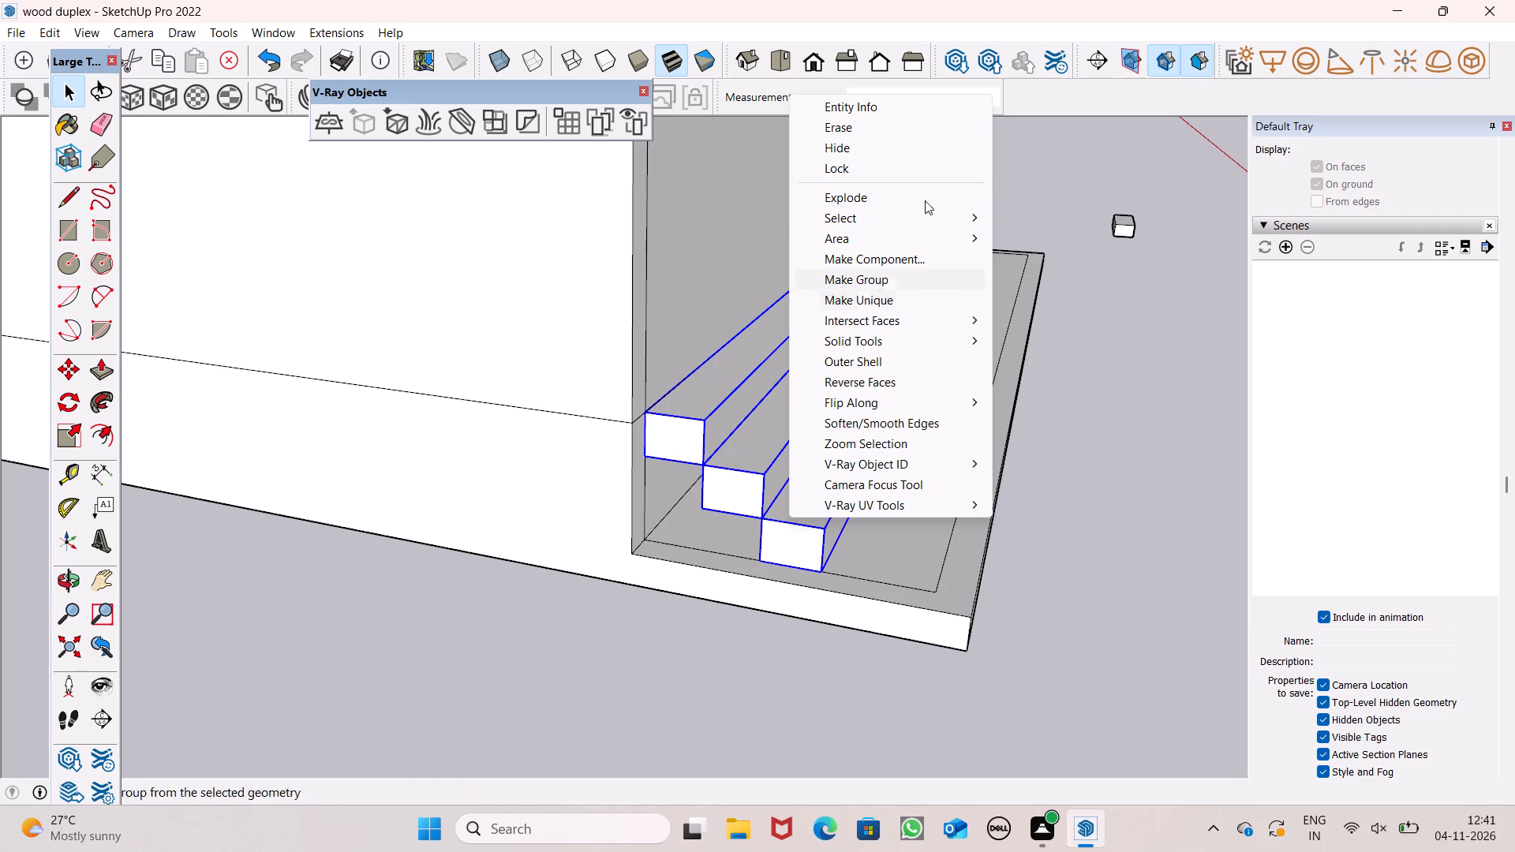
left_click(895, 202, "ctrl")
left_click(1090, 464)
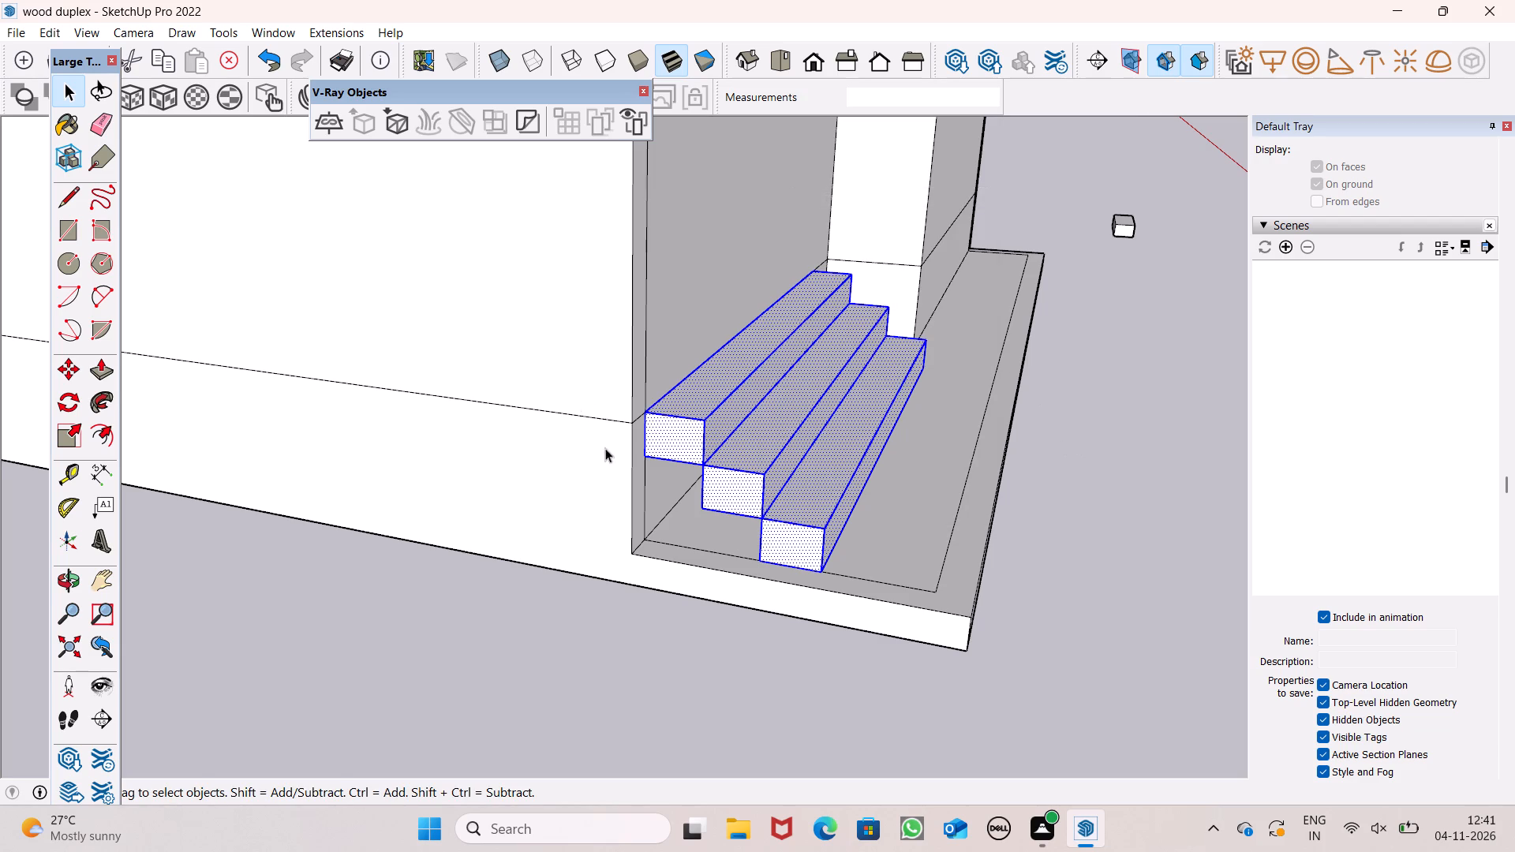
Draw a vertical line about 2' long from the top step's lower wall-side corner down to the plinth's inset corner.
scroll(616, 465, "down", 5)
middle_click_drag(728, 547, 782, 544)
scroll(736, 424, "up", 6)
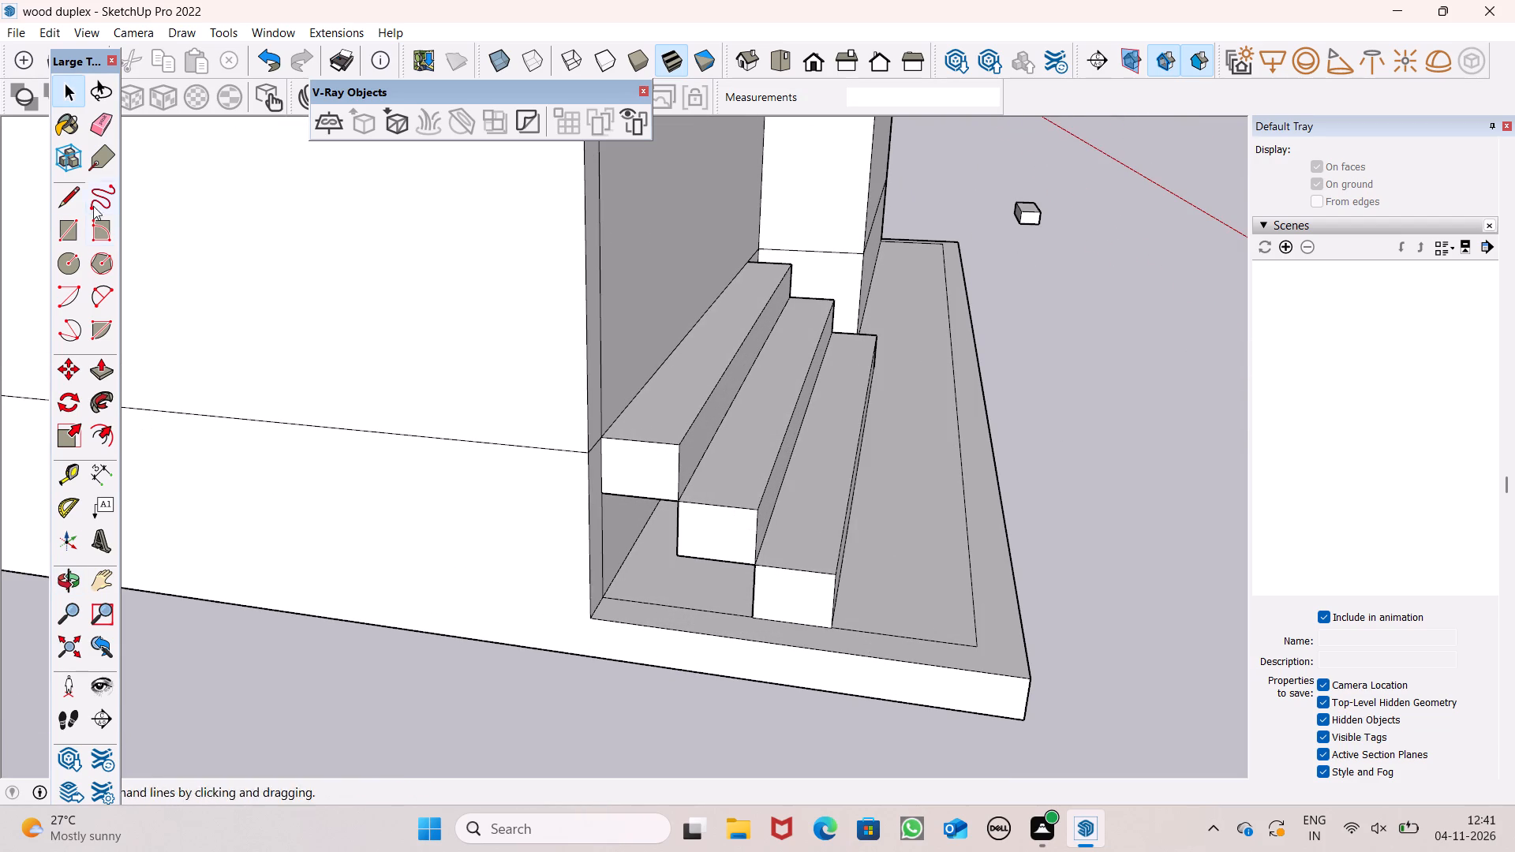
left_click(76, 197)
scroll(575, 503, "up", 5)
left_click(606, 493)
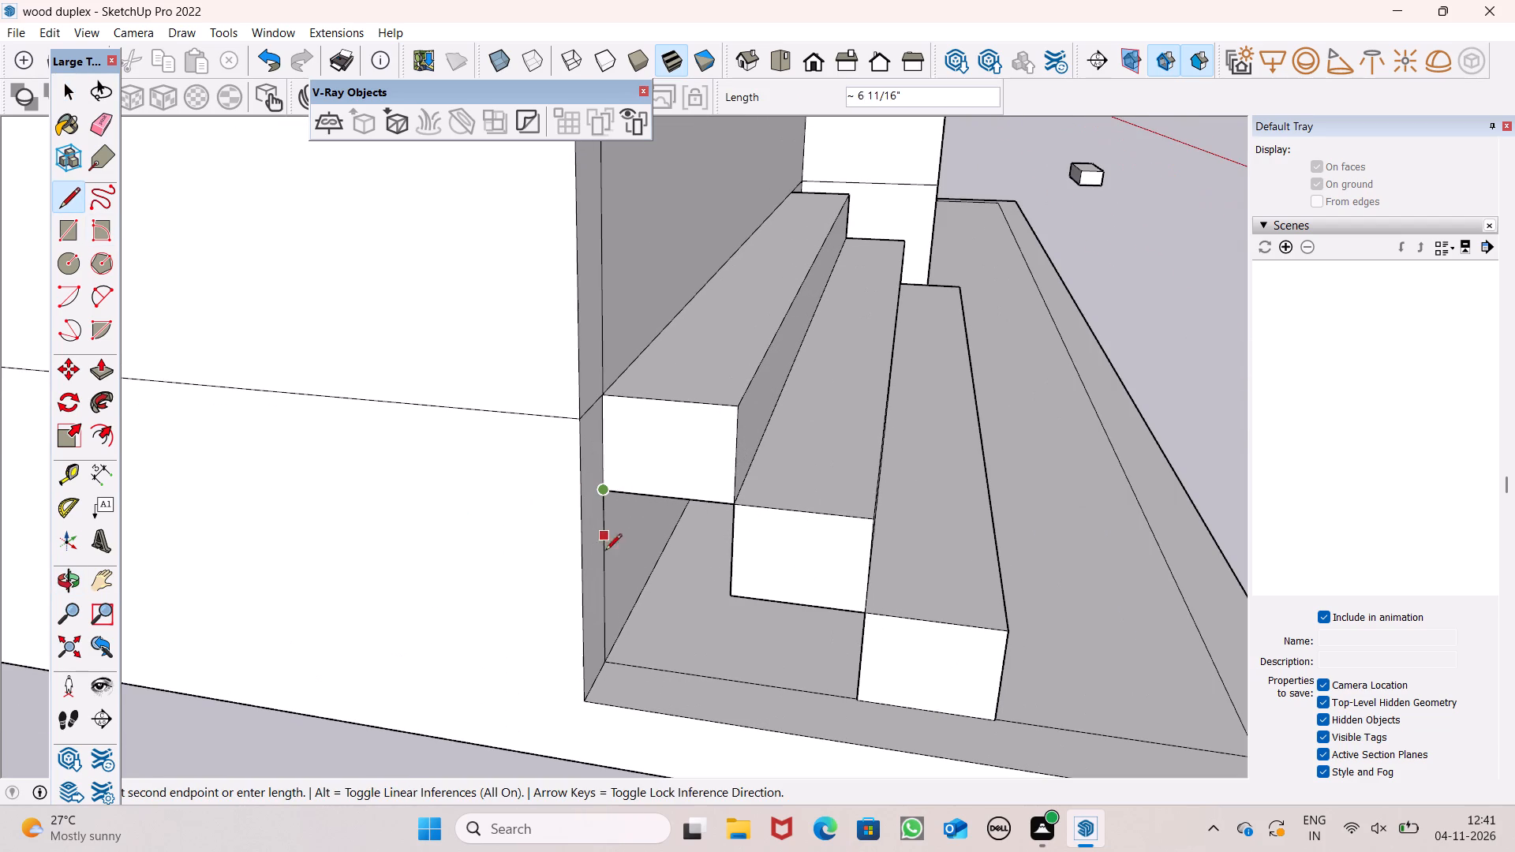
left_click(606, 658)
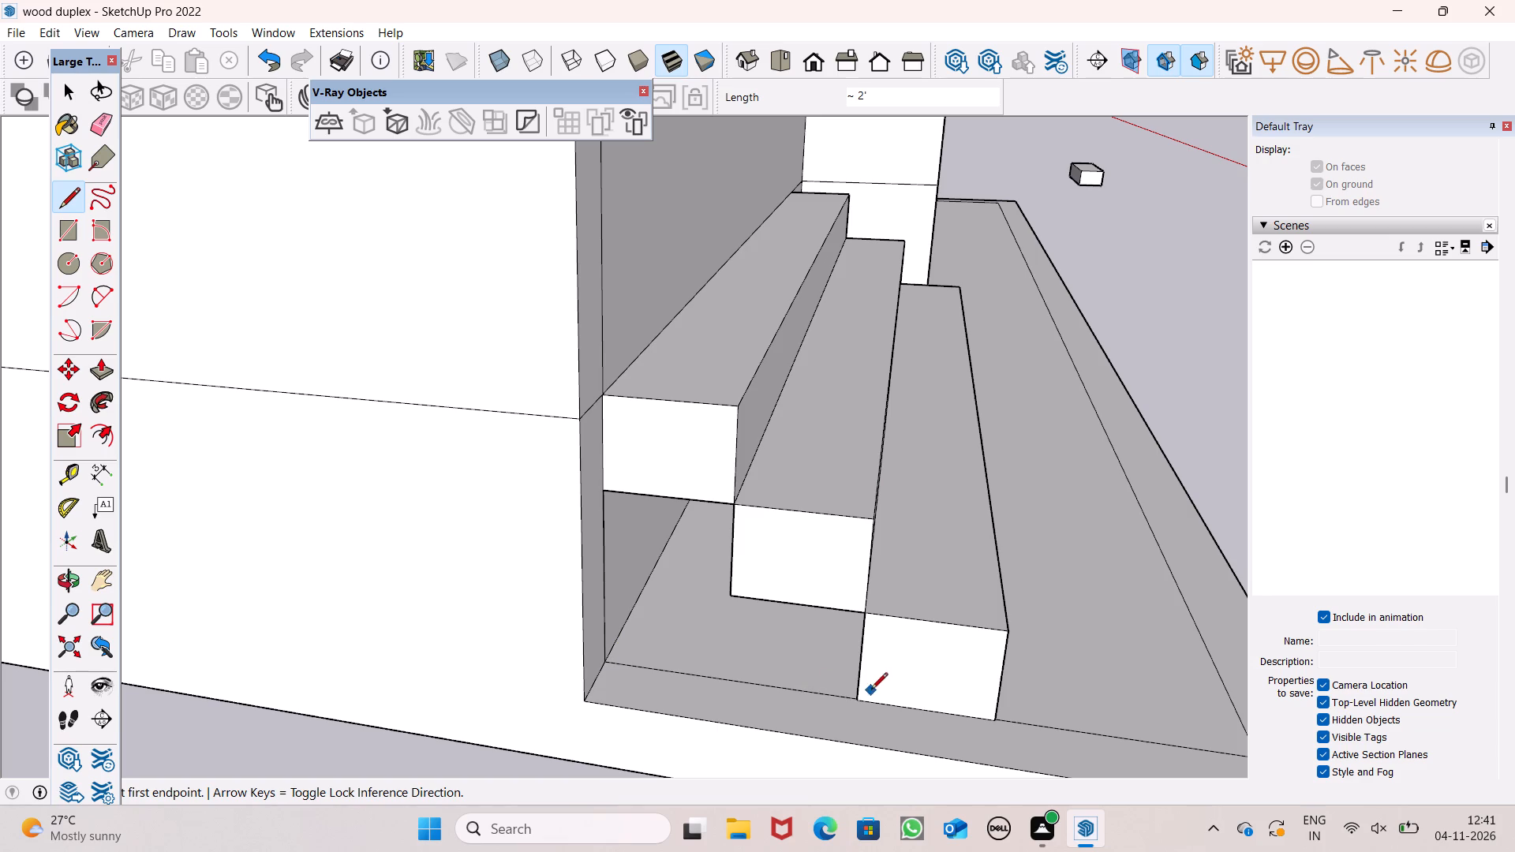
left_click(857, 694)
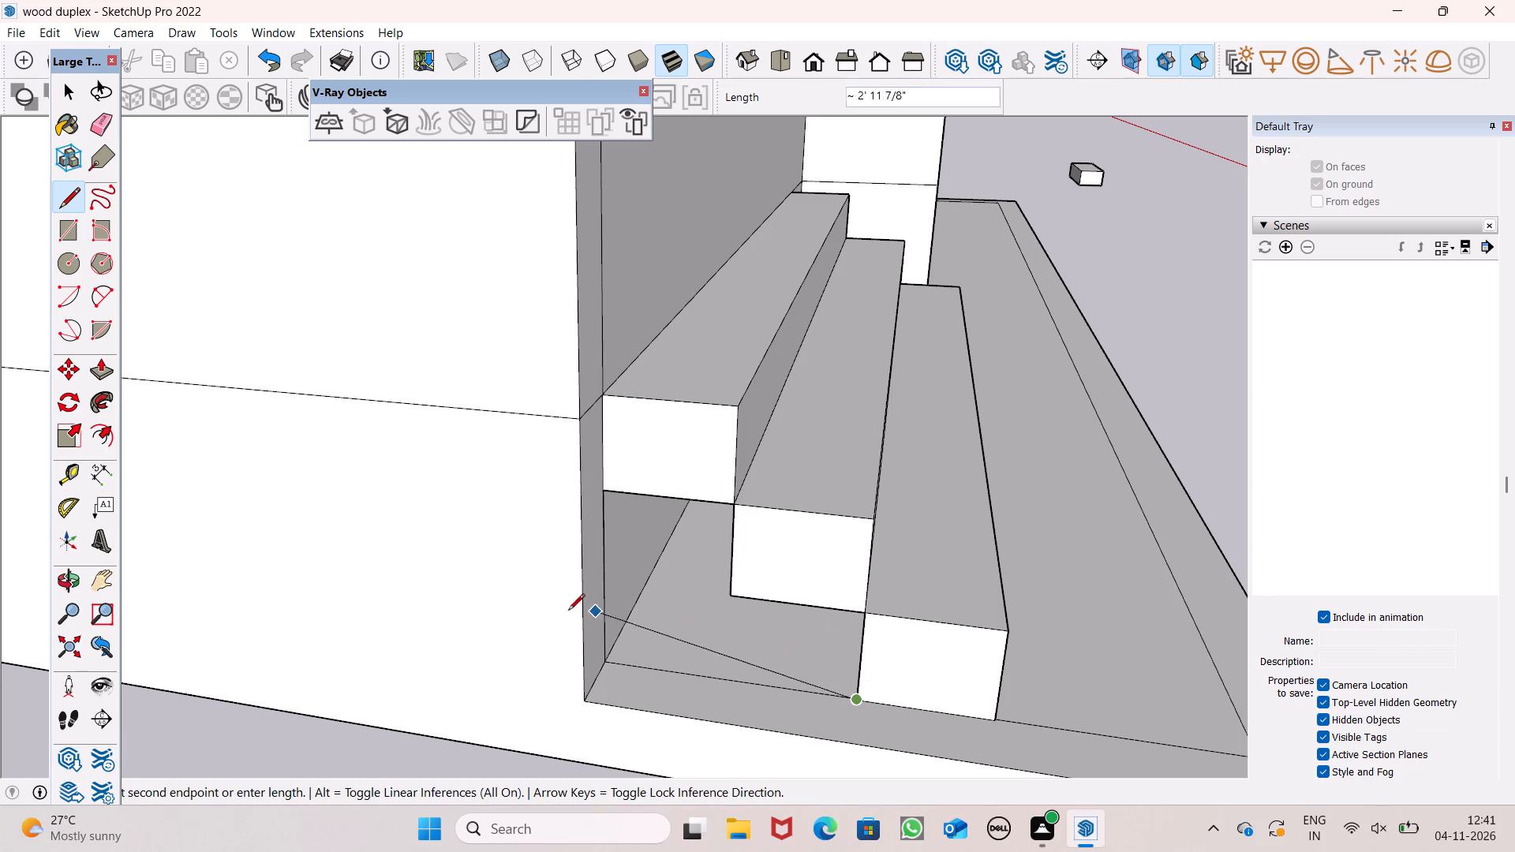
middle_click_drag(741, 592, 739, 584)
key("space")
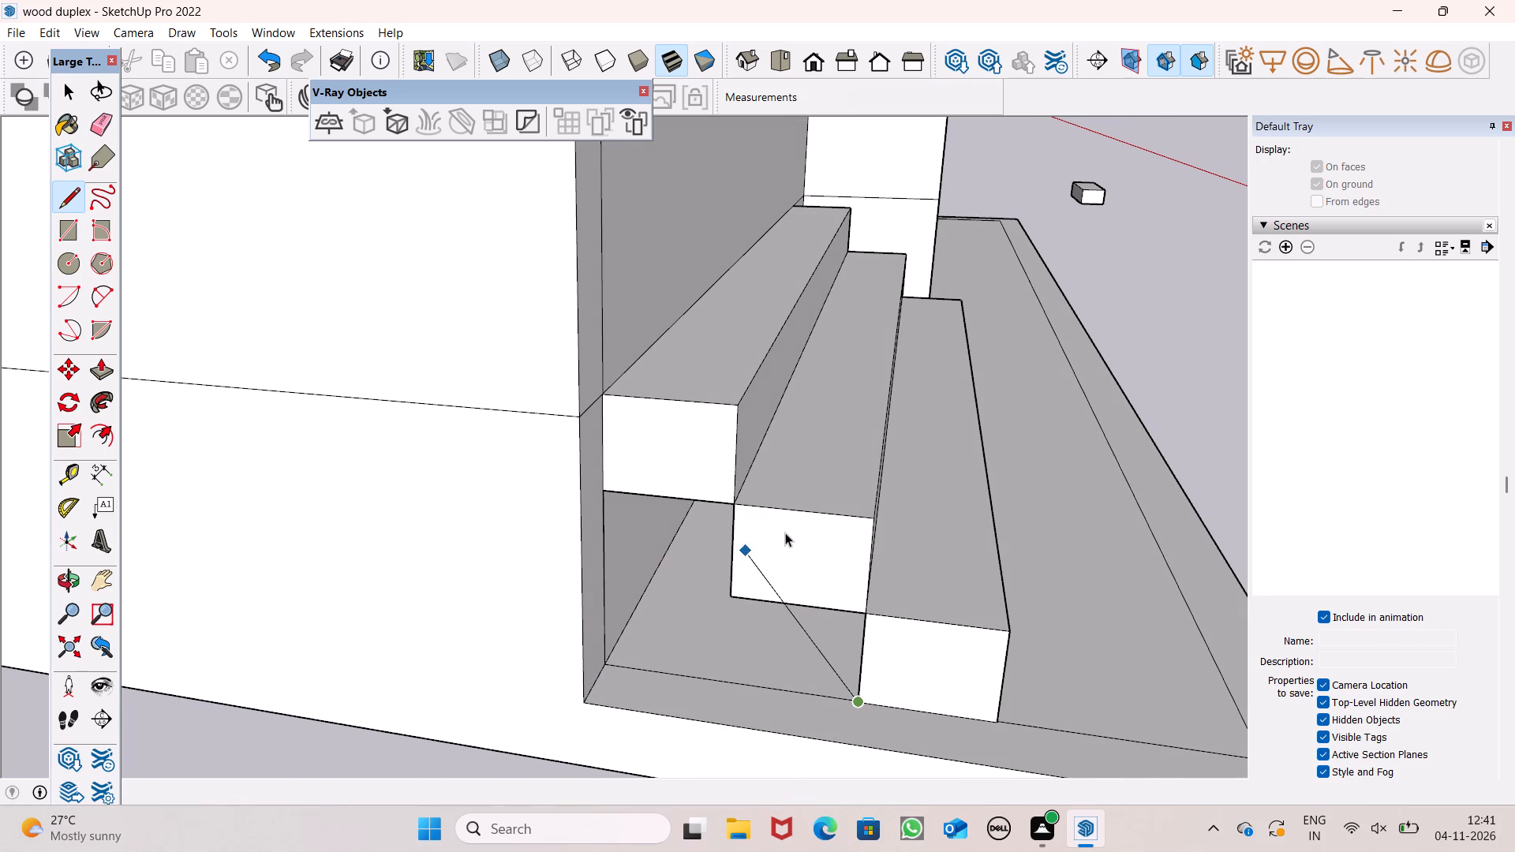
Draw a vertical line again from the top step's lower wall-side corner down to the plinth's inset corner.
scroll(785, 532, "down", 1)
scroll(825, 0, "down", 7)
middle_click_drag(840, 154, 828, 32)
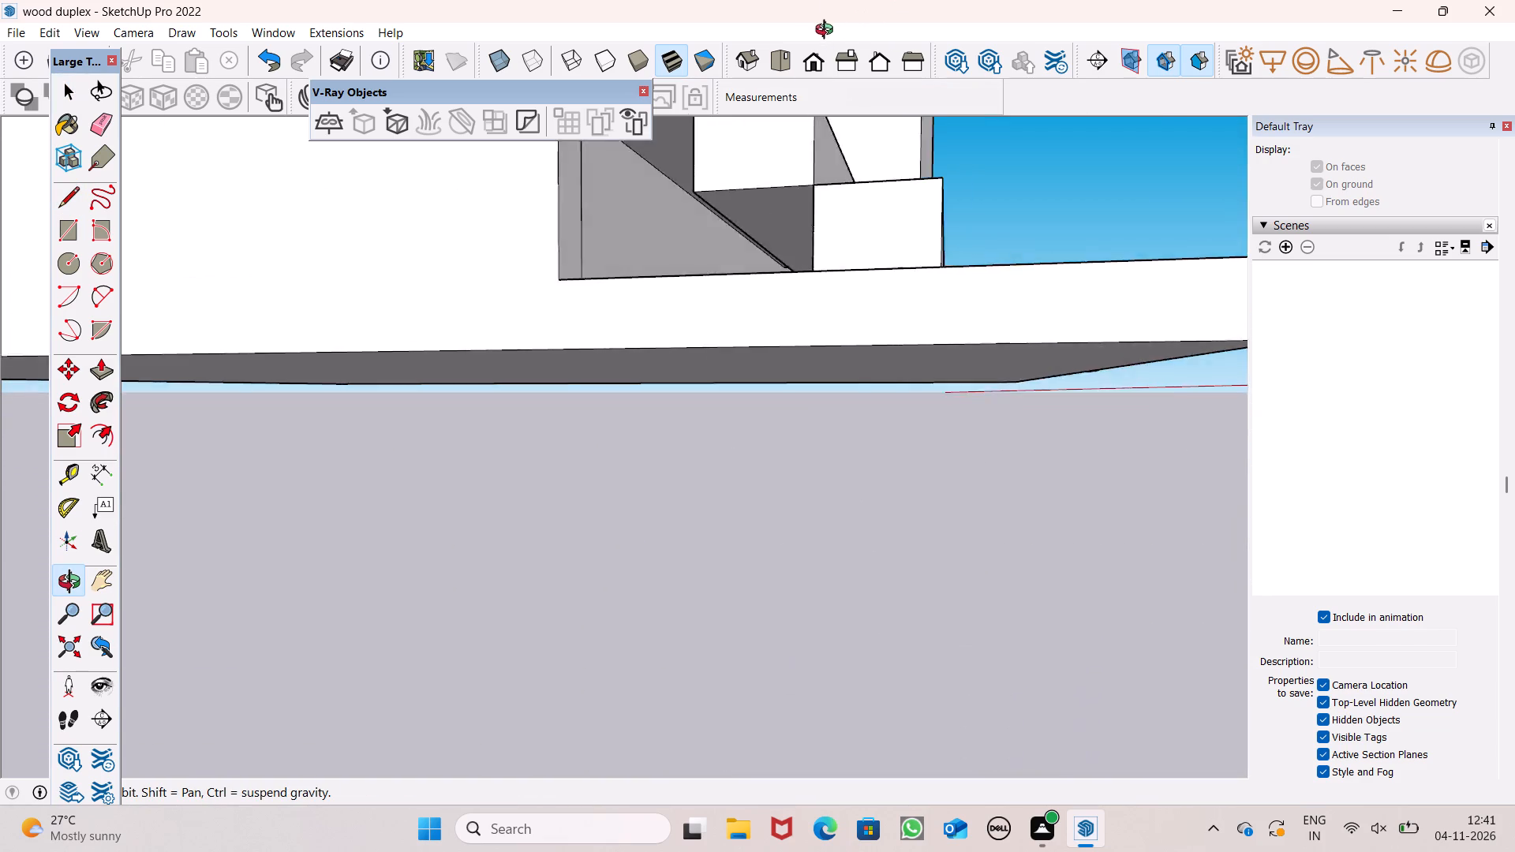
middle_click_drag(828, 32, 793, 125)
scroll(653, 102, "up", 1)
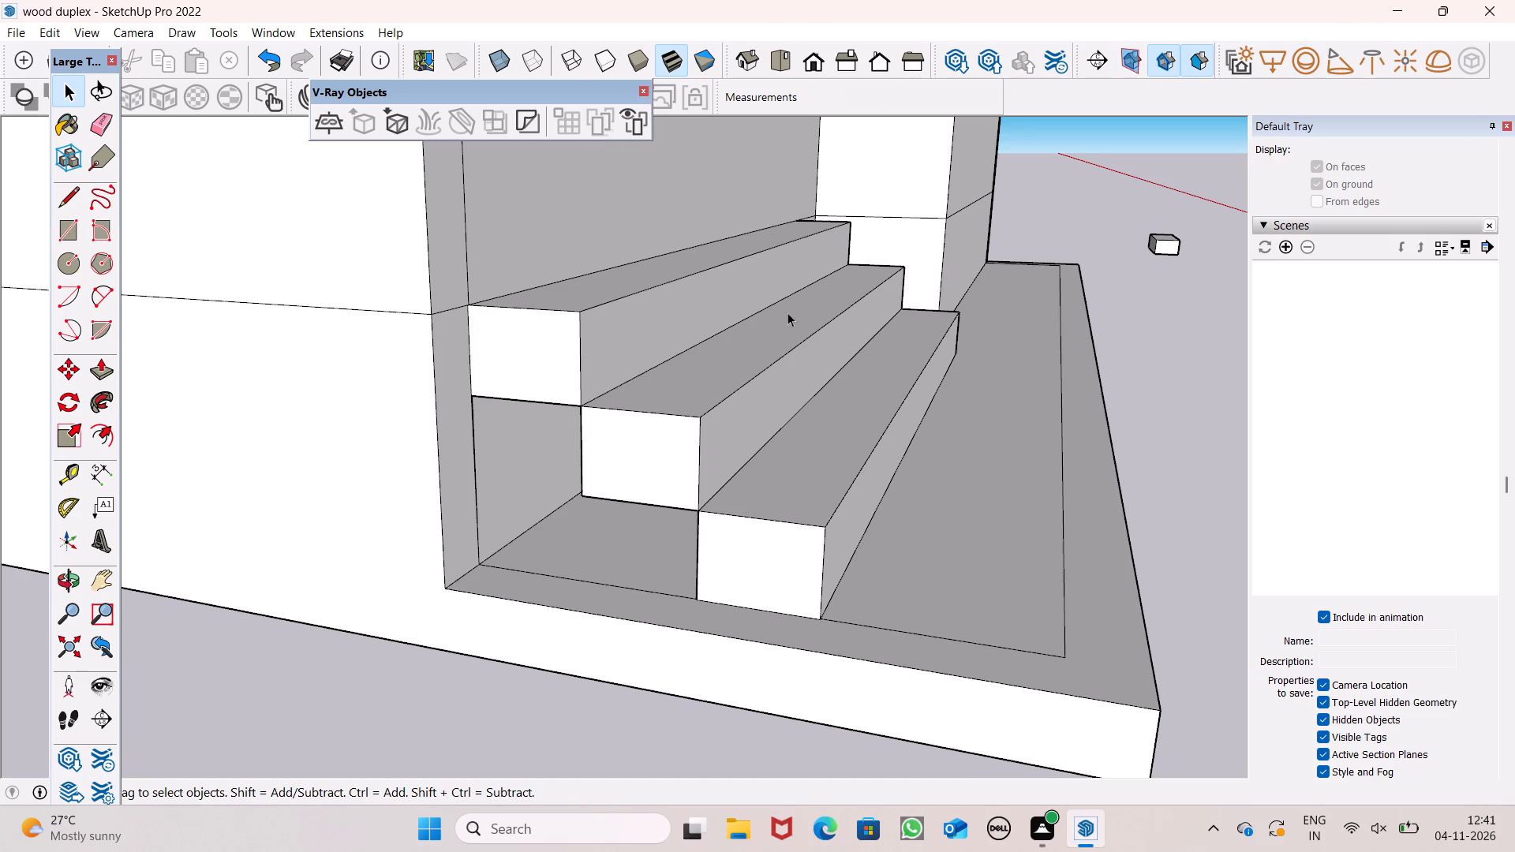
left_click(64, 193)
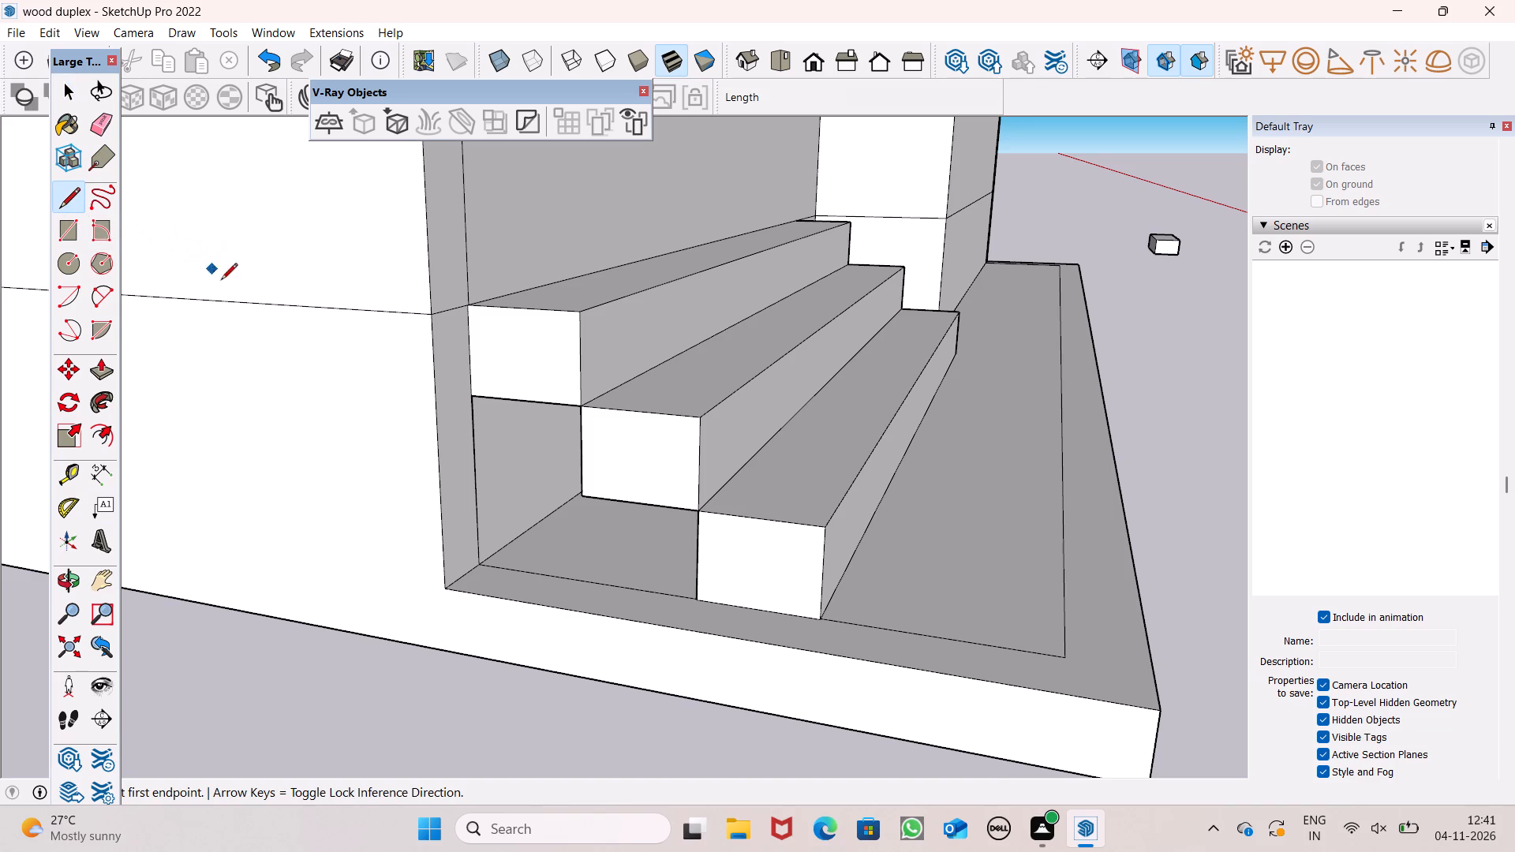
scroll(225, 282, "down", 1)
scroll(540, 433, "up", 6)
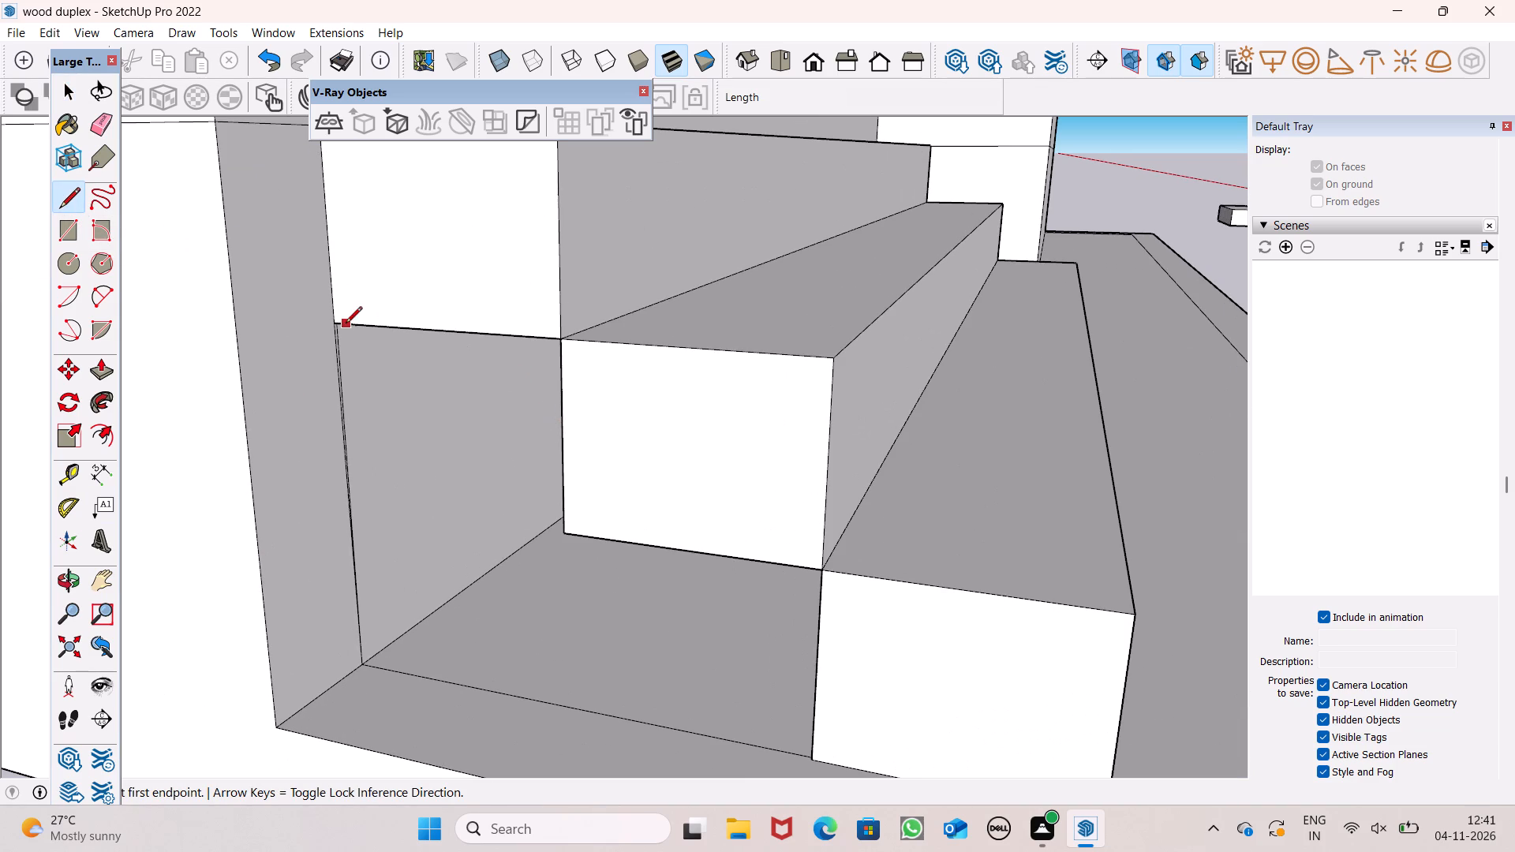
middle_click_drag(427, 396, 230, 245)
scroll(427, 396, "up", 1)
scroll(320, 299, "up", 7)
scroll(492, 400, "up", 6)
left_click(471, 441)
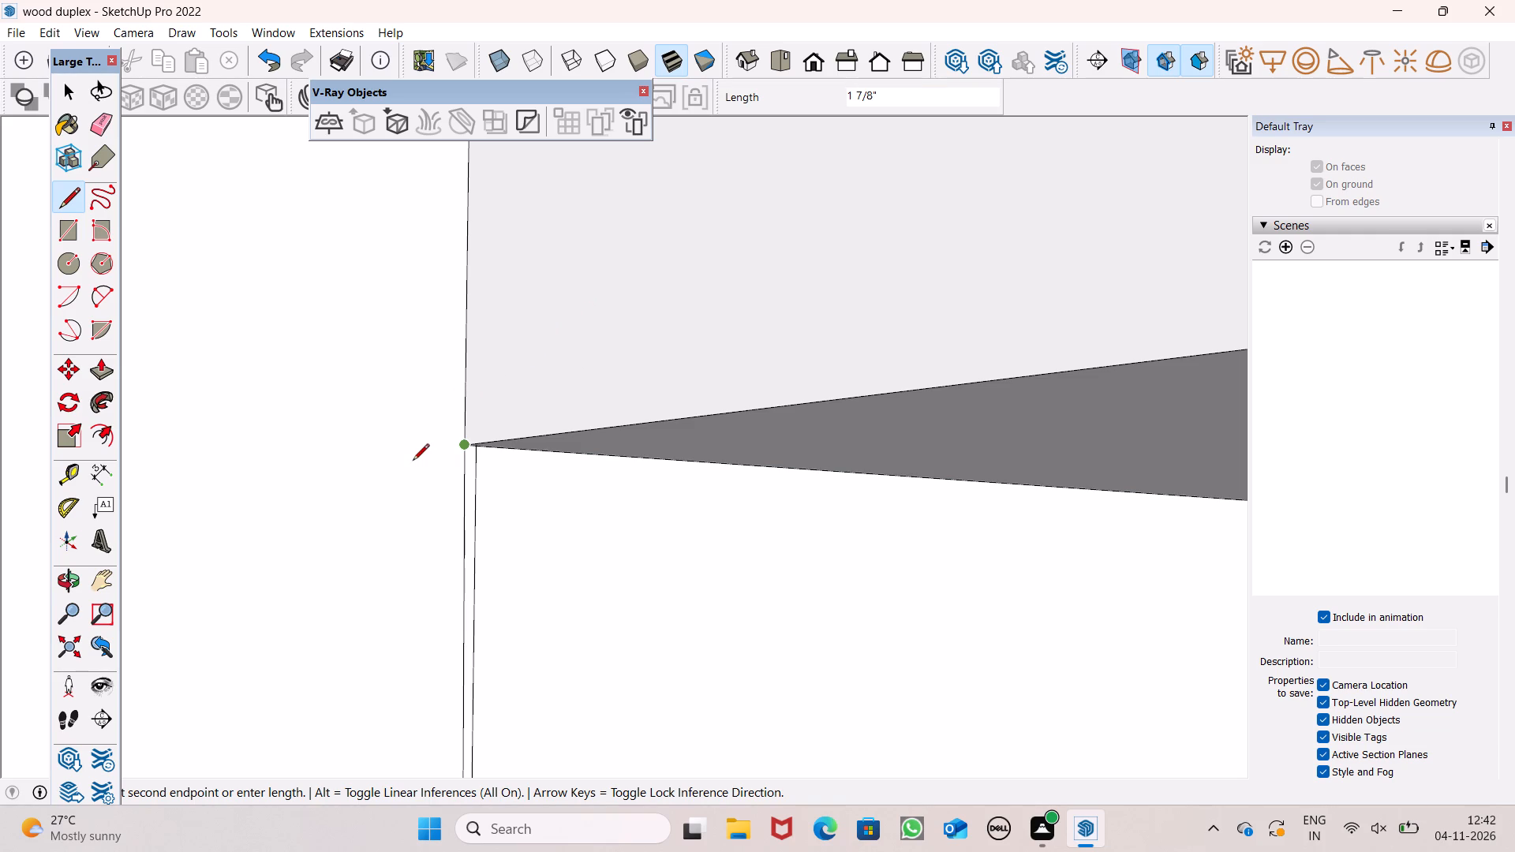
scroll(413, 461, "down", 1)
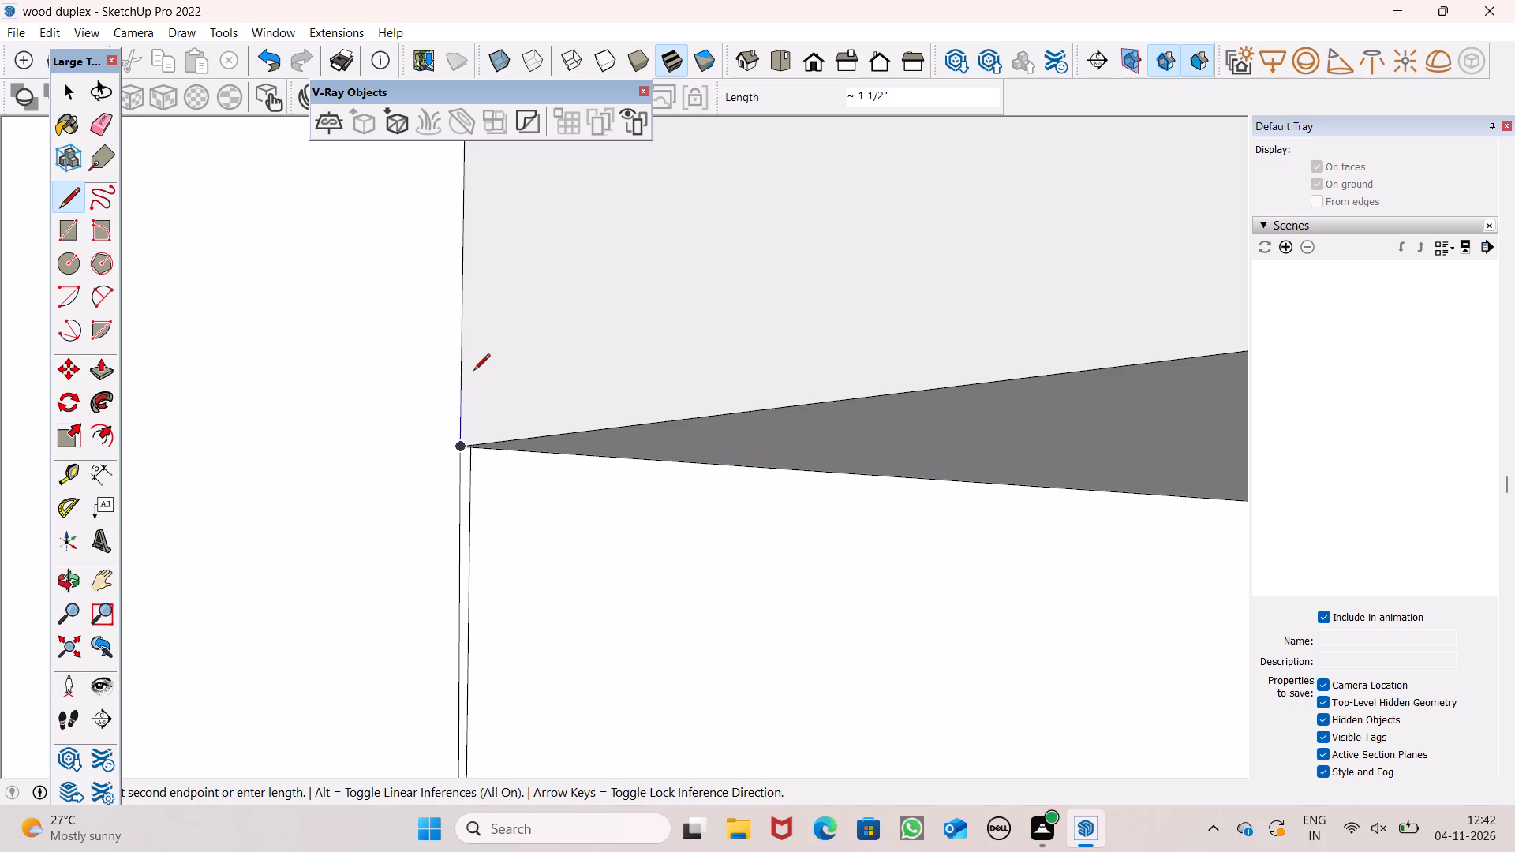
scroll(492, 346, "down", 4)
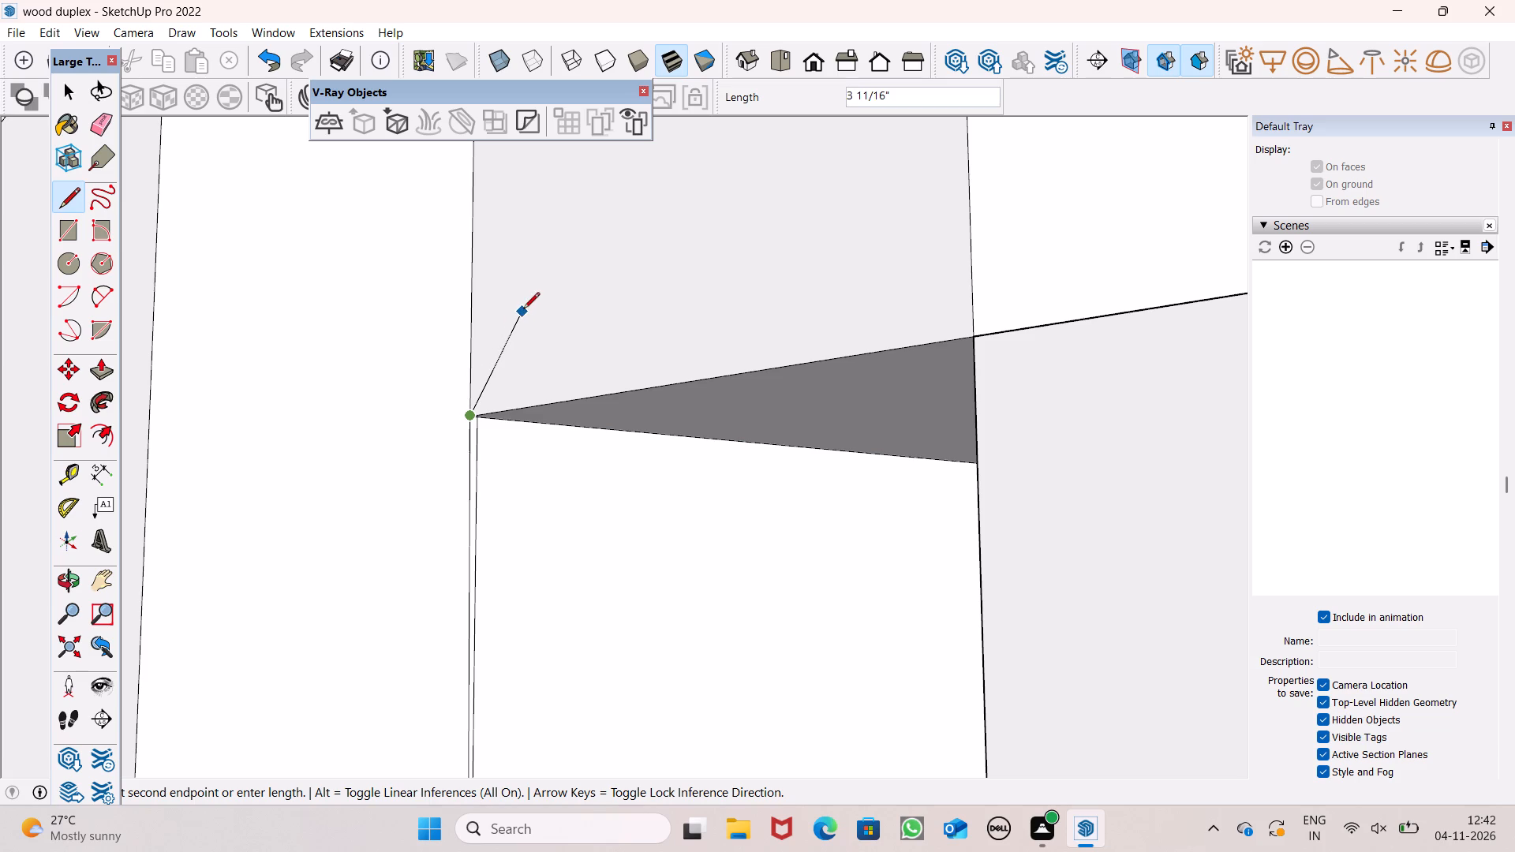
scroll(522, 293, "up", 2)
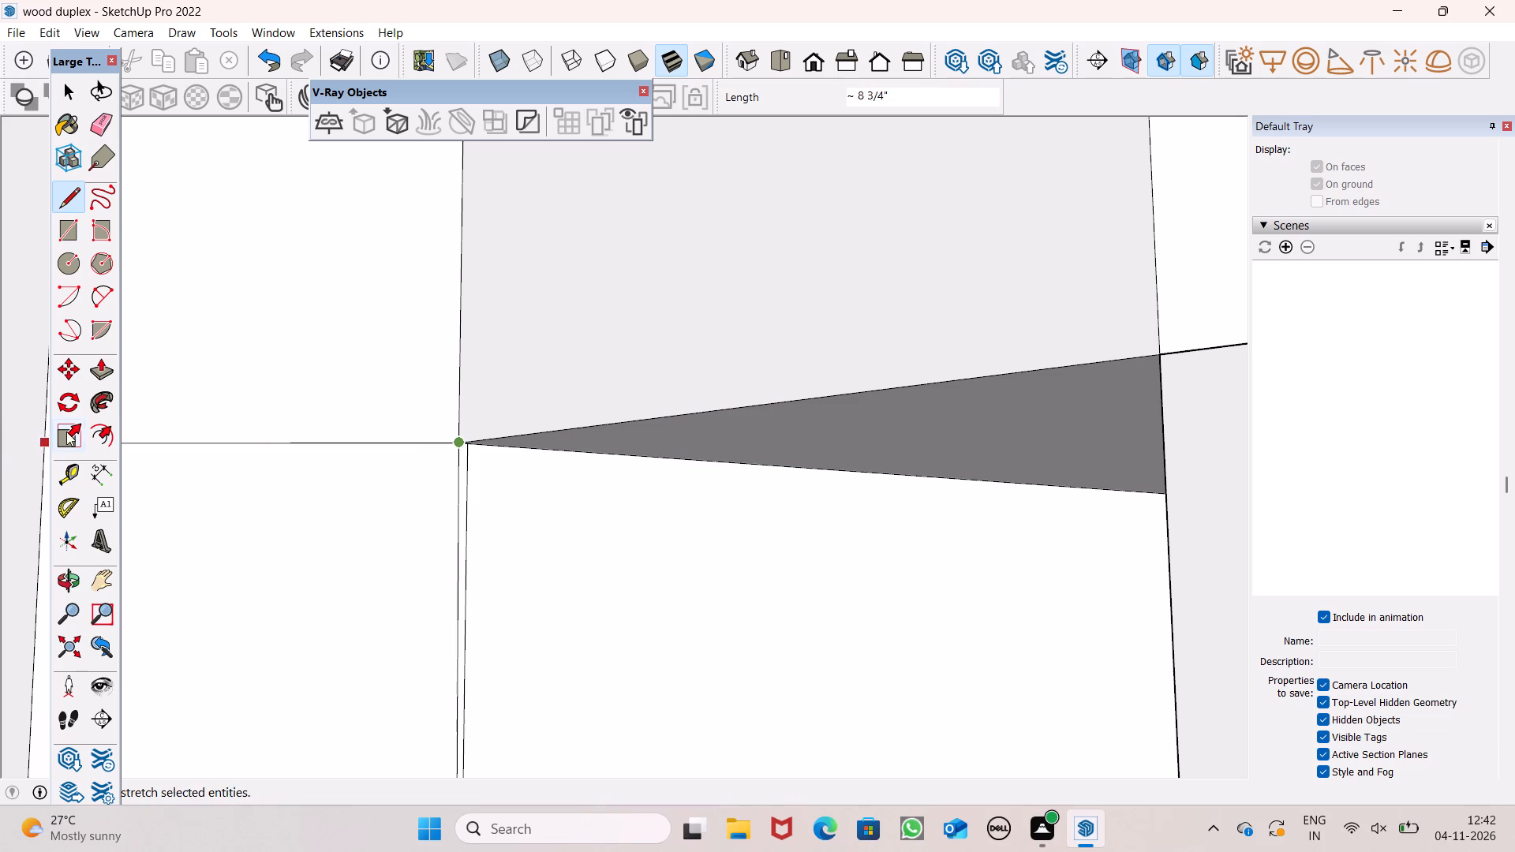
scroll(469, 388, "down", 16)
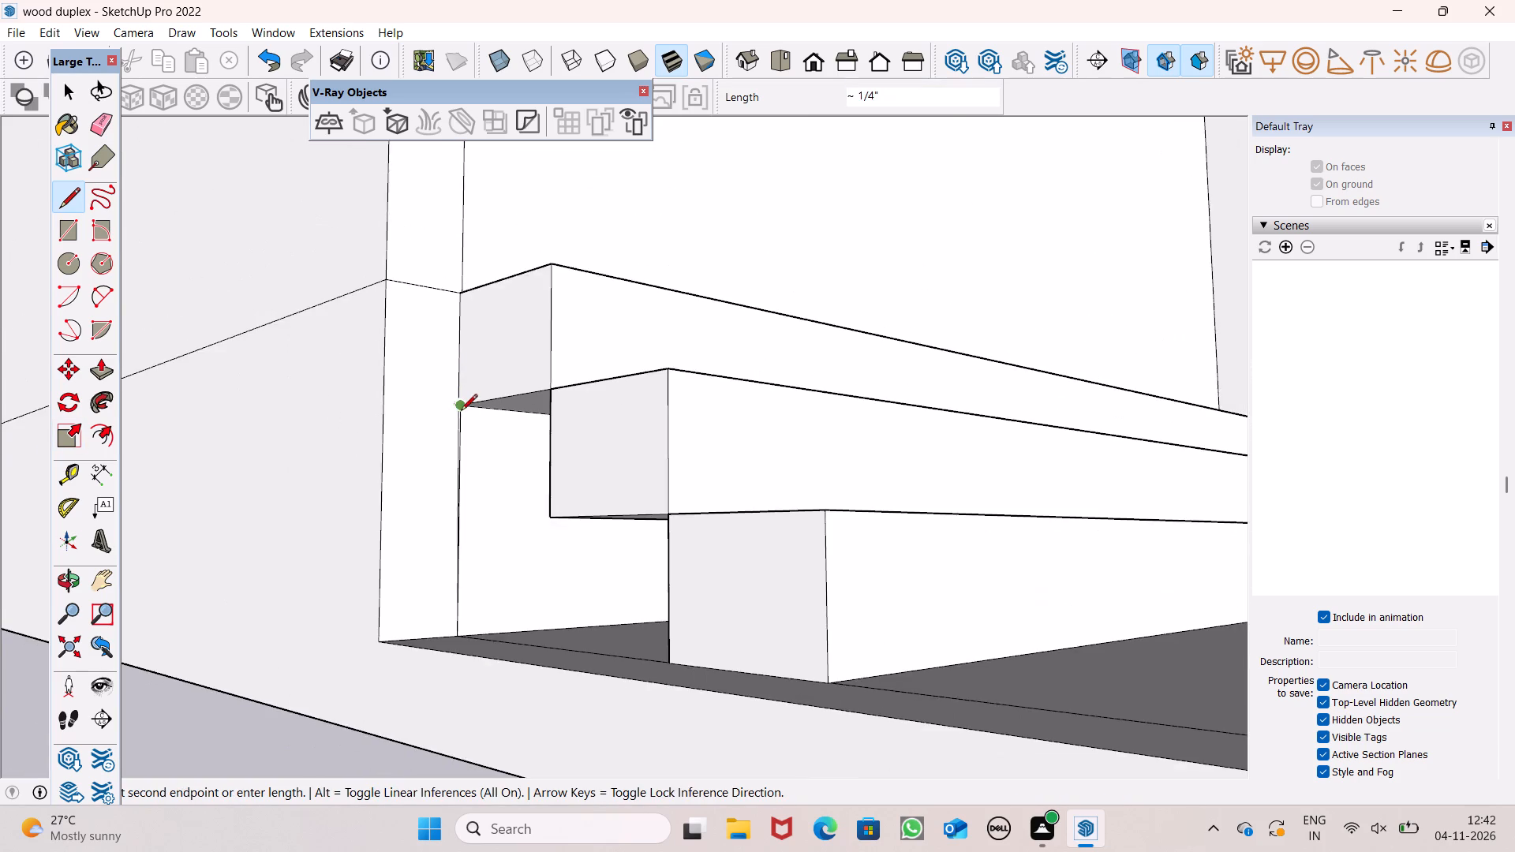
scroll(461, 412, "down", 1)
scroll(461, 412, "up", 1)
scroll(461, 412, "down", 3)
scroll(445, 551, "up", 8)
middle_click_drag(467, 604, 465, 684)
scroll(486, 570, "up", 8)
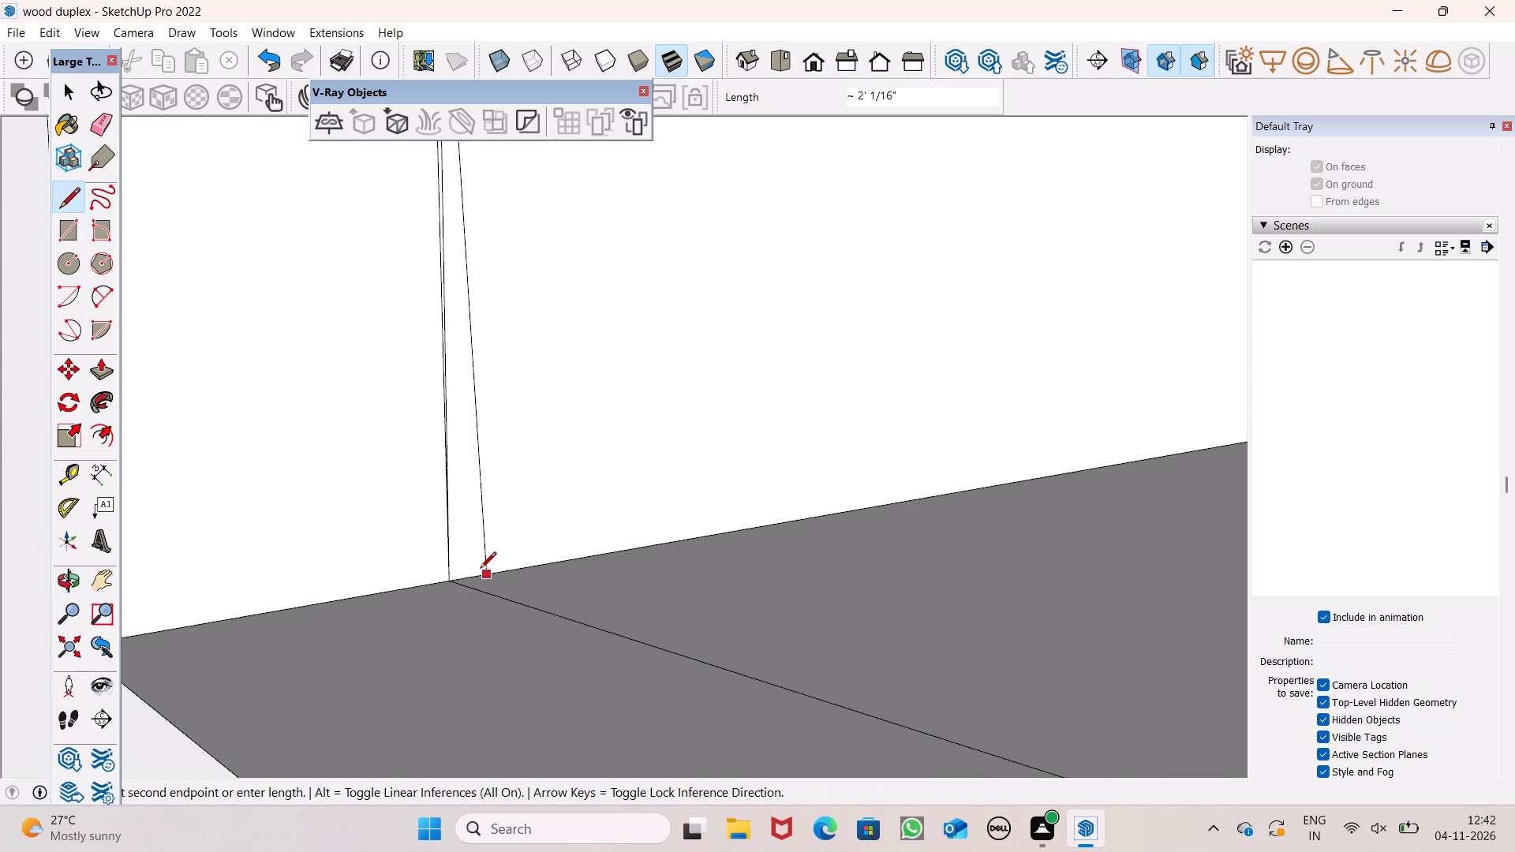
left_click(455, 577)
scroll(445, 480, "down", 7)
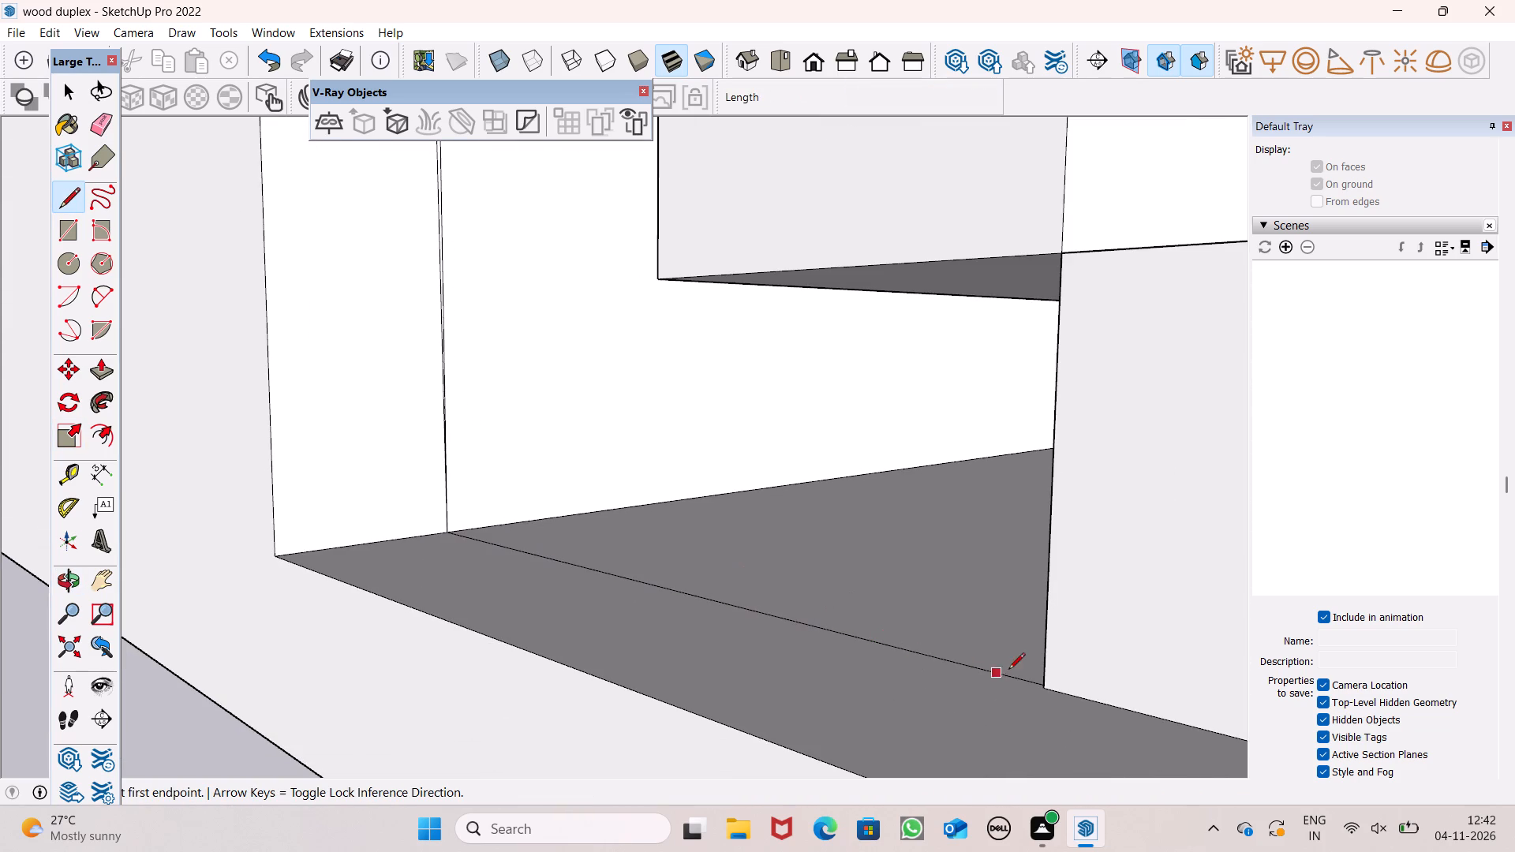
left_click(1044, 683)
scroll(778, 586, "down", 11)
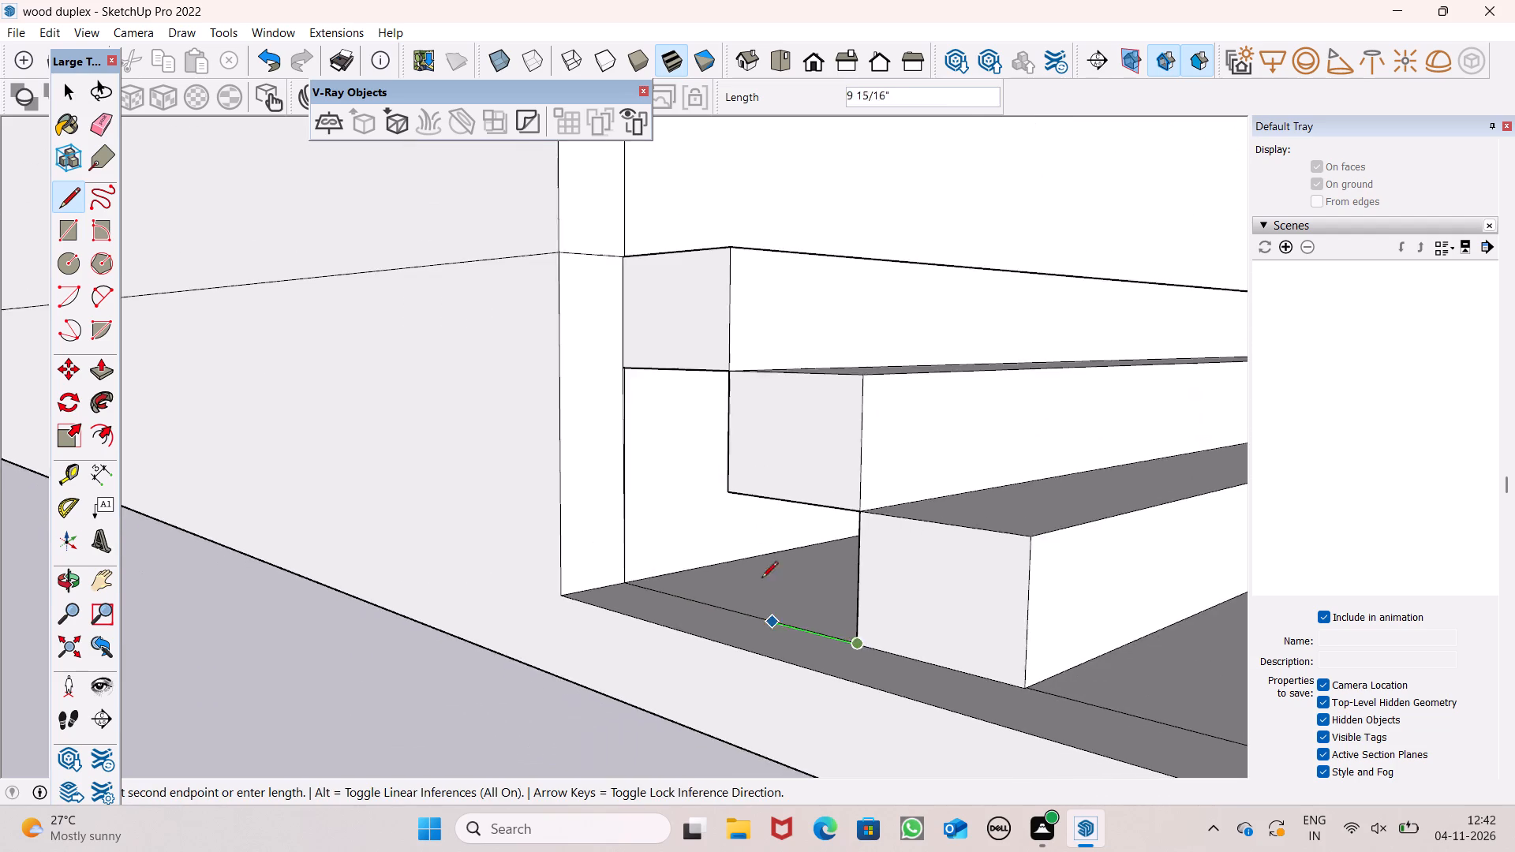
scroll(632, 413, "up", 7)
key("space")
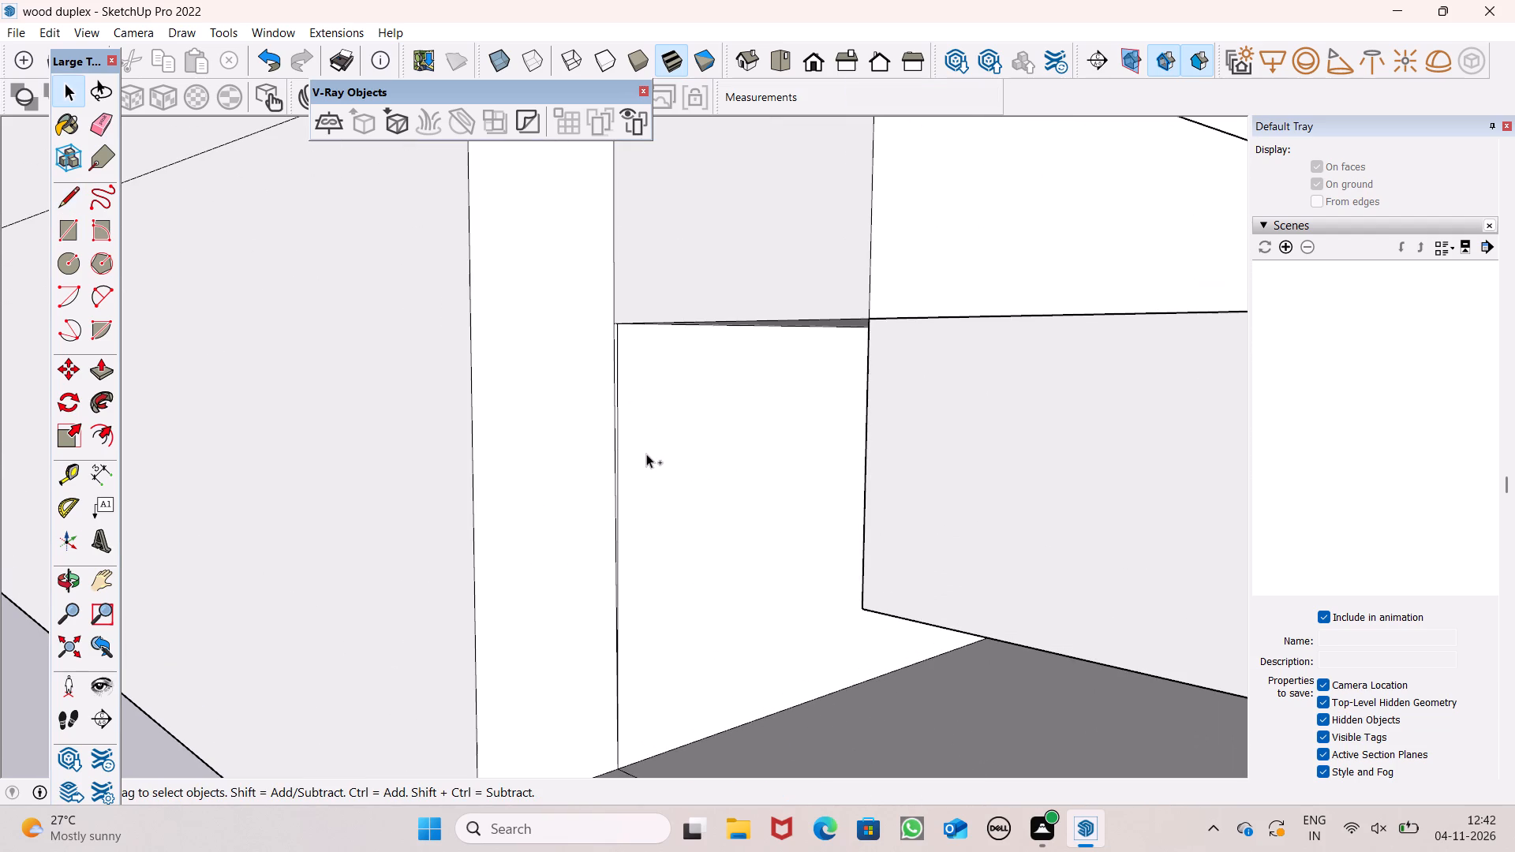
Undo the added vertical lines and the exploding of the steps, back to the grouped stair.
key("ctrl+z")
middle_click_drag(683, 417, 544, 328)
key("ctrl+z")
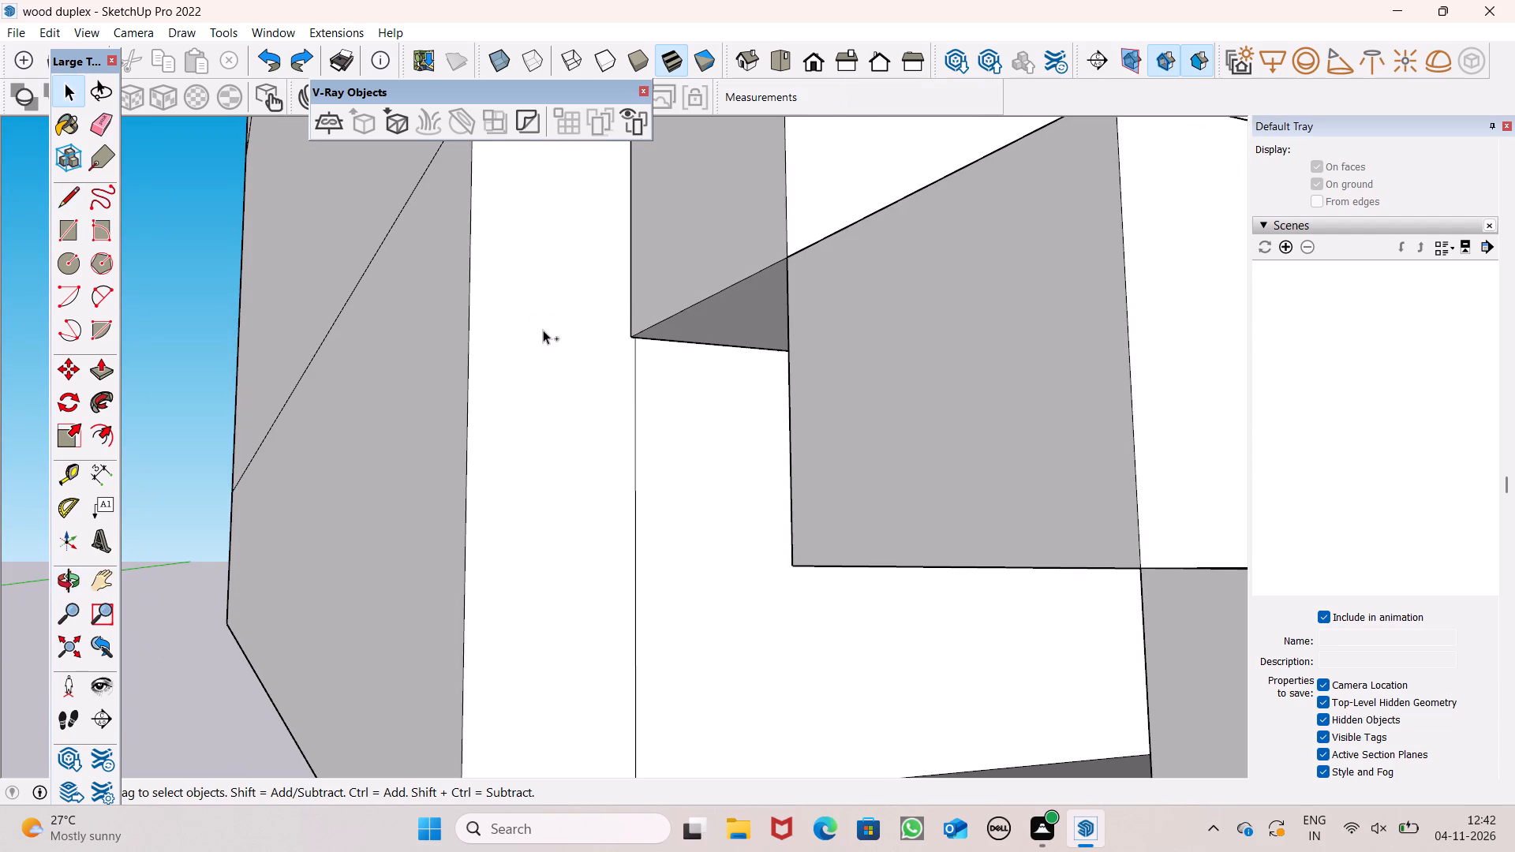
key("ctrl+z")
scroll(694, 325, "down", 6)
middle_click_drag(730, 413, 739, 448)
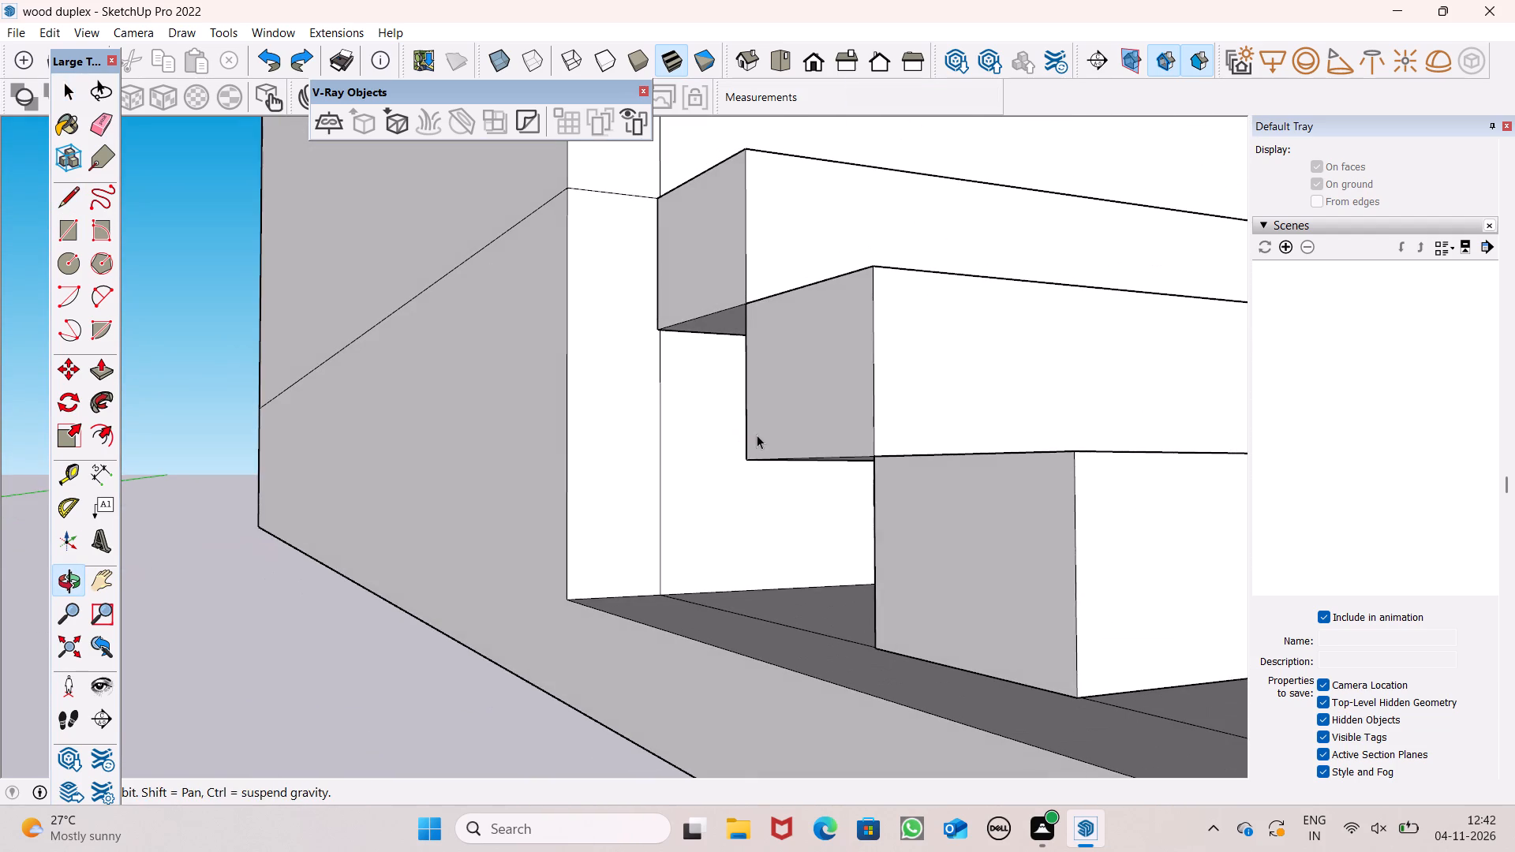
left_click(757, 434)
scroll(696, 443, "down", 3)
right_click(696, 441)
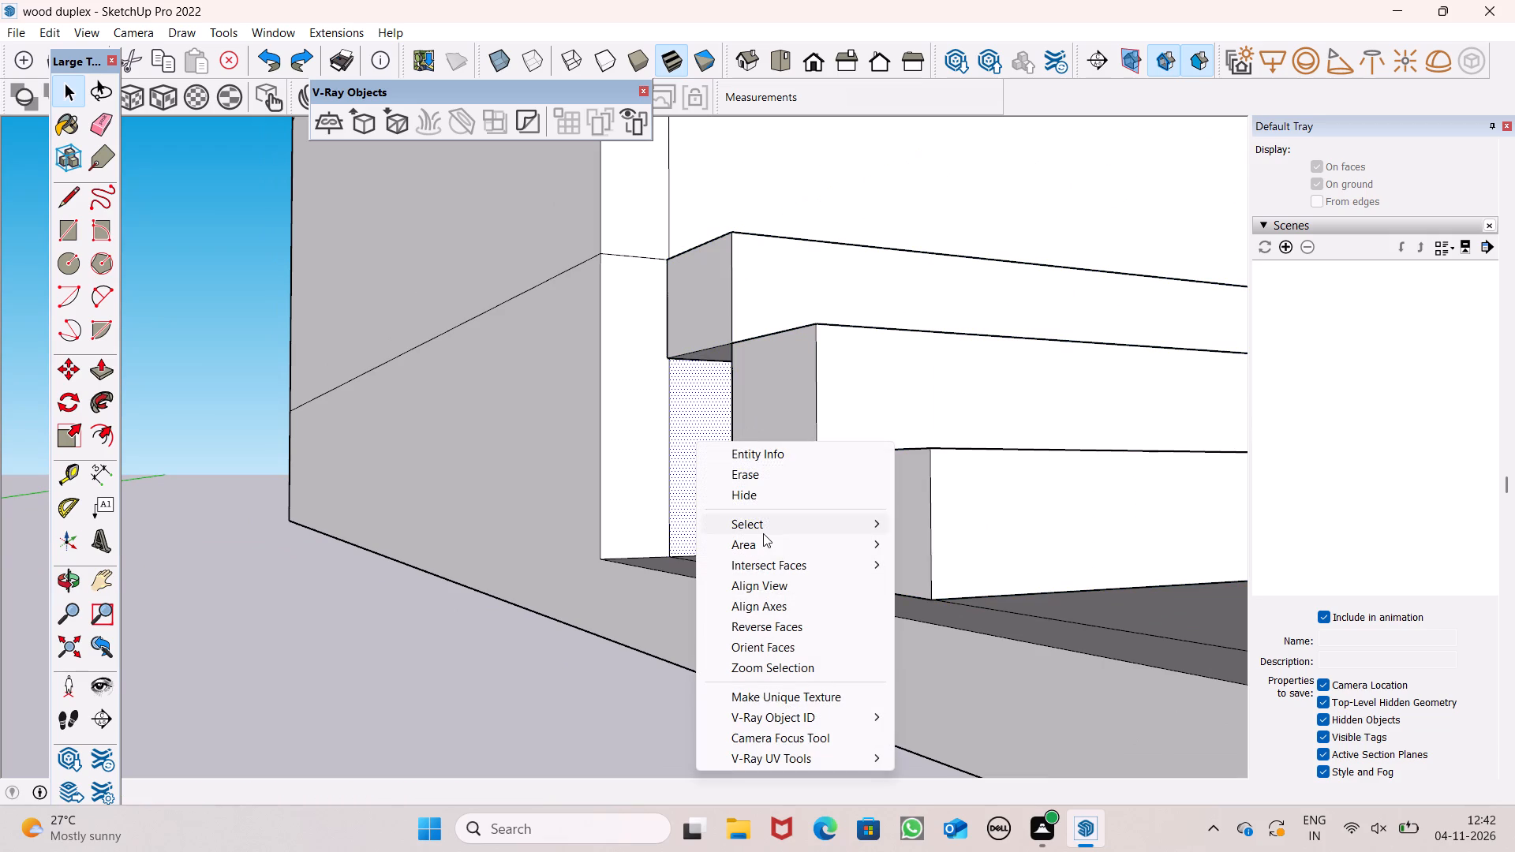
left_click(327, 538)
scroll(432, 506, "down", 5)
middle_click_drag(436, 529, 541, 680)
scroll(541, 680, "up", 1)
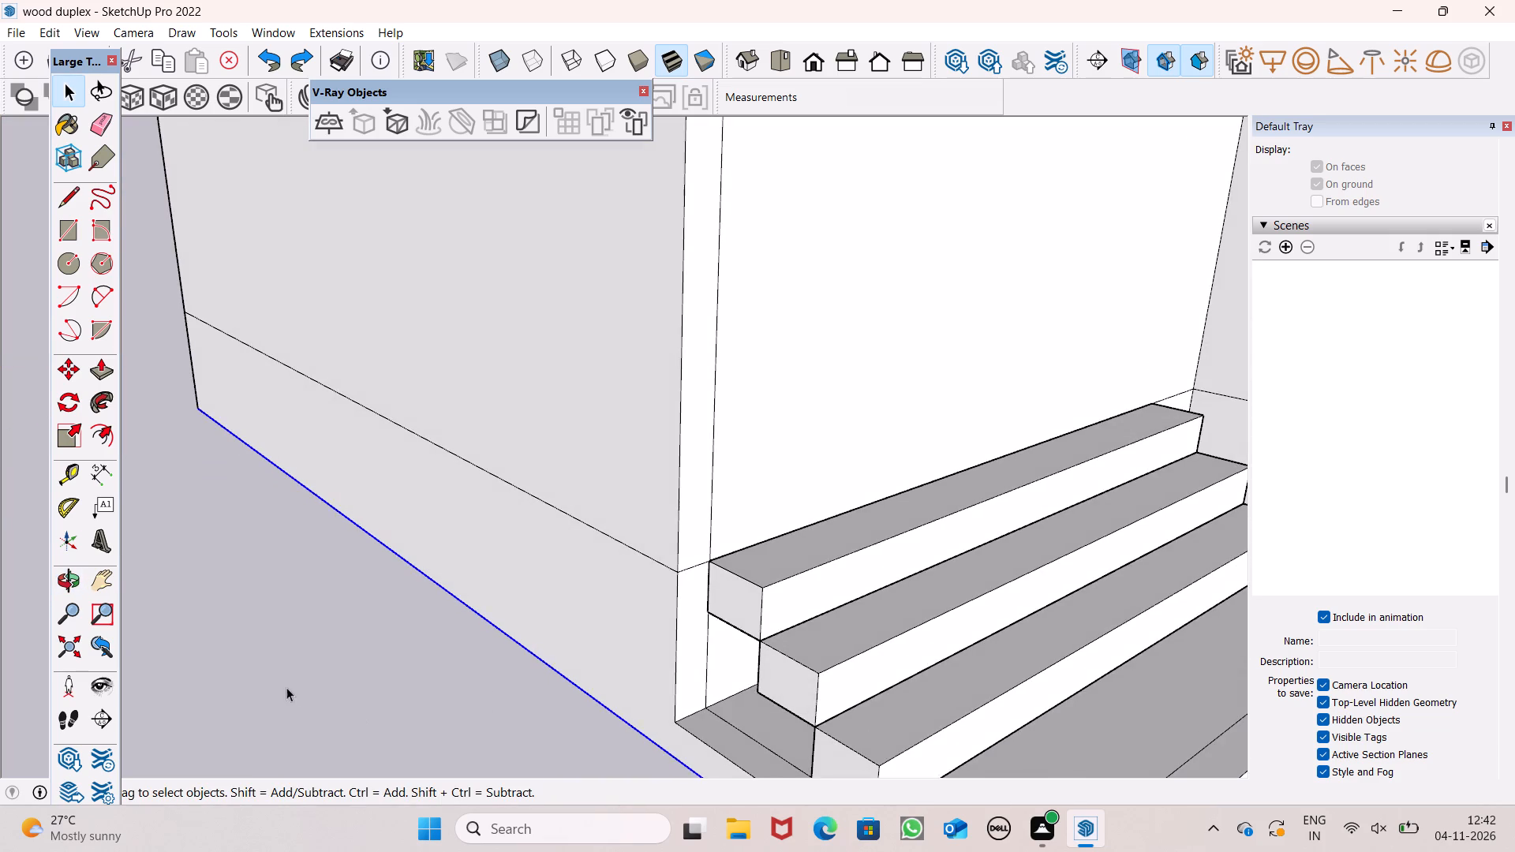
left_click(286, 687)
Explode the outer group of the ground-floor stair into its three separate step groups.
scroll(256, 480, "down", 3)
scroll(607, 674, "up", 4)
left_click_drag(656, 610, 656, 620)
right_click(645, 611)
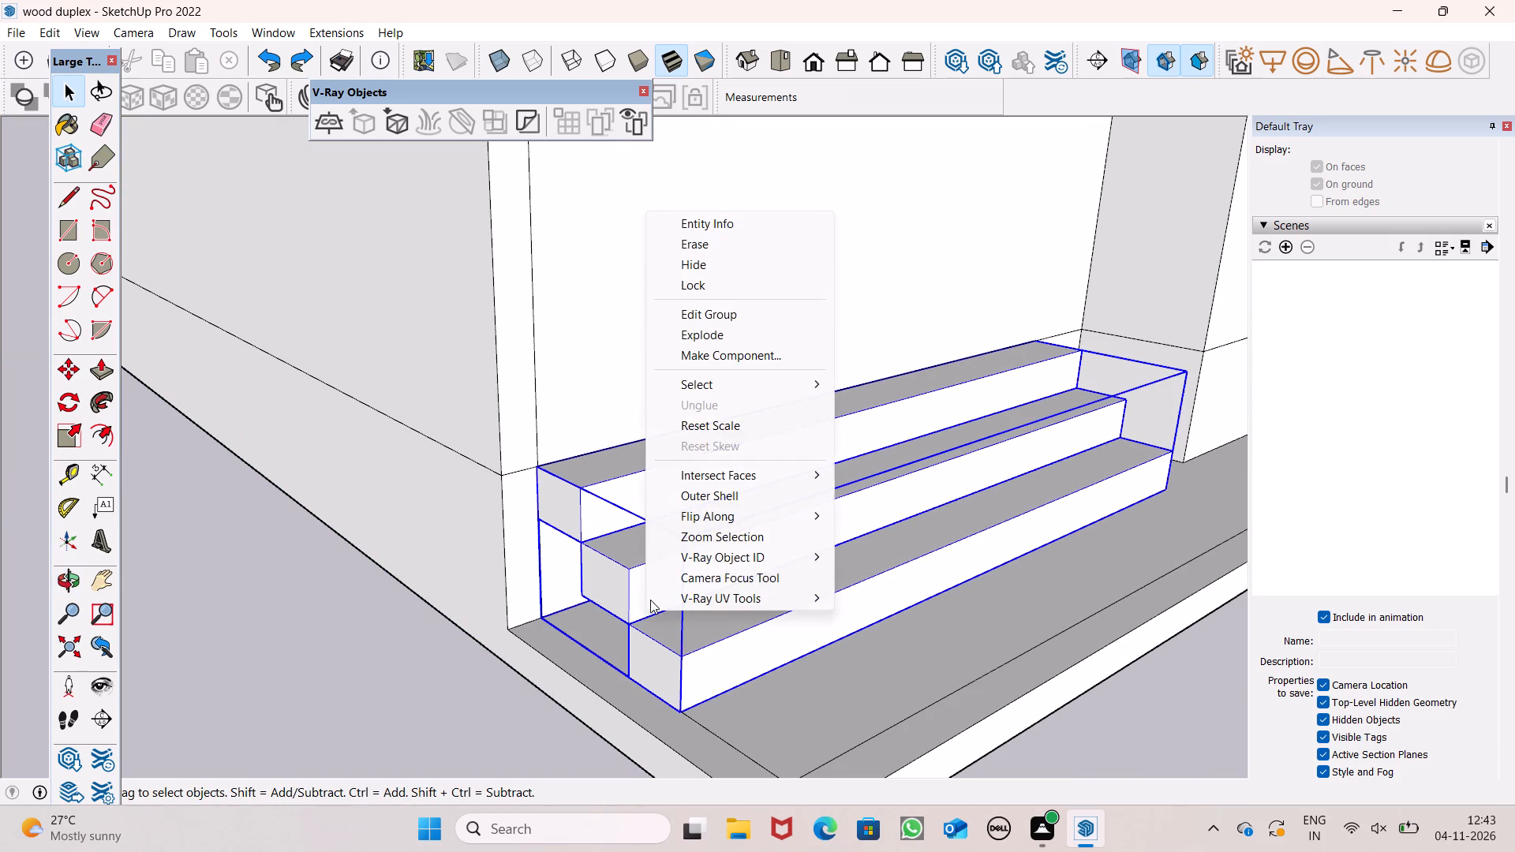
left_click(715, 338)
scroll(701, 428, "down", 4)
scroll(685, 450, "up", 1)
scroll(683, 451, "down", 1)
left_click(431, 638)
Explode the top, middle and bottom step groups together into loose geometry.
scroll(762, 498, "up", 5)
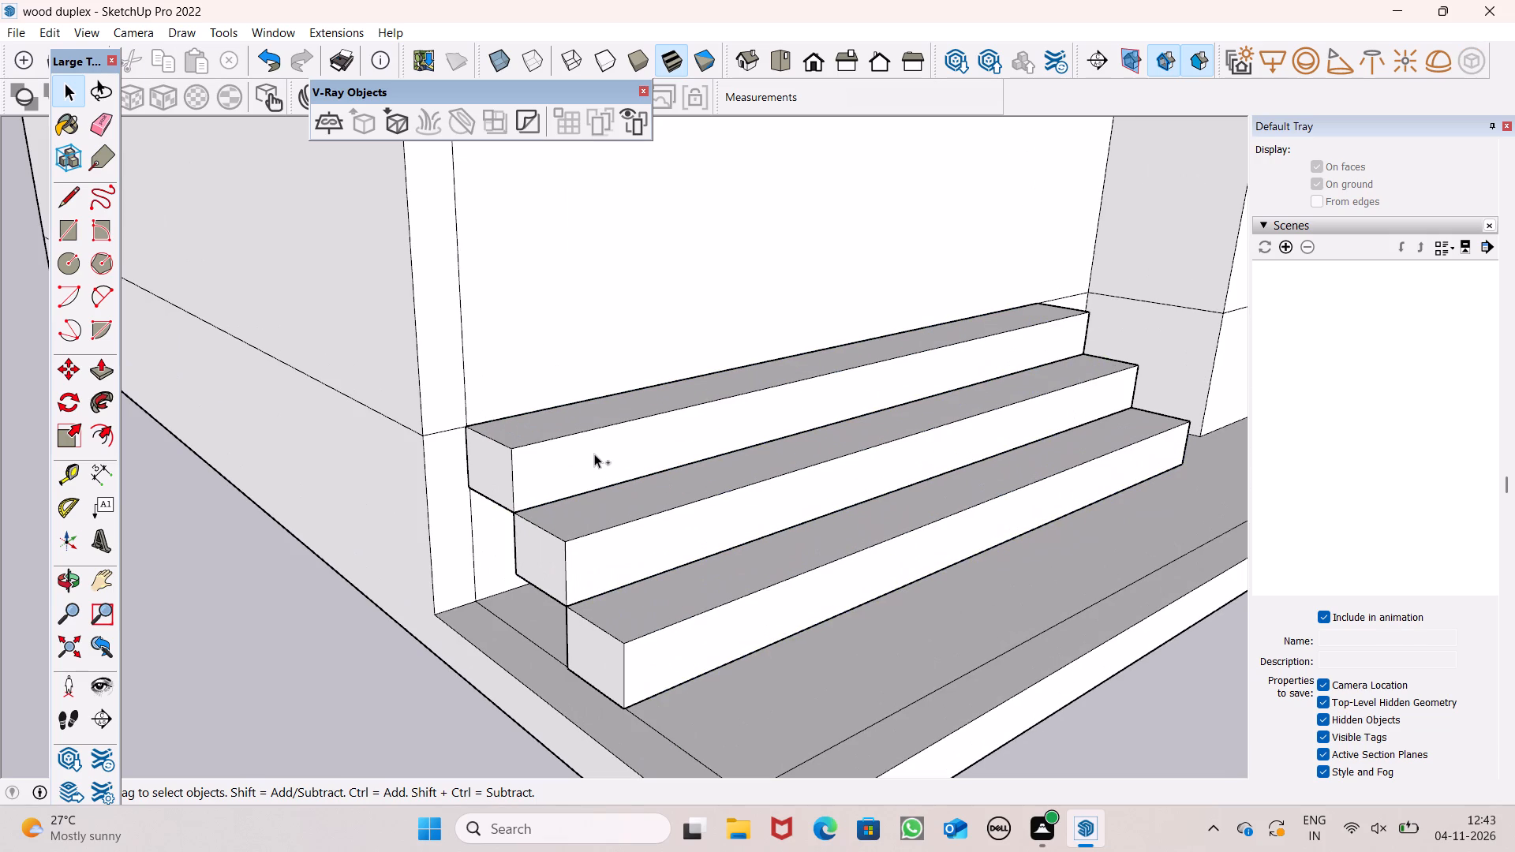
left_click(594, 454, "ctrl")
left_click(613, 510, "ctrl")
left_click(672, 613, "ctrl")
right_click_drag(629, 578, 622, 573, "ctrl")
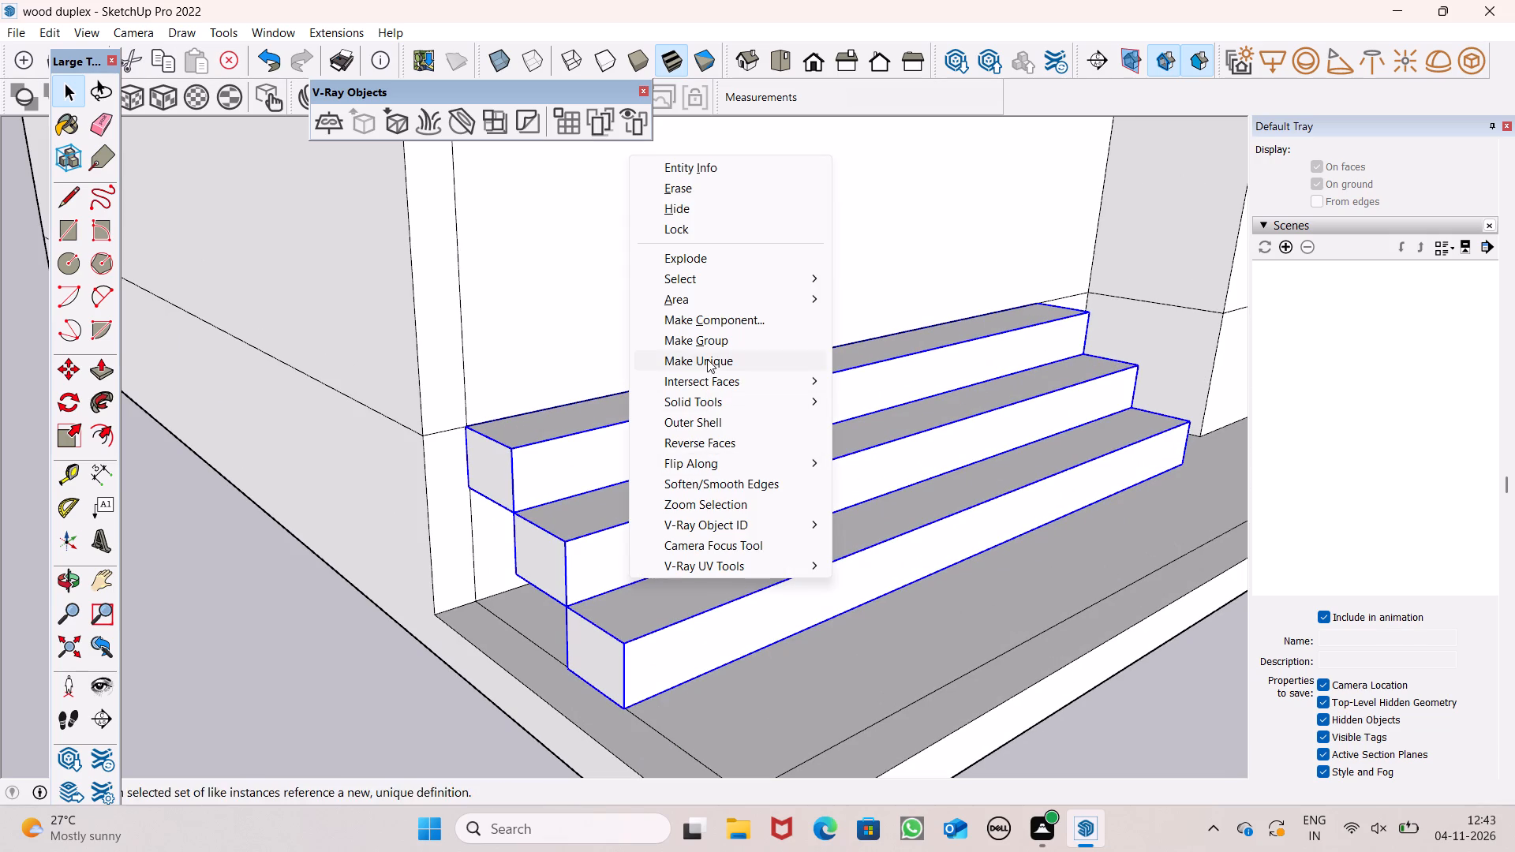
left_click(707, 255, "ctrl")
scroll(617, 273, "down", 4)
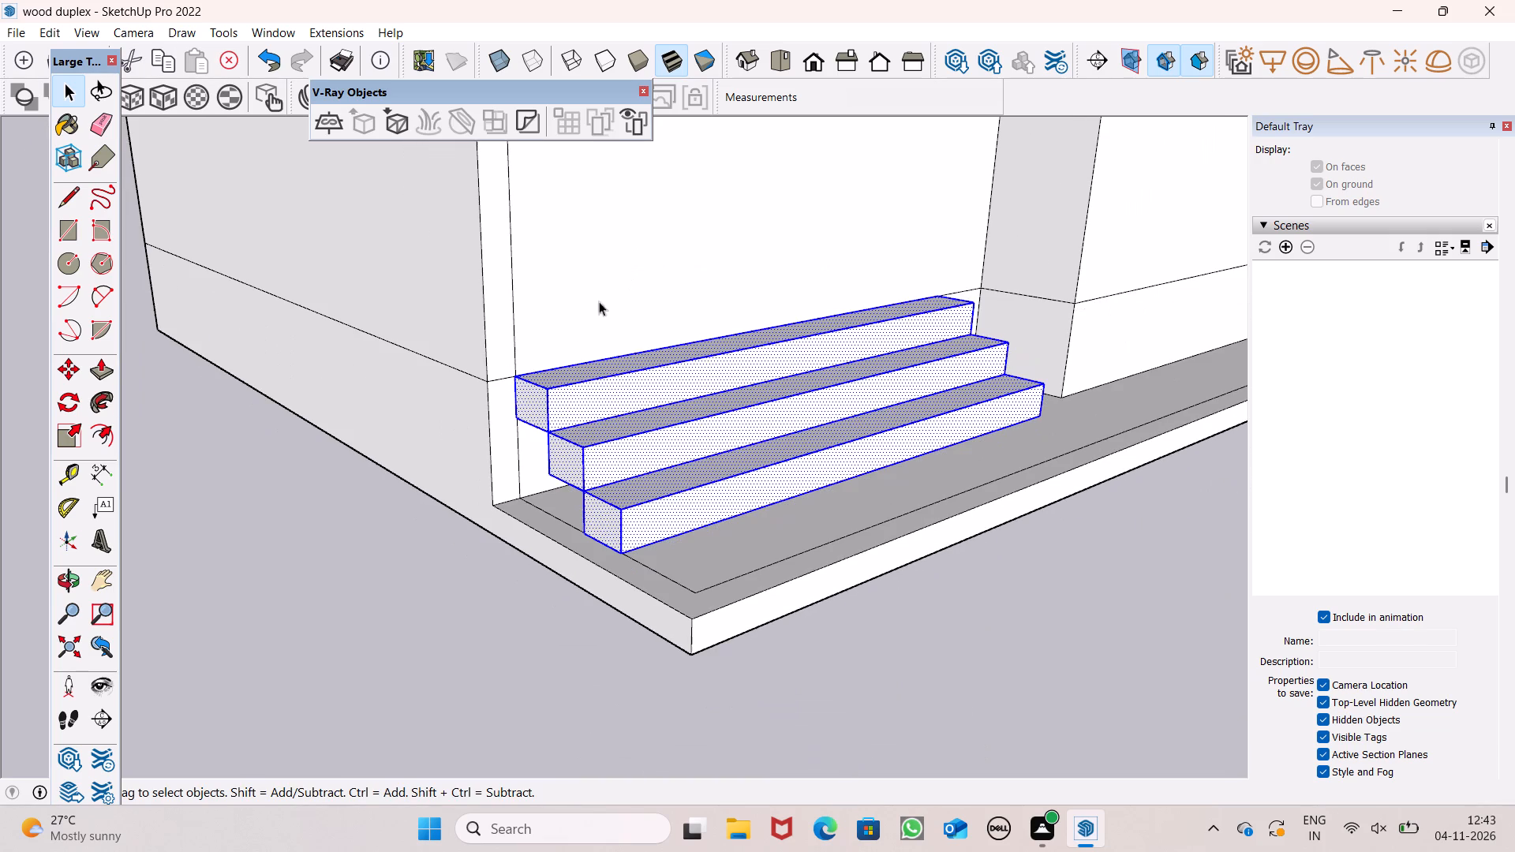
left_click(353, 508)
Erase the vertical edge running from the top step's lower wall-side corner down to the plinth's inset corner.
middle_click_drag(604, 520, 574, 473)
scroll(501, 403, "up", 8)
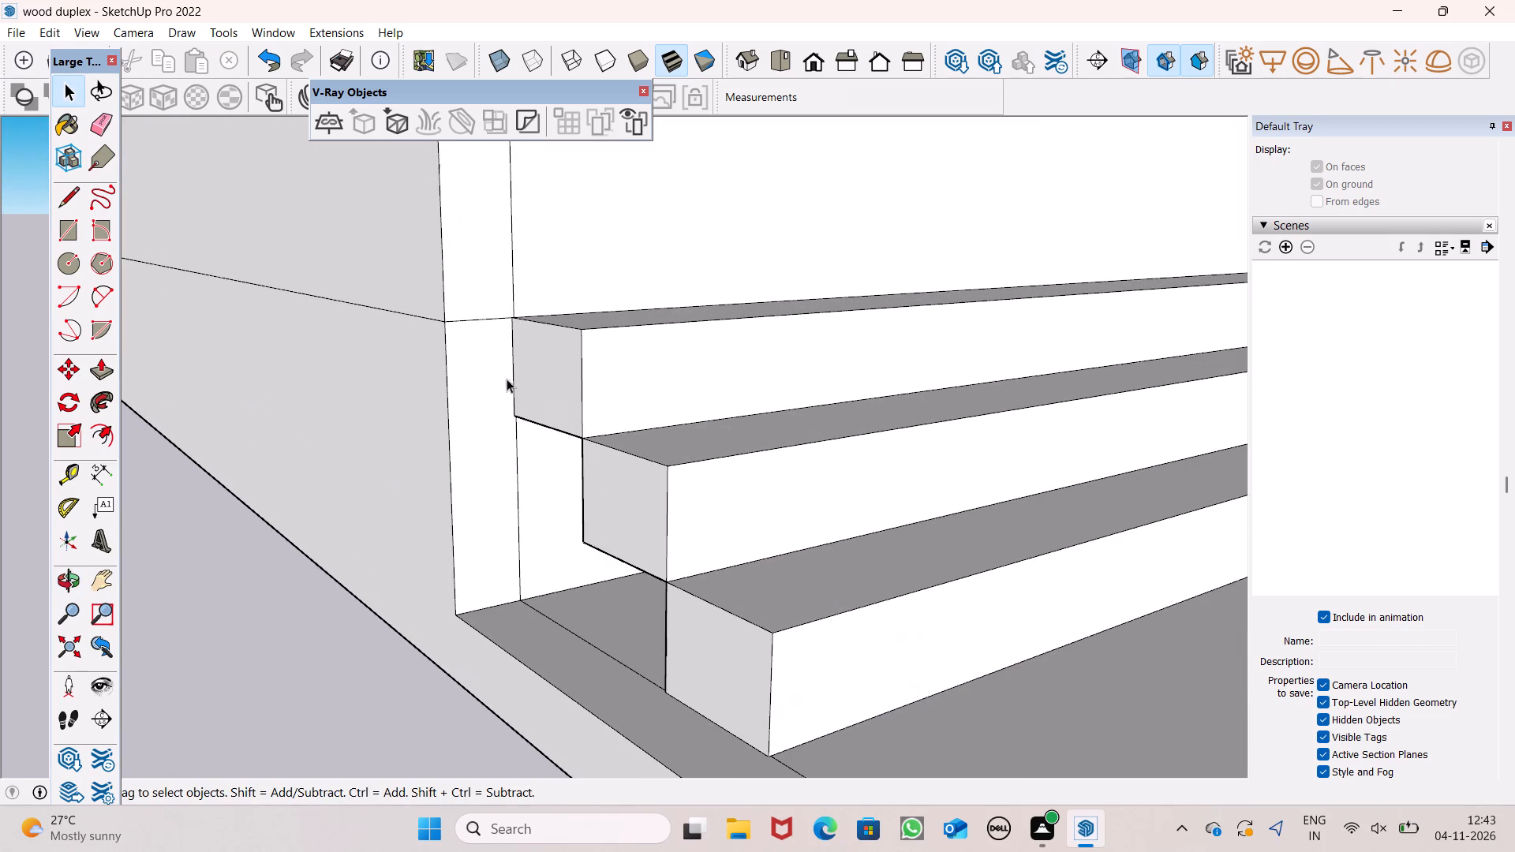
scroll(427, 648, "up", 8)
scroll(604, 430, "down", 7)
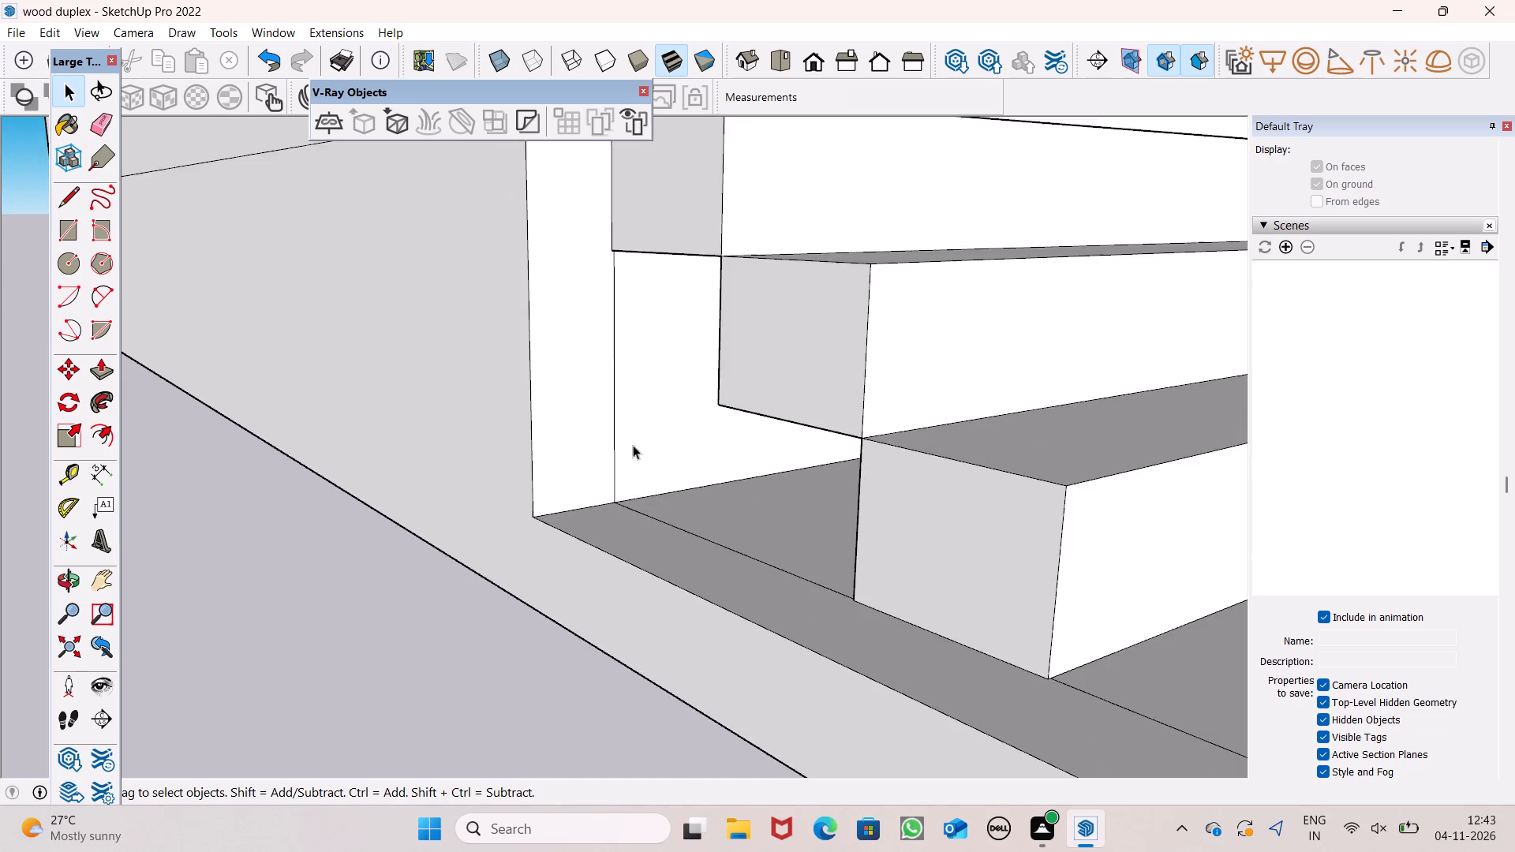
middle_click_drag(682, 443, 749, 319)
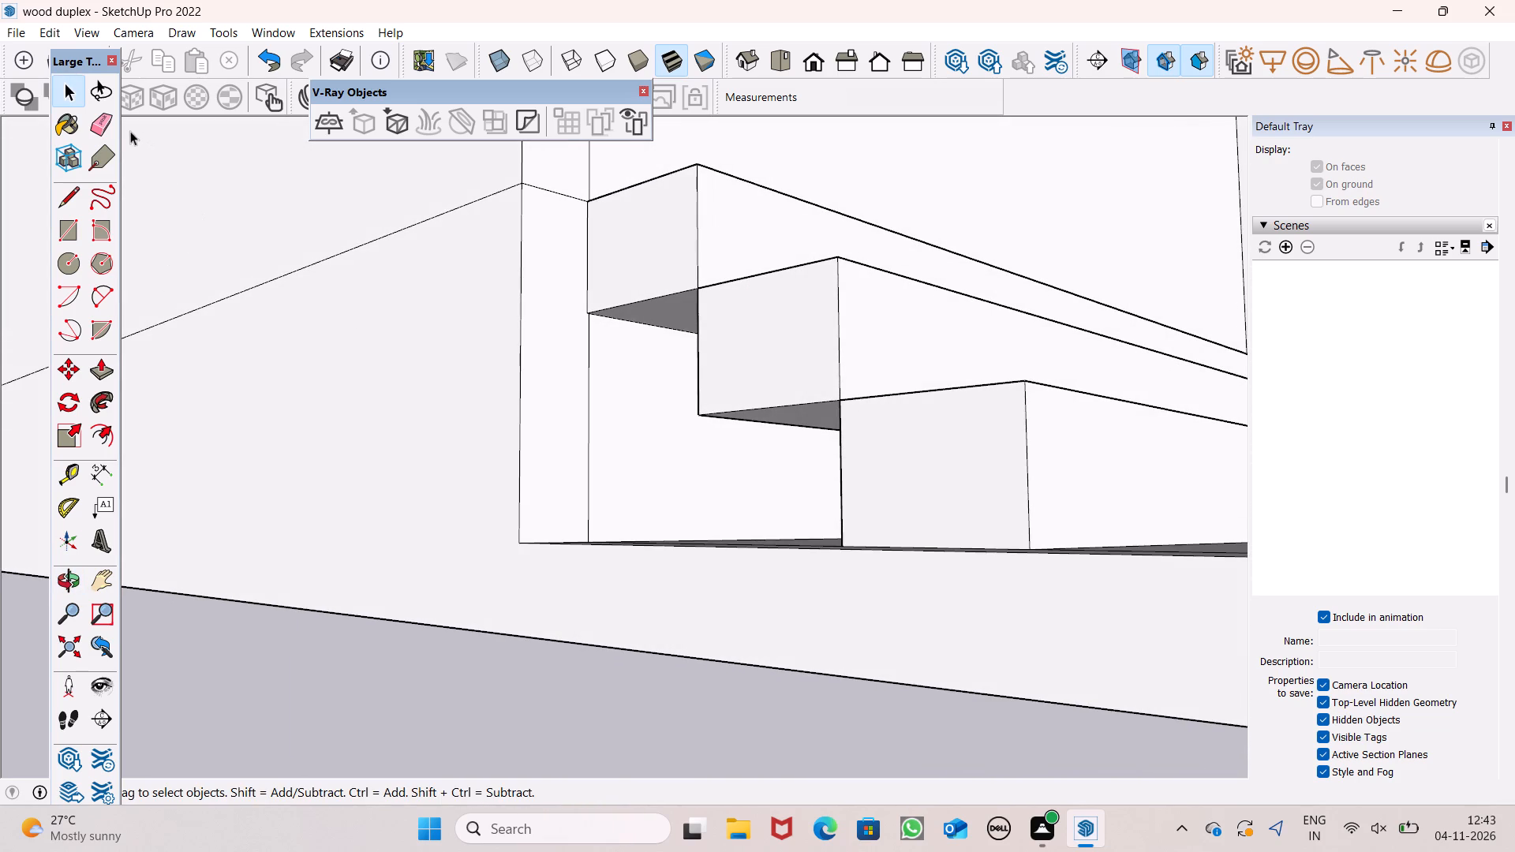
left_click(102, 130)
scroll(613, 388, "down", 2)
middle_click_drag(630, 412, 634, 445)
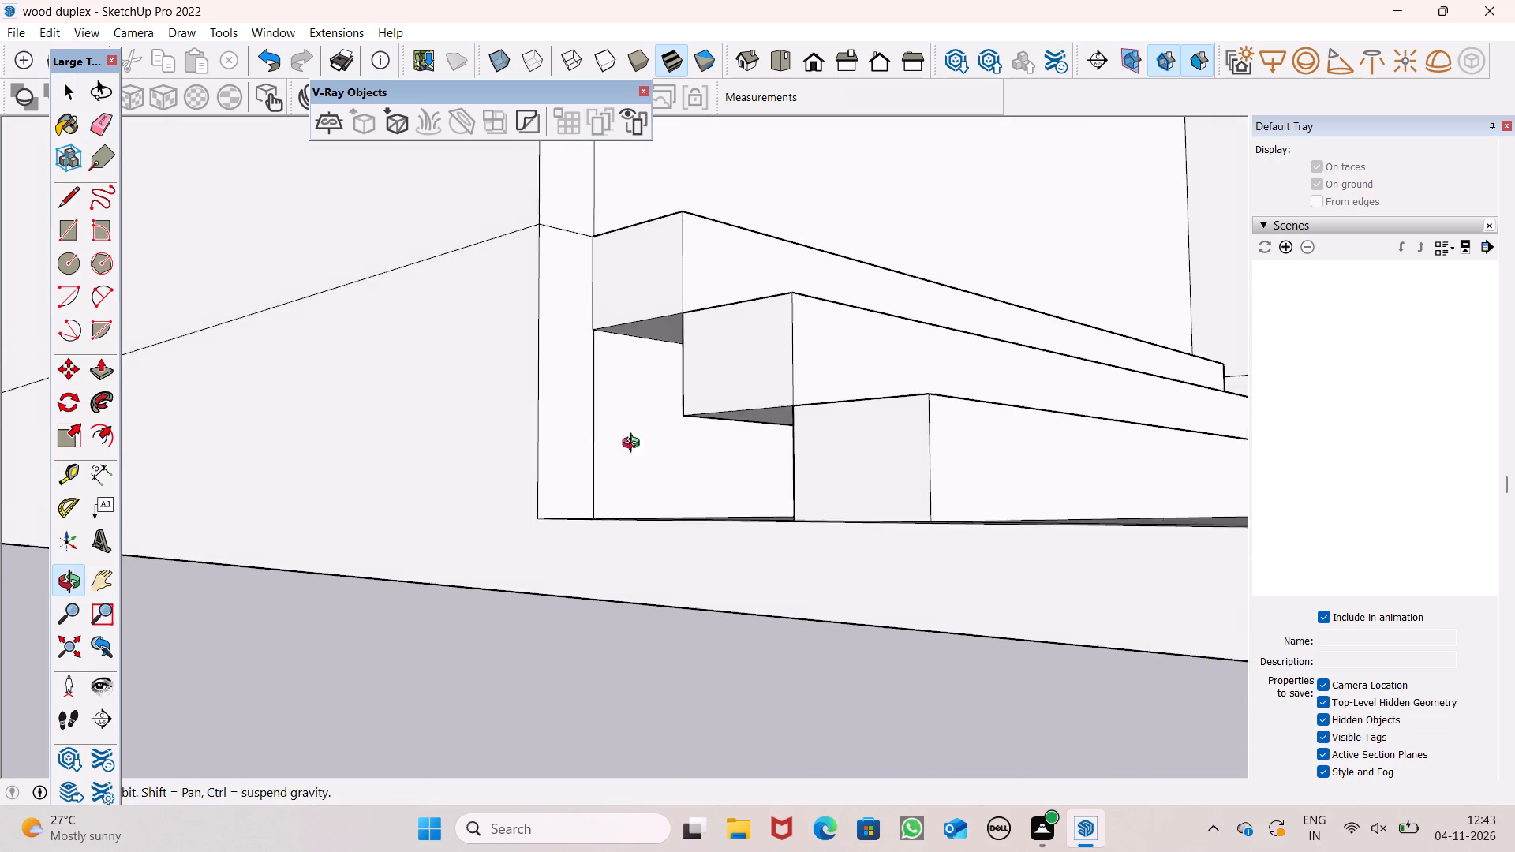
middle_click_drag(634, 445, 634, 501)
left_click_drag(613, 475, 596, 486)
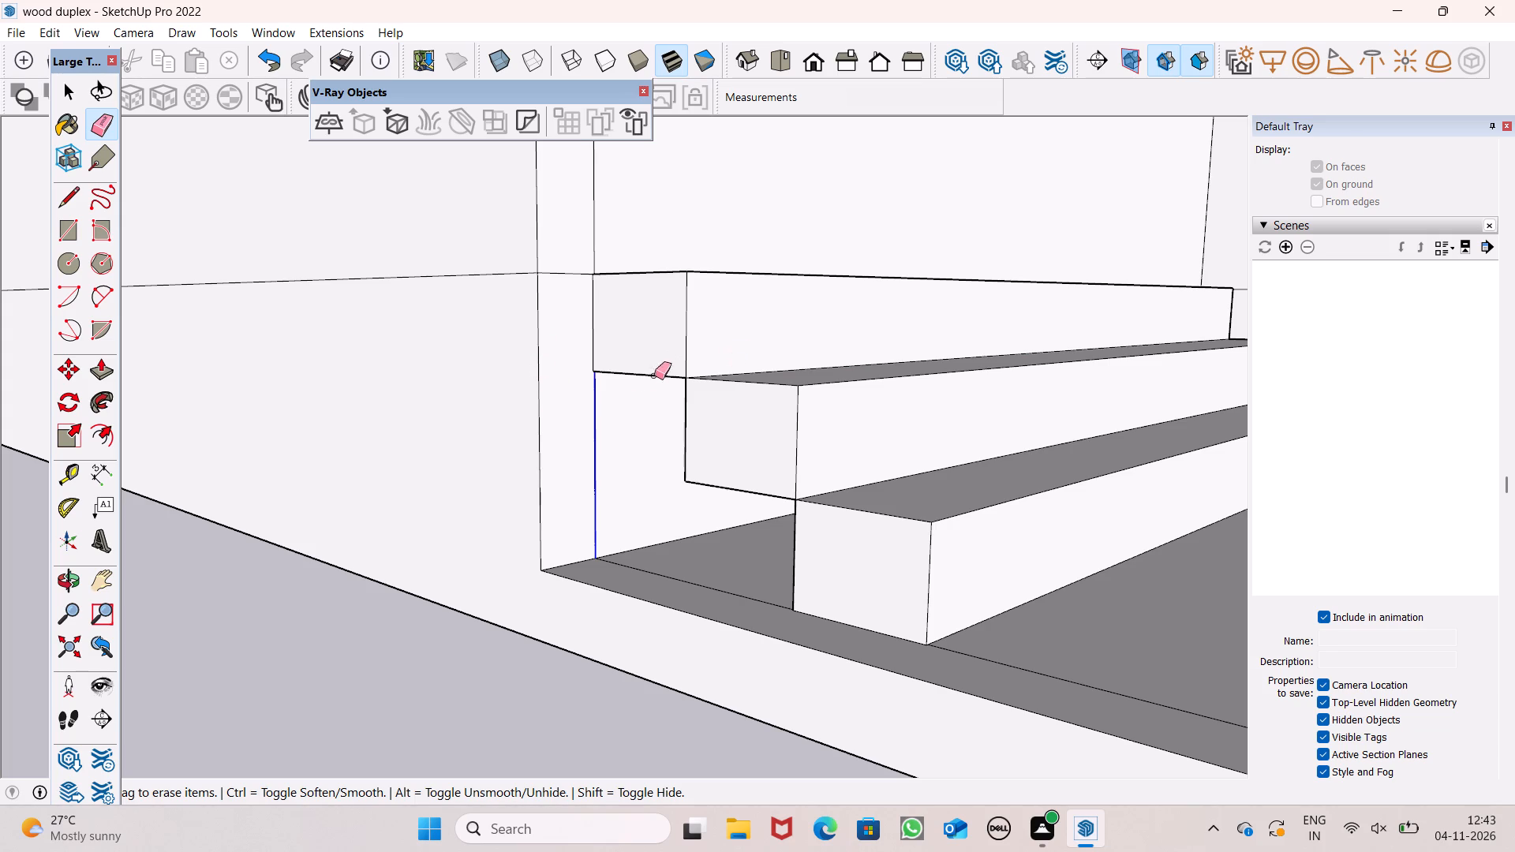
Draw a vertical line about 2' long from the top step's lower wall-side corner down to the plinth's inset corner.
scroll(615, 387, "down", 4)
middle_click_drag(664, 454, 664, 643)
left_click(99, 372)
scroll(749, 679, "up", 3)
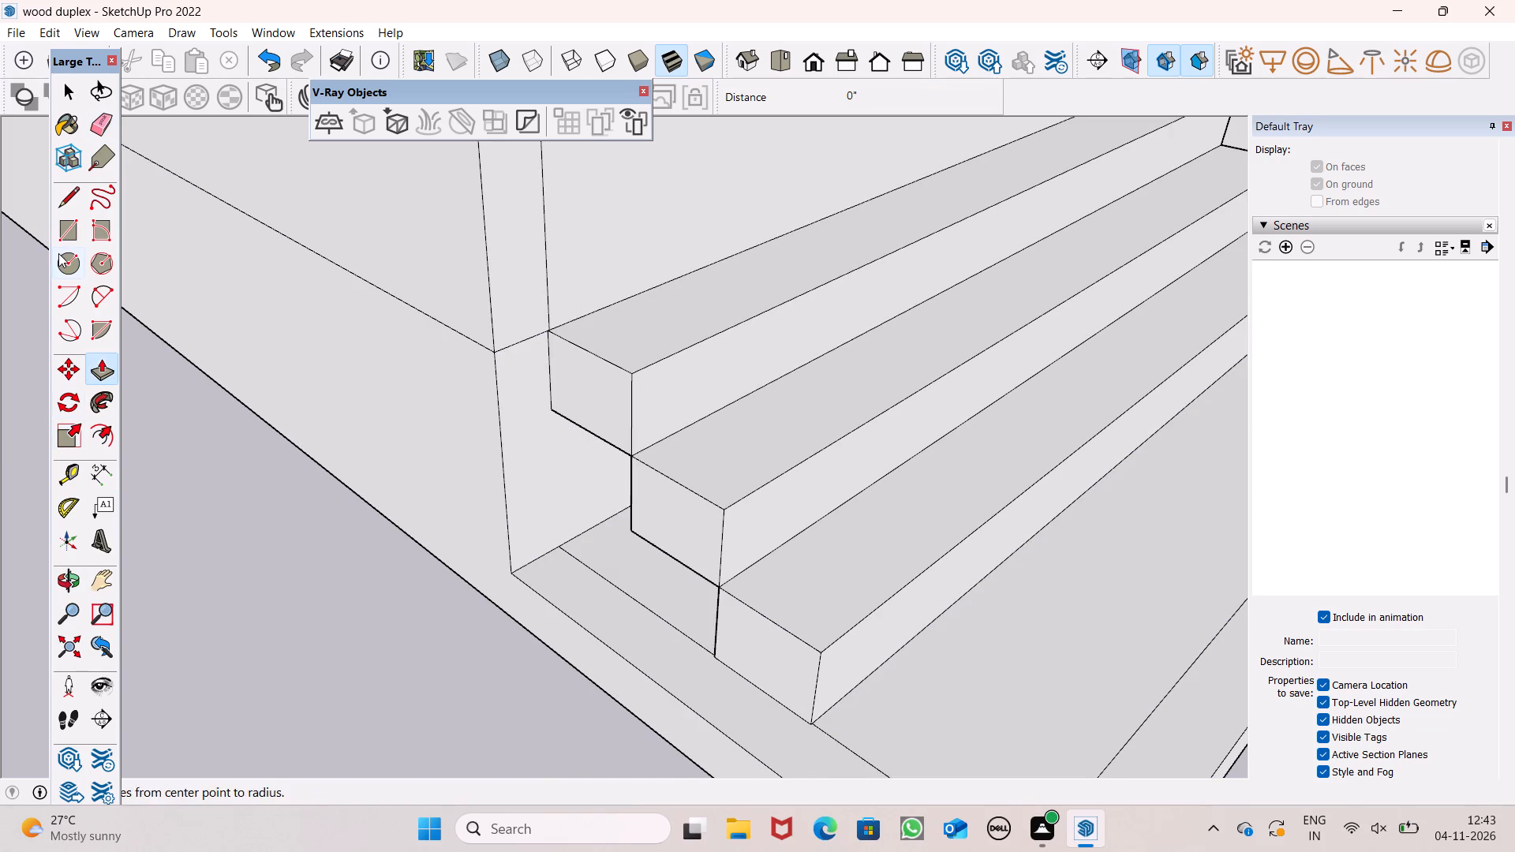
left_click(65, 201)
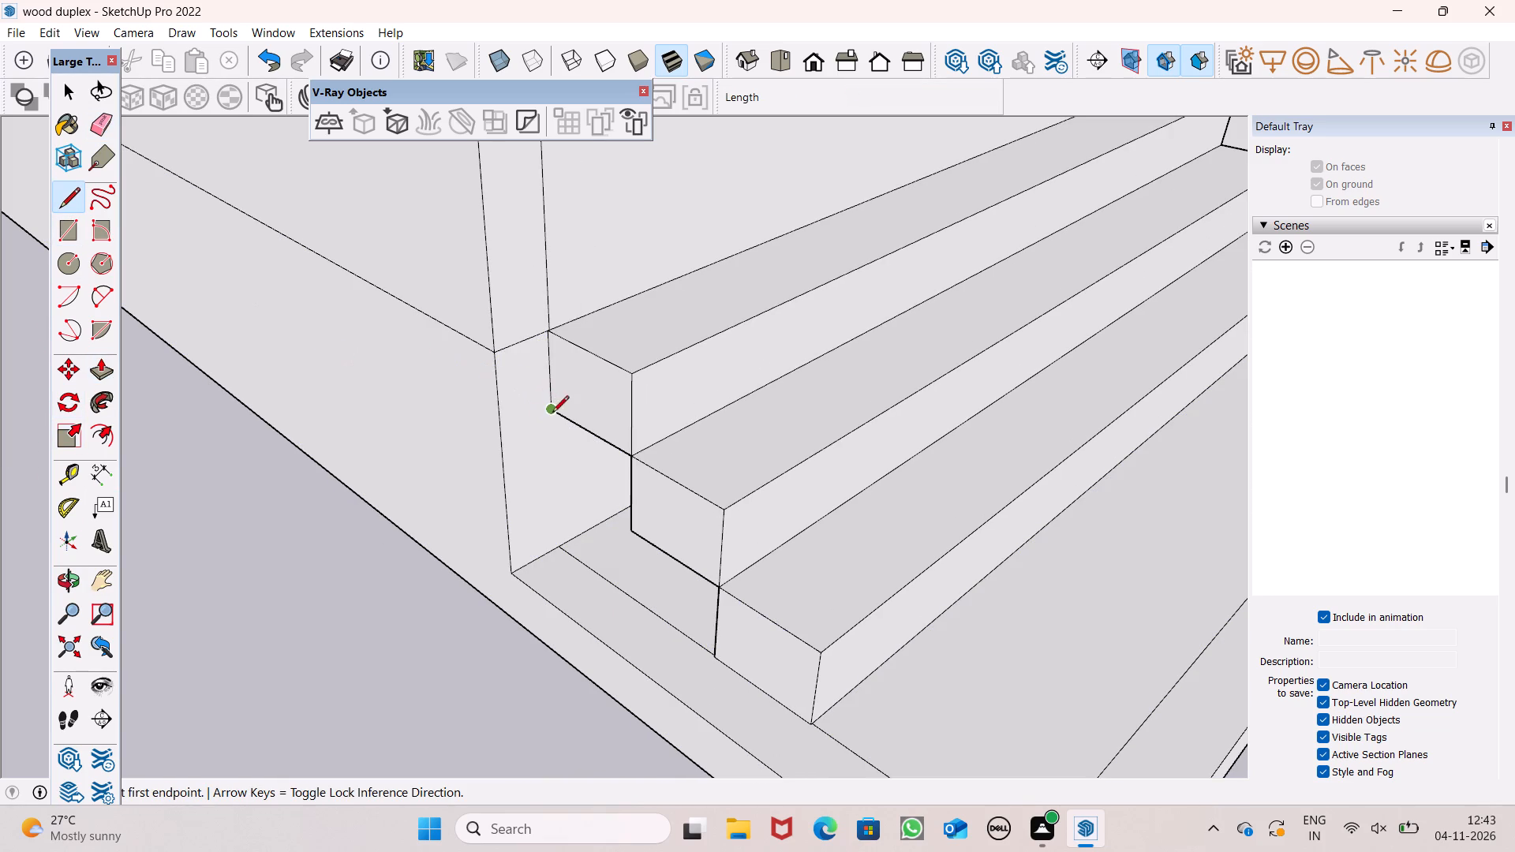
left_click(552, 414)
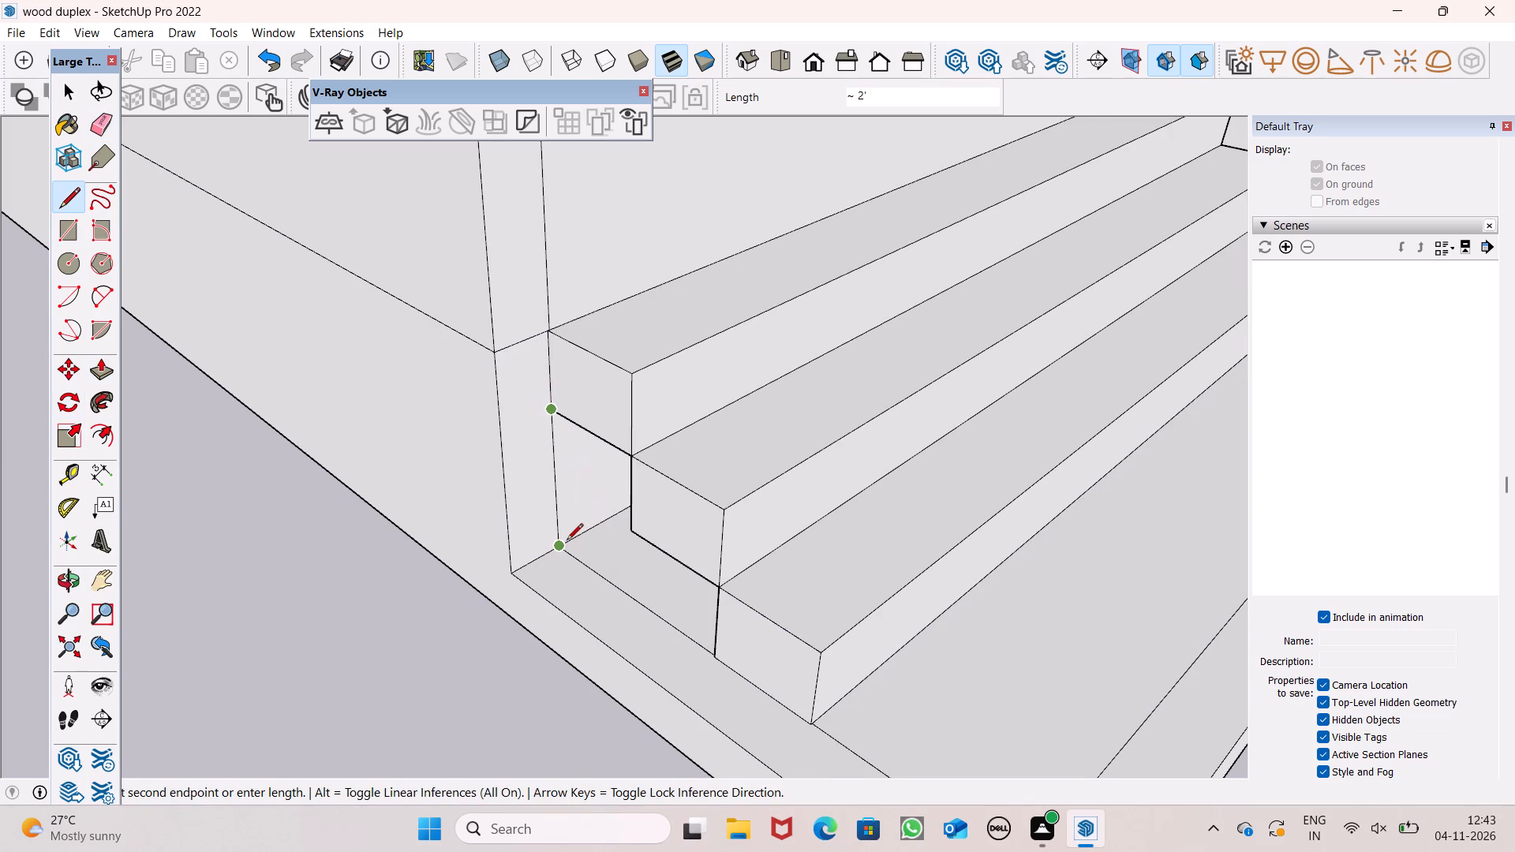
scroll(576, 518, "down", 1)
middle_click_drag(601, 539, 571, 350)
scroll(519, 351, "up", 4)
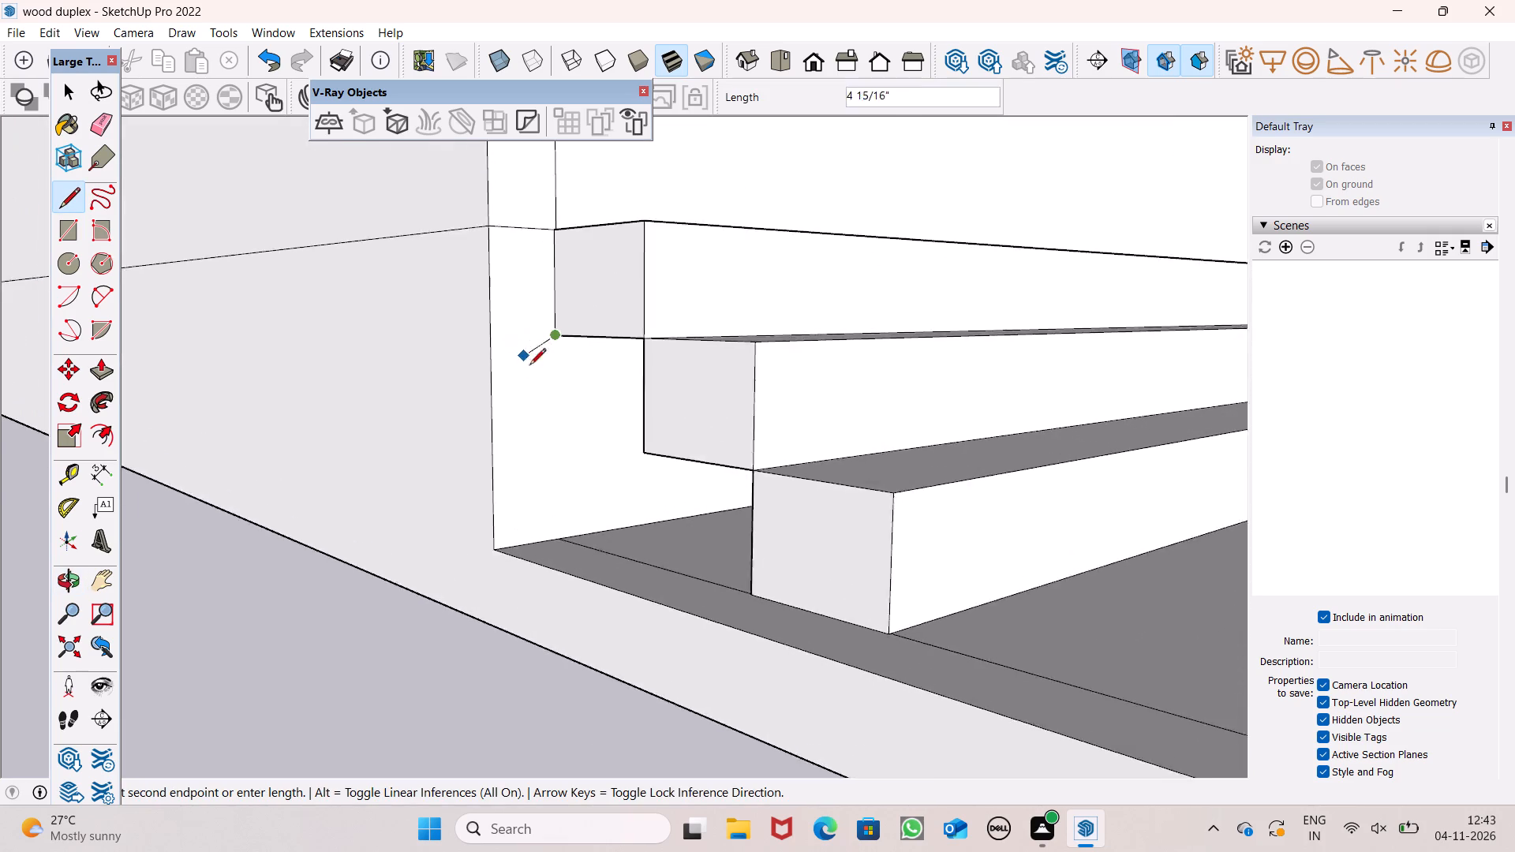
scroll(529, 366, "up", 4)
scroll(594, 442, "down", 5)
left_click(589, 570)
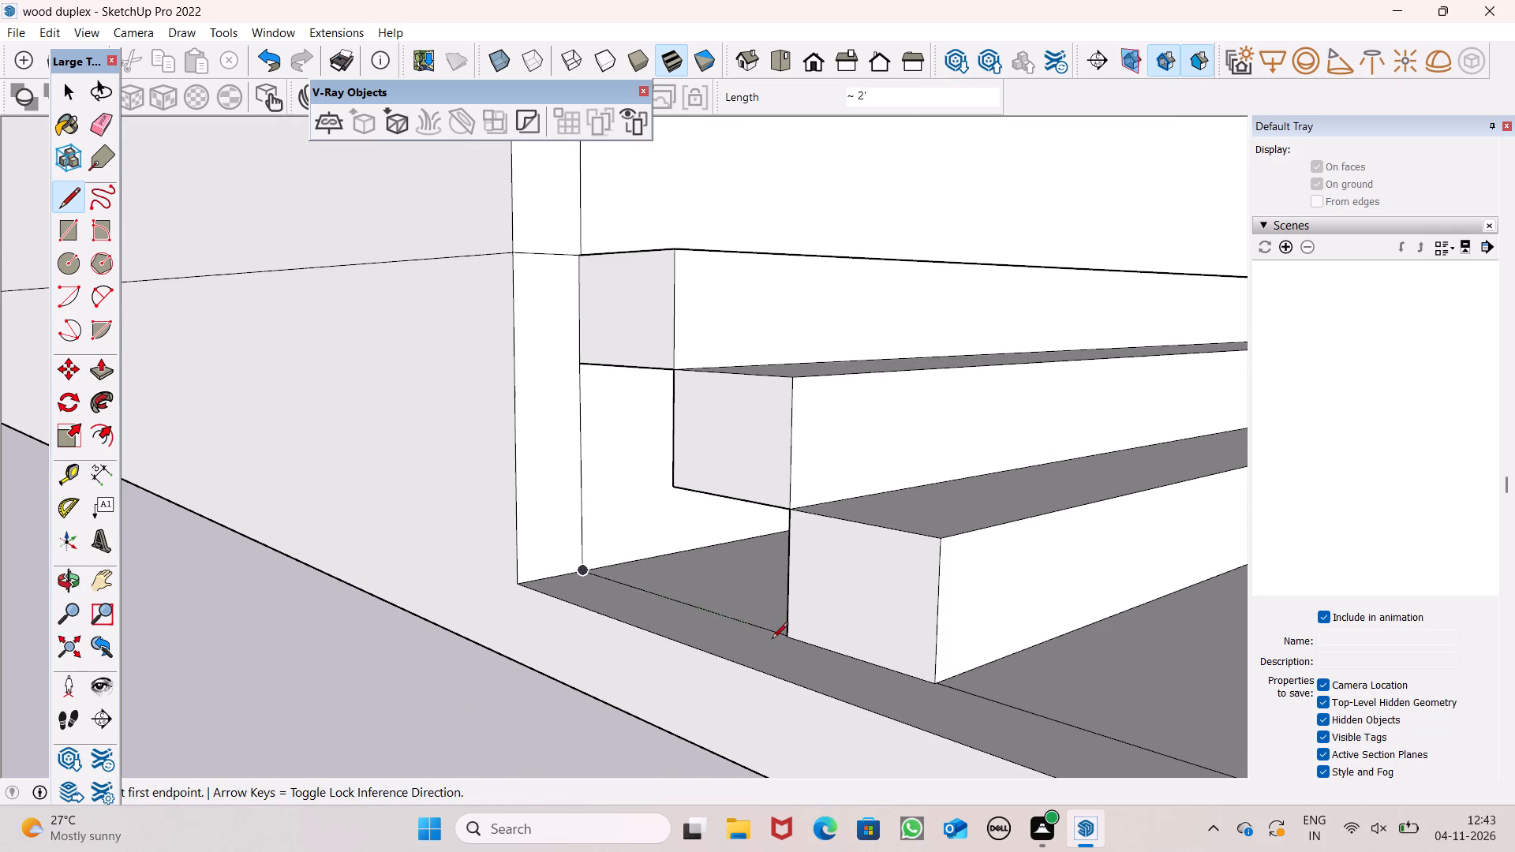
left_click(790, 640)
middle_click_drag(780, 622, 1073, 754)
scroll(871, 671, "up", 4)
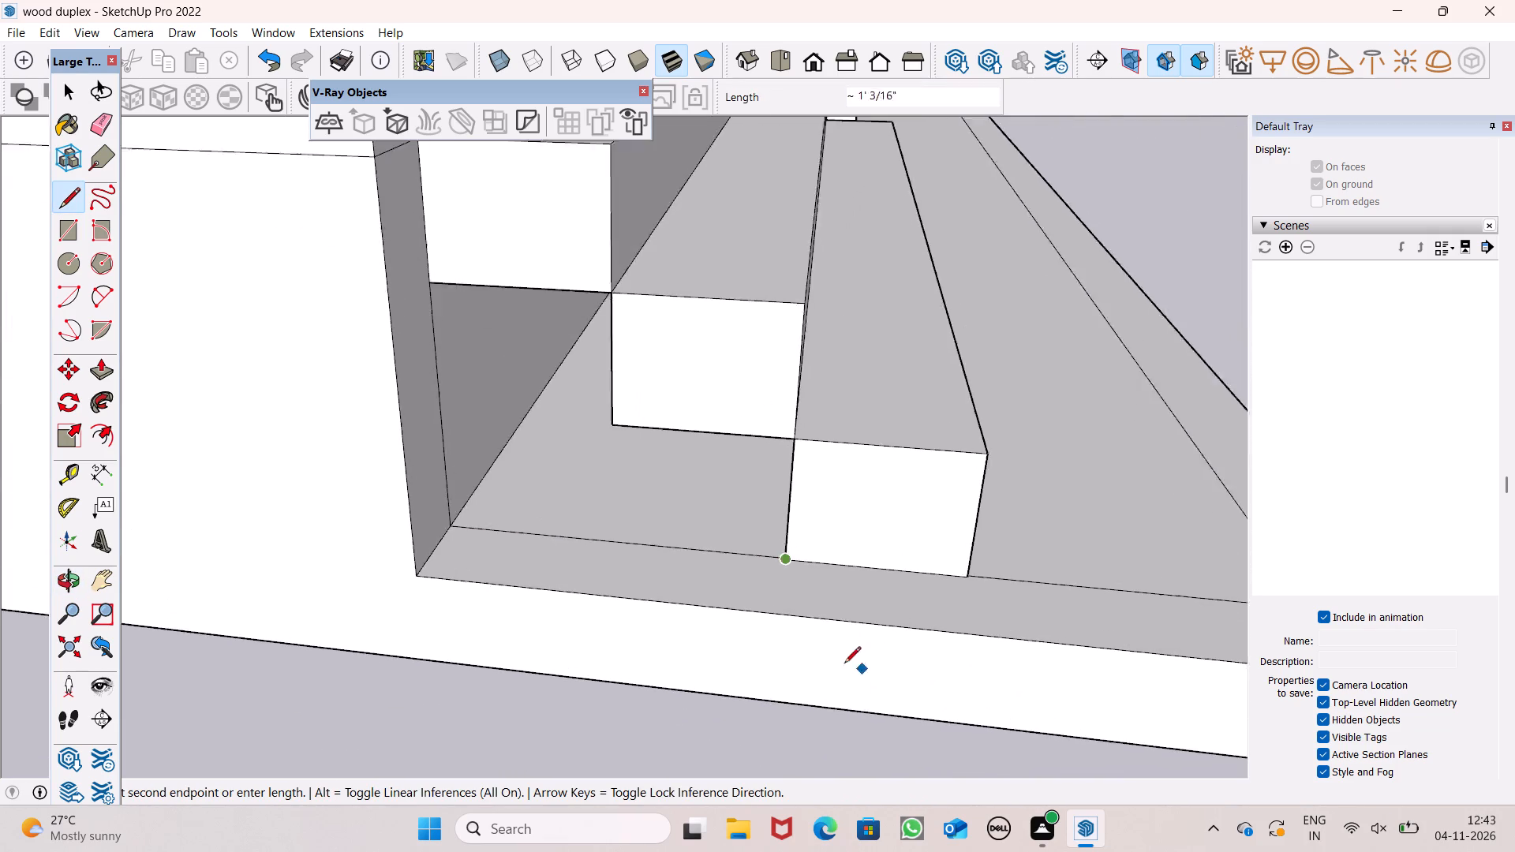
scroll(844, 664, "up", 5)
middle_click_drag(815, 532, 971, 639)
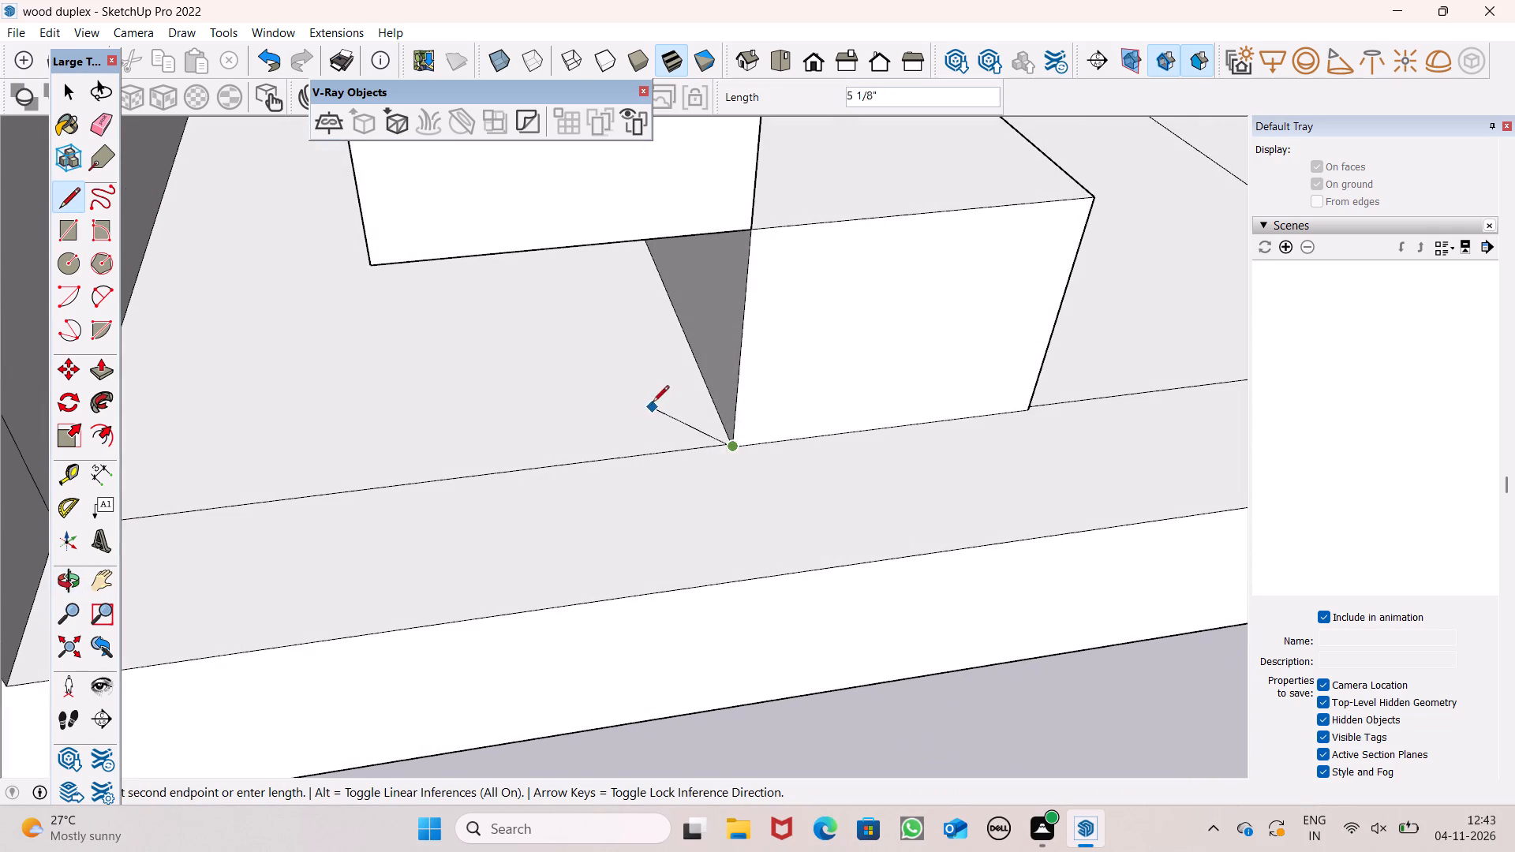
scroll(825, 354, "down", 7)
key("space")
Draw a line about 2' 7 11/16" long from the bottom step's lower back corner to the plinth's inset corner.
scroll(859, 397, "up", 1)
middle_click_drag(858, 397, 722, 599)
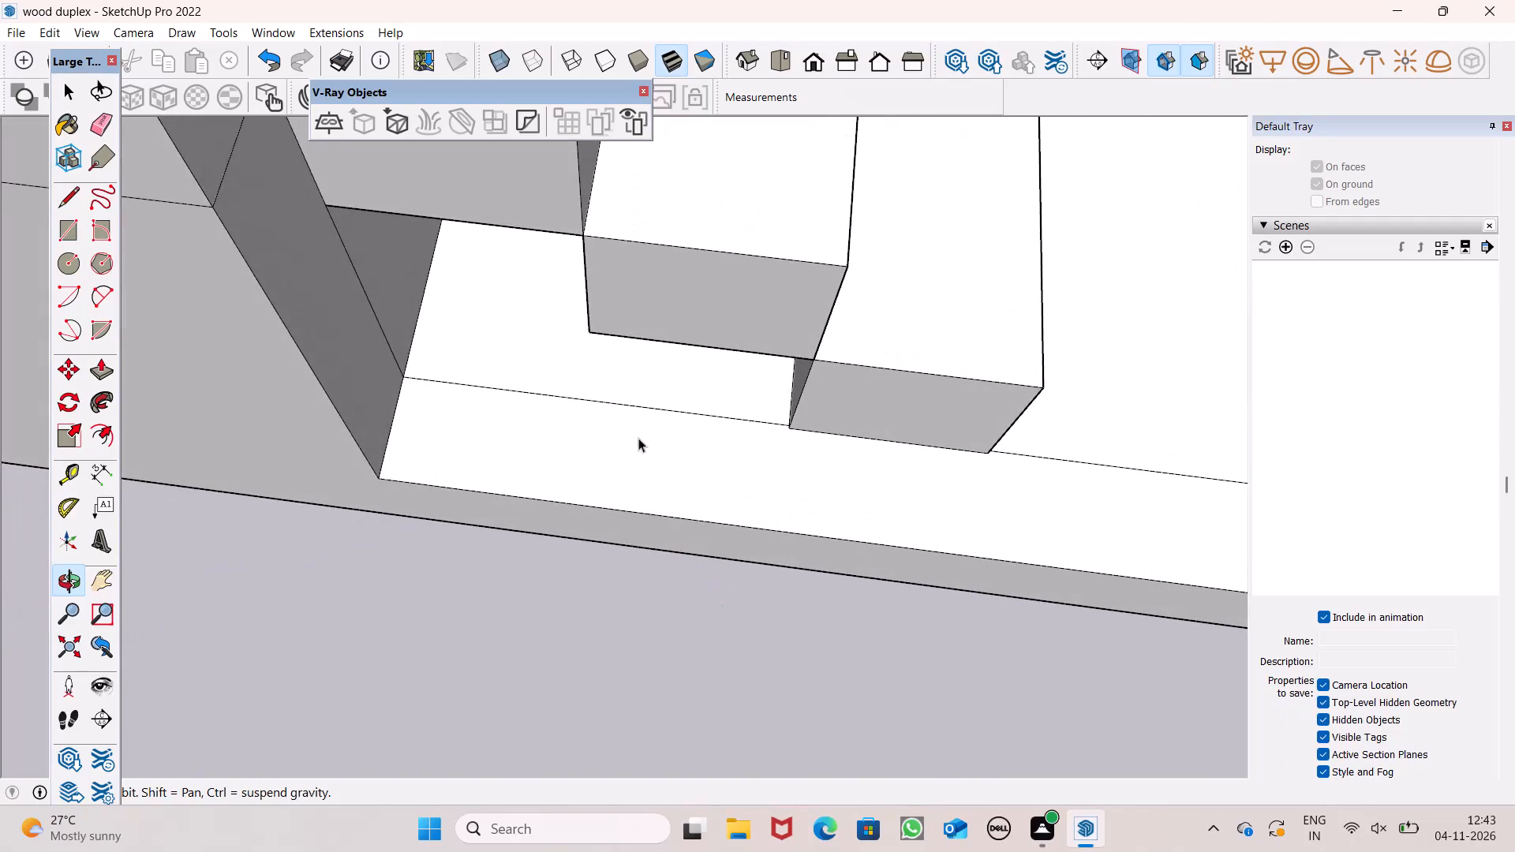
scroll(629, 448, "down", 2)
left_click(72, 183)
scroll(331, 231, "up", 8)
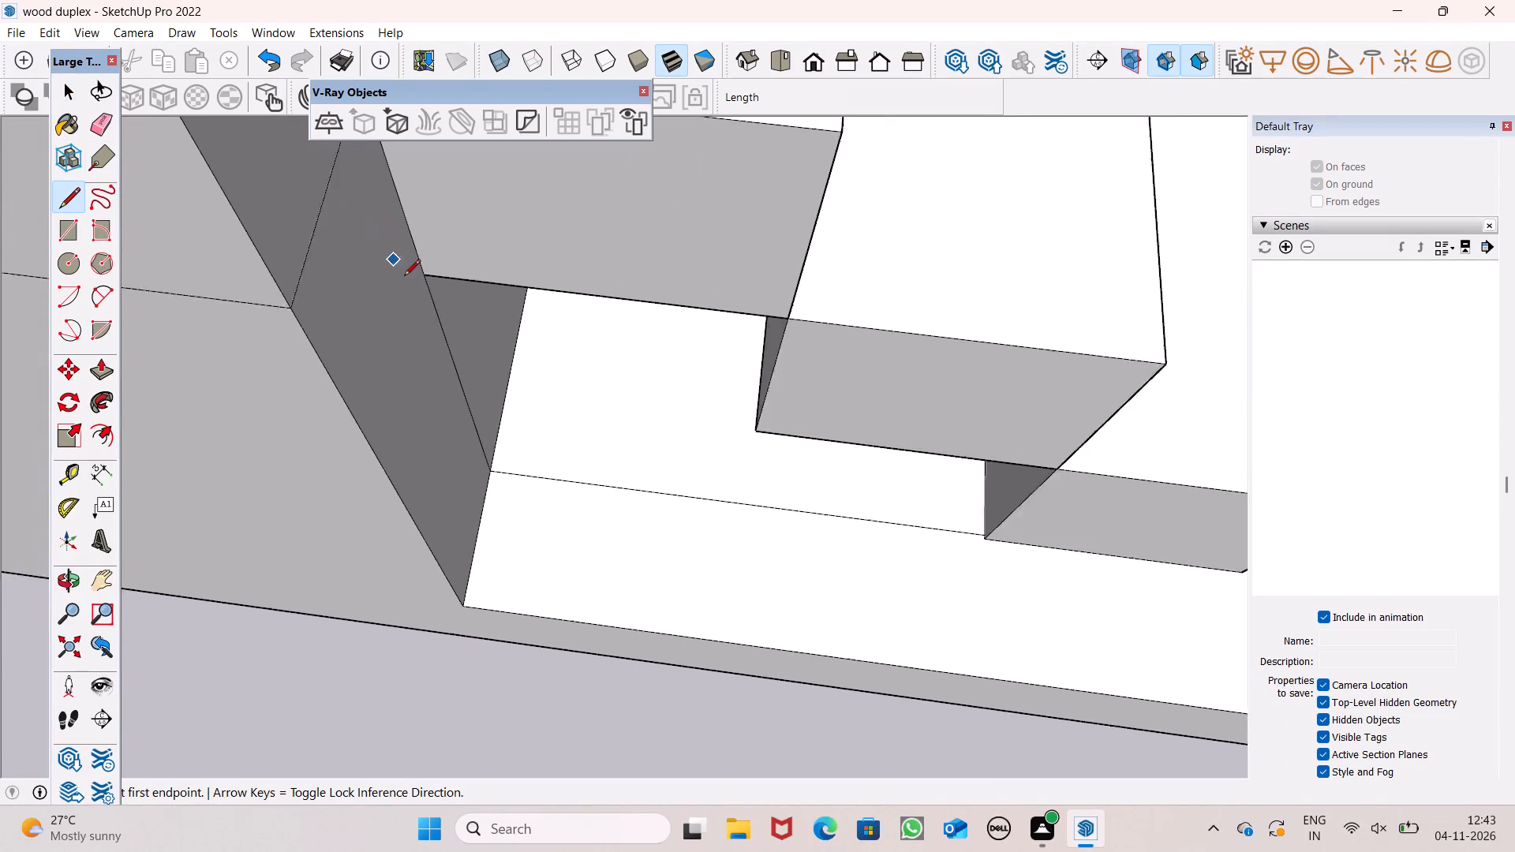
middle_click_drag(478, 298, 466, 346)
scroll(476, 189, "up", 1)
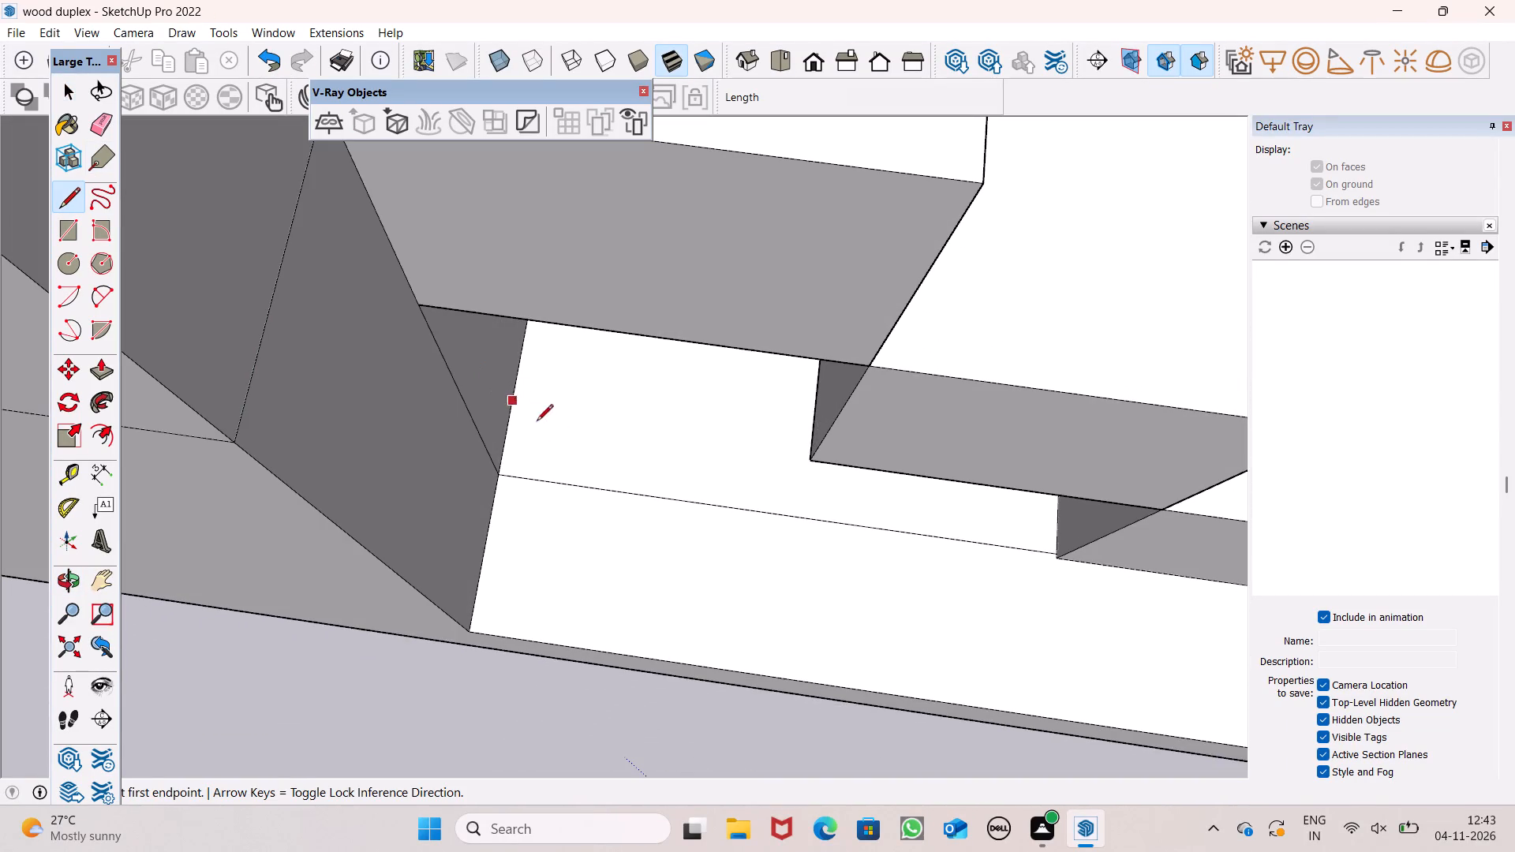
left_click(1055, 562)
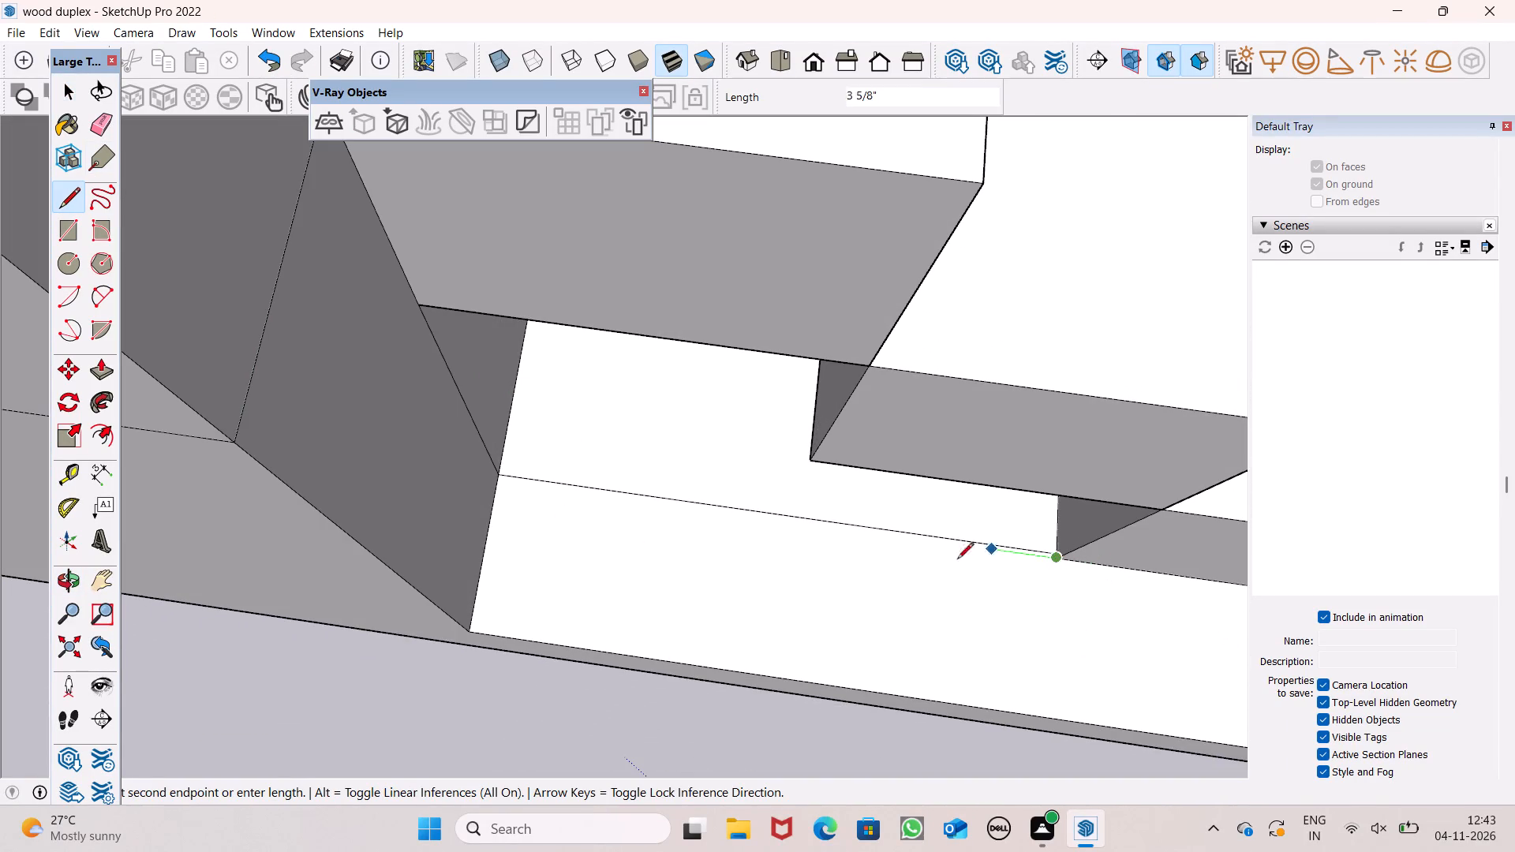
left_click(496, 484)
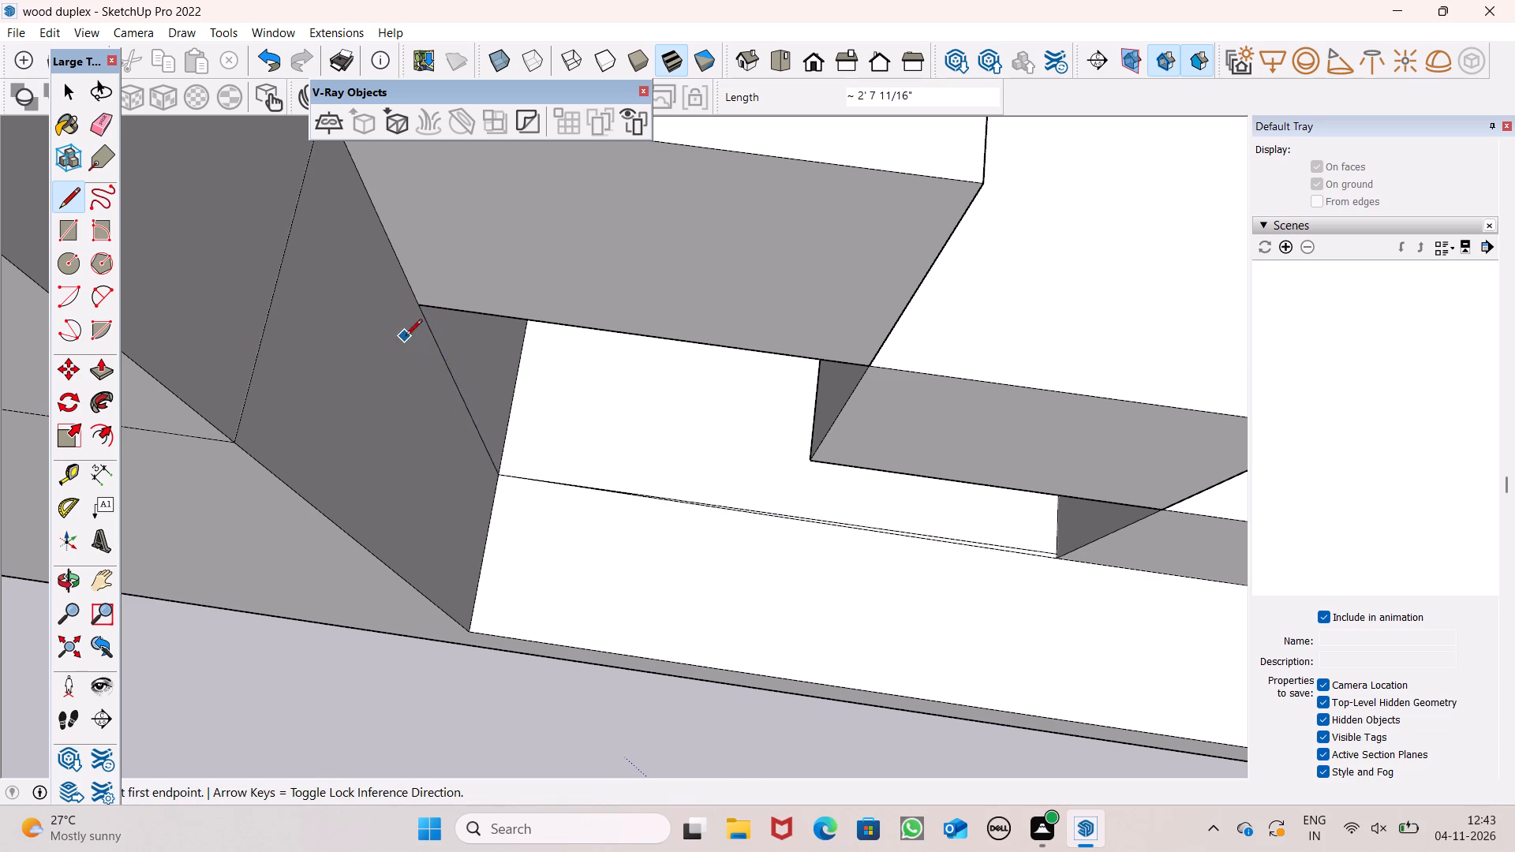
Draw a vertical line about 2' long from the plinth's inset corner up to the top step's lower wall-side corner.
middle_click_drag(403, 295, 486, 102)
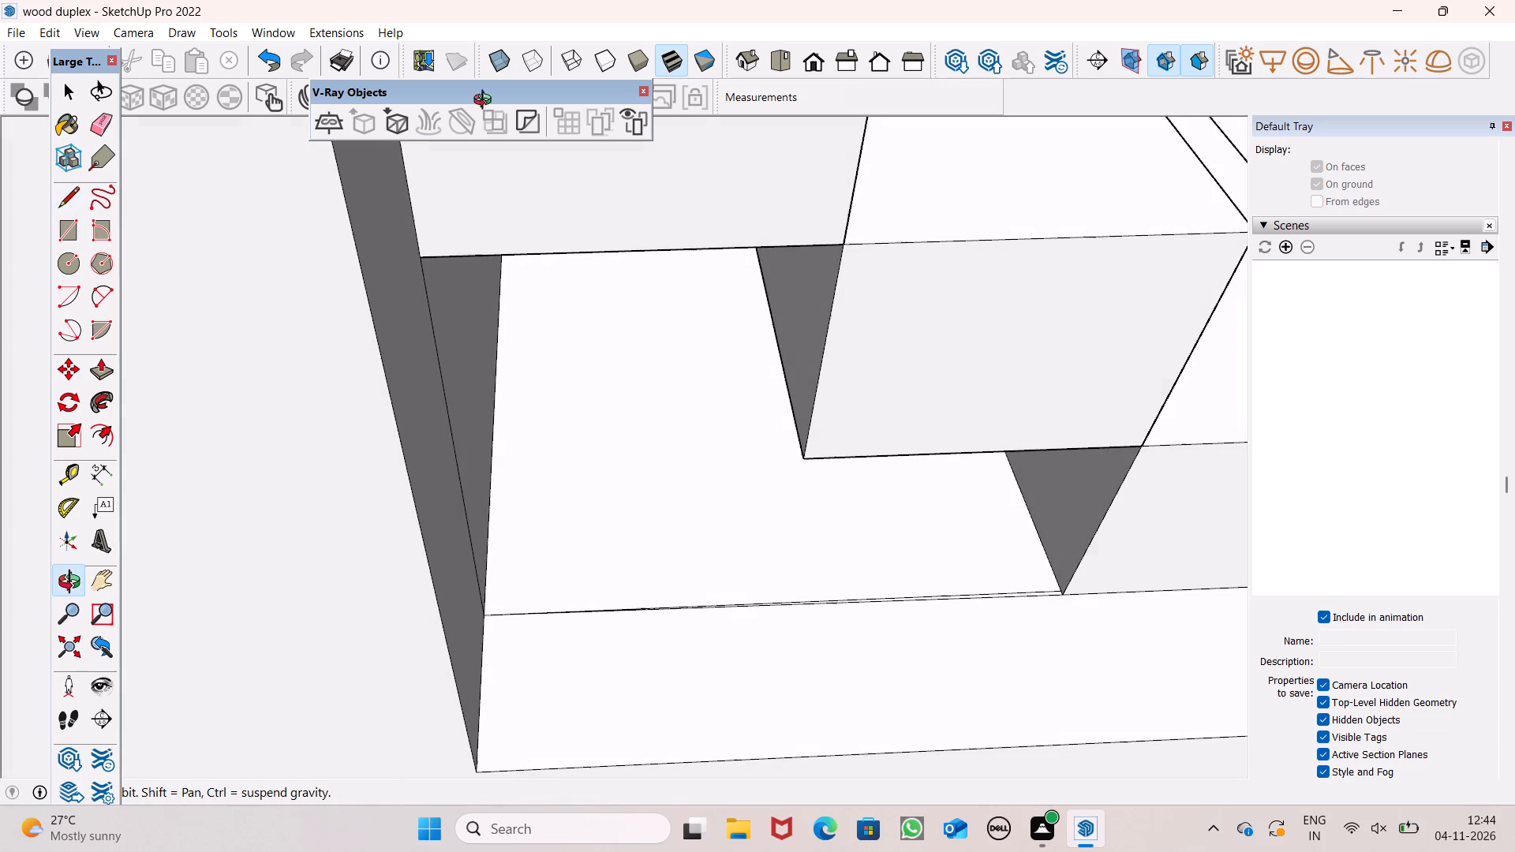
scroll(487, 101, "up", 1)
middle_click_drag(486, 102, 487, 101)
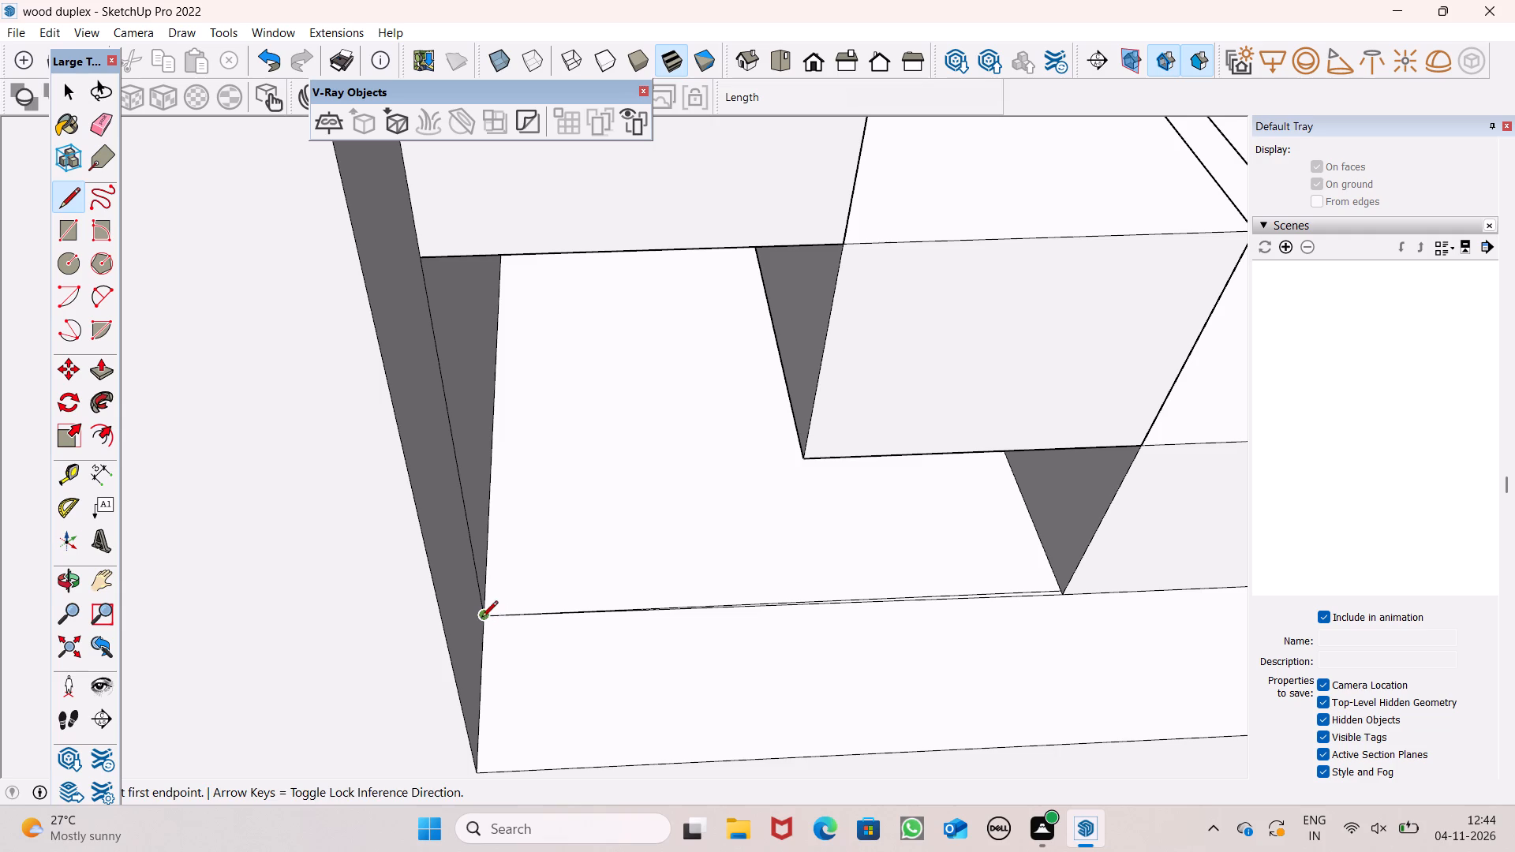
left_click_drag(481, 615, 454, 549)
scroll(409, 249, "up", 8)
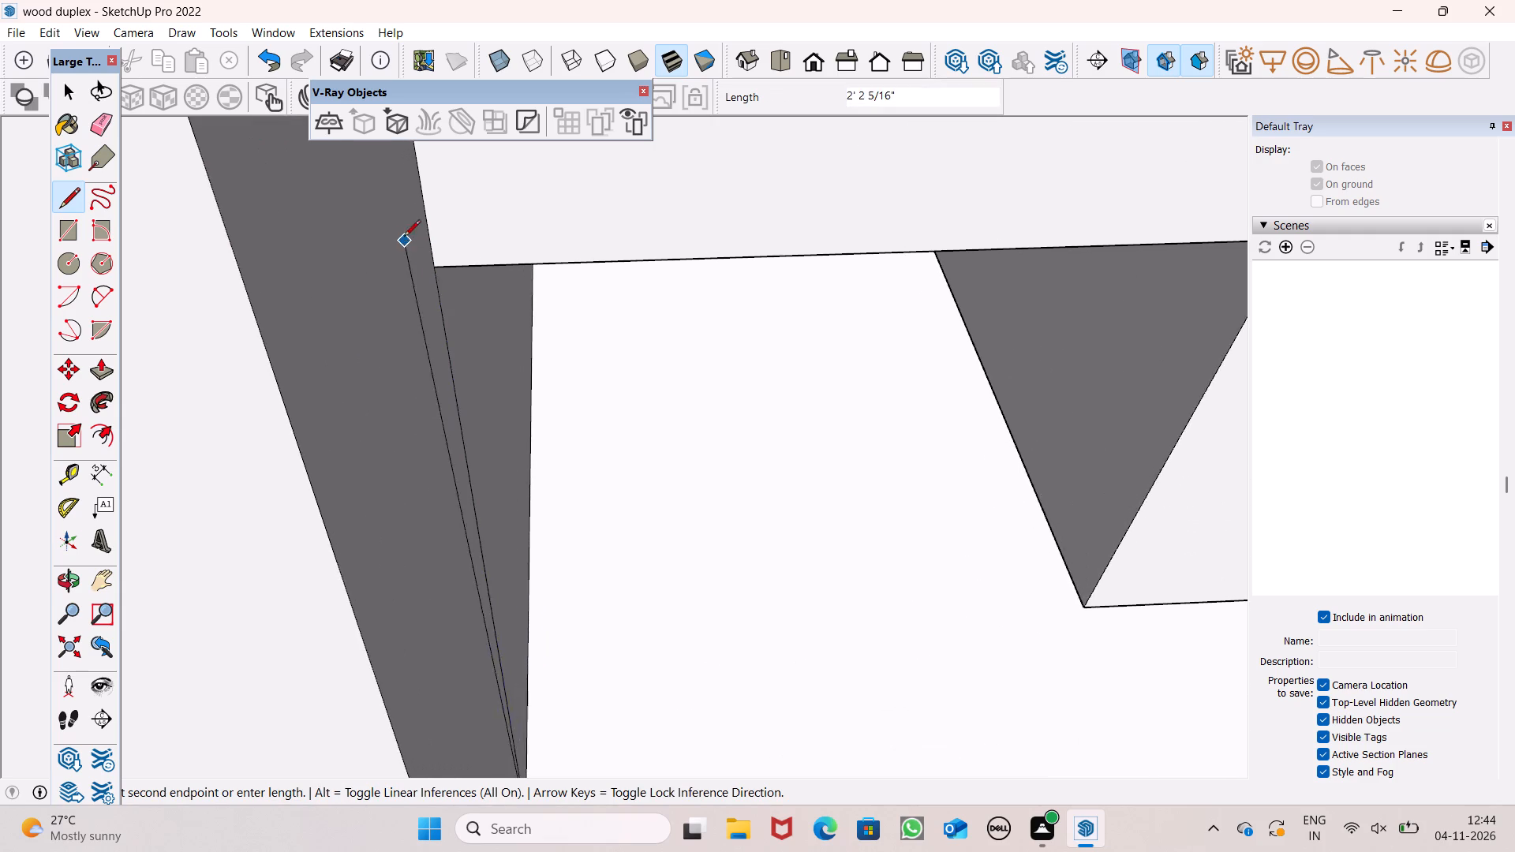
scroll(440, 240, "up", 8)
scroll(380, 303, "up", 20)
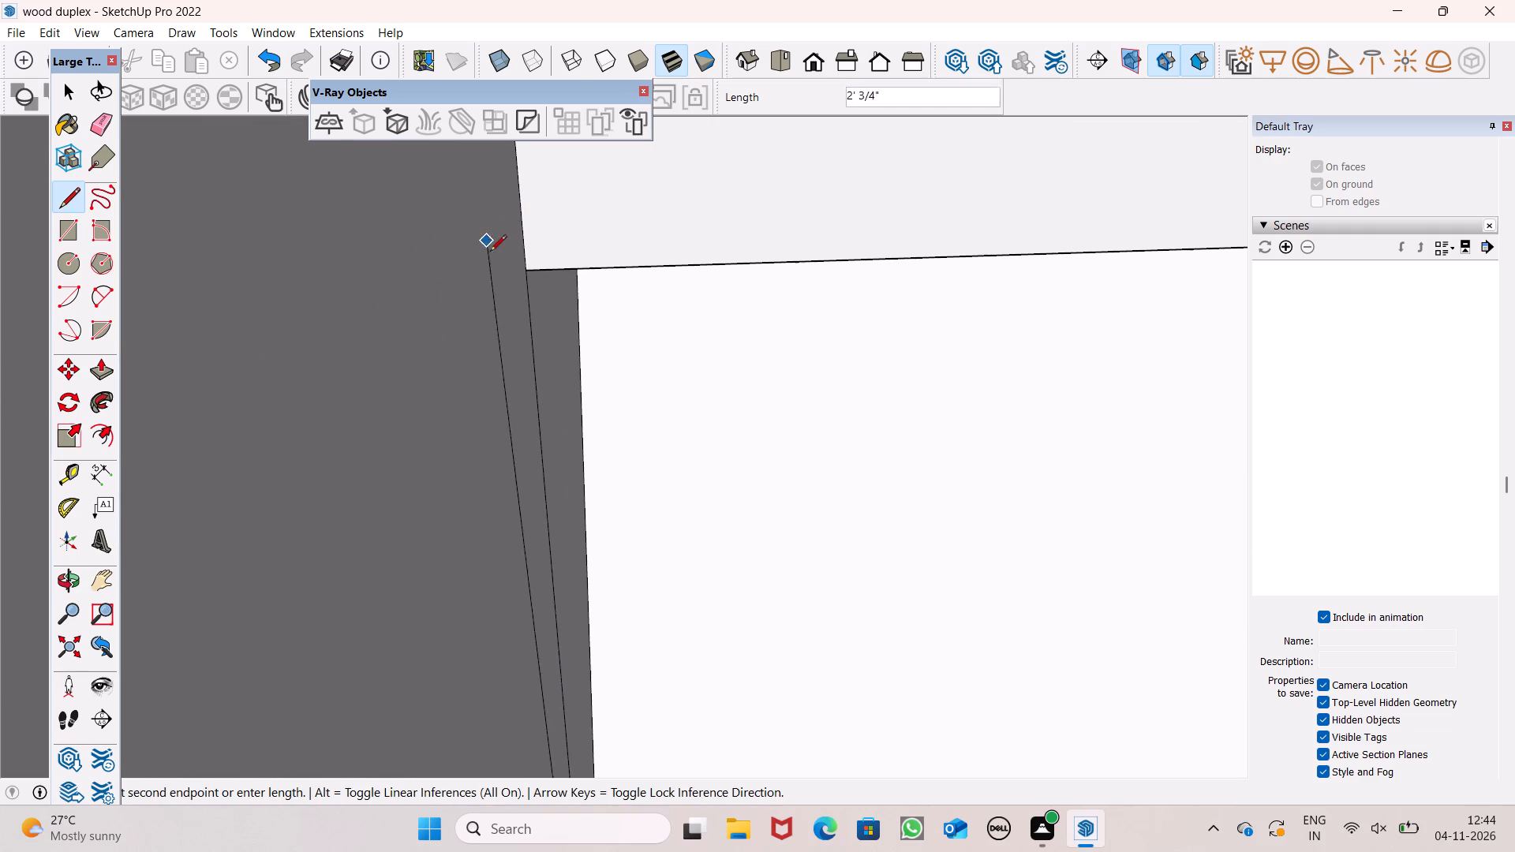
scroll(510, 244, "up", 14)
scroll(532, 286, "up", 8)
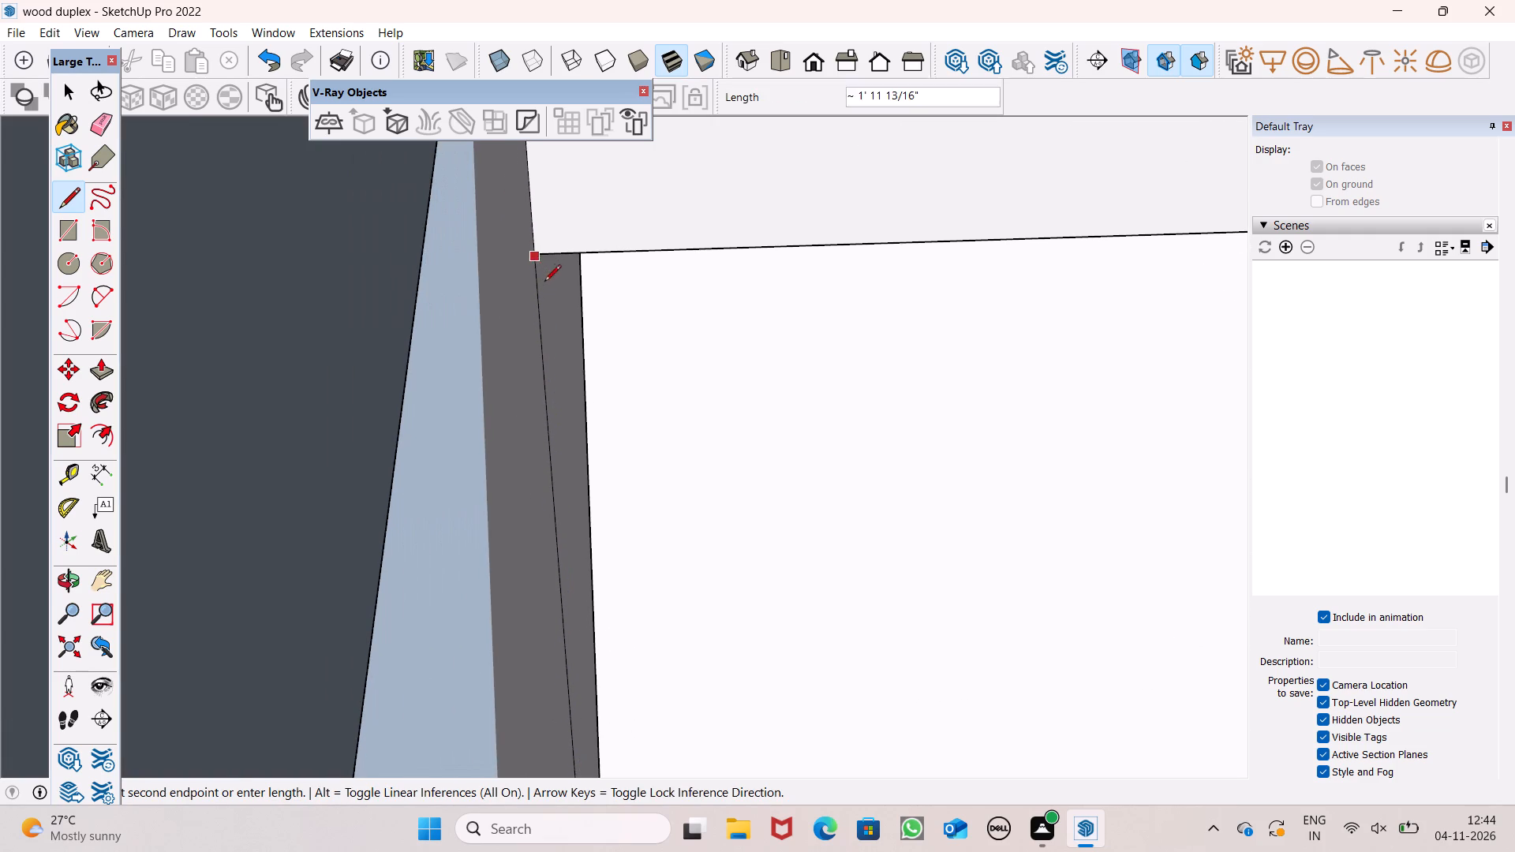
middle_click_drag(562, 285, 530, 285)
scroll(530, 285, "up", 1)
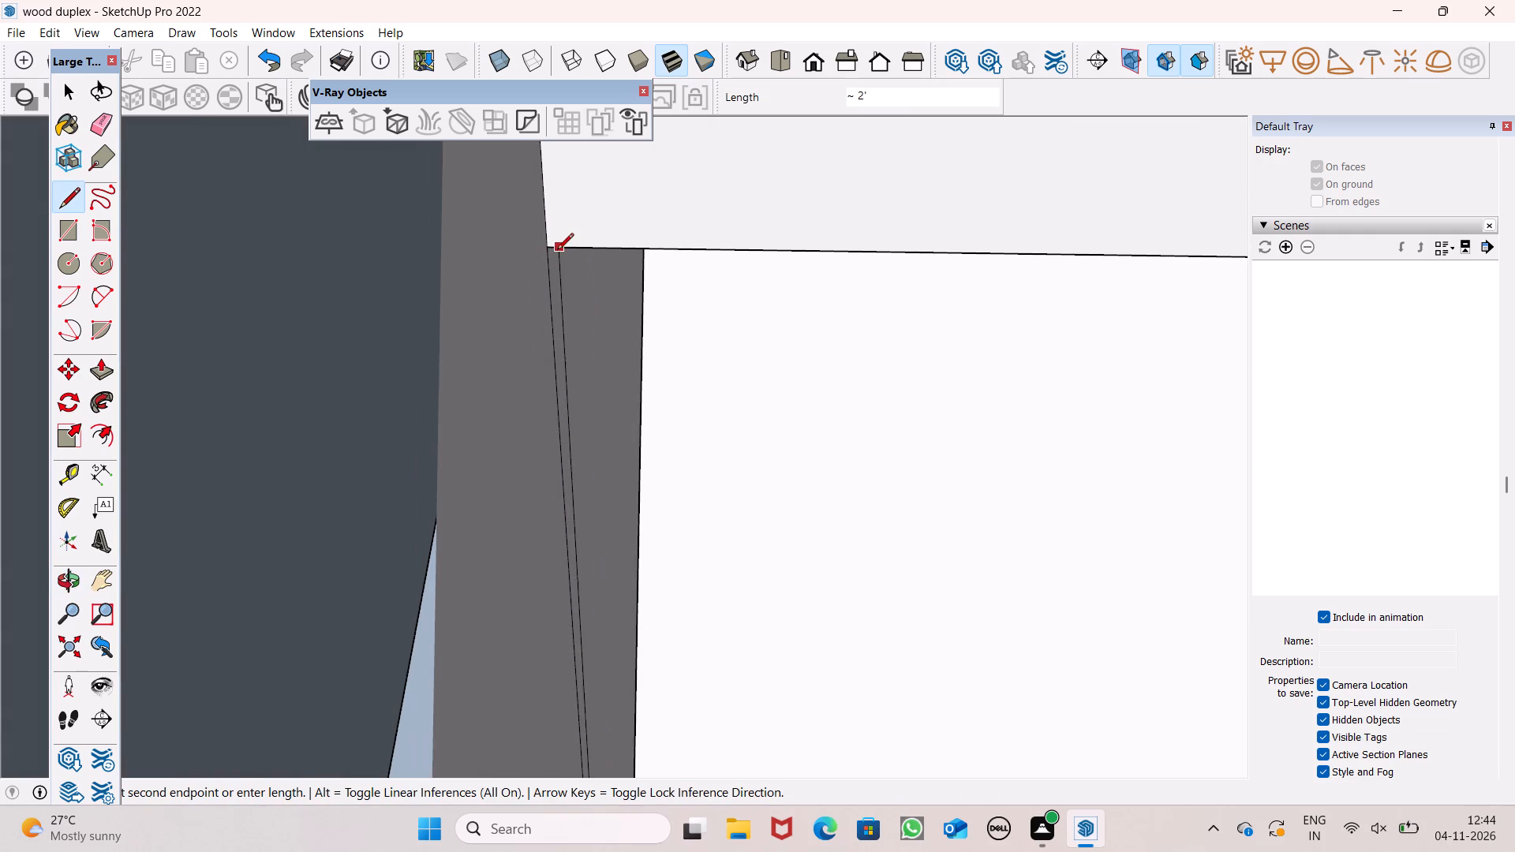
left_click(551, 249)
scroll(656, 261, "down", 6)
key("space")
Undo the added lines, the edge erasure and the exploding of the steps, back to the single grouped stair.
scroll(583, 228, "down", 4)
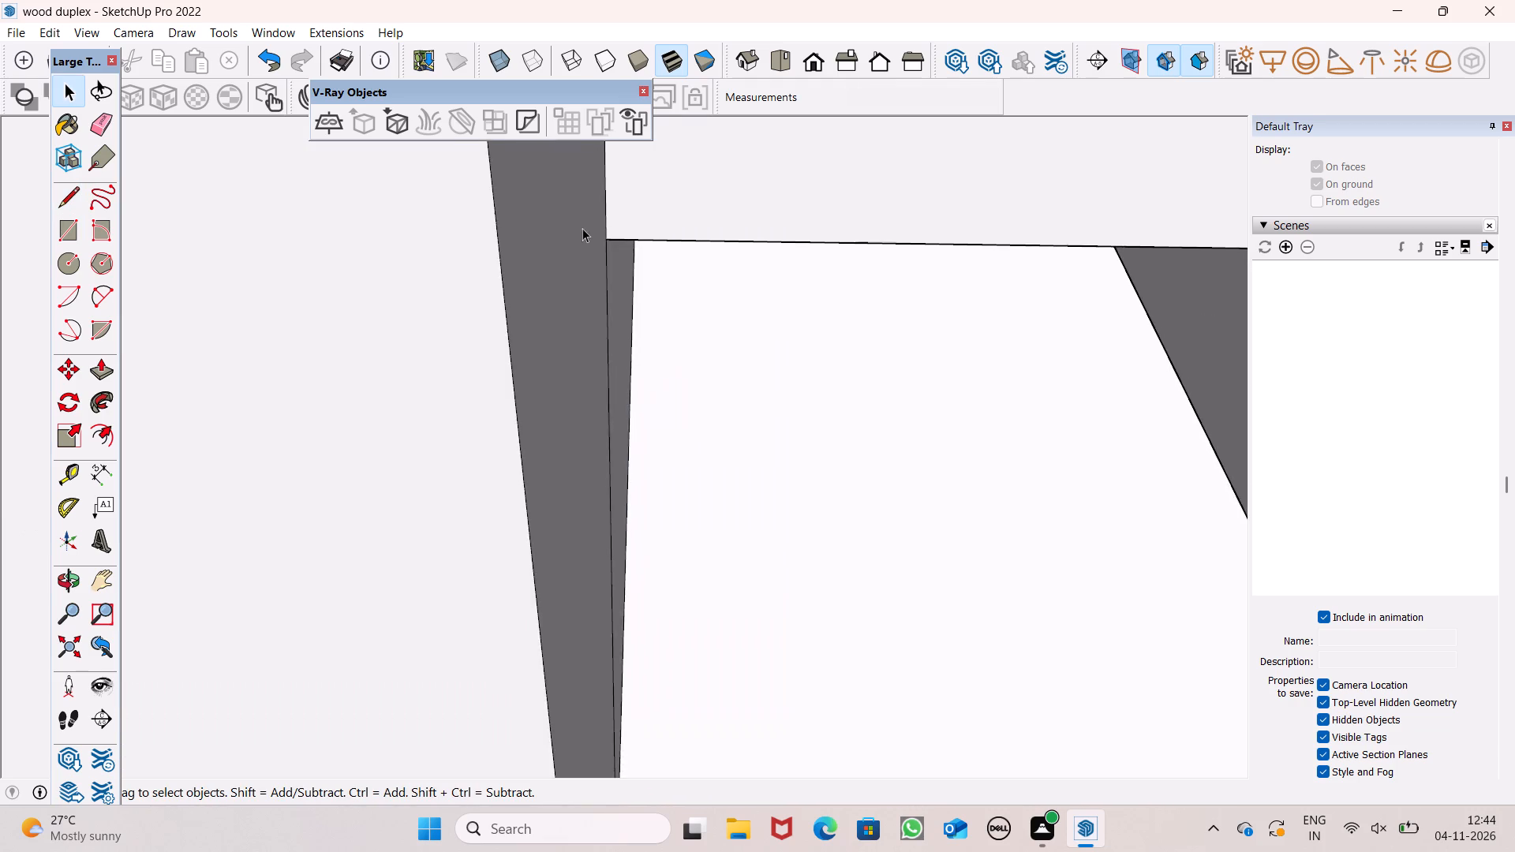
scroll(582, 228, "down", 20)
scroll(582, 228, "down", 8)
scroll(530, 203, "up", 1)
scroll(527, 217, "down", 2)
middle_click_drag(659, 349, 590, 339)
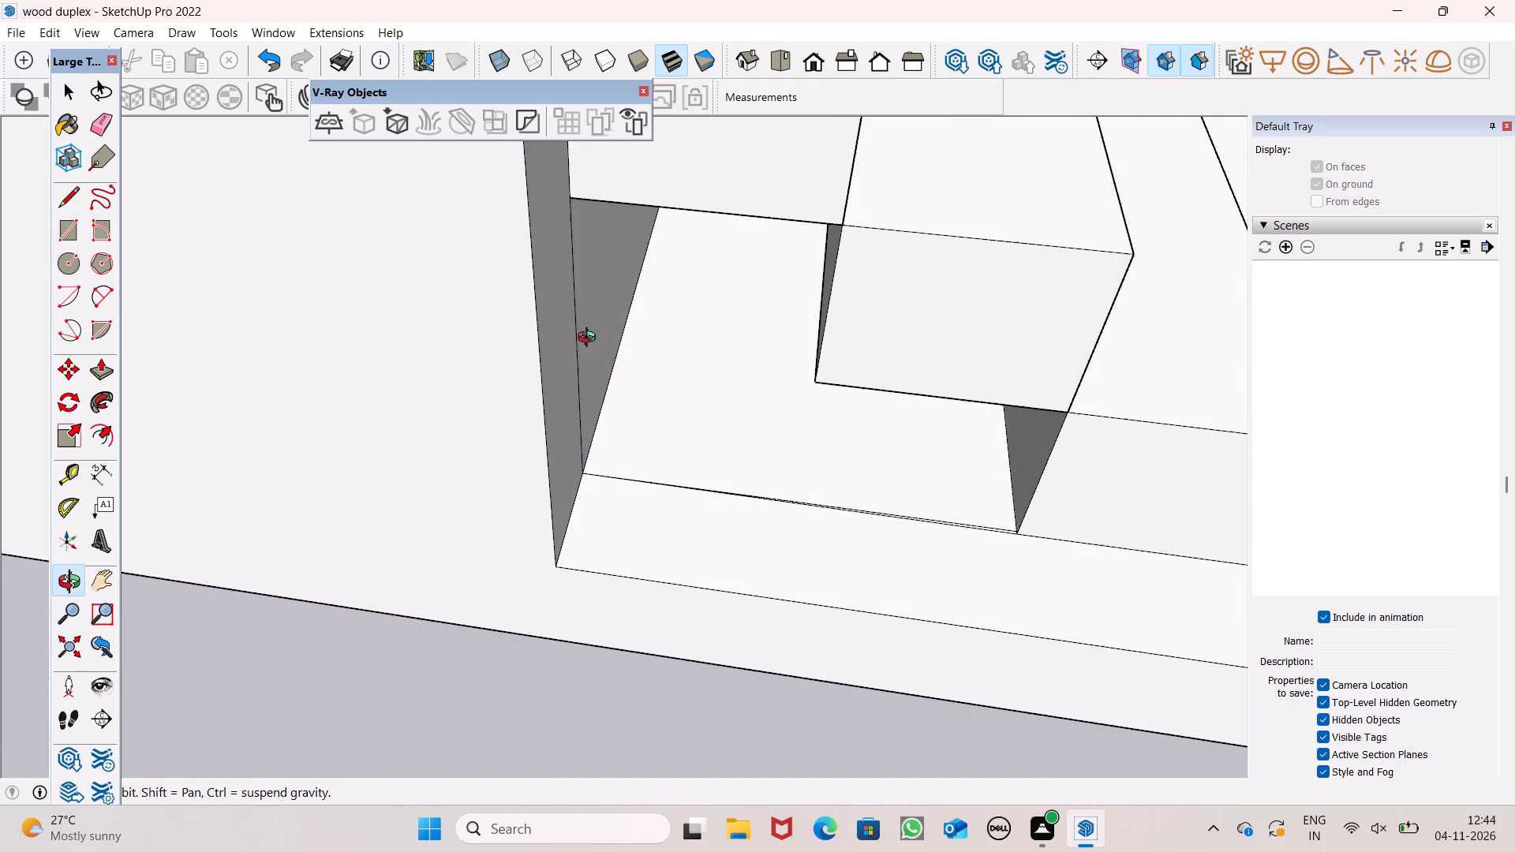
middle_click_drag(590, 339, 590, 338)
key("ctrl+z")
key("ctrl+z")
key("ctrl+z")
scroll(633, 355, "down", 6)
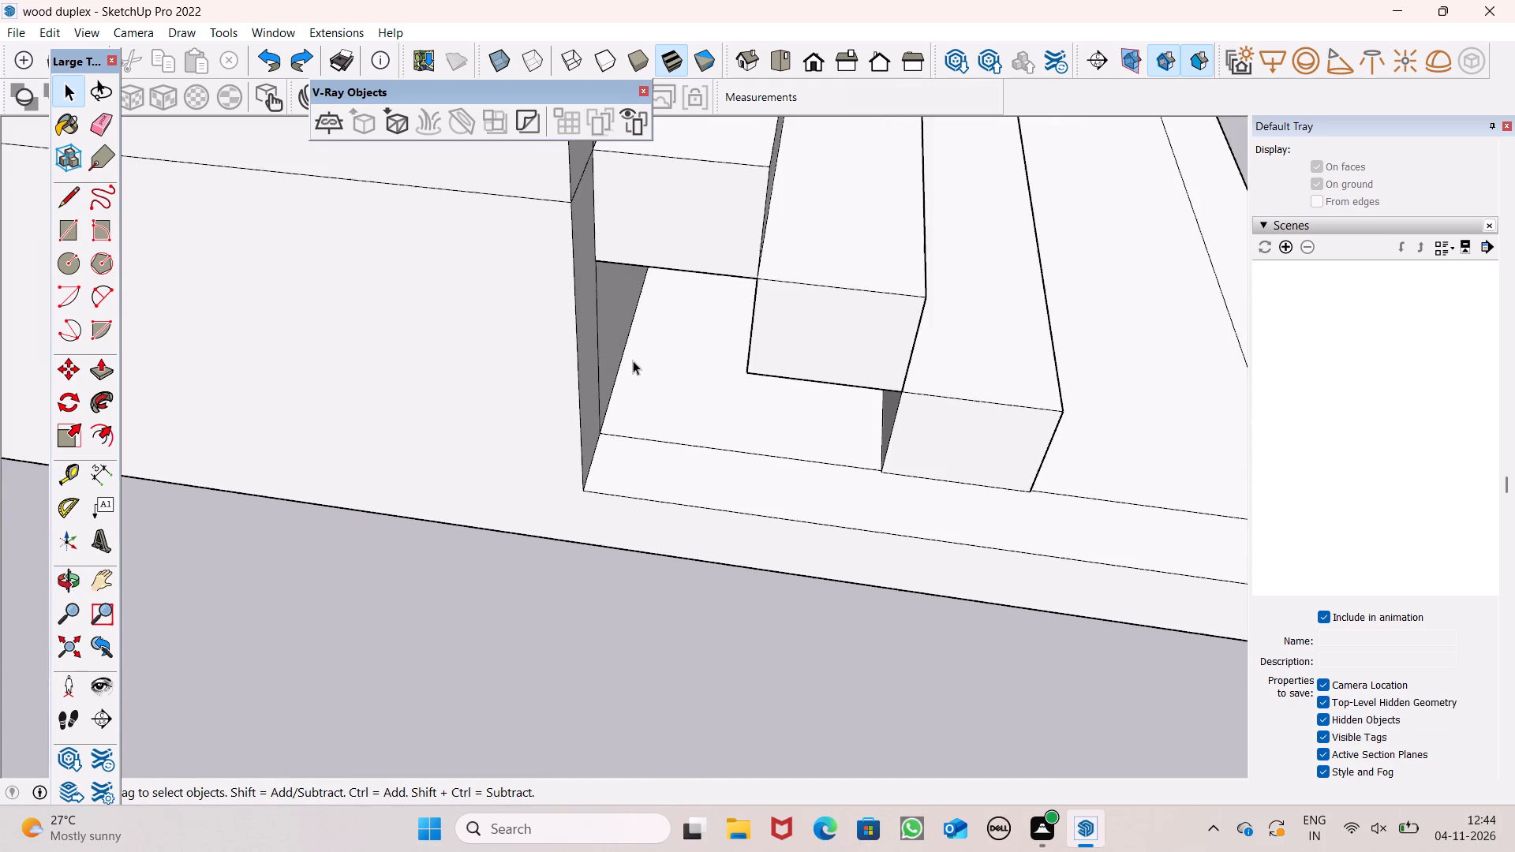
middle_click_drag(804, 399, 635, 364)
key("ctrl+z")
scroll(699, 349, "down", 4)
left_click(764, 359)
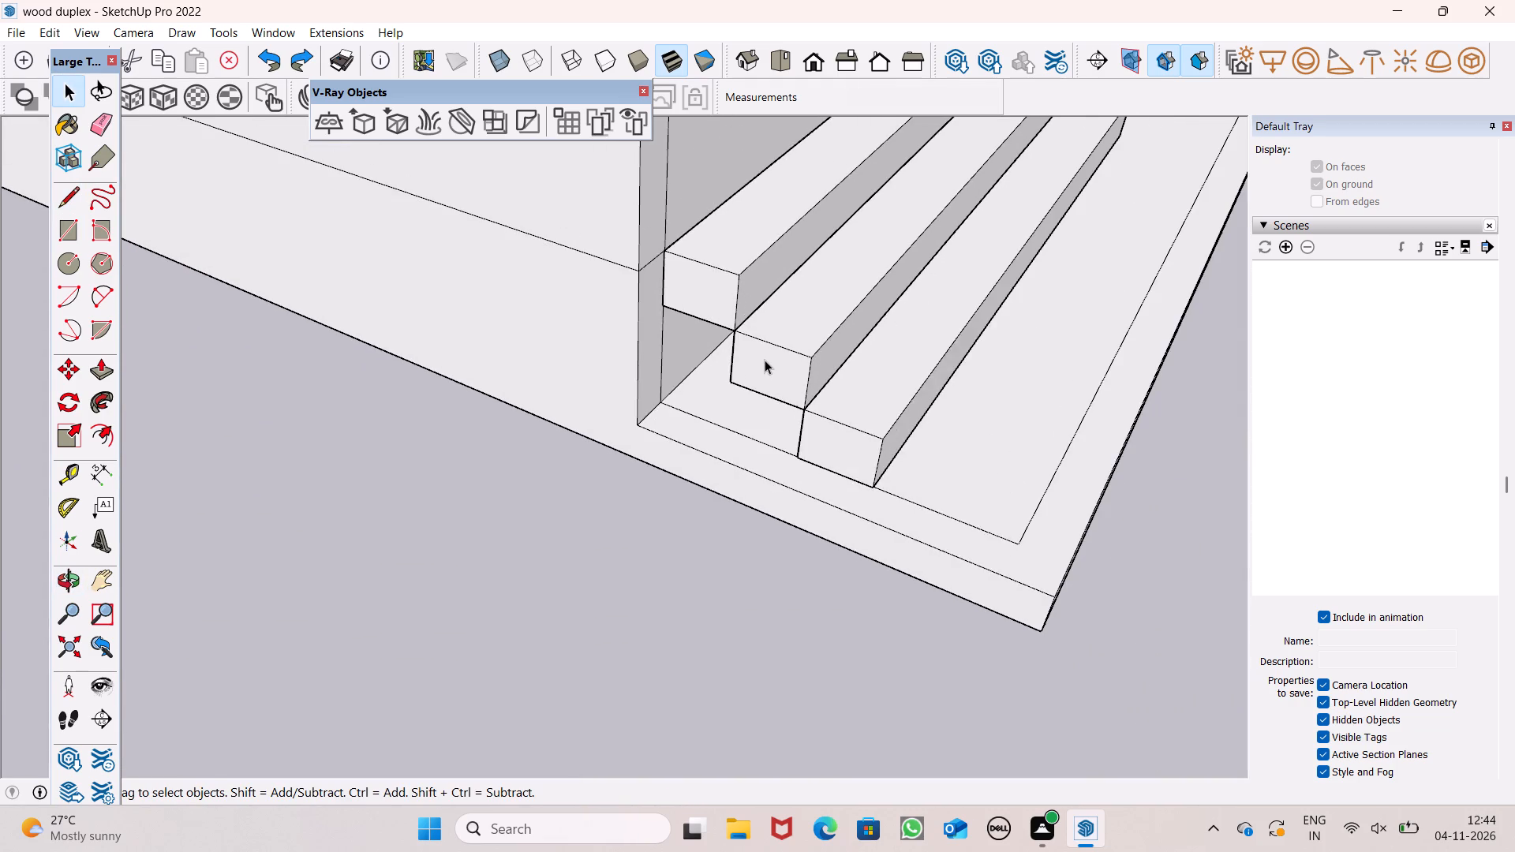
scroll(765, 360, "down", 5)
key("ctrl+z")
Scale the grouped stair slightly shorter along its length by pulling its open end inward from the wall corner.
left_click(796, 376)
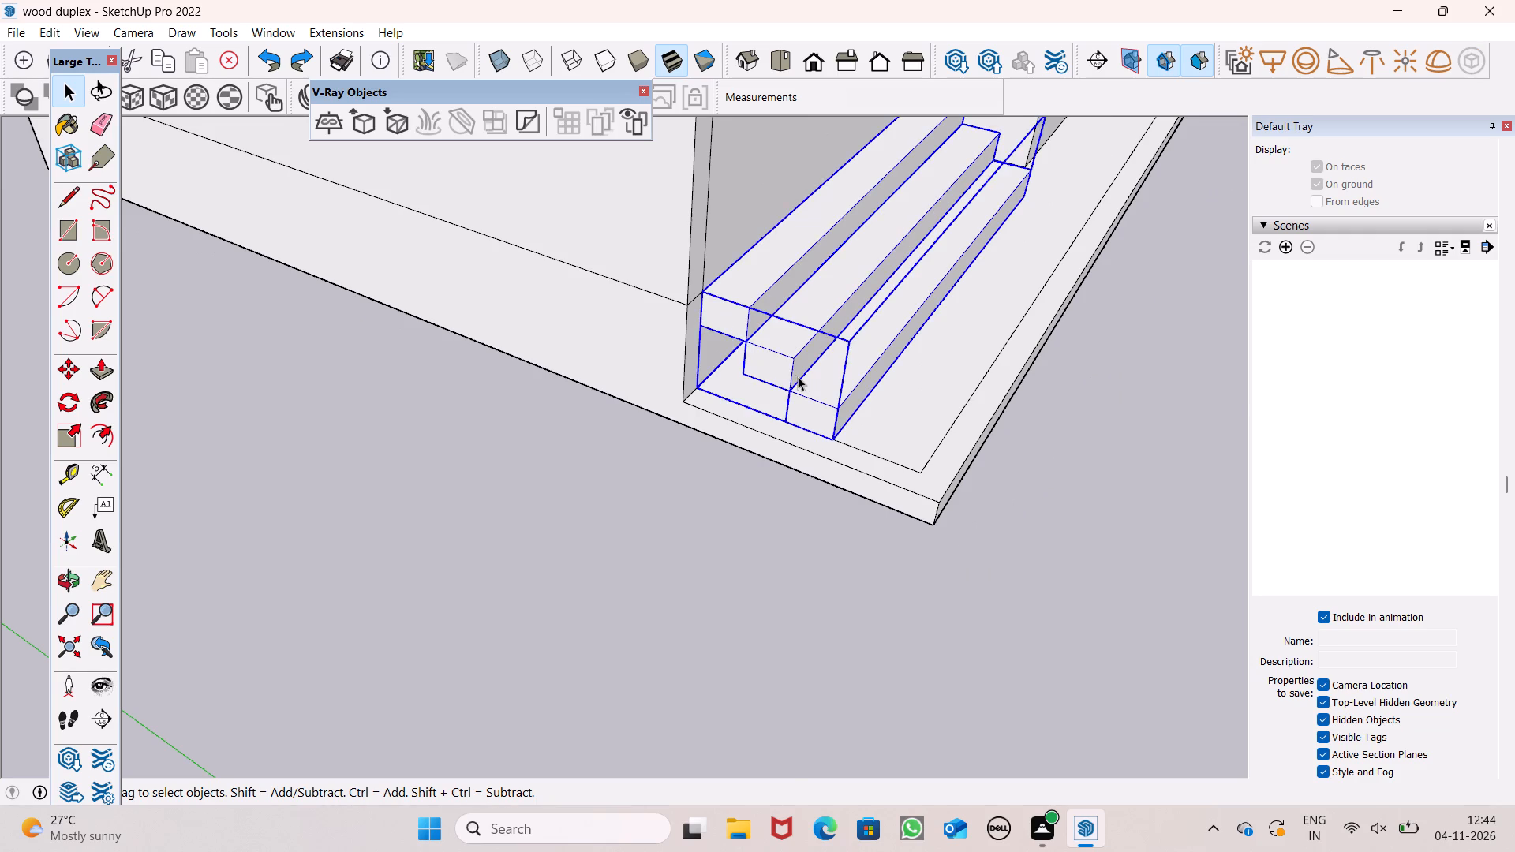
scroll(795, 376, "down", 5)
middle_click_drag(829, 362, 707, 324)
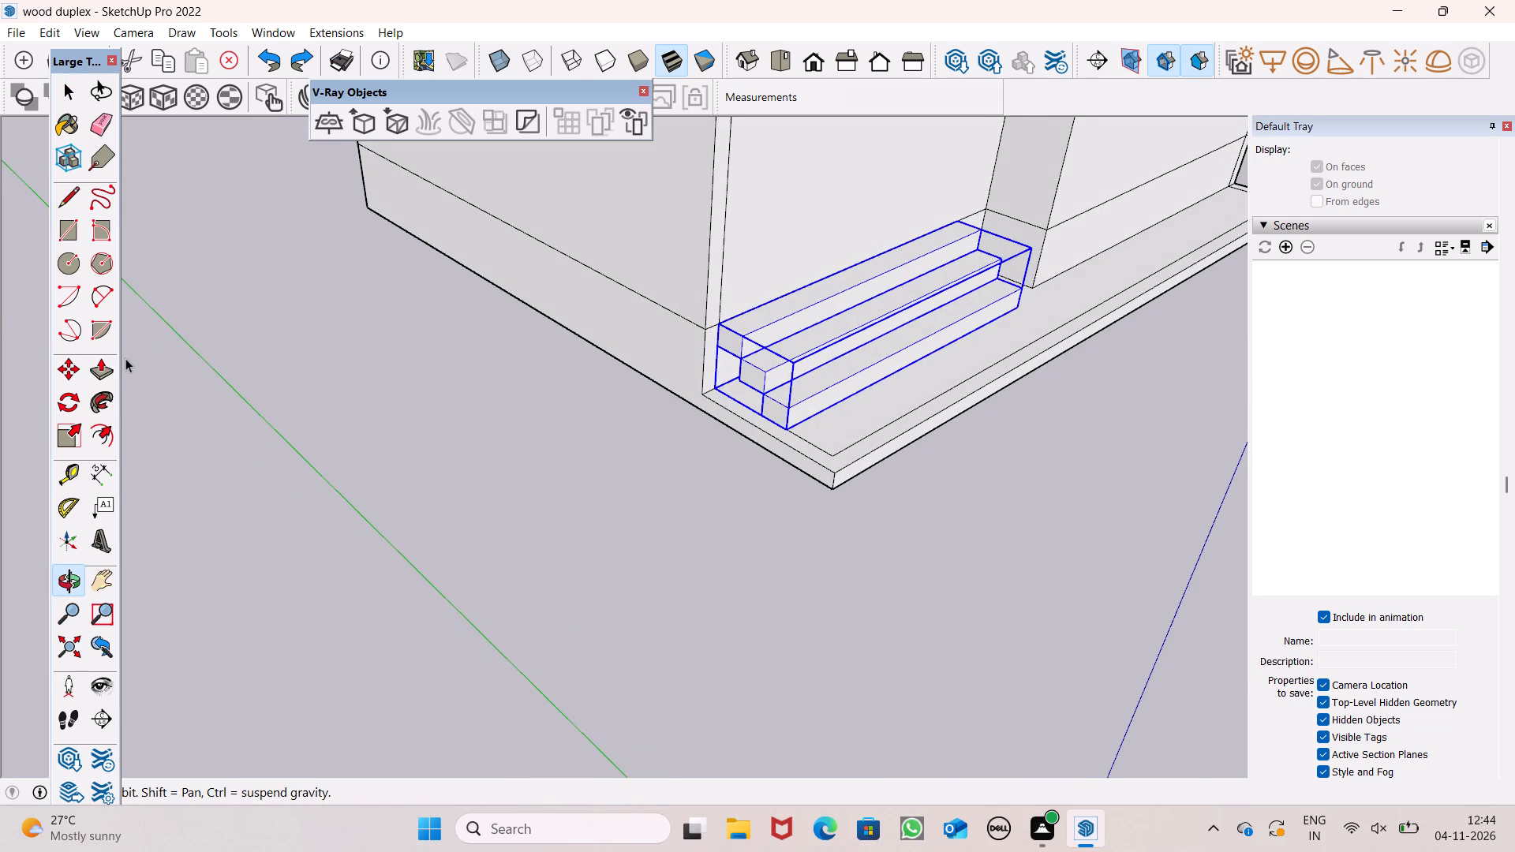
left_click(99, 366)
scroll(619, 353, "up", 5)
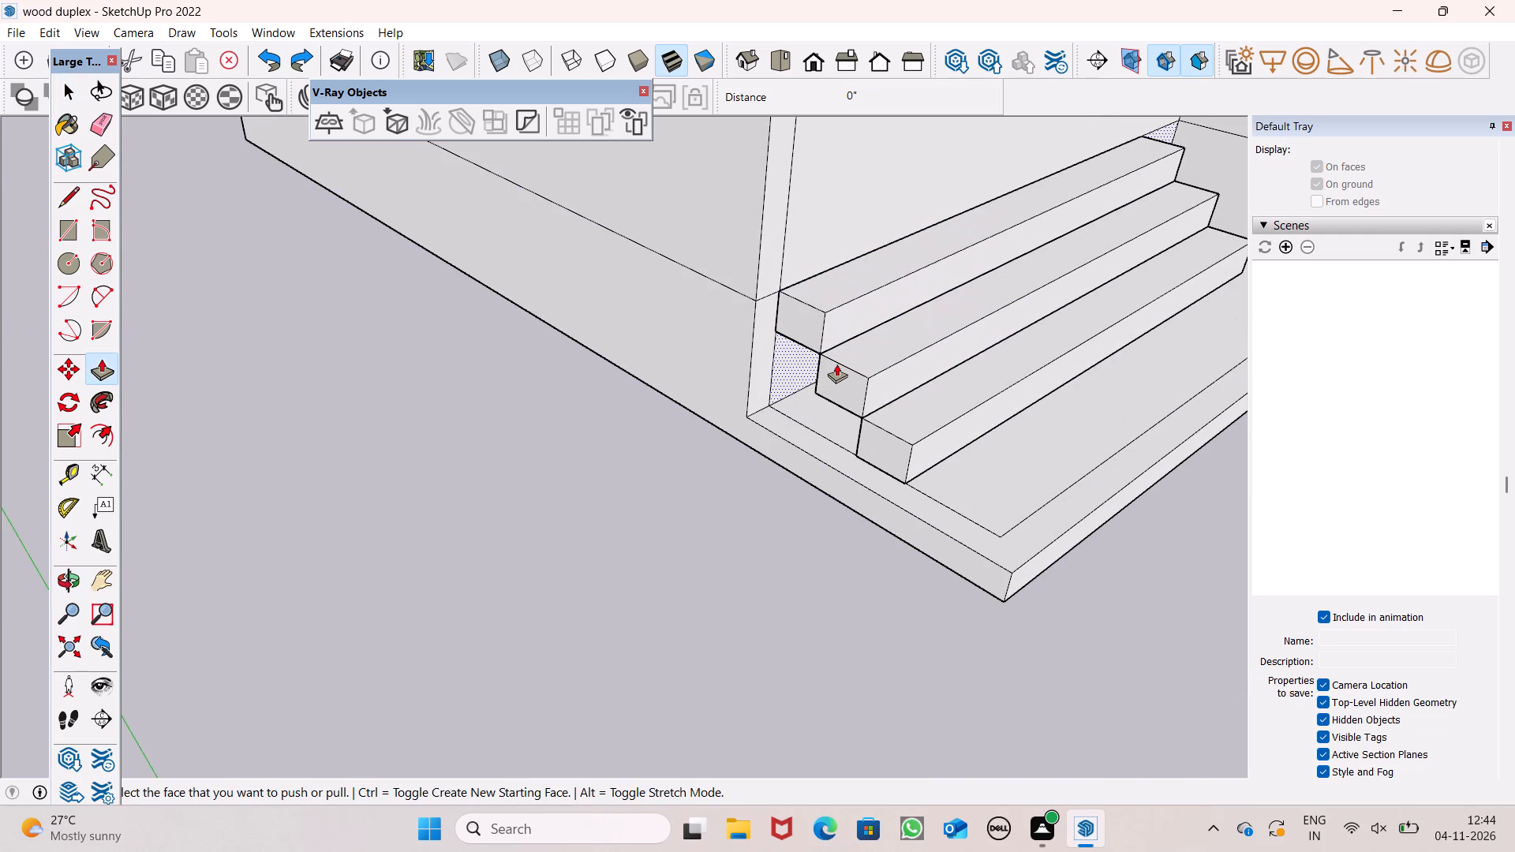
key("space")
left_click(851, 361)
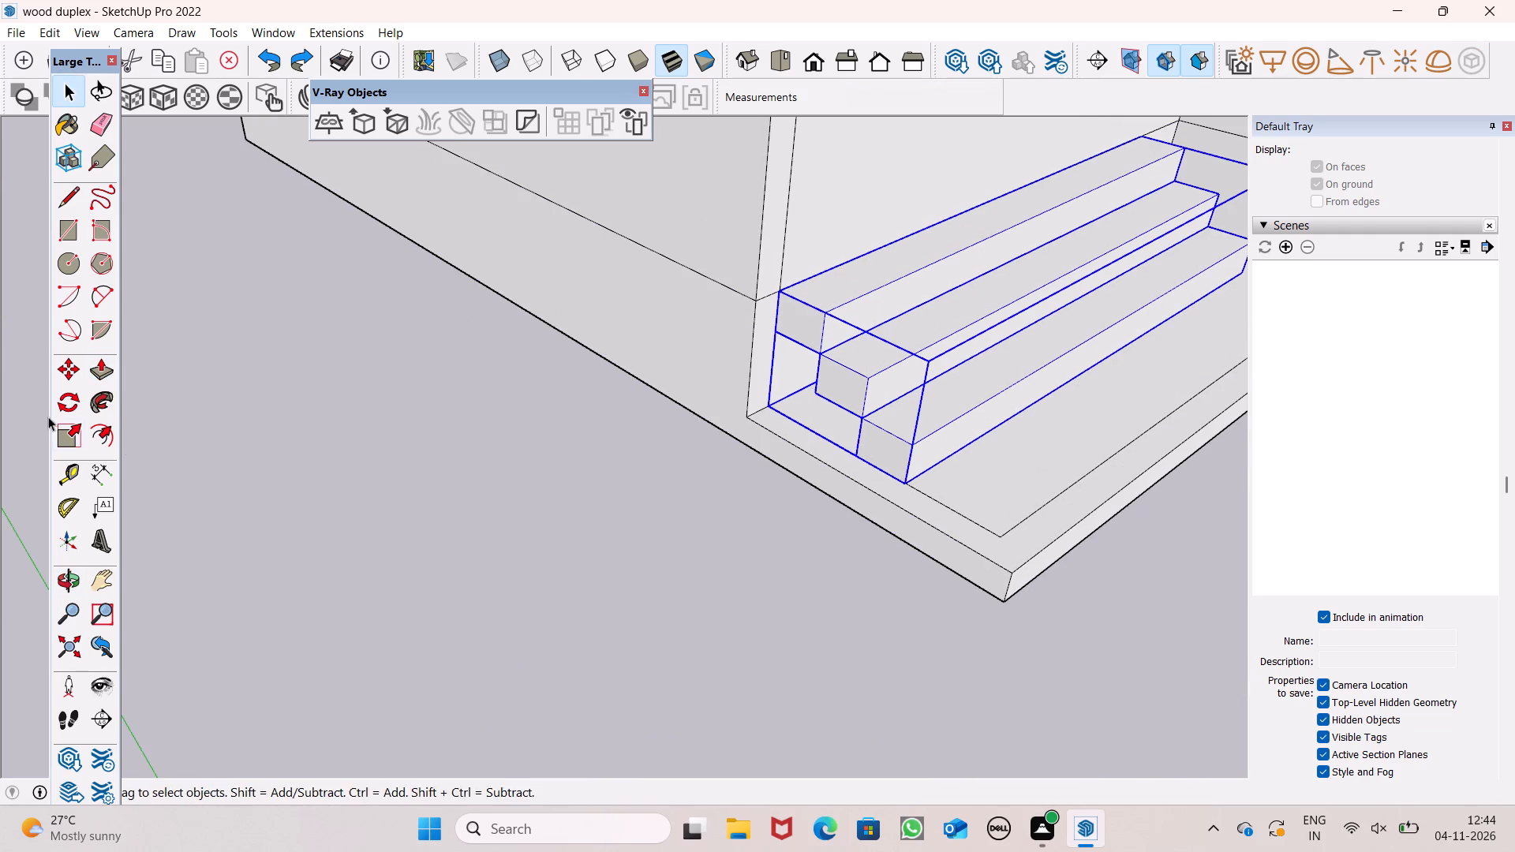
left_click(64, 422)
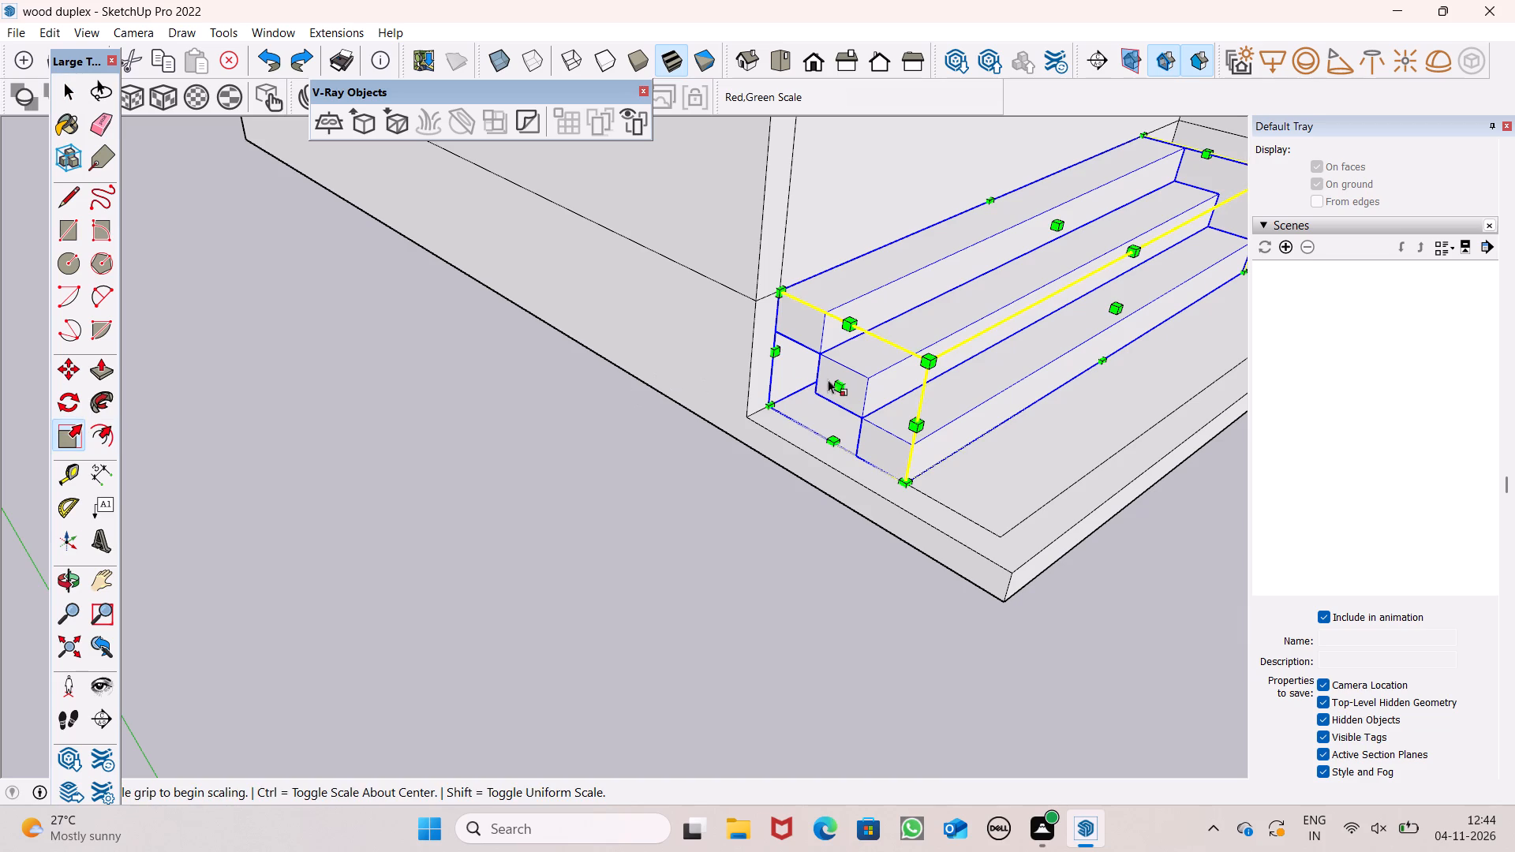
left_click_drag(837, 380, 848, 374)
key("space")
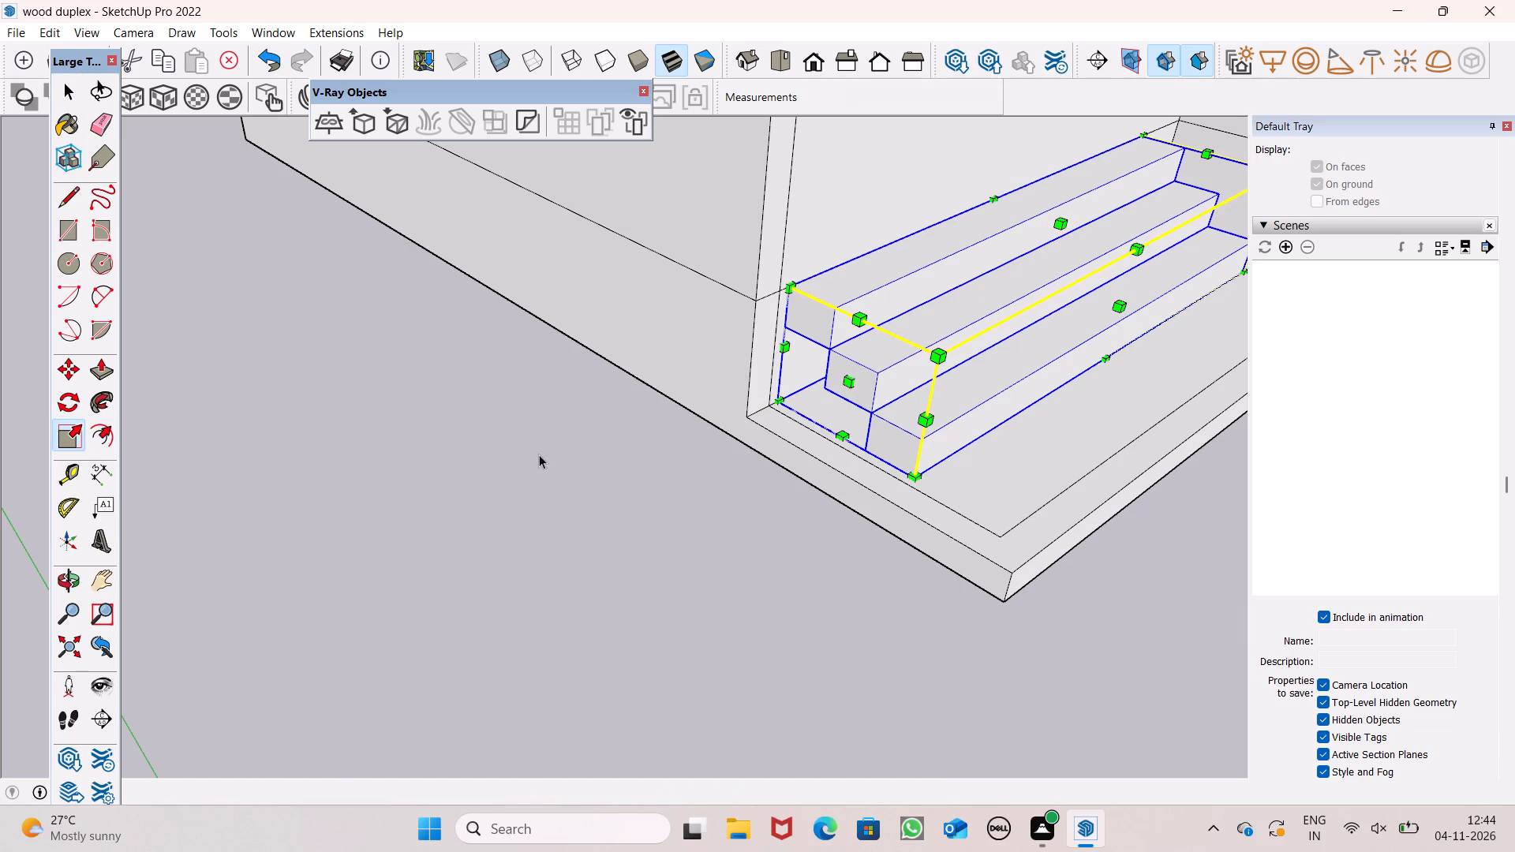
left_click(537, 451)
Explode the grouped ground-floor stair into its separate steps.
scroll(522, 376, "down", 6)
middle_click_drag(526, 392, 566, 426)
scroll(690, 373, "up", 9)
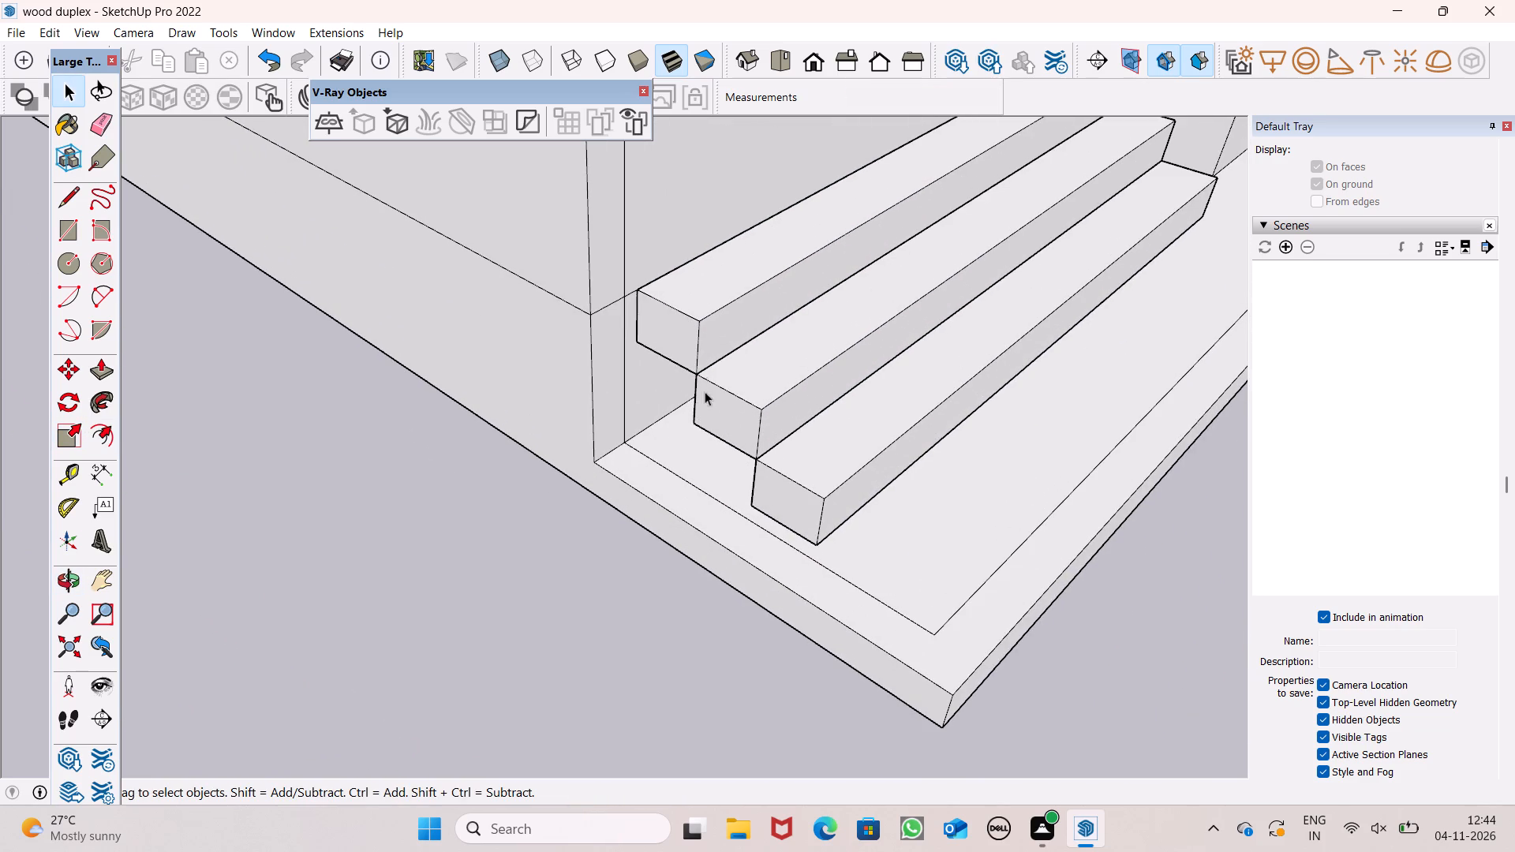
left_click(688, 324)
right_click(757, 405)
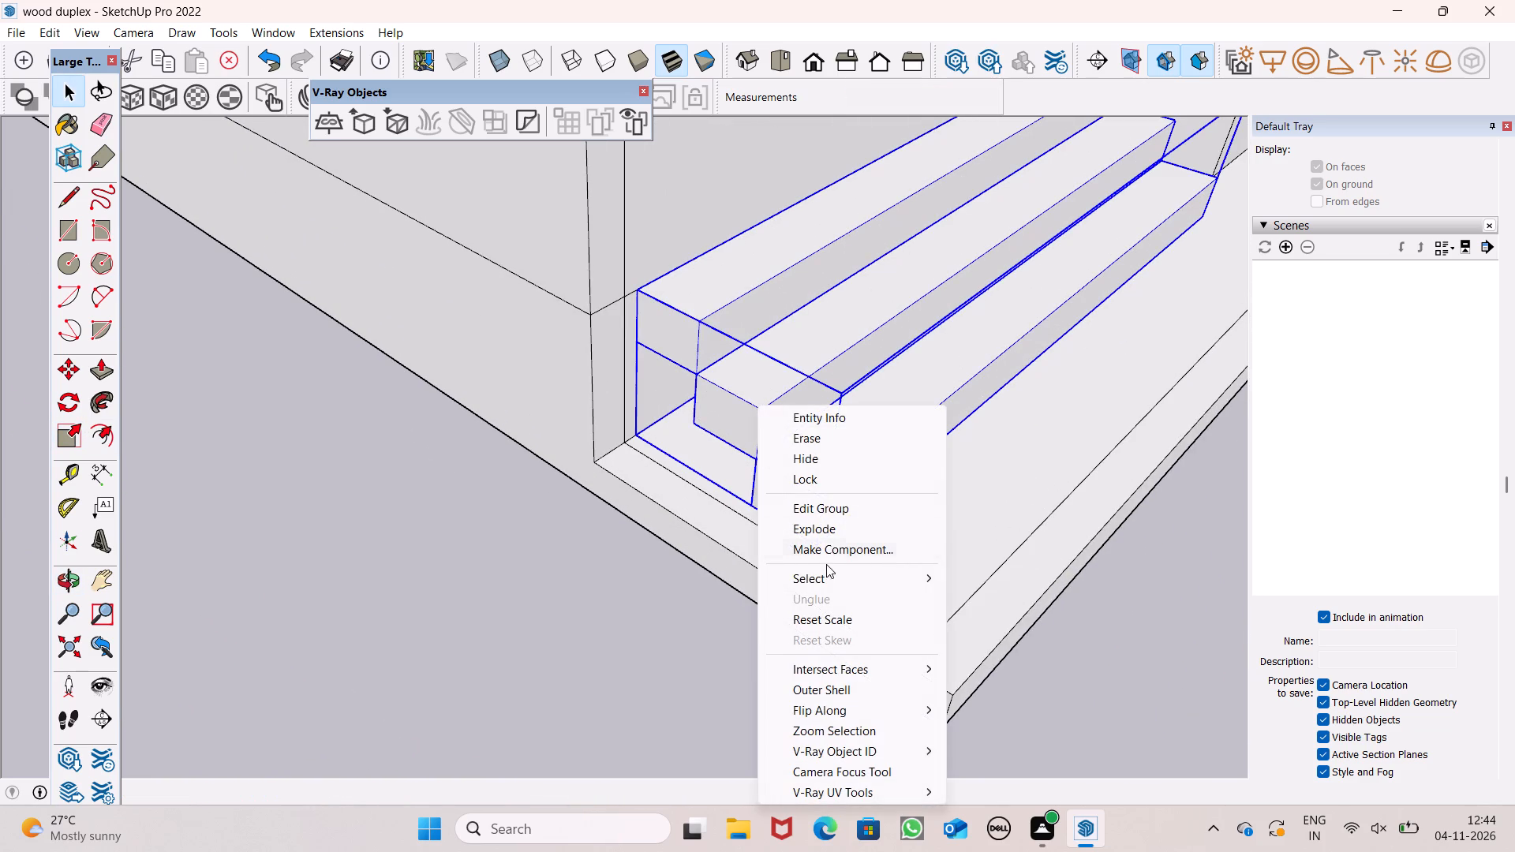
left_click(821, 530)
left_click(652, 577)
Explode the three individual stair steps together into loose geometry.
left_click(750, 322)
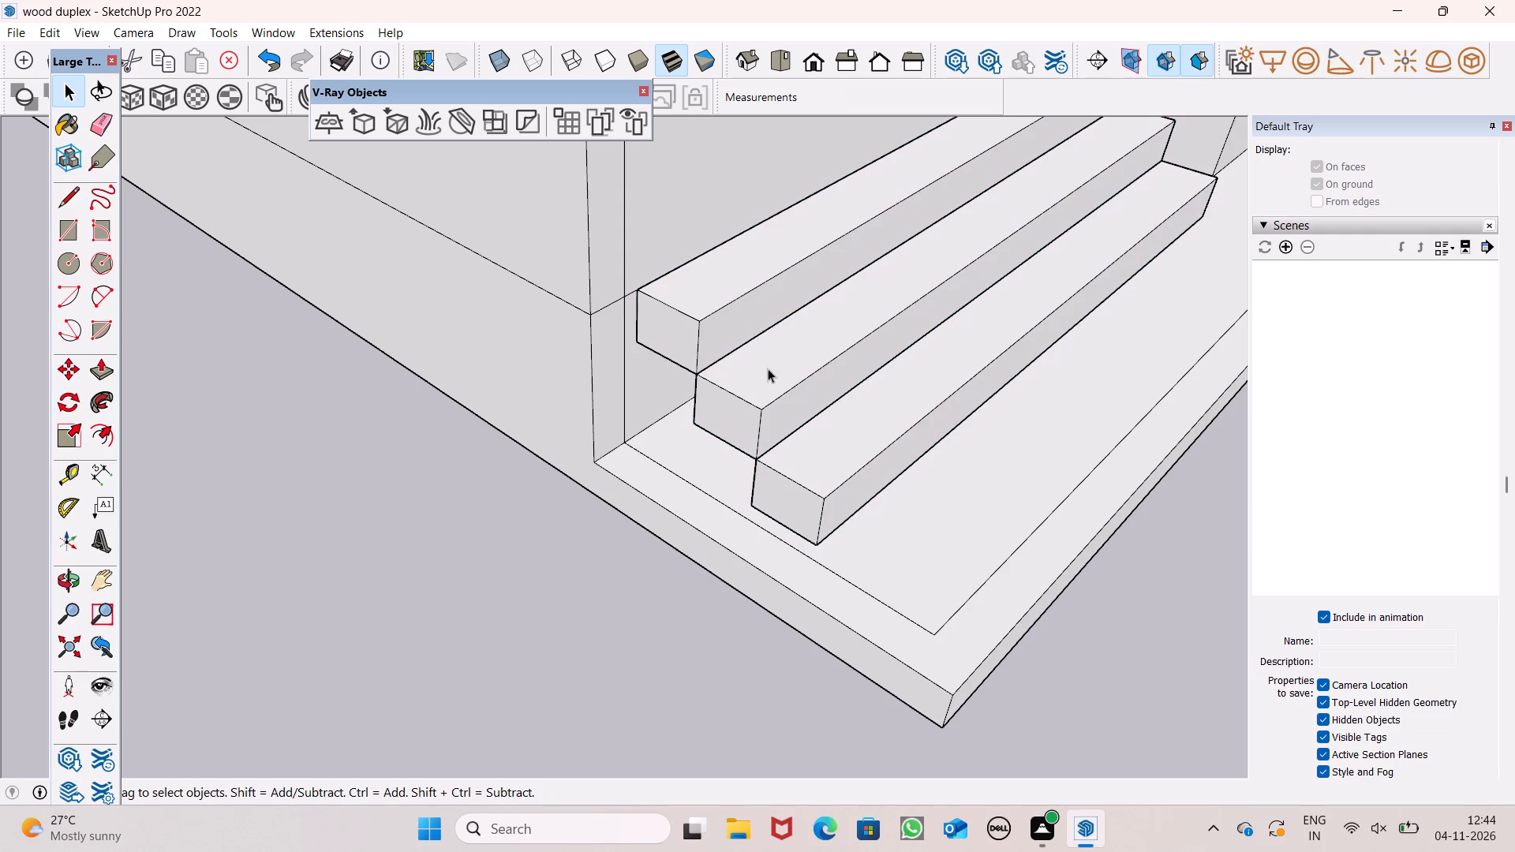
left_click(767, 352, "ctrl")
left_click(824, 453, "ctrl")
right_click(799, 406, "ctrl")
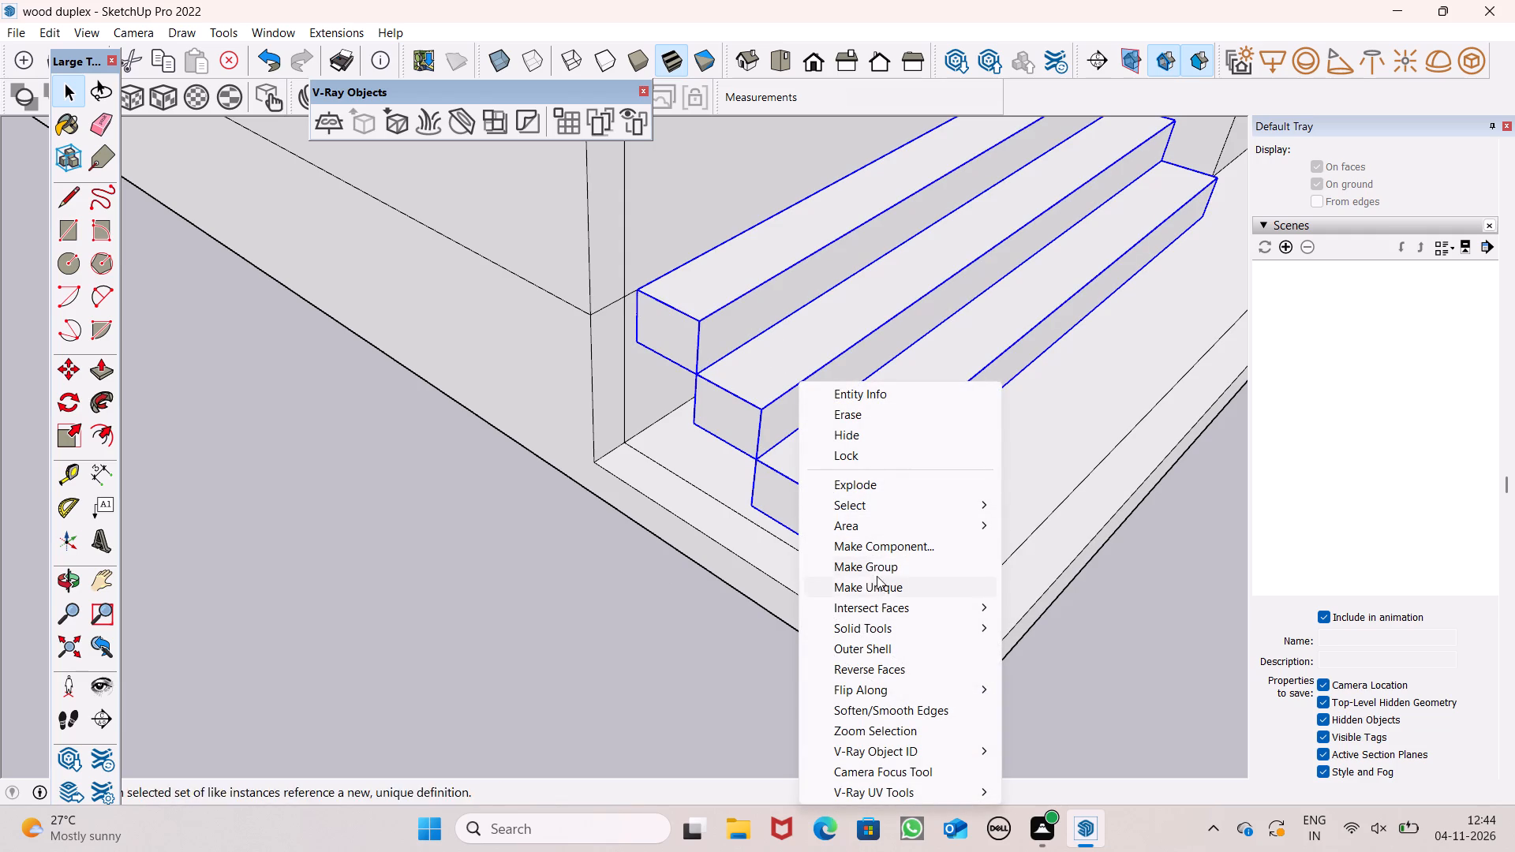
left_click(885, 490, "ctrl")
left_click(559, 521)
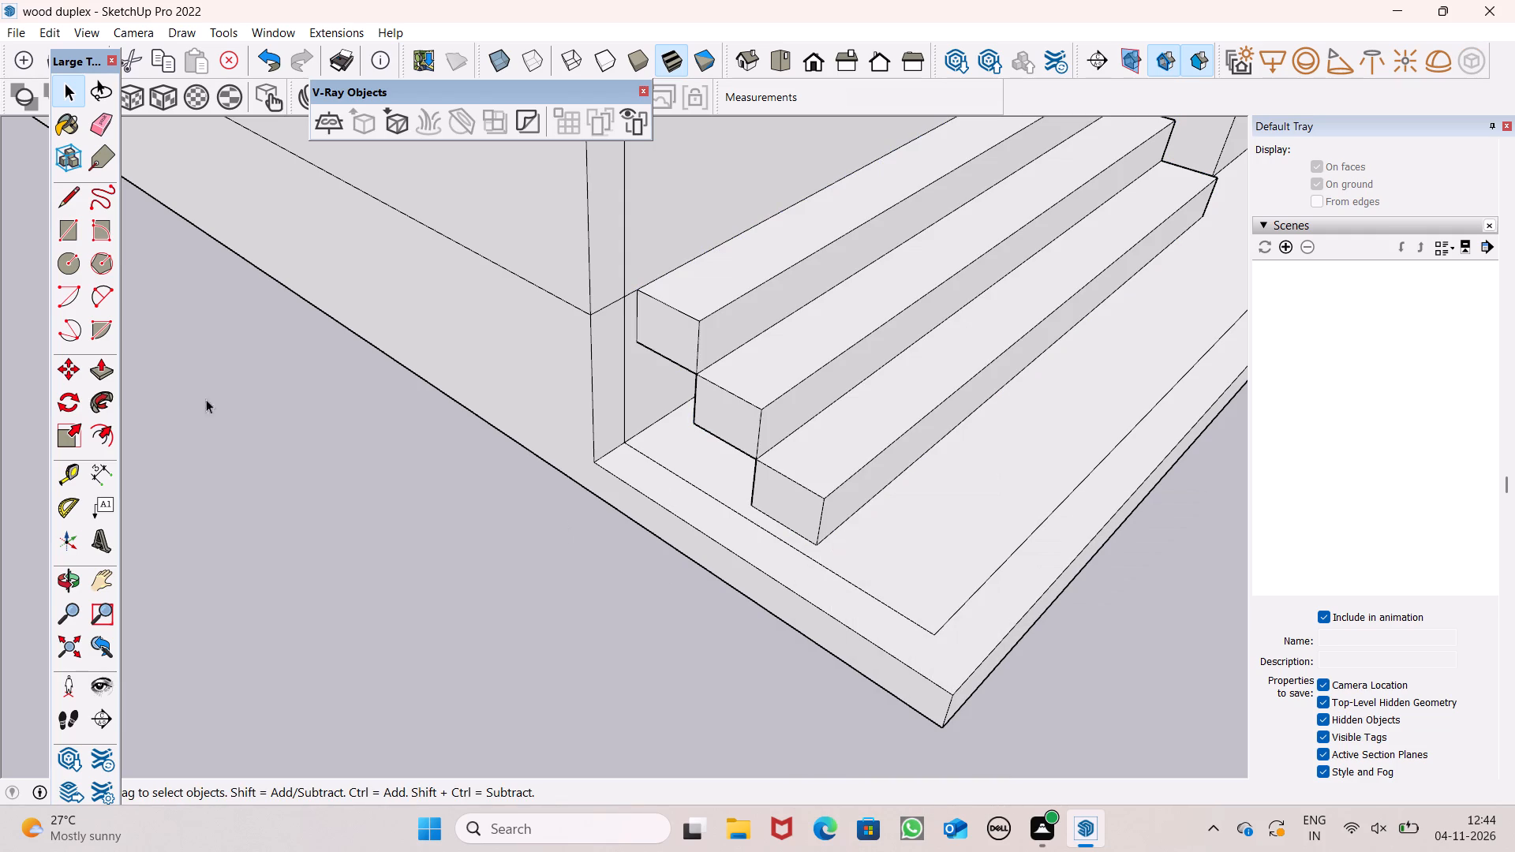
Close the stair's open end with a 2' vertical line below the top step and an about 2' 7 11/16" line to the bottom step's back corner.
left_click(67, 201)
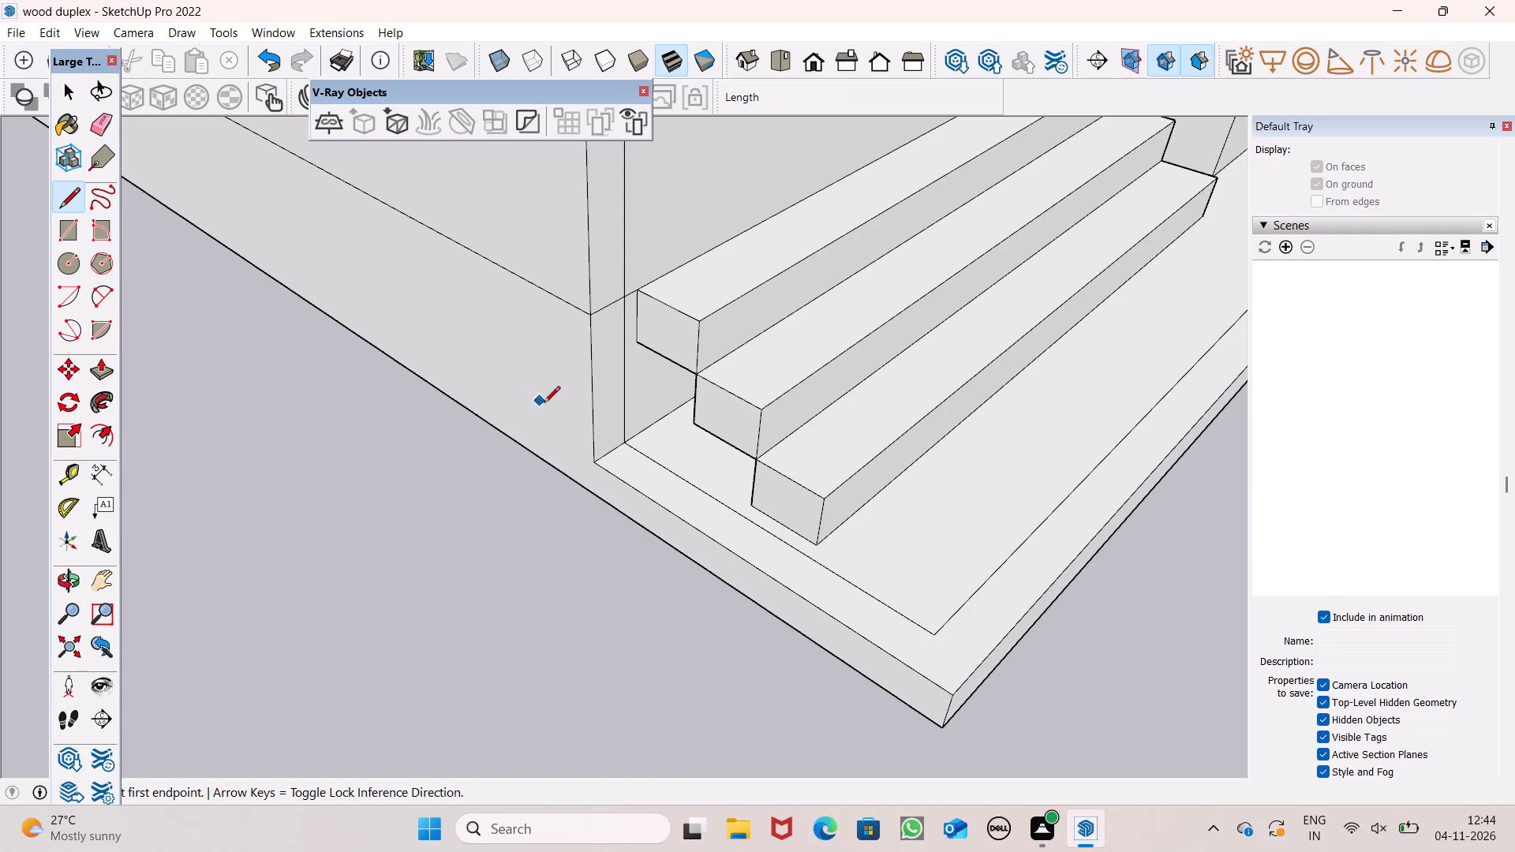
left_click(635, 346)
left_click(640, 435)
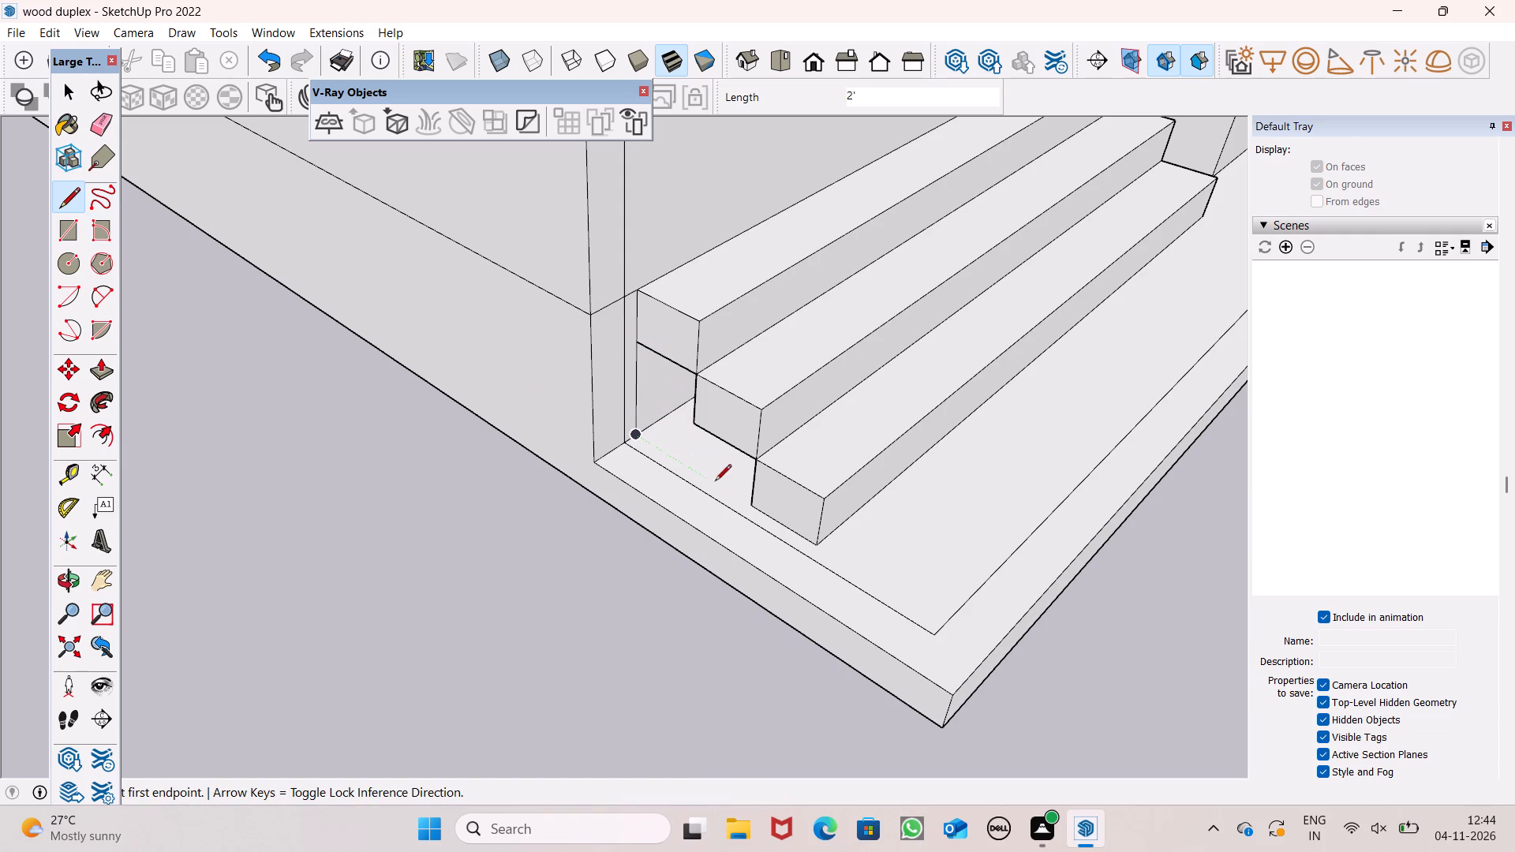
left_click_drag(753, 506, 746, 498)
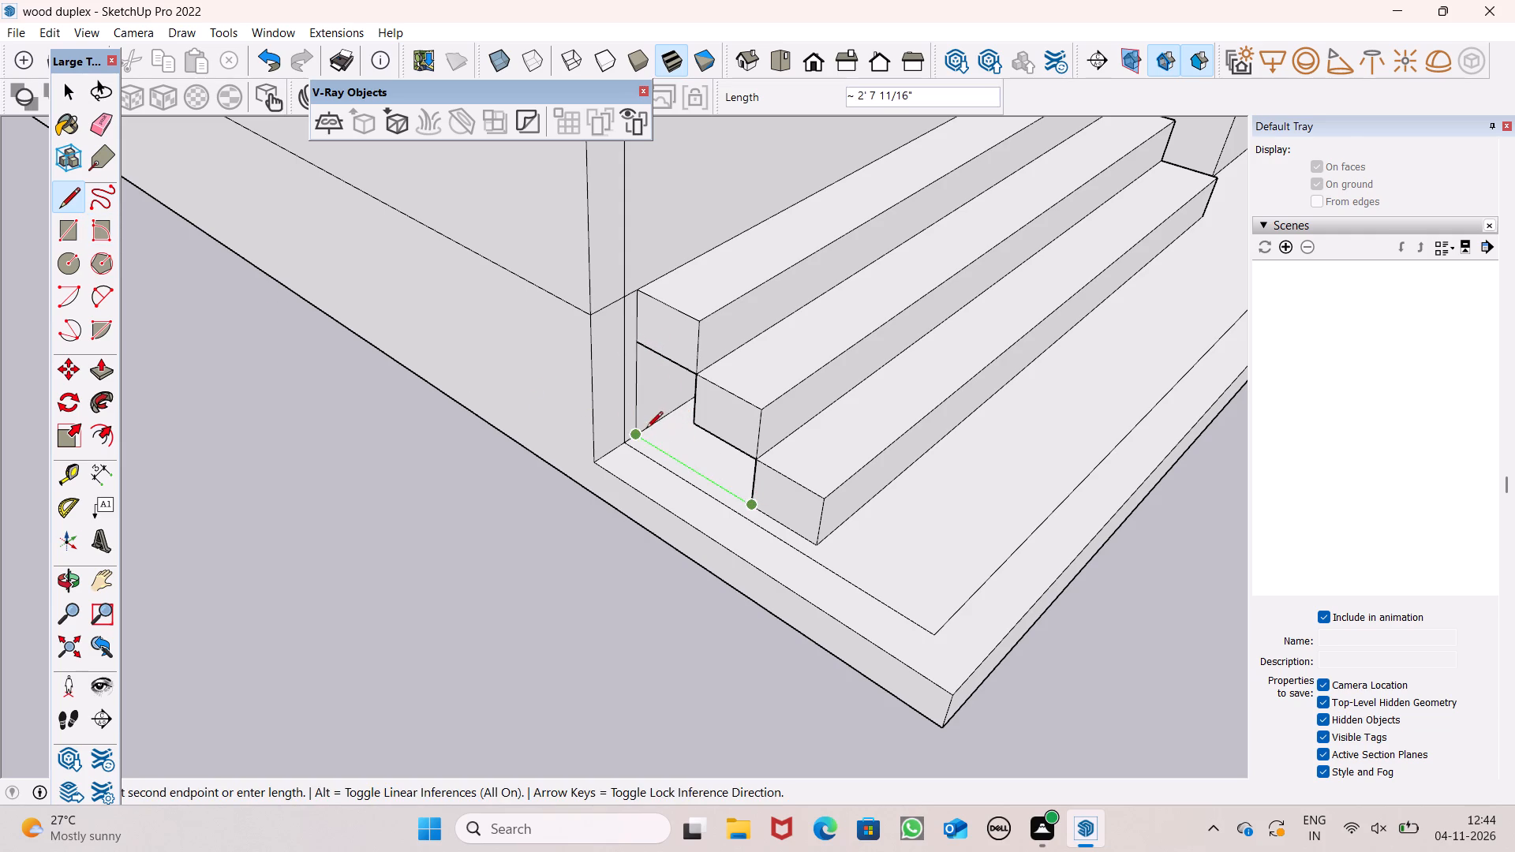
left_click(645, 429)
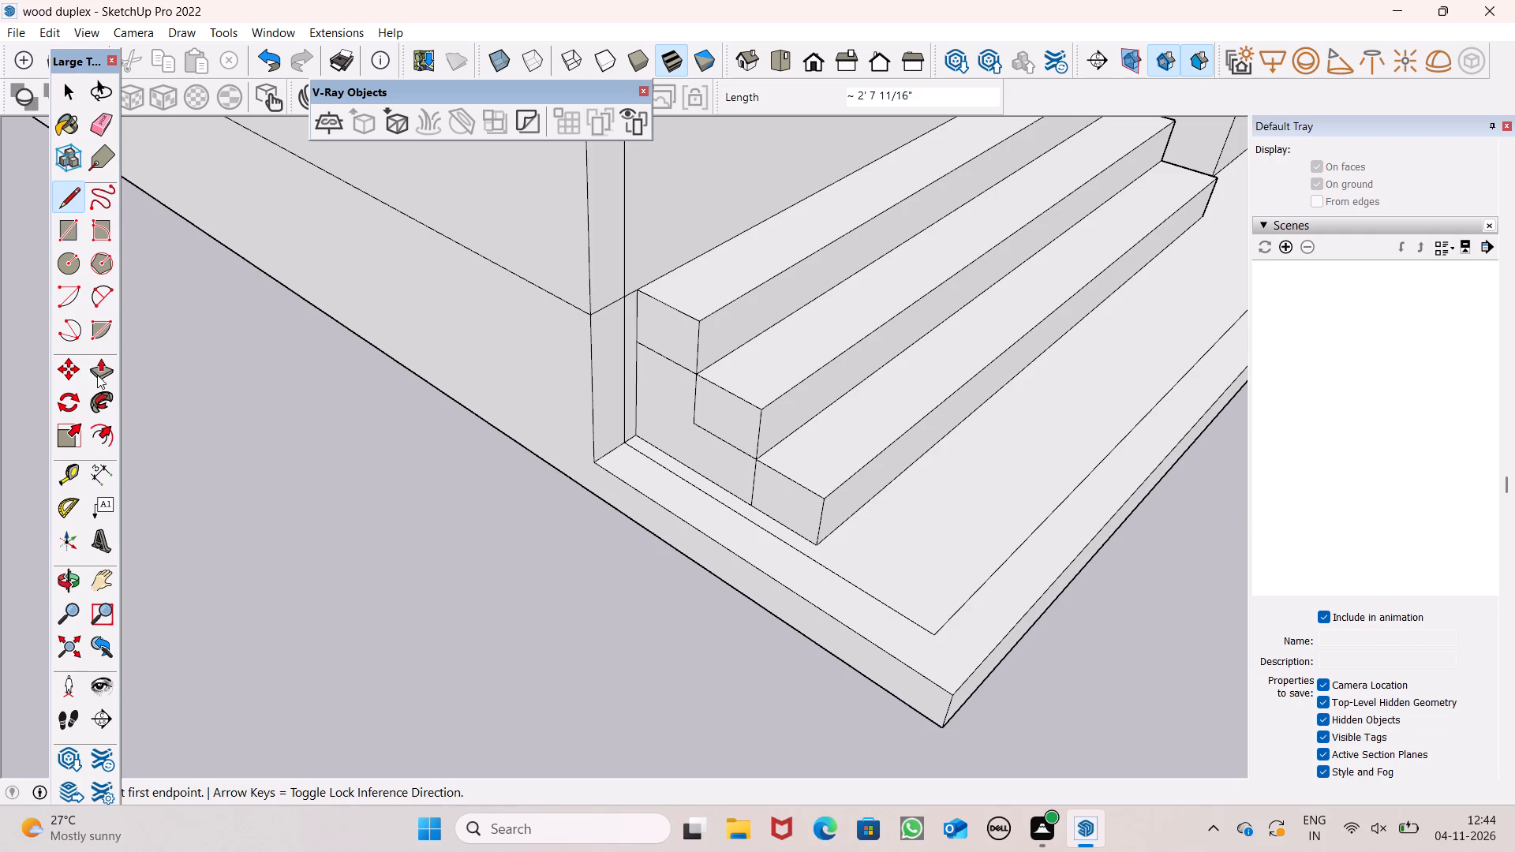
Push/Pull the new face beneath the steps about 15' 5 1/4" along the stair to its far end.
left_click(98, 366)
scroll(578, 290, "down", 7)
middle_click_drag(770, 362, 0, 120)
scroll(568, 243, "up", 1)
middle_click_drag(568, 243, 450, 284)
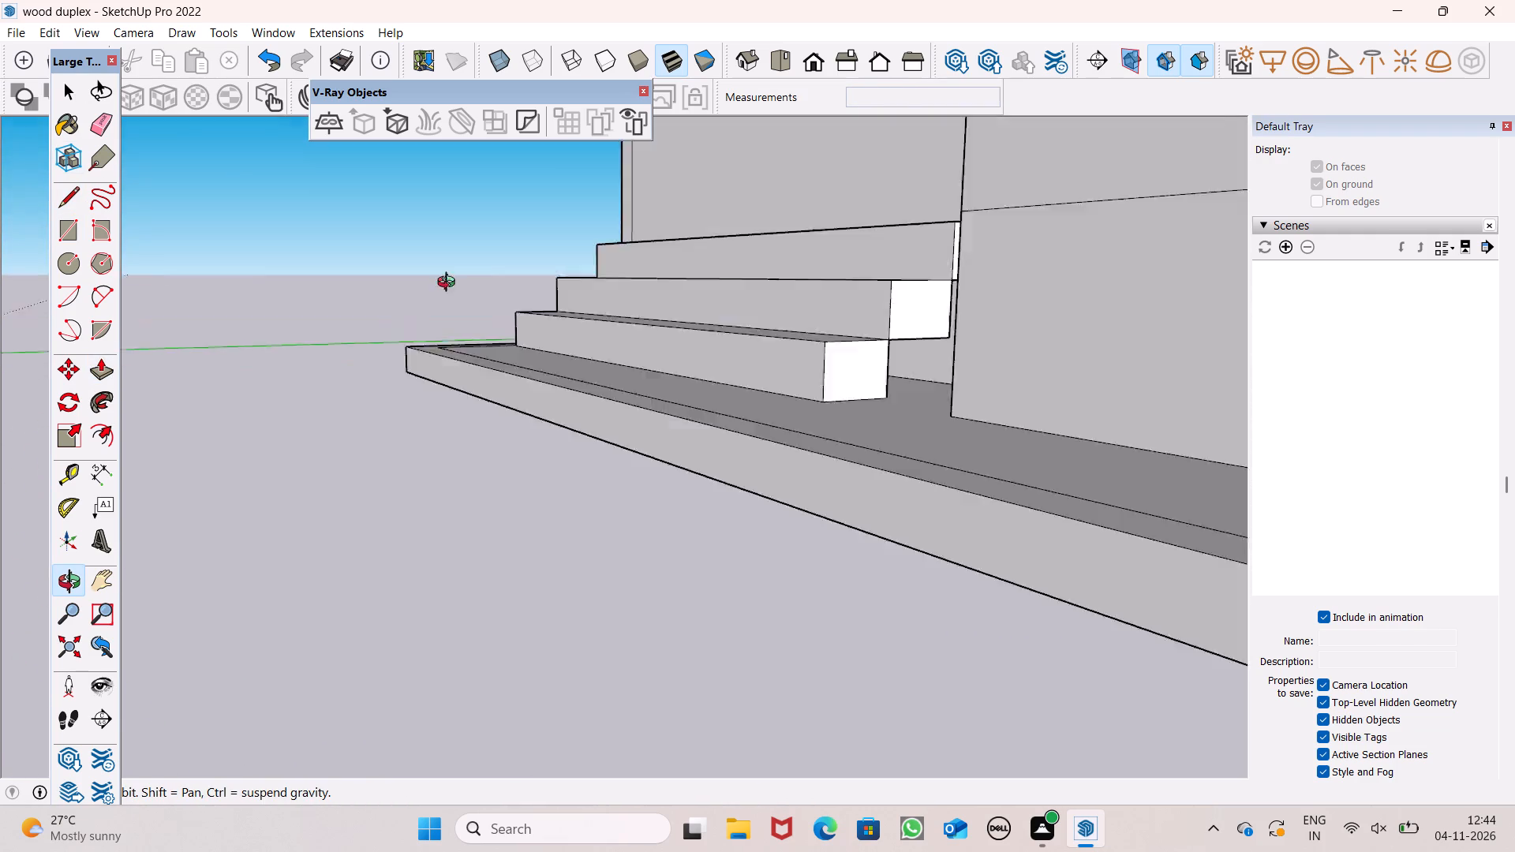
middle_click_drag(450, 284, 461, 273)
scroll(739, 366, "up", 9)
middle_click_drag(867, 382, 841, 379)
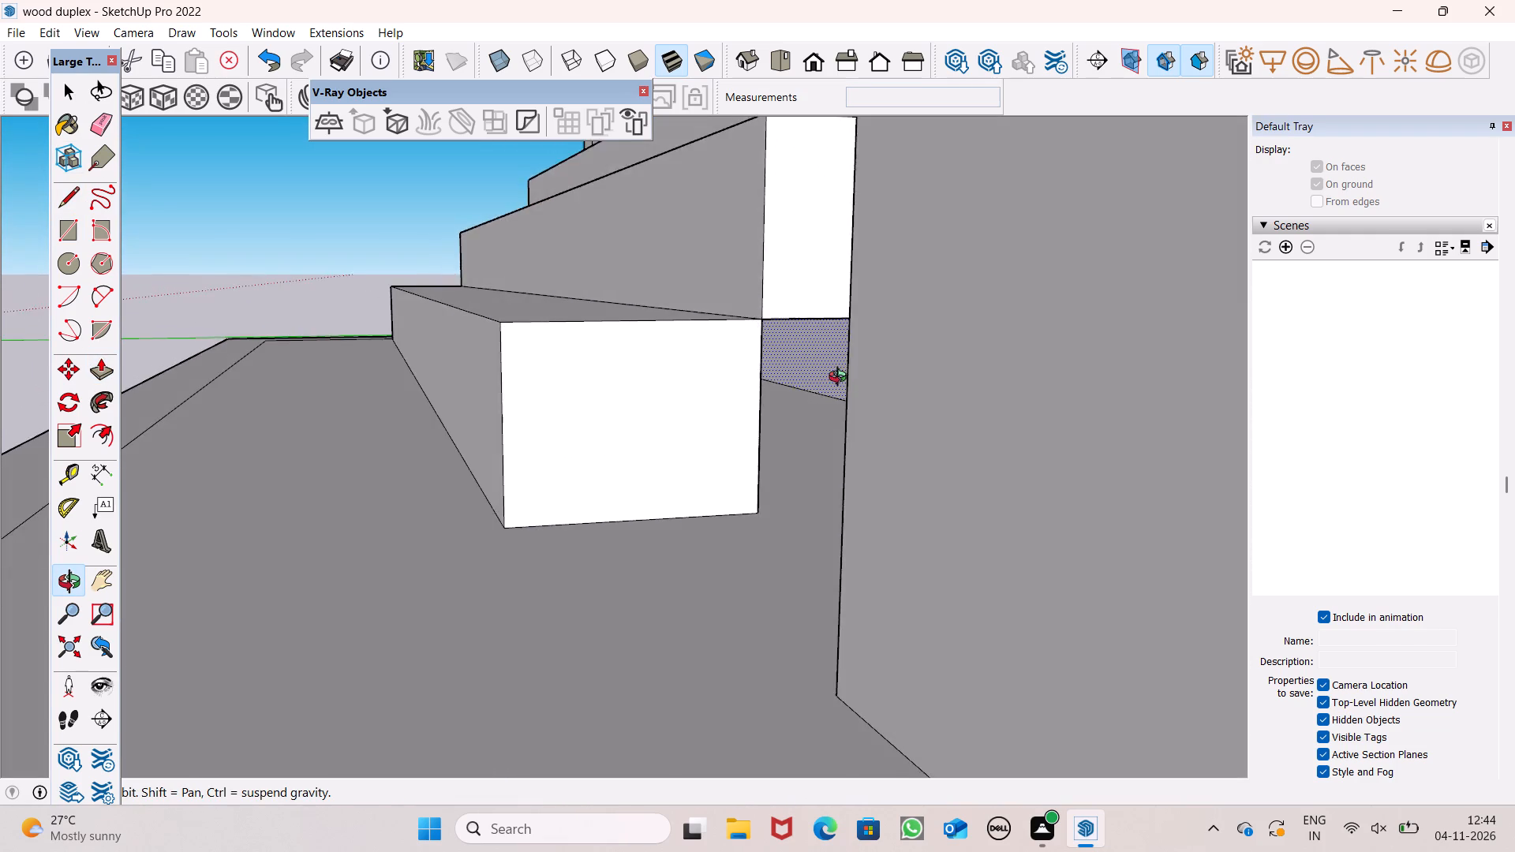
middle_click_drag(841, 379, 847, 390)
scroll(724, 467, "up", 9)
middle_click_drag(899, 523, 875, 523)
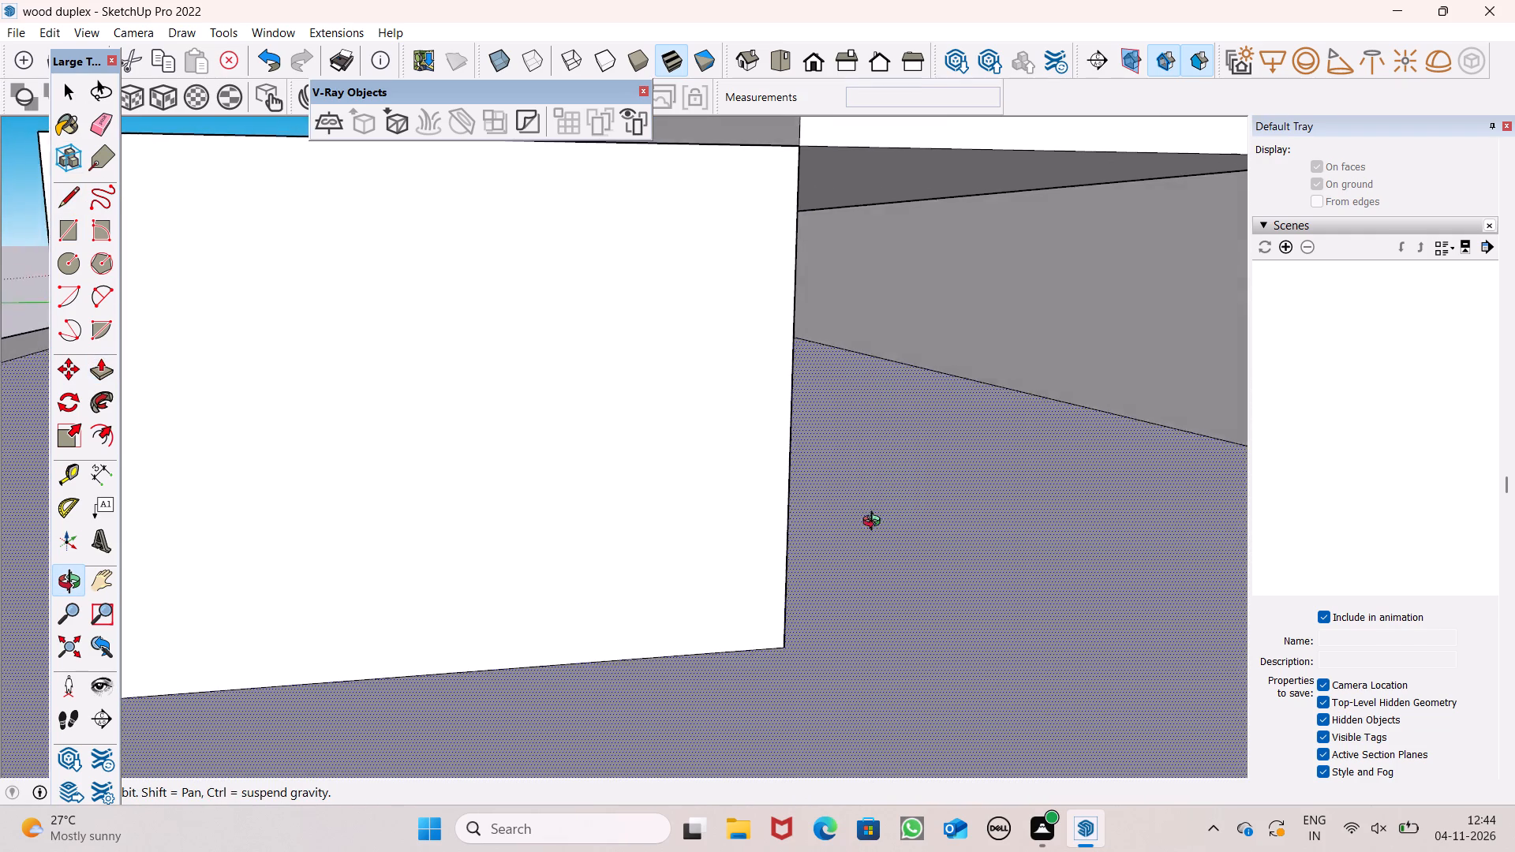
middle_click_drag(875, 523, 744, 520)
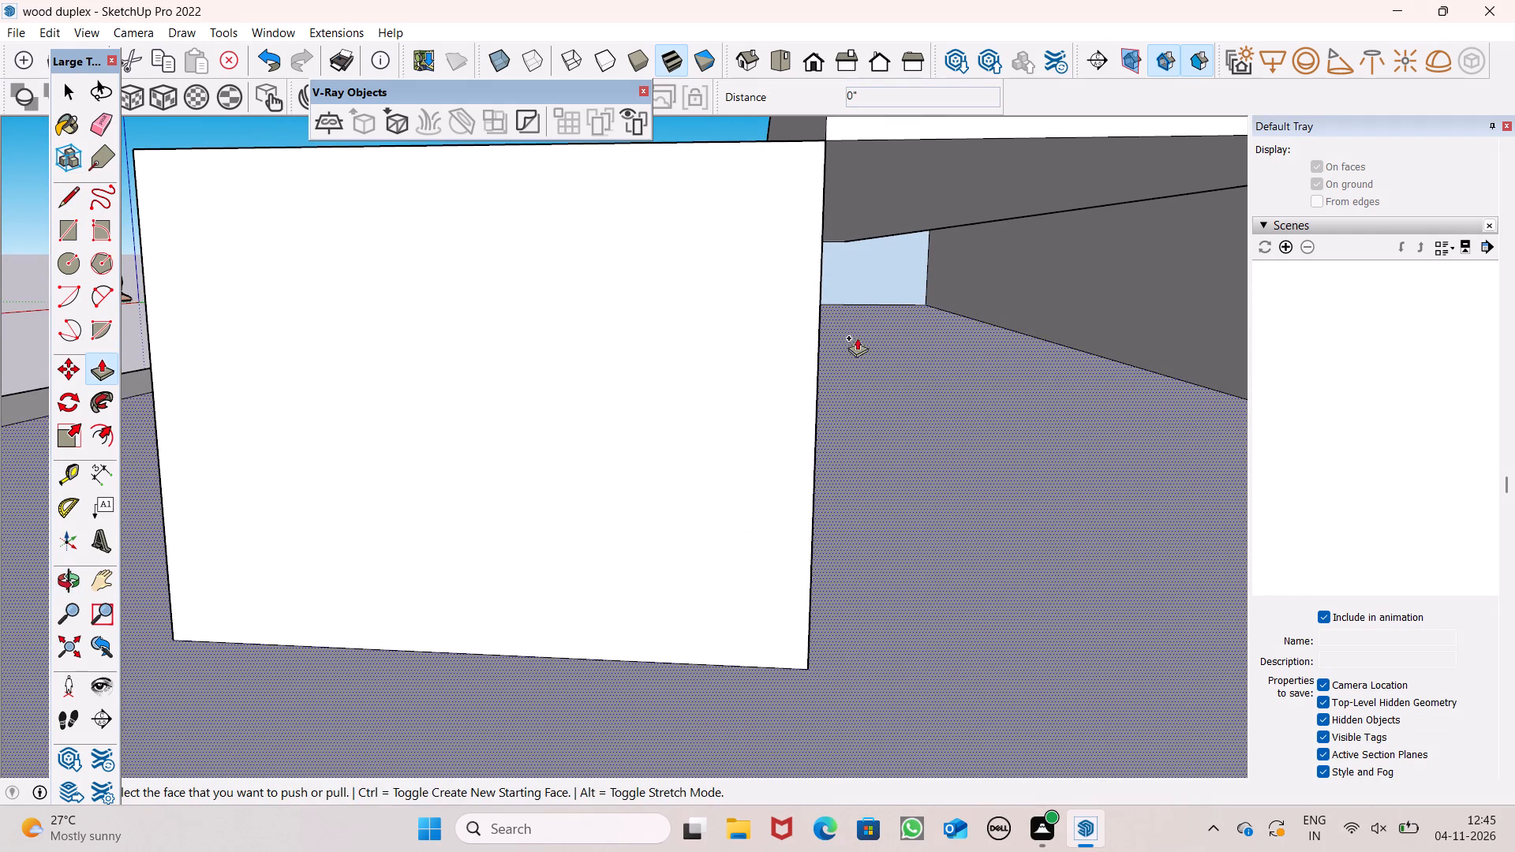
left_click_drag(849, 271, 812, 505)
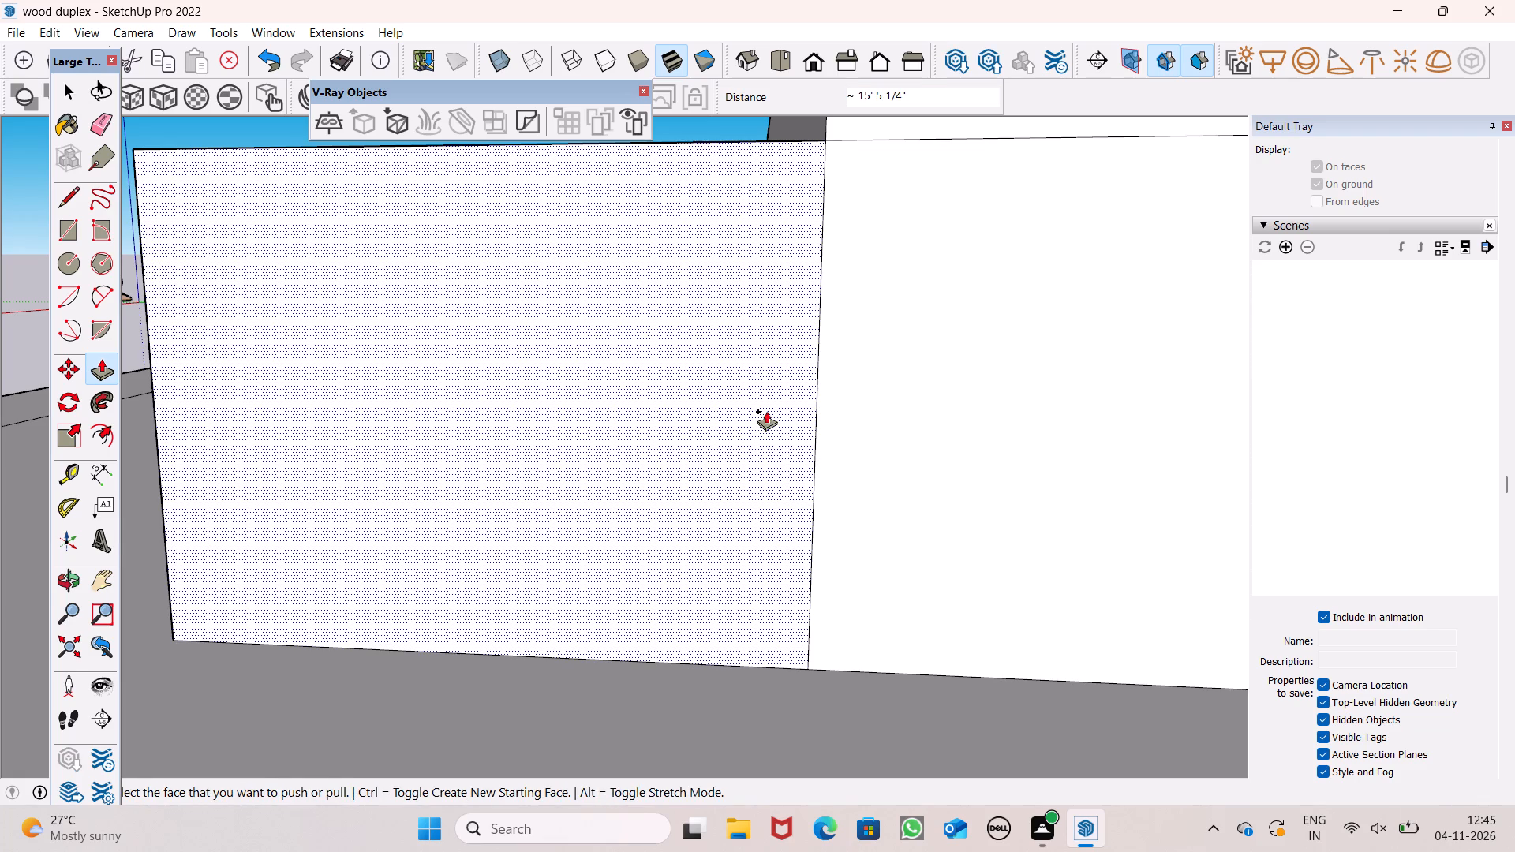
key("space")
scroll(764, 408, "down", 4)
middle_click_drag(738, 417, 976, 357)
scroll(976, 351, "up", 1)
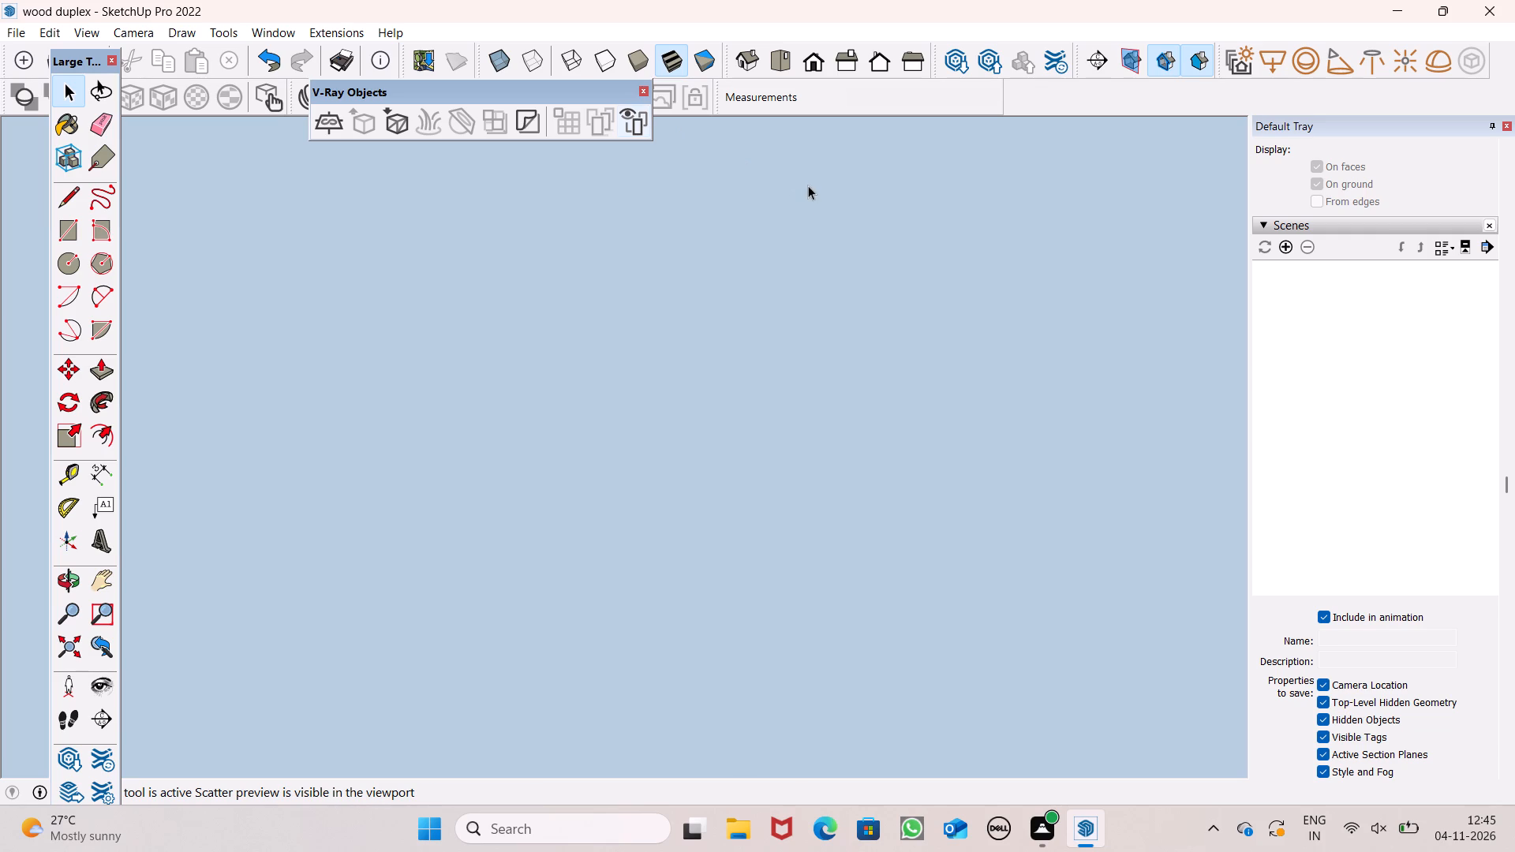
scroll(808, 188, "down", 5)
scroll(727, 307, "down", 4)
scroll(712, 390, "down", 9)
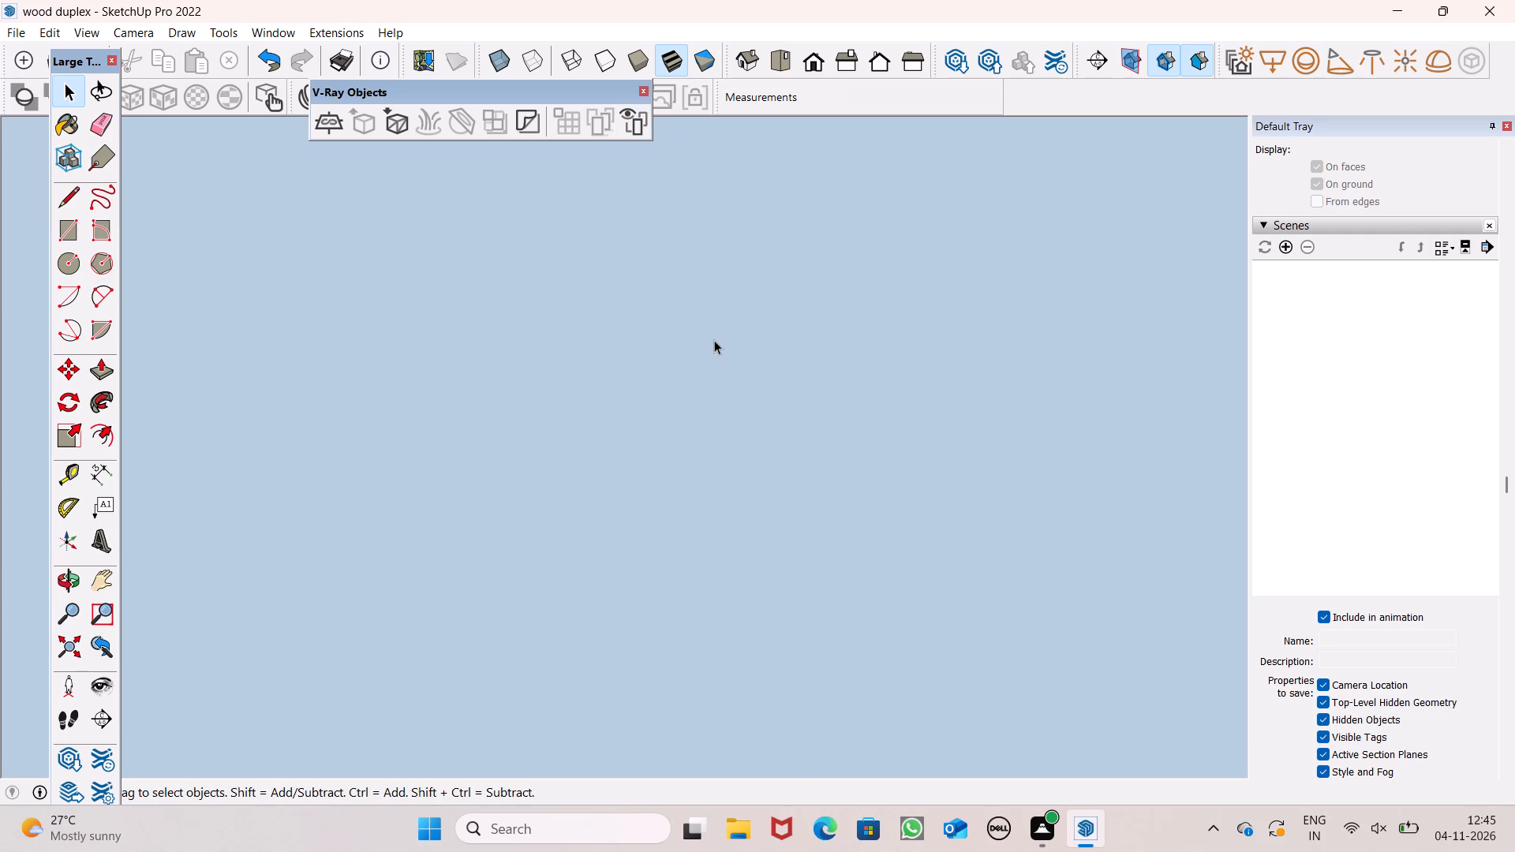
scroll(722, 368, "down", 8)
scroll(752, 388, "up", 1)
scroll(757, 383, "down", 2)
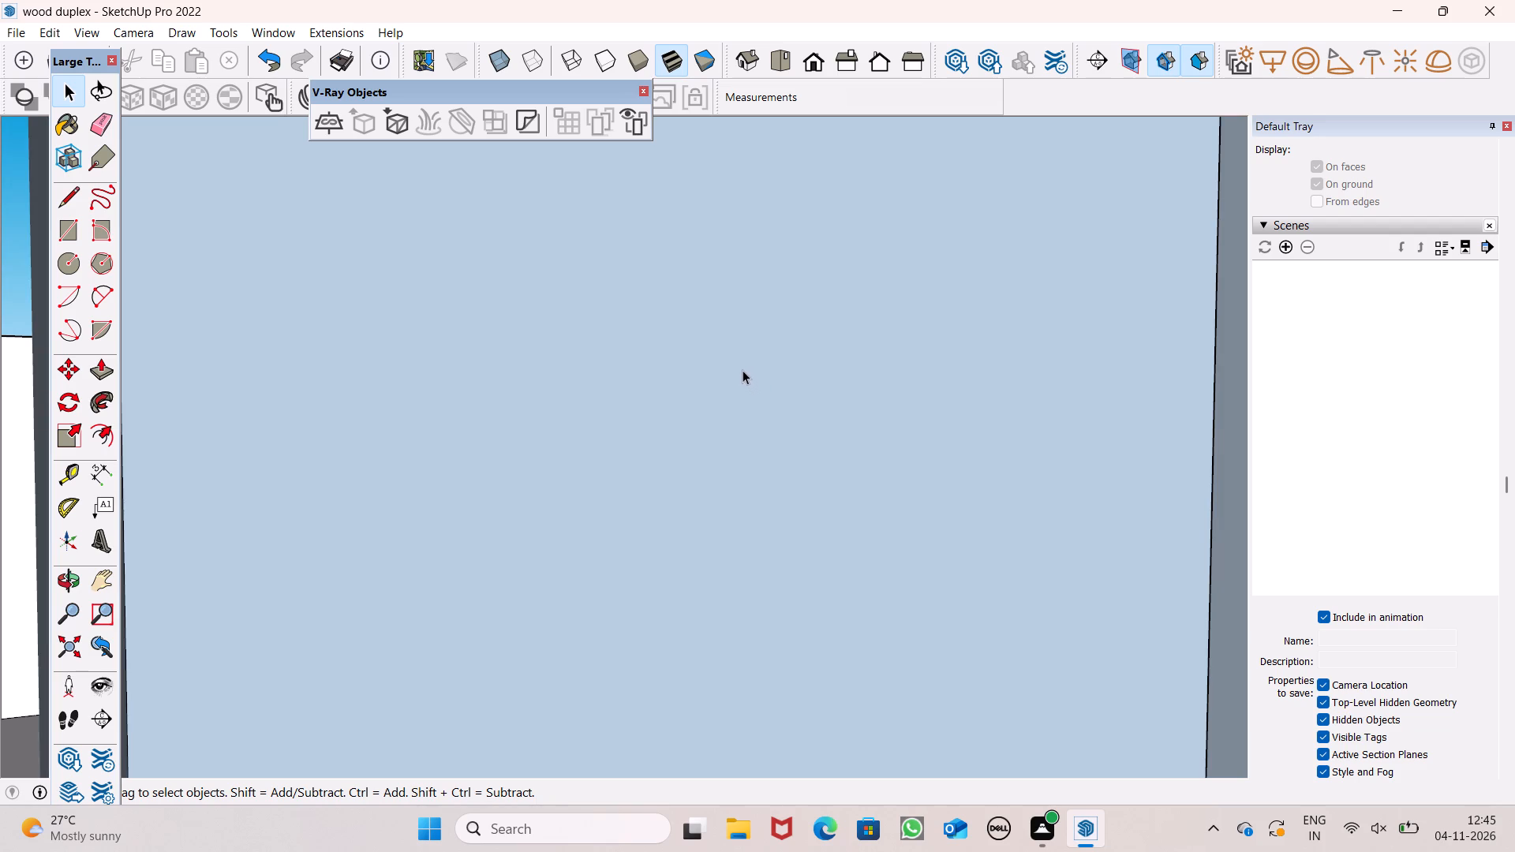
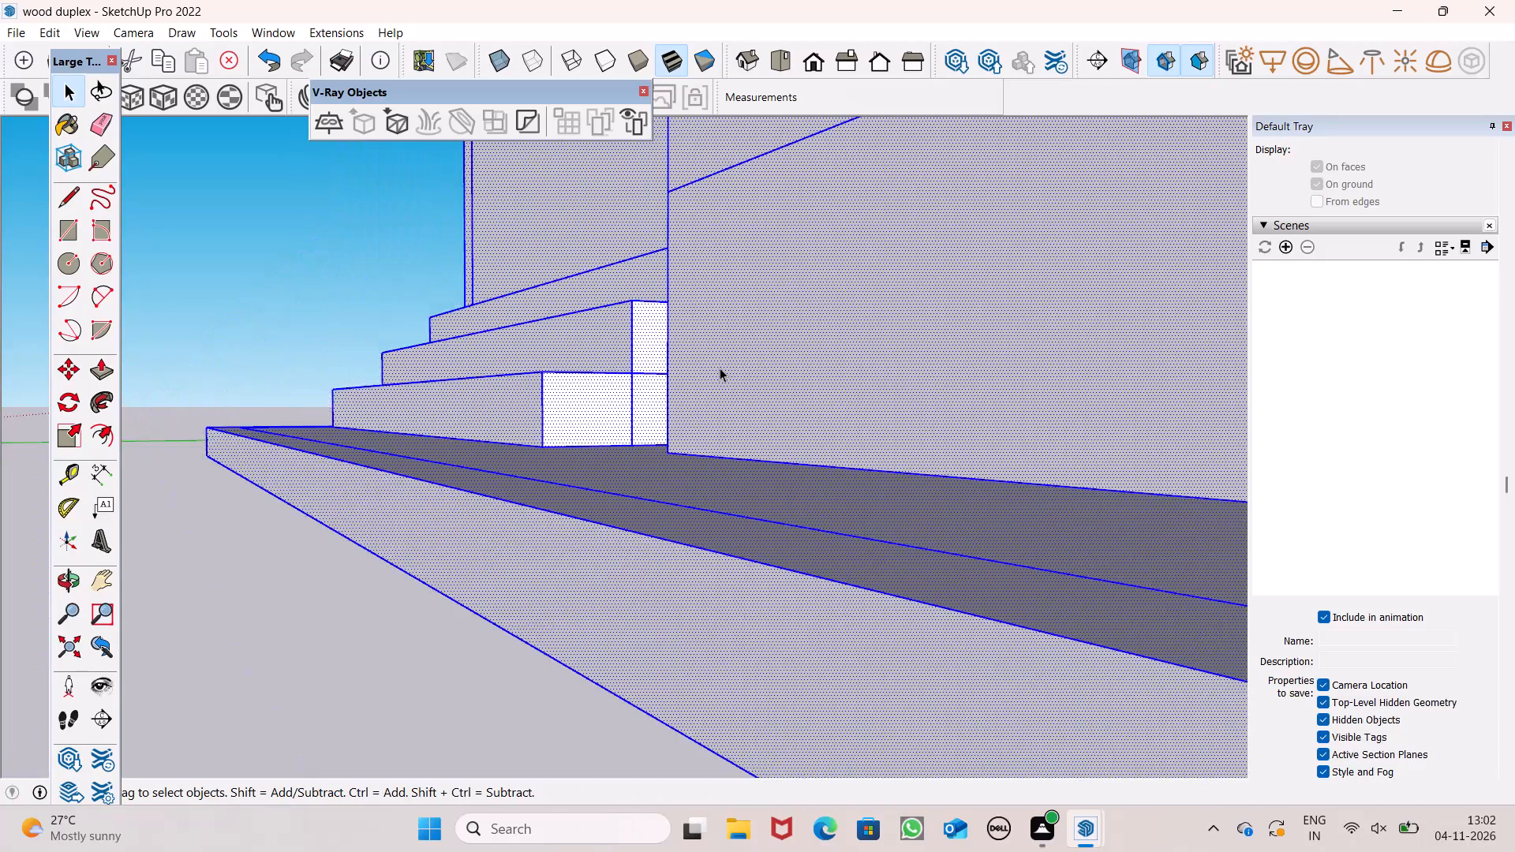
Clear the selection and examine the filled-in ground-floor stair from the front and its open end.
scroll(720, 368, "up", 1)
scroll(720, 368, "down", 13)
left_click(589, 447)
scroll(608, 470, "down", 5)
middle_click_drag(649, 480, 1244, 621)
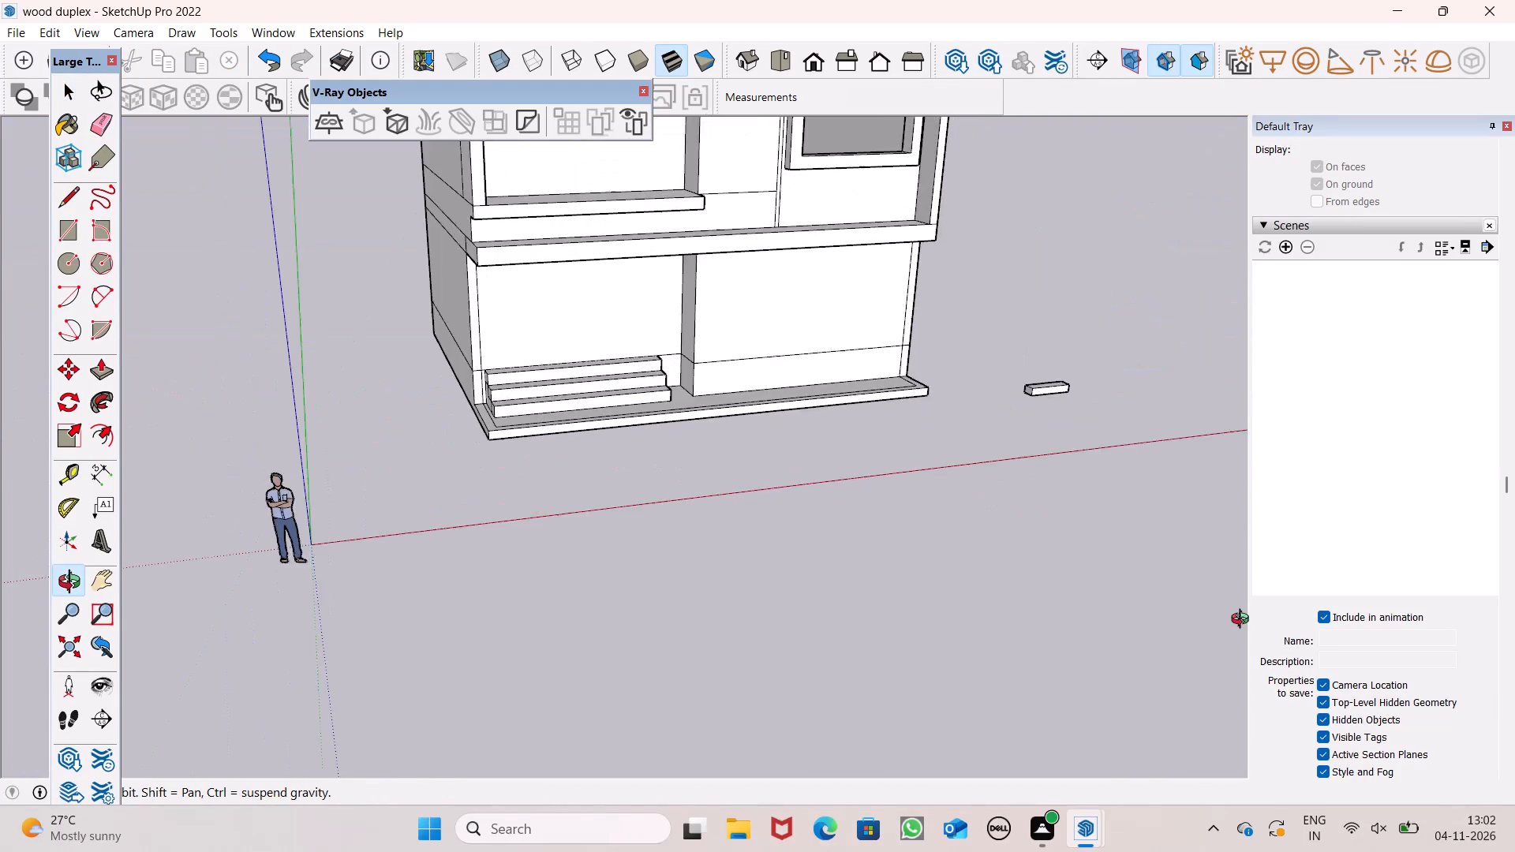
middle_click_drag(1244, 621, 1117, 622)
scroll(712, 377, "up", 5)
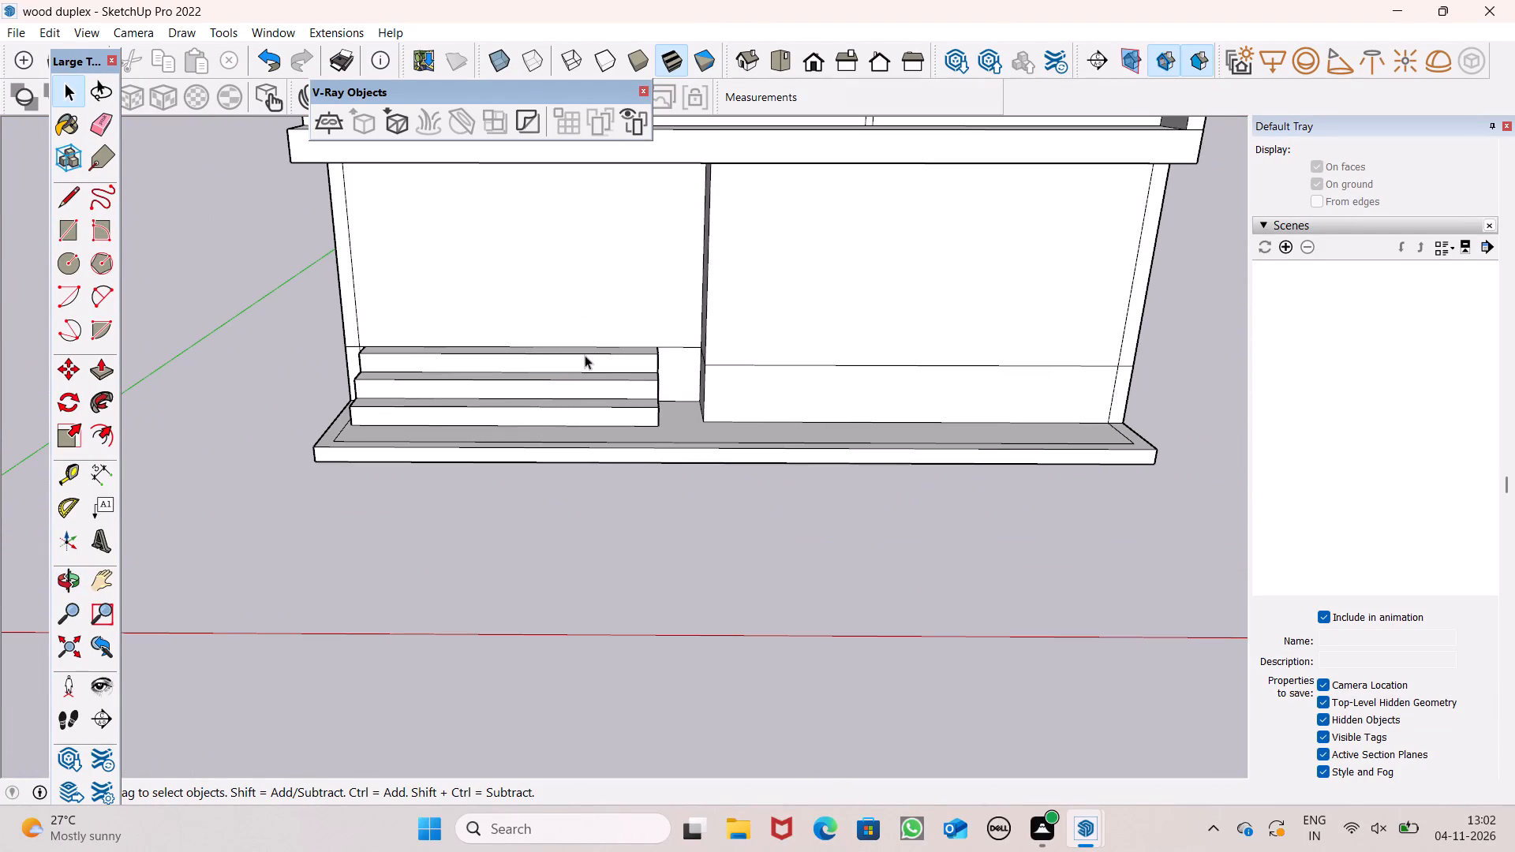
left_click(585, 353)
middle_click_drag(662, 456, 561, 464)
scroll(557, 464, "up", 1)
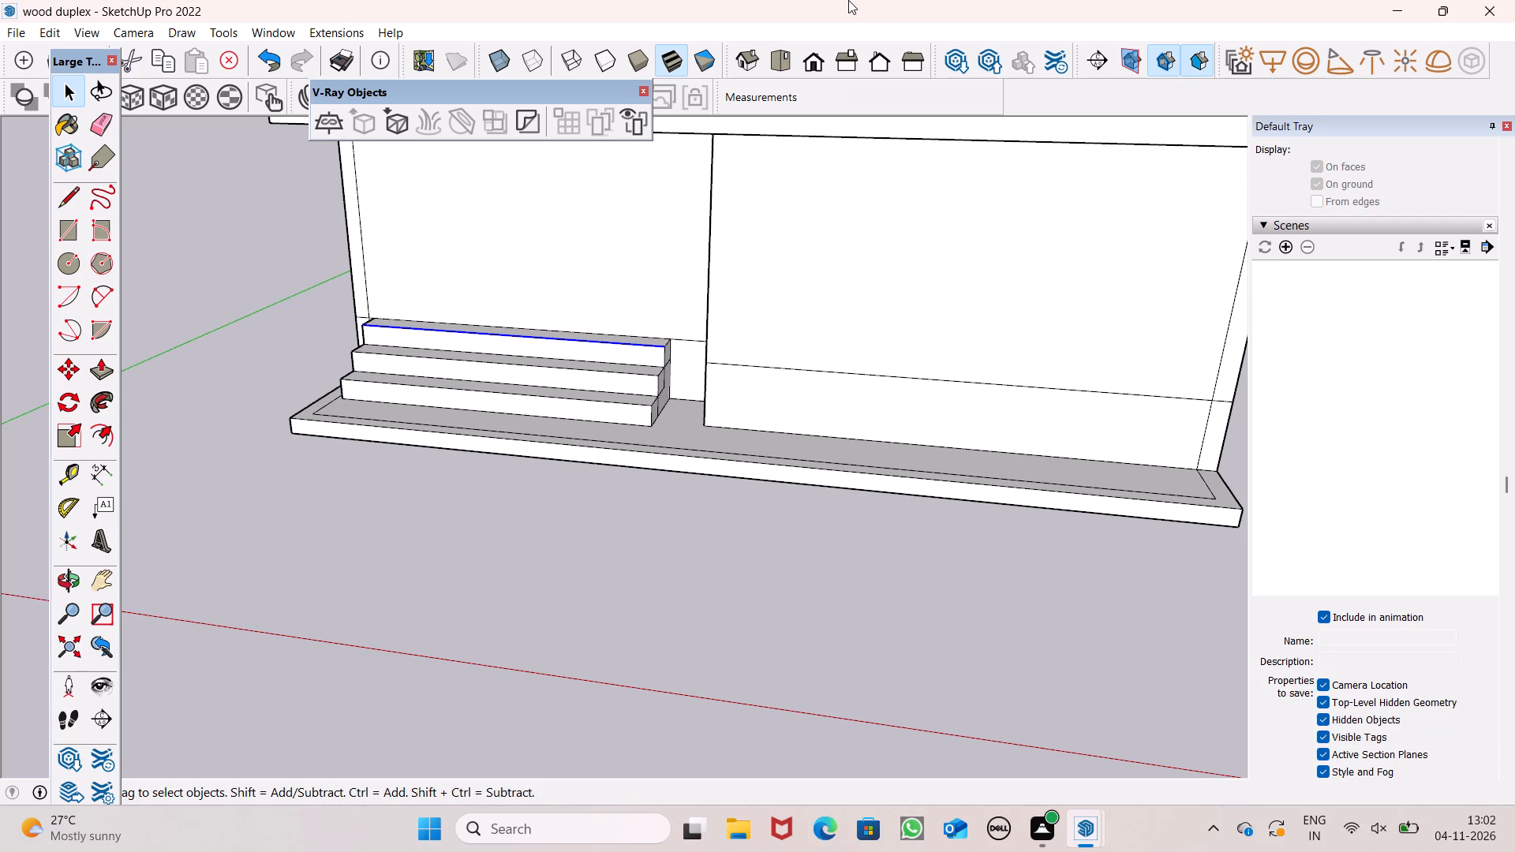
middle_click_drag(533, 622, 452, 598)
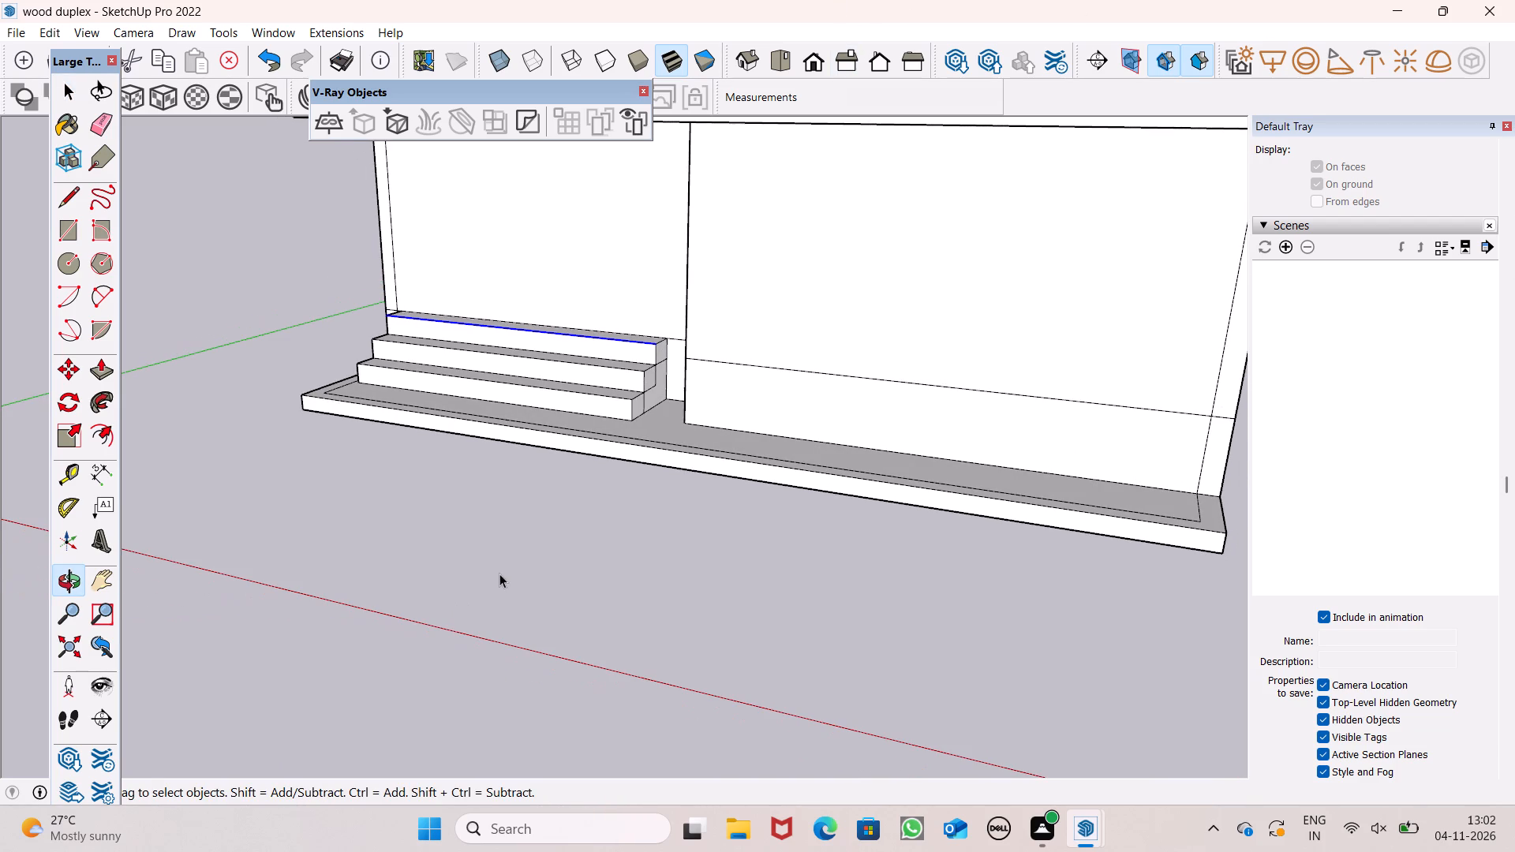
left_click(505, 566)
Erase the leftover dividing edges between the steps on the stair's end face nearest the projecting wall.
scroll(577, 186, "up", 2)
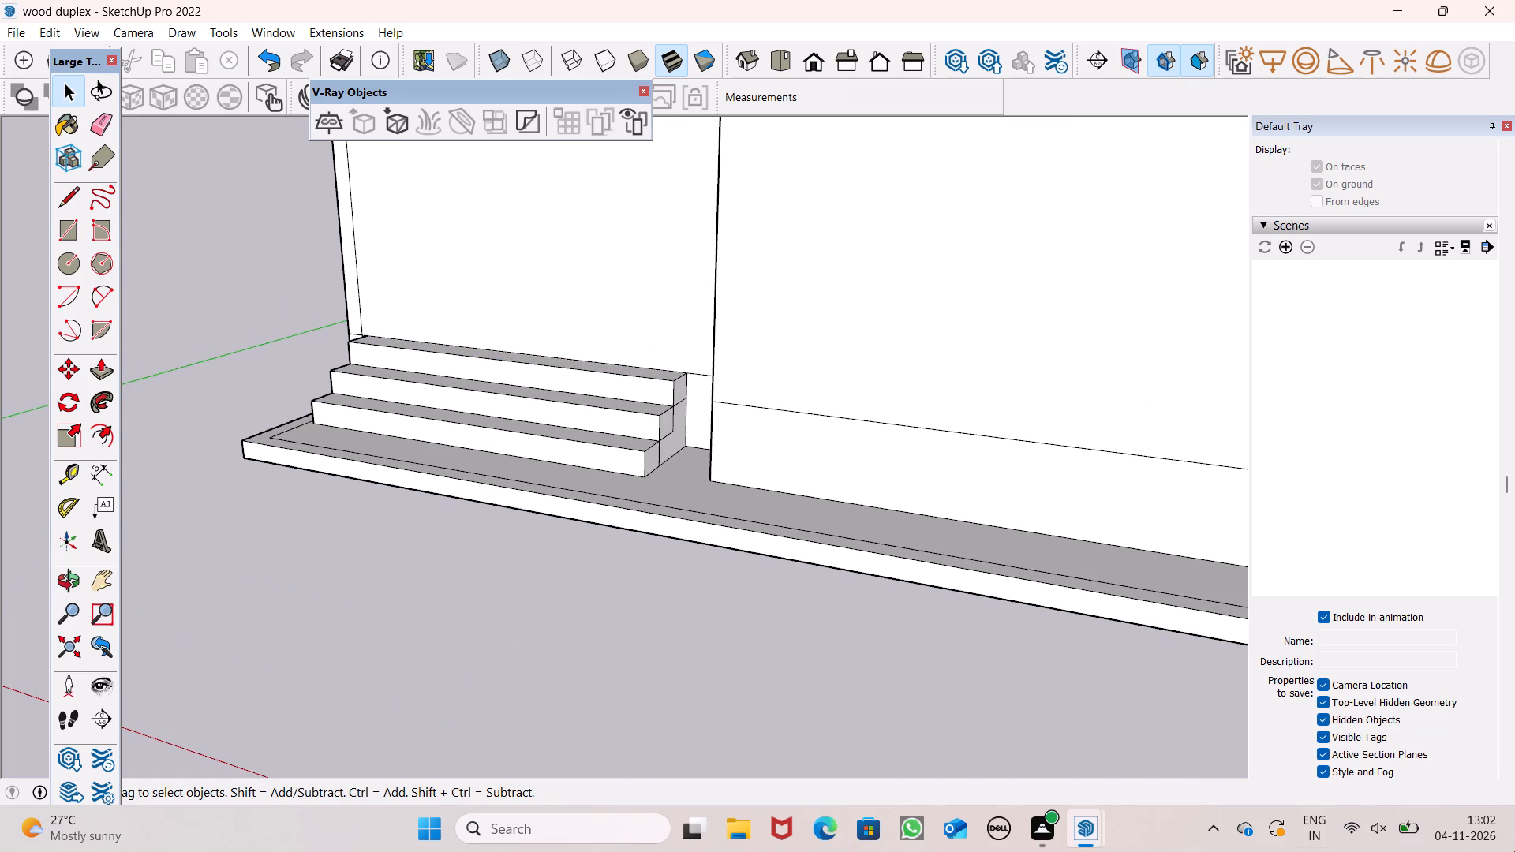
left_click(97, 120)
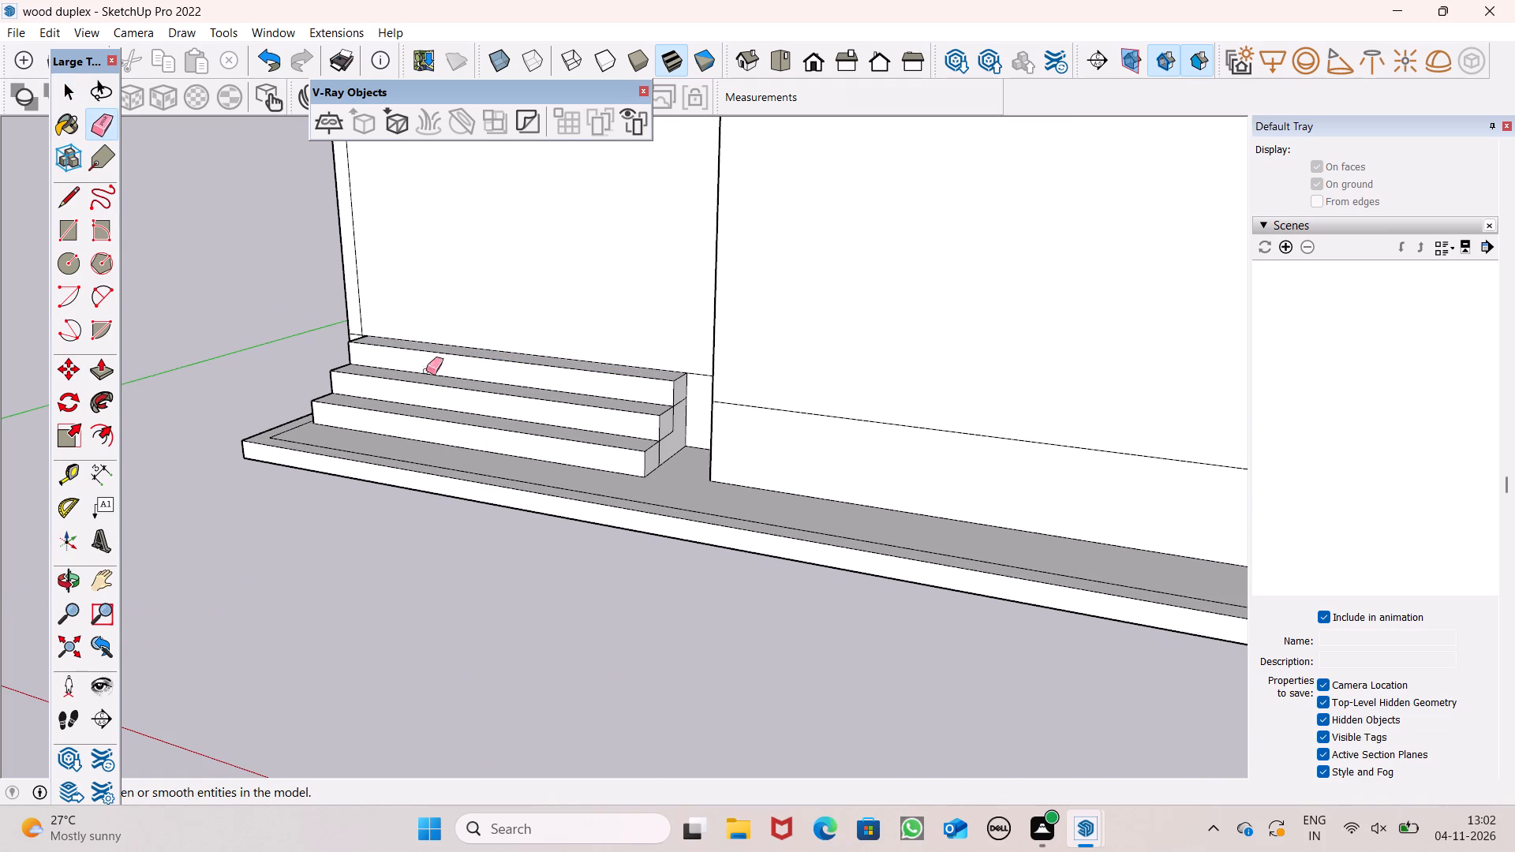
scroll(571, 477, "up", 8)
scroll(717, 403, "up", 4)
left_click_drag(742, 364, 702, 435)
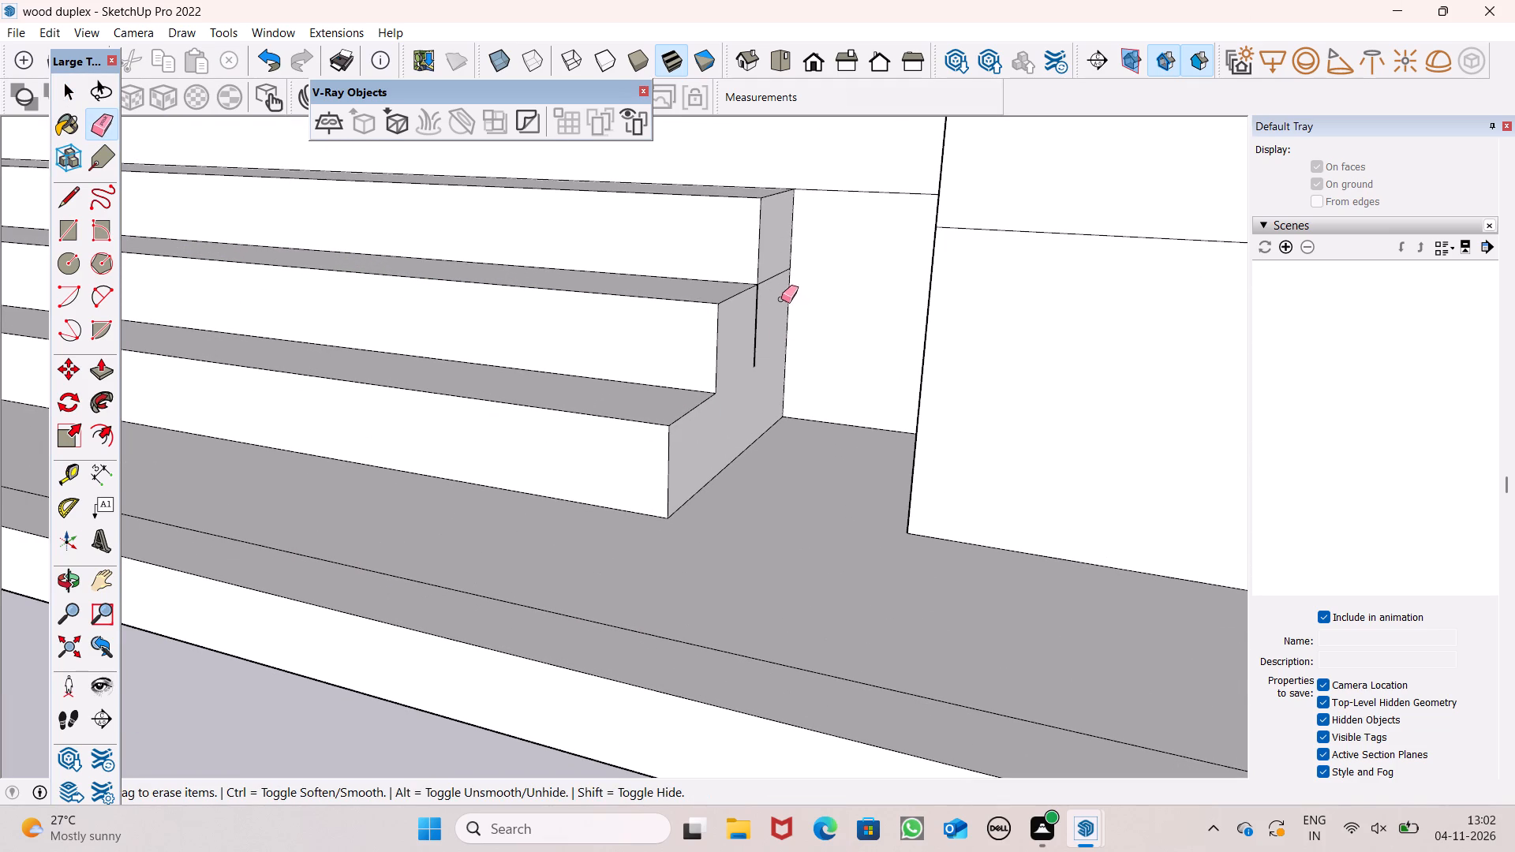
left_click_drag(768, 299, 739, 325)
left_click_drag(784, 271, 775, 277)
Erase the leftover dividing edges between the steps on the stair's opposite end face.
scroll(772, 285, "down", 14)
middle_click_drag(651, 365, 802, 387)
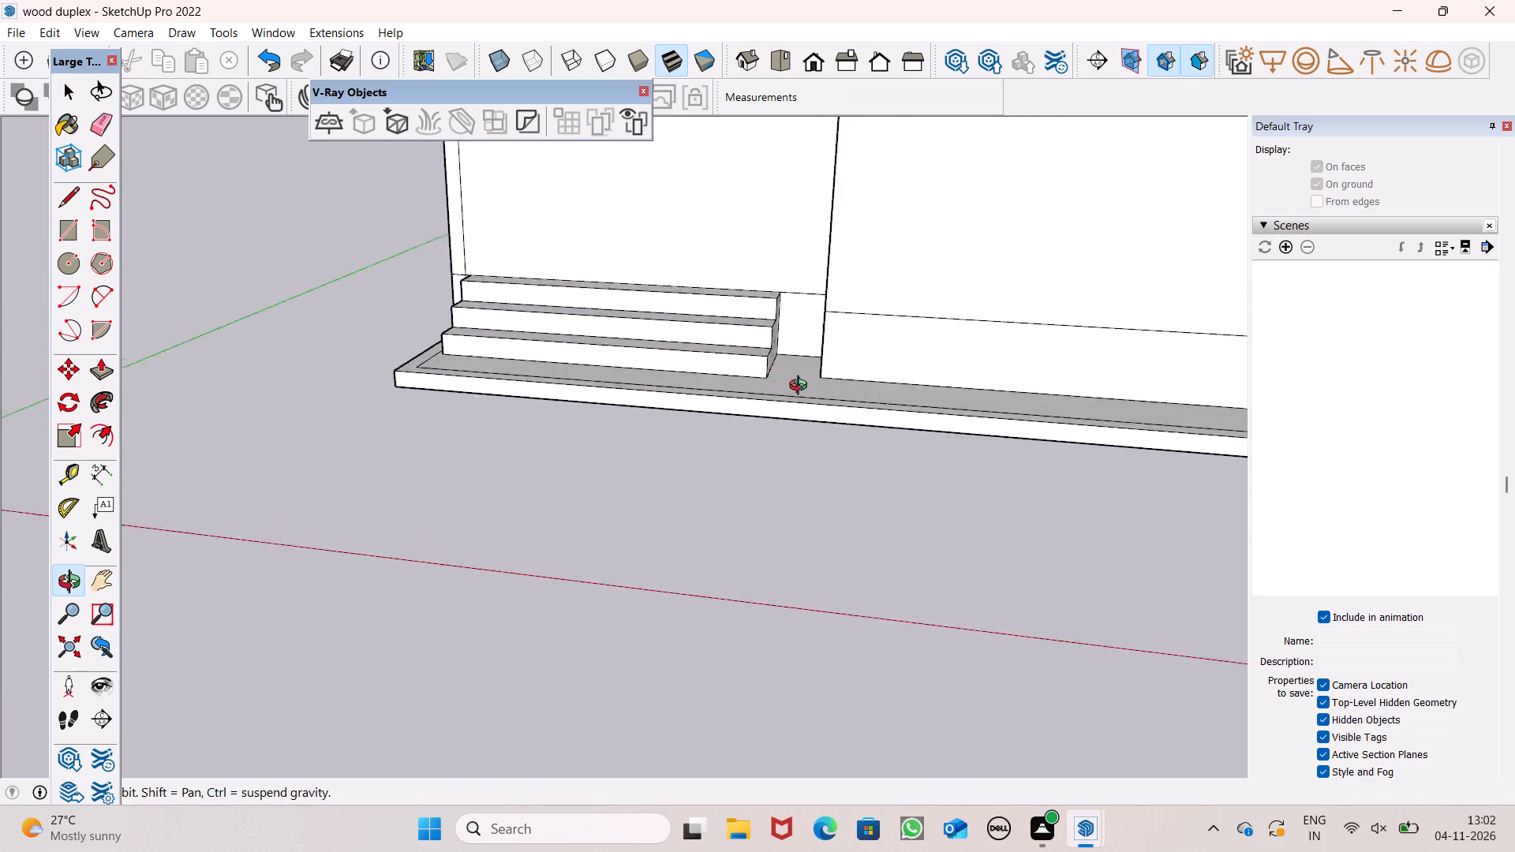
middle_click_drag(802, 387, 1133, 361)
scroll(1125, 367, "up", 1)
middle_click_drag(408, 290, 613, 315)
scroll(584, 334, "up", 14)
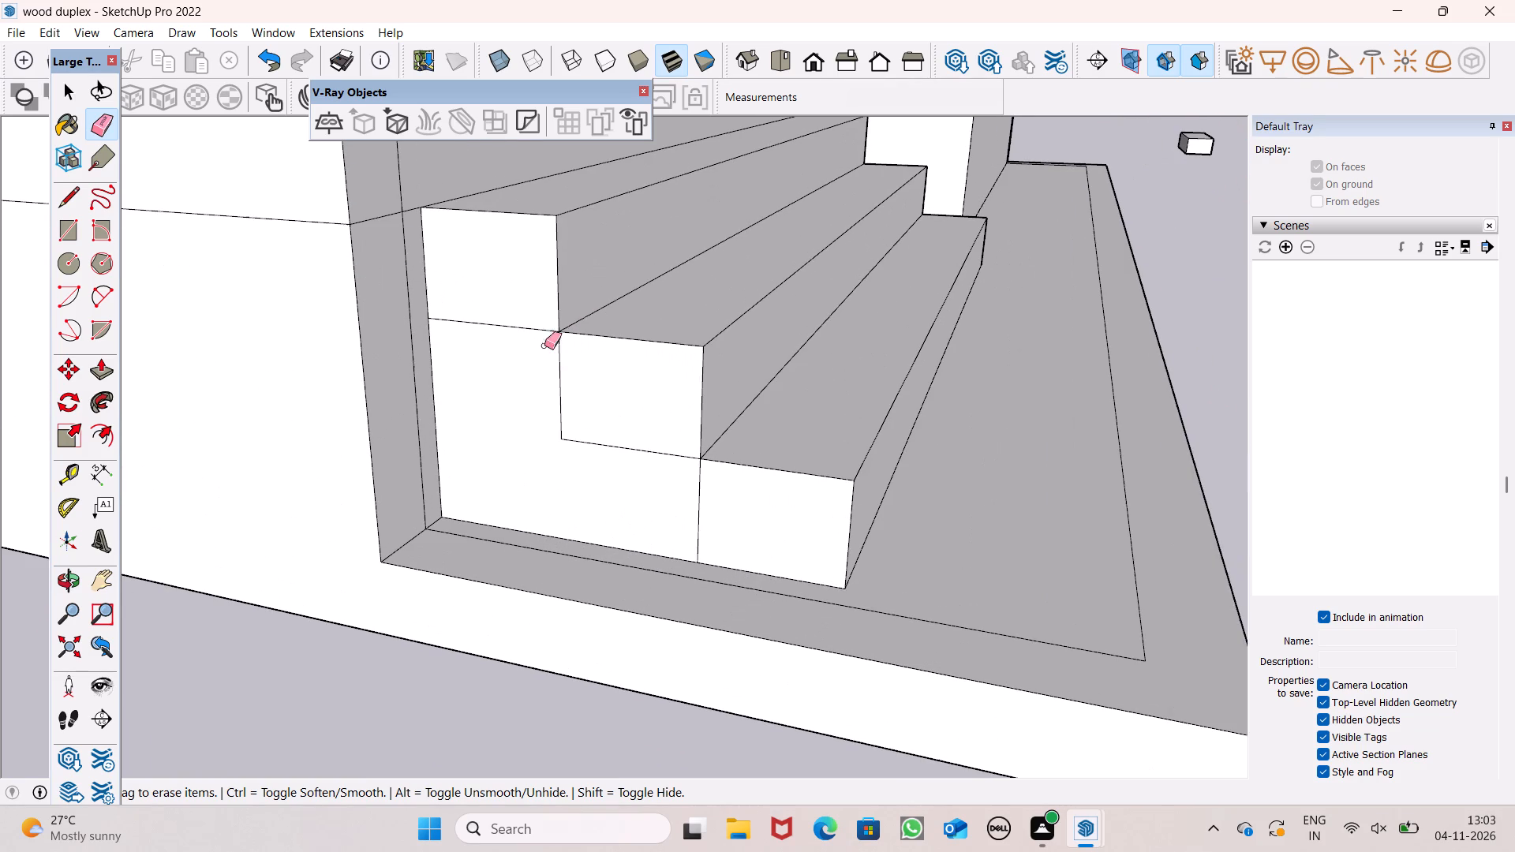
left_click_drag(521, 291, 523, 319)
left_click_drag(698, 522, 705, 522)
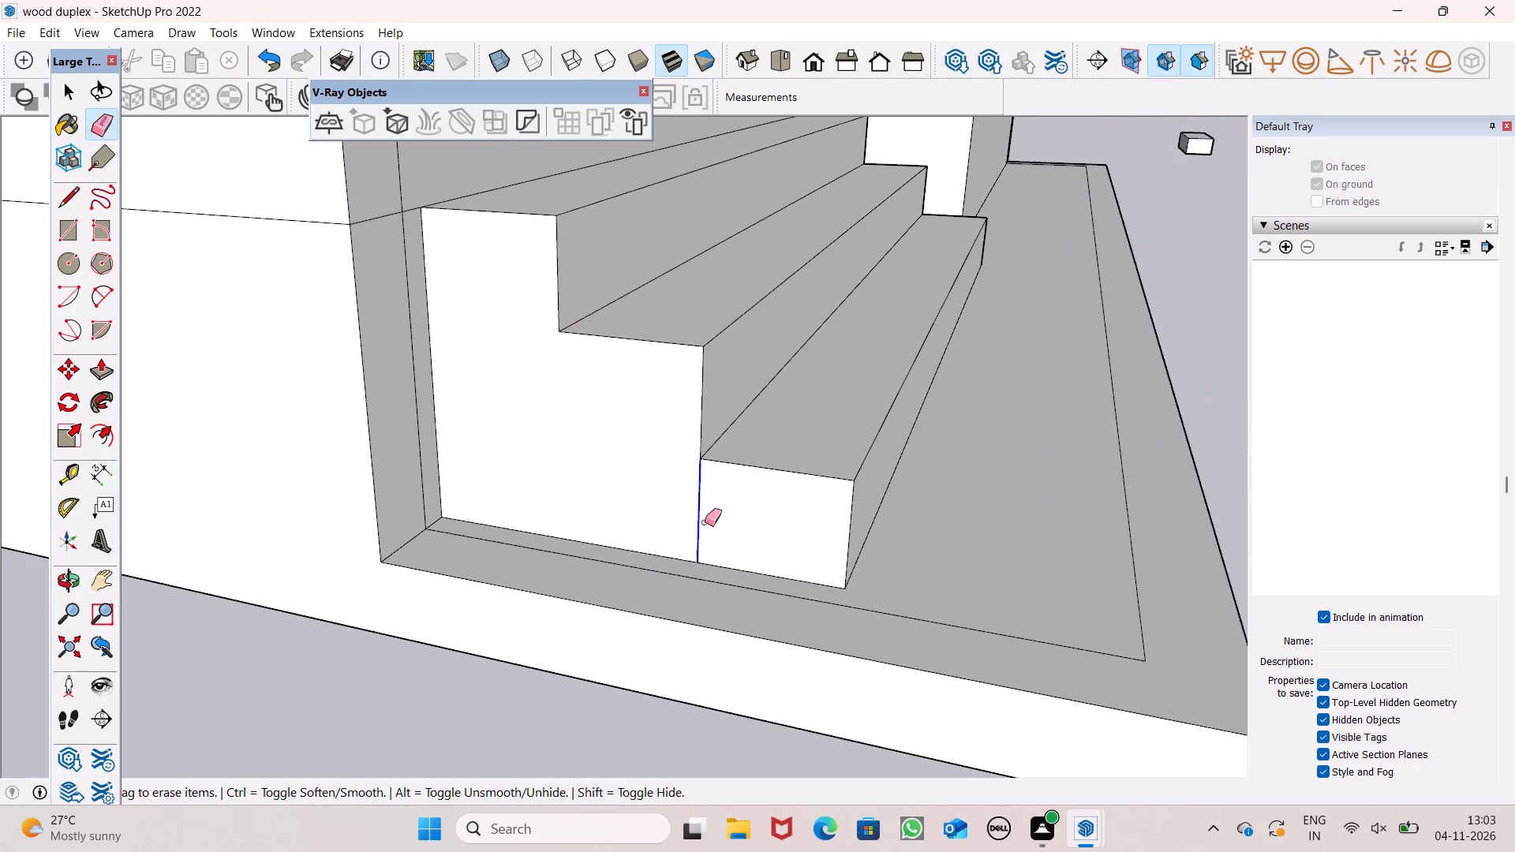
left_click_drag(705, 522, 702, 514)
left_click_drag(693, 508, 668, 500)
Push/Pull the stair's stepped end face about 2' 3 5/8" outward to meet the adjoining projecting wall.
scroll(632, 402, "down", 6)
middle_click_drag(471, 400, 147, 367)
scroll(445, 325, "down", 3)
middle_click_drag(777, 321, 258, 357)
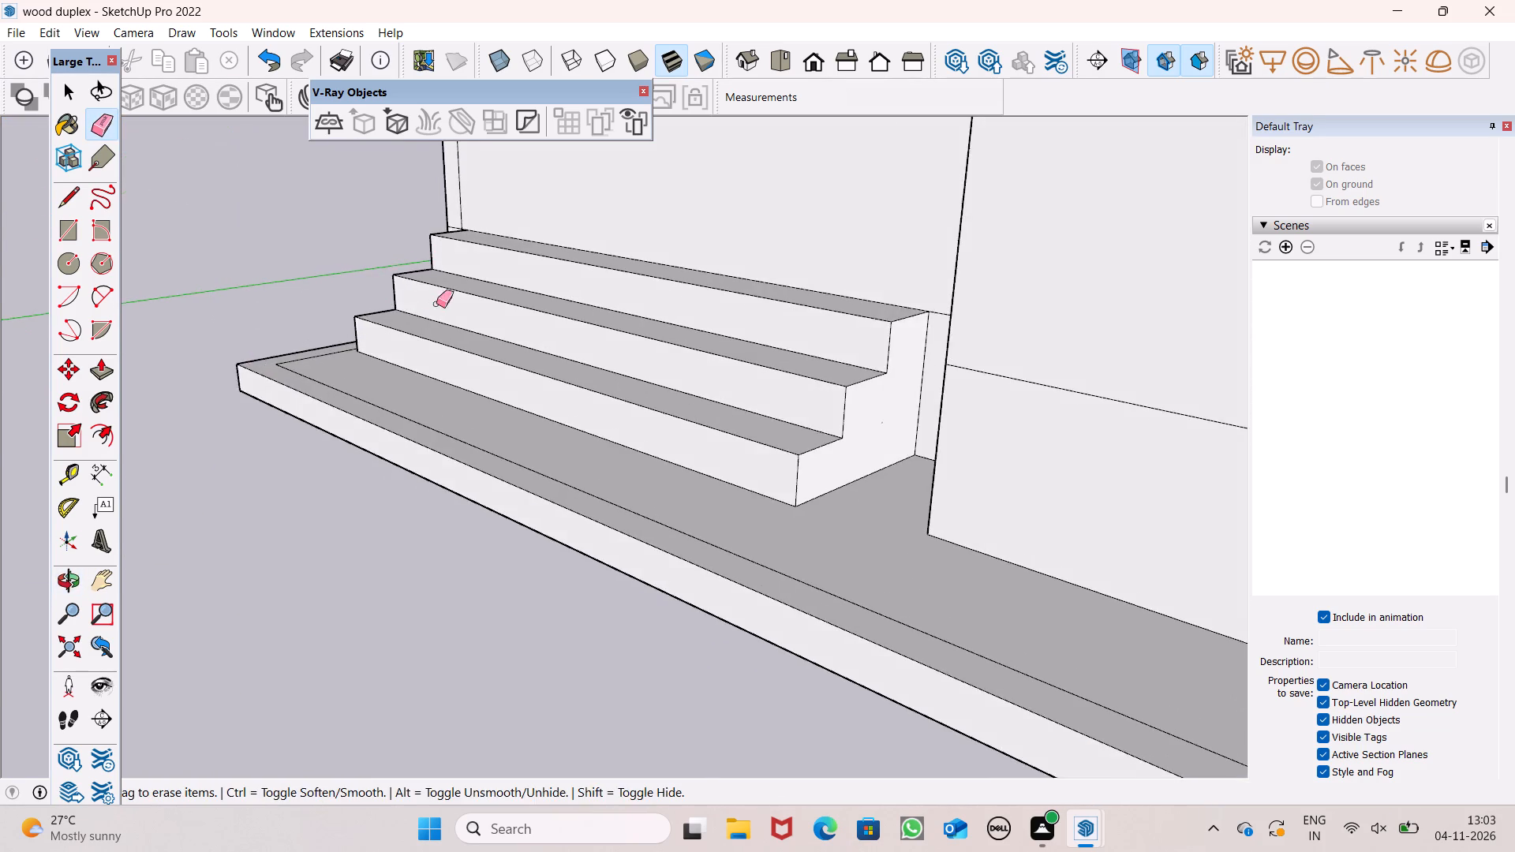
scroll(440, 307, "down", 3)
middle_click_drag(797, 316, 783, 334)
middle_click_drag(783, 334, 805, 346)
middle_click(805, 346)
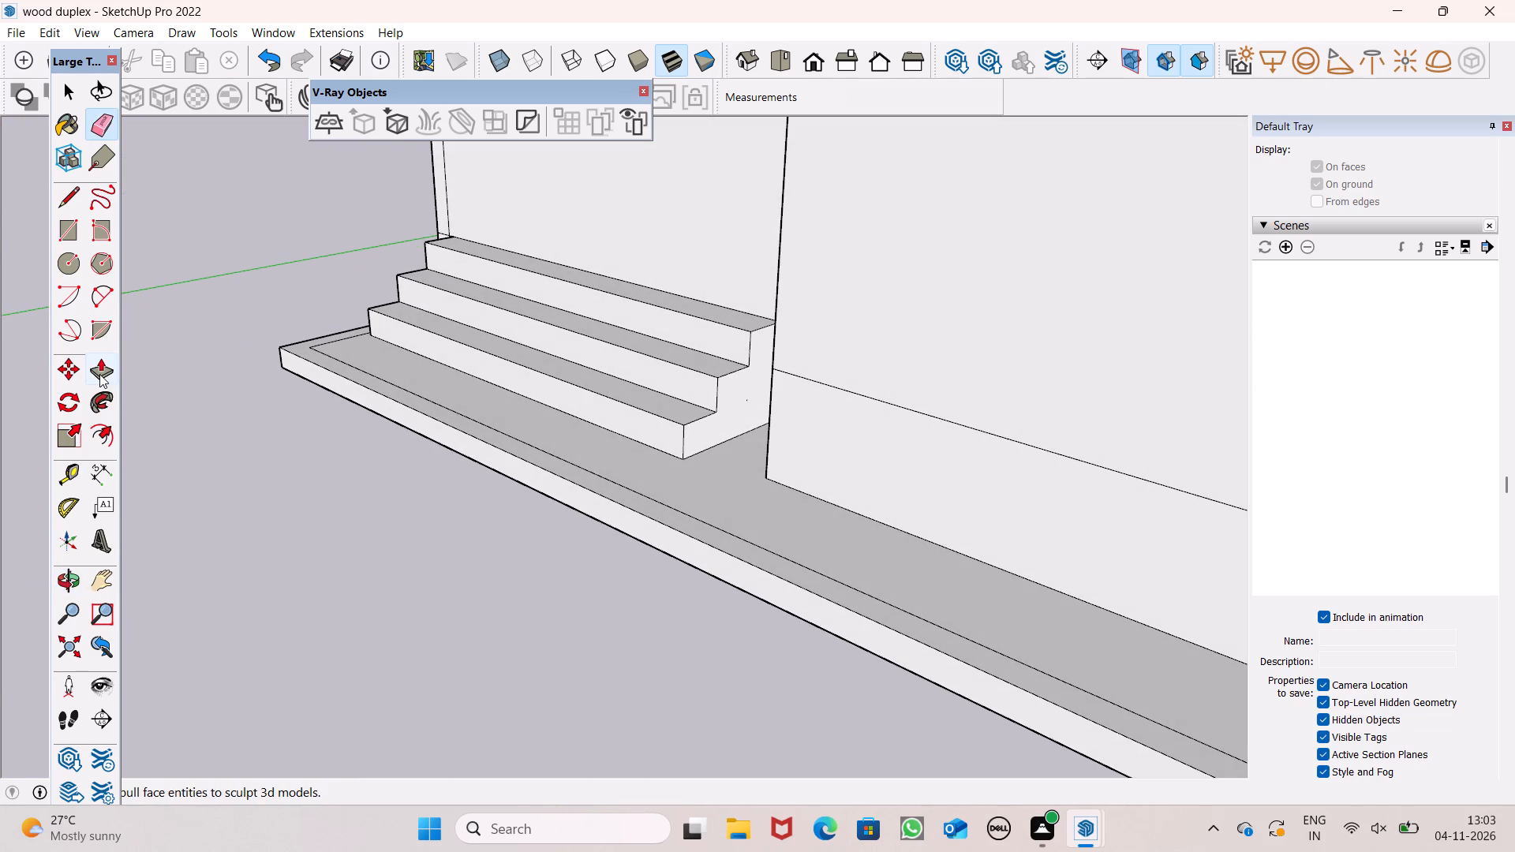
left_click(99, 373)
scroll(665, 514, "up", 6)
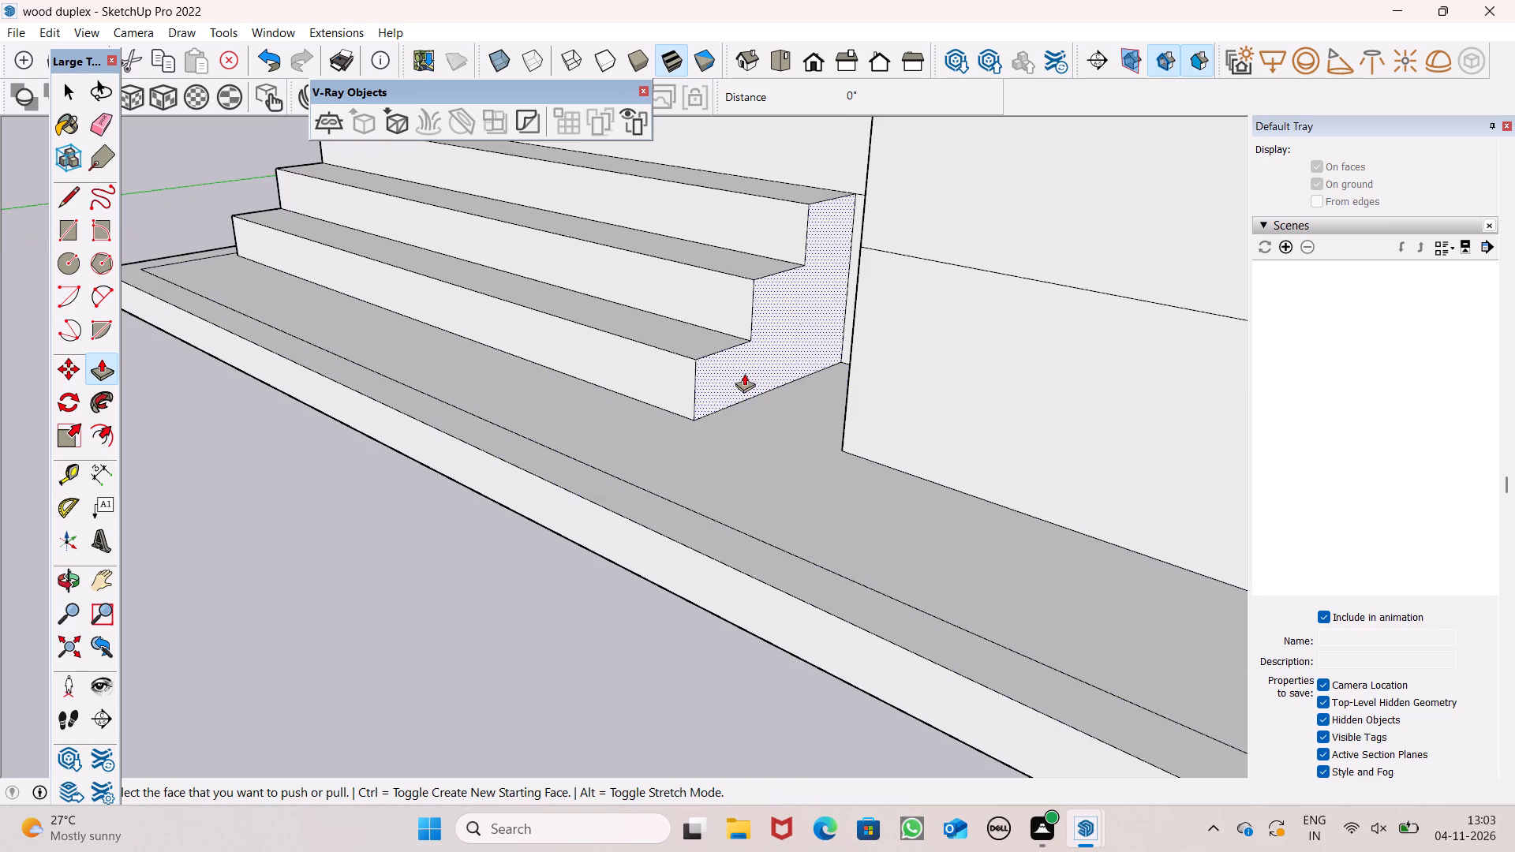
left_click_drag(744, 373, 839, 447)
scroll(803, 419, "down", 5)
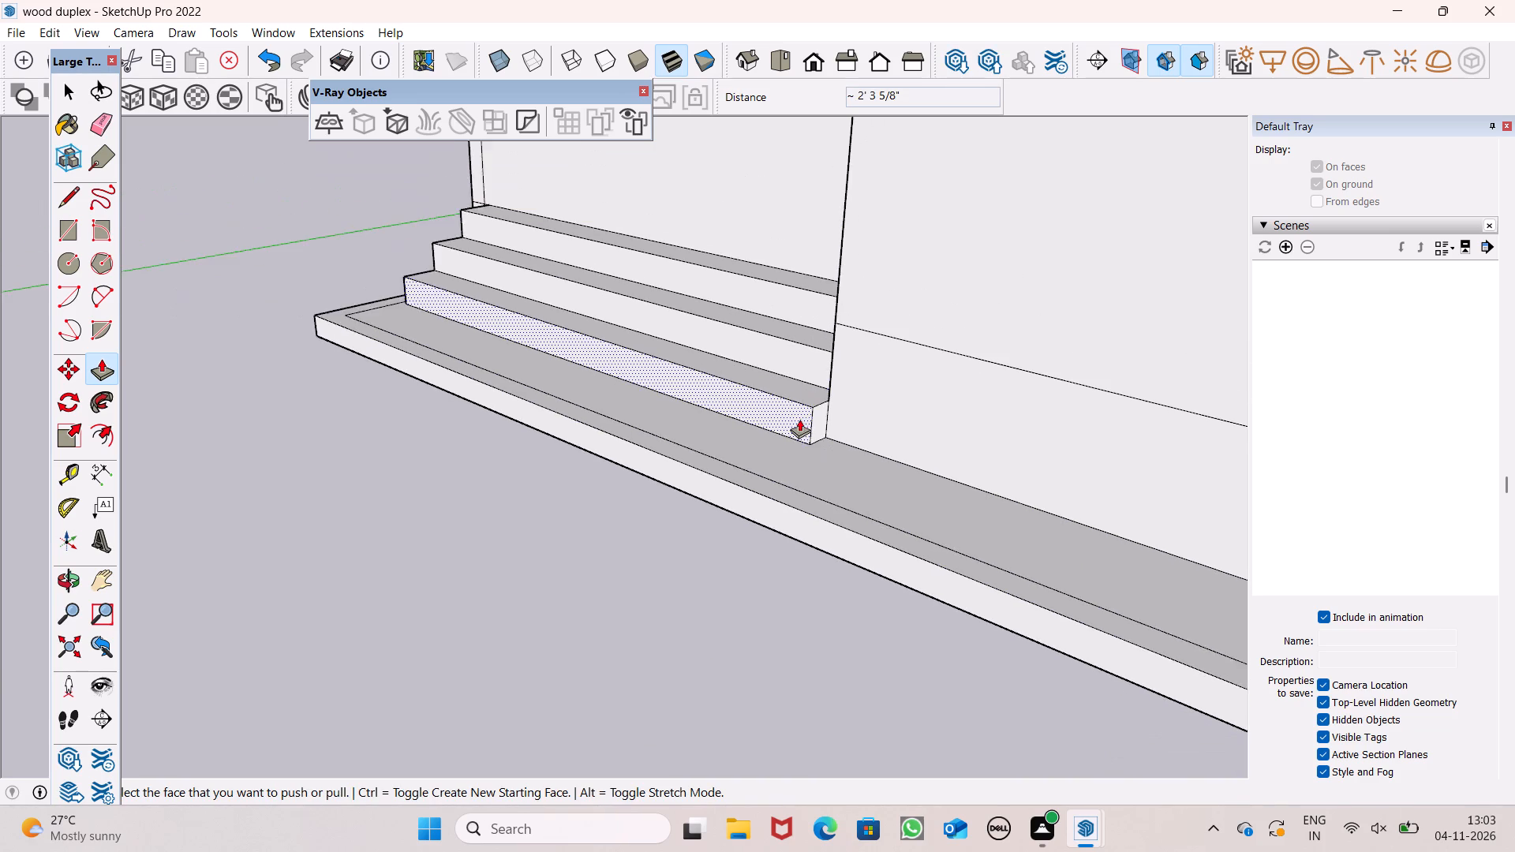
scroll(799, 419, "down", 3)
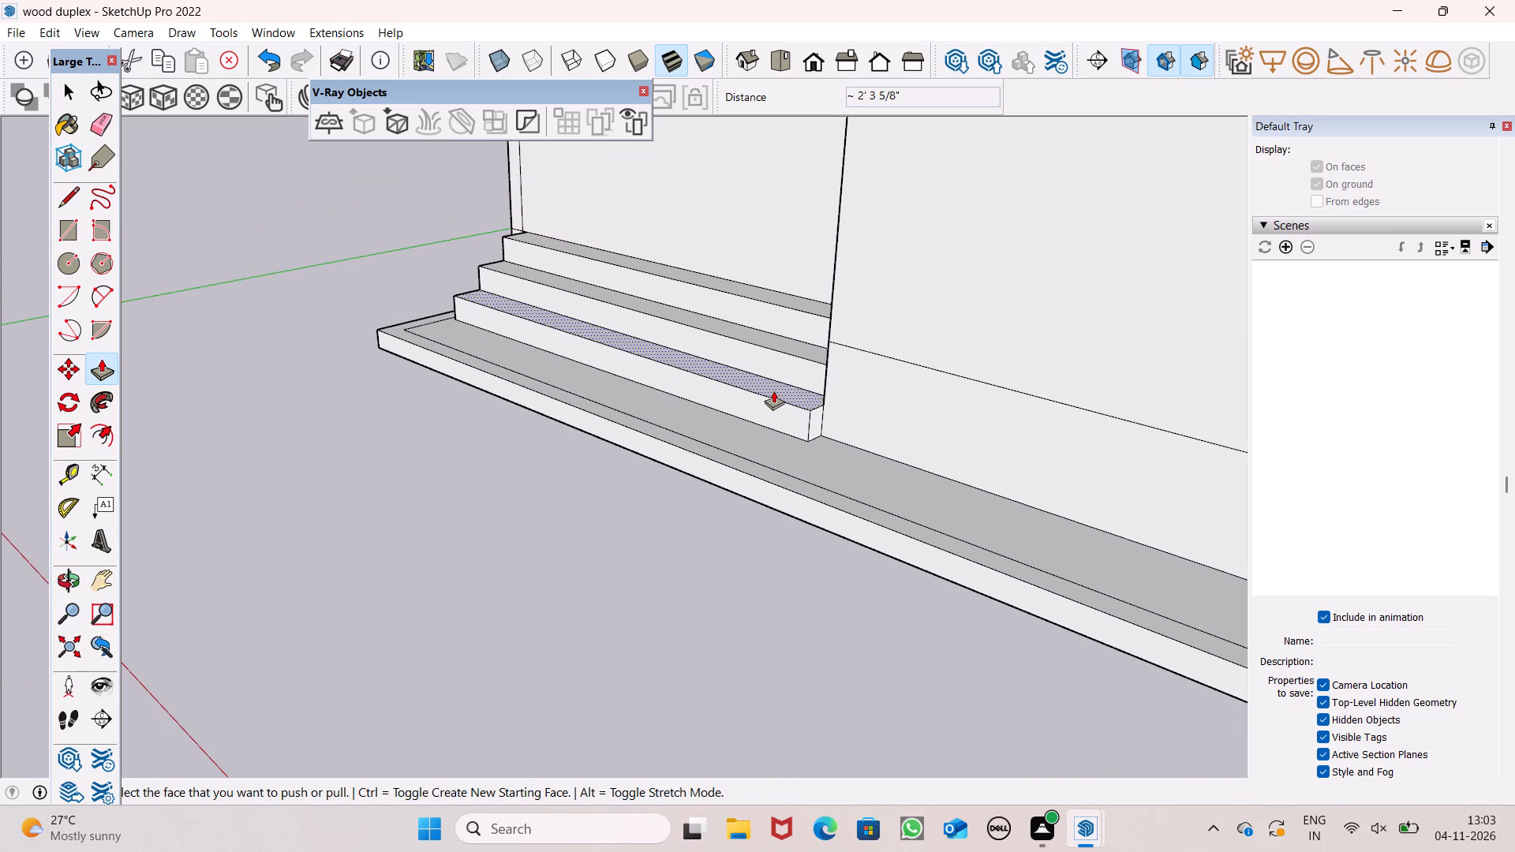
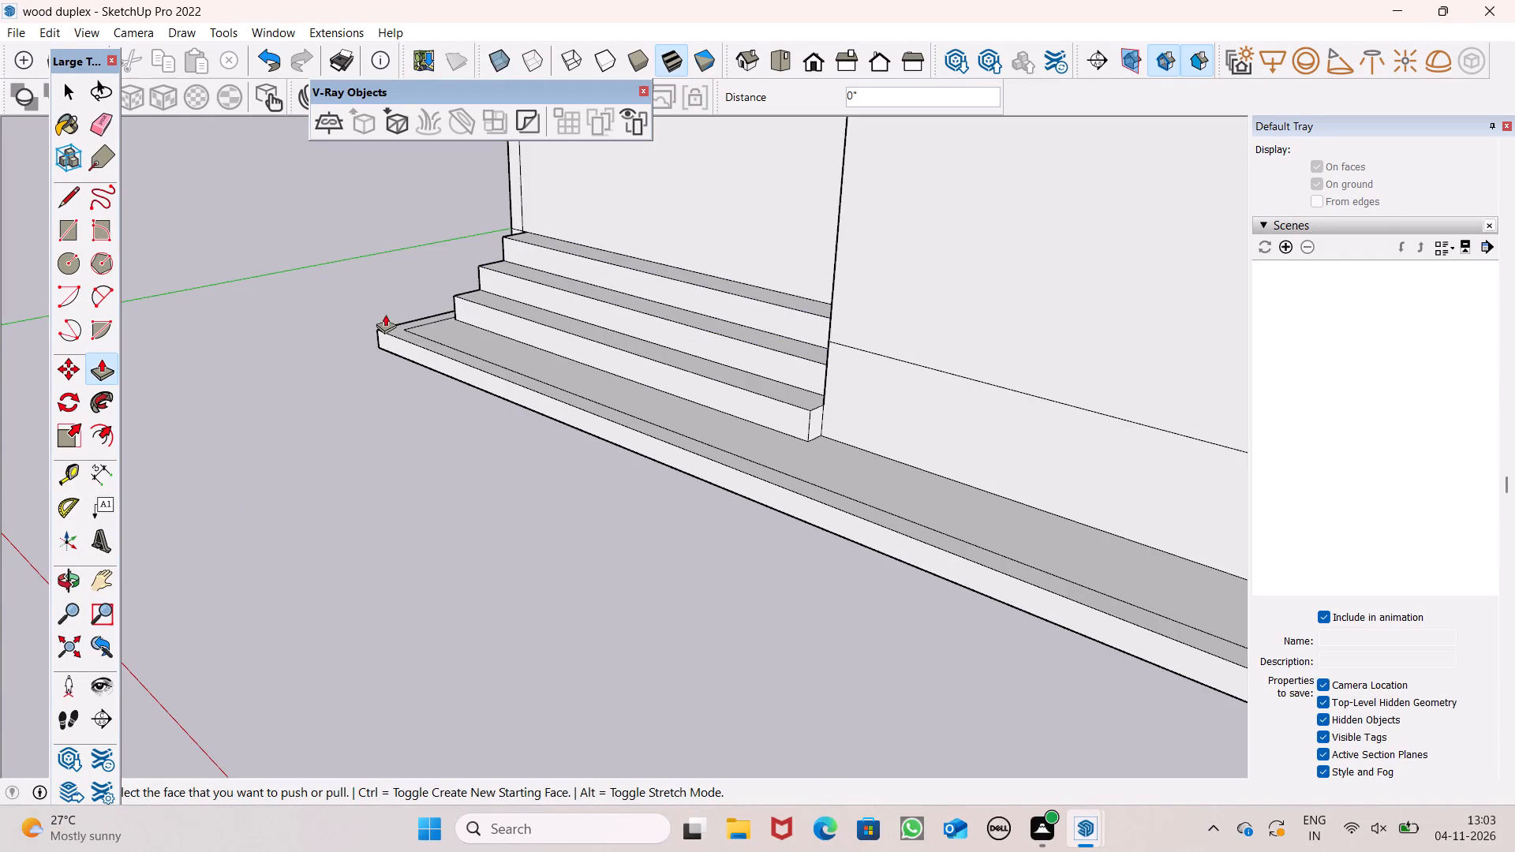
Examine the extended ground-floor stair against the projecting wall and the whole front facade from several angles.
scroll(316, 338, "down", 4)
middle_click_drag(294, 428, 767, 383)
scroll(908, 343, "up", 1)
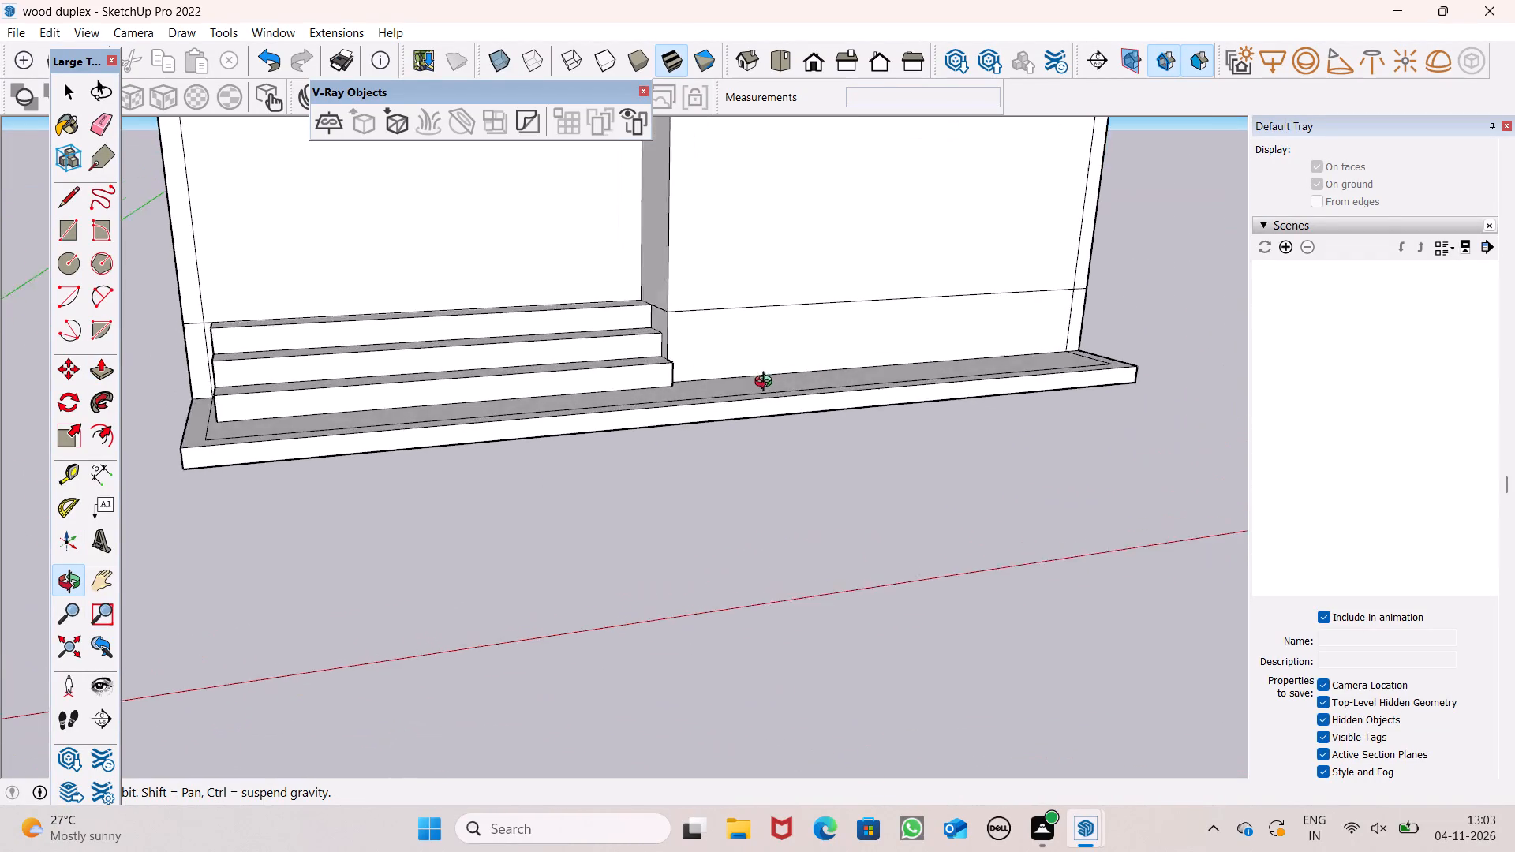
middle_click_drag(767, 383, 626, 498)
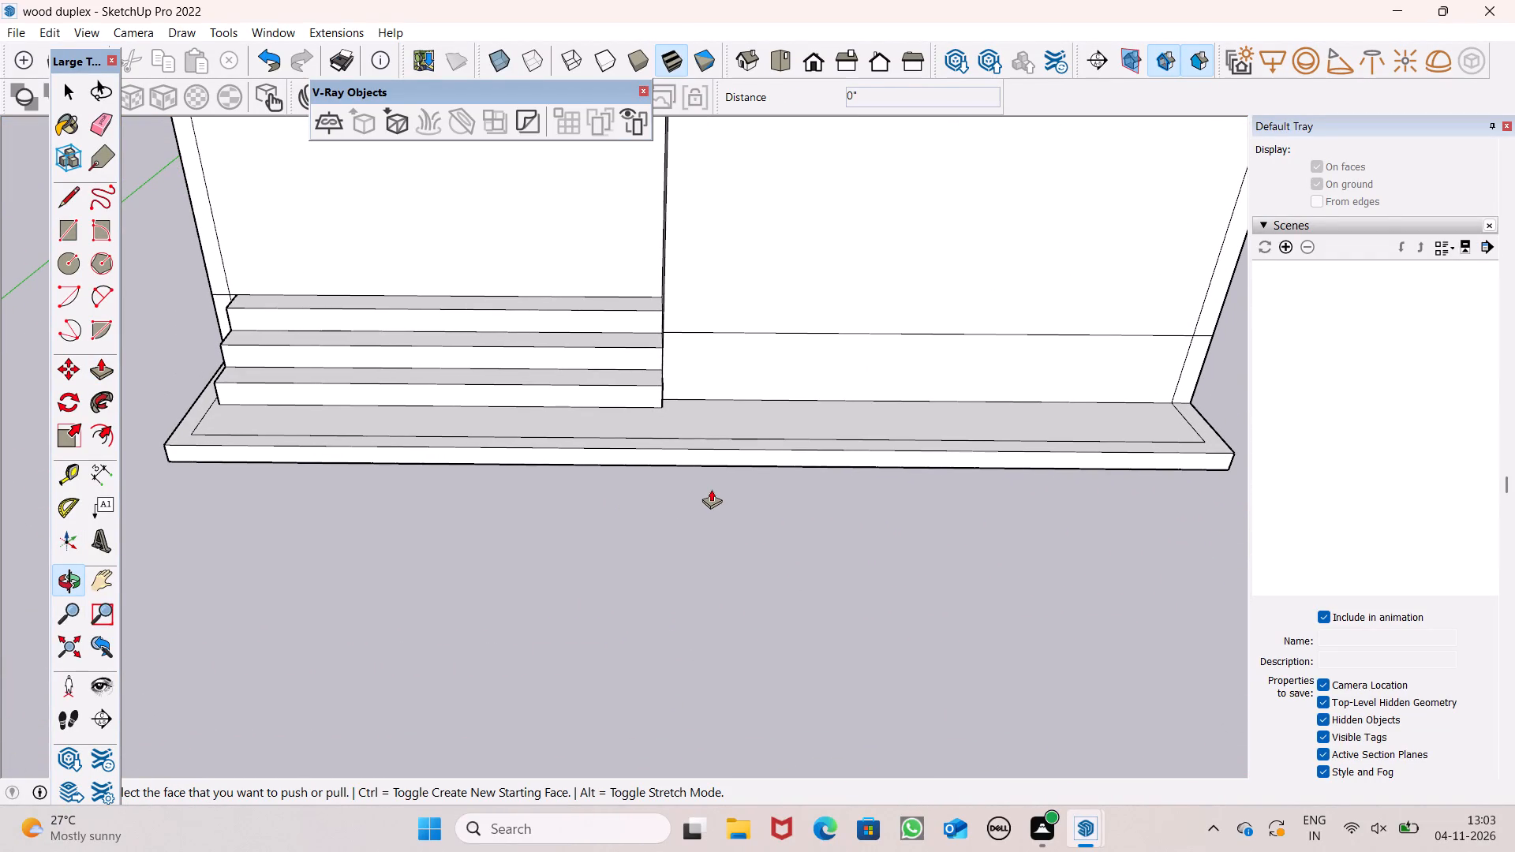
scroll(712, 487, "down", 2)
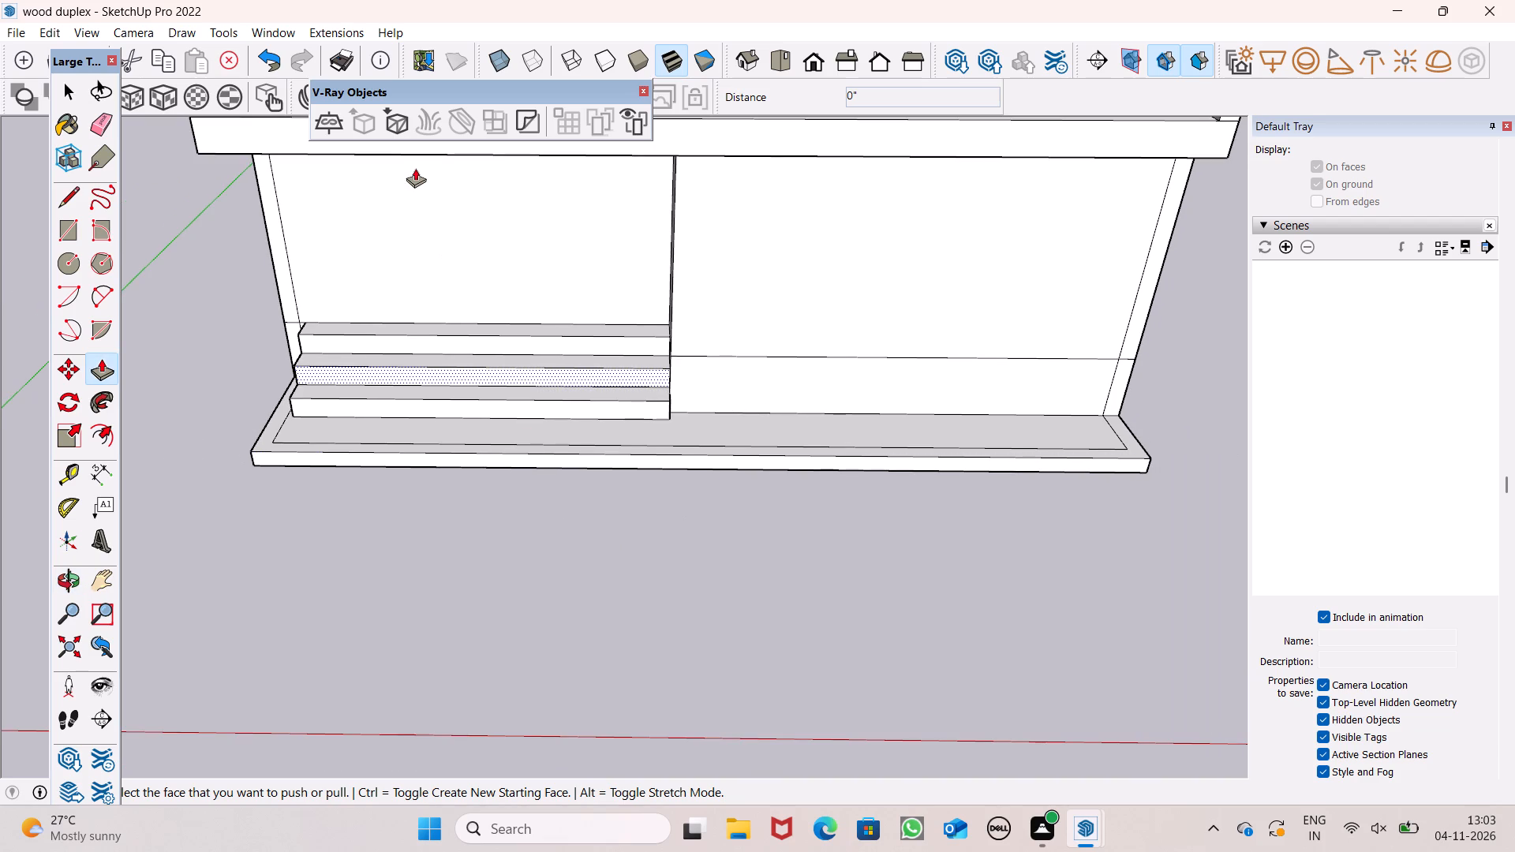
middle_click_drag(426, 474, 419, 317)
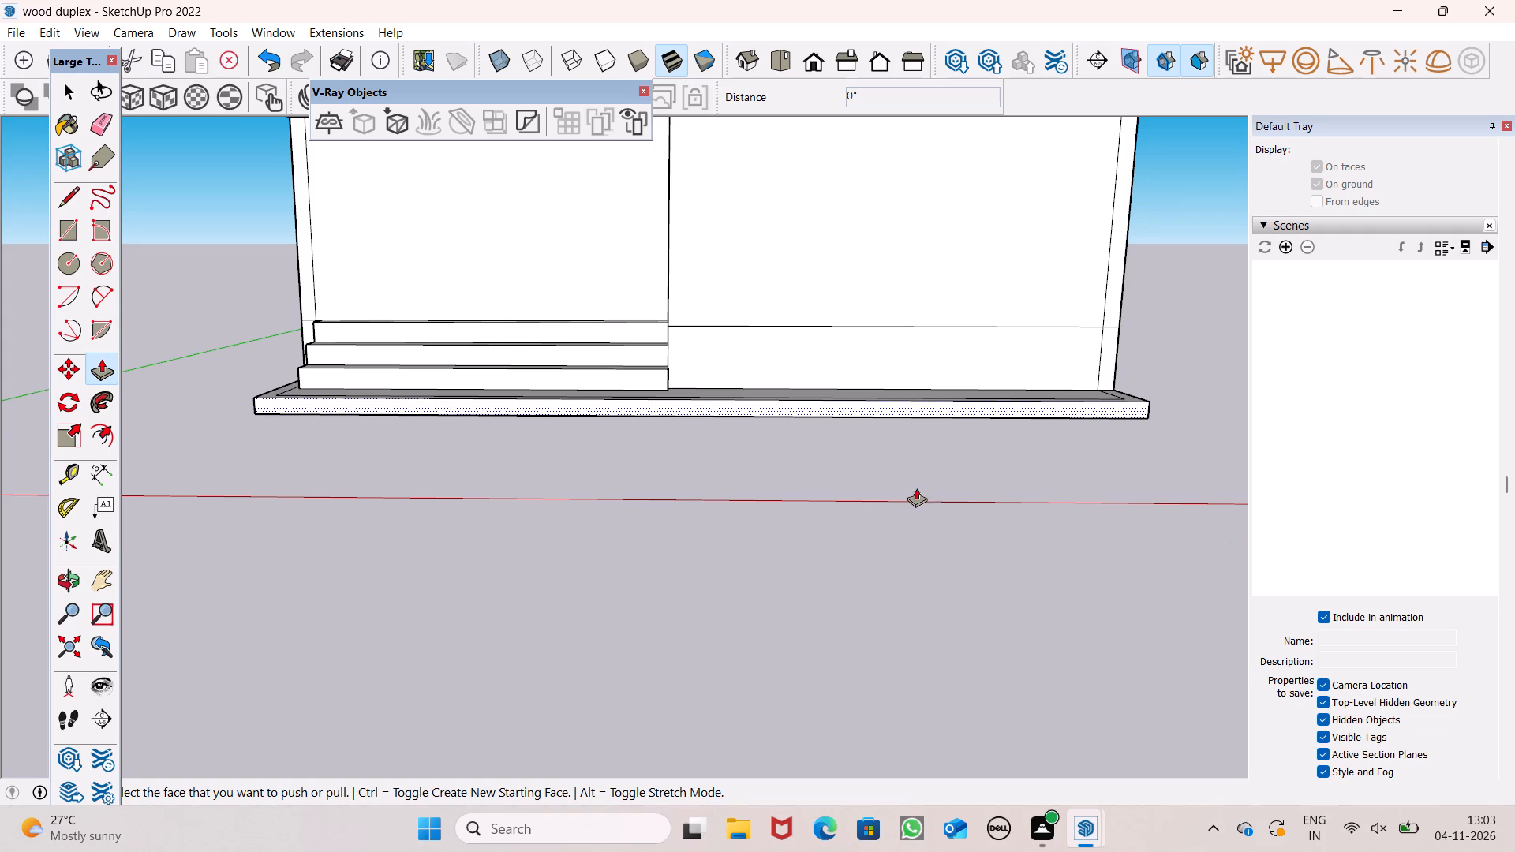
scroll(930, 553, "down", 2)
scroll(788, 158, "up", 7)
scroll(753, 187, "down", 5)
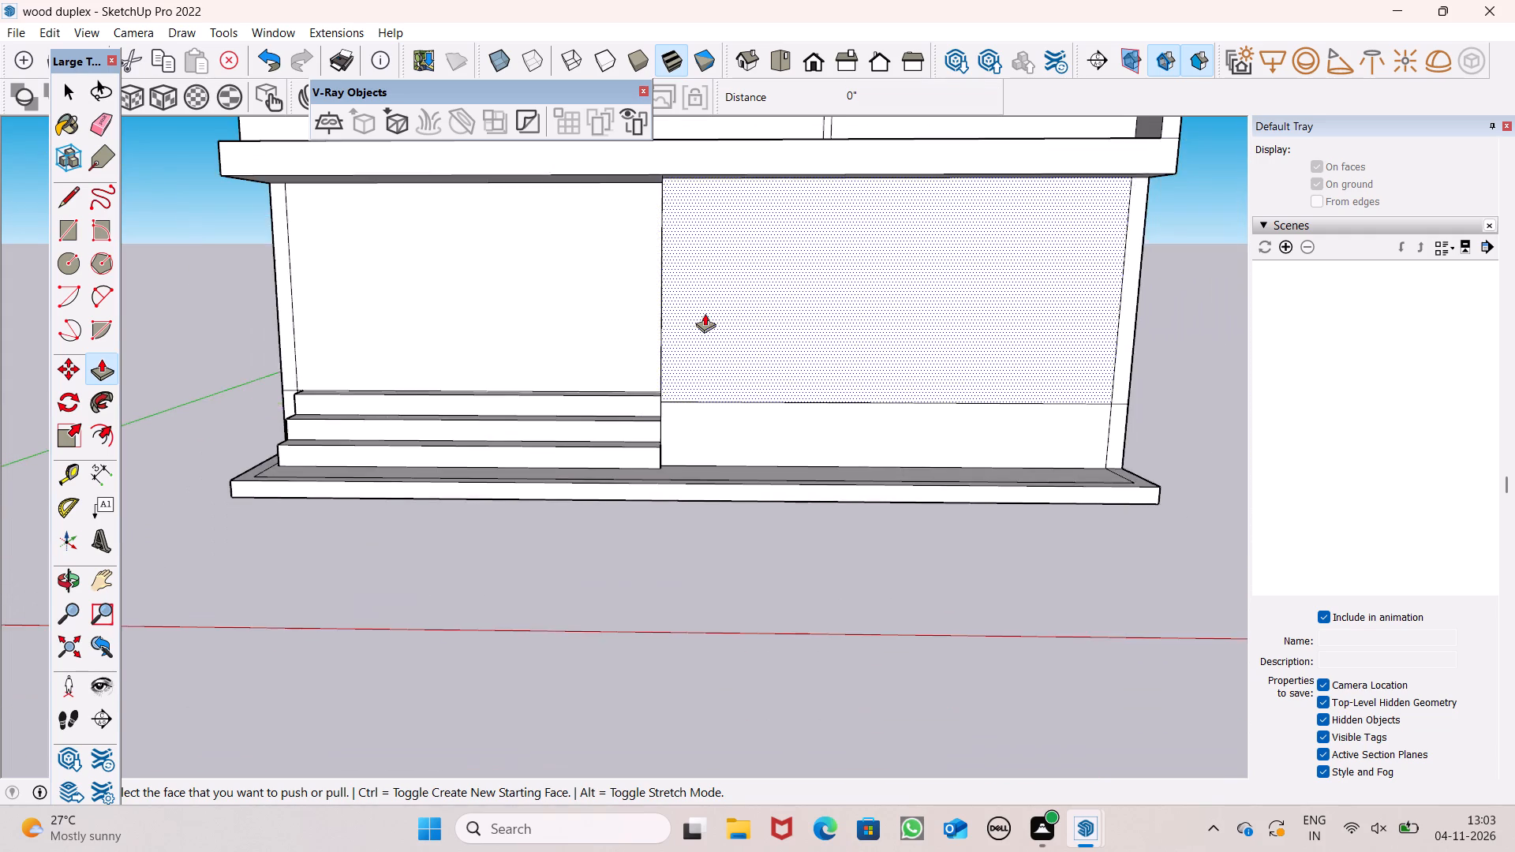
scroll(705, 313, "down", 4)
middle_click_drag(849, 402, 919, 334)
scroll(666, 352, "down", 5)
middle_click_drag(653, 366, 778, 373)
scroll(768, 242, "up", 7)
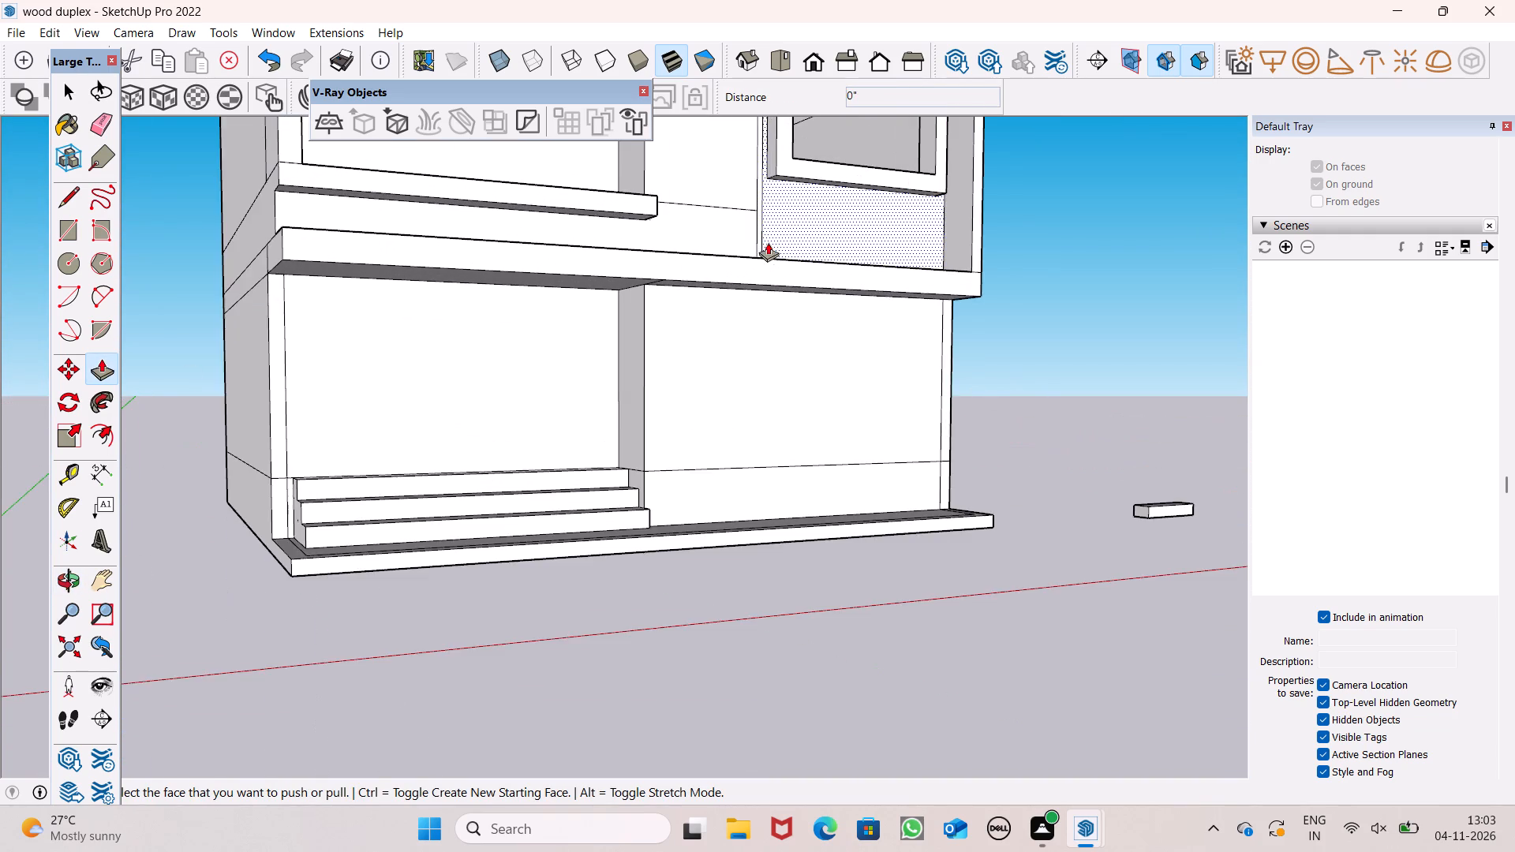
scroll(754, 273, "down", 2)
middle_click_drag(761, 367, 703, 455)
scroll(777, 391, "up", 1)
scroll(679, 398, "down", 5)
middle_click_drag(583, 534, 652, 532)
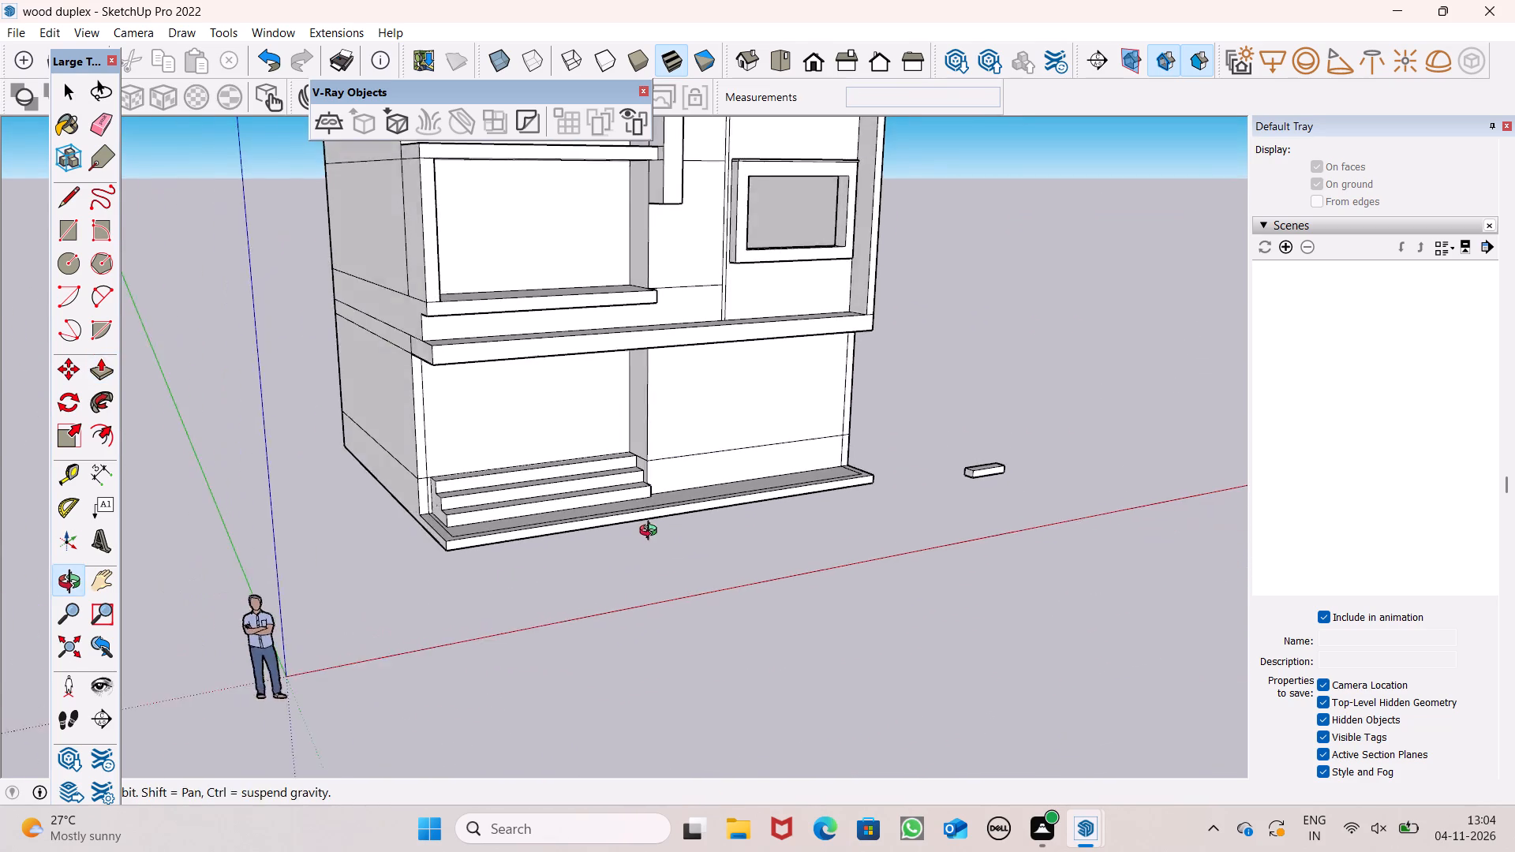
middle_click_drag(652, 532, 653, 519)
scroll(488, 412, "down", 2)
middle_click_drag(683, 461, 509, 546)
Undo the last Push/Pull that extended the ground-floor stair to the projecting wall.
key("ctrl+z")
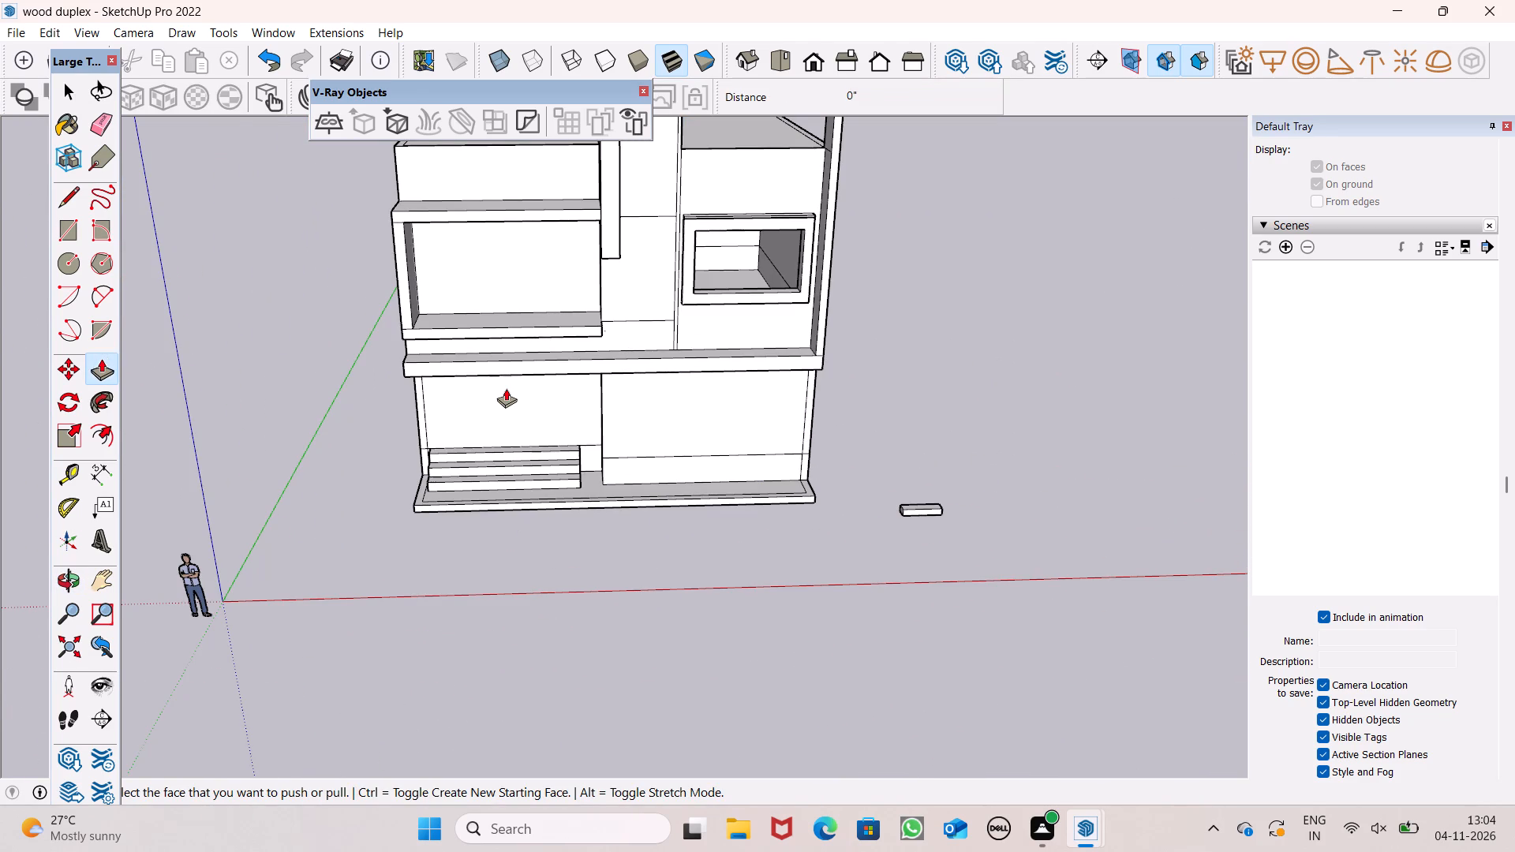
key("space")
key("space")
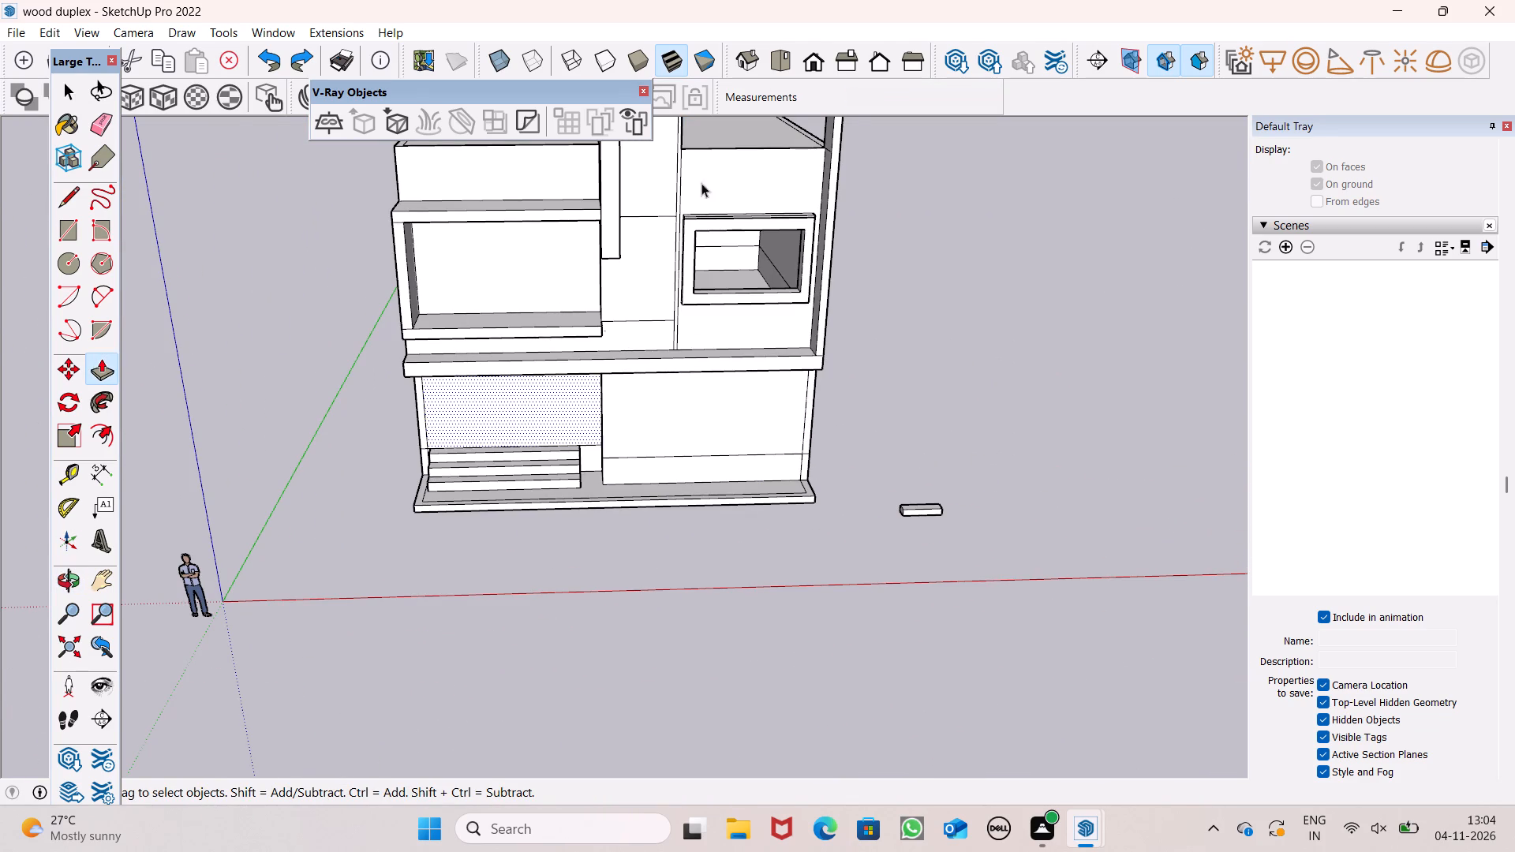
Examine the front facade and the gap between the ground-floor stair's end and the projecting wall.
left_click(52, 237)
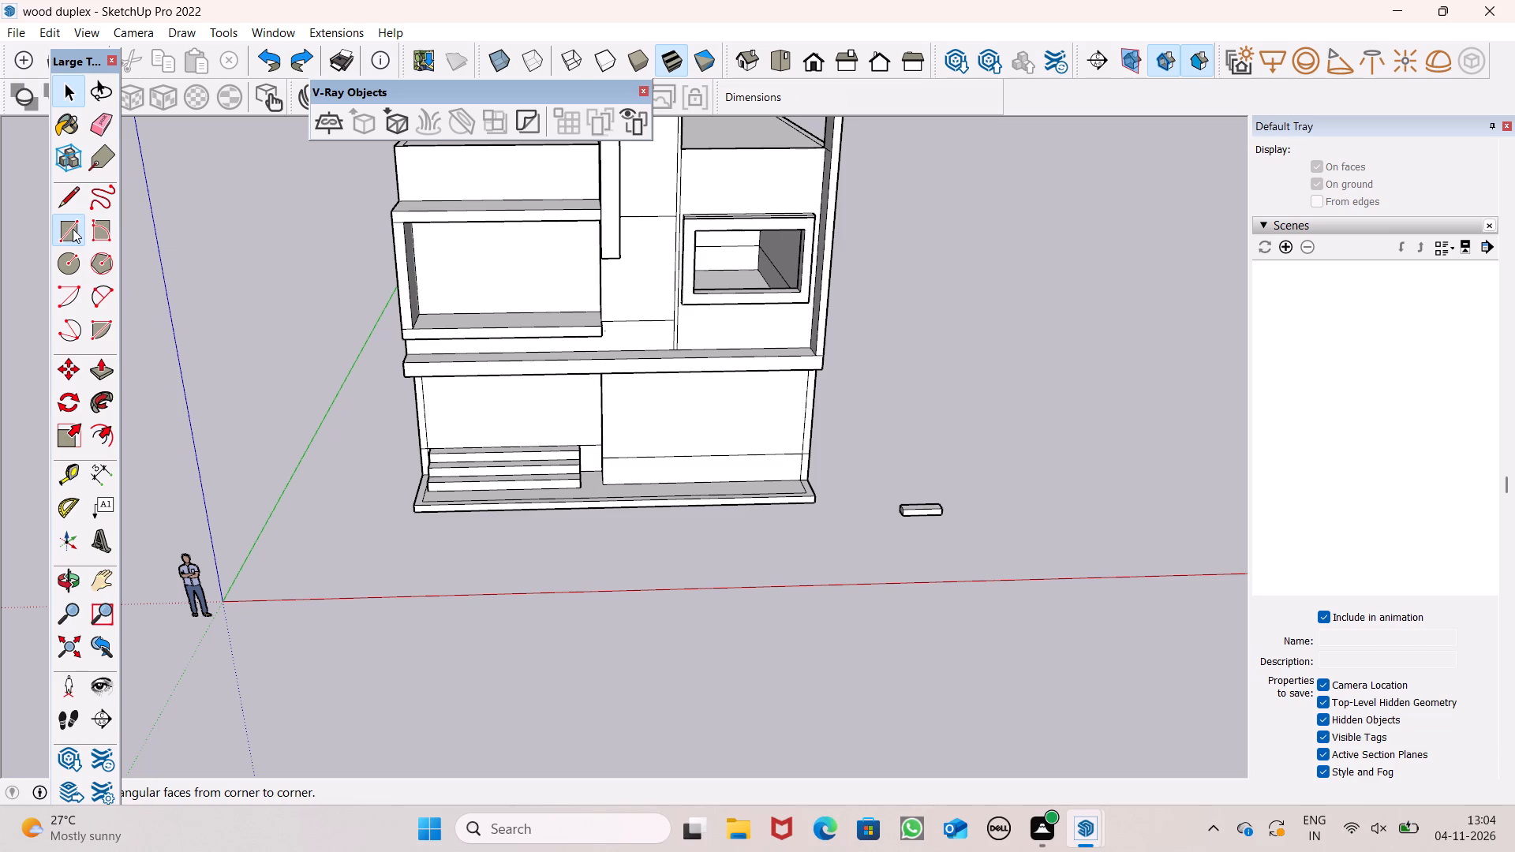
left_click(73, 228)
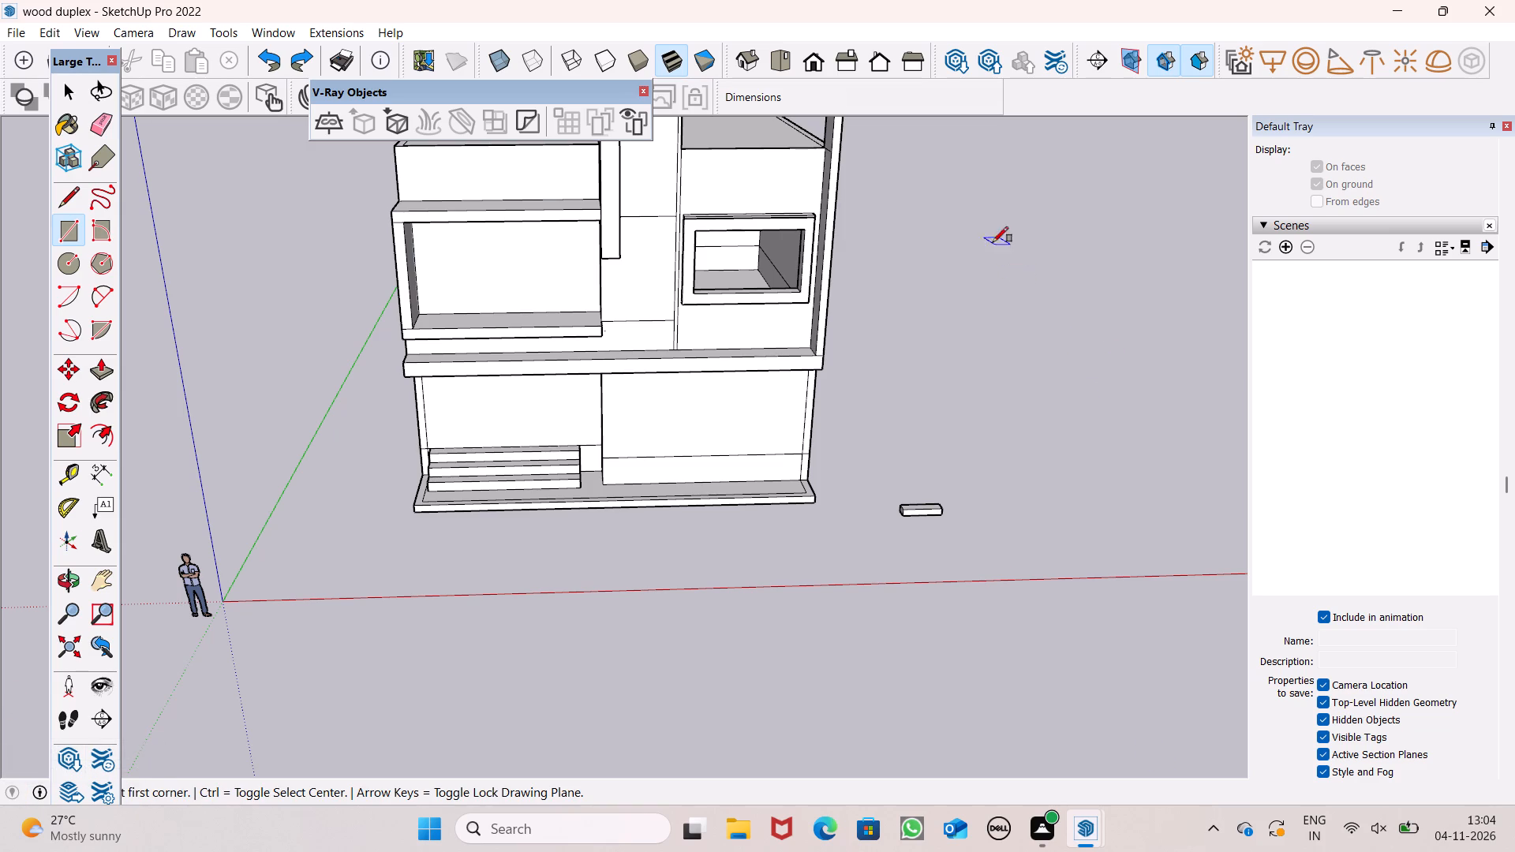
middle_click_drag(500, 519, 511, 566)
scroll(550, 507, "up", 7)
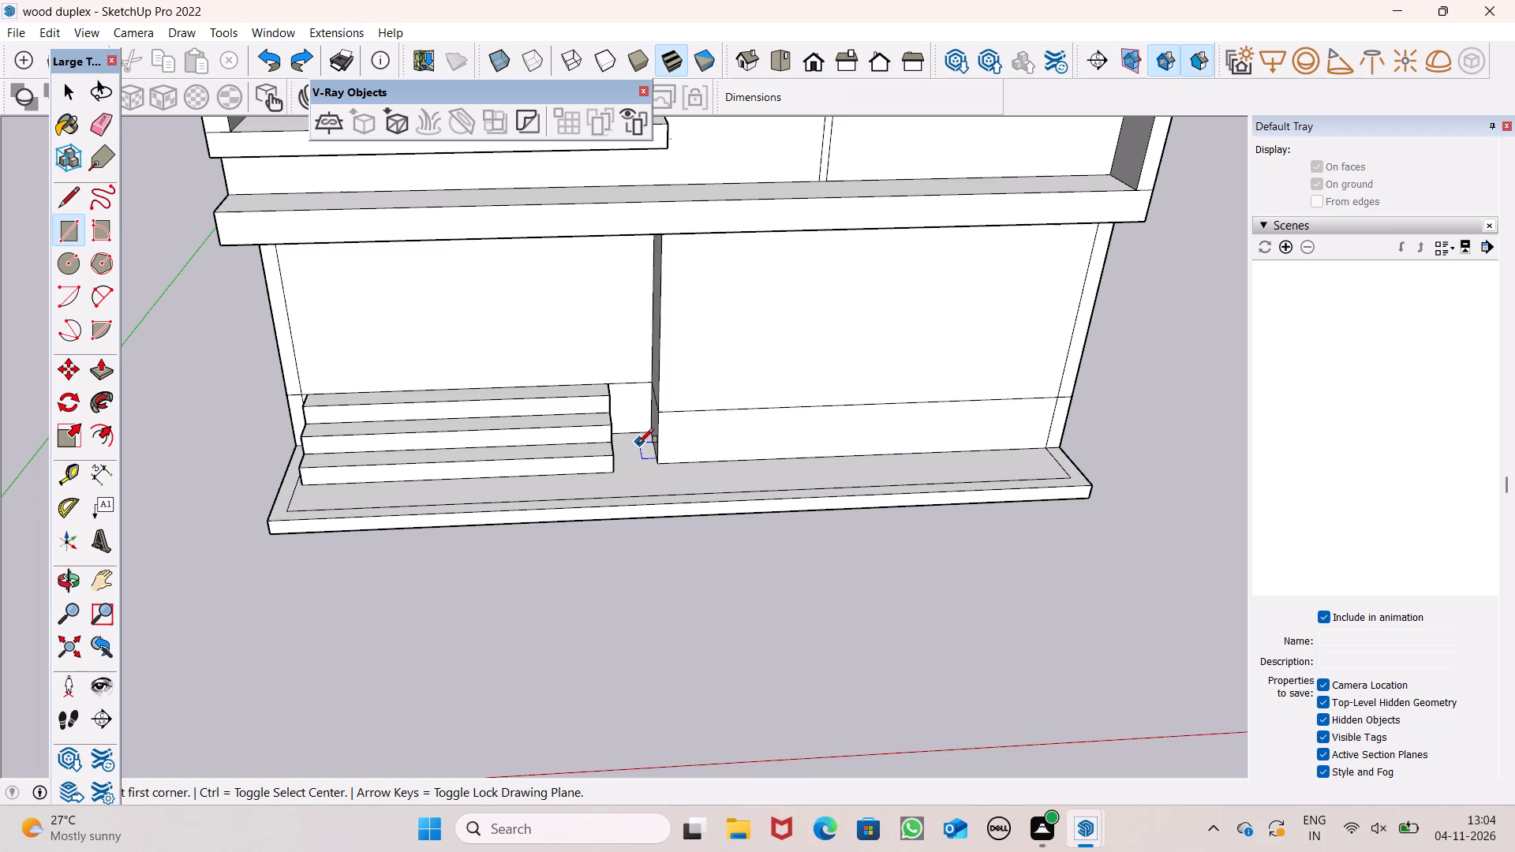
scroll(551, 506, "down", 5)
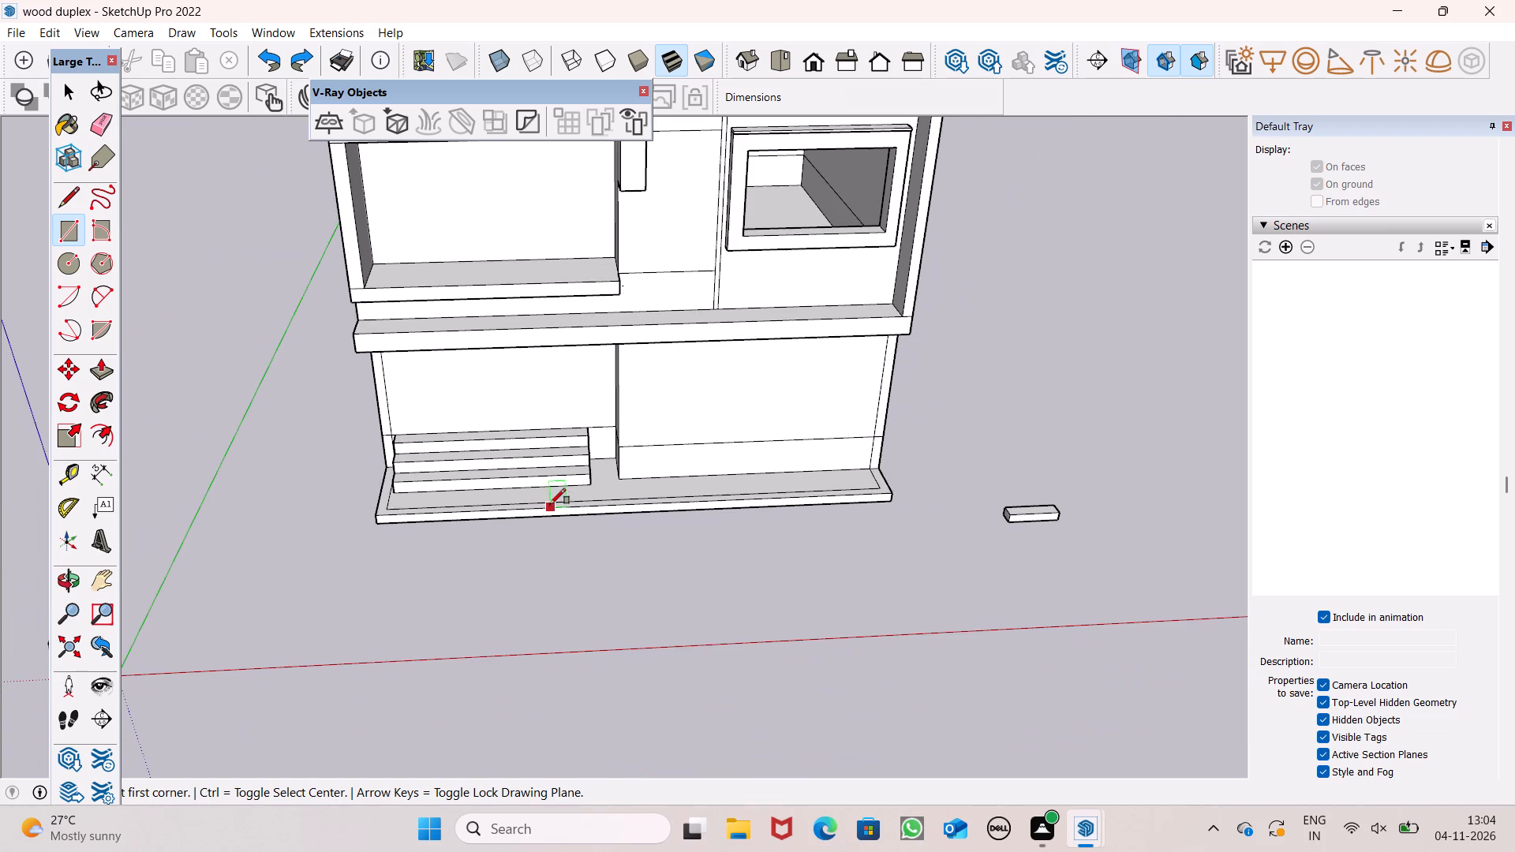
scroll(636, 466, "down", 1)
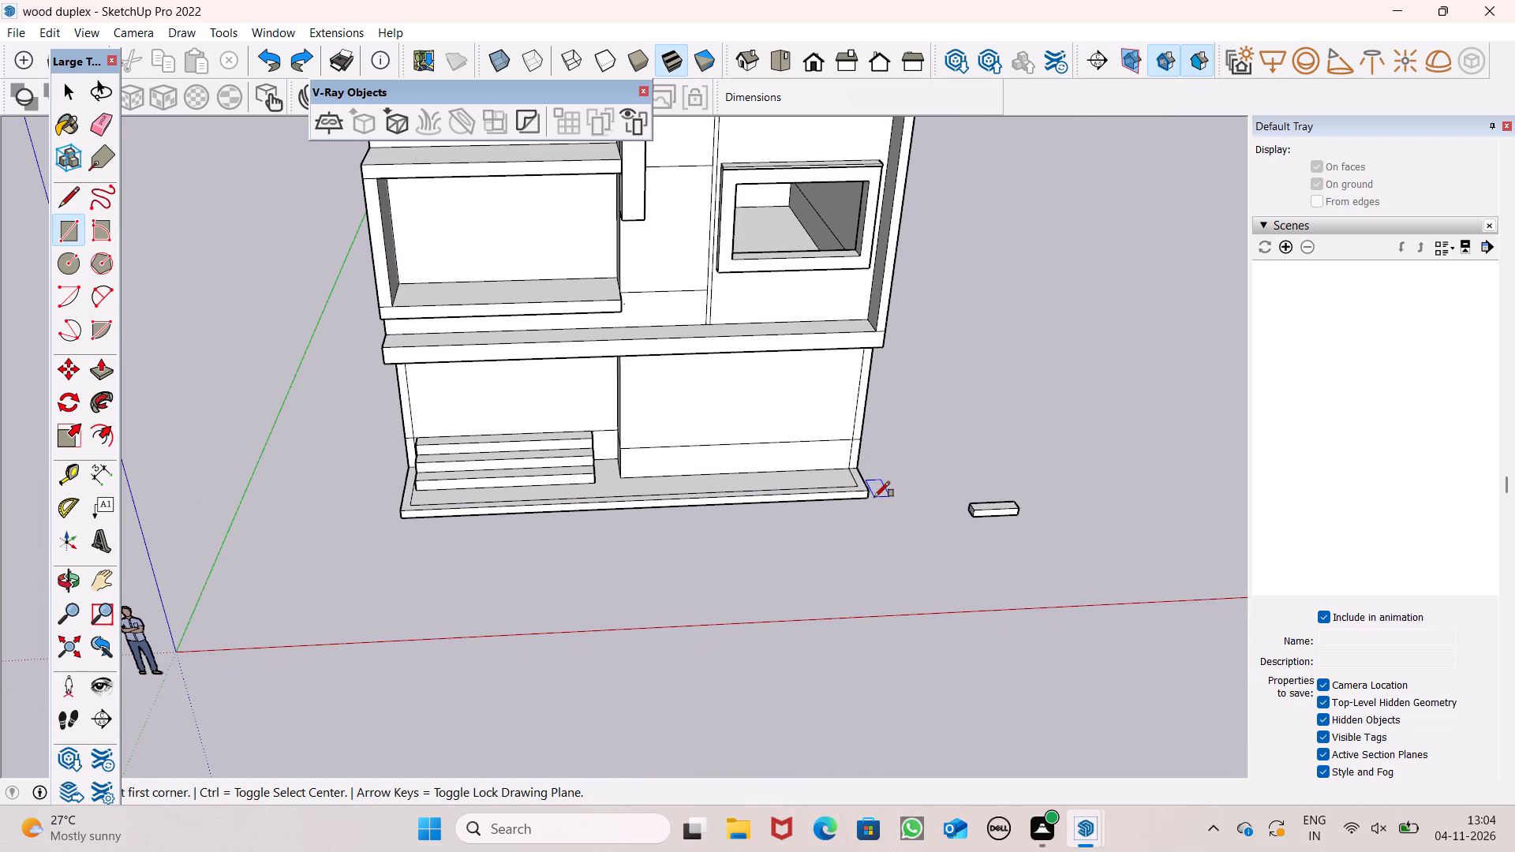
scroll(929, 507, "down", 1)
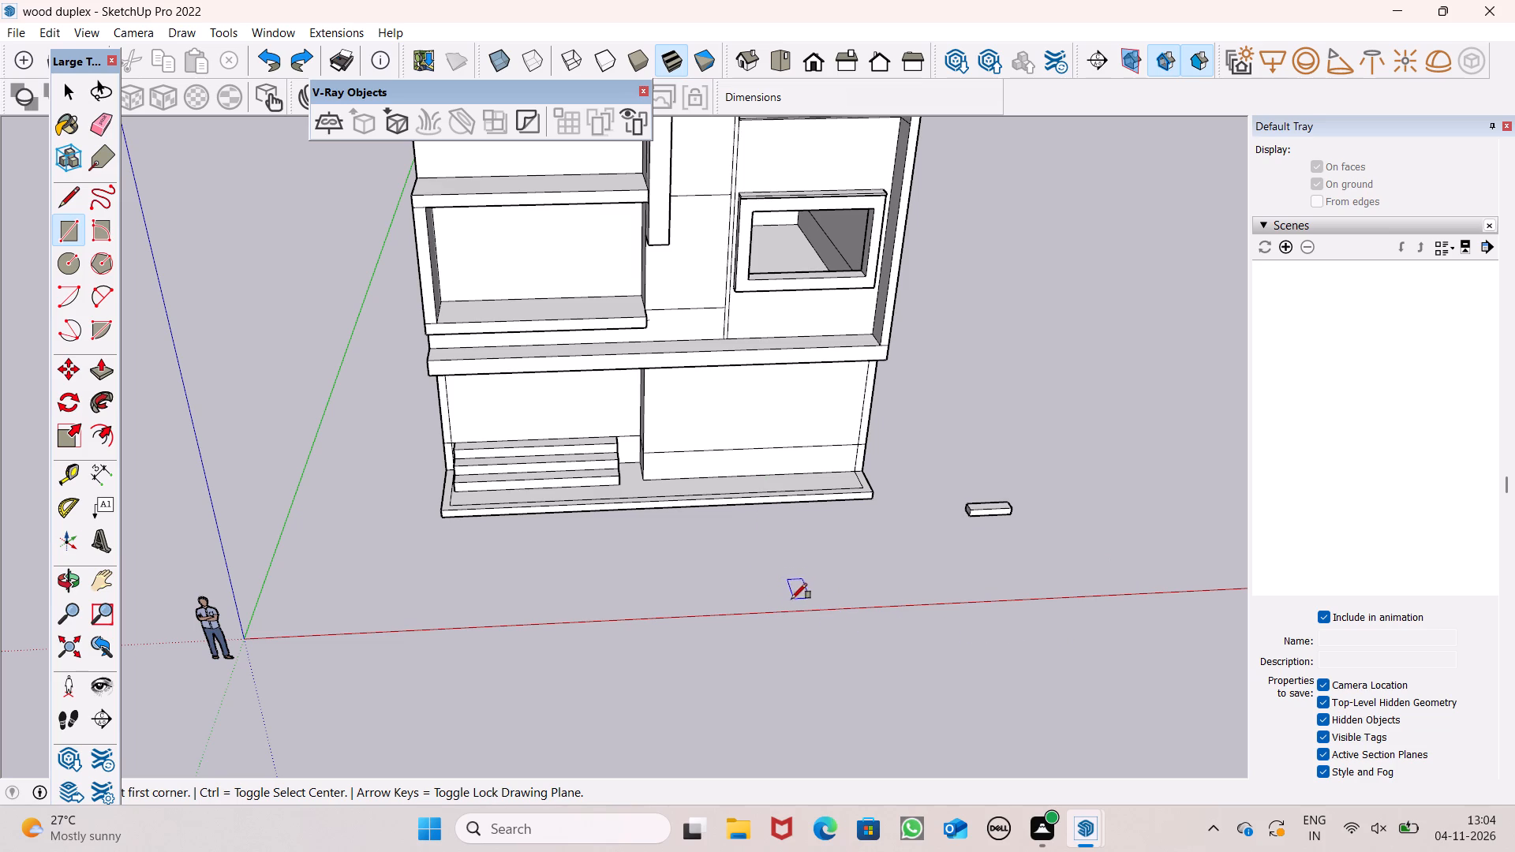
scroll(774, 594, "down", 1)
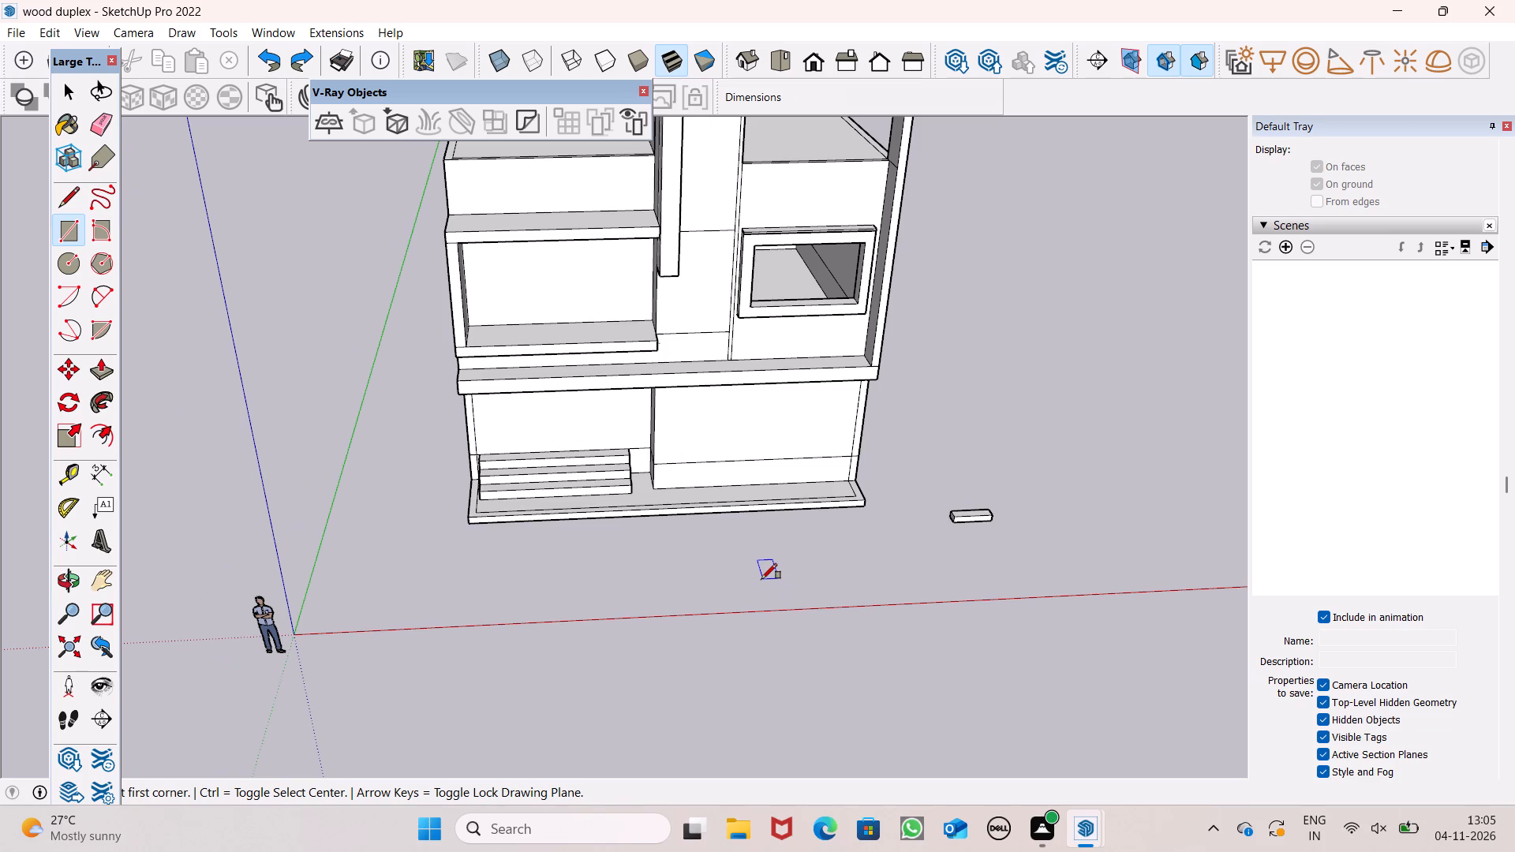
middle_click_drag(674, 548, 652, 447)
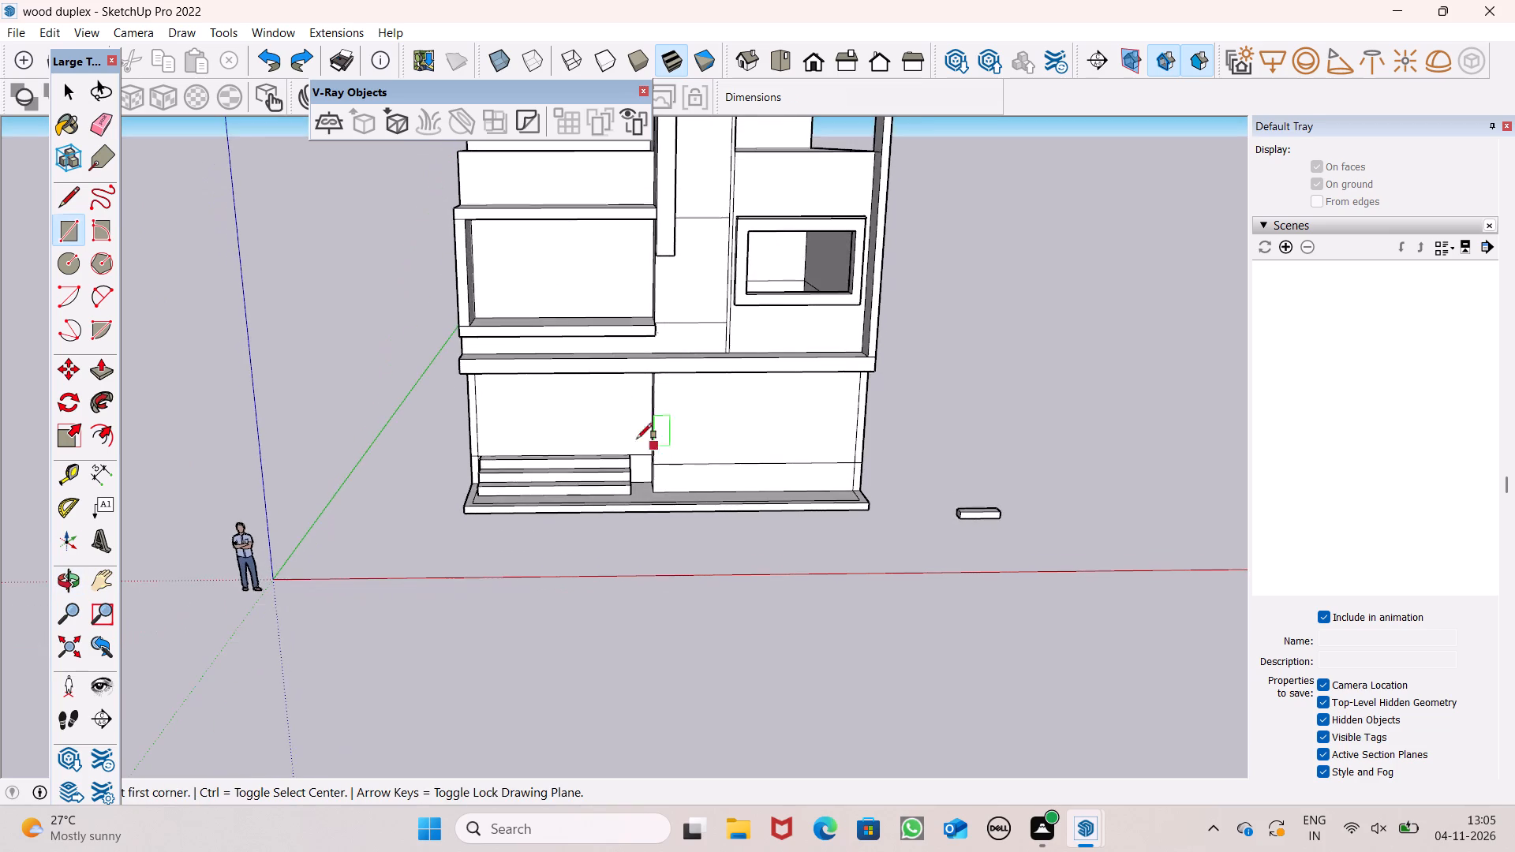
scroll(543, 379, "up", 6)
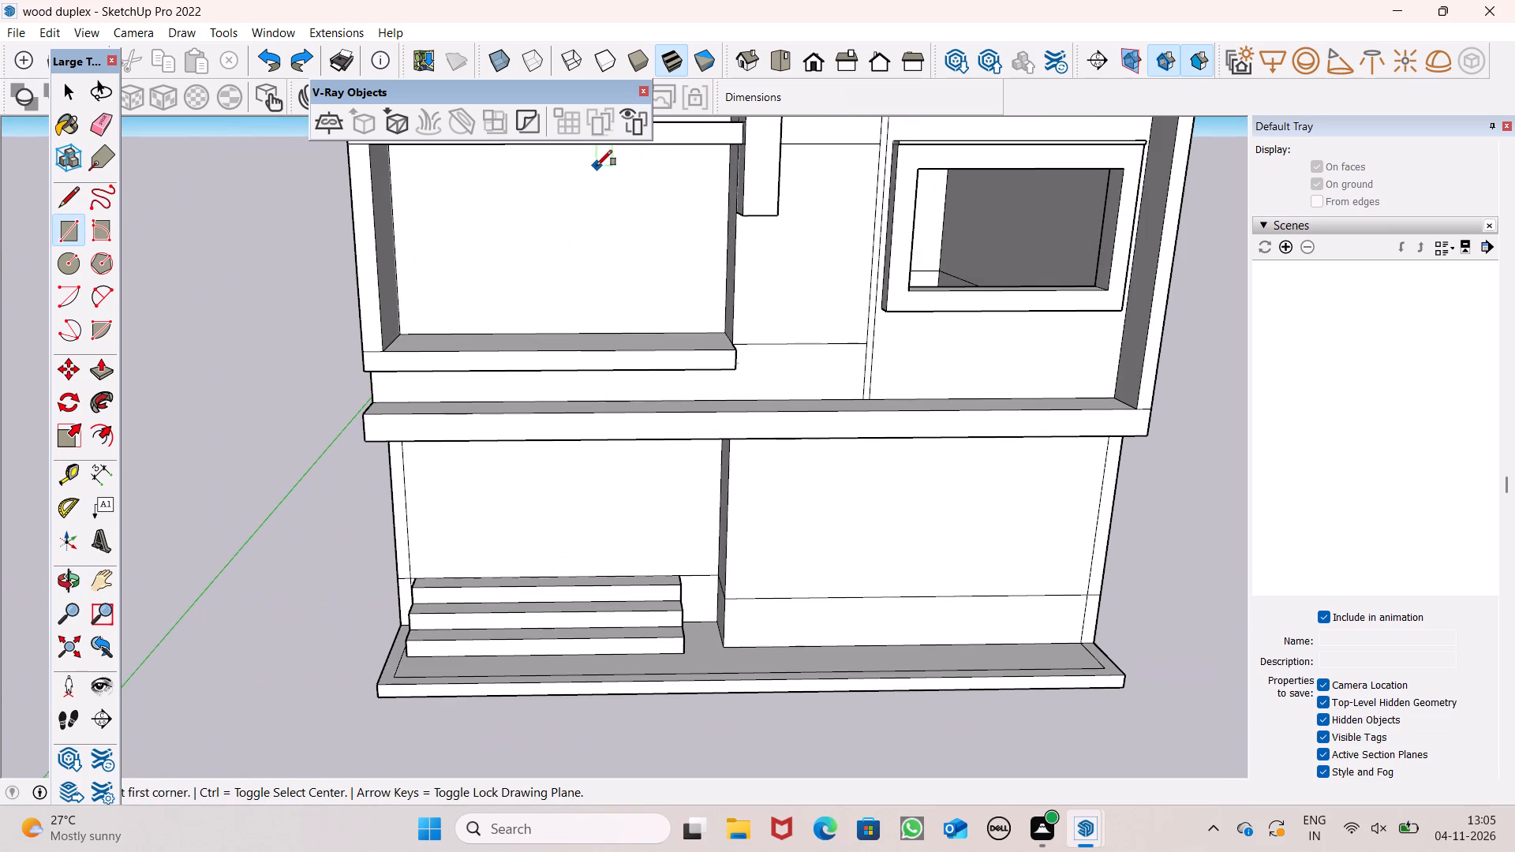
scroll(593, 247, "down", 2)
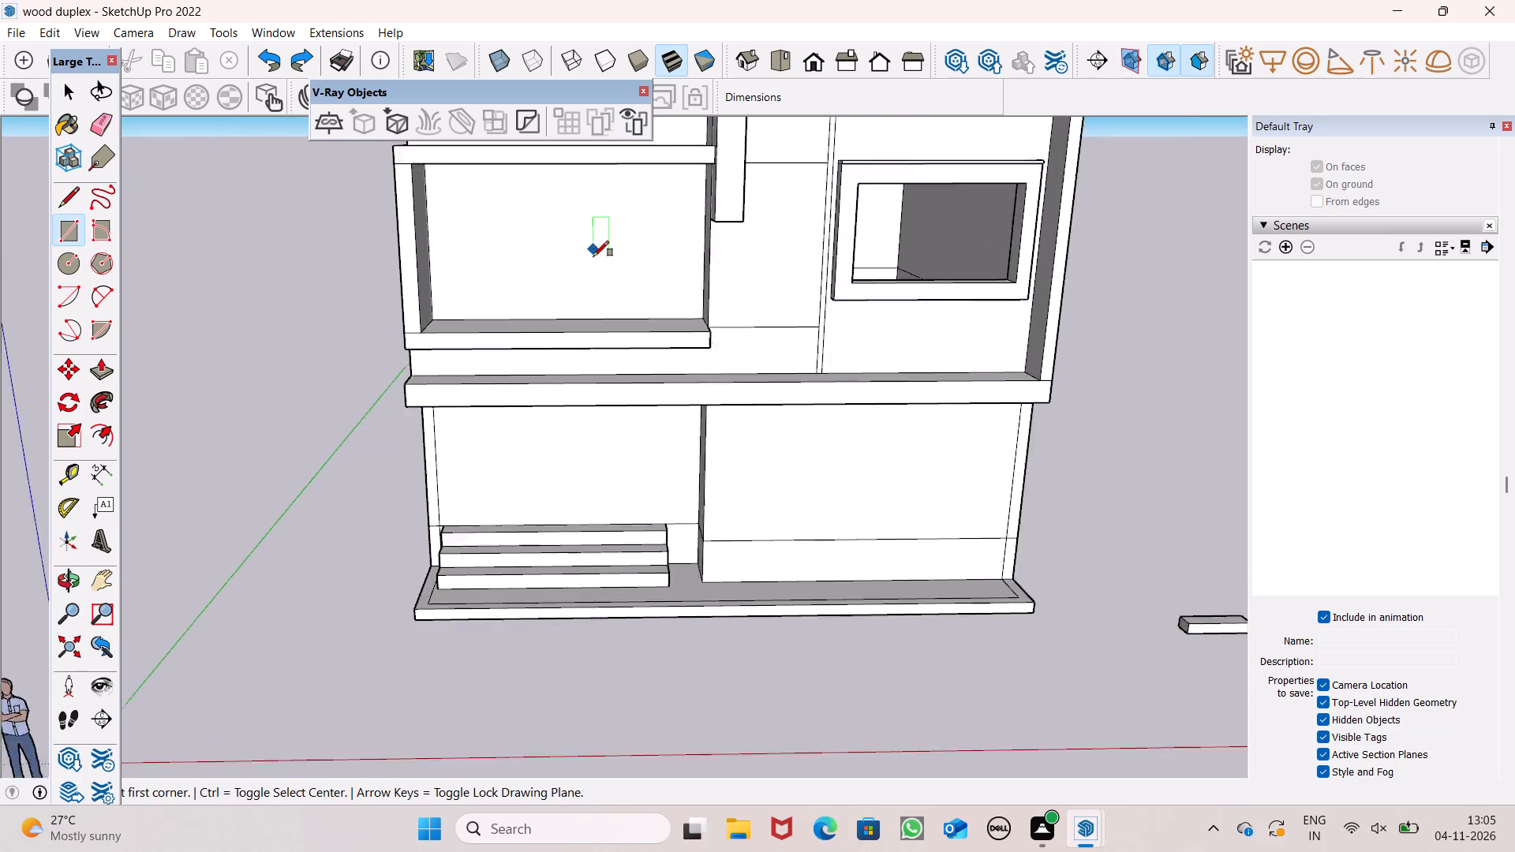
scroll(593, 256, "down", 3)
middle_click_drag(683, 304, 726, 294)
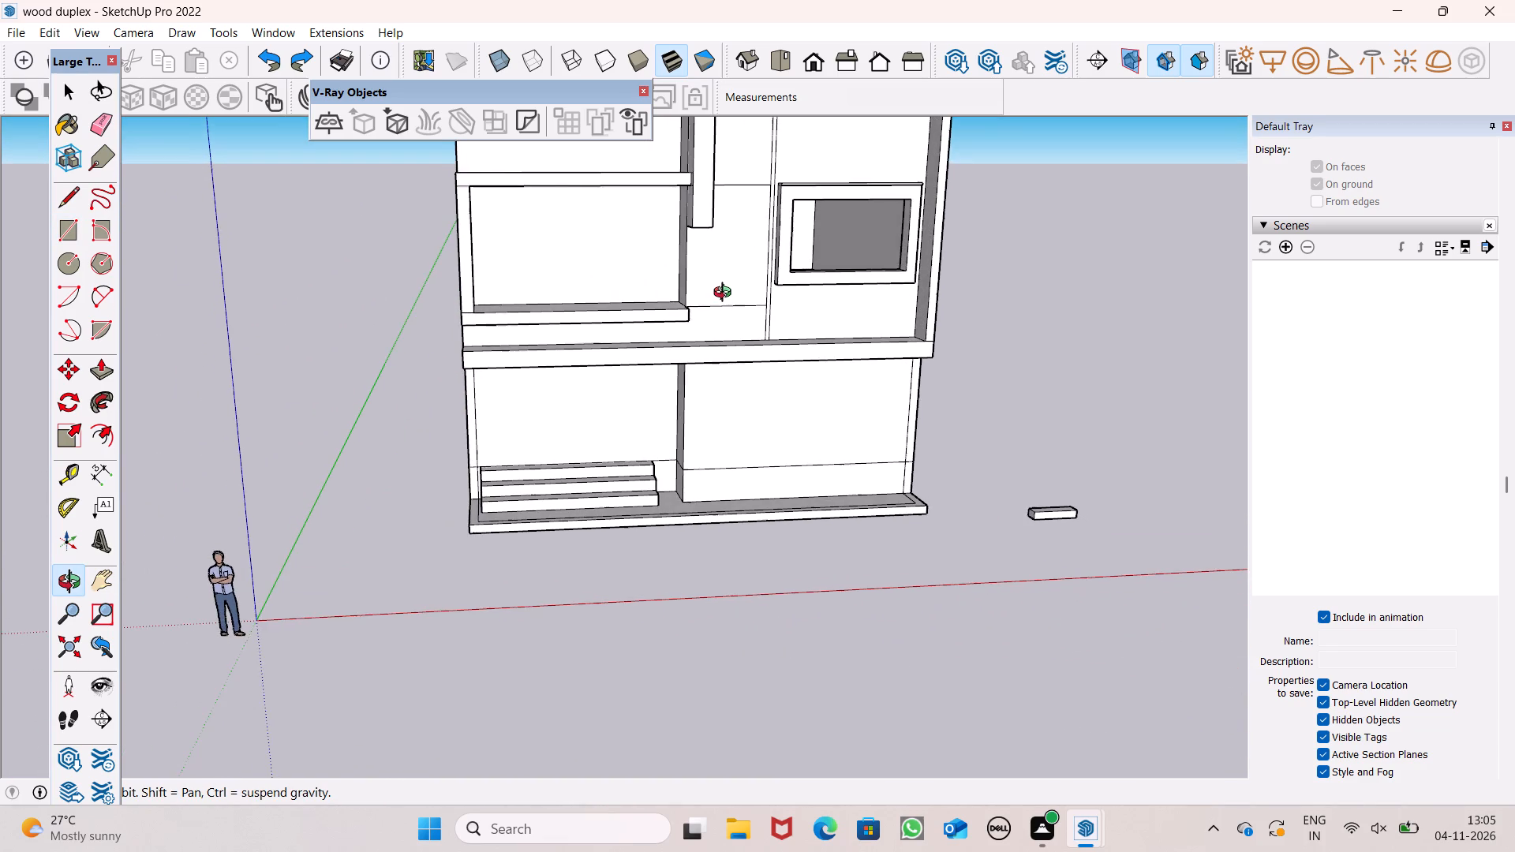
middle_click_drag(726, 294, 869, 413)
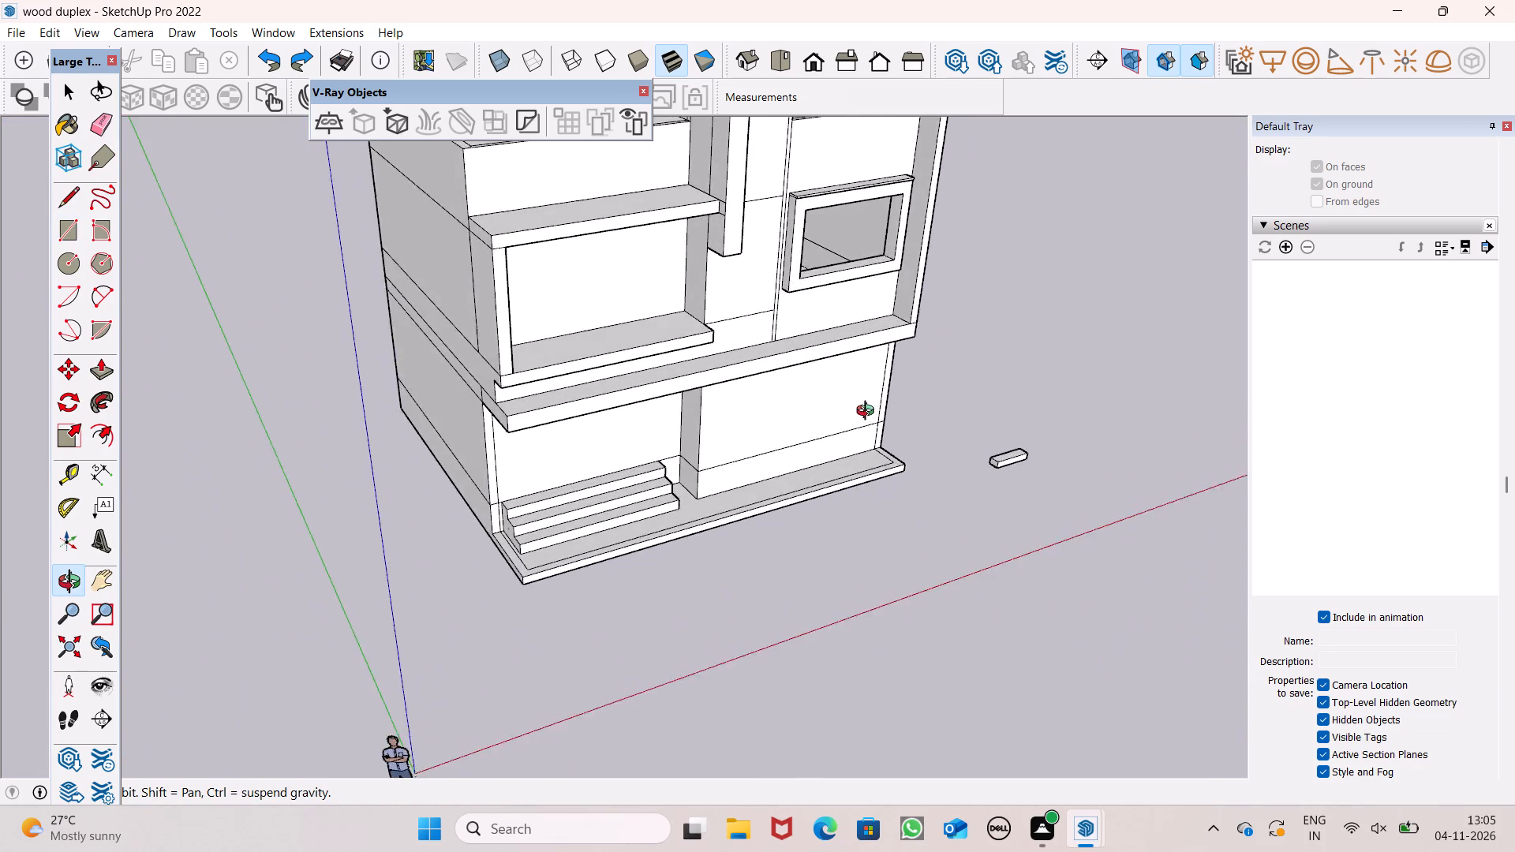
middle_click_drag(869, 413, 934, 421)
scroll(937, 406, "down", 4)
middle_click_drag(836, 413, 641, 394)
scroll(641, 395, "up", 1)
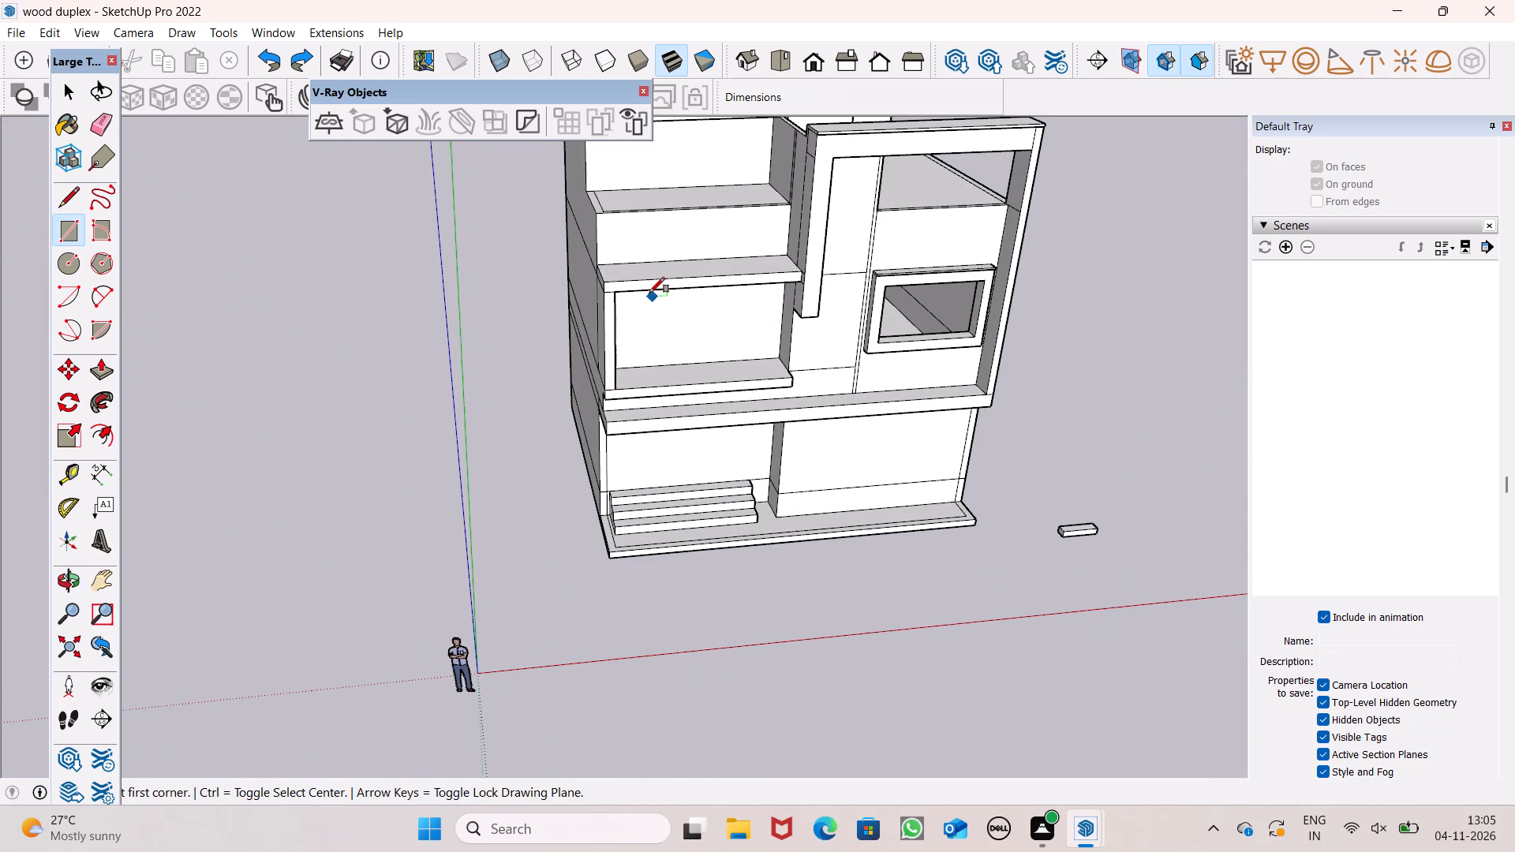
scroll(649, 293, "down", 8)
middle_click_drag(748, 326, 658, 198)
scroll(748, 326, "up", 9)
scroll(750, 501, "down", 1)
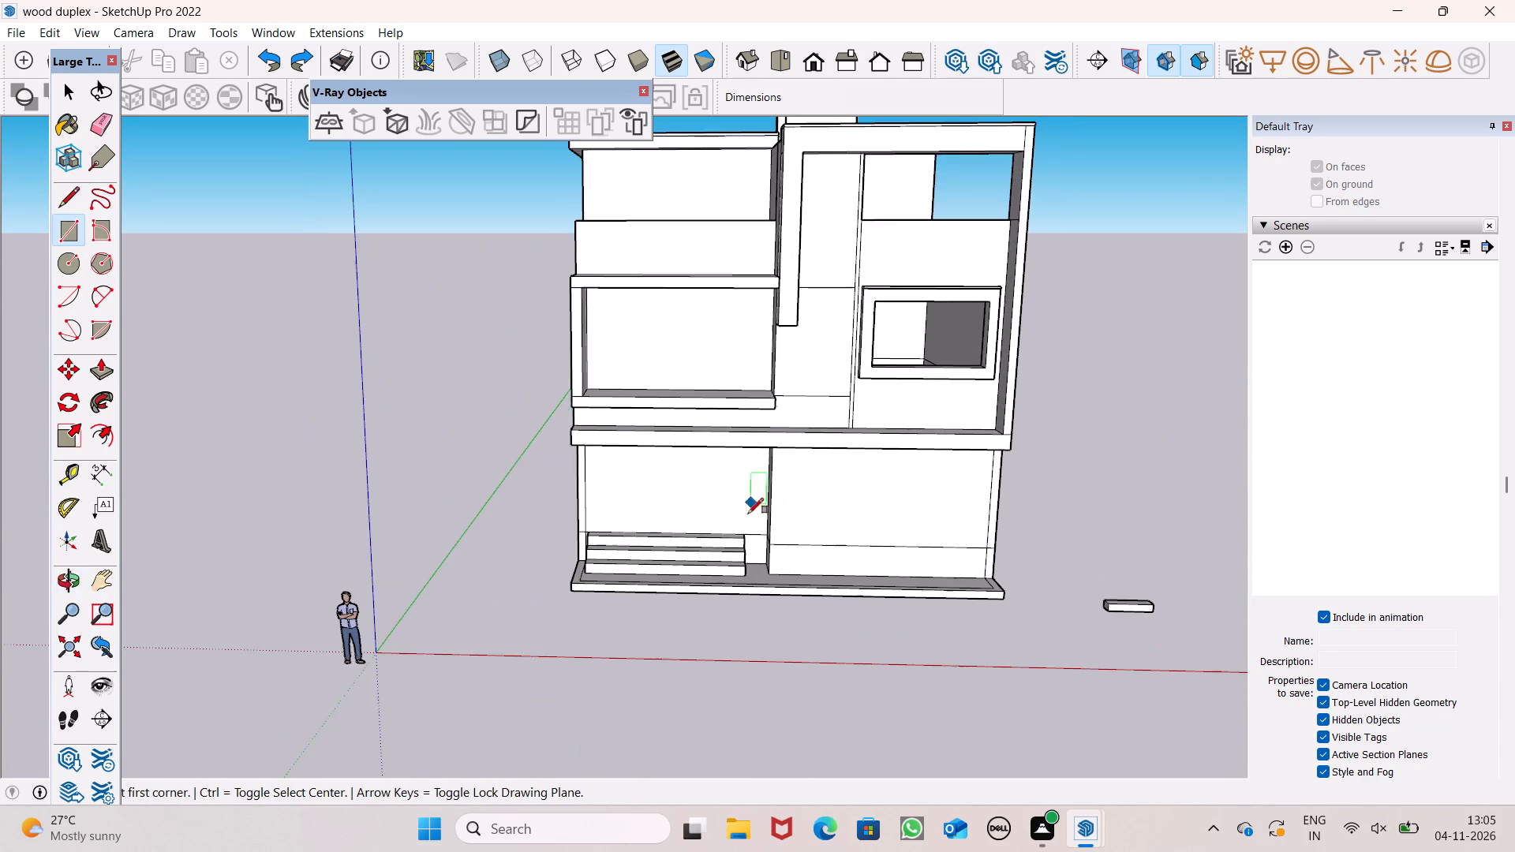
middle_click_drag(747, 550, 769, 564)
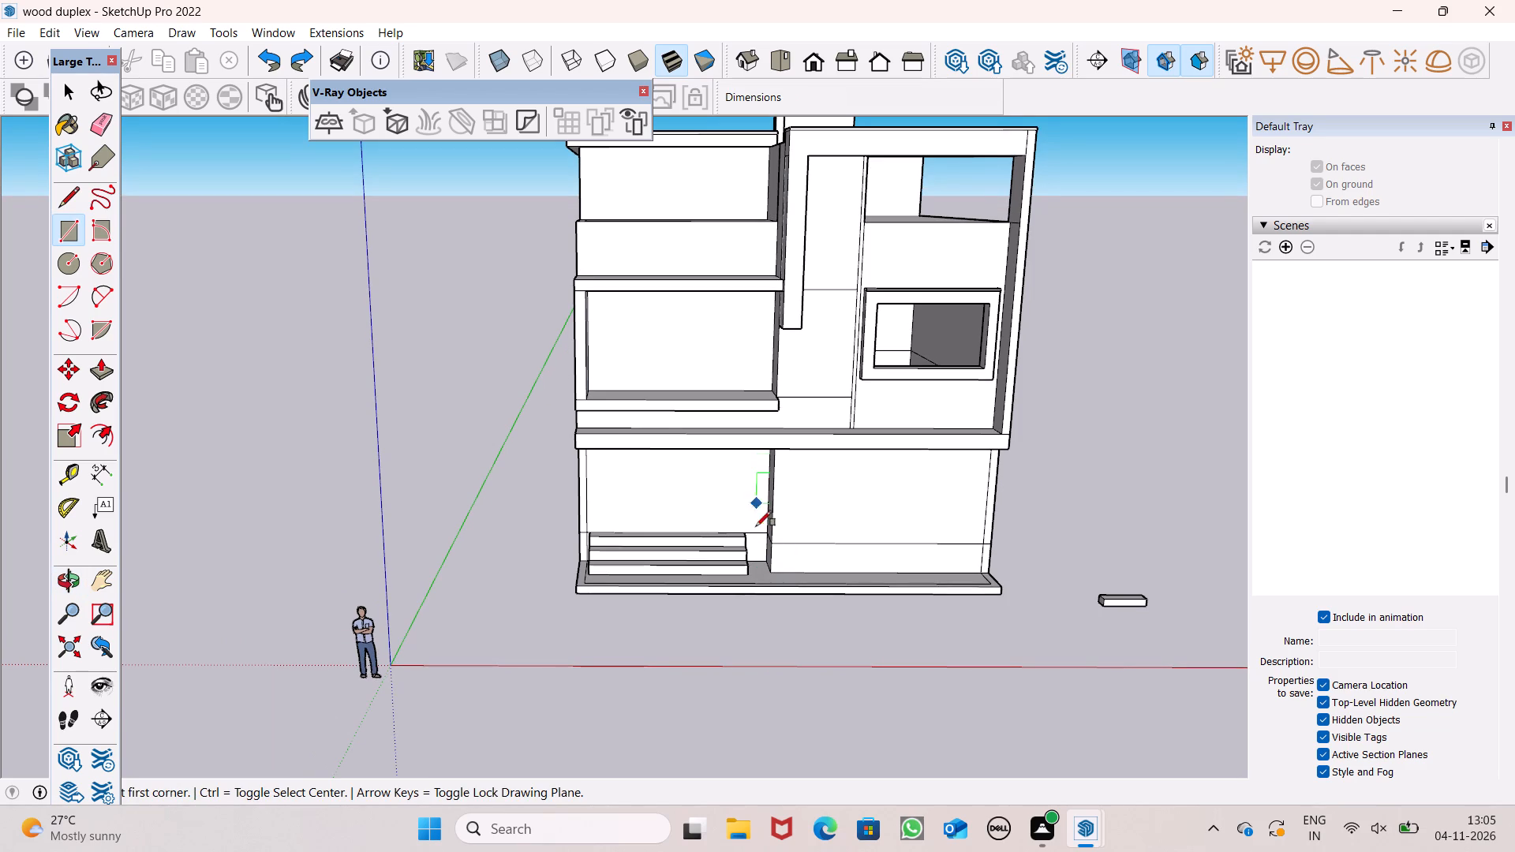
scroll(734, 494, "down", 1)
middle_click_drag(744, 525, 740, 618)
scroll(737, 597, "up", 9)
scroll(704, 551, "down", 5)
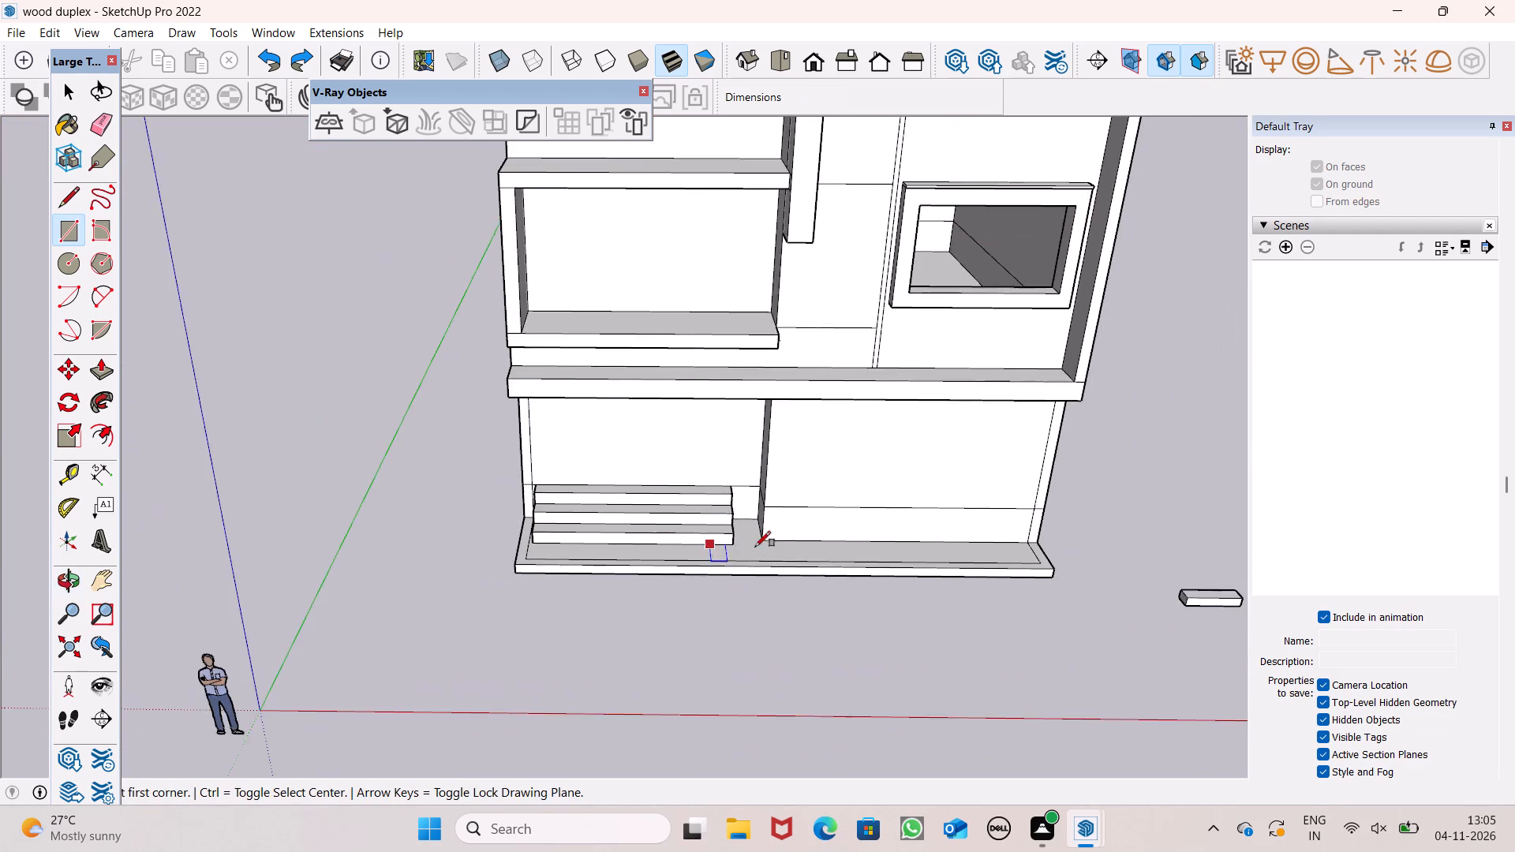
middle_click_drag(777, 551, 725, 662)
scroll(725, 571, "up", 9)
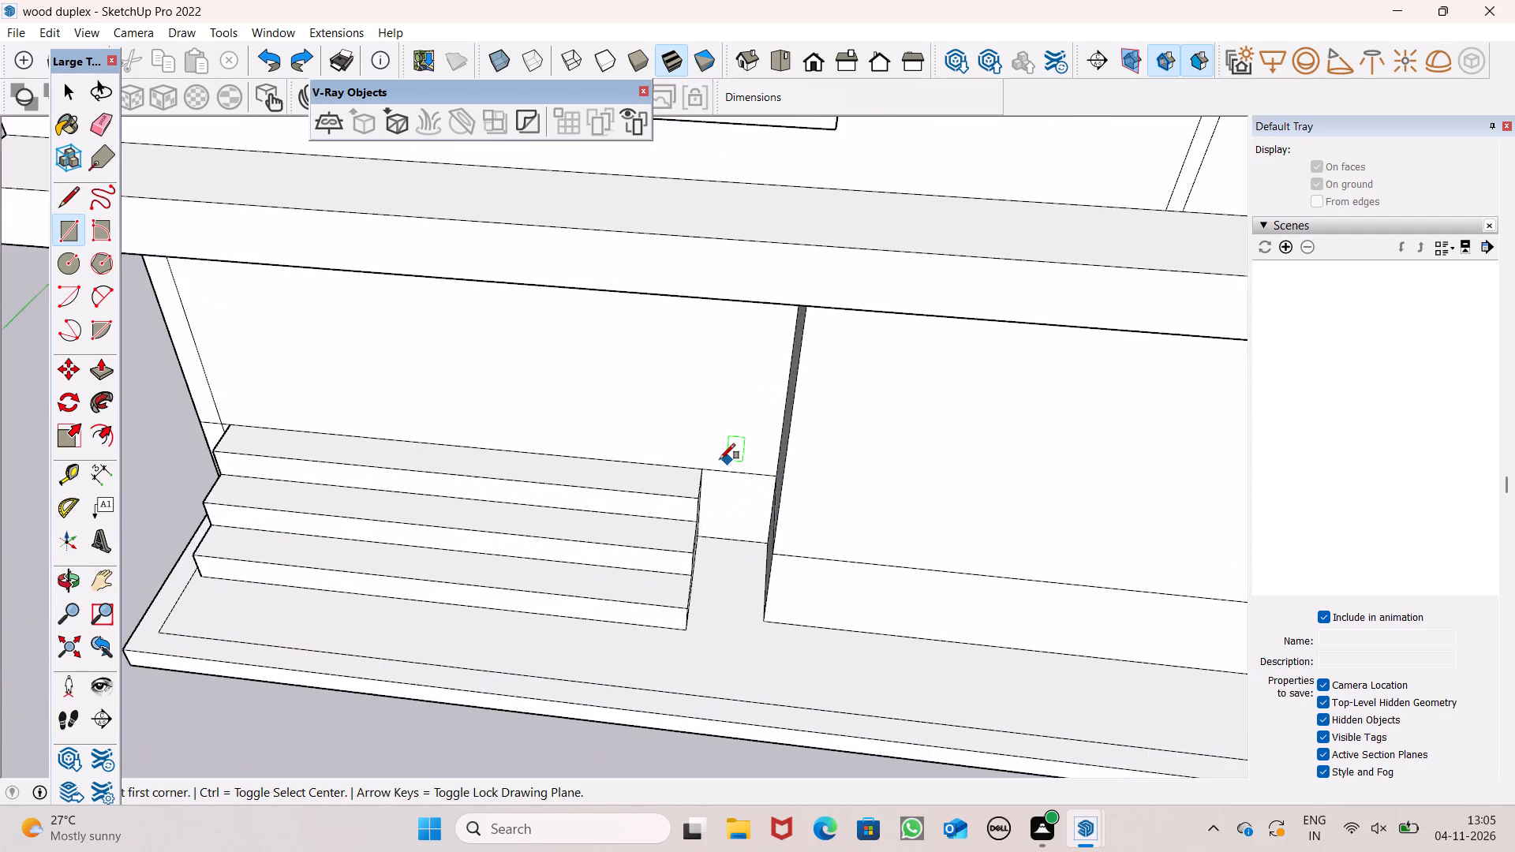
scroll(720, 459, "up", 3)
scroll(762, 436, "down", 10)
middle_click_drag(762, 469, 825, 501)
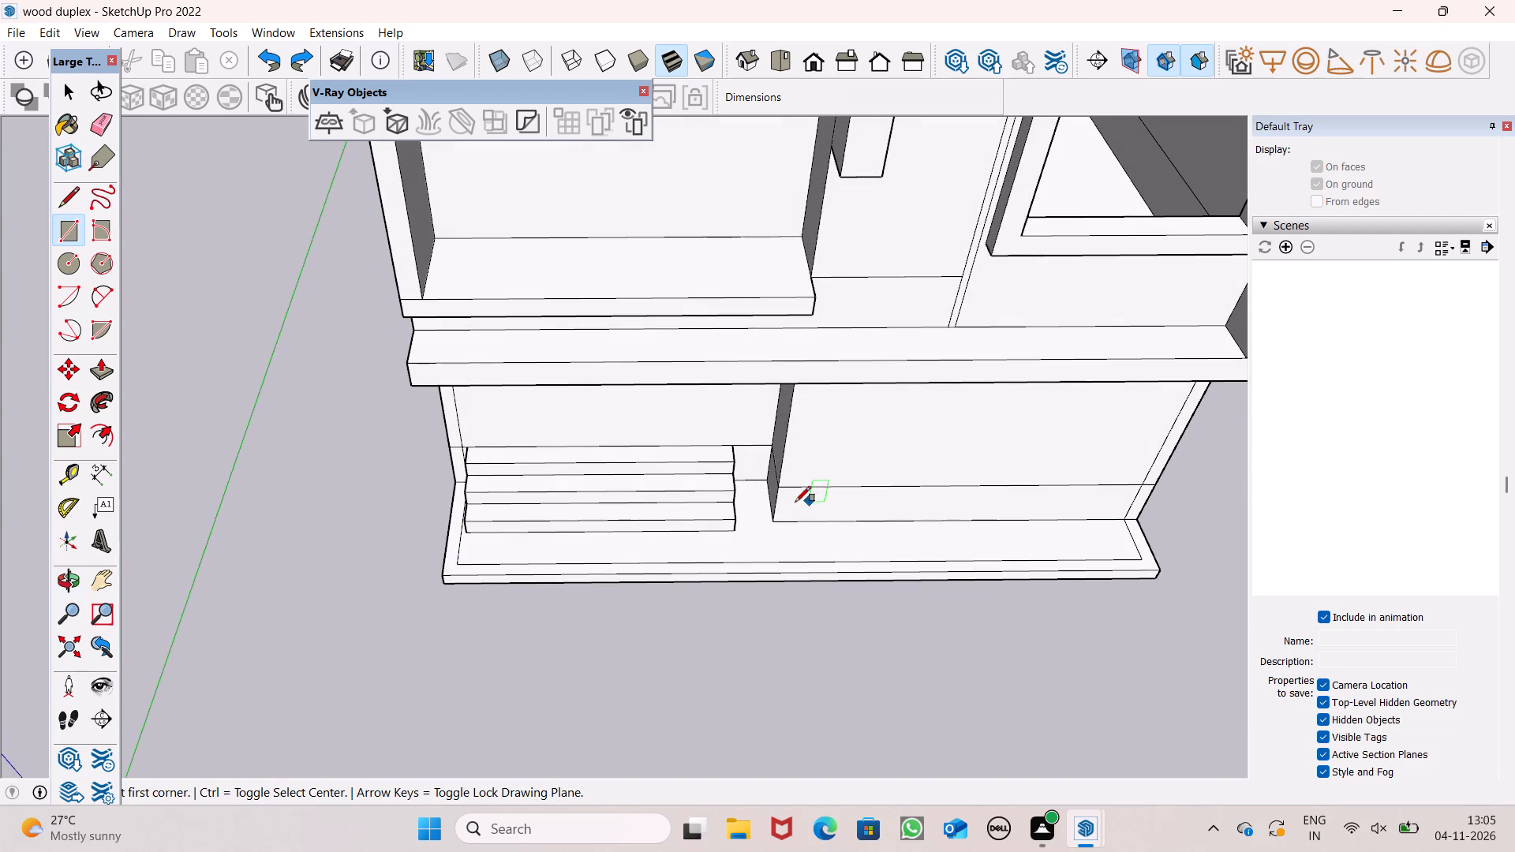
Erase the edge dividing the side face of the ground-floor projecting wall that faces the stair.
left_click(96, 376)
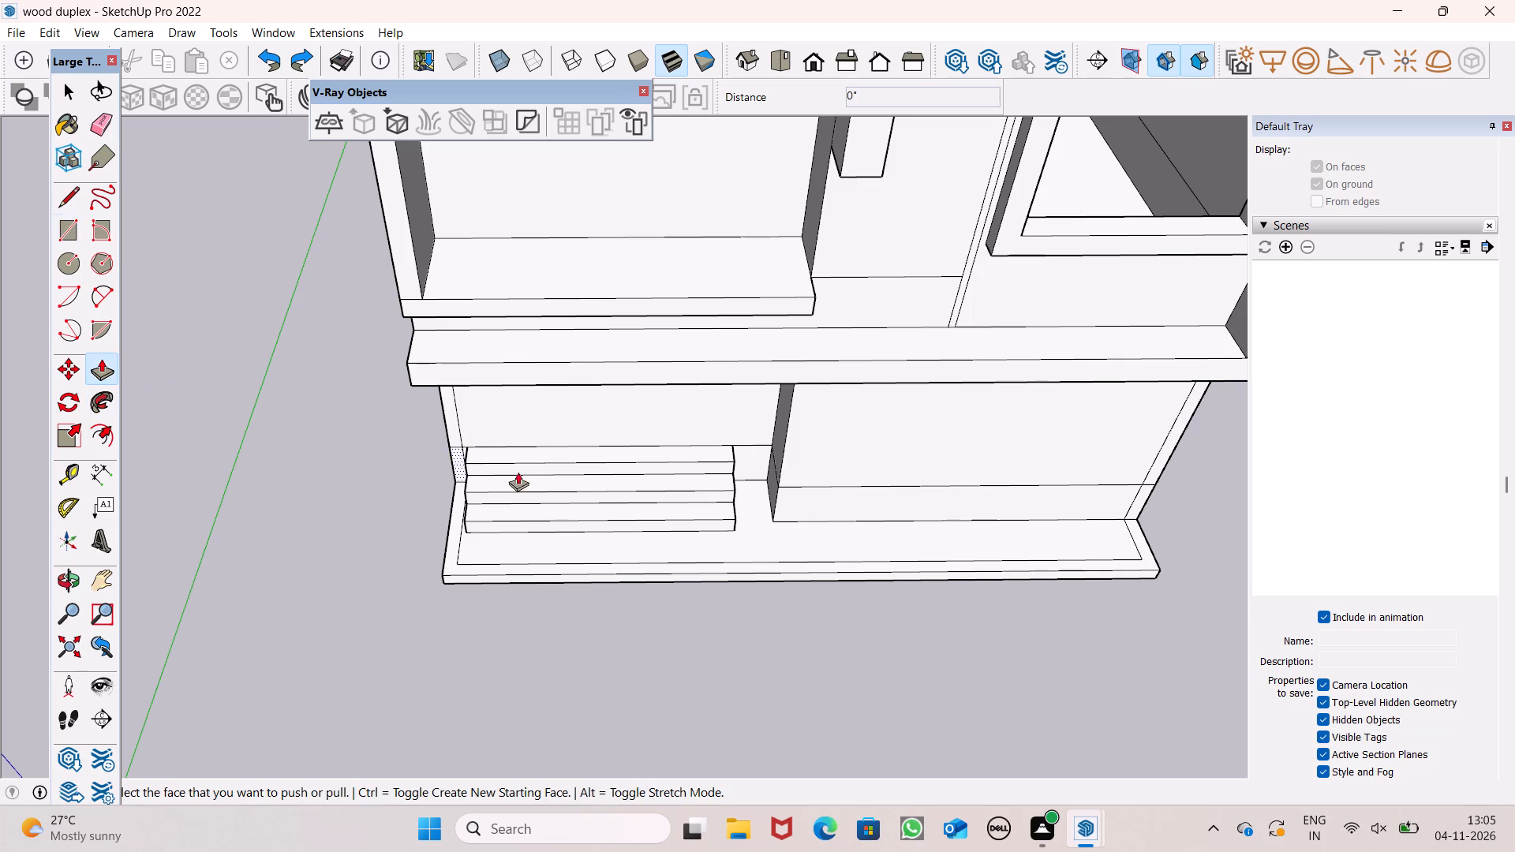
scroll(686, 476, "up", 4)
middle_click_drag(792, 499, 832, 465)
scroll(837, 442, "up", 3)
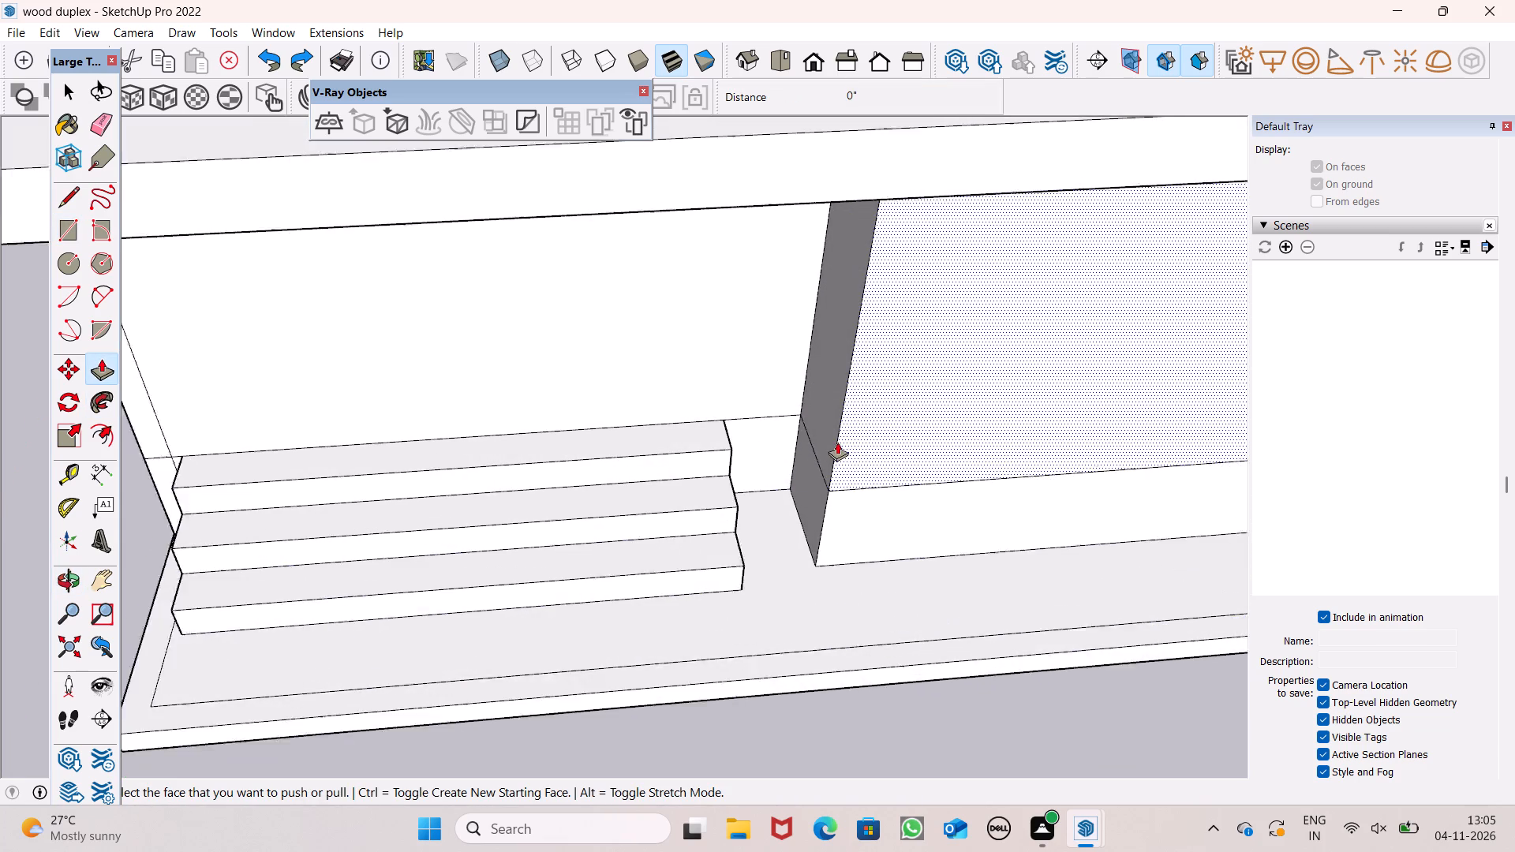
scroll(837, 442, "up", 2)
left_click(99, 140)
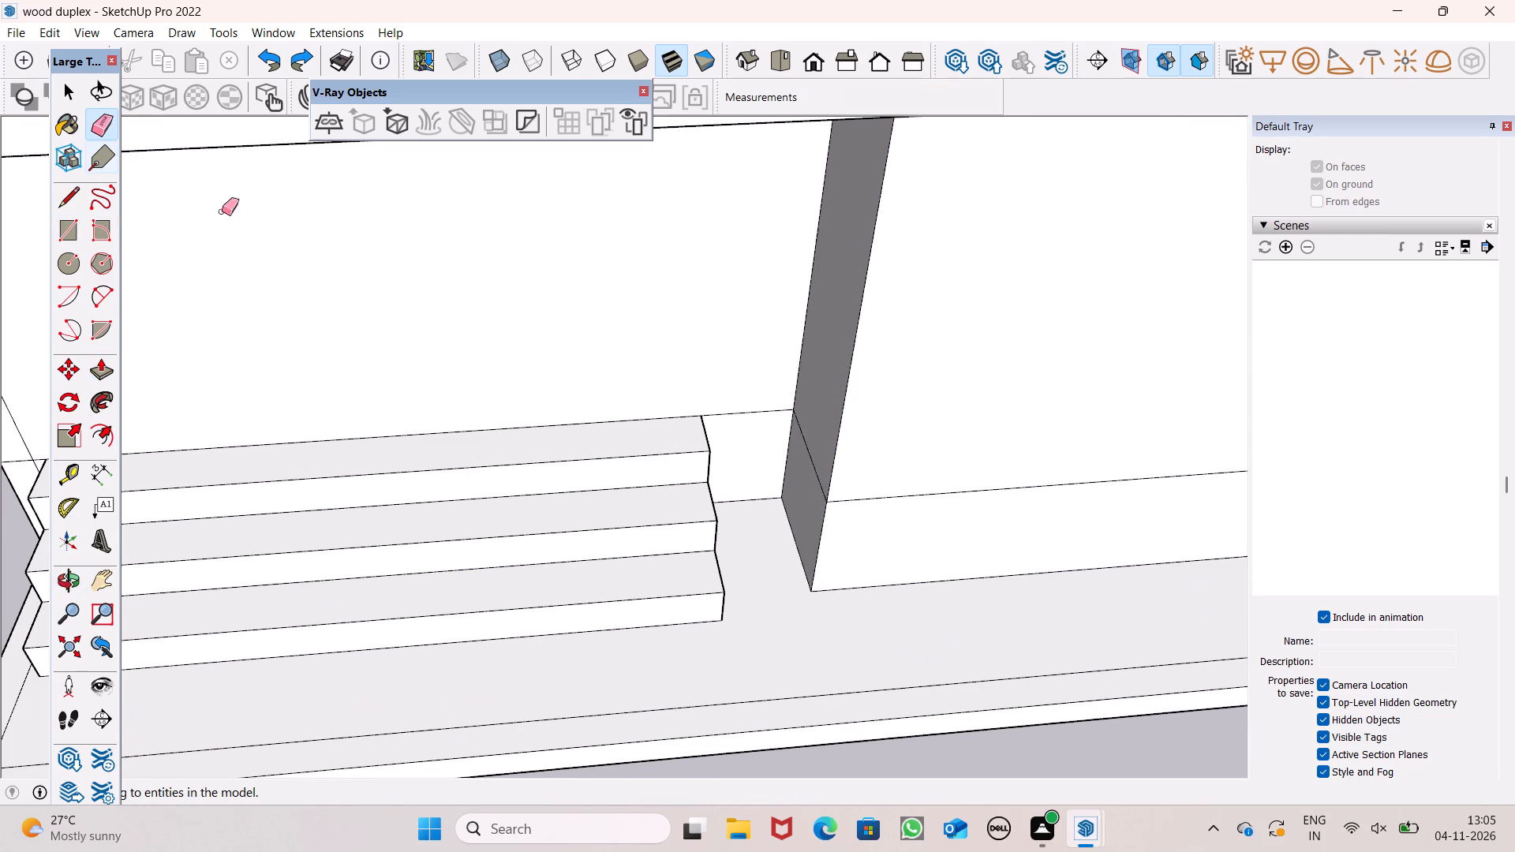
left_click_drag(814, 442, 807, 458)
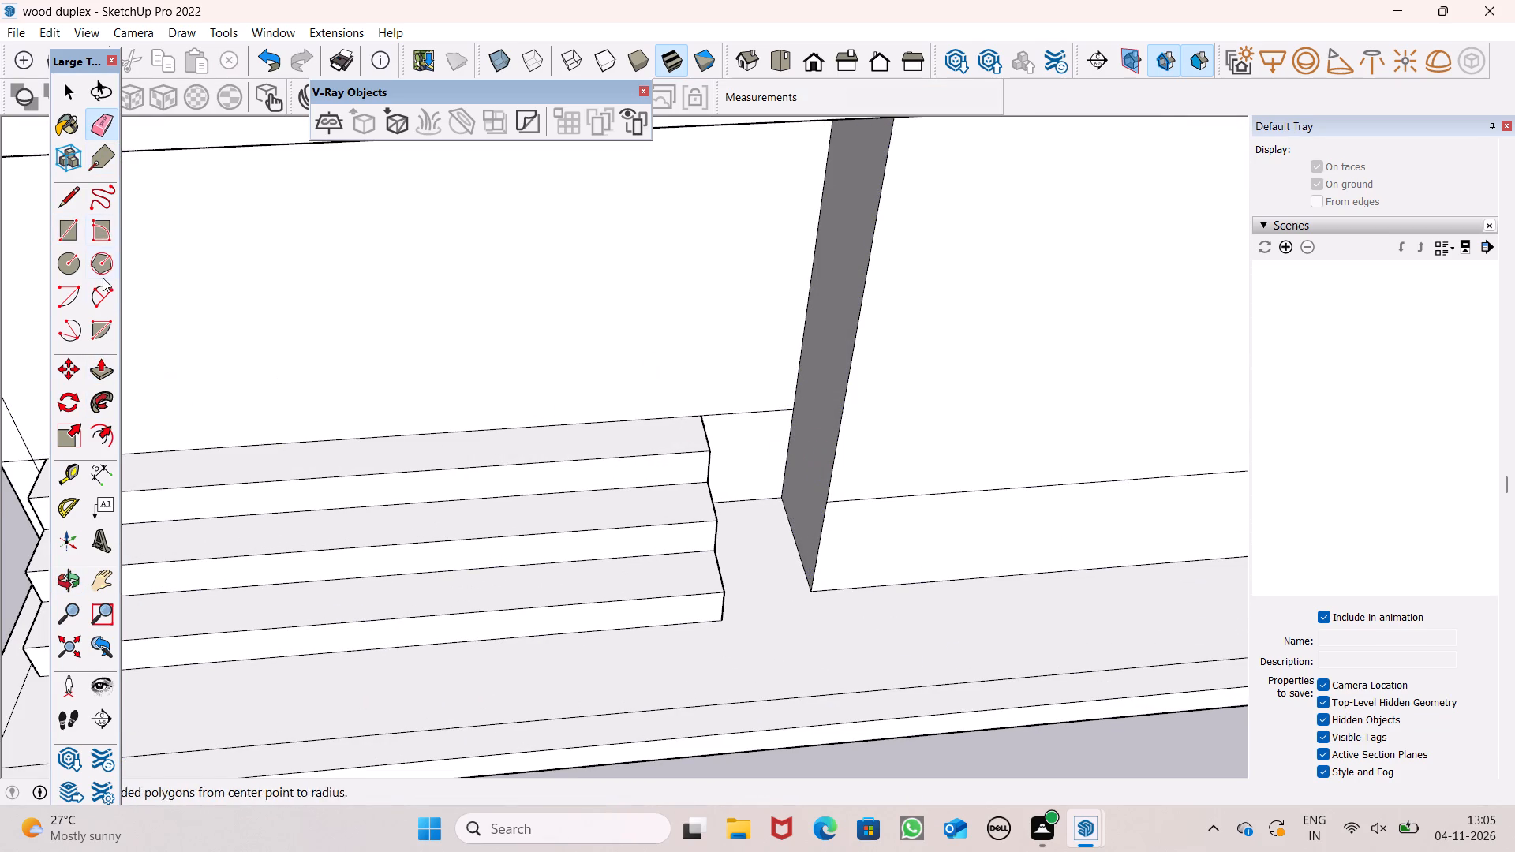
Push/Pull the ground-floor projecting wall's side face about 10 1/2" toward the stair's end.
left_click(107, 376)
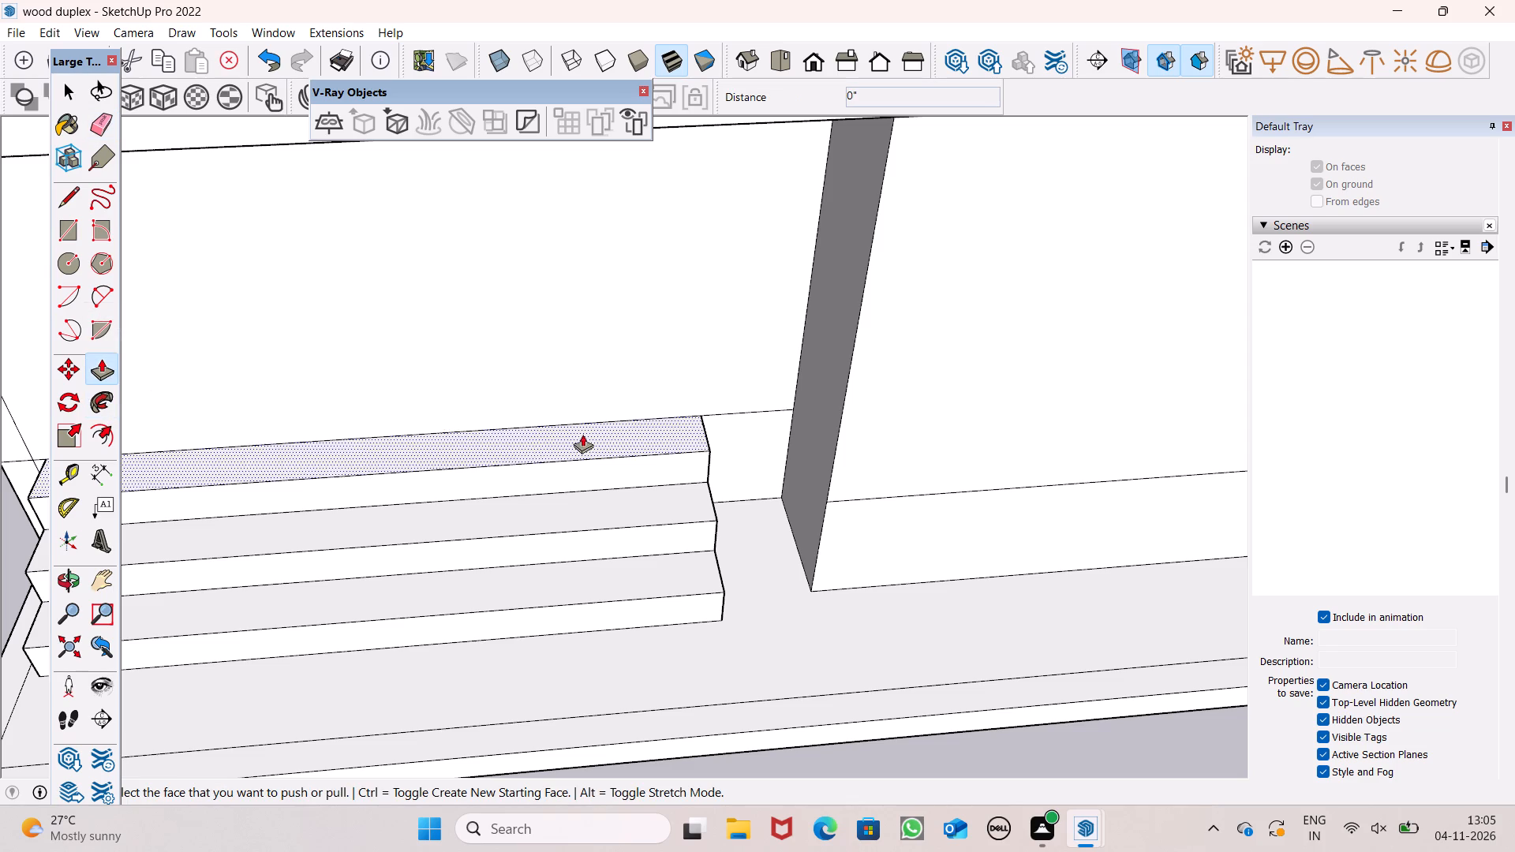
left_click_drag(806, 498, 792, 504)
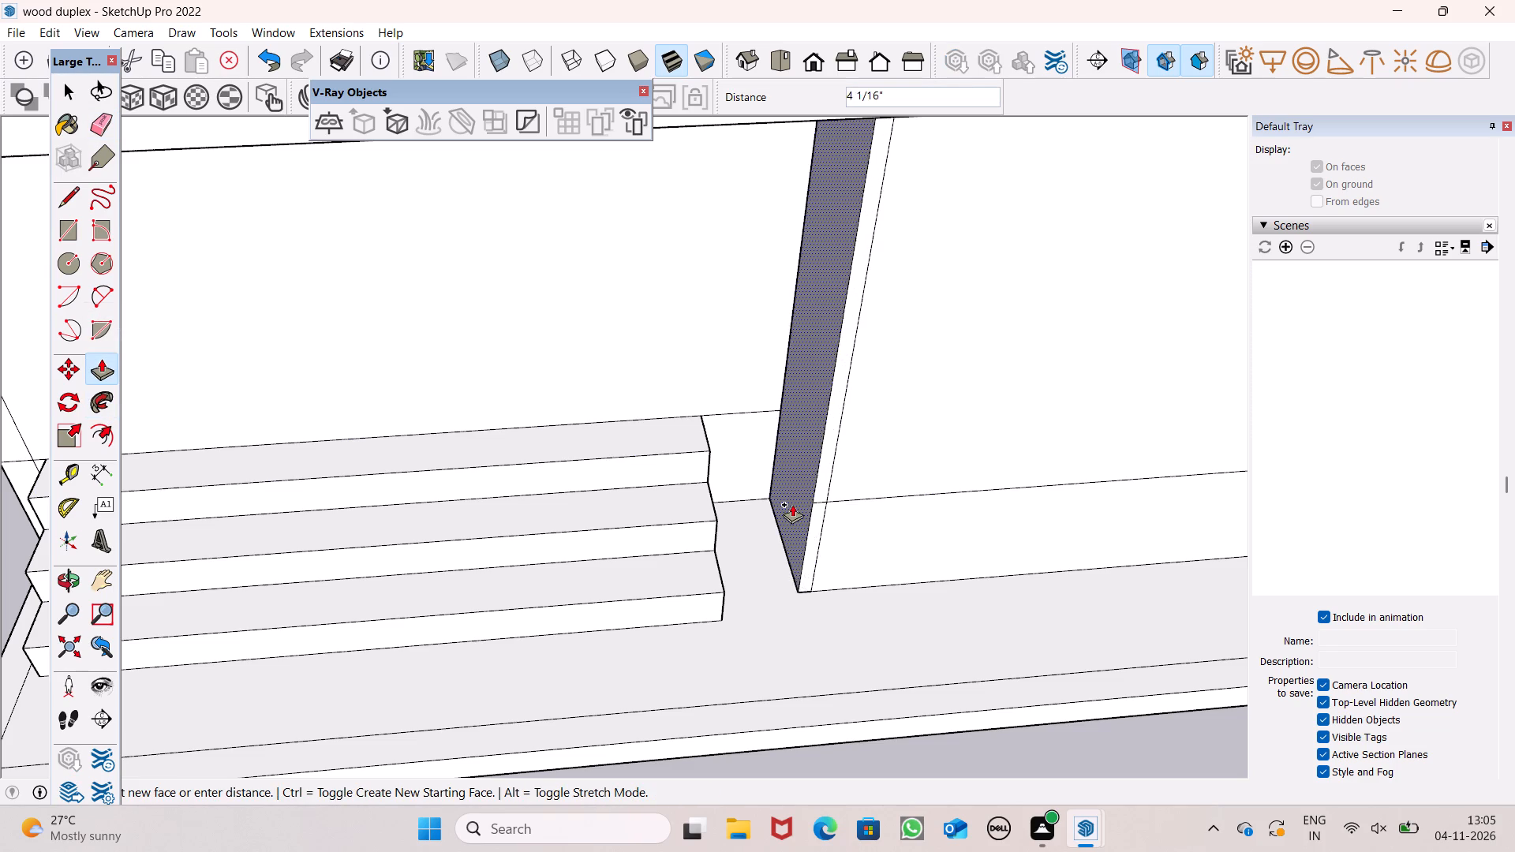
left_click_drag(792, 504, 771, 514)
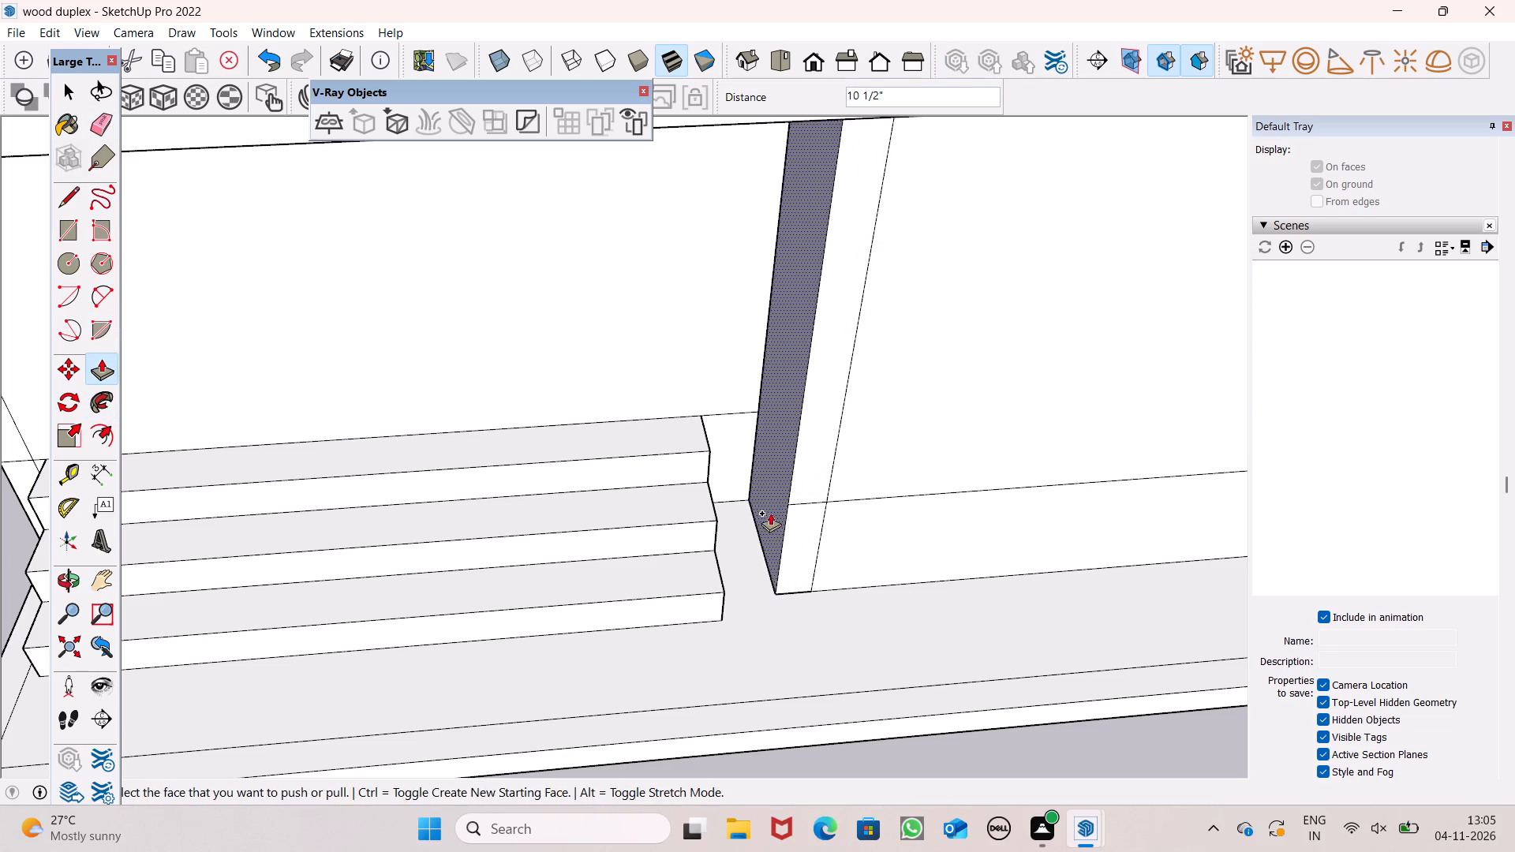
middle_click_drag(817, 567, 774, 570)
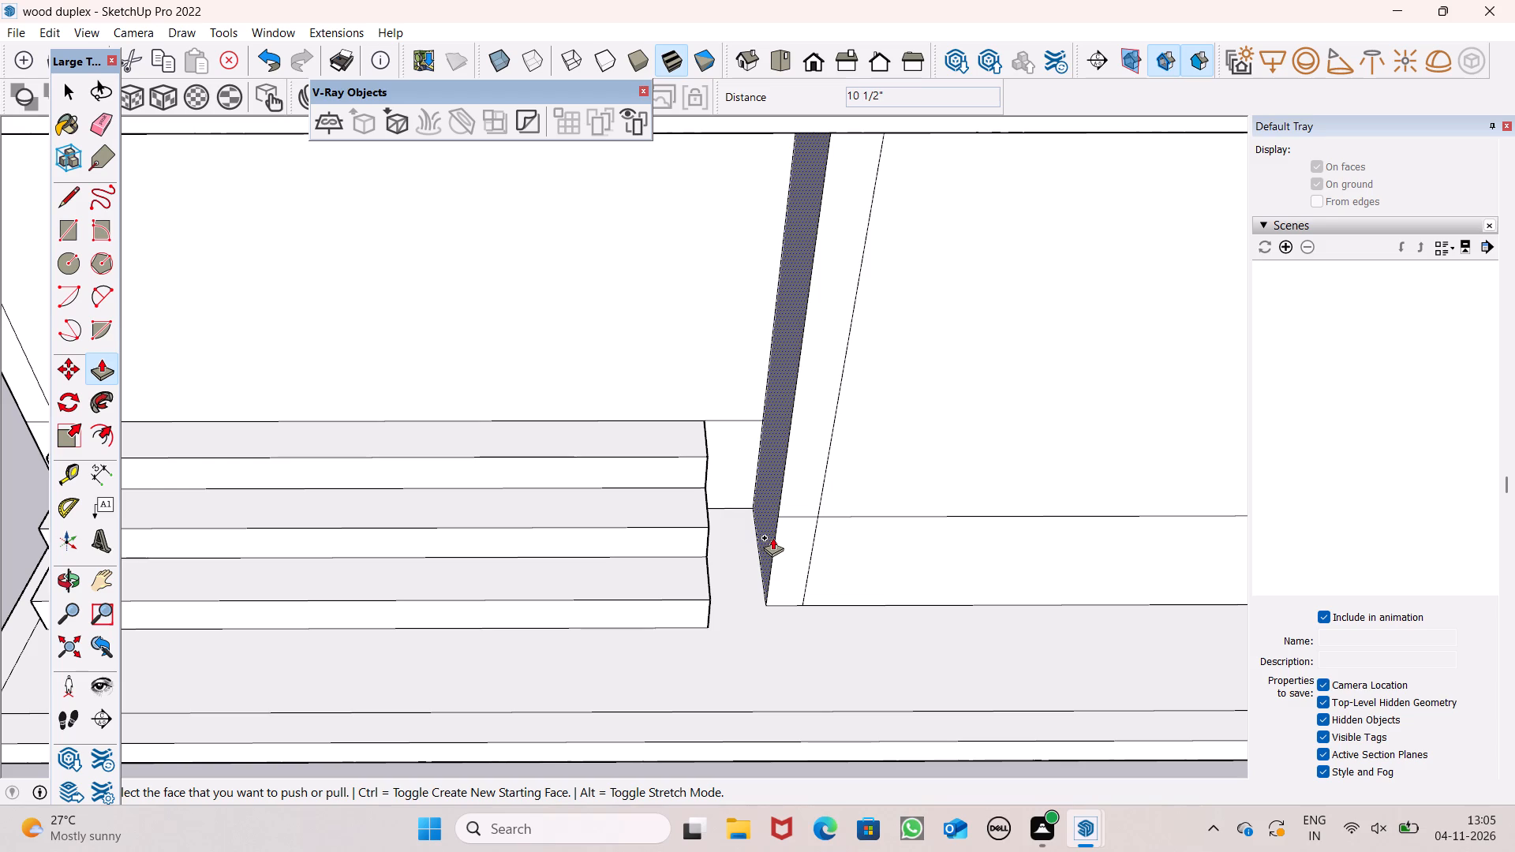
Push/Pull the ground-floor projecting wall's side face about 5 5/16", and again about 11 13/16", until it meets the stair's end.
left_click_drag(770, 526, 751, 532)
scroll(749, 535, "down", 1)
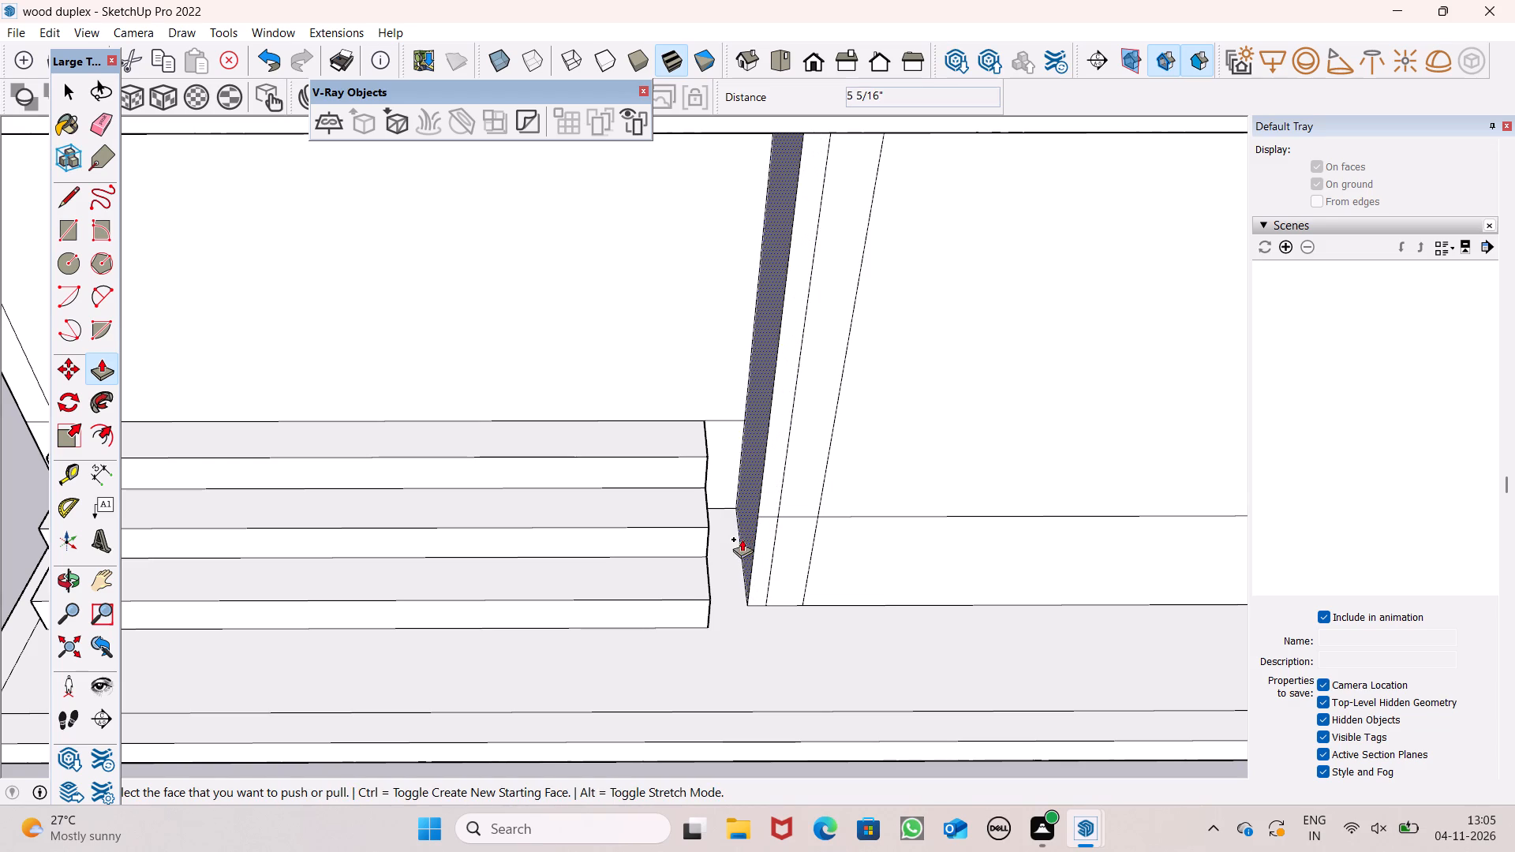
middle_click_drag(743, 548, 758, 563)
scroll(727, 458, "down", 2)
scroll(810, 463, "down", 1)
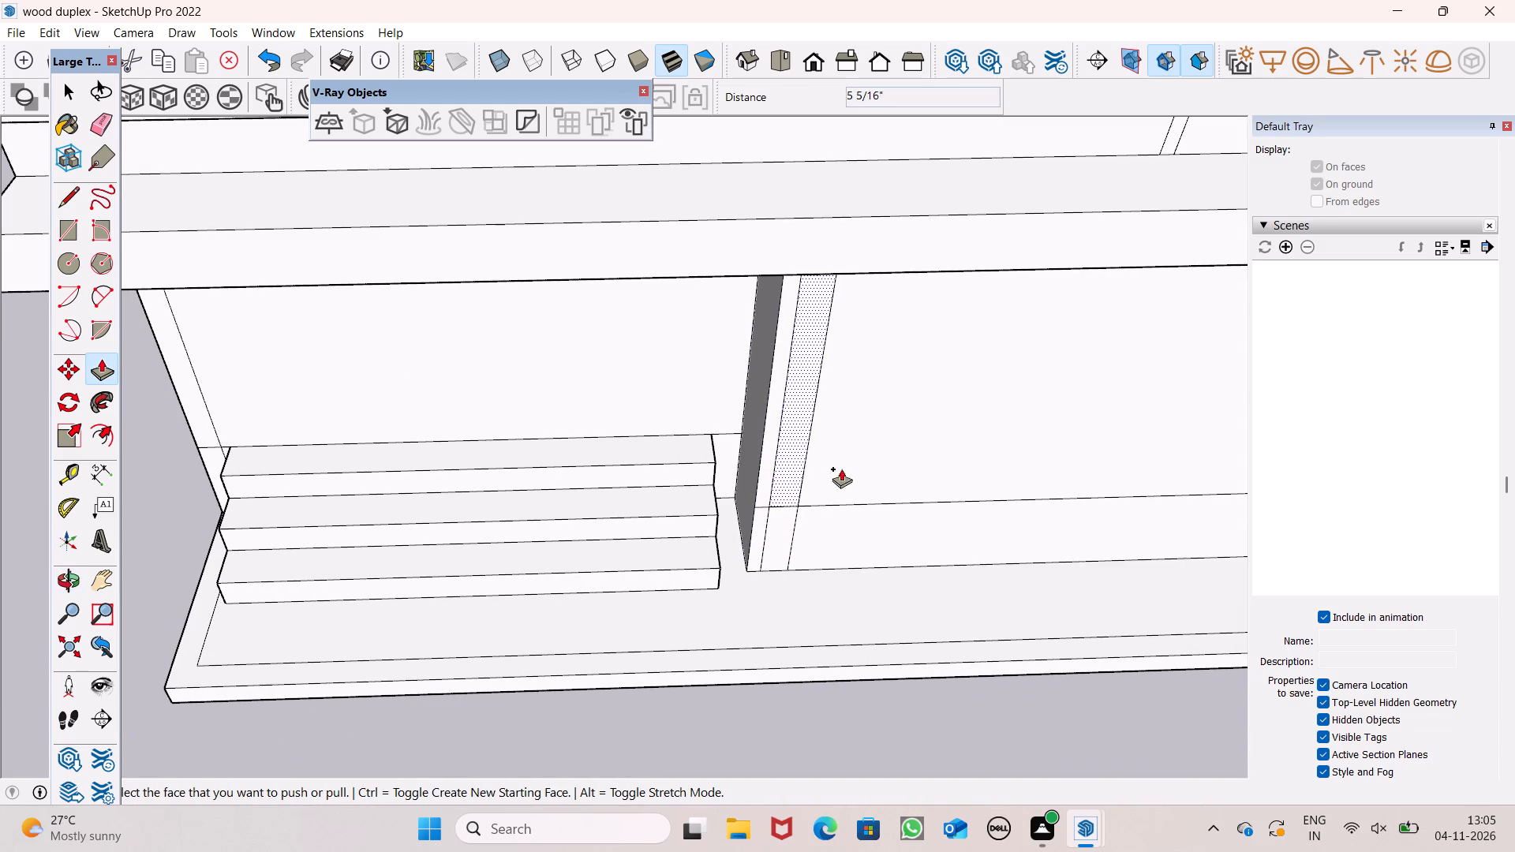
scroll(715, 515, "up", 6)
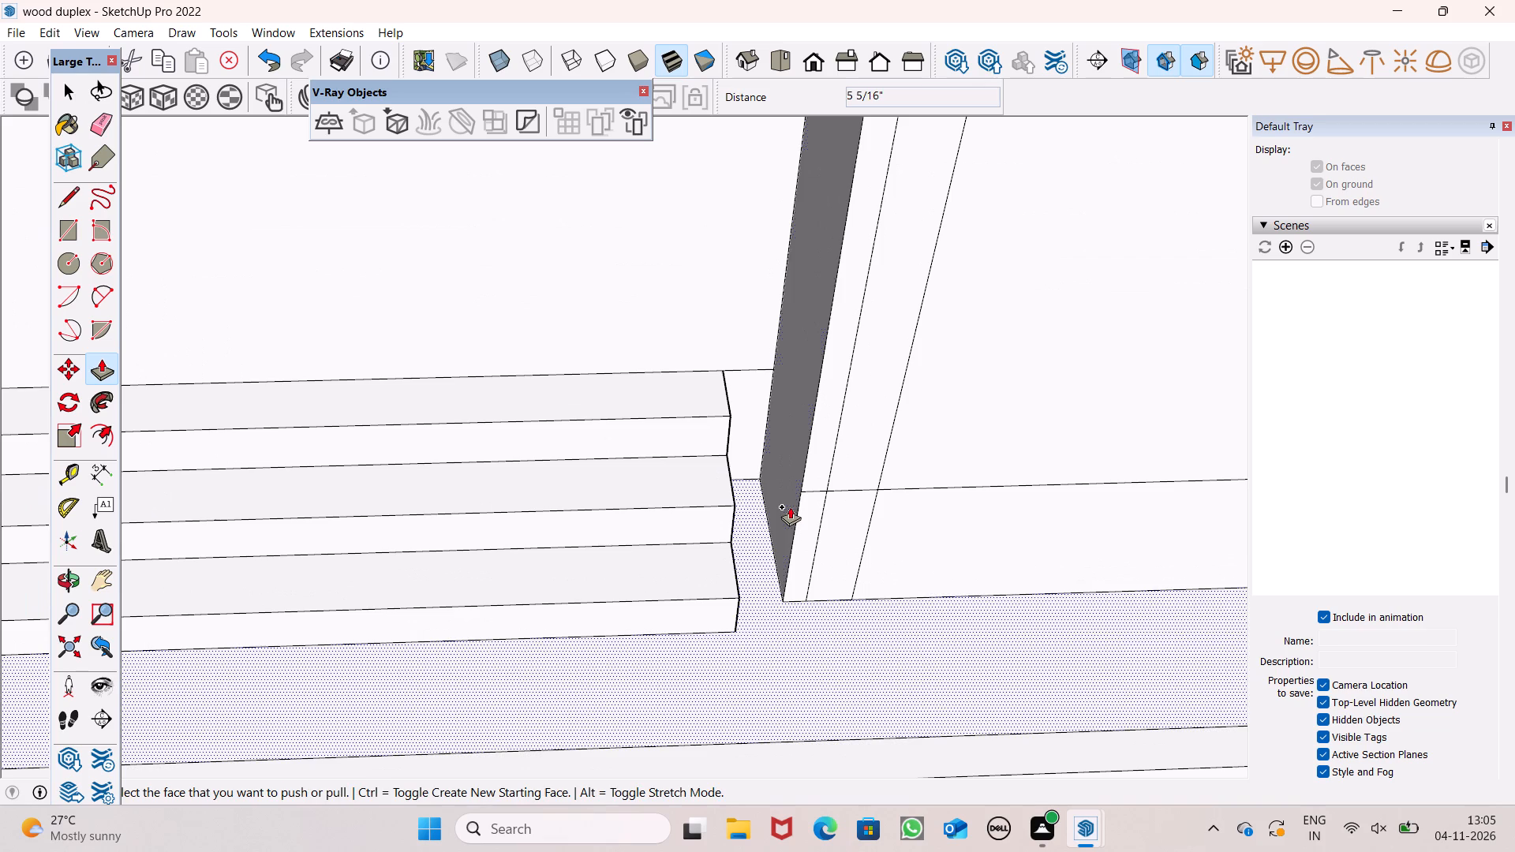
left_click_drag(790, 506, 743, 519)
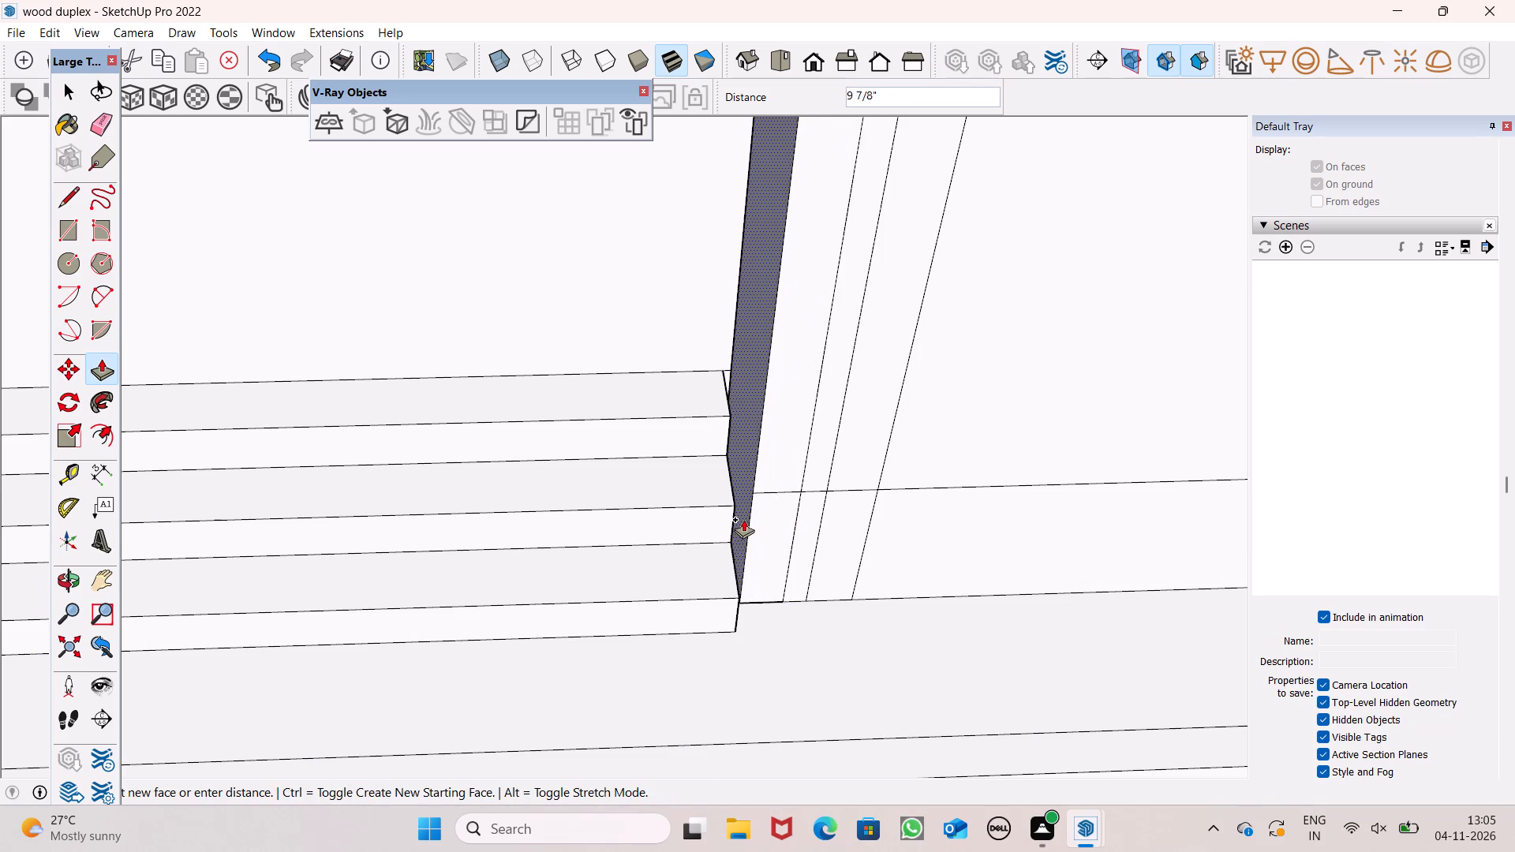
left_click_drag(743, 519, 732, 499)
scroll(707, 476, "down", 2)
middle_click_drag(730, 515, 658, 518)
scroll(705, 499, "down", 4)
middle_click_drag(718, 511, 751, 462)
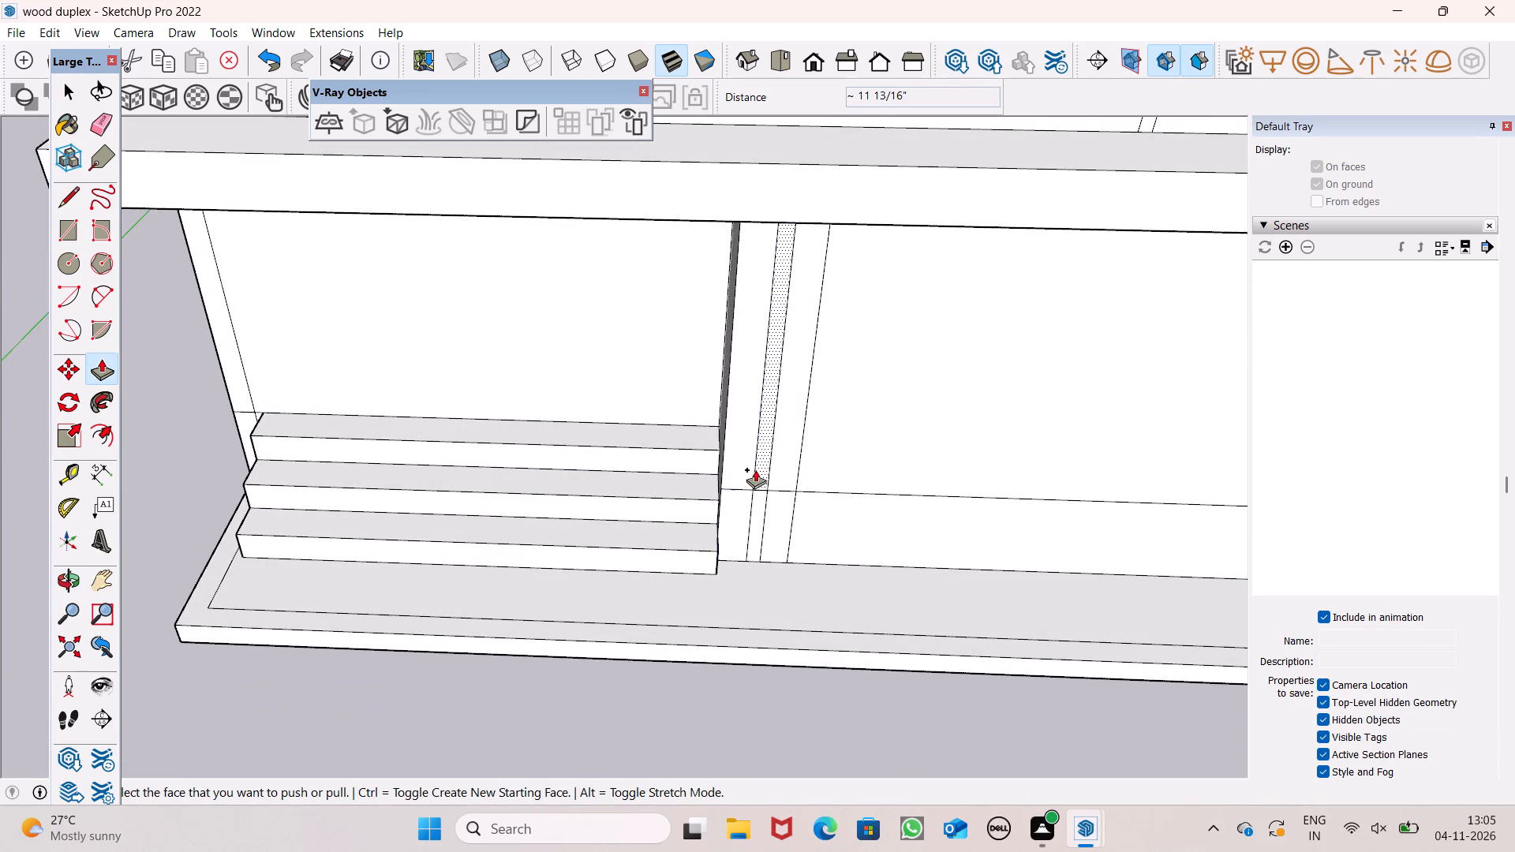
scroll(725, 495, "down", 3, "ctrl")
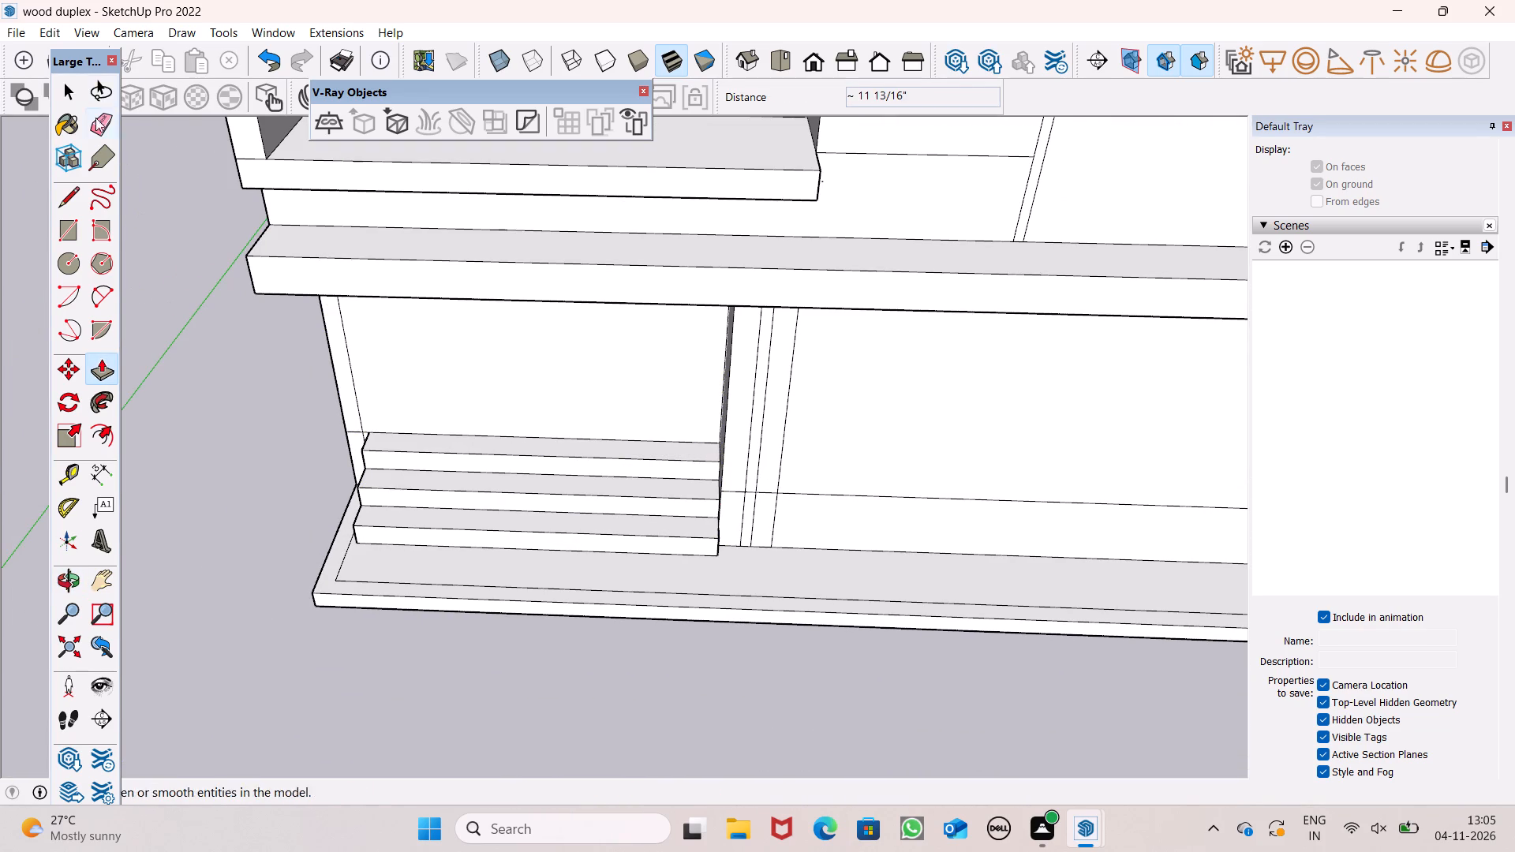
Erase the short horizontal edge crossing the narrow vertical strip on the front of the ground-floor projecting wall.
left_click(88, 105)
left_click(108, 126)
scroll(725, 458, "up", 6)
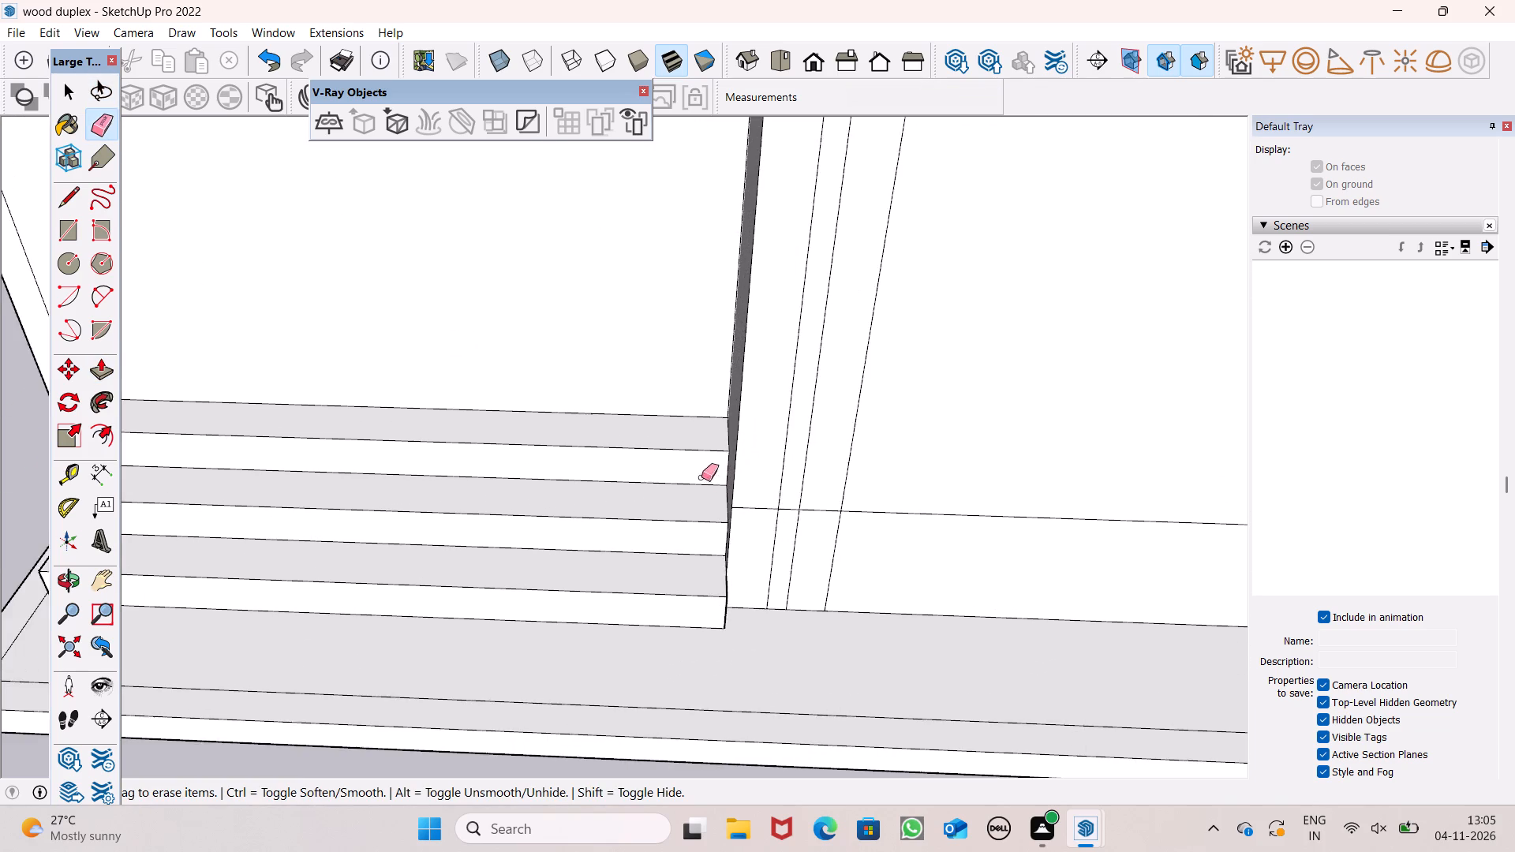
scroll(826, 516, "up", 4)
left_click_drag(775, 504, 775, 532)
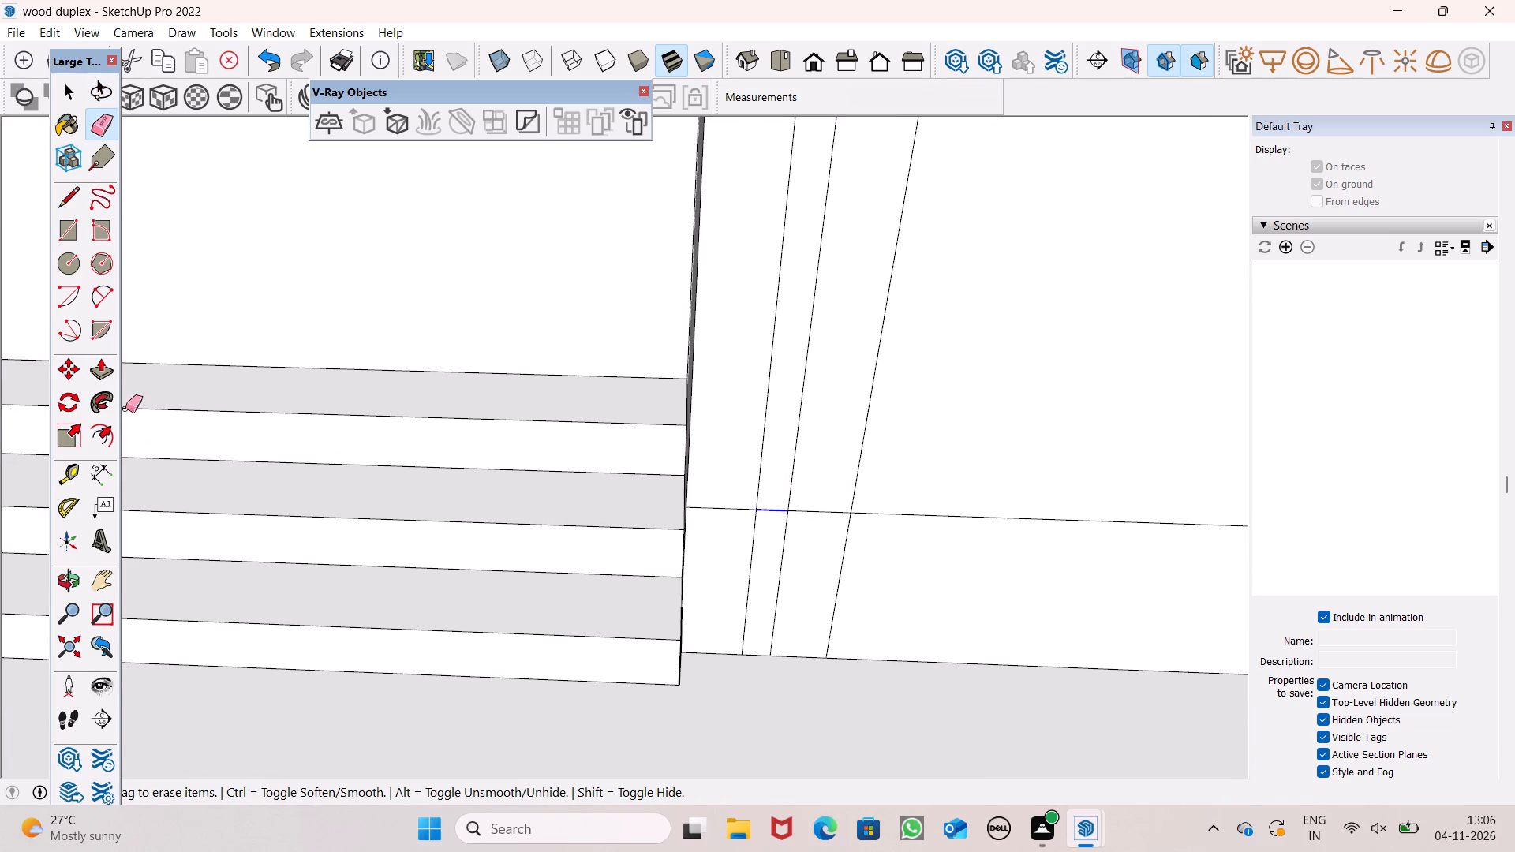
Push/Pull the narrow vertical strip beside the ground-floor stair about 3" inward to cut a full-height groove.
left_click(104, 375)
scroll(492, 434, "down", 6)
middle_click_drag(606, 455, 612, 512)
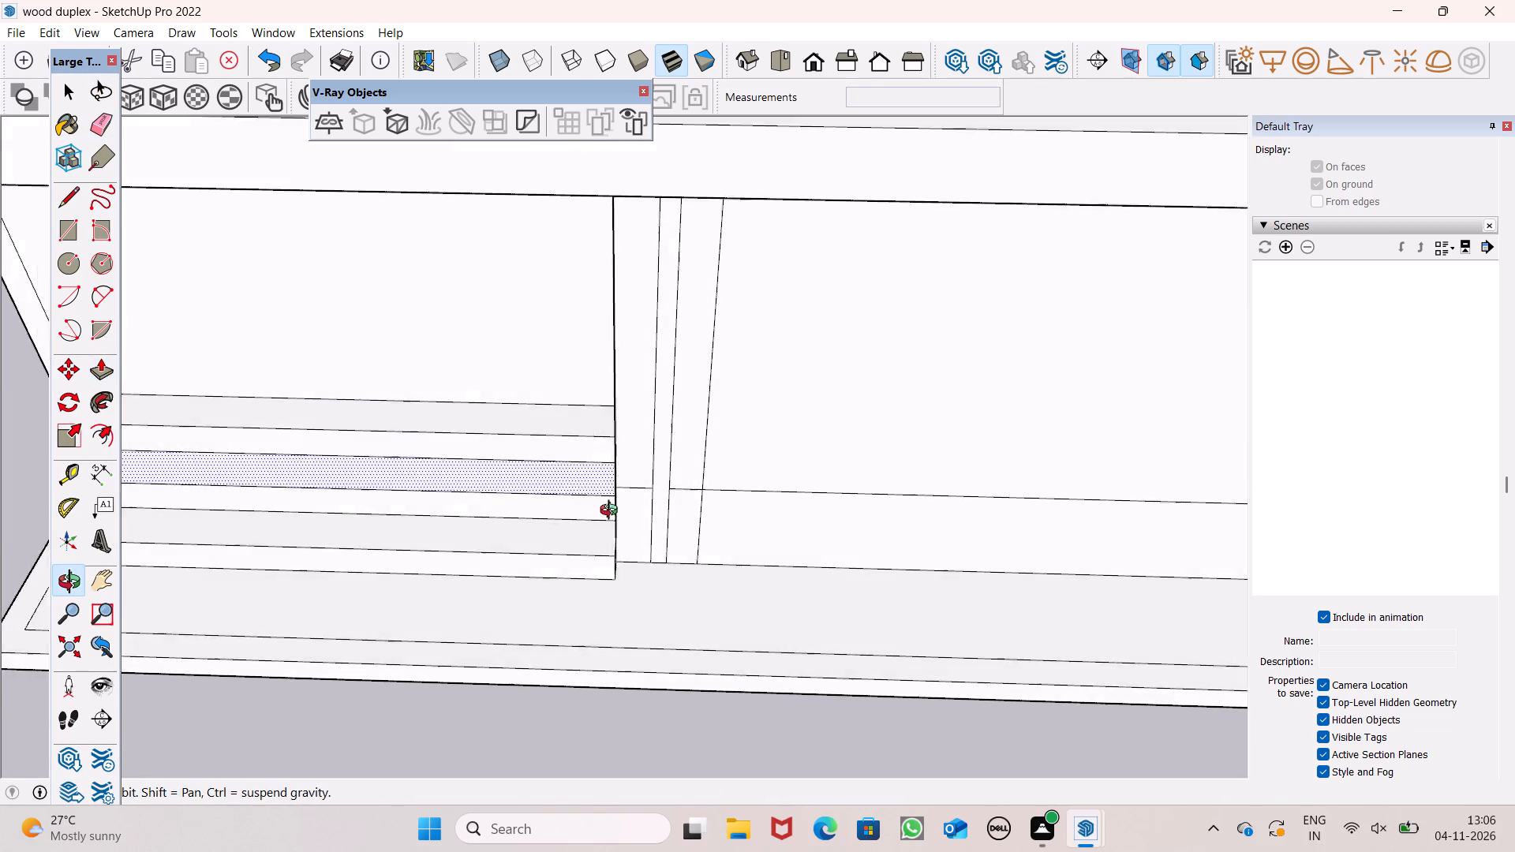
middle_click_drag(612, 512, 612, 518)
scroll(625, 516, "down", 4)
scroll(656, 478, "up", 6)
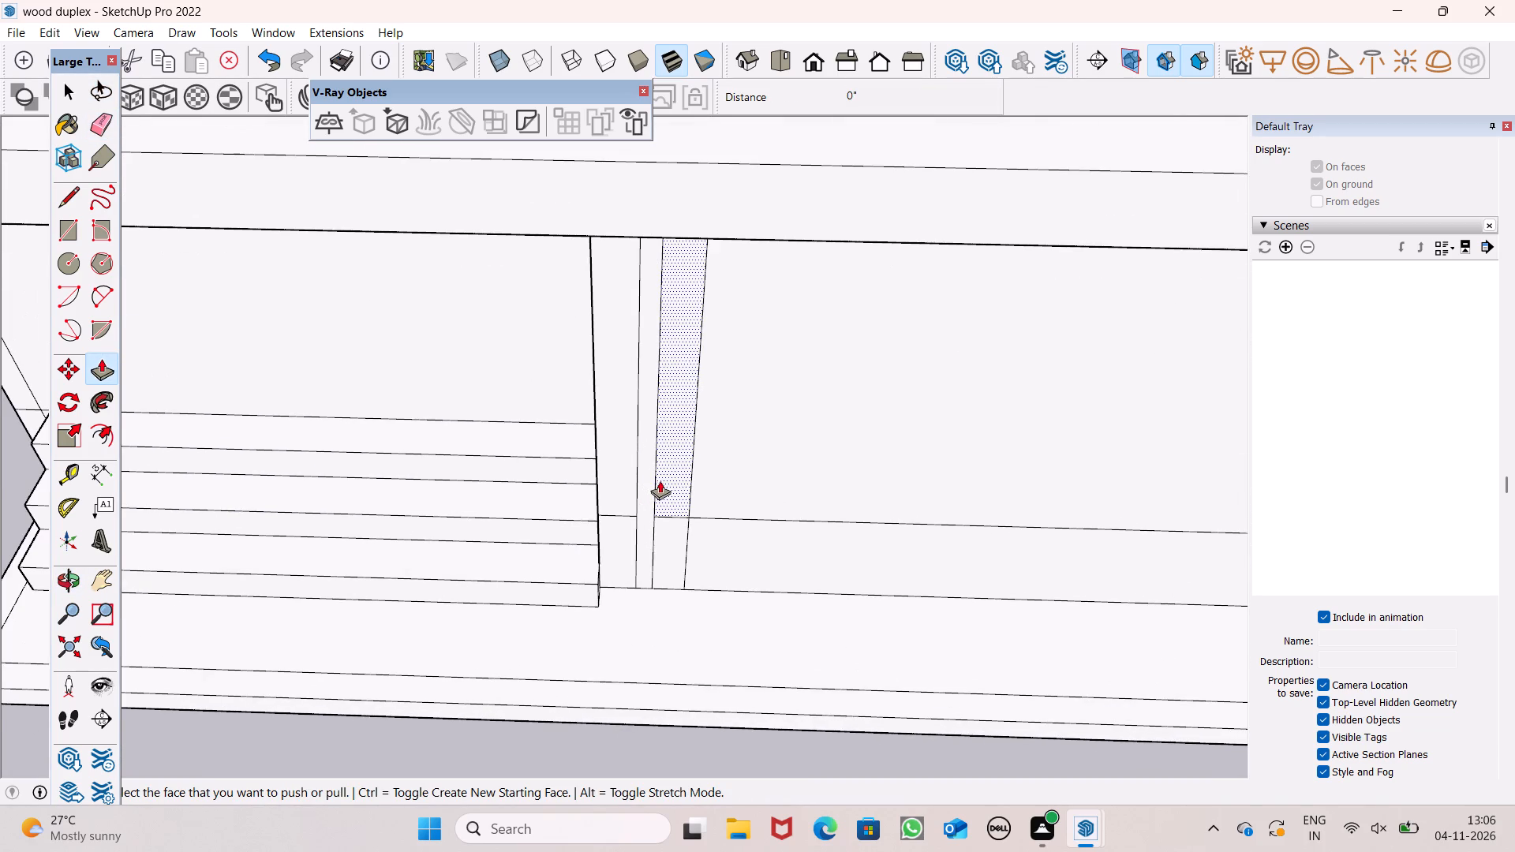
scroll(660, 506, "up", 6)
scroll(673, 529, "down", 2)
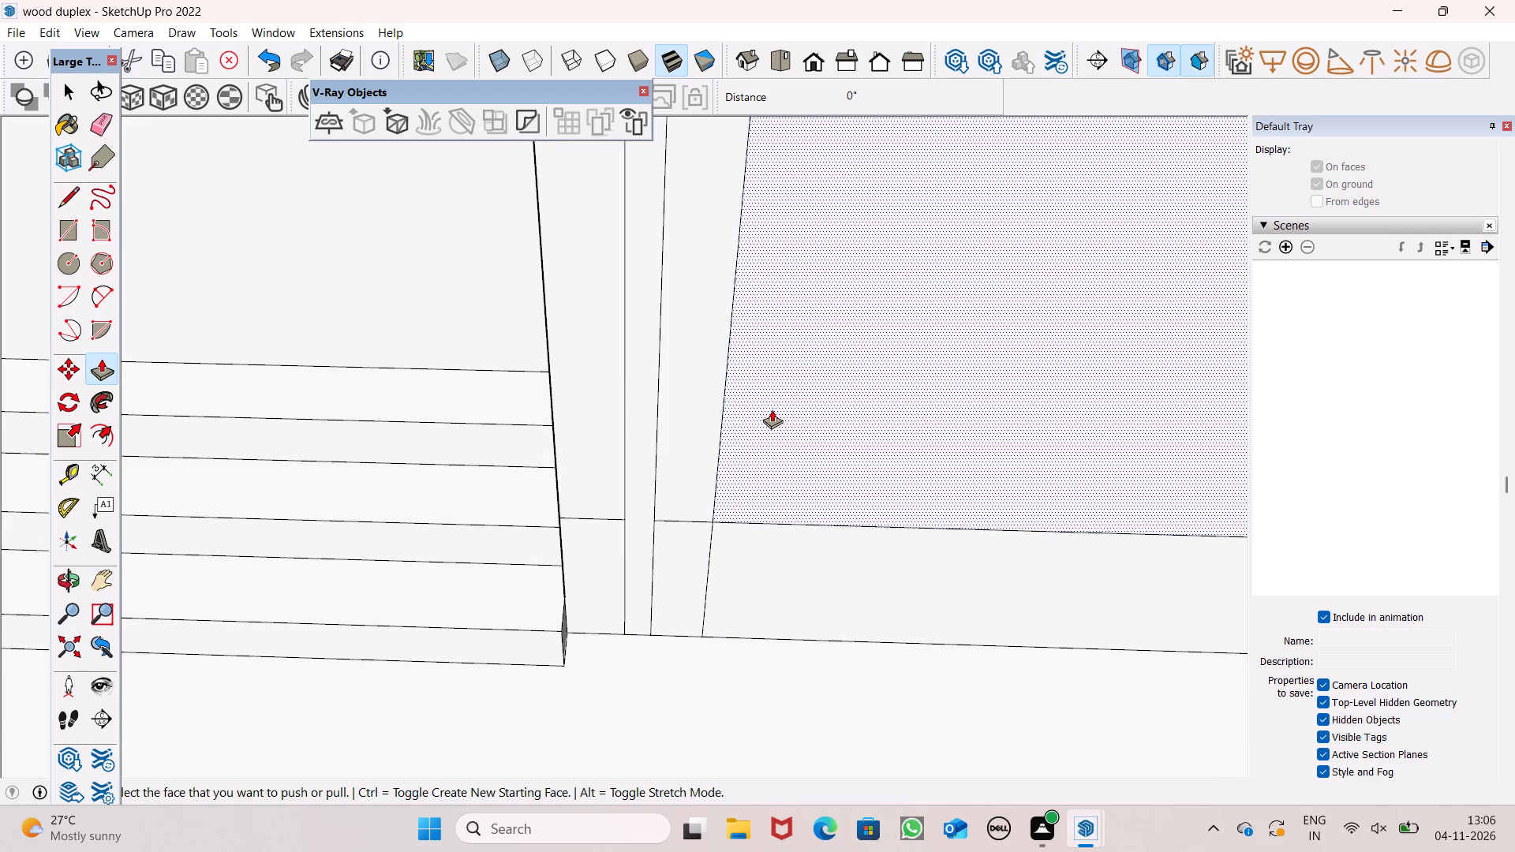
scroll(772, 409, "down", 5)
scroll(714, 504, "up", 4)
scroll(714, 509, "down", 3)
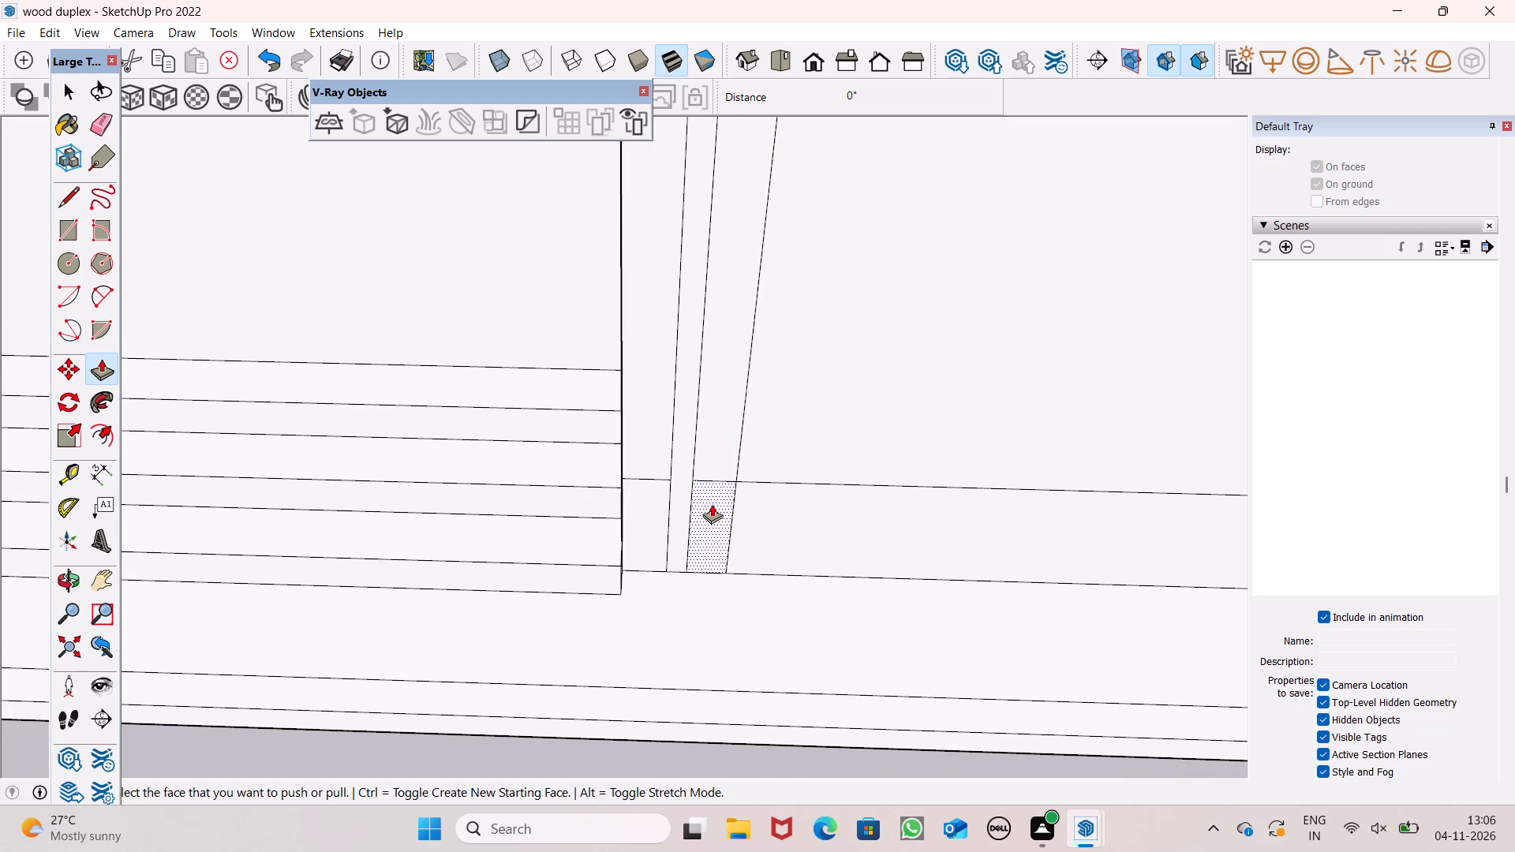
scroll(683, 377, "down", 1)
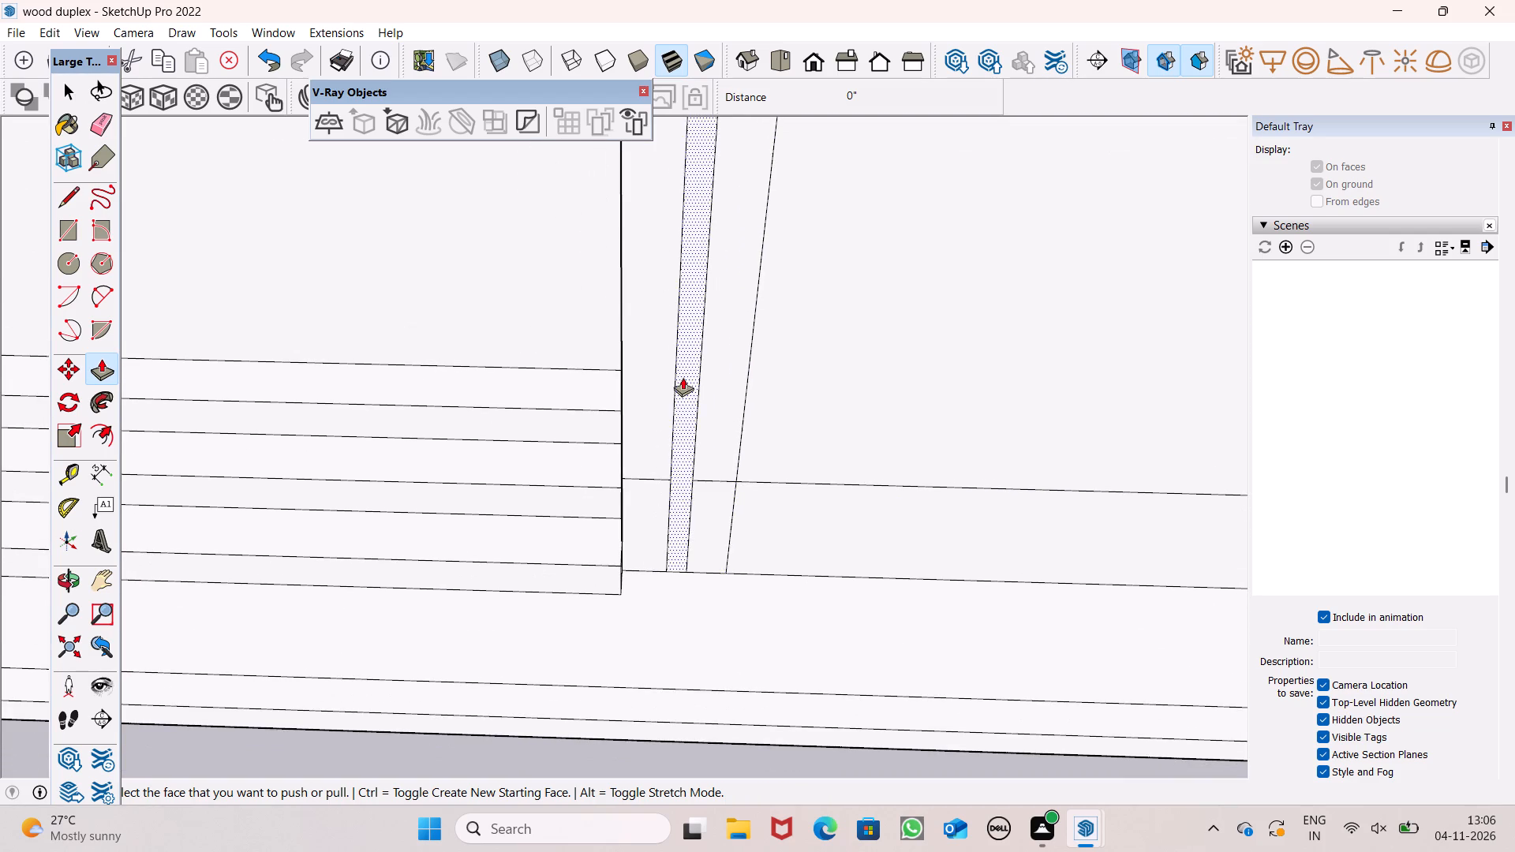
scroll(683, 377, "down", 2)
scroll(698, 263, "down", 2)
middle_click_drag(738, 385, 740, 476)
scroll(733, 476, "up", 5)
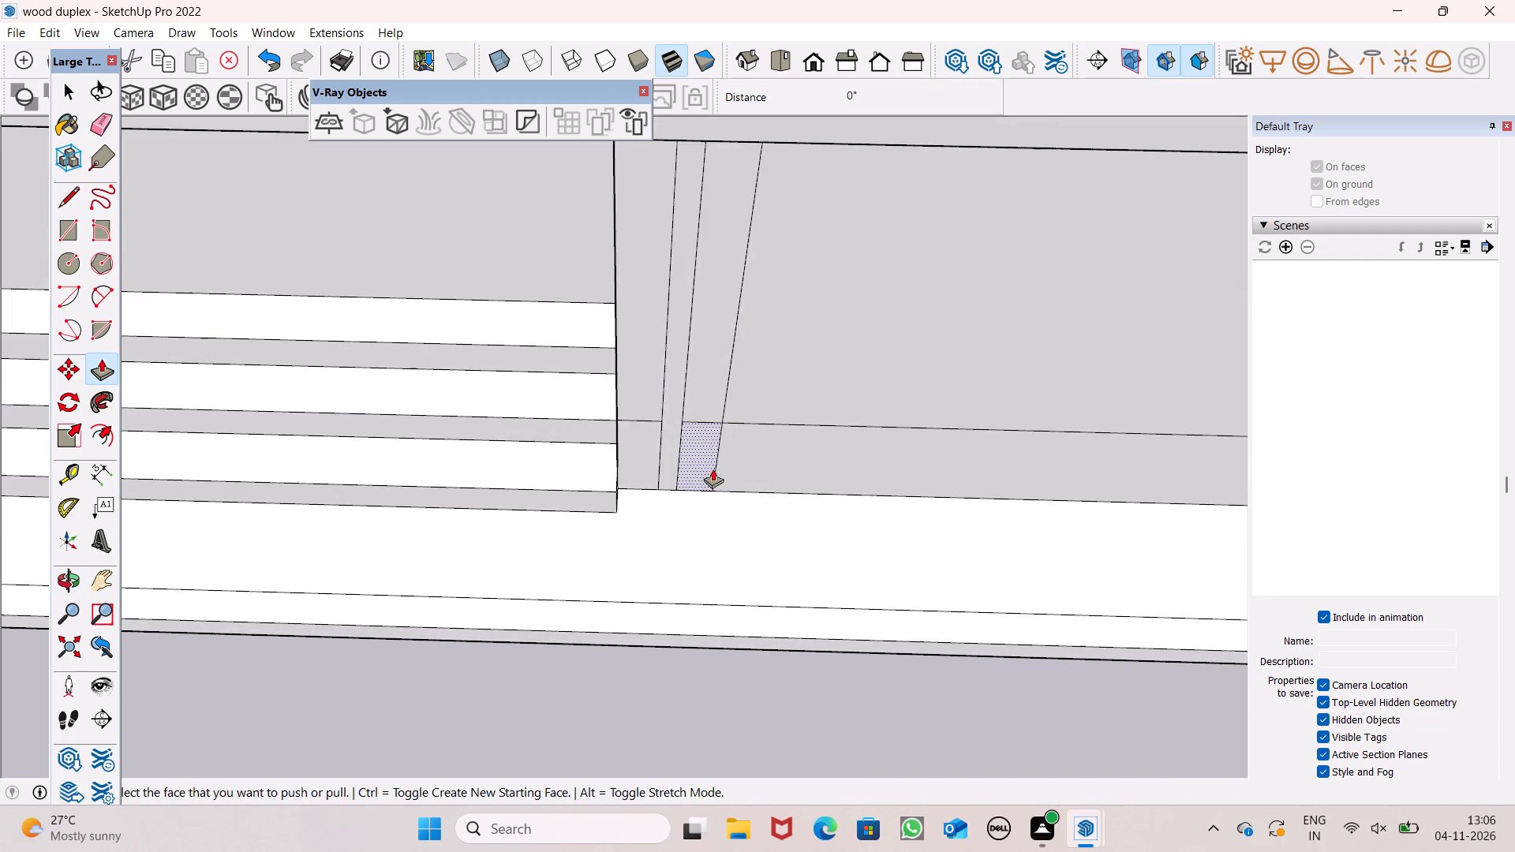
scroll(693, 469, "up", 8)
left_click_drag(618, 480, 618, 469)
left_click_drag(618, 469, 620, 443)
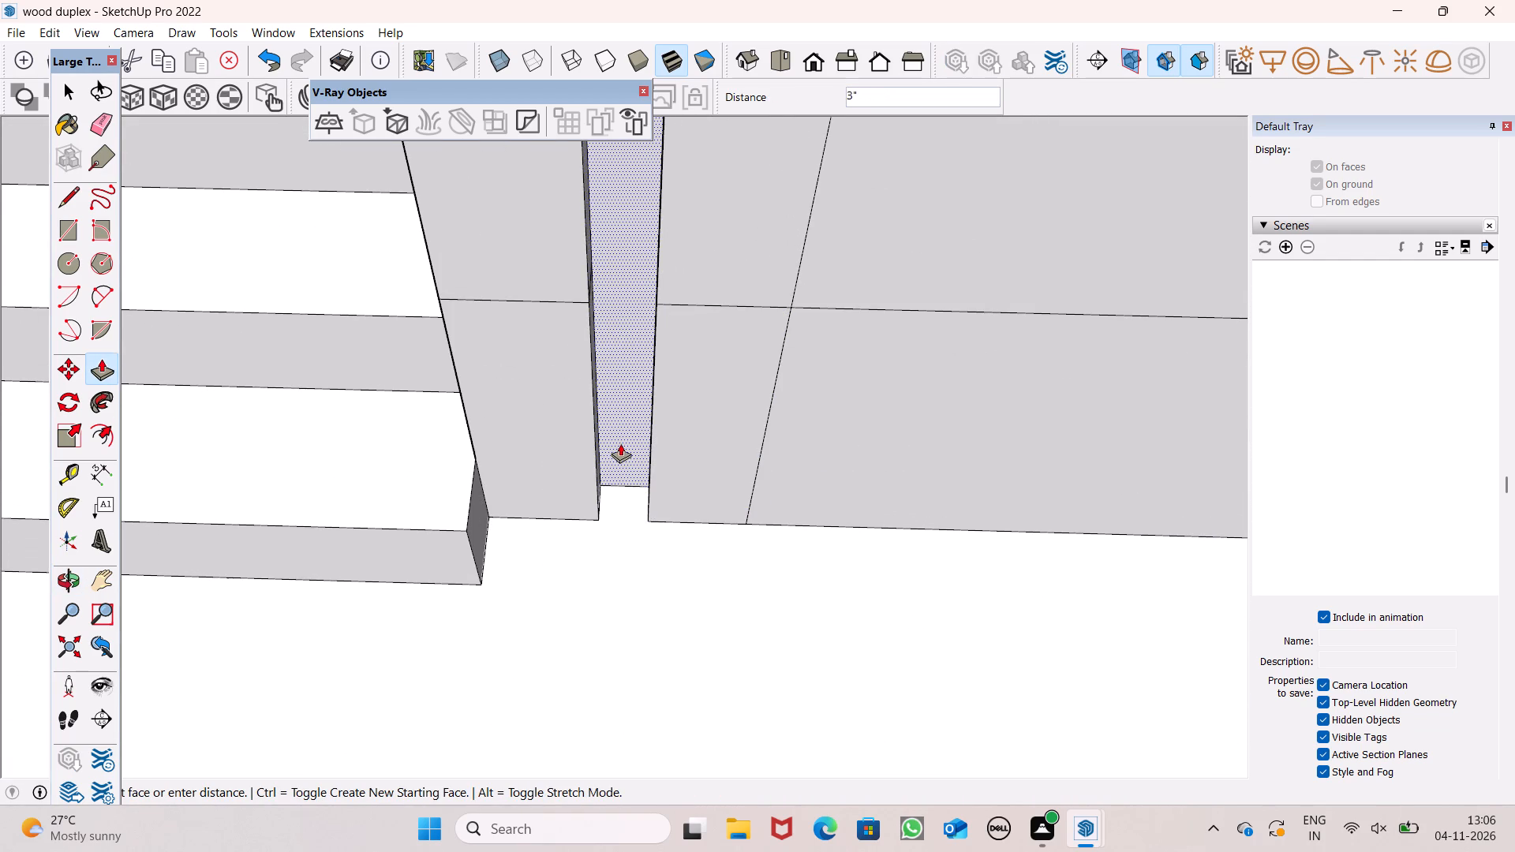
left_click_drag(620, 443, 620, 440)
scroll(586, 442, "down", 4)
middle_click_drag(598, 461, 609, 197)
key("space")
Examine the ground-floor front facade, including the stair, the grooved wall and the plain wall beside it.
scroll(595, 427, "down", 5)
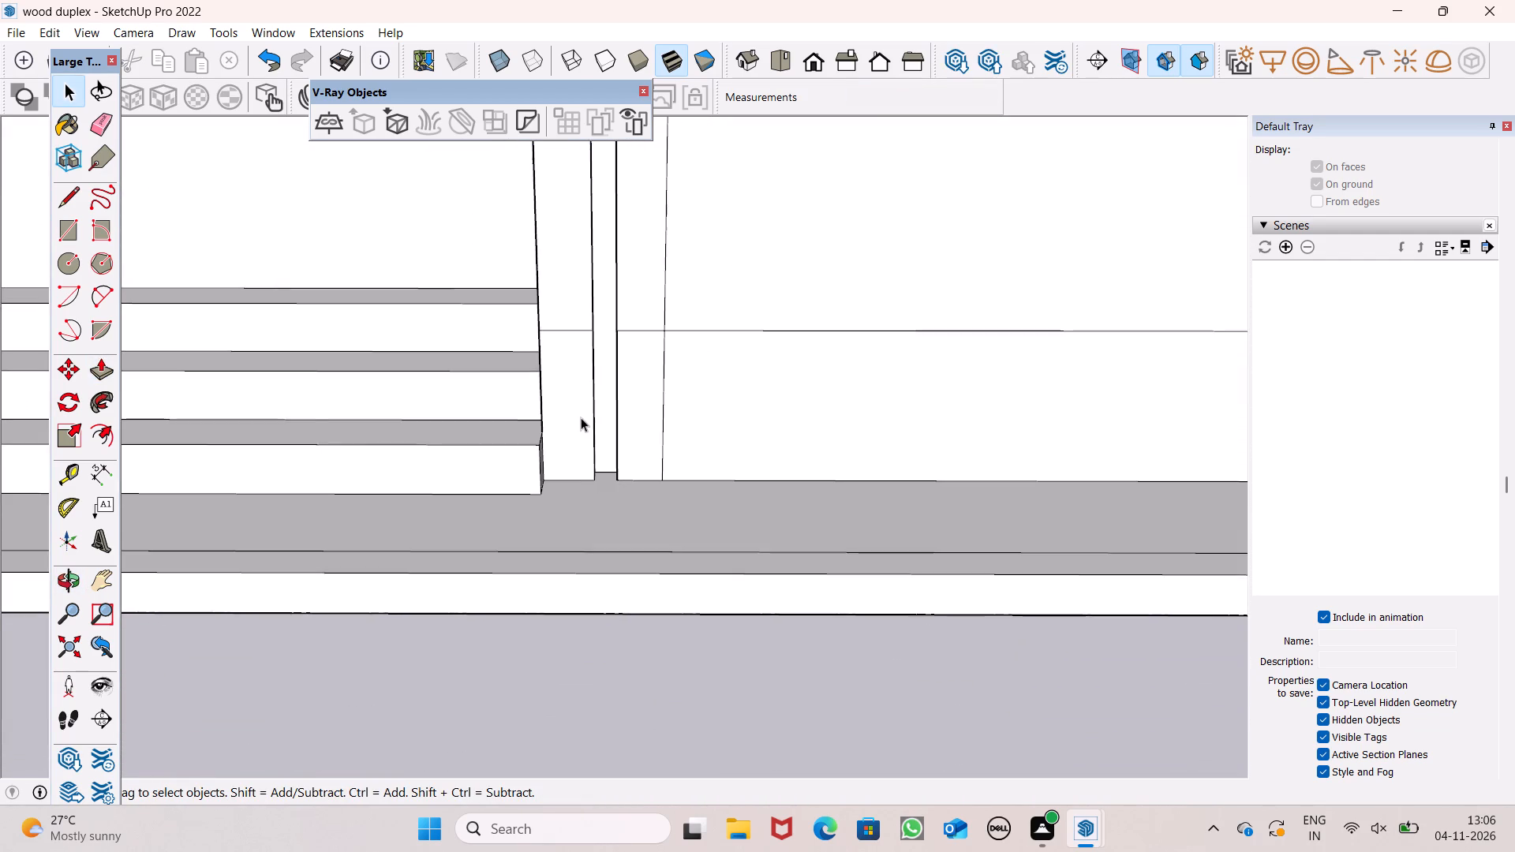
scroll(581, 417, "down", 7)
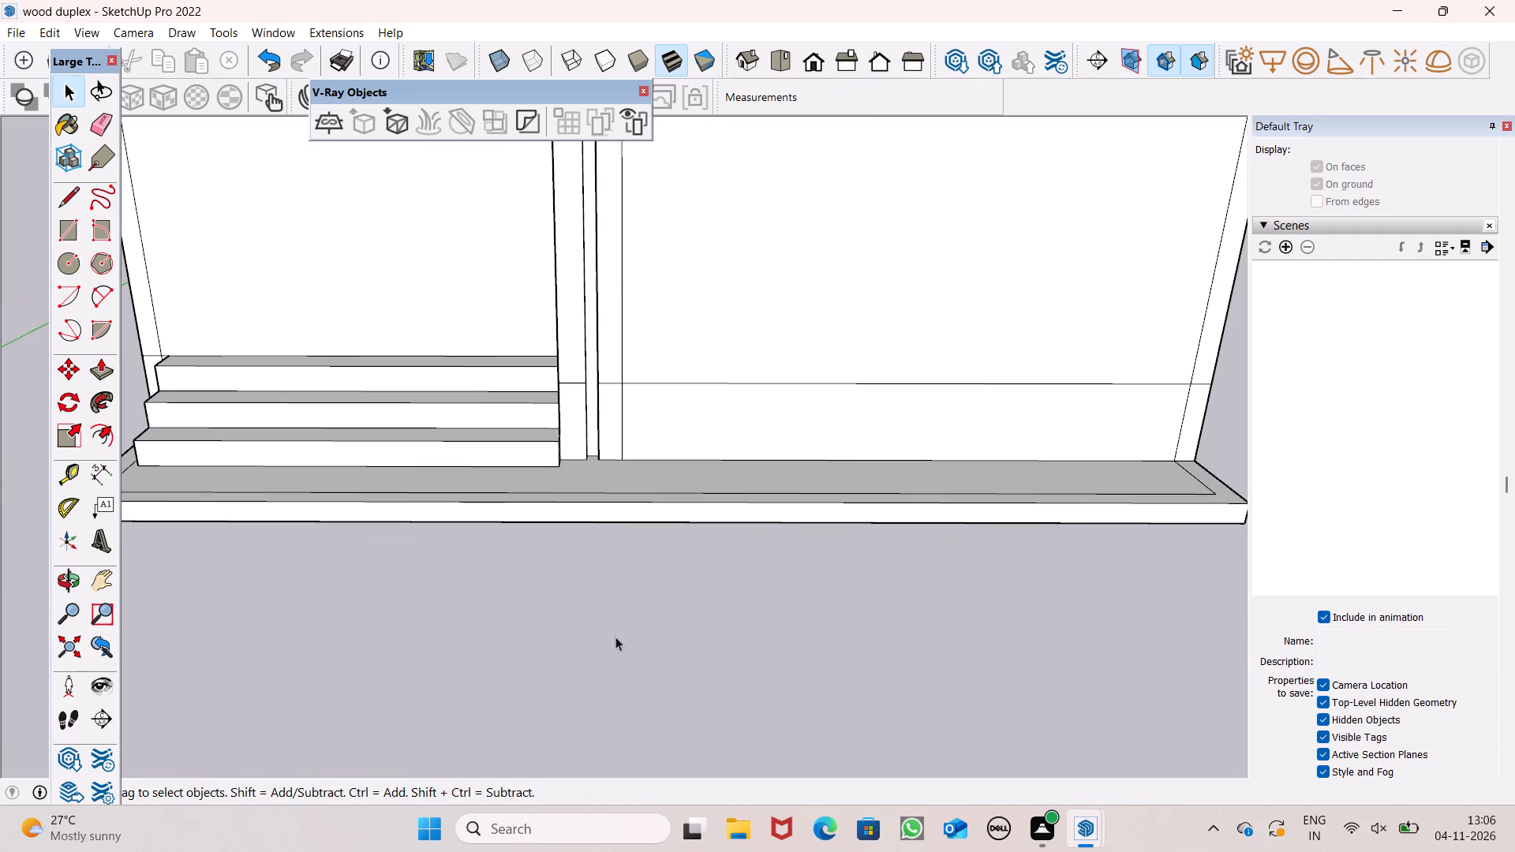
left_click_drag(615, 641, 604, 618)
scroll(542, 477, "down", 3)
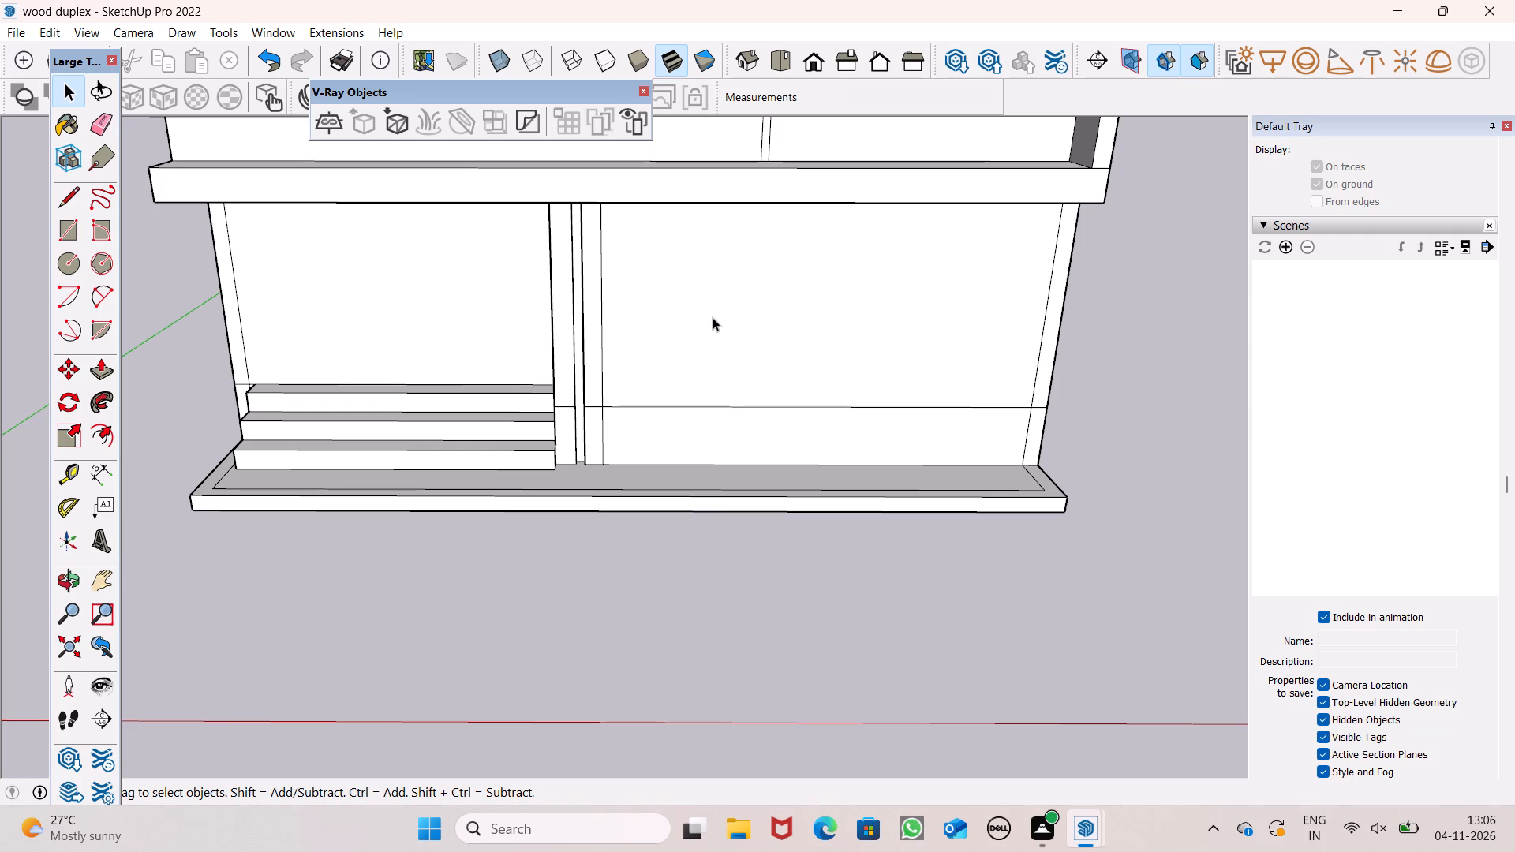
scroll(716, 326, "down", 1)
middle_click_drag(683, 357, 660, 279)
scroll(683, 357, "up", 1)
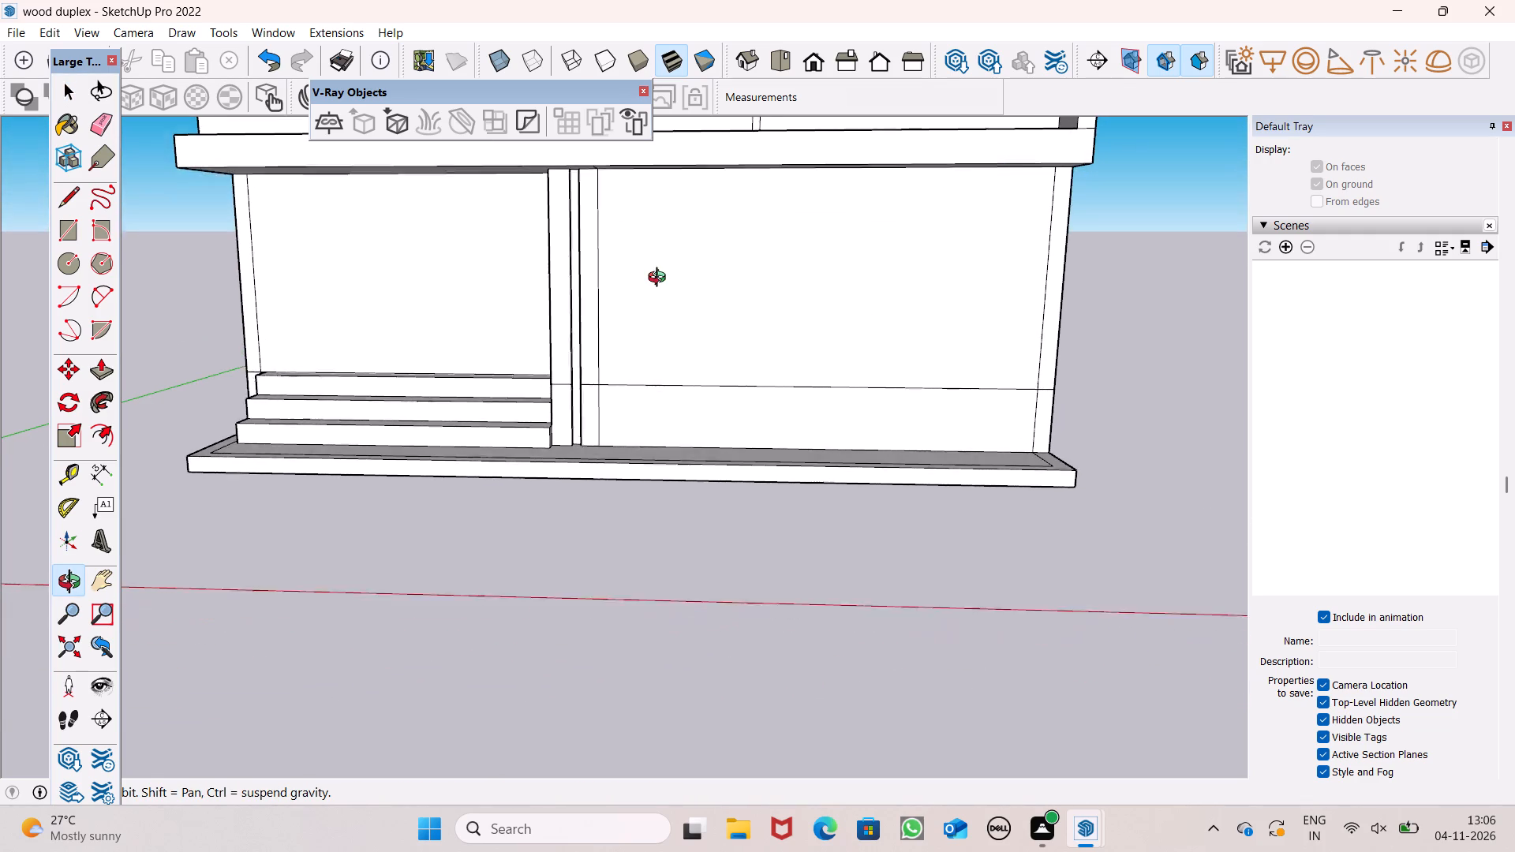
middle_click_drag(660, 279, 672, 278)
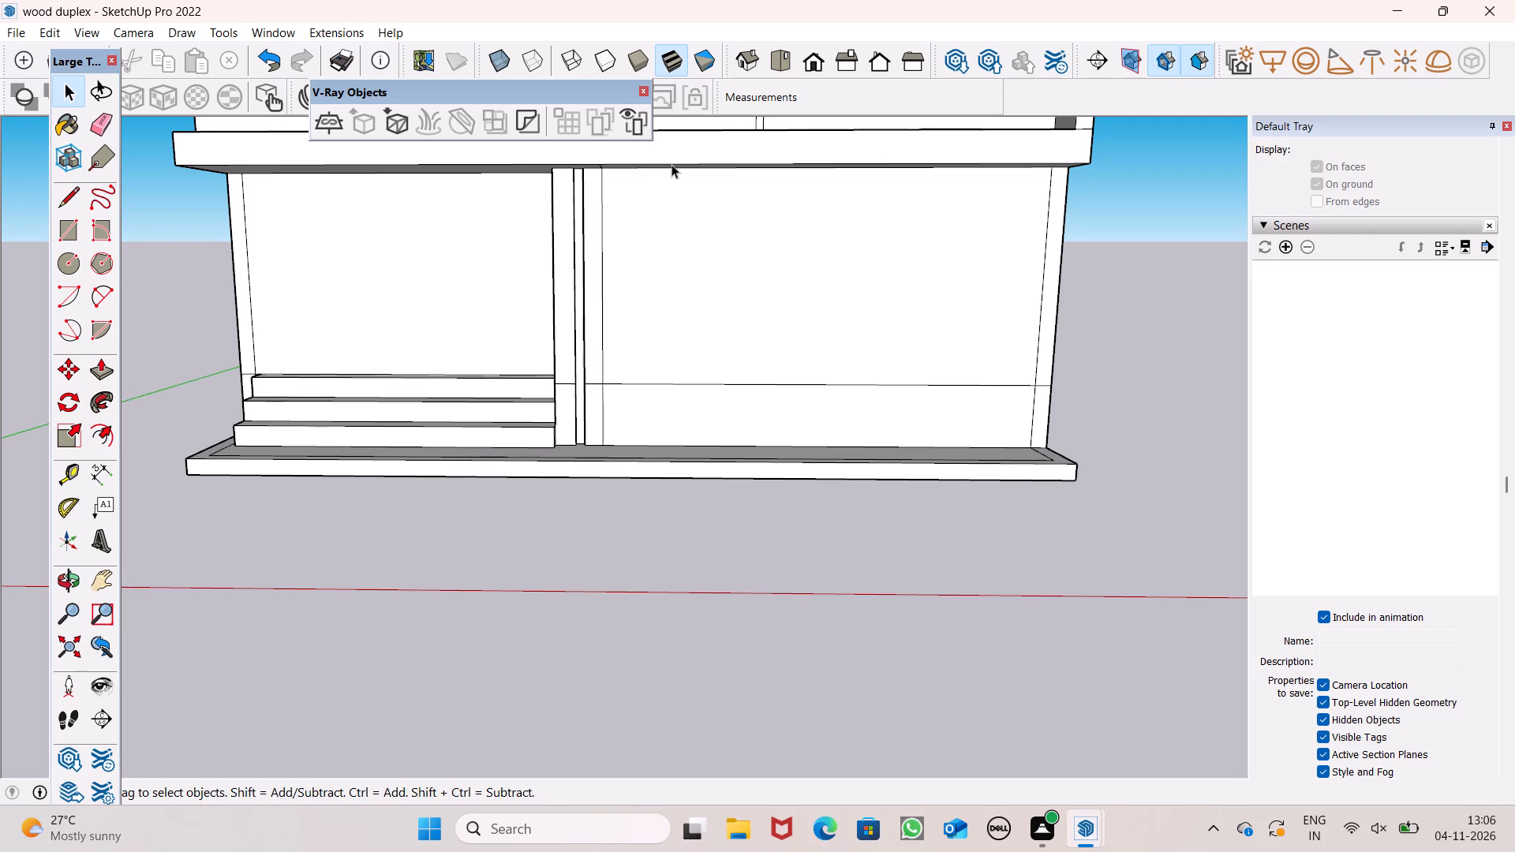
scroll(632, 219, "down", 3)
scroll(649, 251, "up", 4)
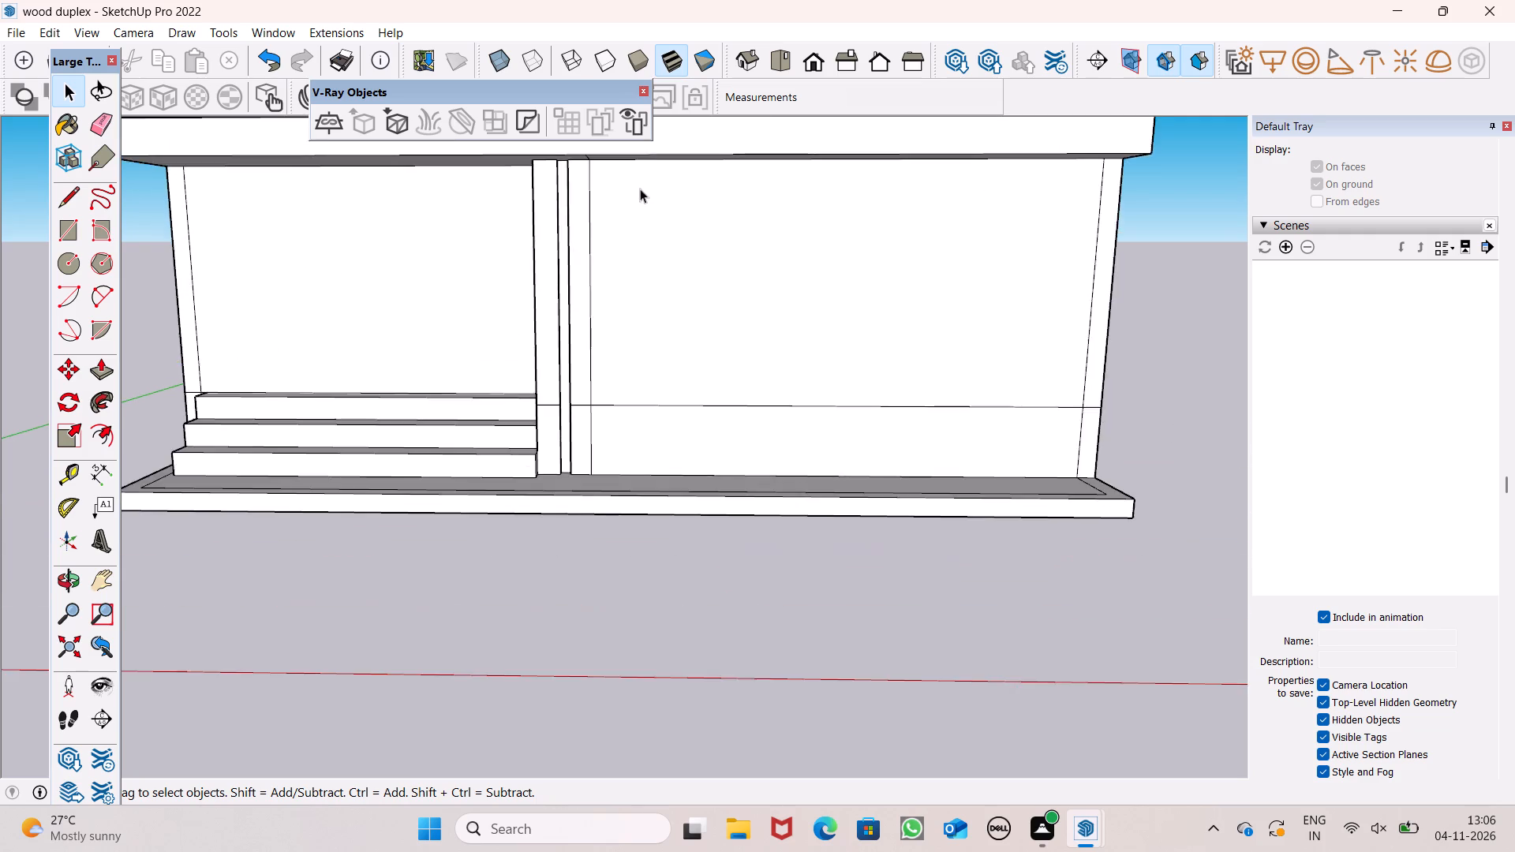
scroll(589, 276, "down", 6)
middle_click_drag(823, 472, 832, 391)
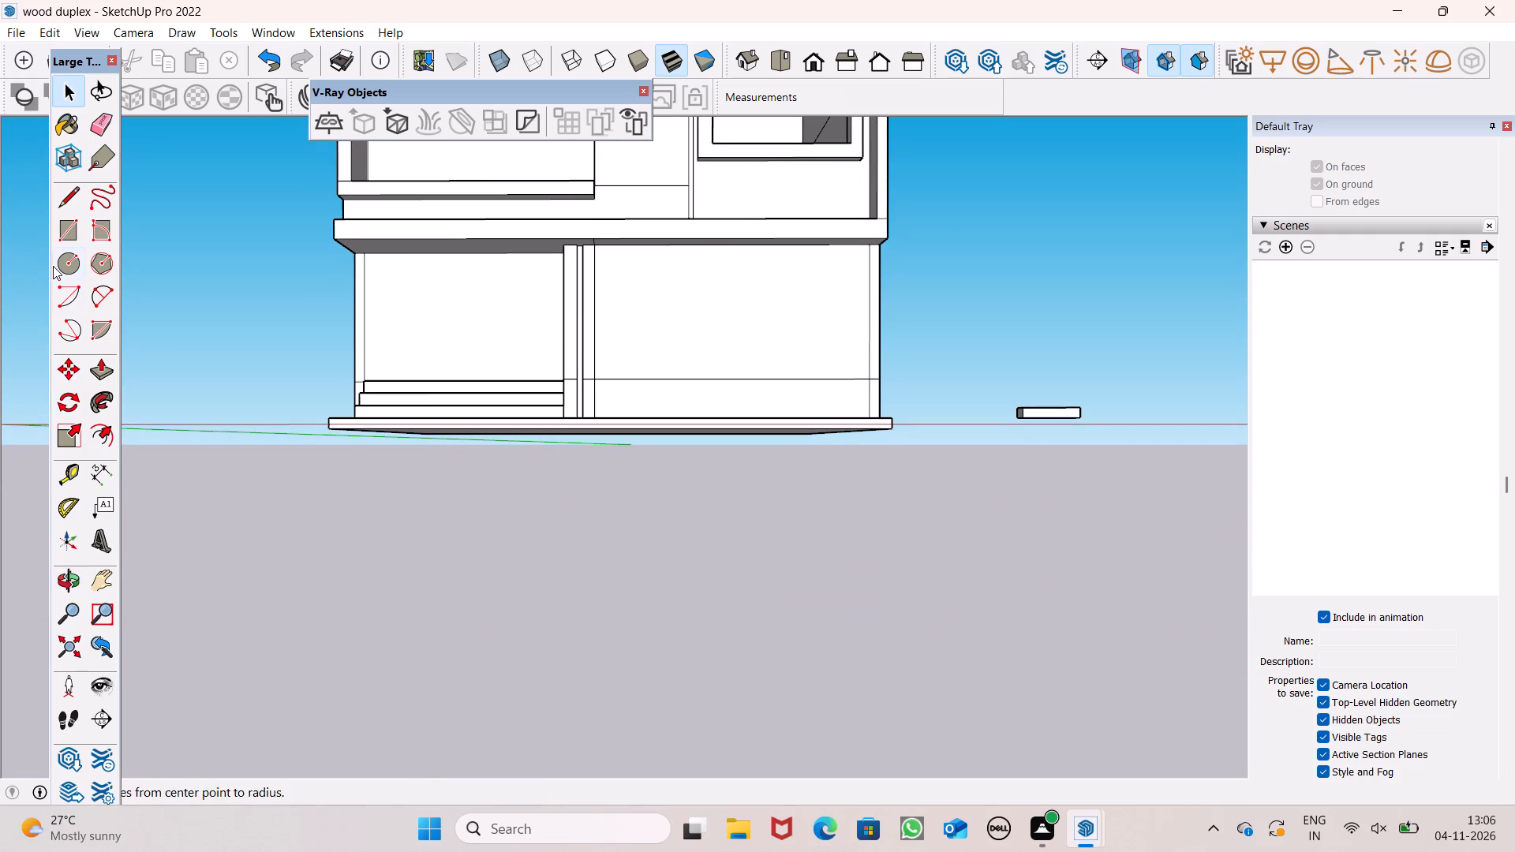
Draw a window rectangle about 8' by 5' 6" on the plain ground-floor front wall, beyond the groove from the stair.
left_click(64, 235)
middle_click_drag(710, 367, 708, 418)
scroll(795, 338, "up", 10)
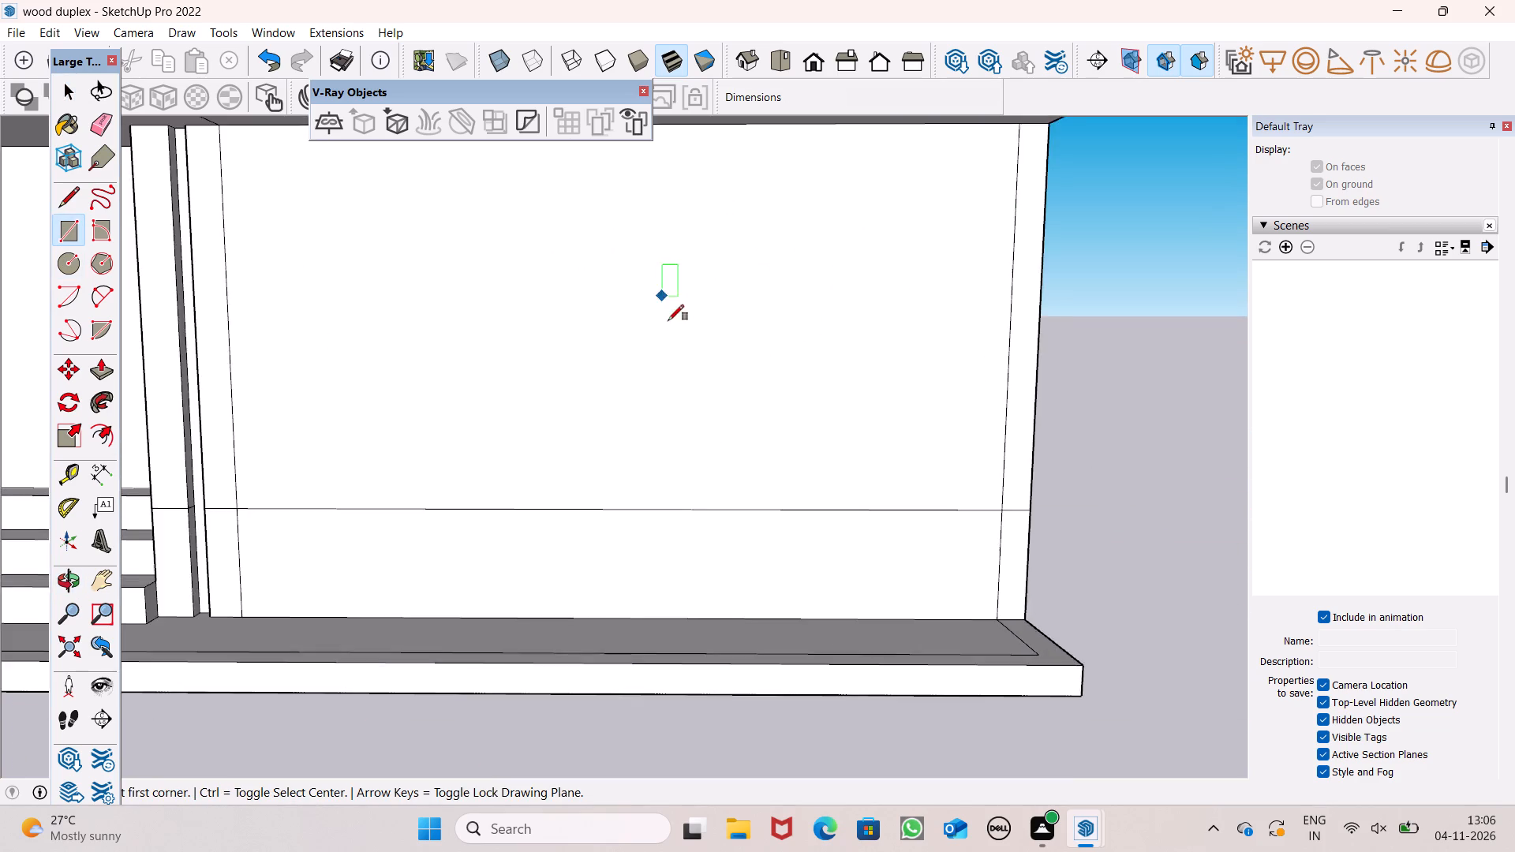
scroll(689, 356, "down", 5)
middle_click_drag(684, 397, 698, 441)
scroll(674, 387, "up", 4)
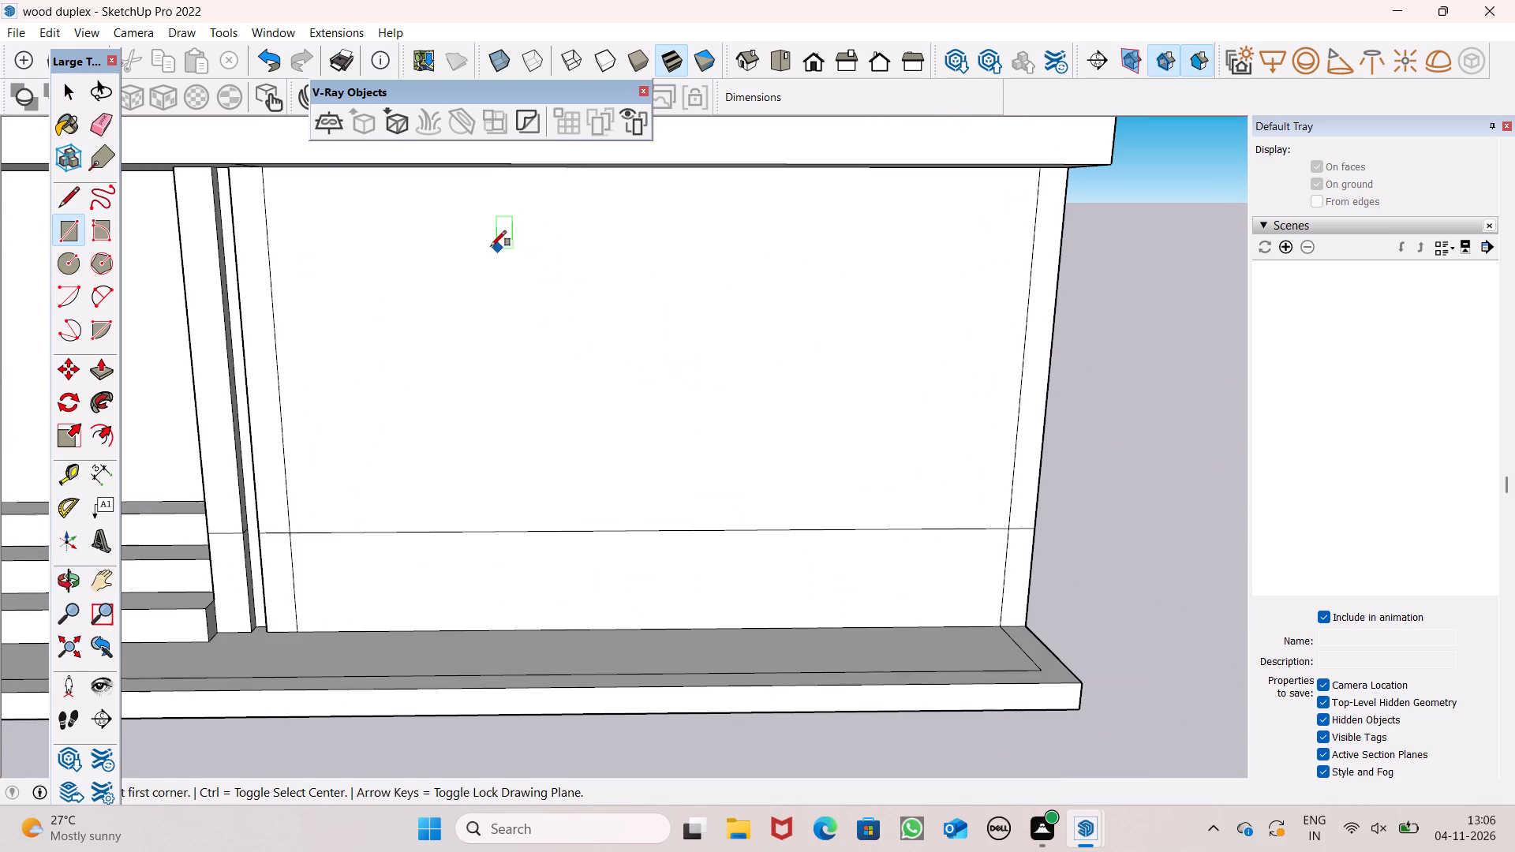
left_click(491, 246)
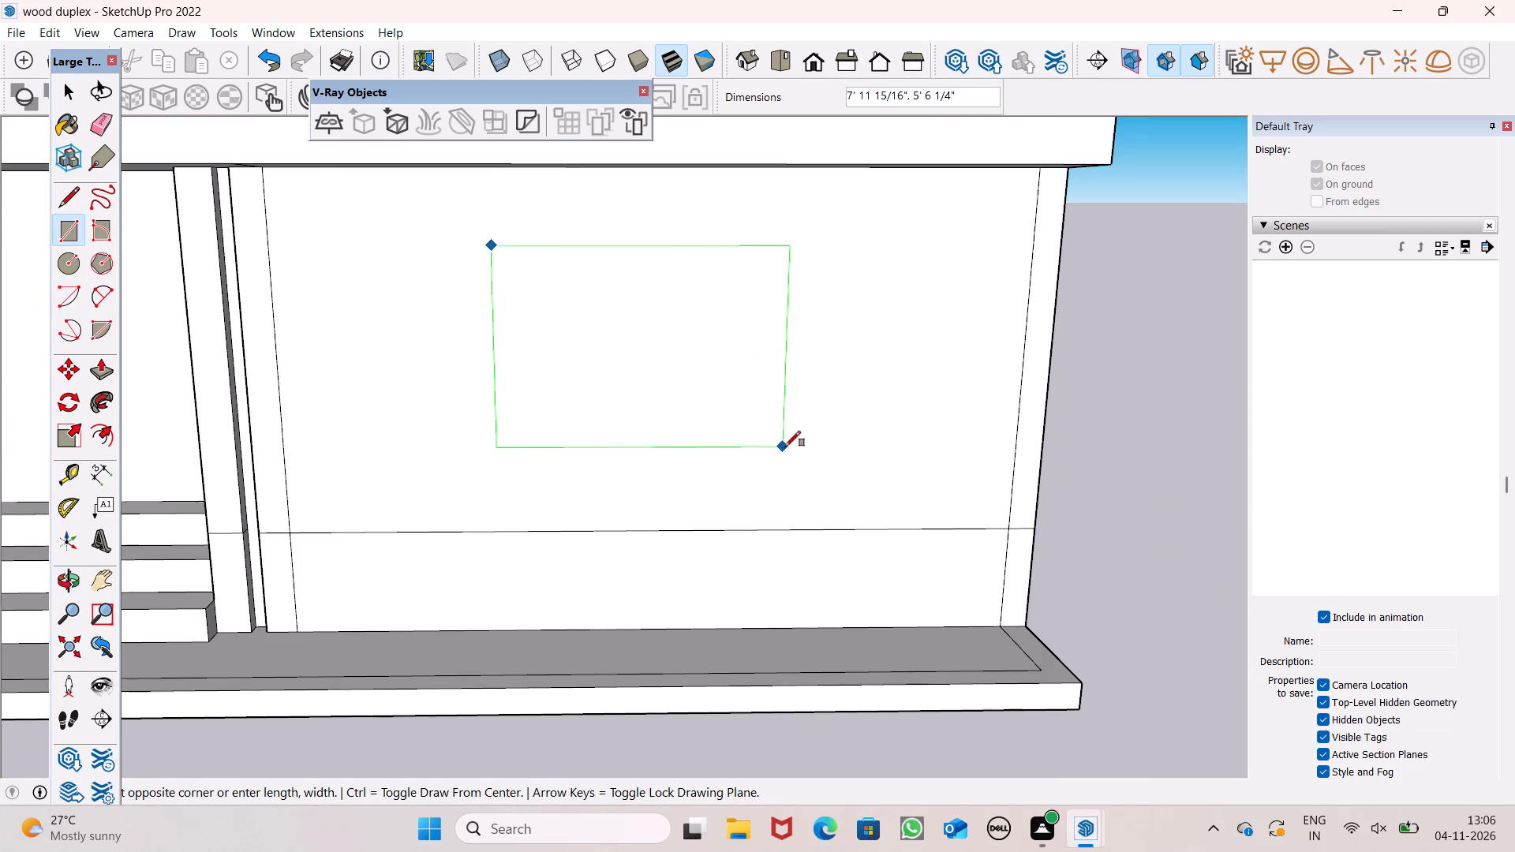
left_click(787, 446)
scroll(415, 475, "down", 3)
key("space")
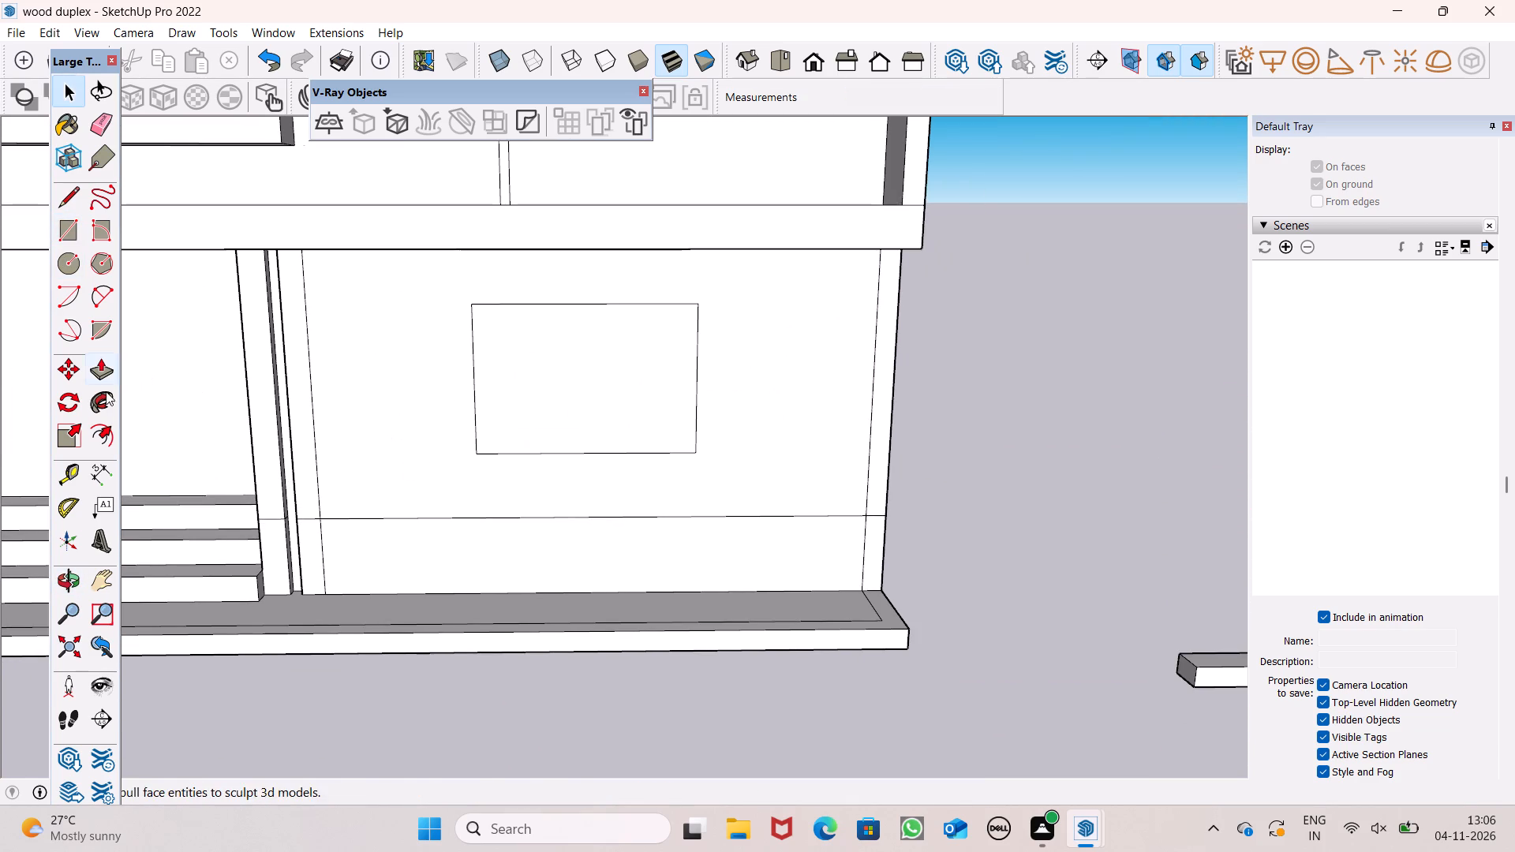
Offset the ground-floor window rectangle inward to form a thin frame border.
left_click(92, 432)
middle_click_drag(769, 330, 716, 379)
scroll(580, 327, "up", 6)
left_click_drag(553, 351, 561, 327)
triple_click(561, 327)
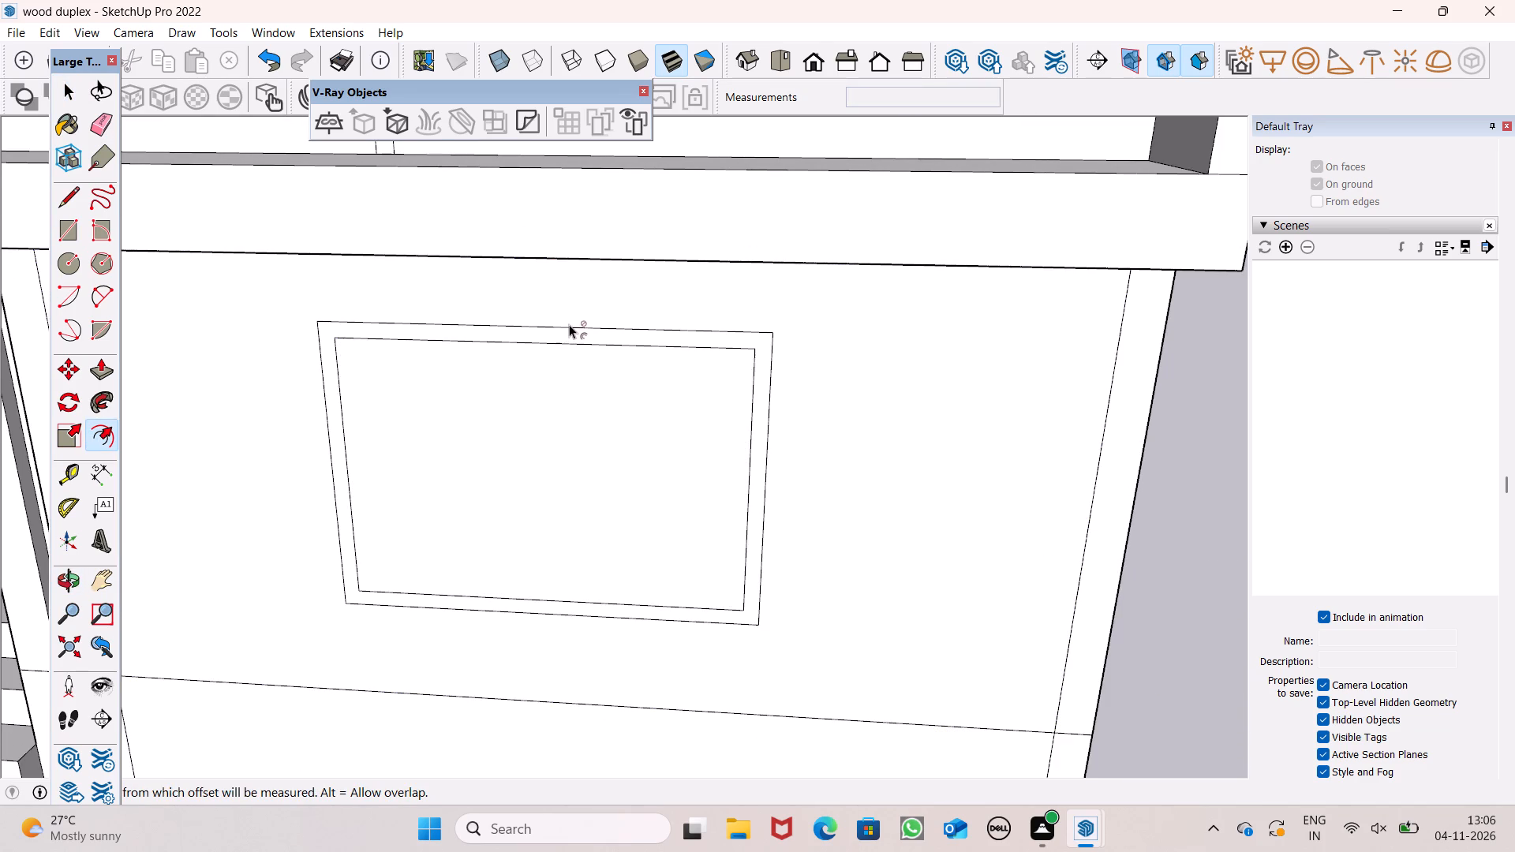
key("space")
scroll(653, 324, "down", 7)
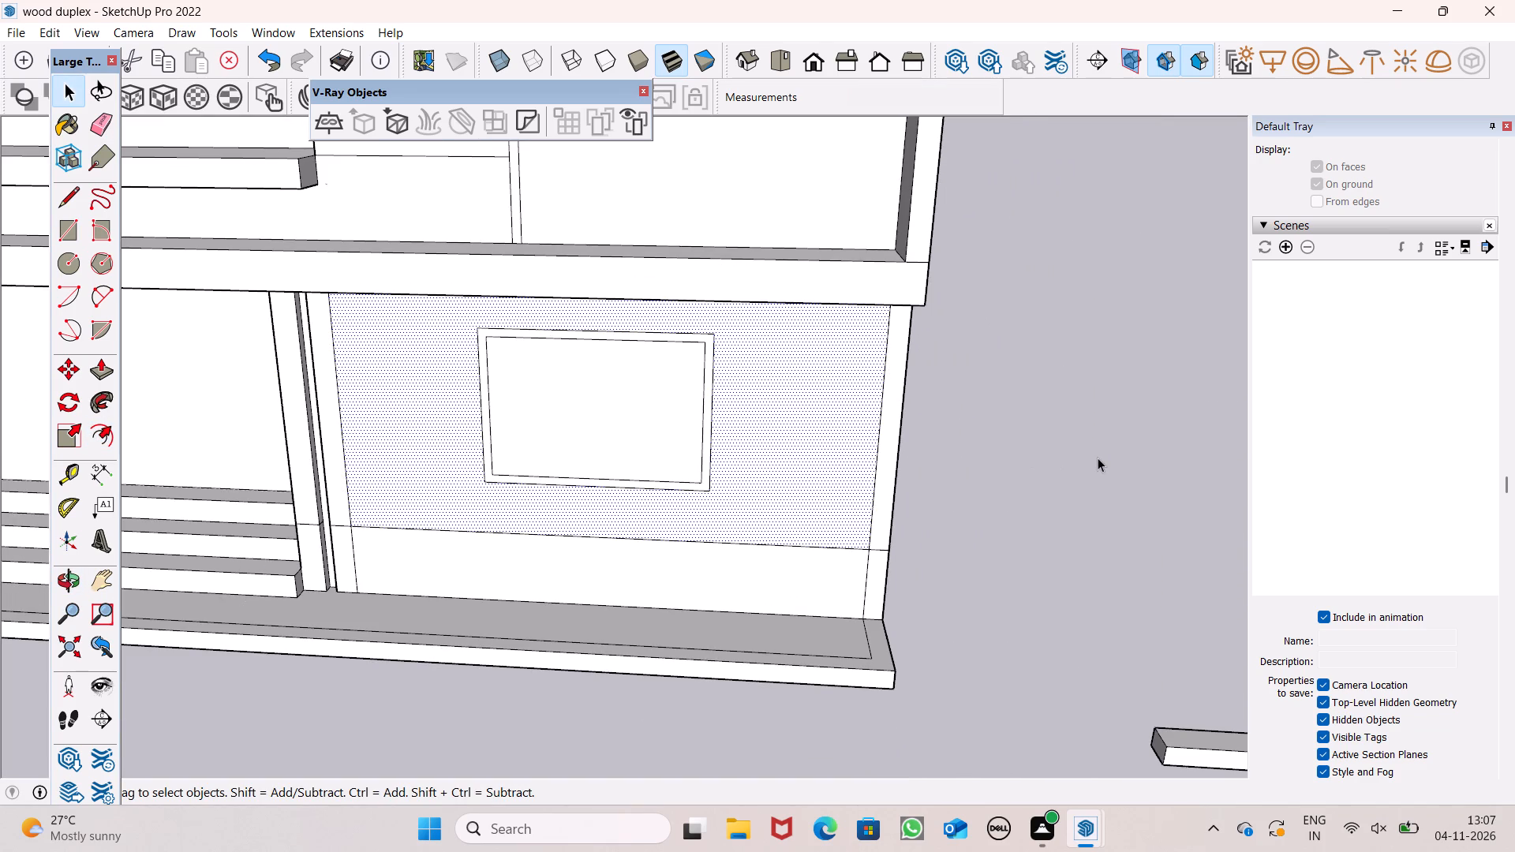
left_click(1098, 458)
Push/Pull the ground-floor window's frame border about 1' 1 7/16" outward from the wall.
scroll(739, 398, "down", 1)
middle_click_drag(672, 413, 705, 432)
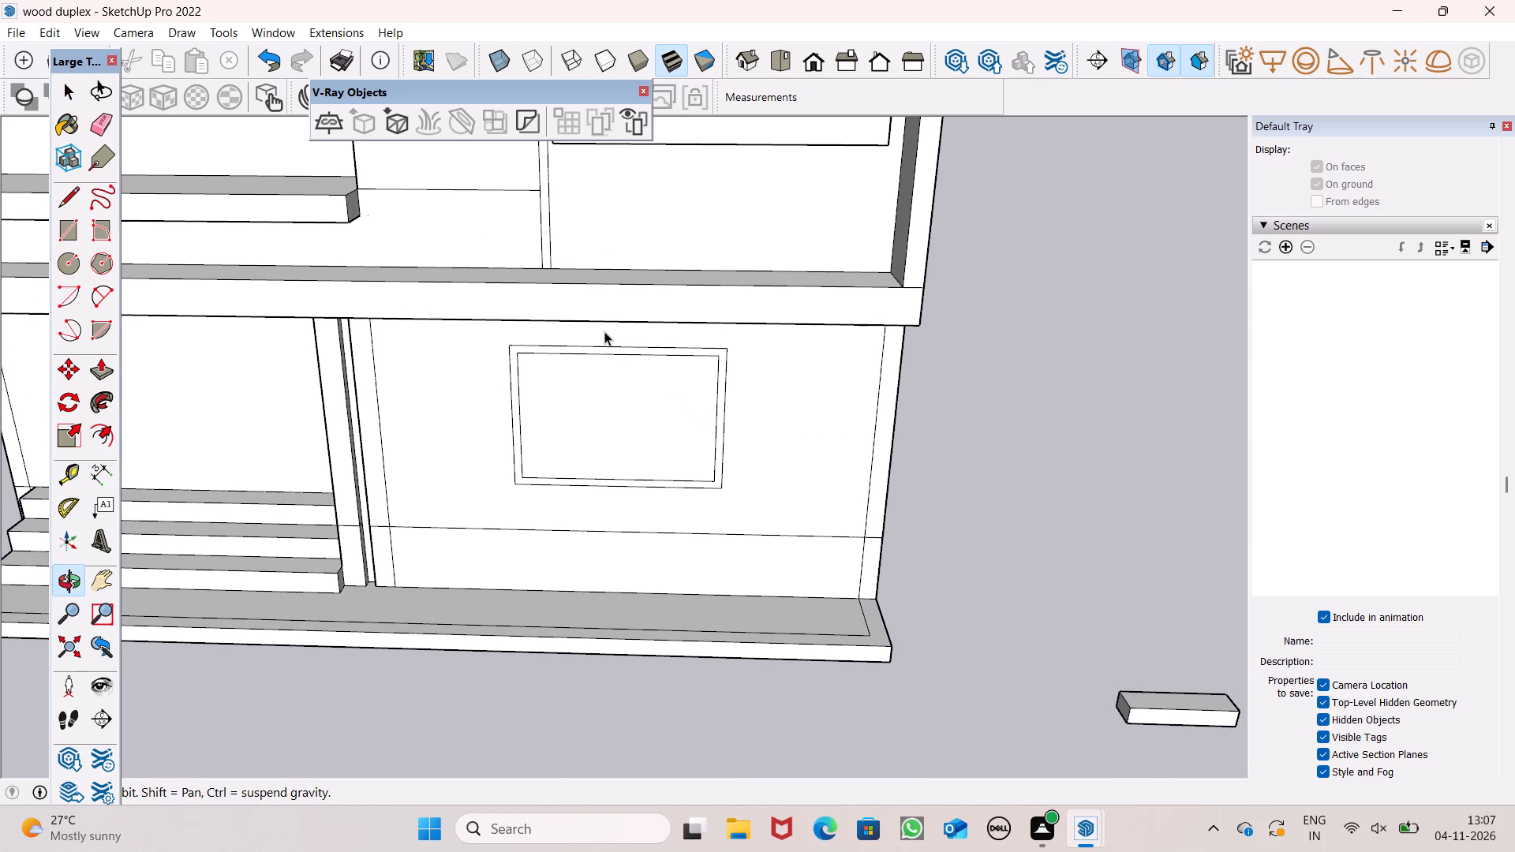
middle_click_drag(585, 387, 630, 437)
scroll(627, 437, "up", 1)
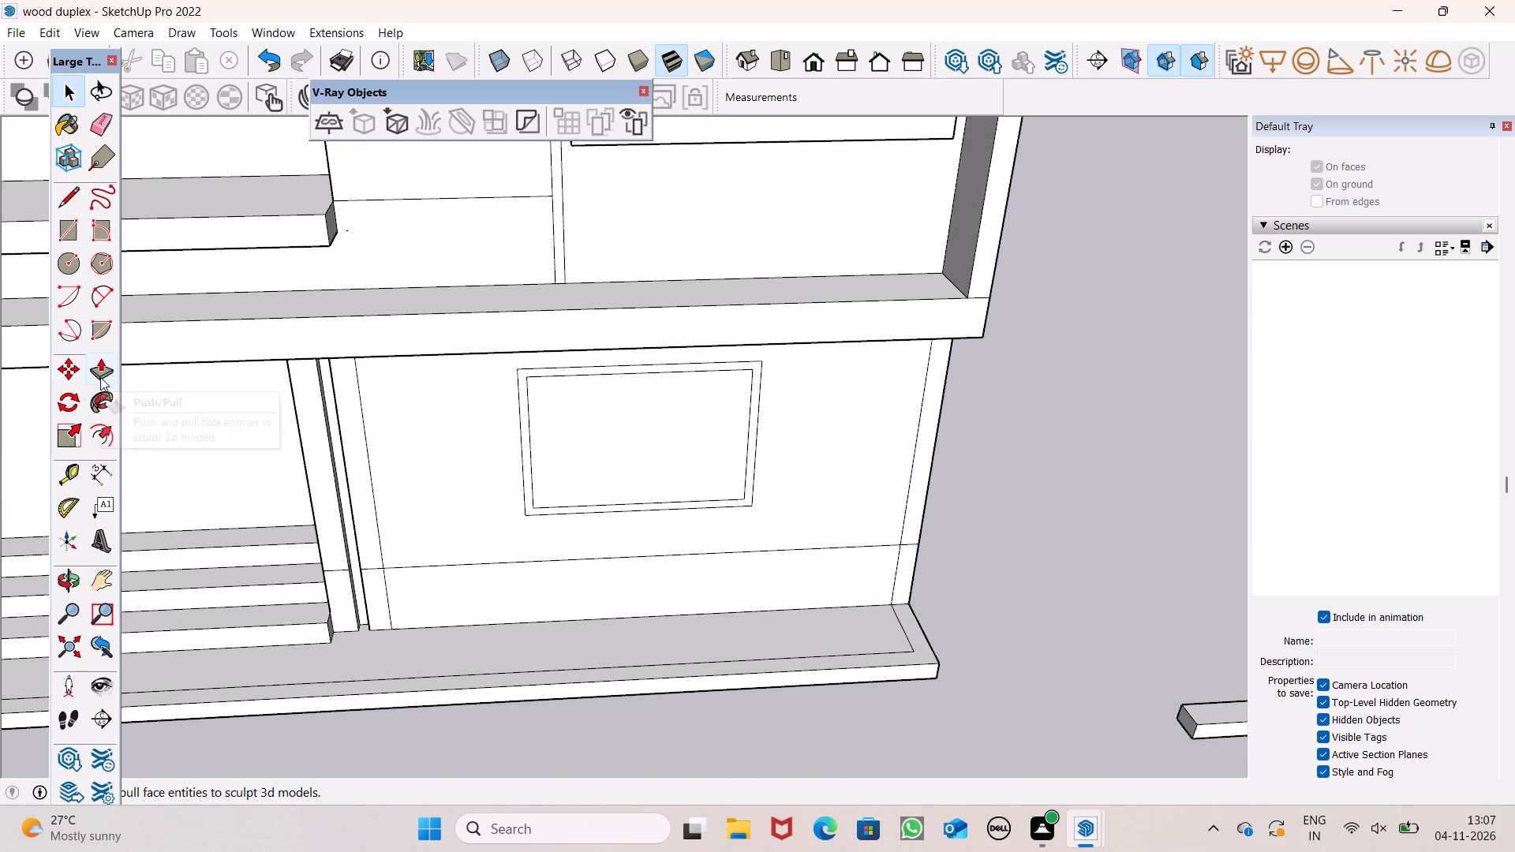
left_click(100, 377)
middle_click_drag(657, 502, 654, 565)
scroll(544, 554, "up", 6)
left_click_drag(518, 507, 518, 523)
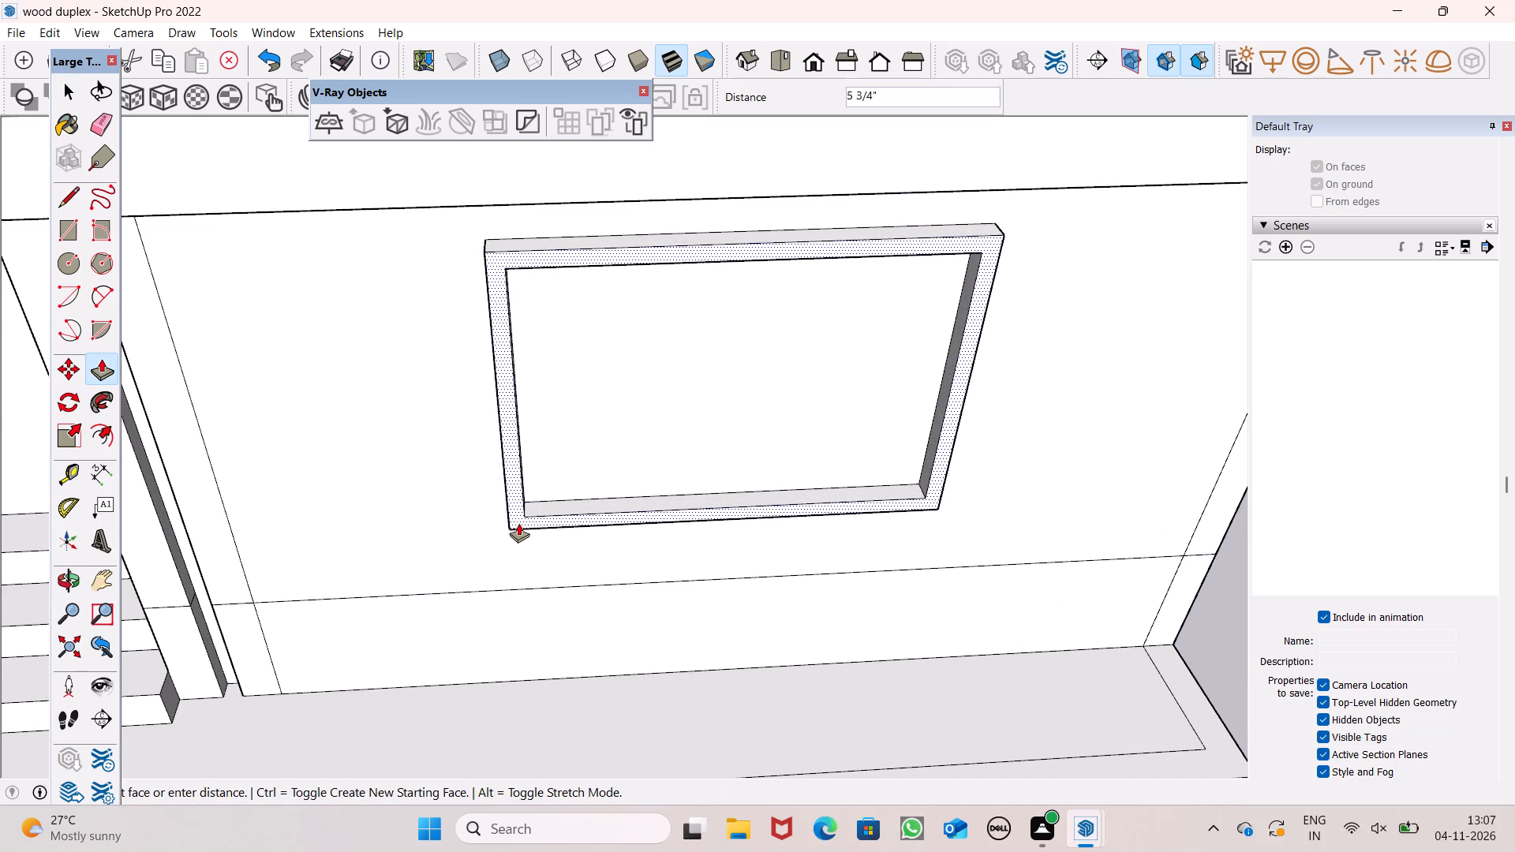
left_click_drag(518, 523, 526, 546)
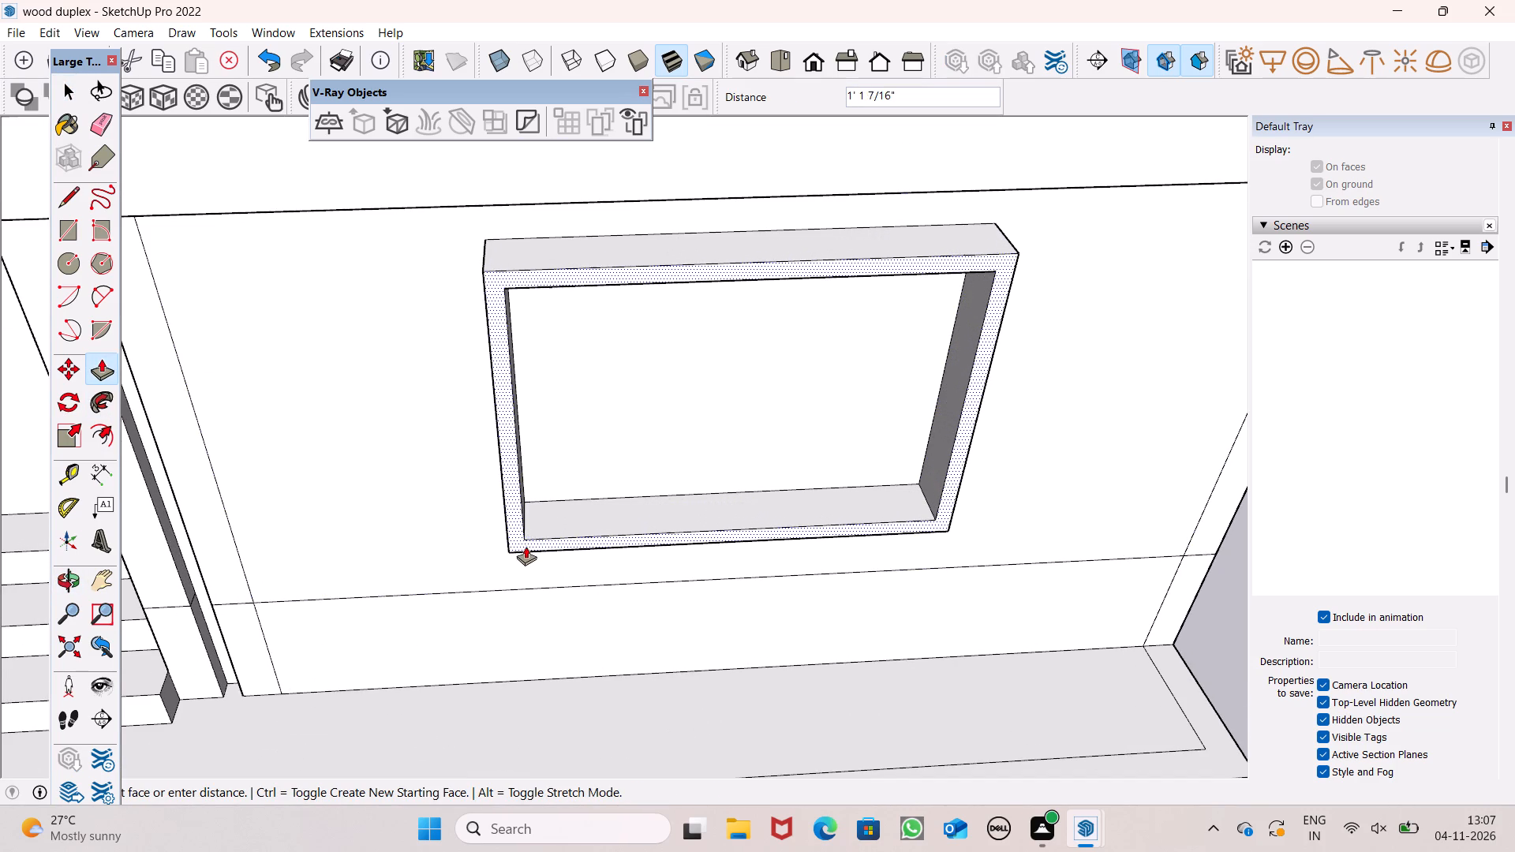
left_click_drag(526, 546, 526, 547)
Push/Pull the face inside the ground-floor window frame 6" inward through the wall to open the window.
left_click_drag(553, 495, 662, 416)
Examine the front facade and the ground-floor window opening from different angles.
scroll(674, 385, "down", 6)
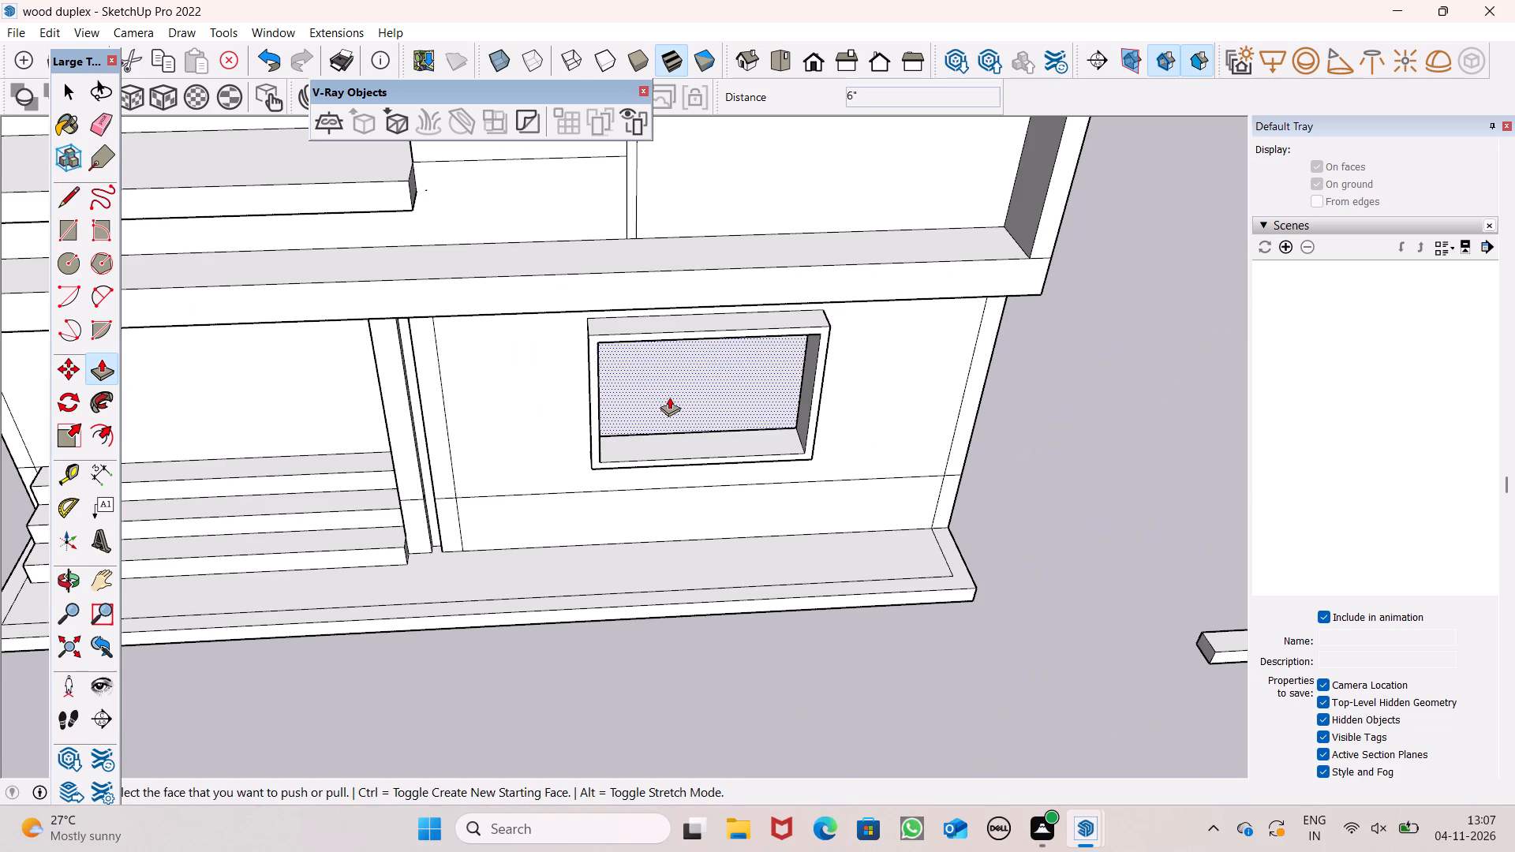
scroll(666, 397, "down", 3)
middle_click_drag(671, 420, 605, 278)
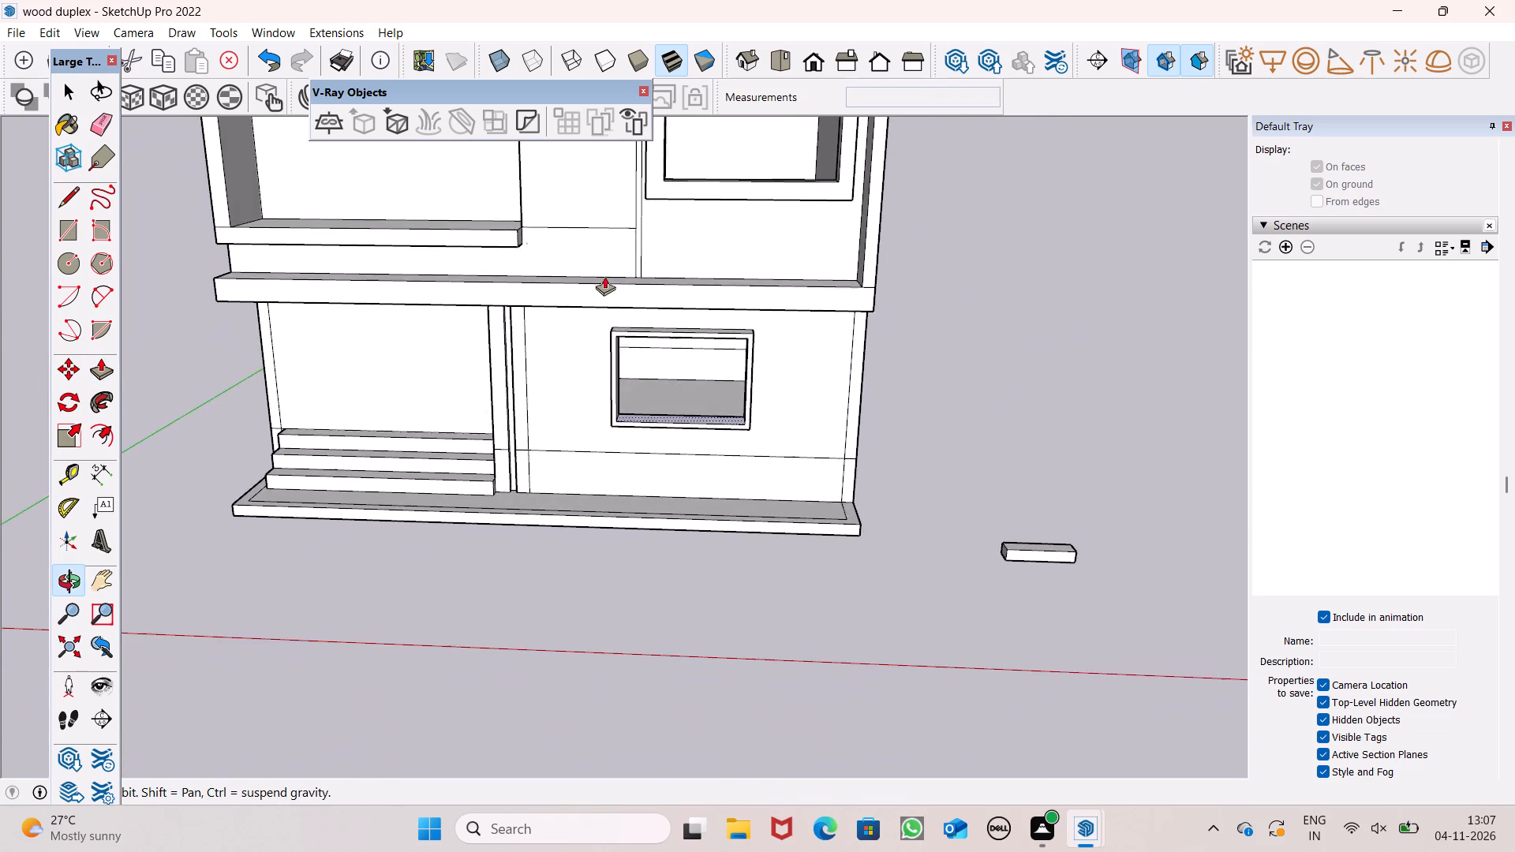
scroll(618, 293, "down", 2)
middle_click_drag(685, 413, 810, 377)
scroll(810, 377, "up", 1)
scroll(735, 412, "down", 1)
middle_click_drag(700, 469, 679, 576)
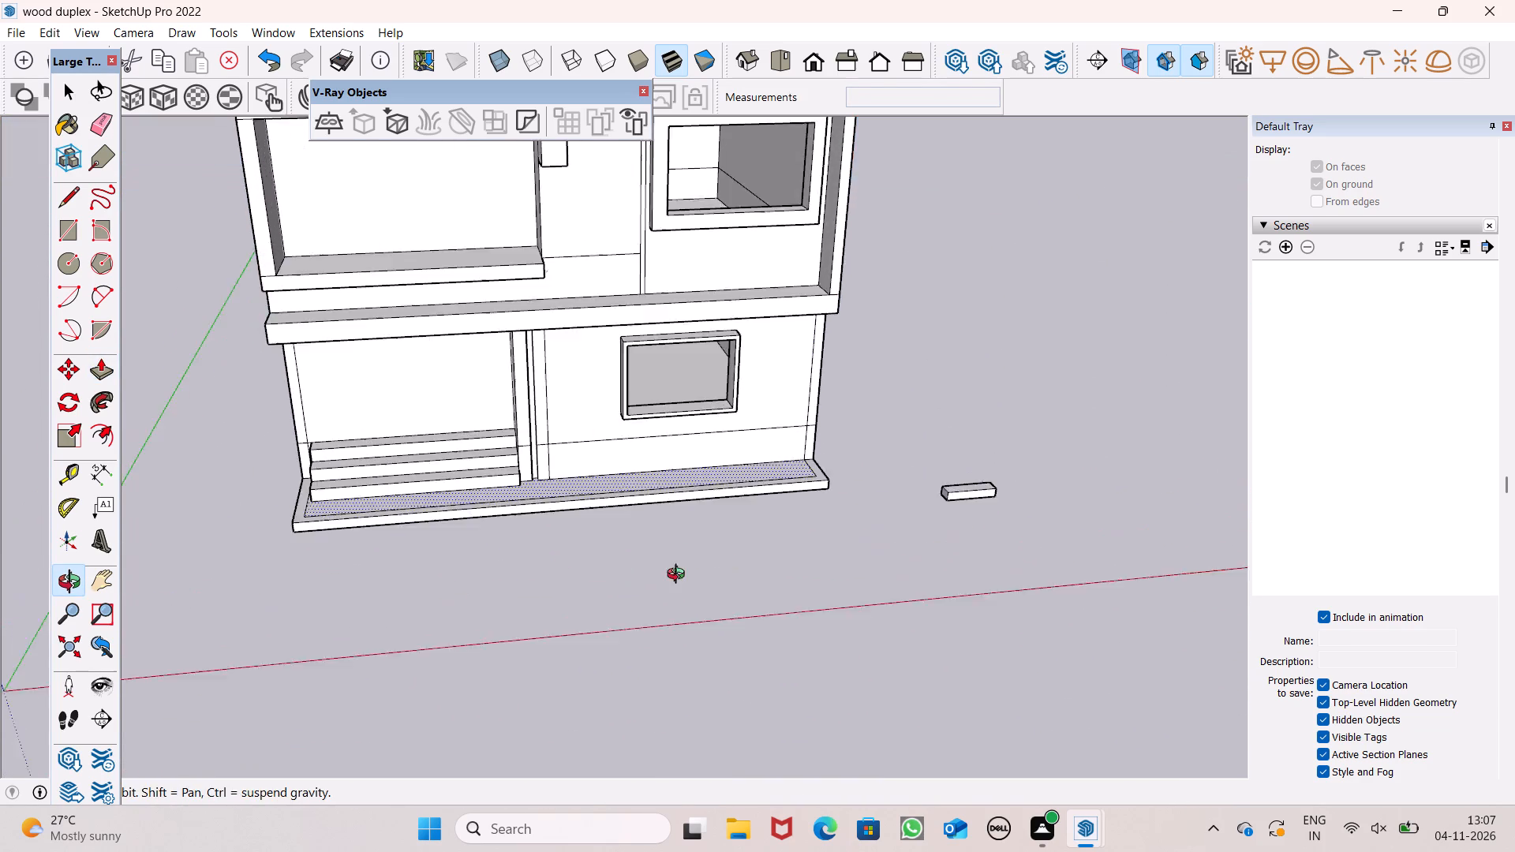
Erase the short horizontal edges crossing the two narrow vertical strips beside the ground-floor wall groove.
middle_click_drag(679, 576, 597, 546)
scroll(641, 577, "down", 1)
scroll(466, 443, "up", 8)
scroll(533, 405, "down", 5)
middle_click_drag(575, 461, 595, 554)
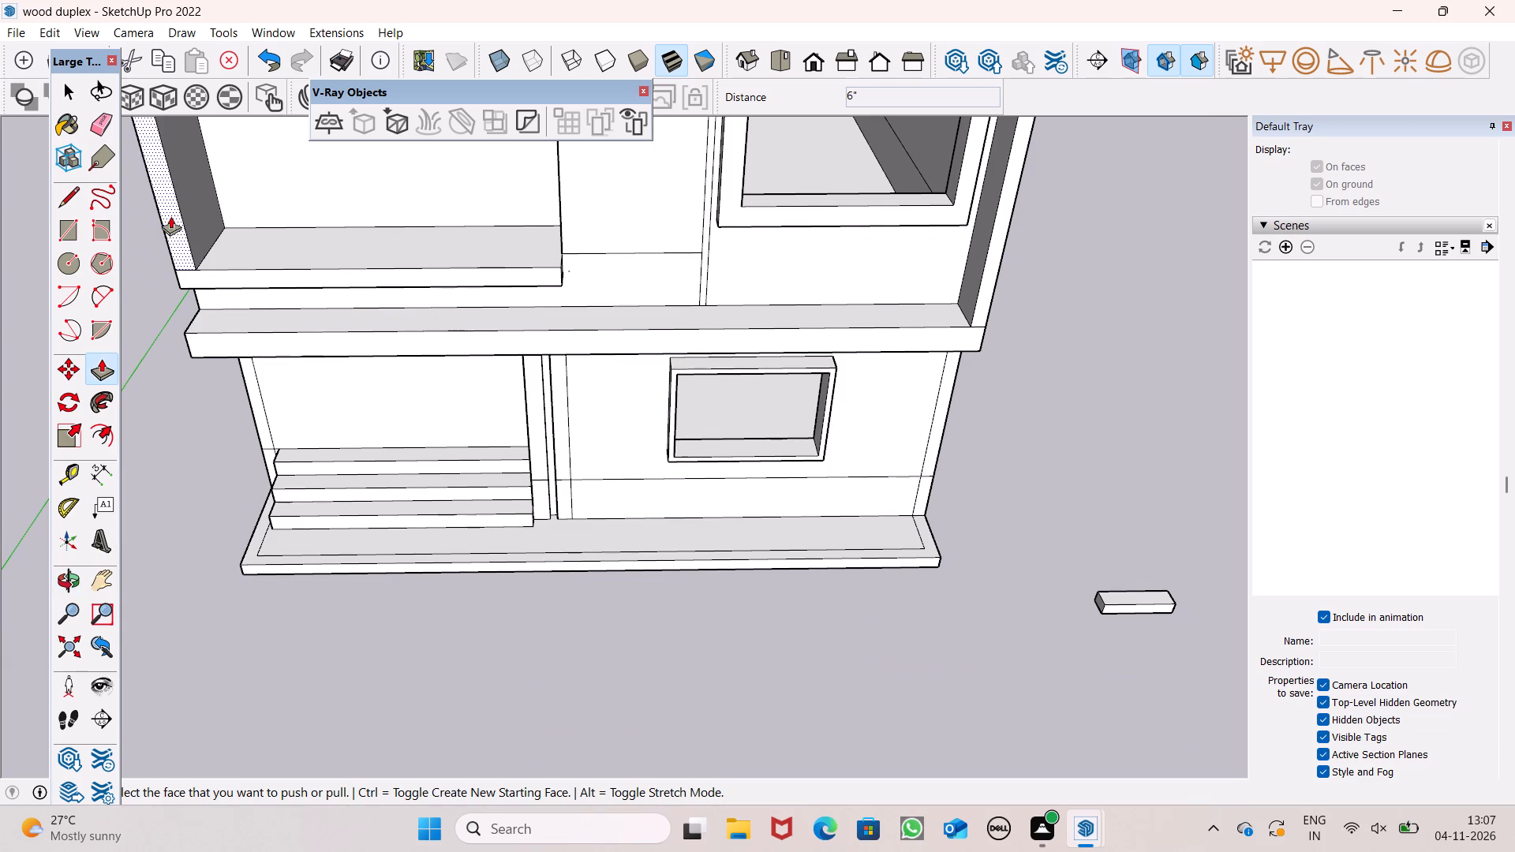
left_click(99, 133)
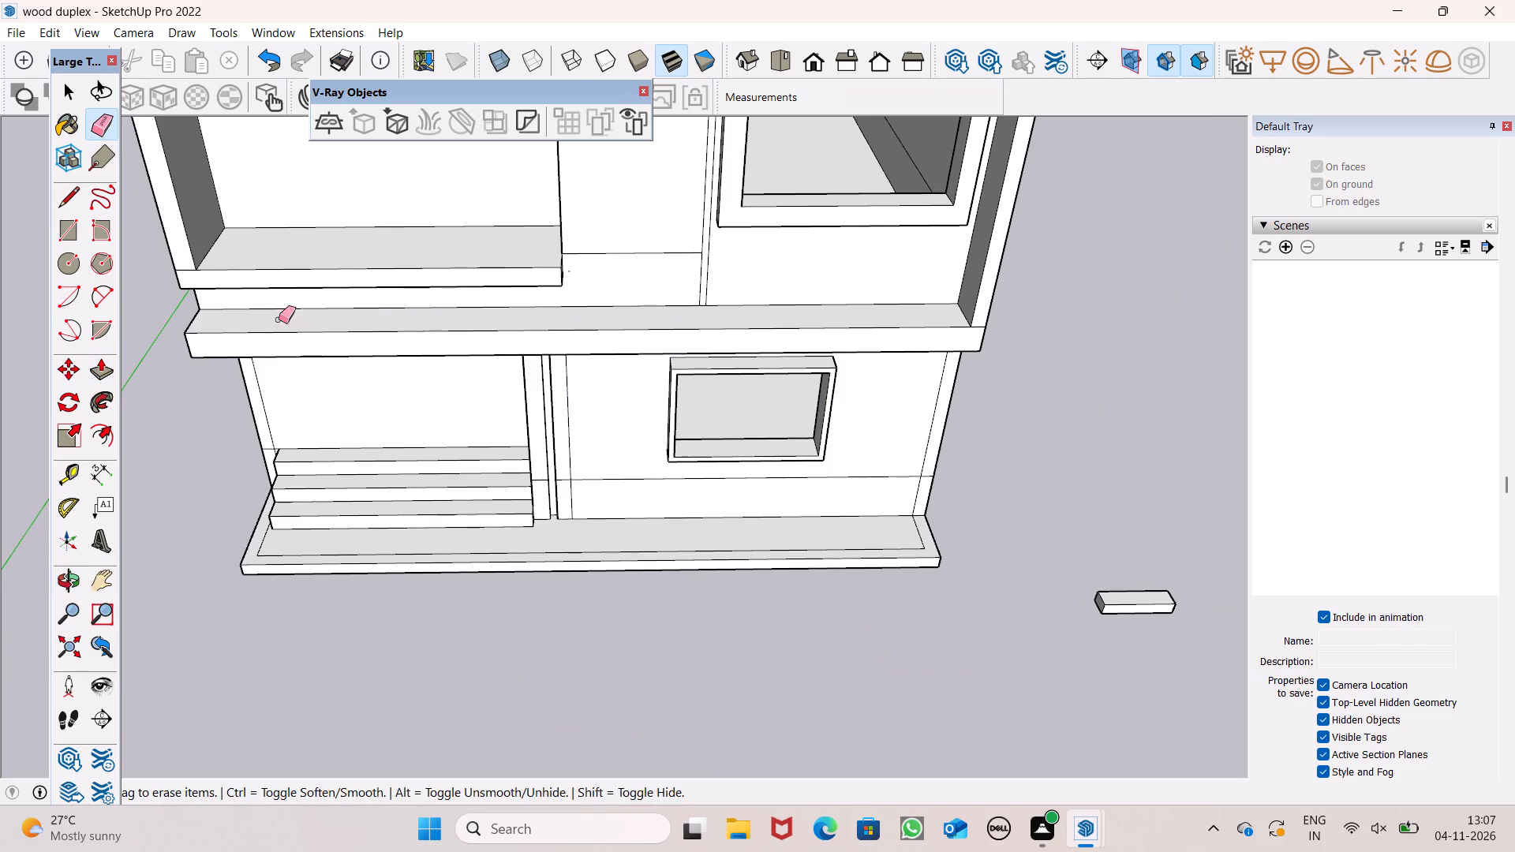
scroll(467, 461, "up", 7)
scroll(628, 501, "up", 5)
left_click_drag(641, 465, 639, 477)
left_click_drag(541, 458, 548, 478)
Push/Pull the two narrow vertical strips flanking the ground-floor wall groove outward about 8 1/16".
left_click(95, 366)
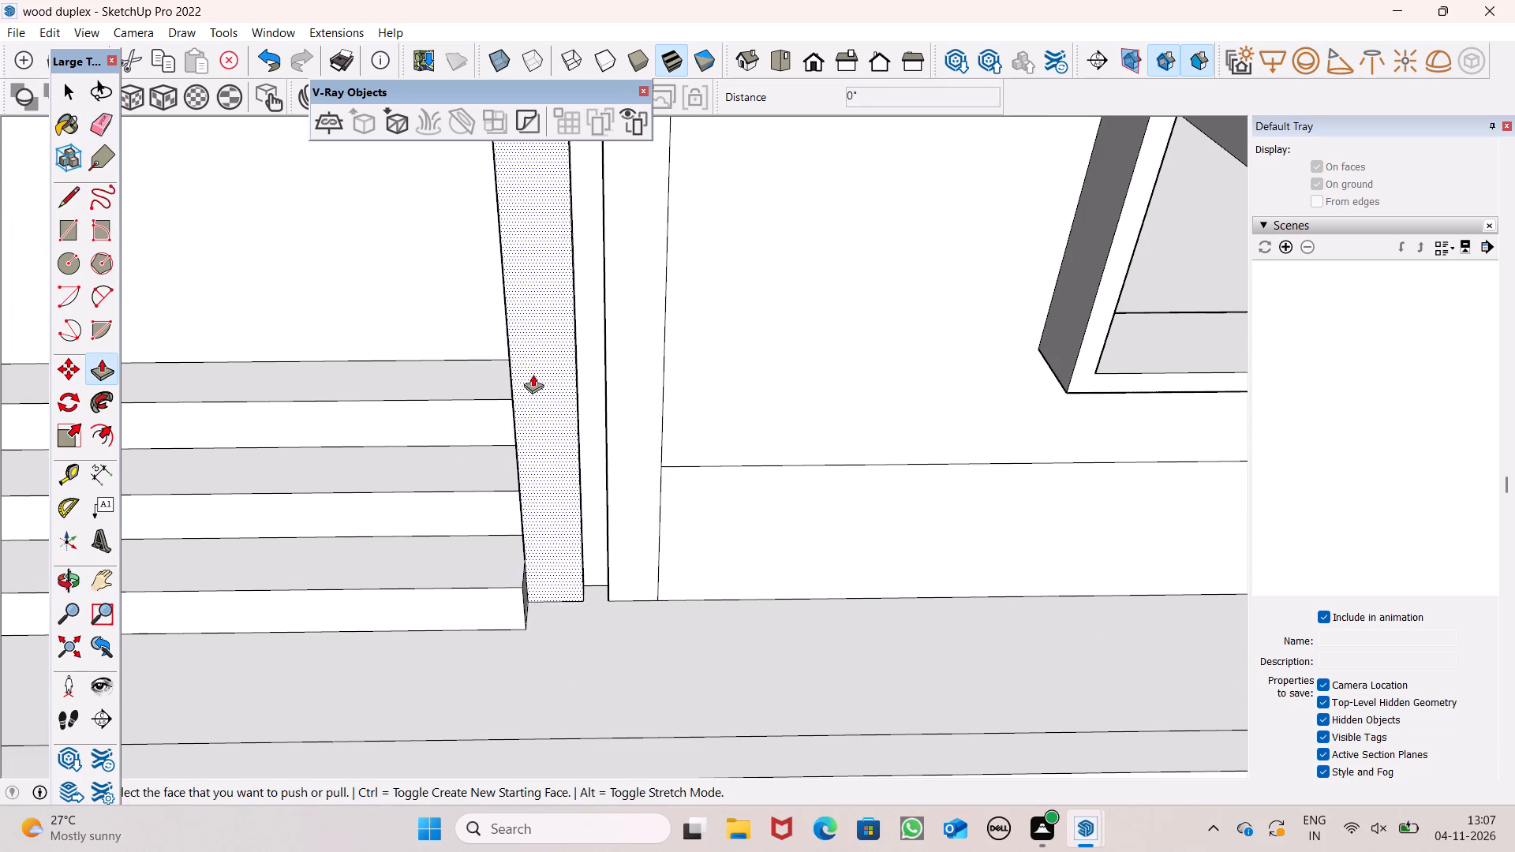
scroll(533, 374, "down", 11)
scroll(579, 388, "up", 1)
scroll(579, 388, "down", 1)
middle_click_drag(613, 384, 577, 491)
scroll(578, 422, "up", 6)
left_click_drag(590, 401, 590, 419)
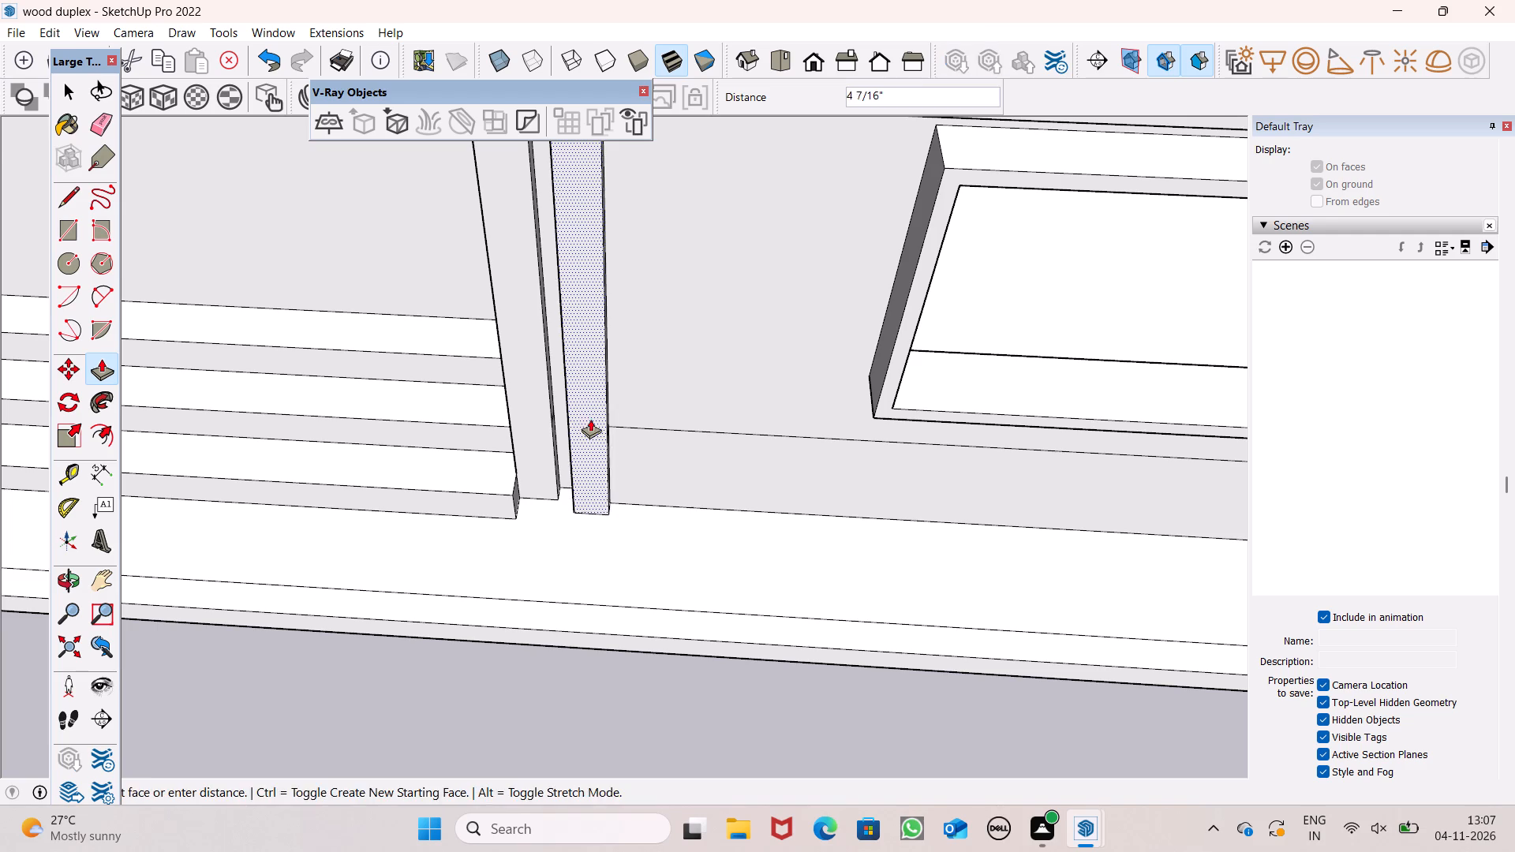
left_click_drag(590, 419, 589, 424)
left_click_drag(537, 398, 583, 439)
Examine the front facade, with its vertical strips, windows and tall frame, from different angles.
scroll(595, 482, "down", 6)
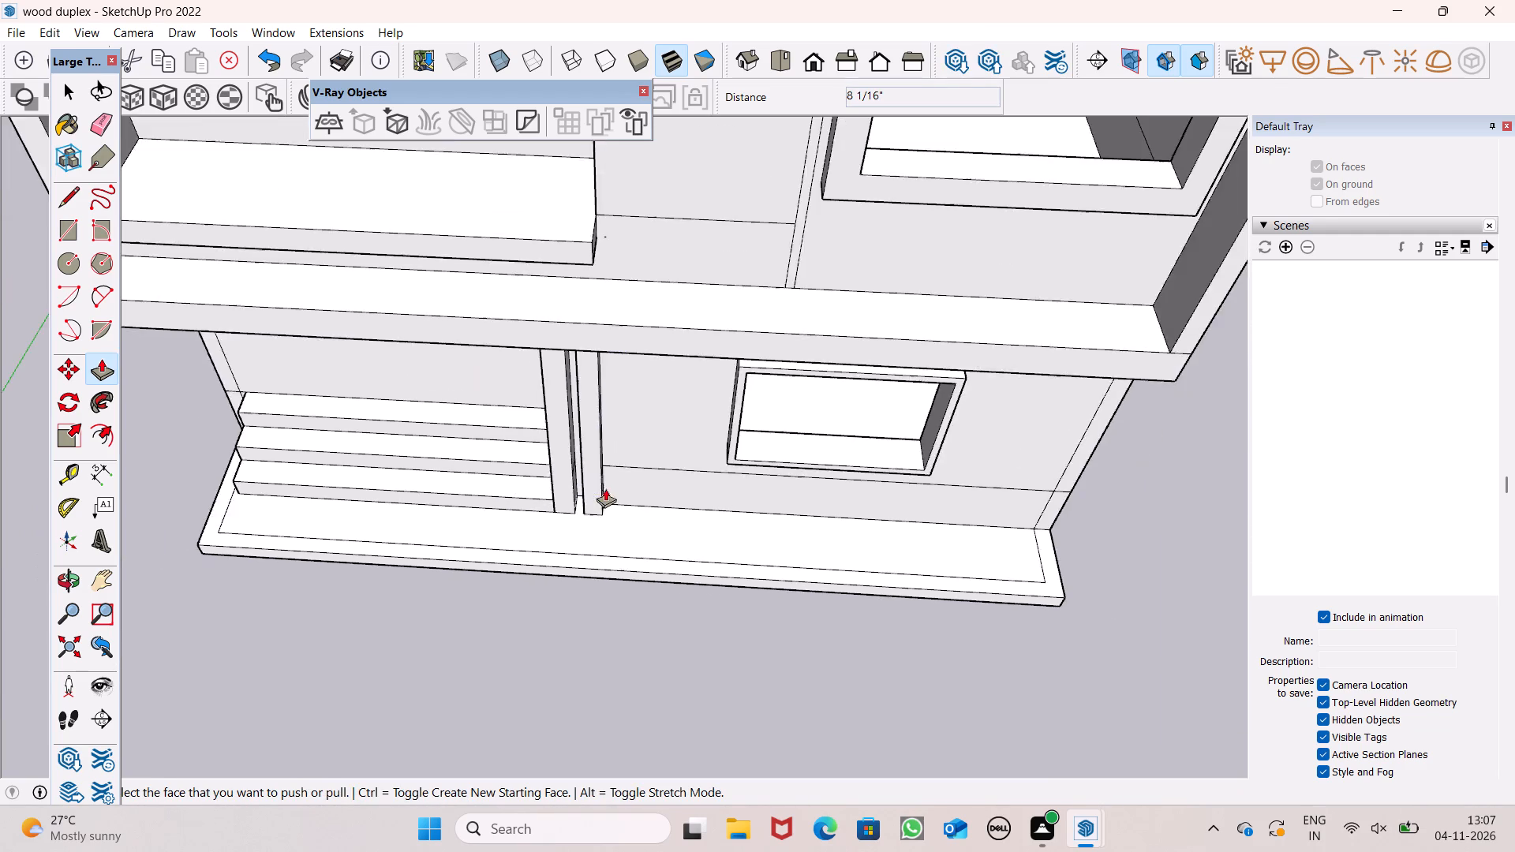
scroll(605, 488, "down", 5)
scroll(821, 227, "up", 1)
scroll(847, 426, "down", 2)
middle_click_drag(851, 474, 852, 370)
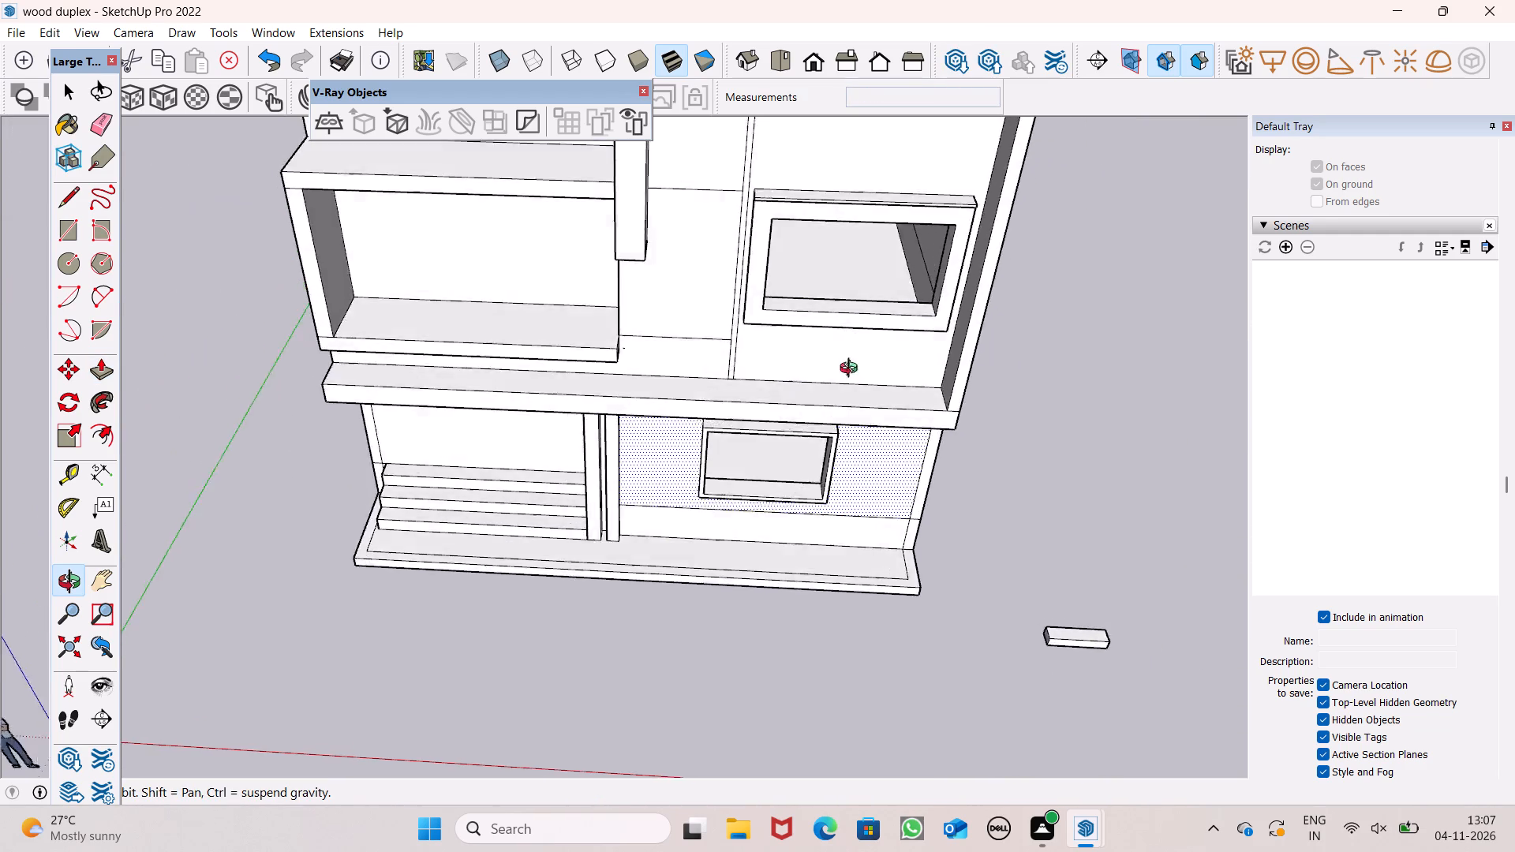
middle_click_drag(852, 370, 917, 199)
scroll(921, 356, "down", 2)
middle_click_drag(1075, 420, 978, 519)
scroll(1007, 519, "up", 1)
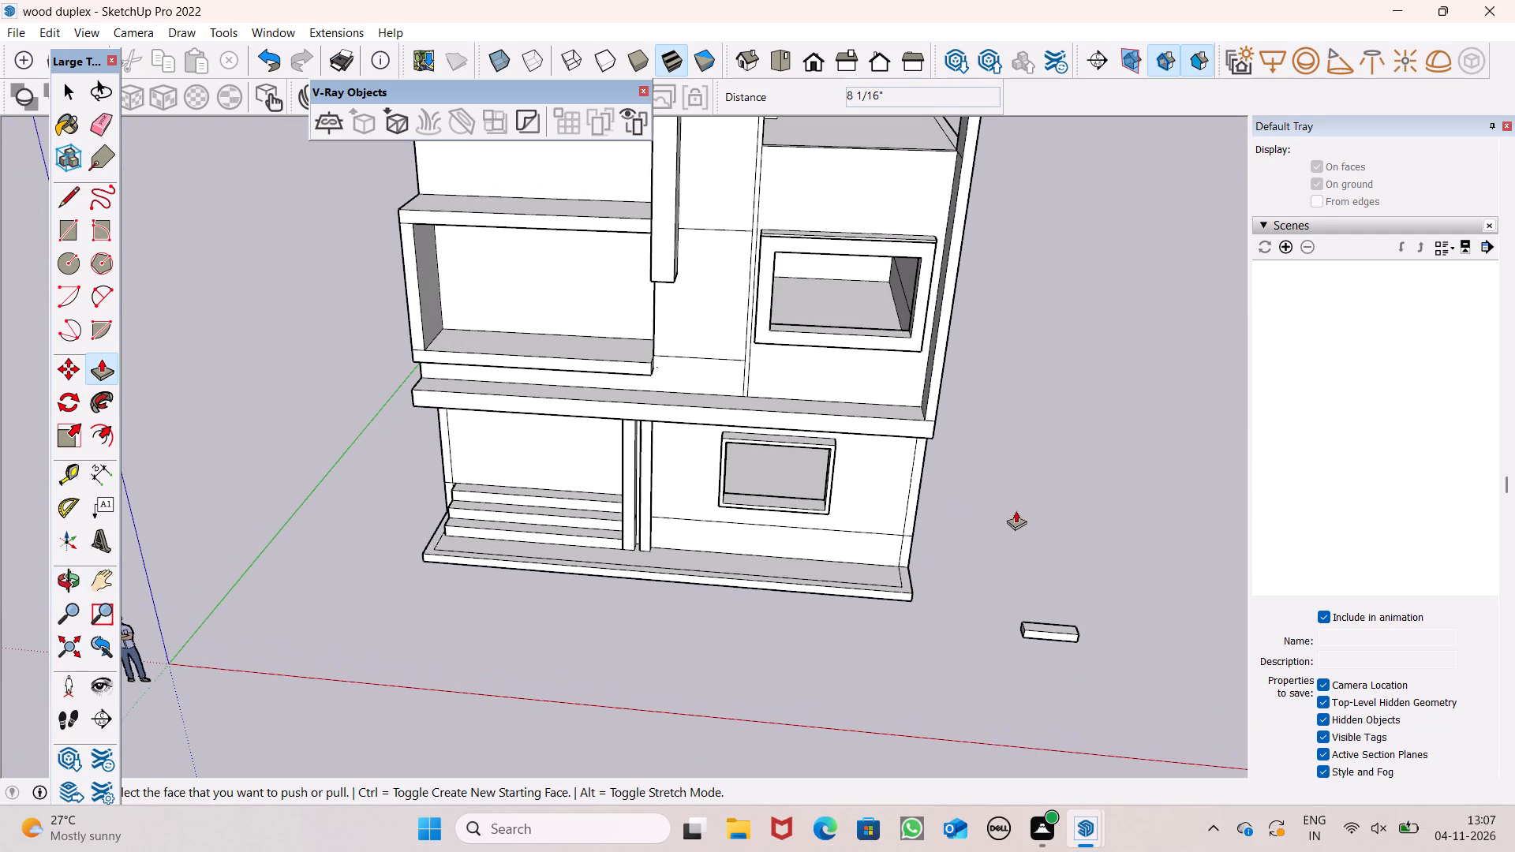
scroll(971, 484, "down", 1)
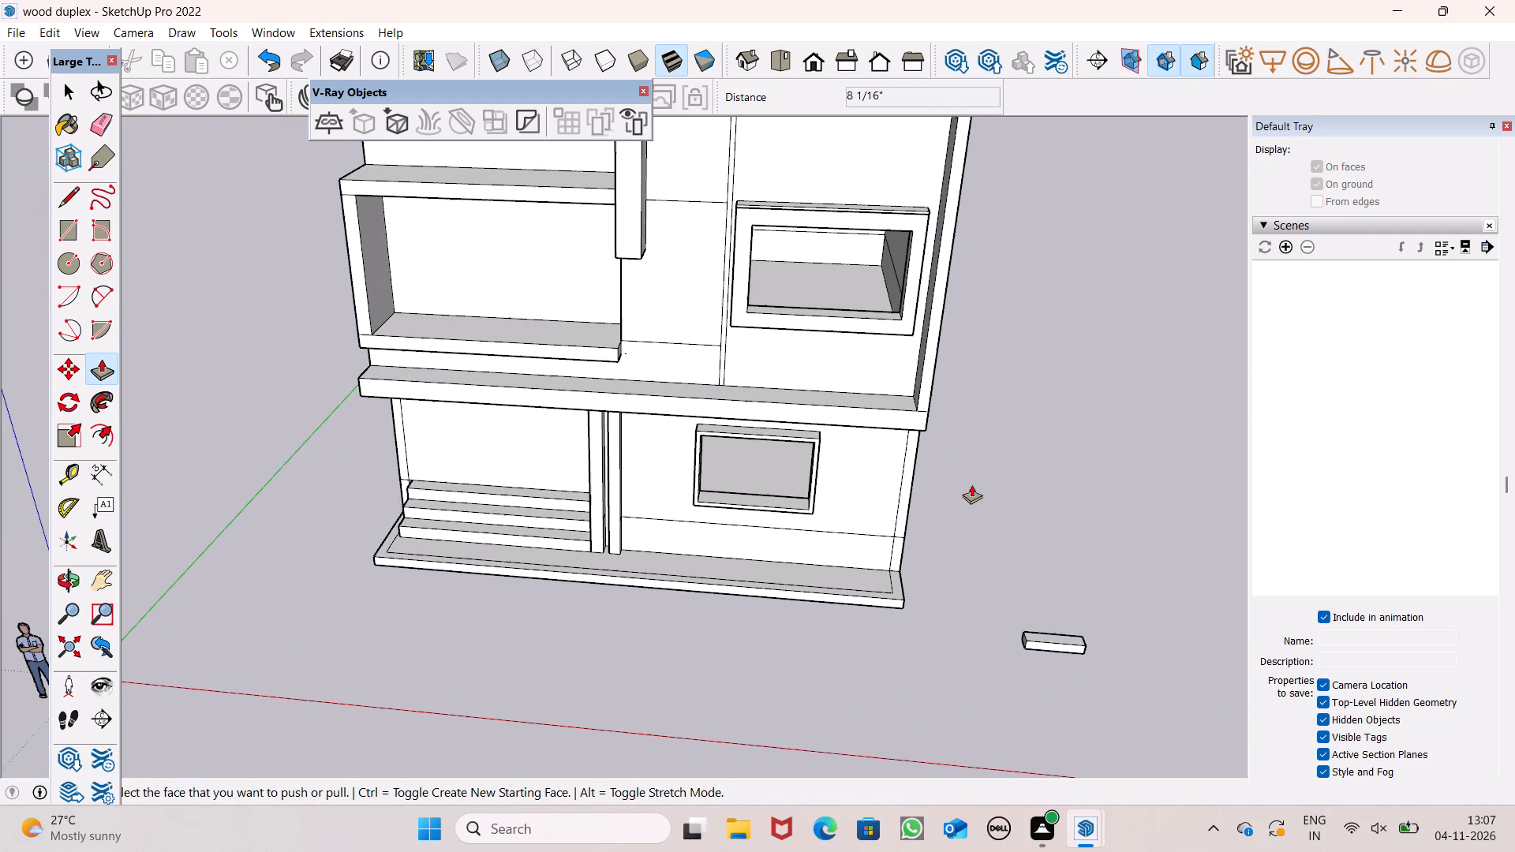
scroll(847, 374, "up", 3)
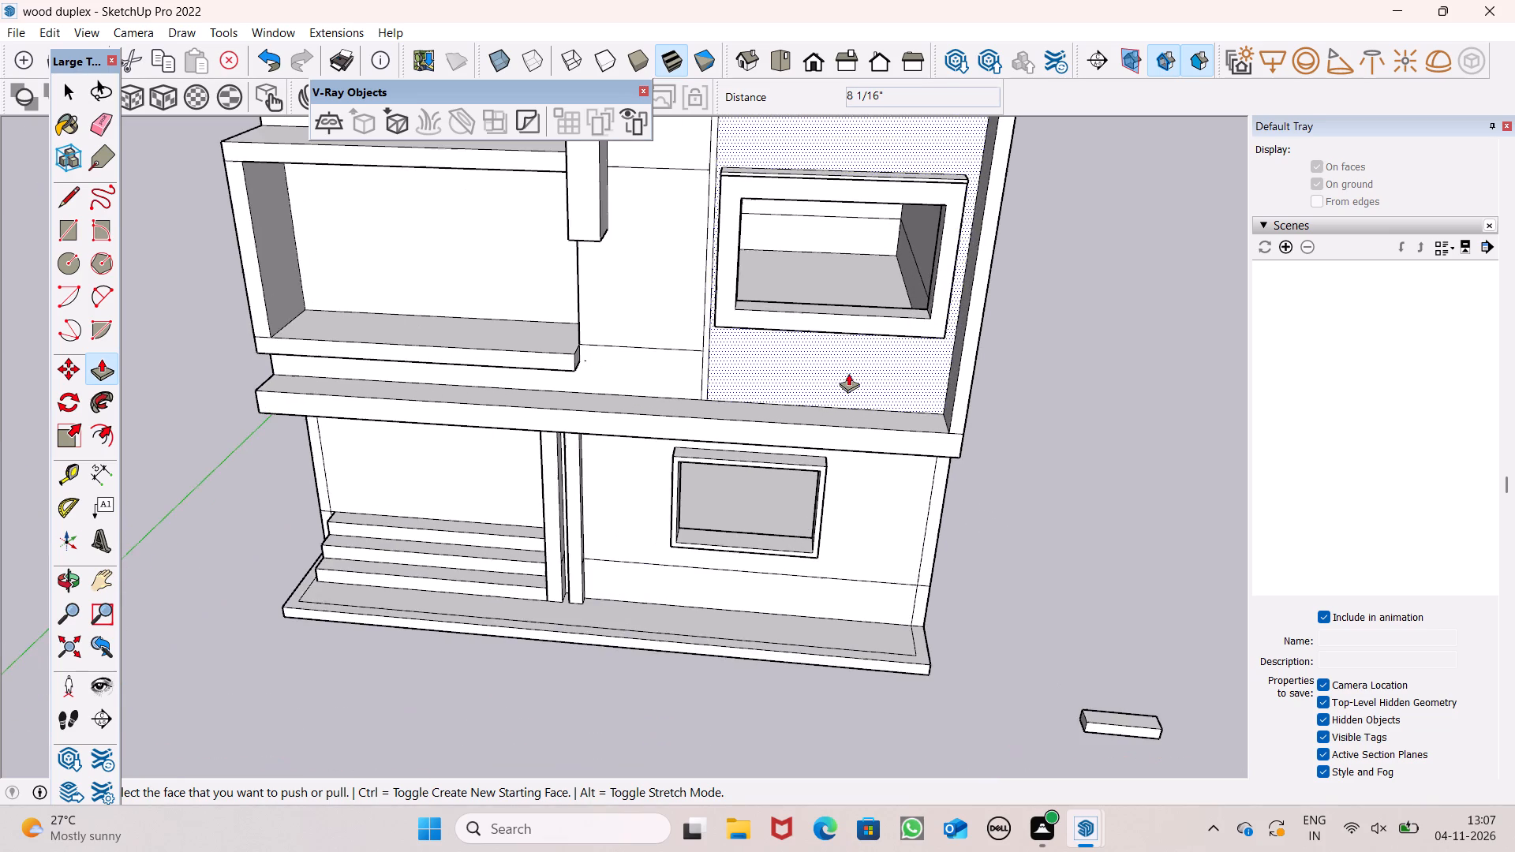
scroll(848, 373, "up", 1)
middle_click_drag(952, 393, 1113, 400)
scroll(1113, 401, "up", 1)
scroll(1054, 525, "down", 3)
scroll(1004, 222, "up", 4)
scroll(999, 271, "down", 4)
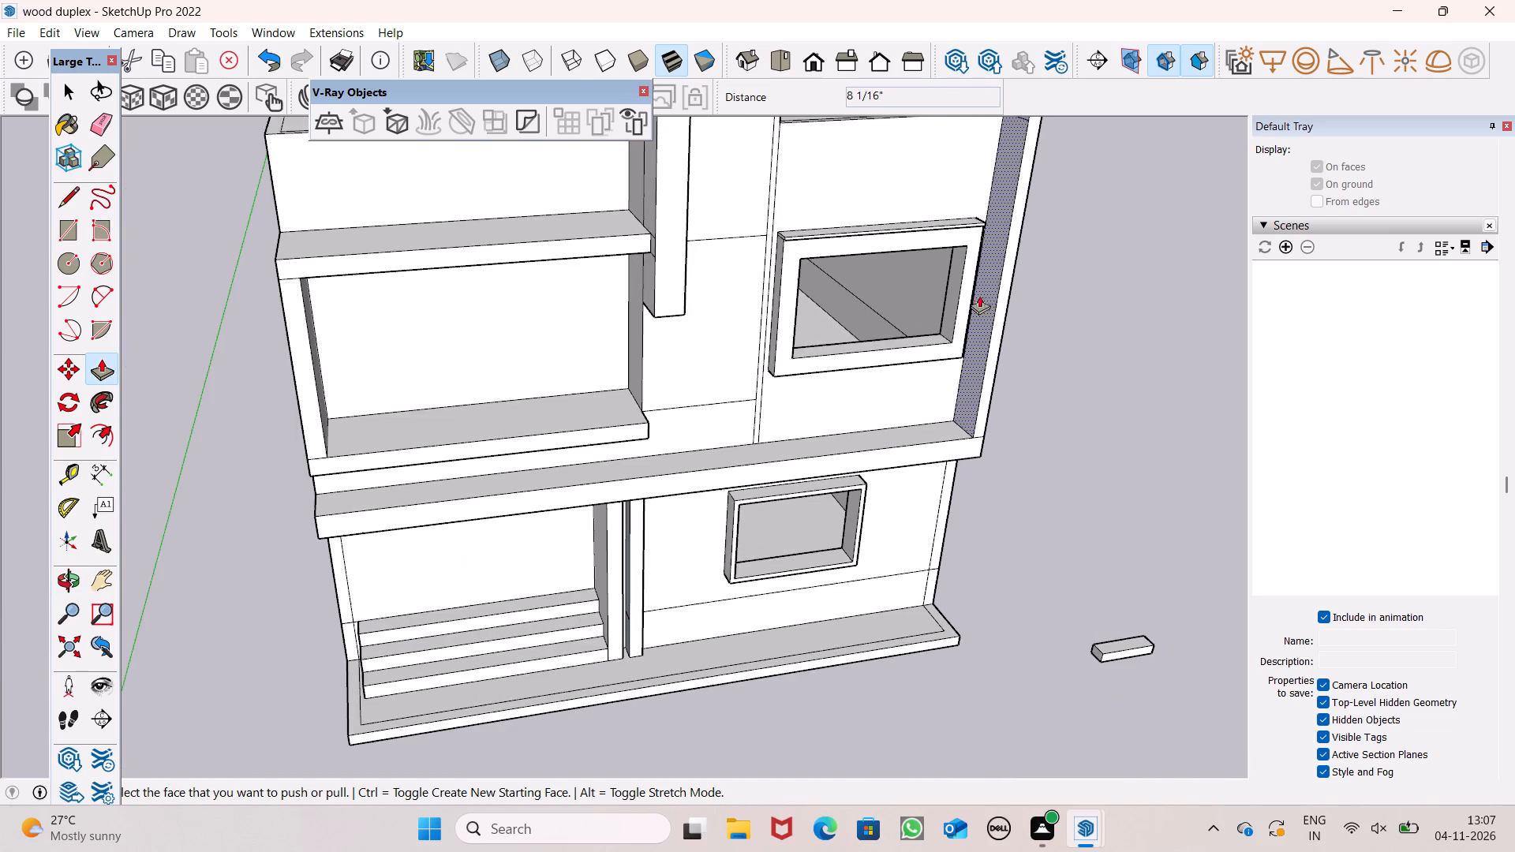
scroll(994, 287, "down", 5)
scroll(1008, 72, "up", 2)
scroll(855, 587, "down", 5)
Push/Pull the lower and upper inner faces of the tall frame's outer upright, the upper one about 3 15/16".
scroll(968, 282, "up", 2)
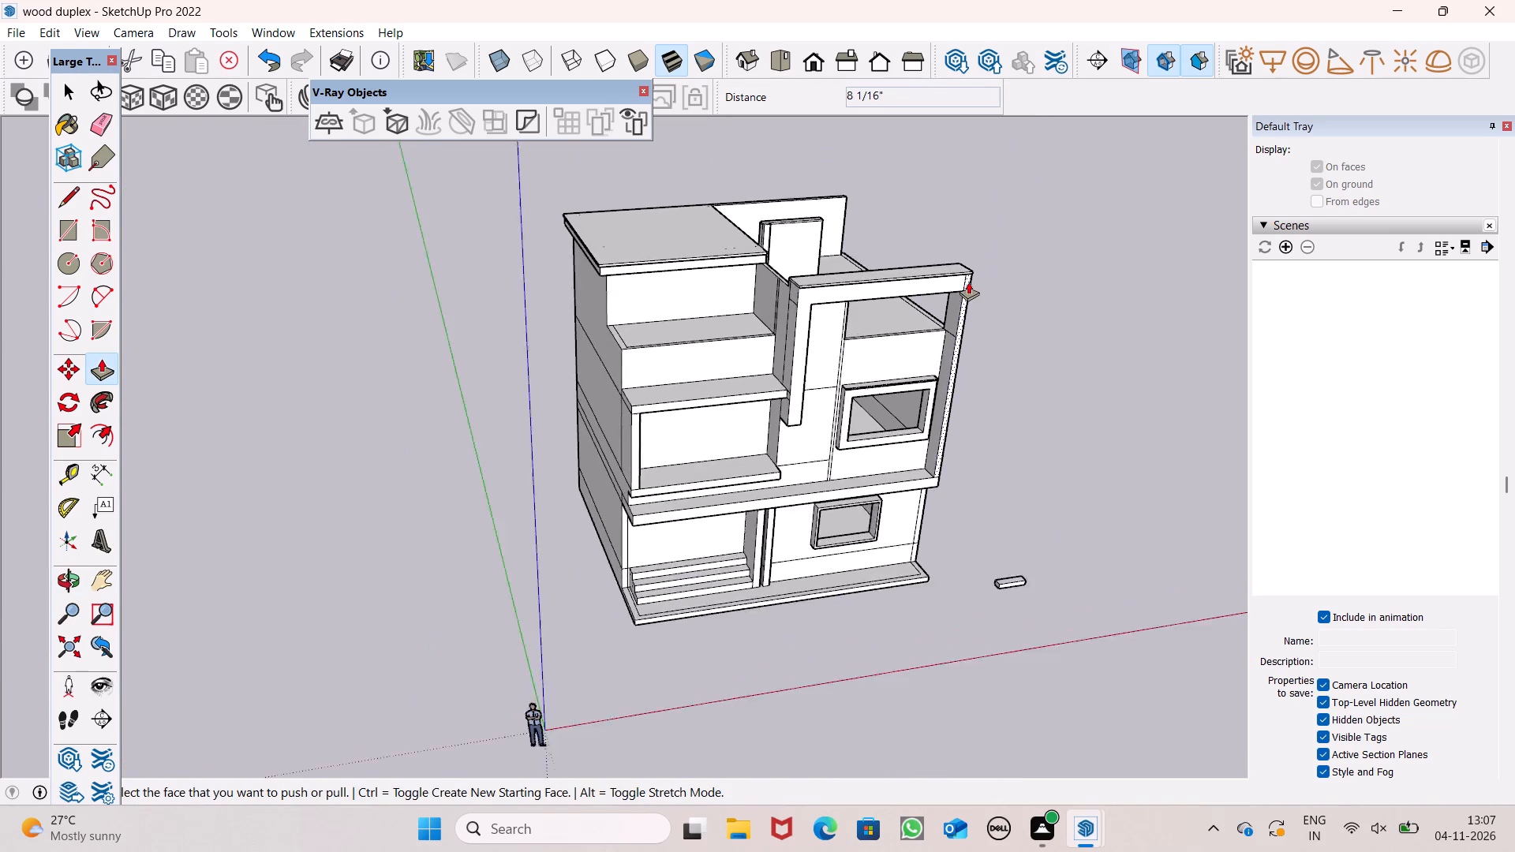
scroll(968, 282, "up", 4)
left_click_drag(942, 386, 939, 393)
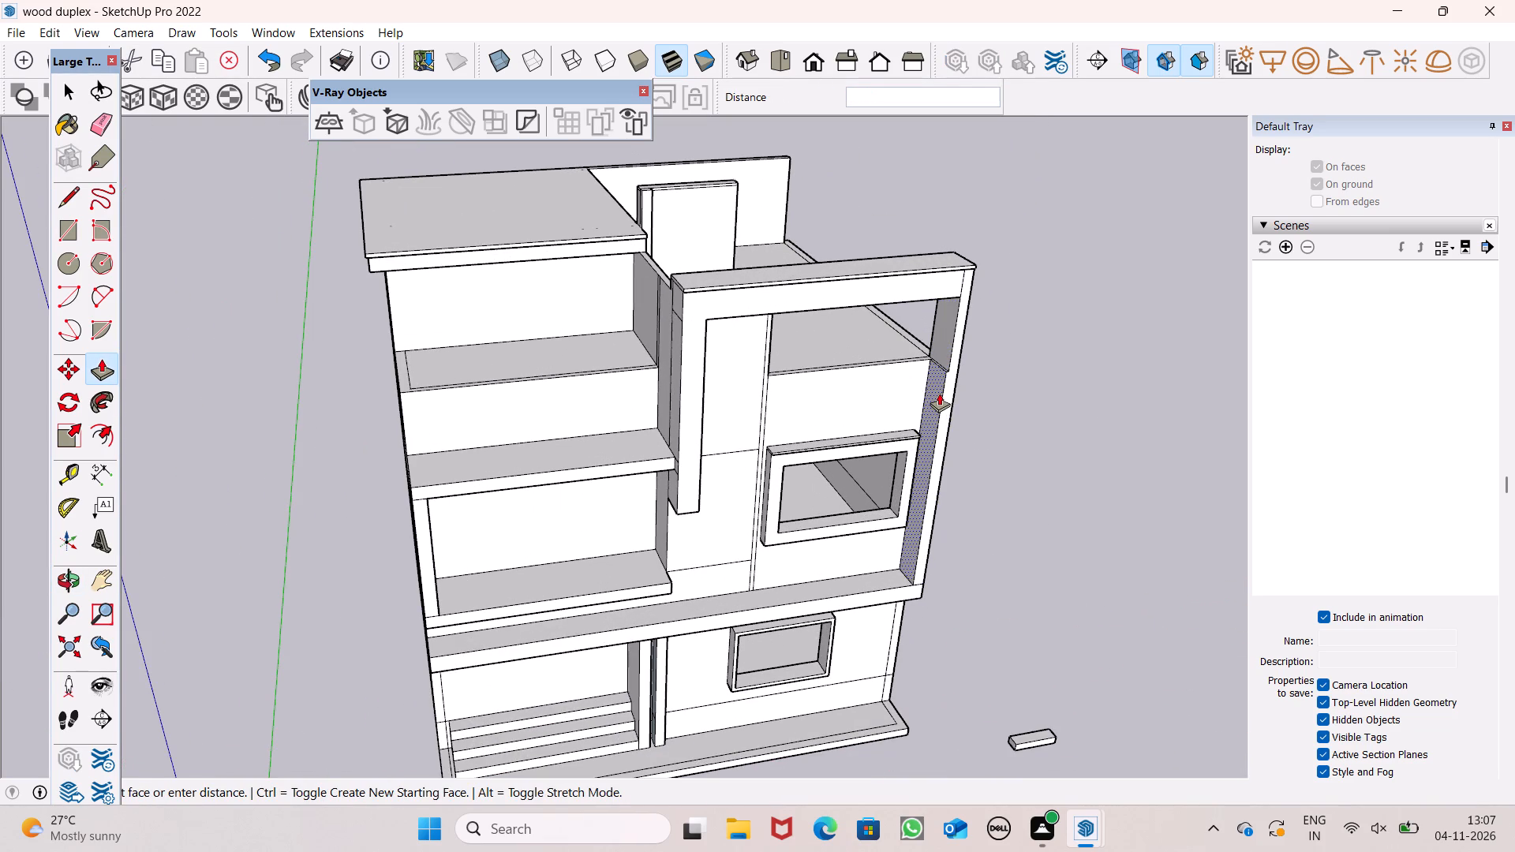
left_click_drag(939, 393, 939, 394)
left_click_drag(941, 340, 943, 369)
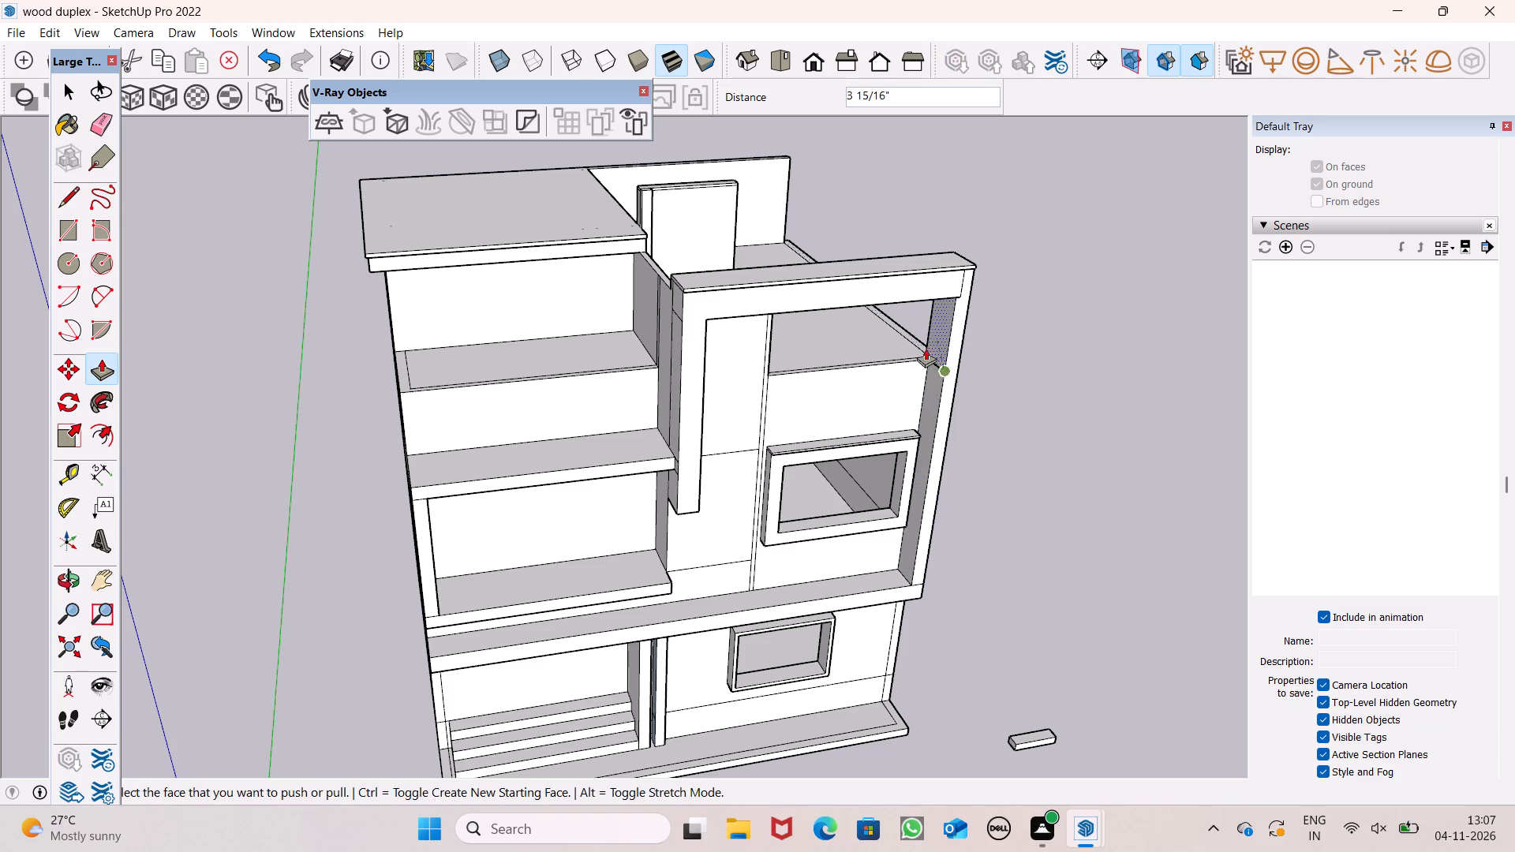
Examine the whole building and the slab band above the ground floor from lower and higher angles.
scroll(910, 305, "down", 5)
middle_click_drag(916, 383, 869, 267)
scroll(869, 267, "up", 1)
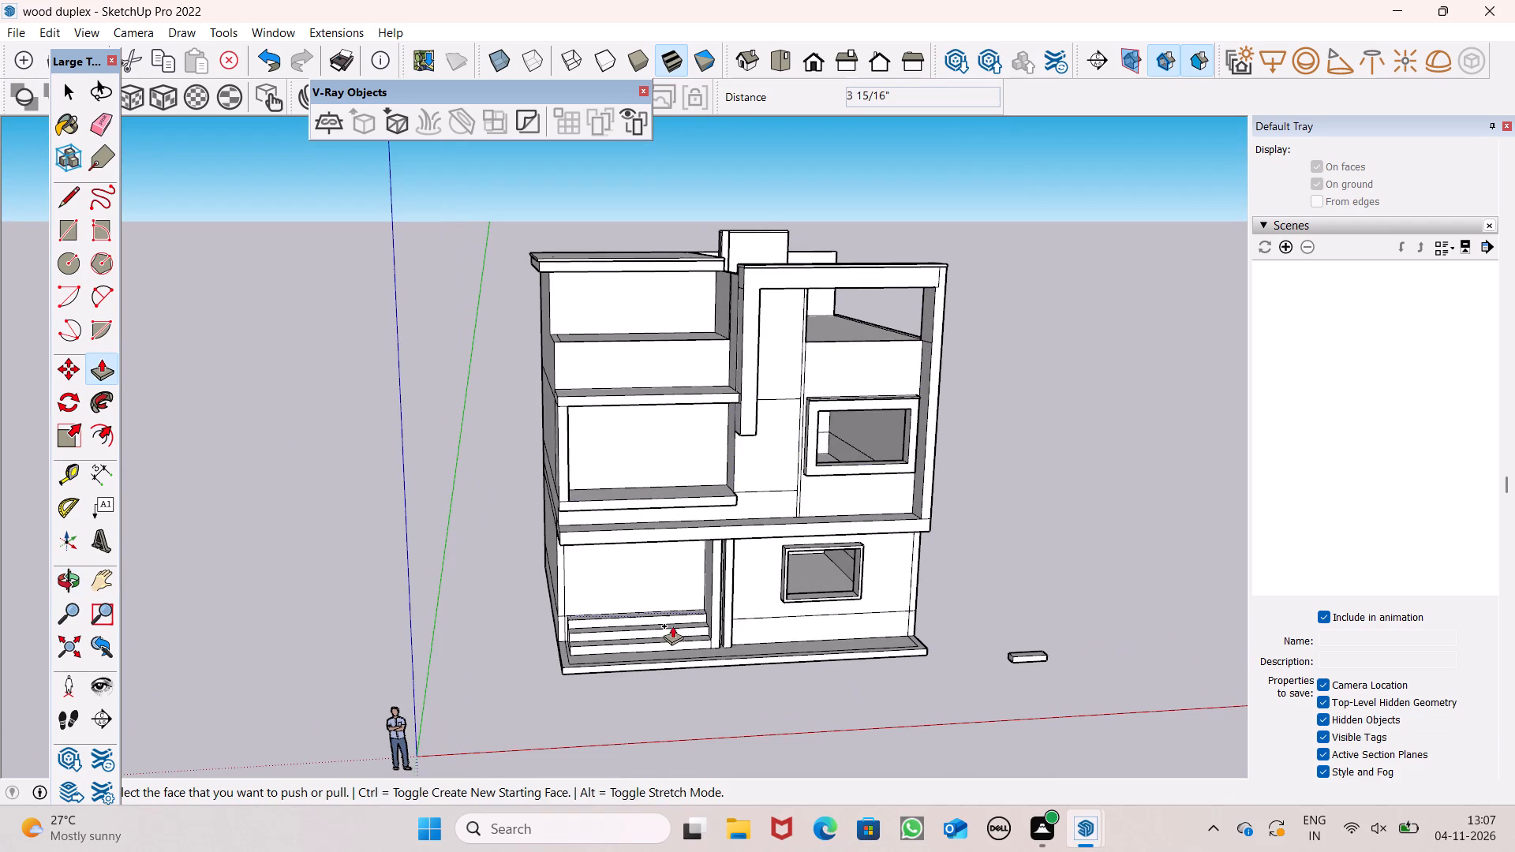
scroll(648, 491, "down", 1)
middle_click_drag(674, 492, 604, 688)
scroll(605, 691, "up", 3)
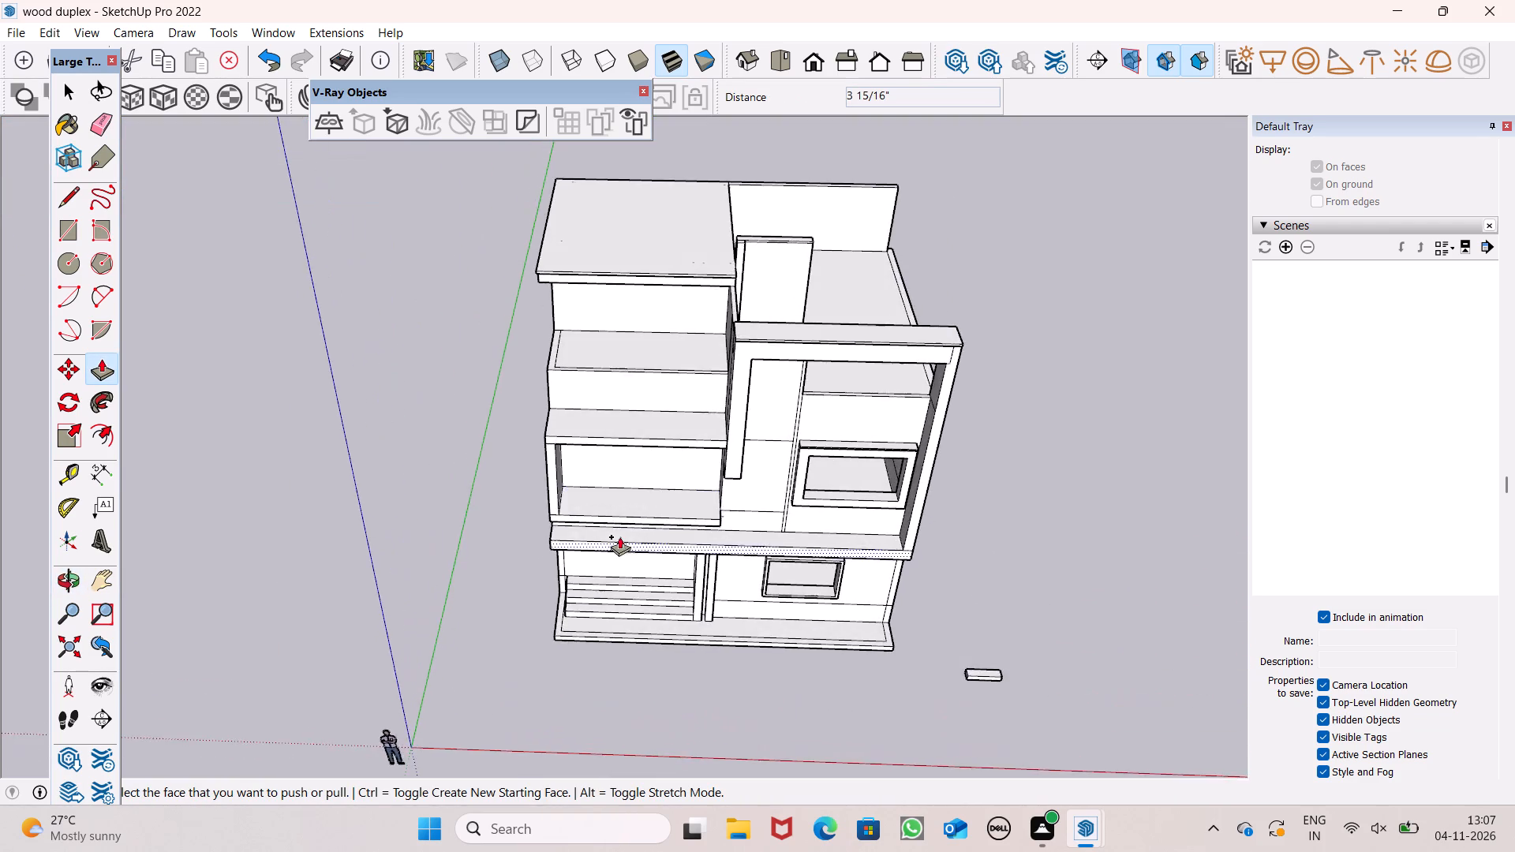
scroll(619, 536, "up", 5)
scroll(649, 538, "down", 3)
scroll(847, 597, "up", 5)
scroll(669, 516, "down", 2)
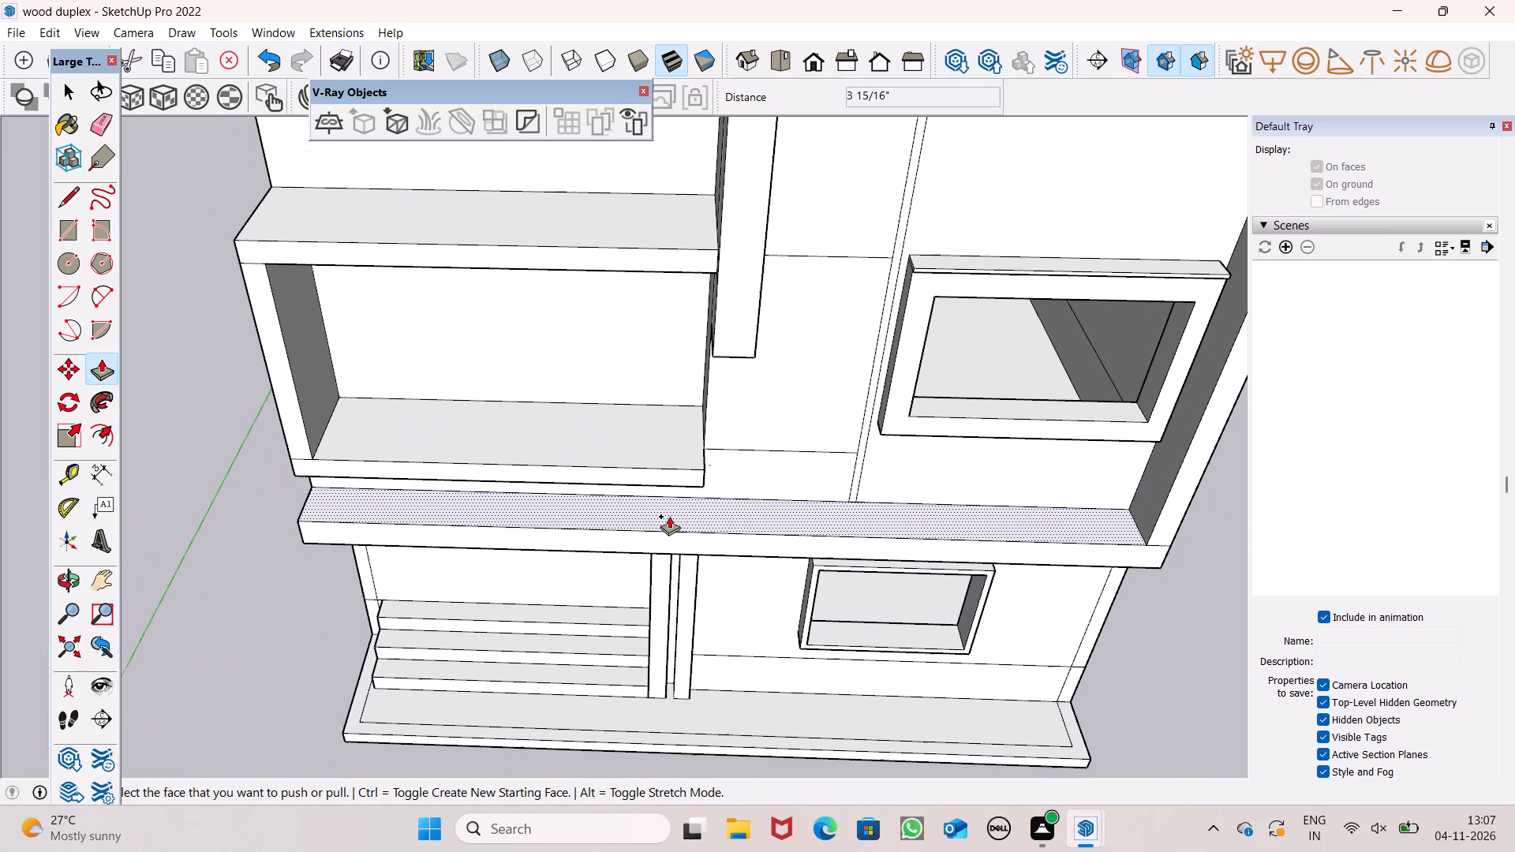
scroll(669, 516, "down", 1)
scroll(721, 521, "up", 1)
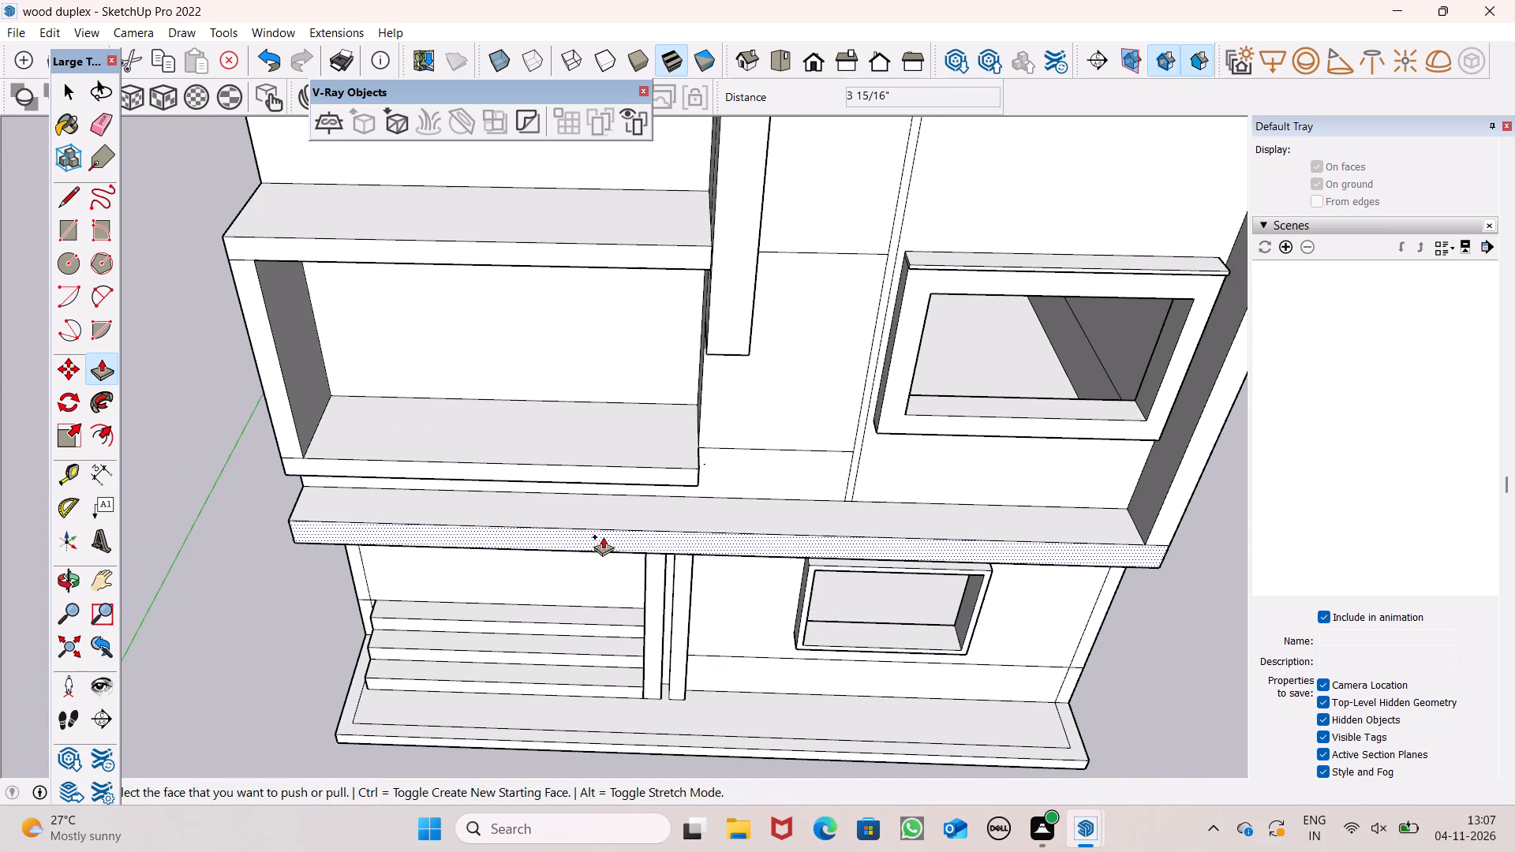
Push/Pull the top face of the projecting slab above the ground floor by about 2 3/4".
scroll(591, 534, "up", 3)
middle_click_drag(595, 538, 625, 486)
middle_click(625, 482)
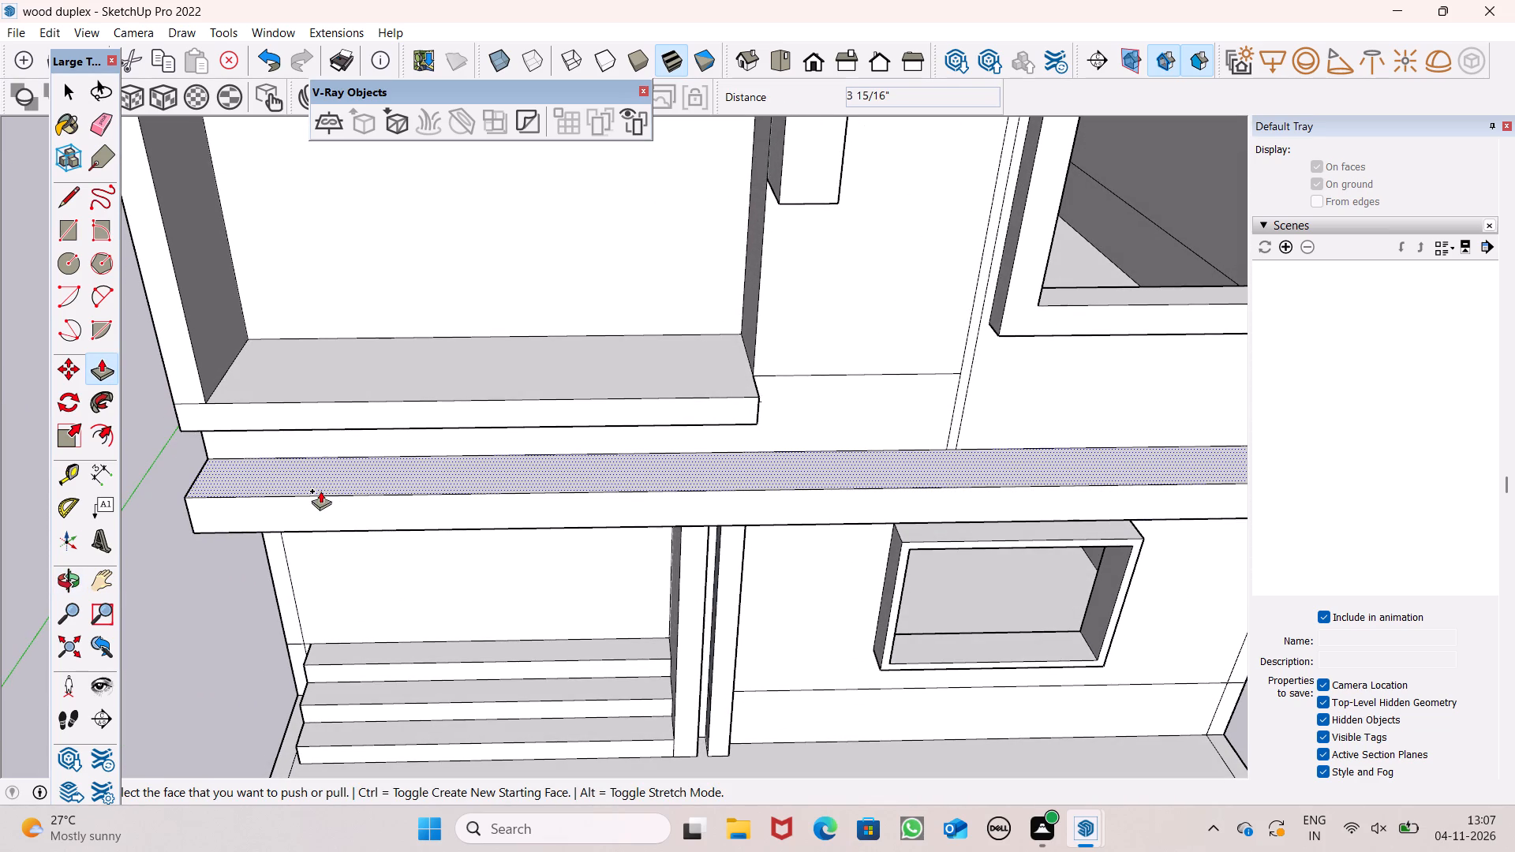
scroll(294, 514, "up", 5)
scroll(529, 472, "down", 4)
scroll(309, 478, "up", 5)
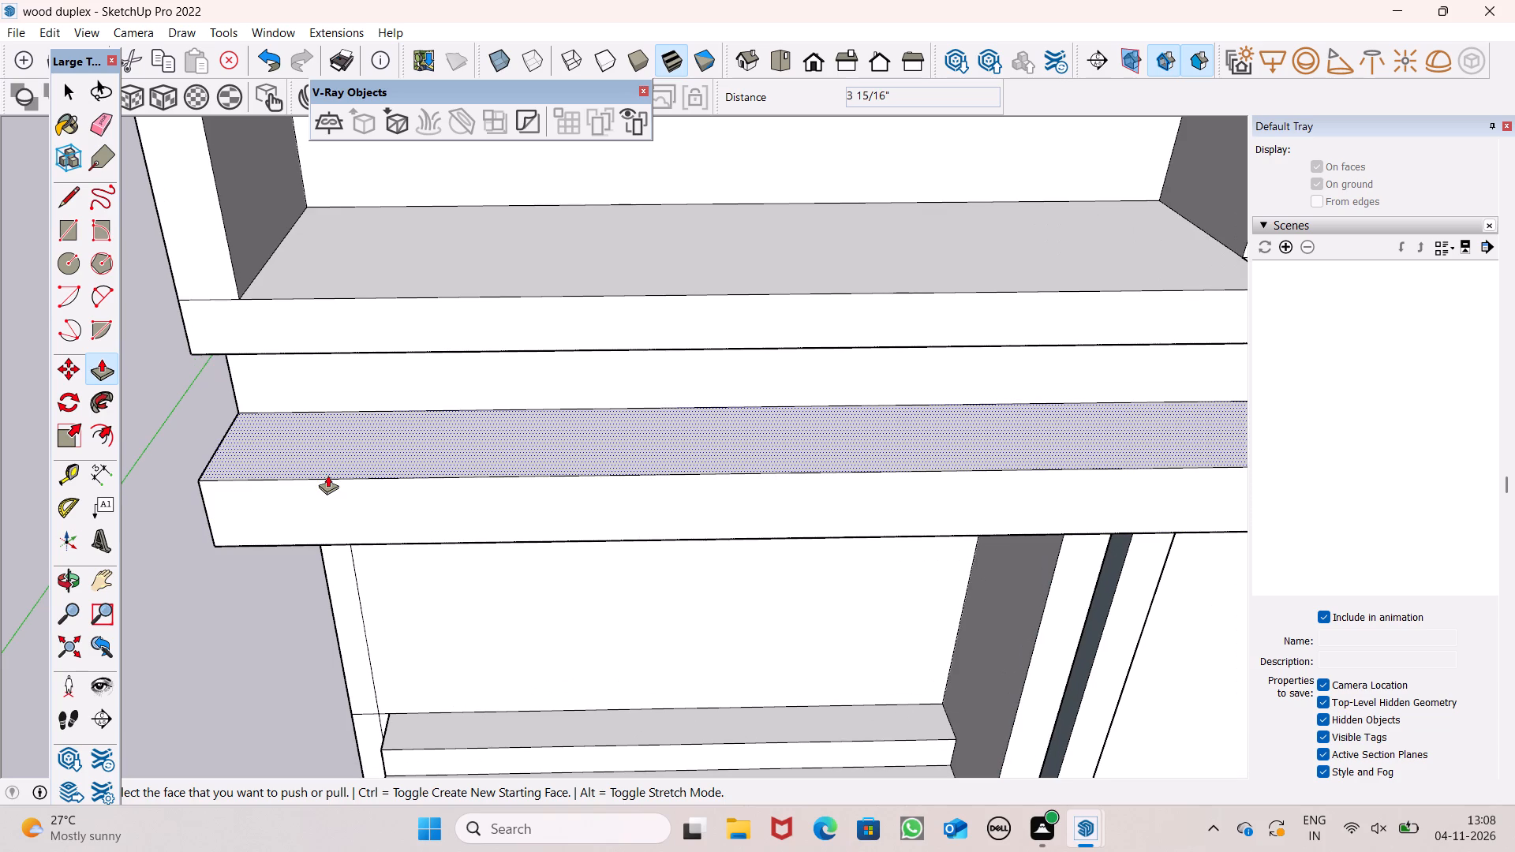
left_click_drag(327, 470, 324, 482)
Push/Pull the thin strip along the upper front edge of the slab outward about 1 7/16" to form a lip.
scroll(312, 456, "down", 17)
middle_click_drag(593, 476, 599, 525)
scroll(760, 473, "up", 5)
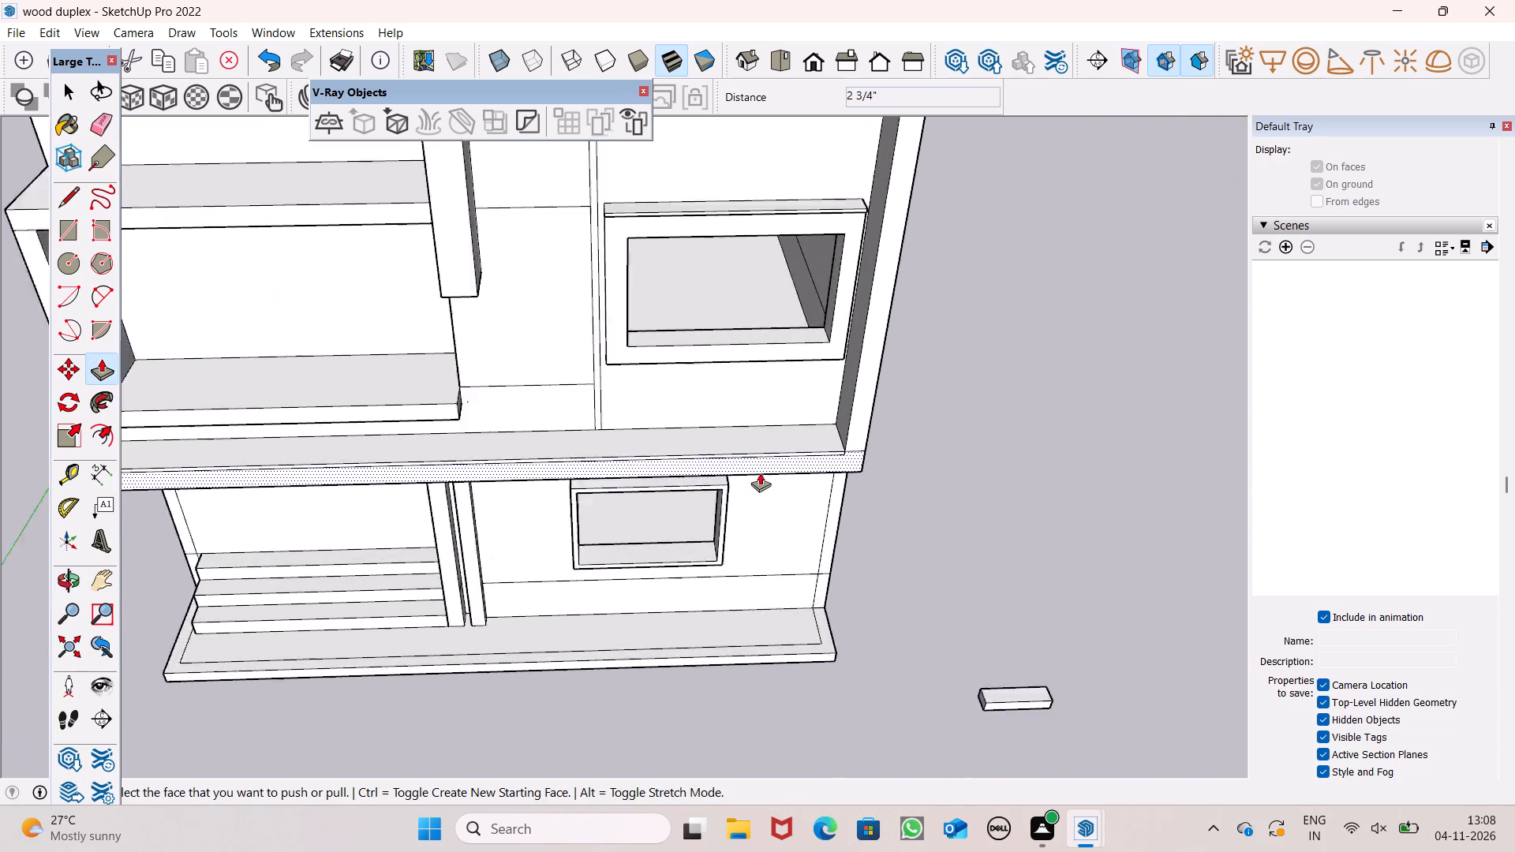
scroll(760, 473, "up", 3)
scroll(876, 439, "up", 9)
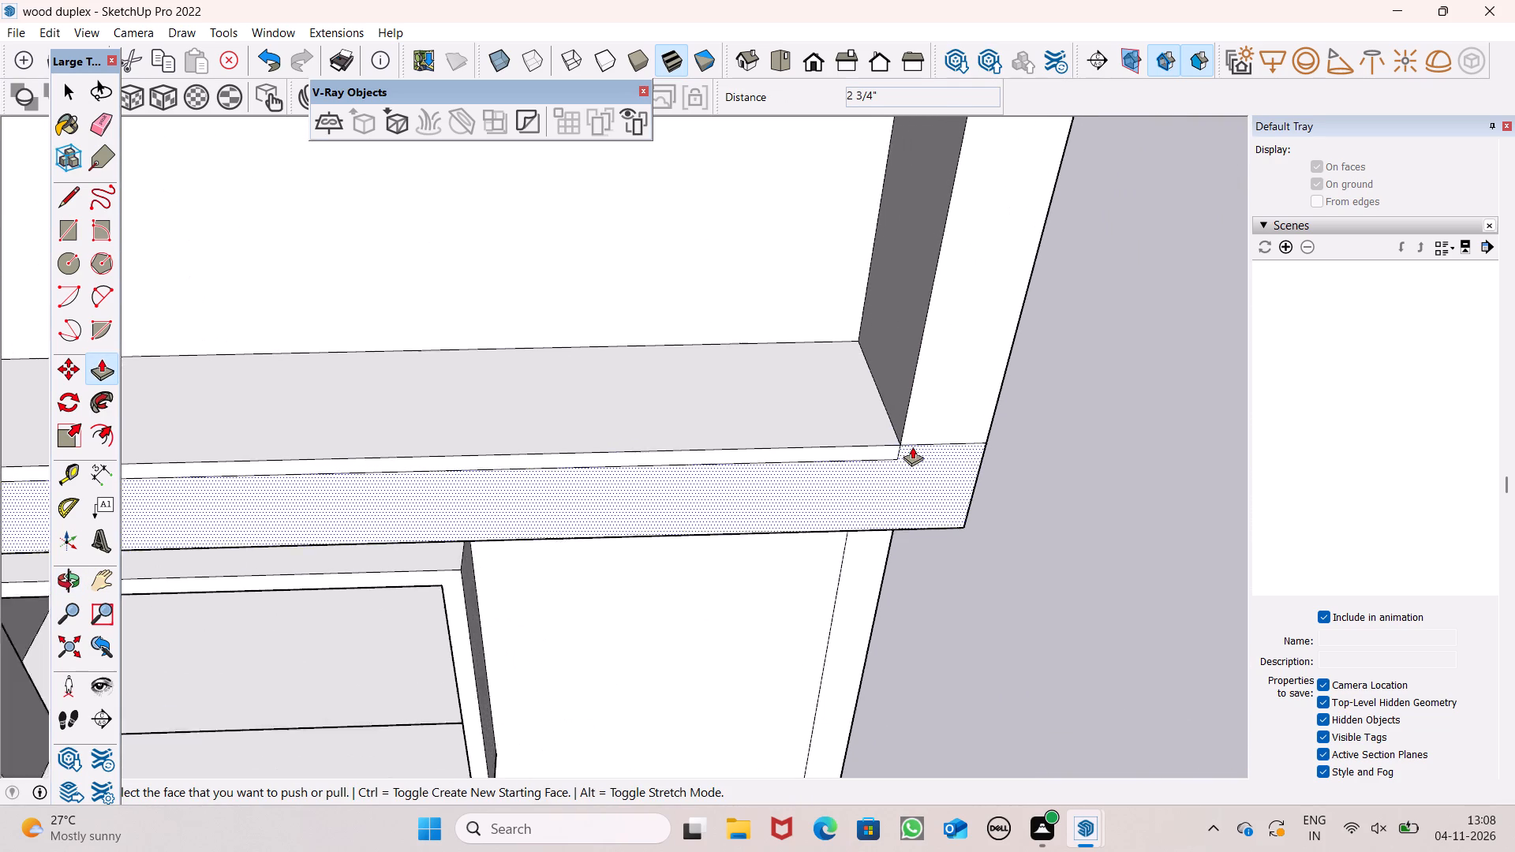
scroll(912, 447, "up", 2)
left_click_drag(885, 455, 886, 463)
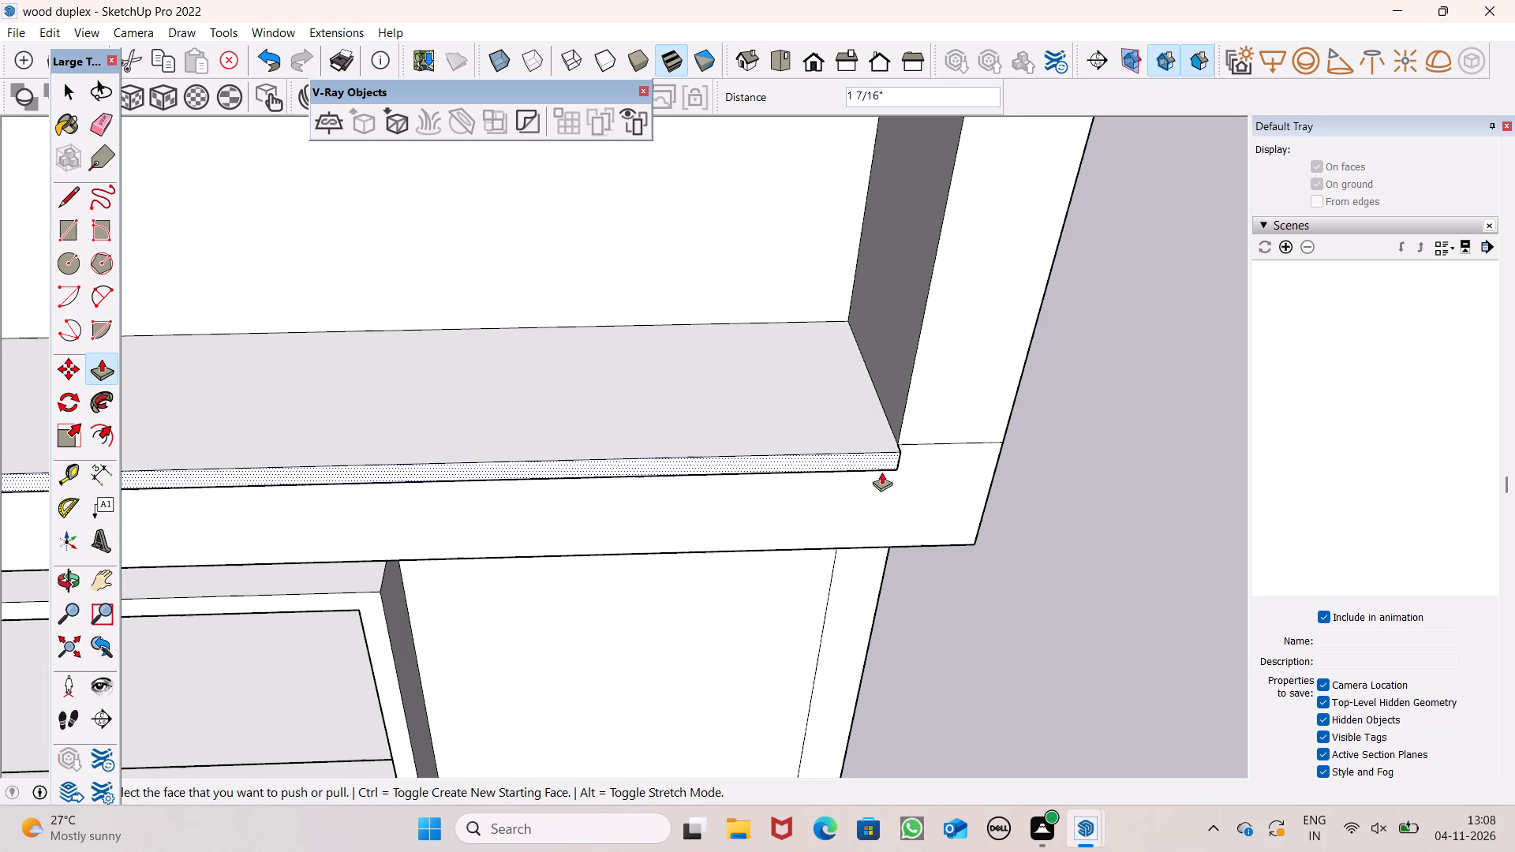
Push/Pull the underside of the slab's front lip upward about 1 1/2" to make the lip thinner.
scroll(930, 428, "down", 5)
middle_click_drag(938, 585, 896, 293)
scroll(1086, 431, "down", 4)
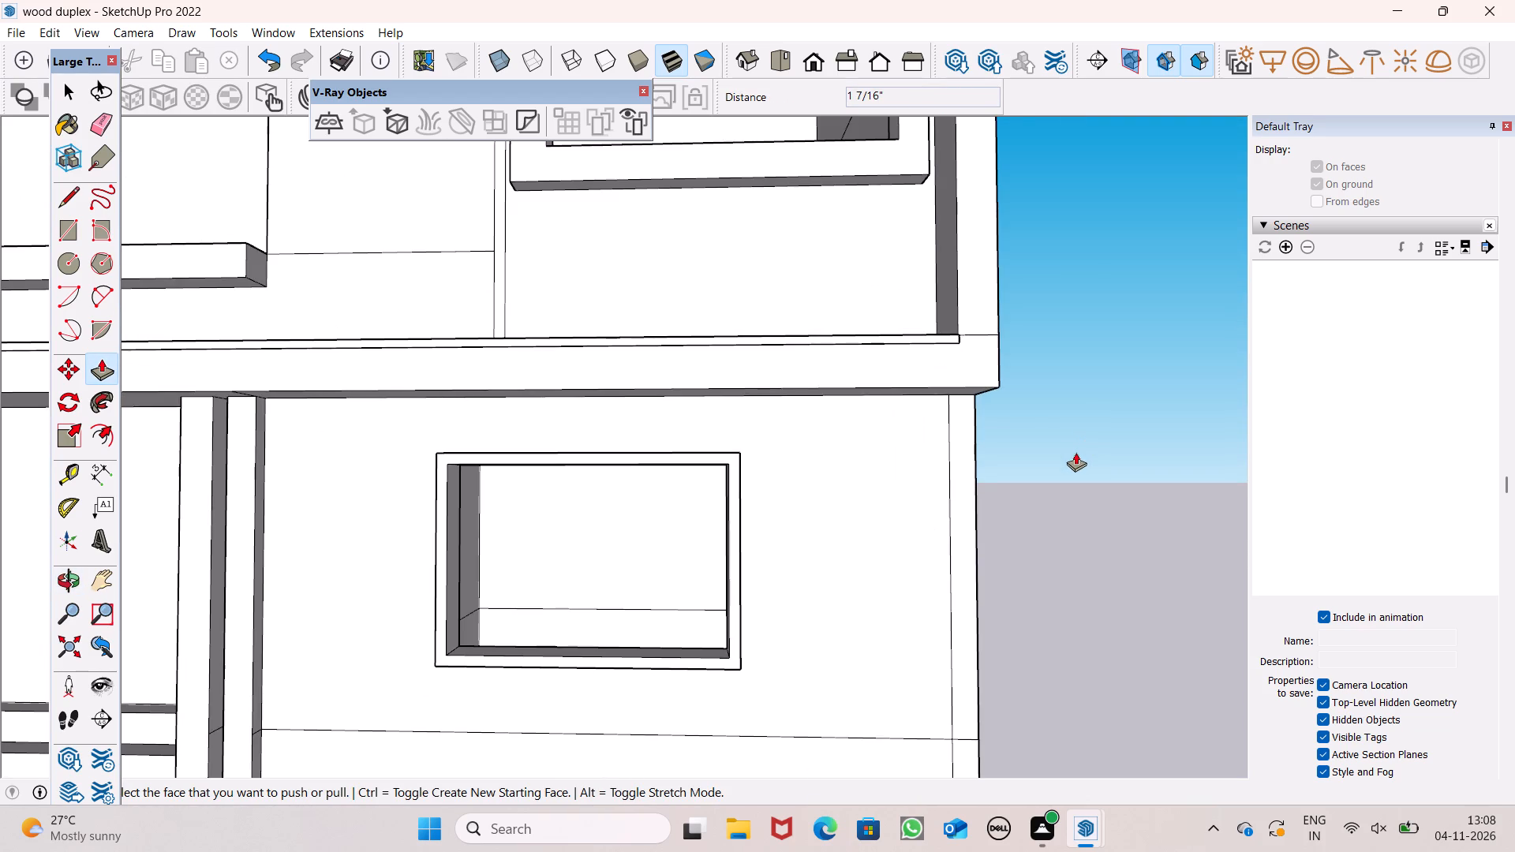
scroll(1075, 447, "down", 5)
scroll(1083, 461, "up", 1)
scroll(1083, 464, "down", 1)
scroll(864, 364, "up", 6)
scroll(1038, 392, "down", 4)
middle_click_drag(1053, 402, 851, 402)
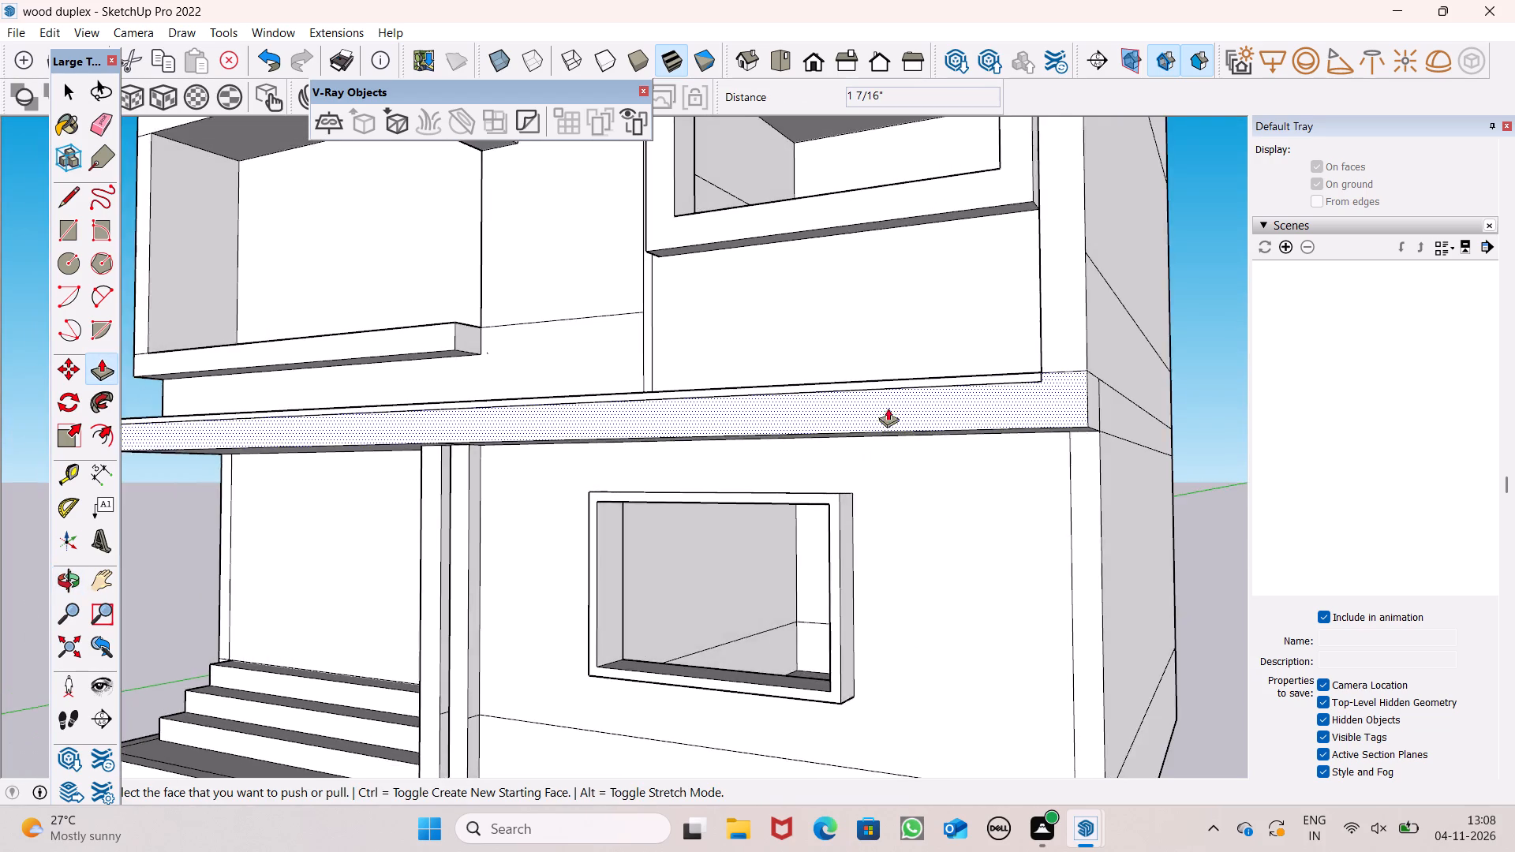
scroll(966, 437, "up", 8)
middle_click_drag(1044, 363, 1042, 255)
scroll(1042, 260, "down", 4)
middle_click_drag(1136, 290, 1087, 298)
scroll(987, 233, "up", 12)
left_click_drag(1063, 217, 1063, 215)
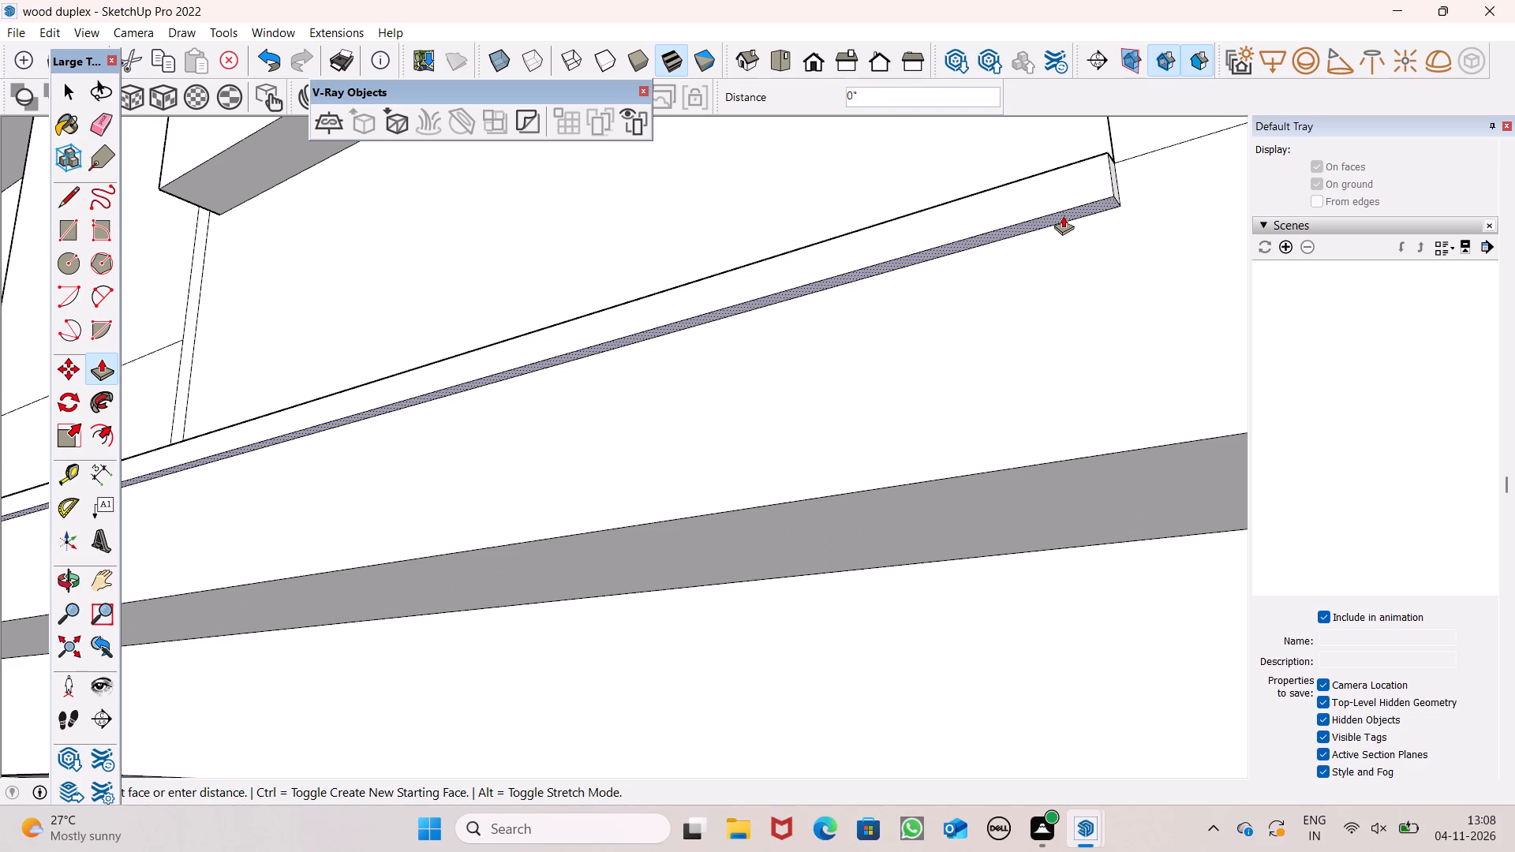
left_click_drag(1063, 215, 1093, 187)
scroll(1074, 251, "down", 11)
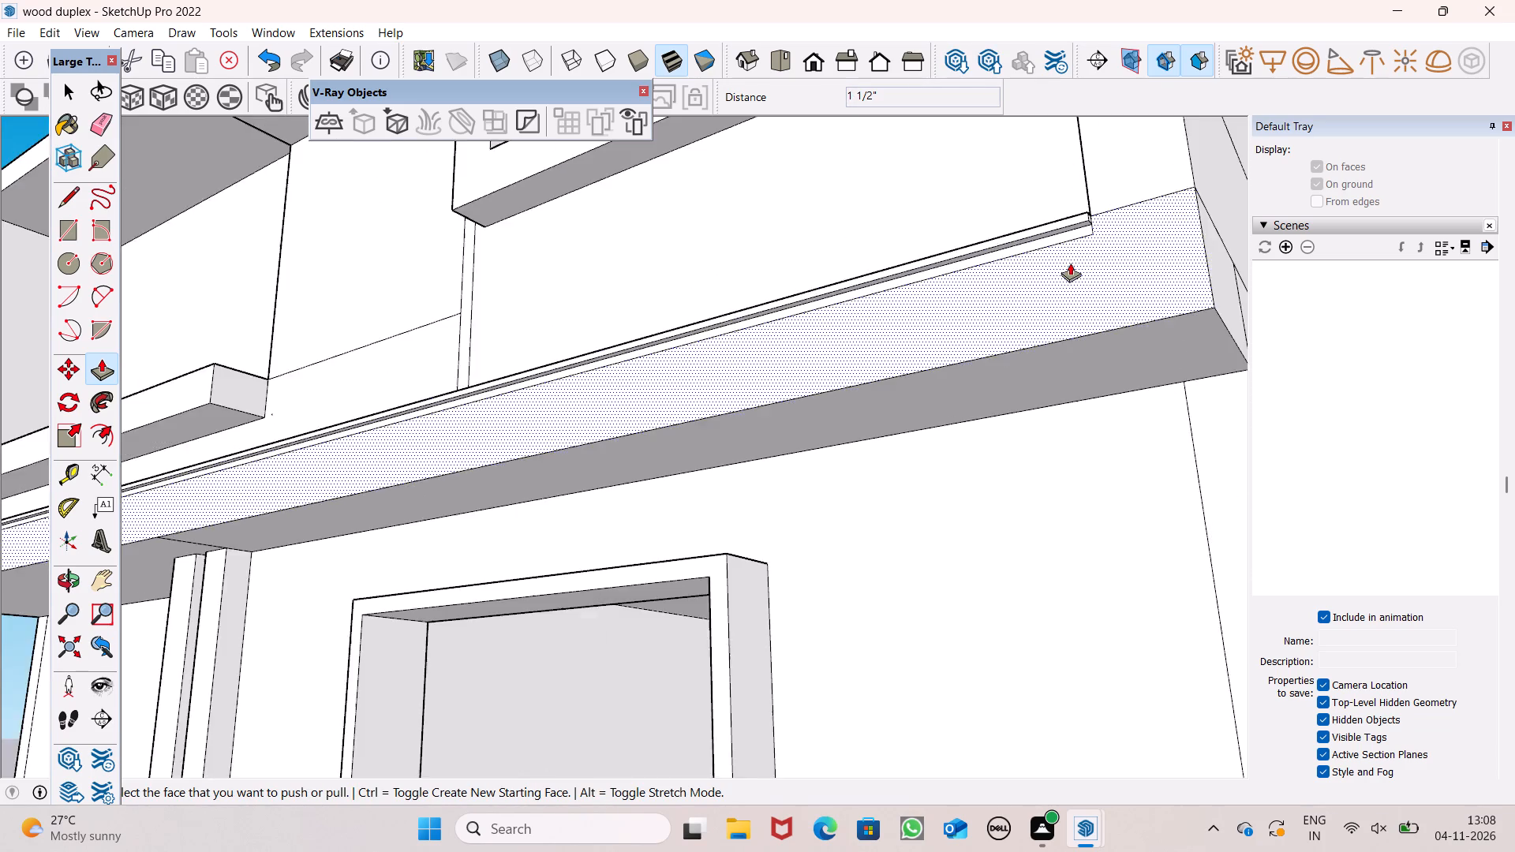
Erase the leftover short edge beneath the slab's front lip, at the end beside the tall frame's upright.
middle_click_drag(1063, 277, 1169, 503)
scroll(847, 302, "down", 3)
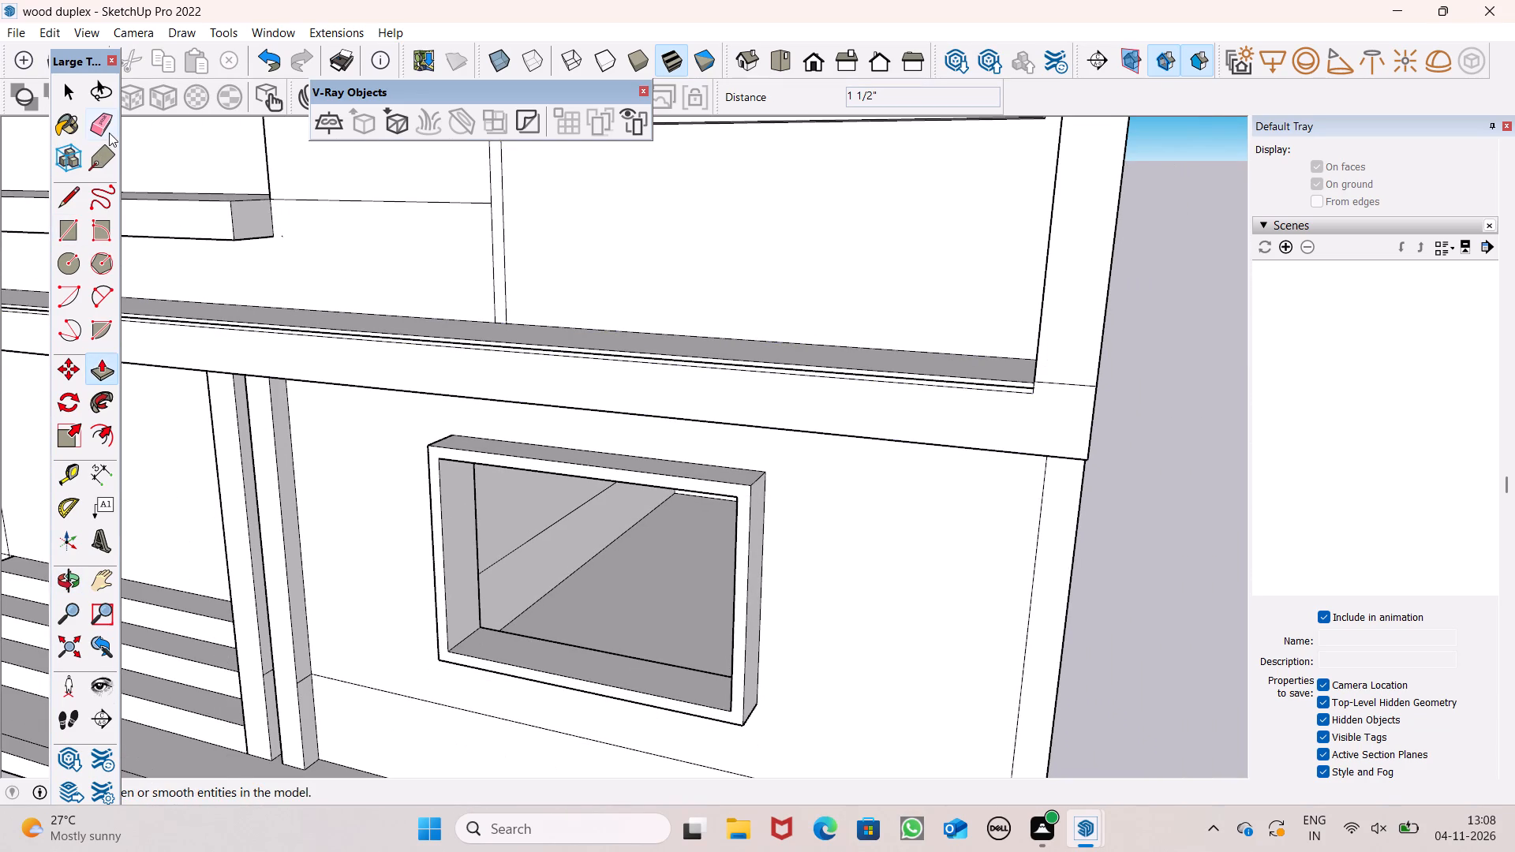
left_click(103, 127)
middle_click_drag(1119, 503, 1028, 432)
scroll(851, 307, "up", 4)
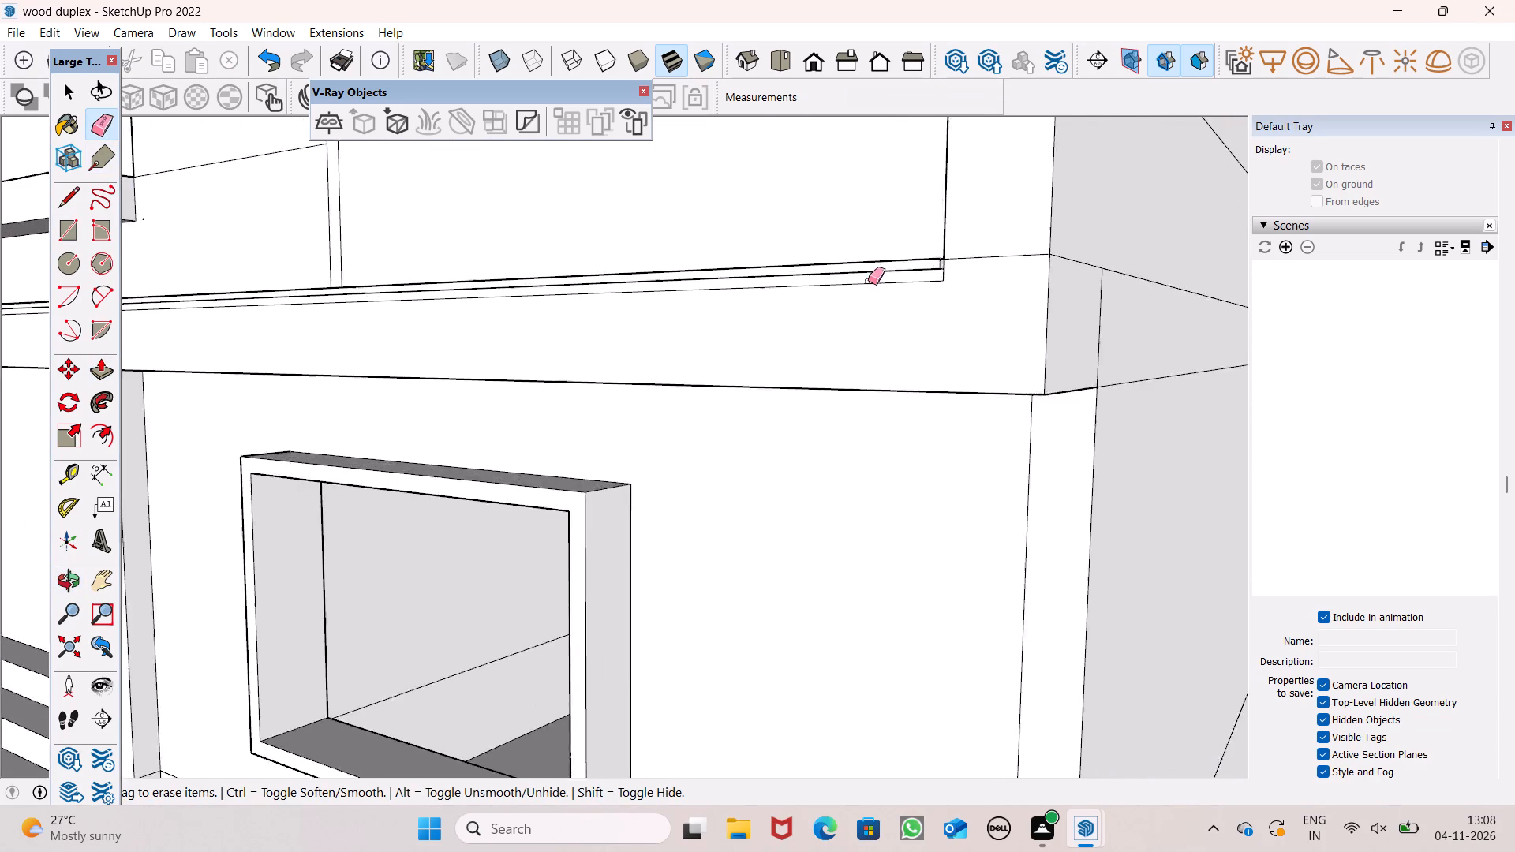
scroll(868, 281, "up", 3)
scroll(970, 299, "up", 6)
left_click(957, 275)
Examine the slab's front edge and the balcony above it from the front.
scroll(1053, 515, "down", 7)
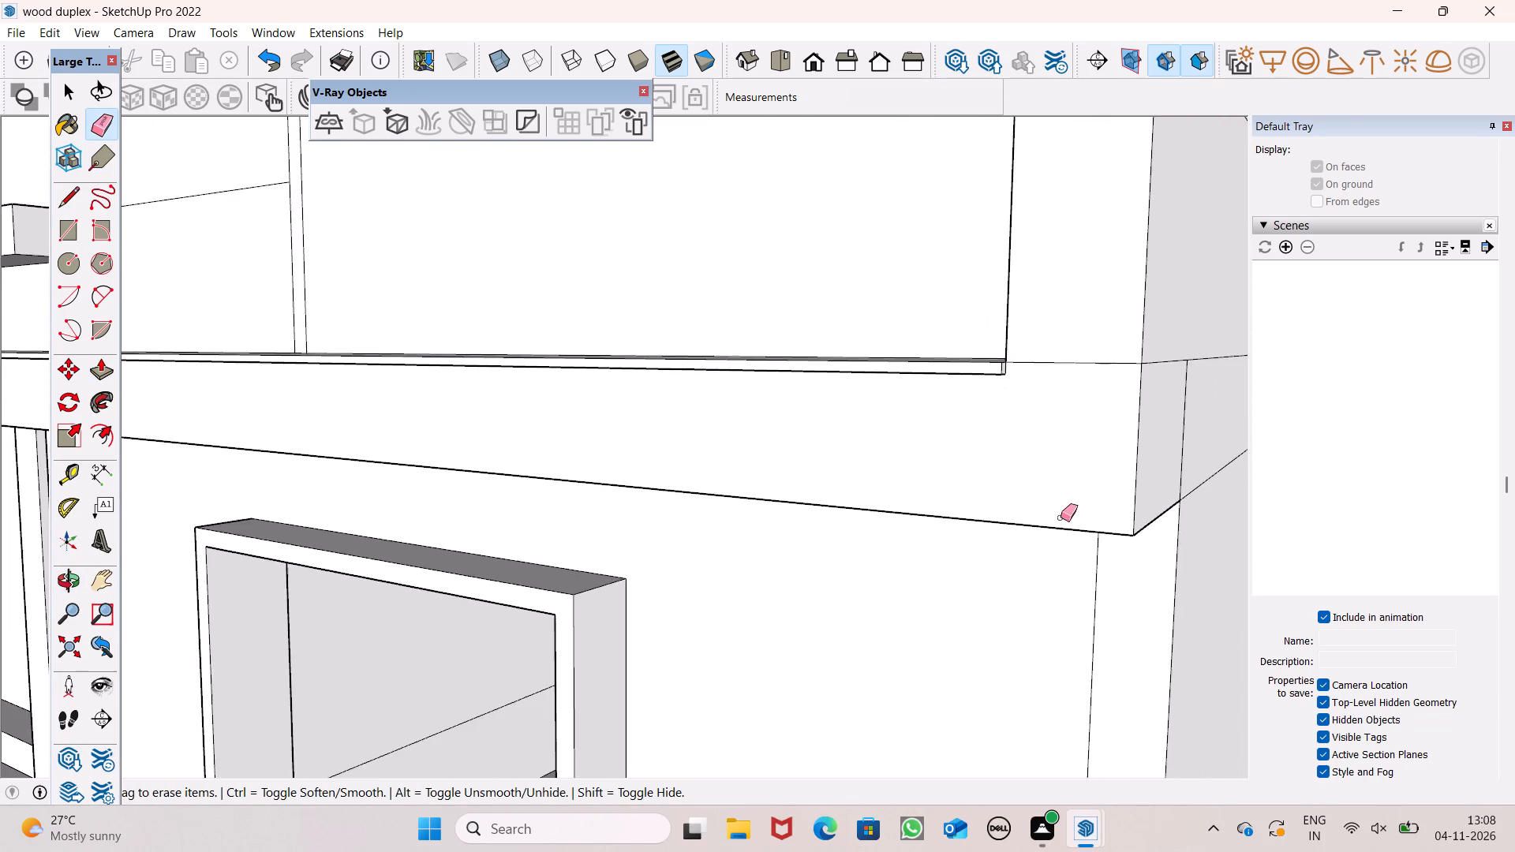
scroll(1040, 409, "down", 17)
middle_click_drag(893, 506, 1233, 558)
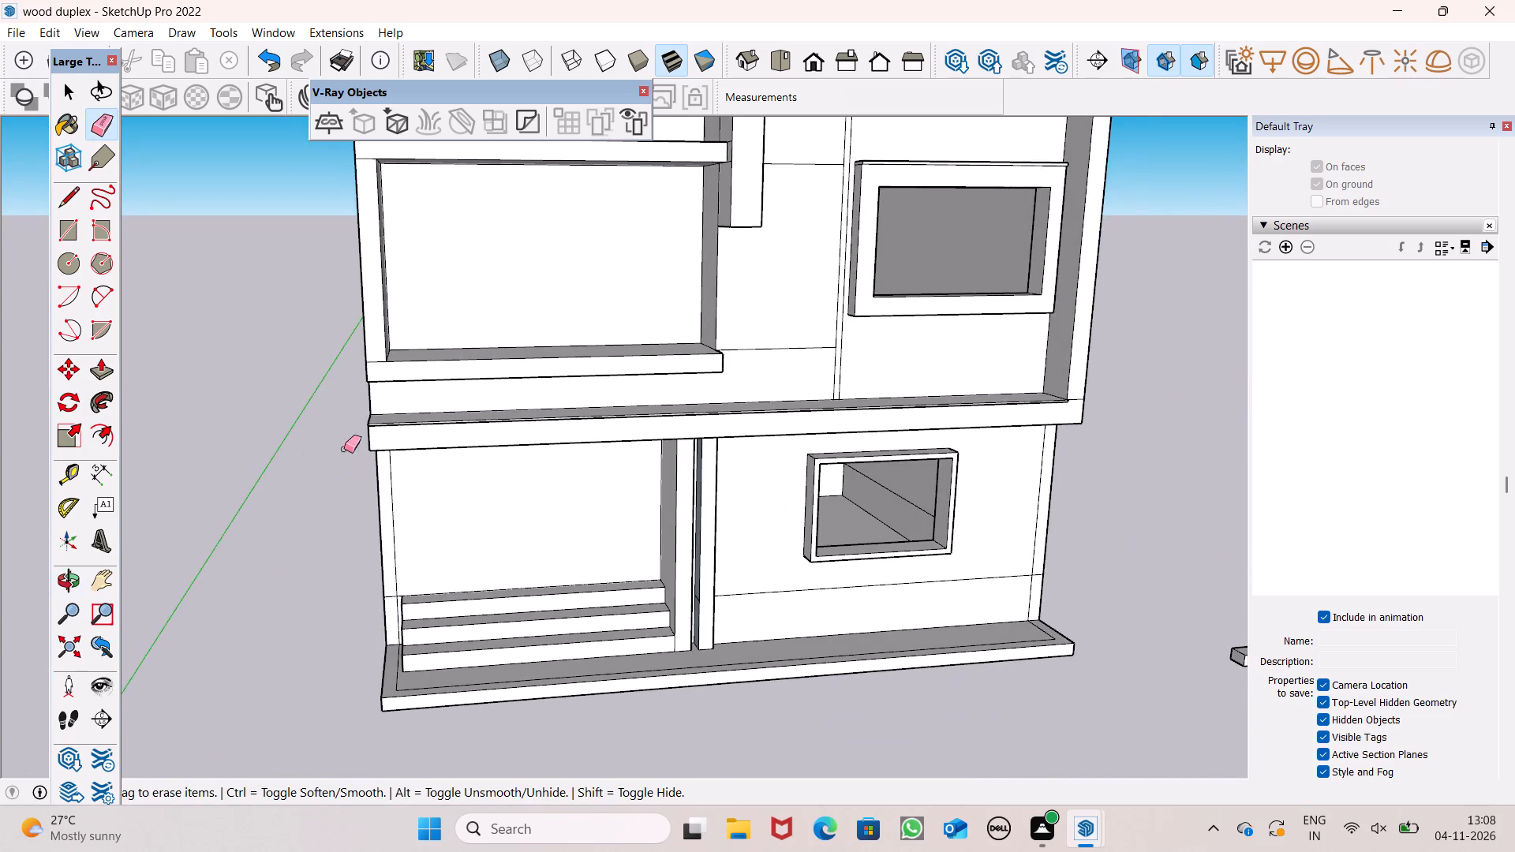
scroll(361, 398, "down", 4)
scroll(339, 416, "up", 5)
scroll(603, 326, "up", 8)
scroll(528, 383, "down", 6)
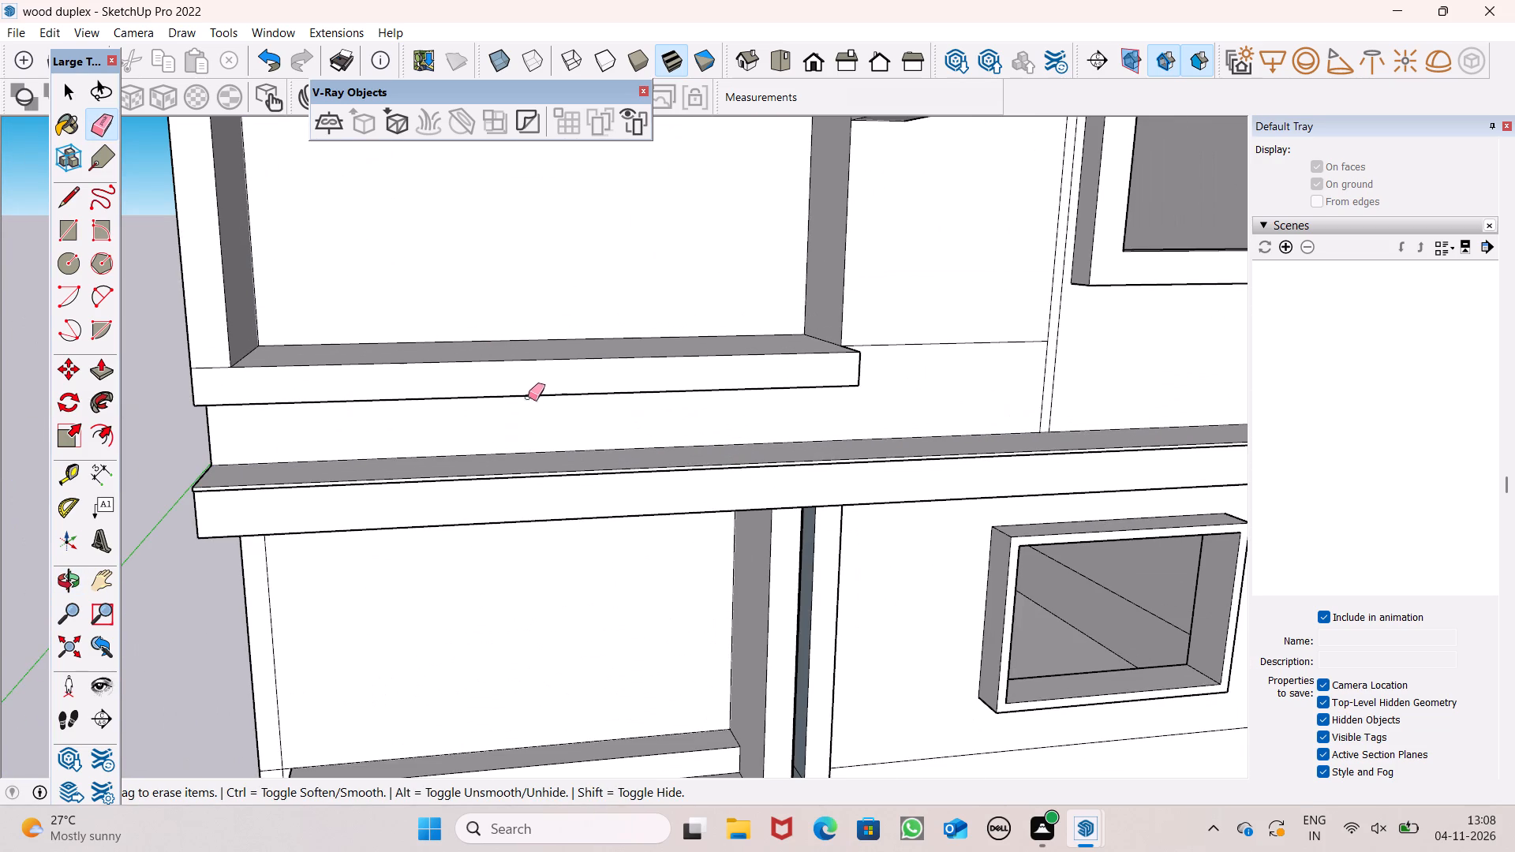
scroll(544, 464, "down", 2)
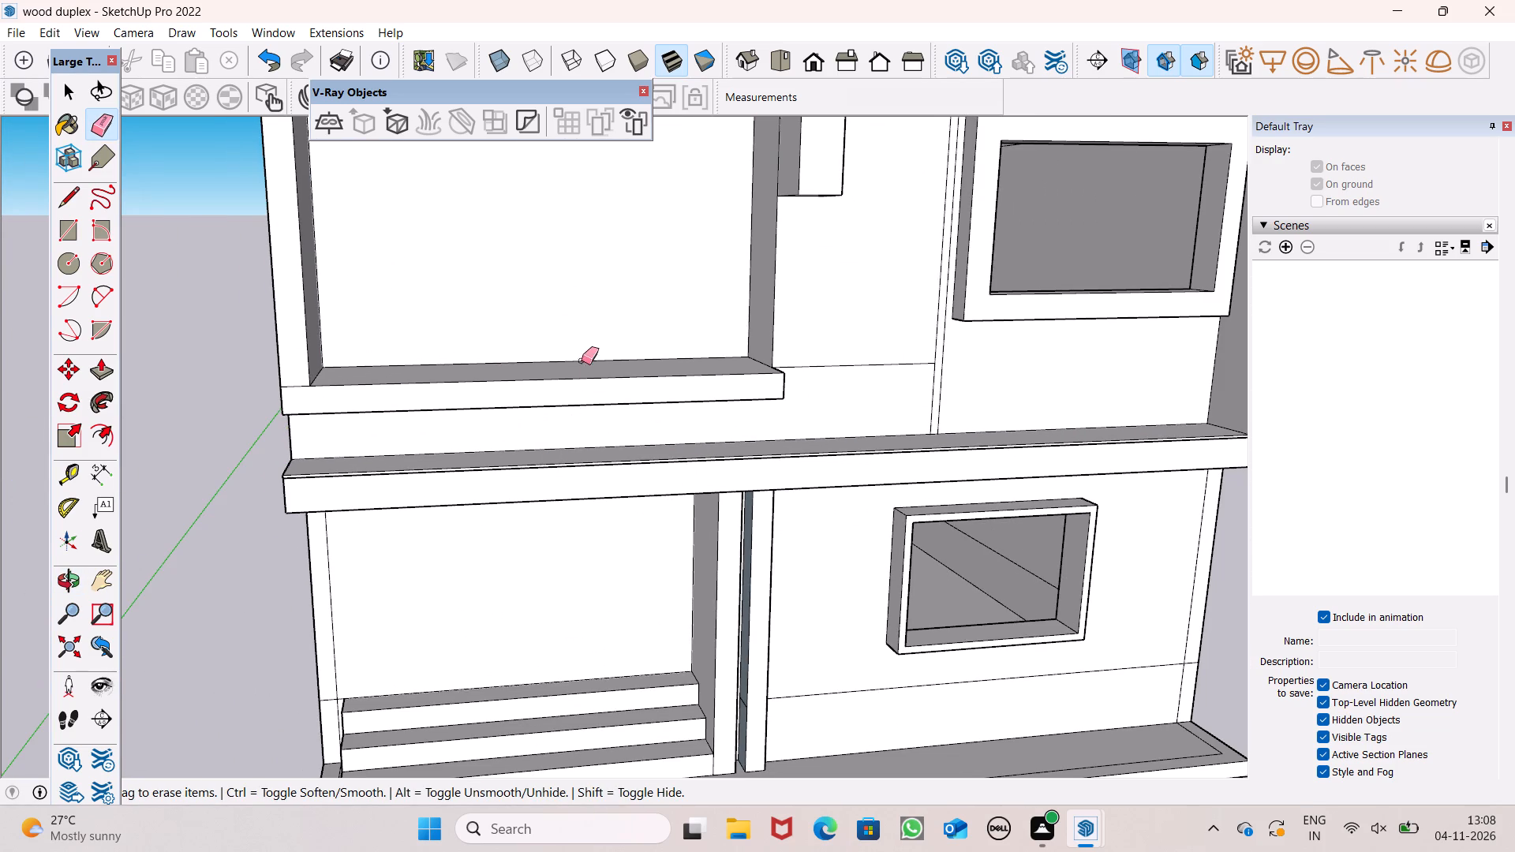
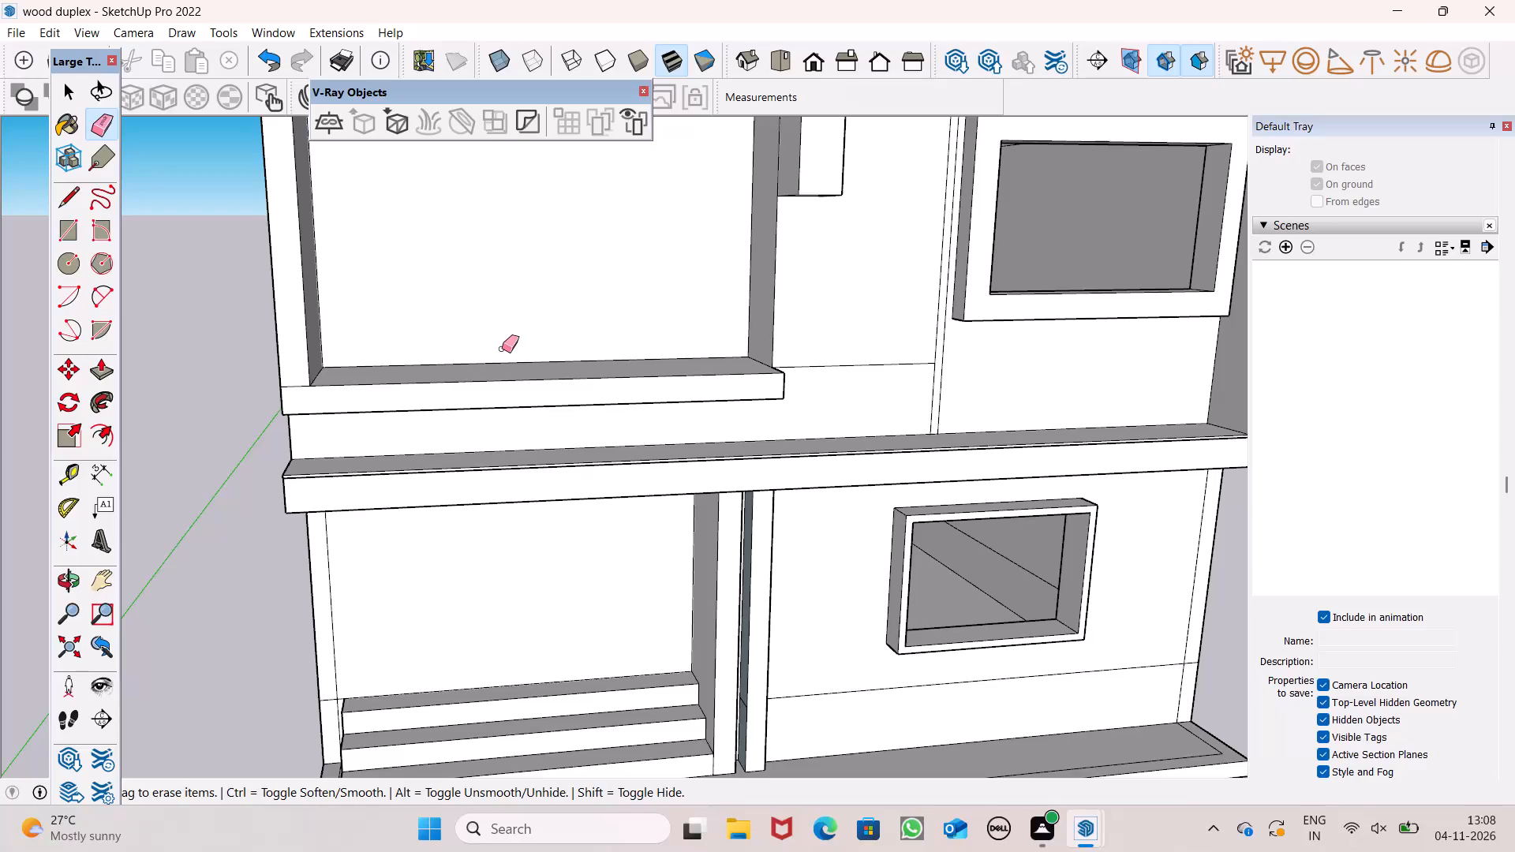
Erase the short leftover edges at the upper and lower outer corners of the balcony frame's front face.
scroll(496, 361, "down", 3)
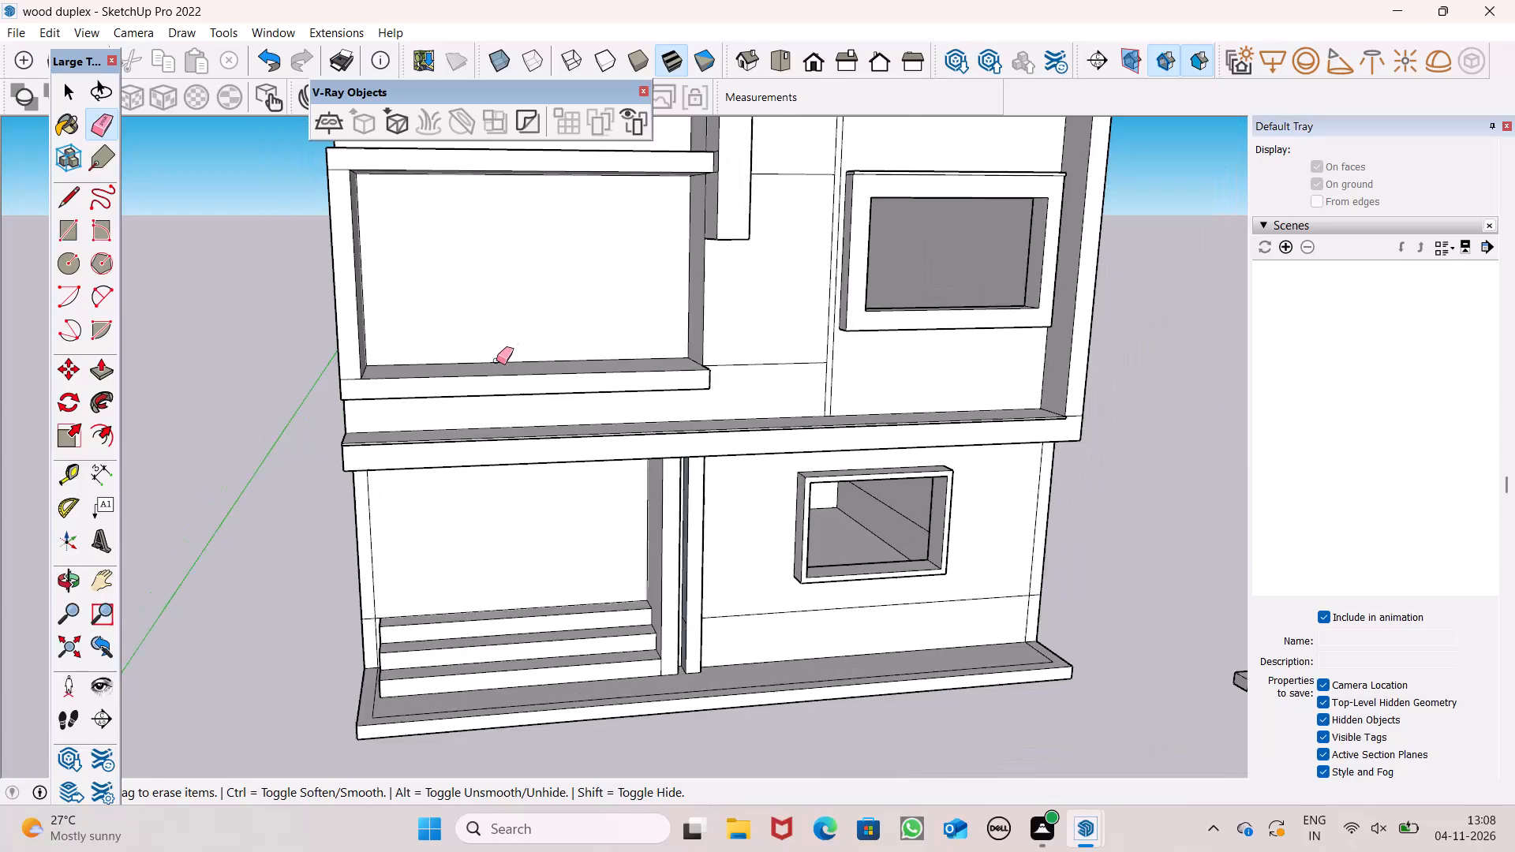
scroll(496, 361, "down", 4)
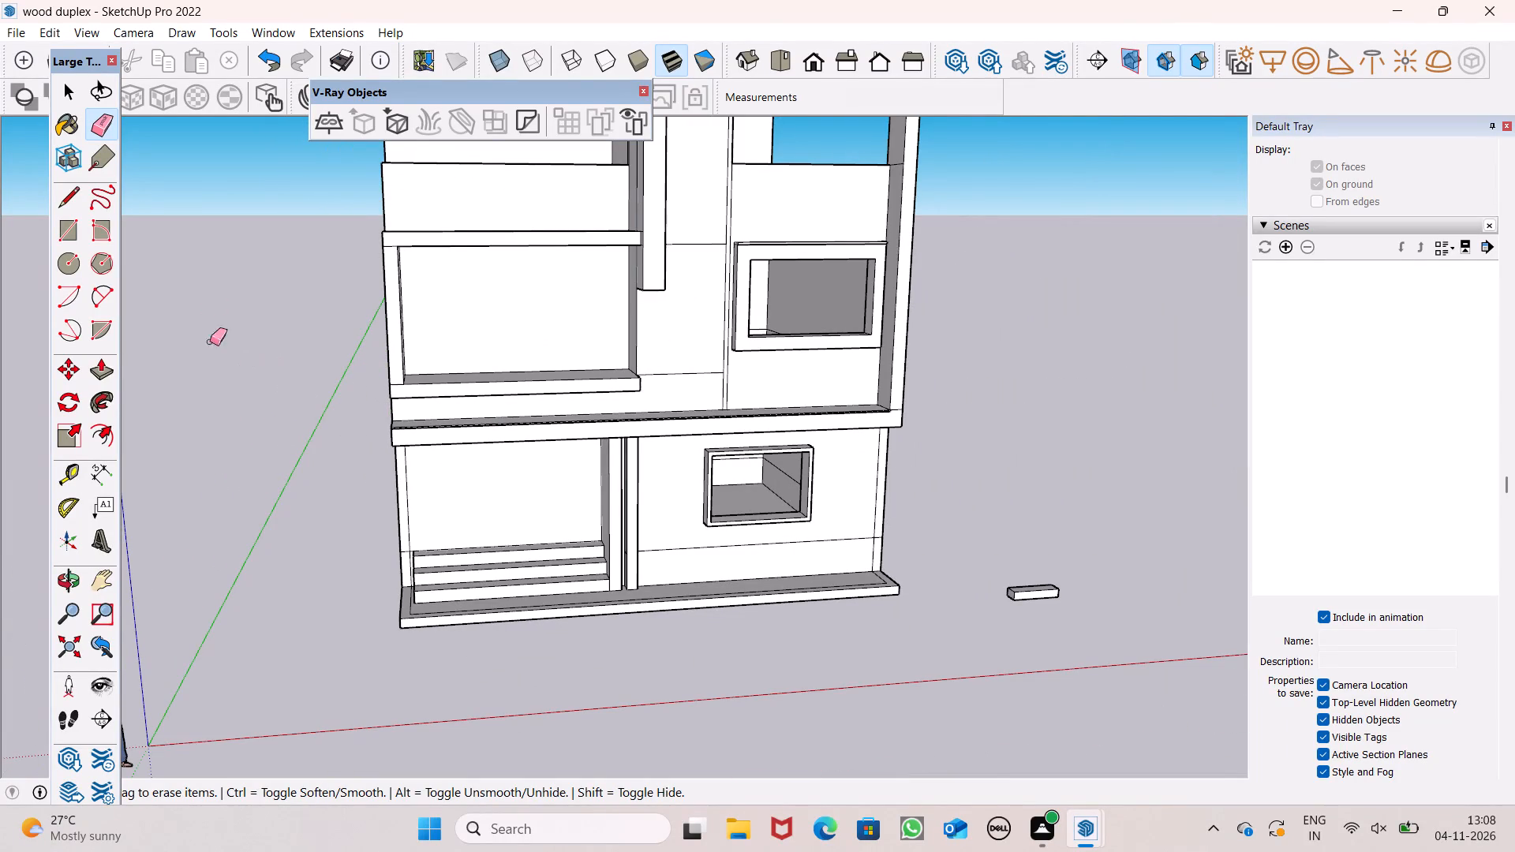
scroll(361, 235, "up", 11)
scroll(407, 282, "up", 4)
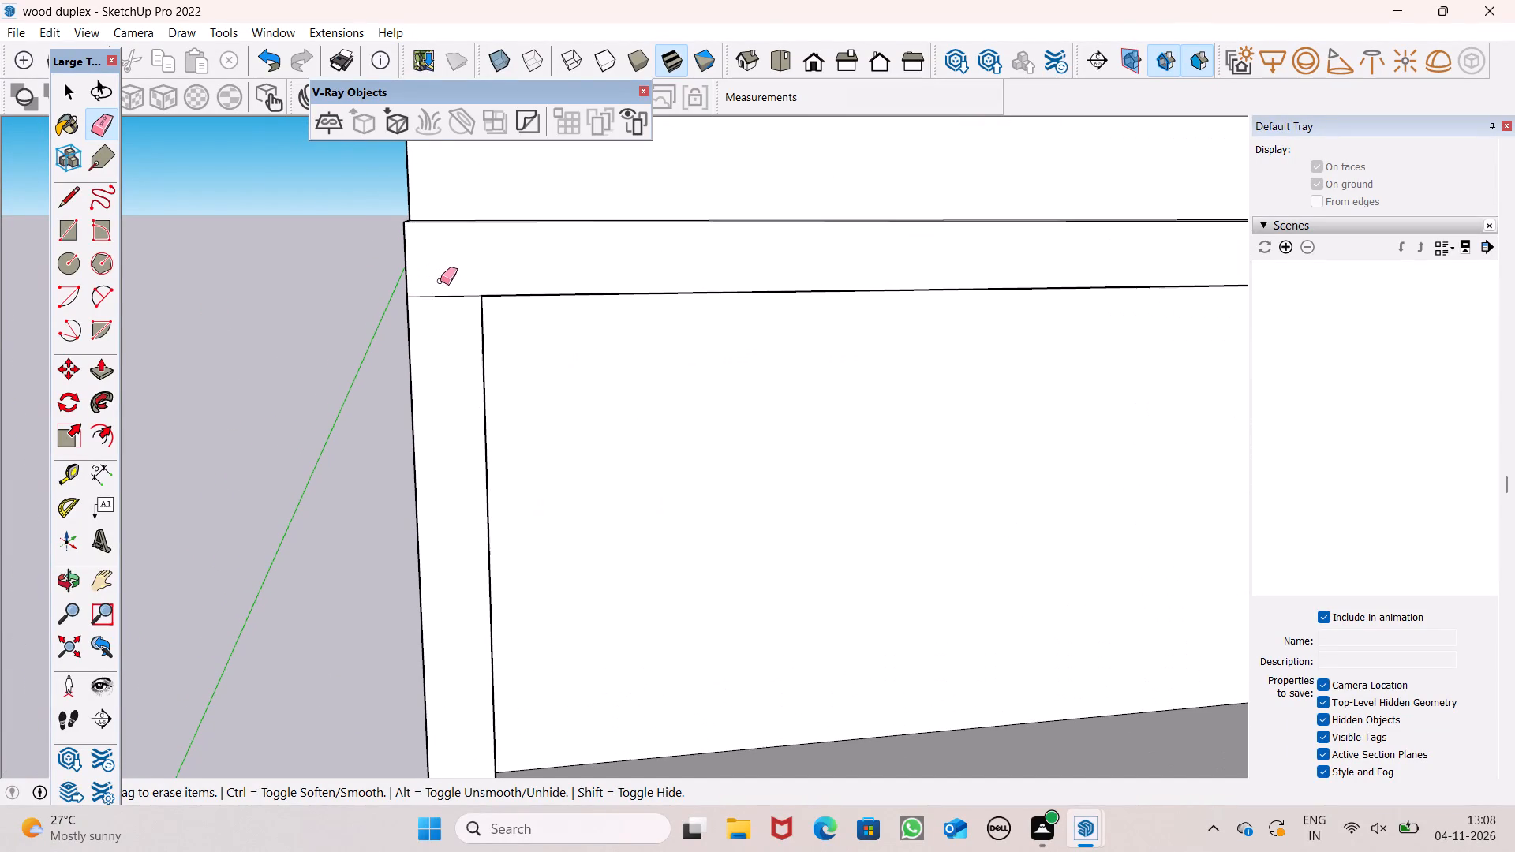
left_click_drag(443, 281, 442, 323)
scroll(362, 219, "down", 1)
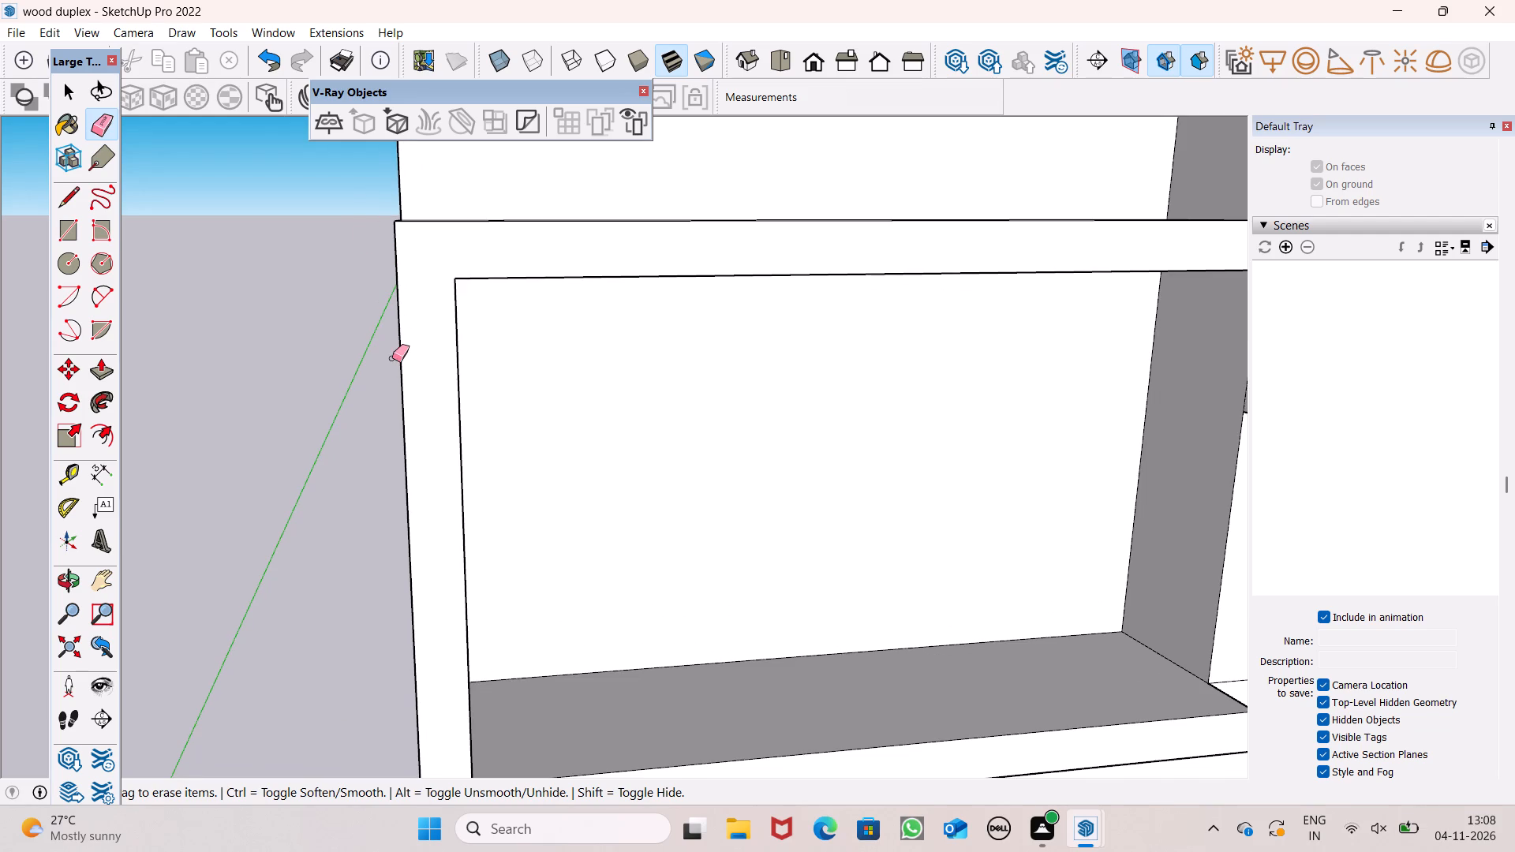
scroll(392, 358, "down", 5)
scroll(392, 358, "up", 1)
scroll(392, 358, "down", 2)
scroll(406, 686, "up", 7)
scroll(427, 459, "up", 6)
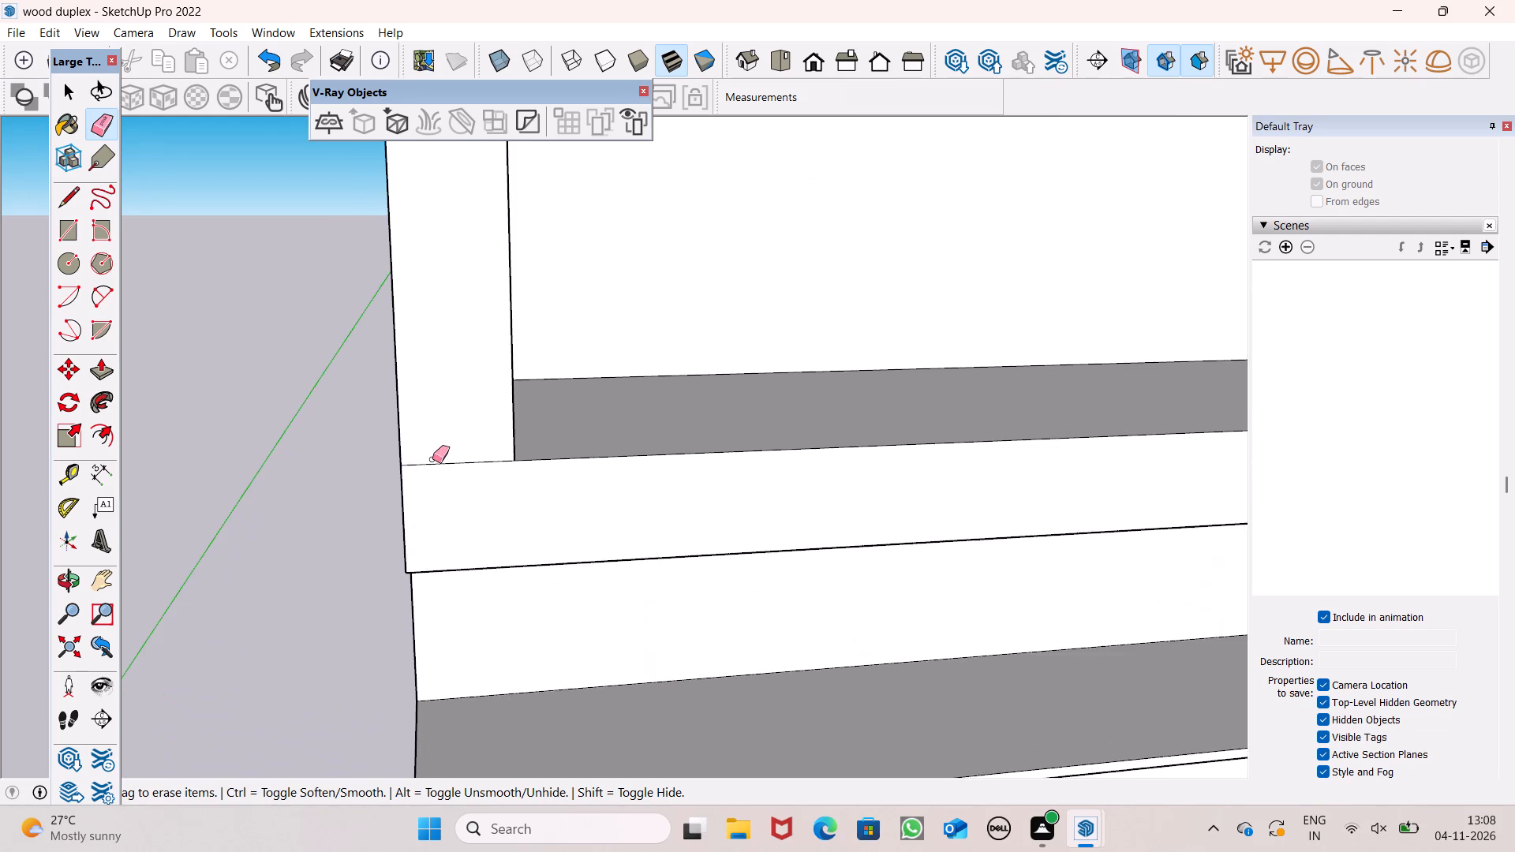
left_click_drag(448, 454, 454, 481)
Erase the tiny stray edge on the wall beside the free end of the balcony's bottom ledge.
scroll(447, 407, "down", 14)
middle_click_drag(433, 462, 814, 434)
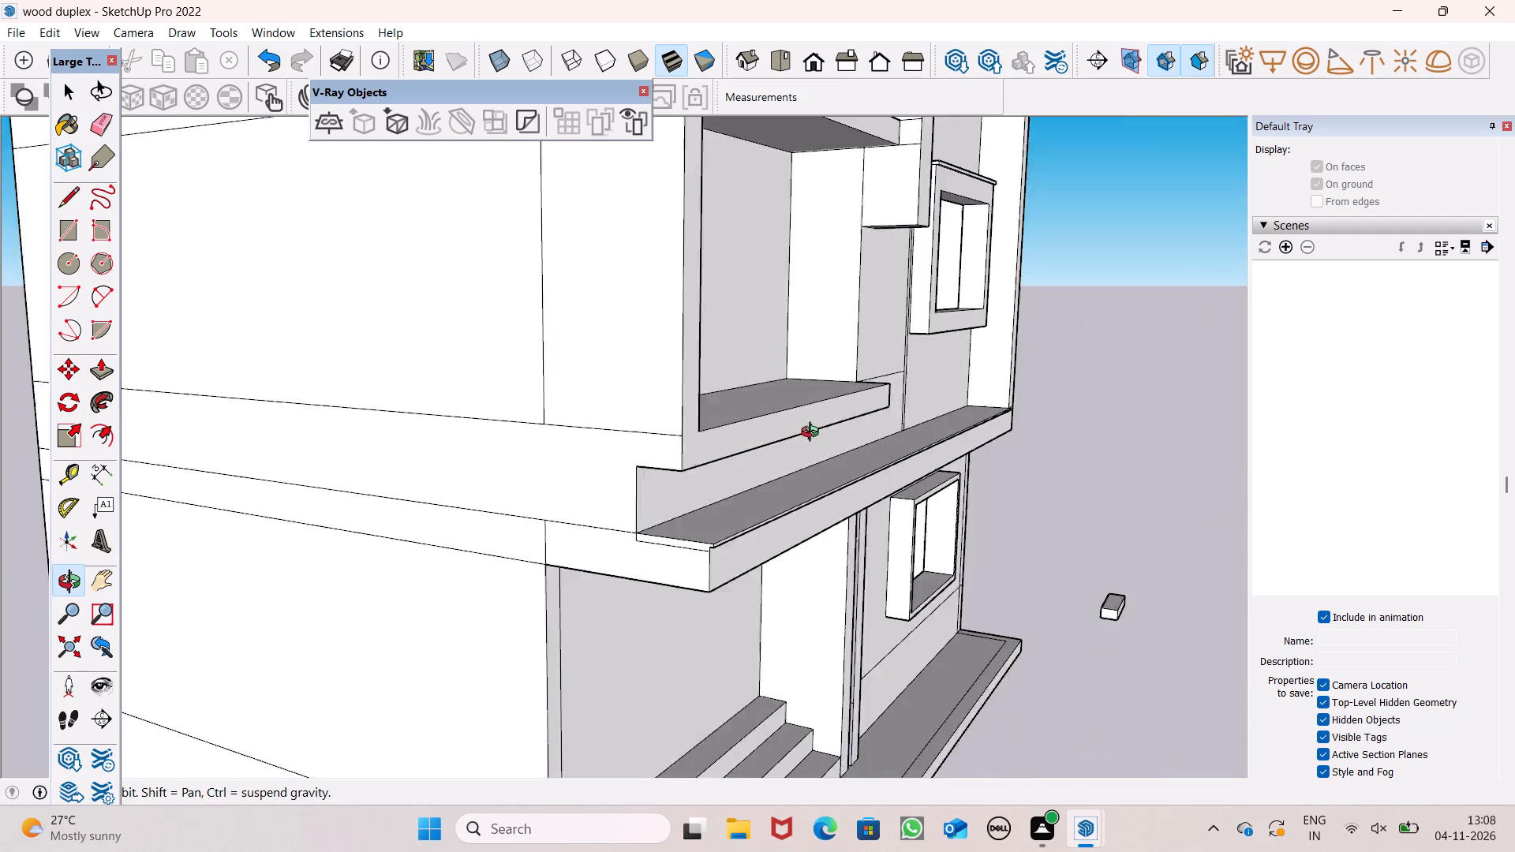
middle_click_drag(814, 434, 732, 574)
middle_click_drag(679, 612, 281, 676)
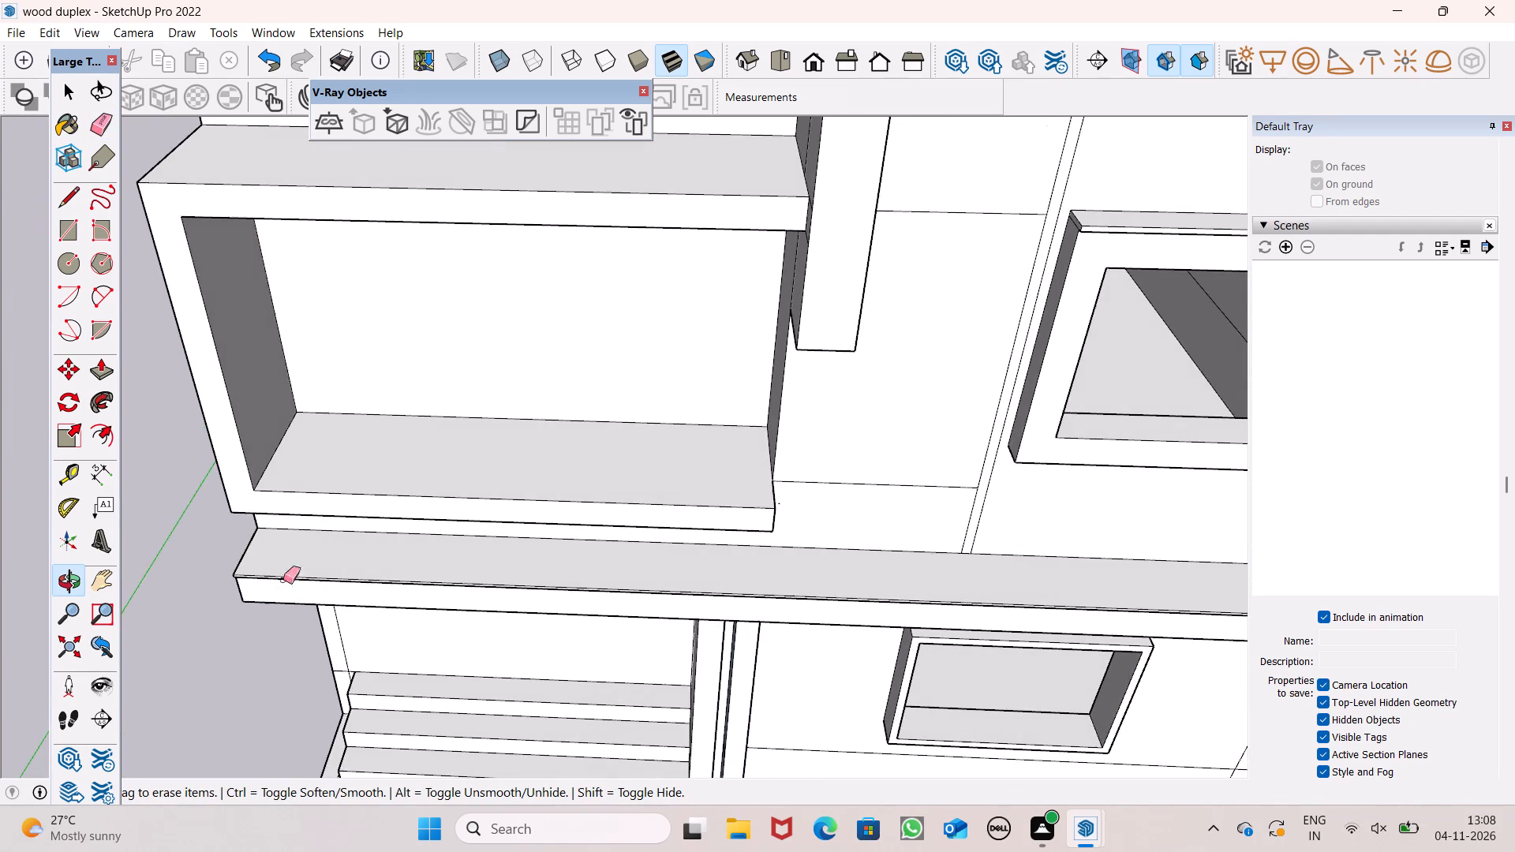
scroll(352, 554, "down", 5)
scroll(651, 572, "up", 1)
middle_click_drag(626, 529, 430, 351)
scroll(458, 432, "up", 3)
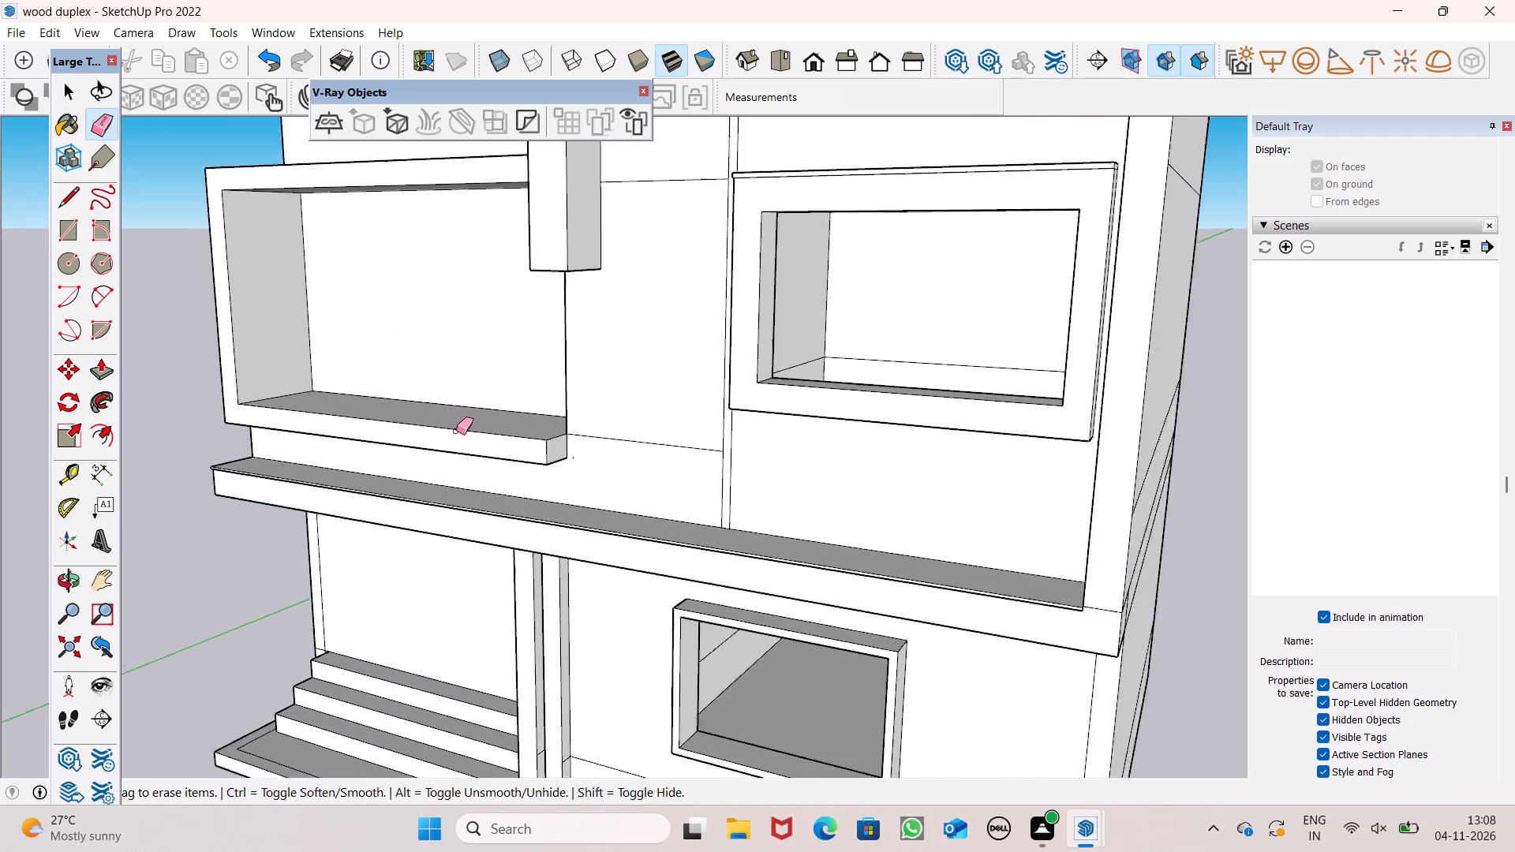
scroll(456, 431, "up", 5)
scroll(552, 509, "up", 6)
left_click(672, 455)
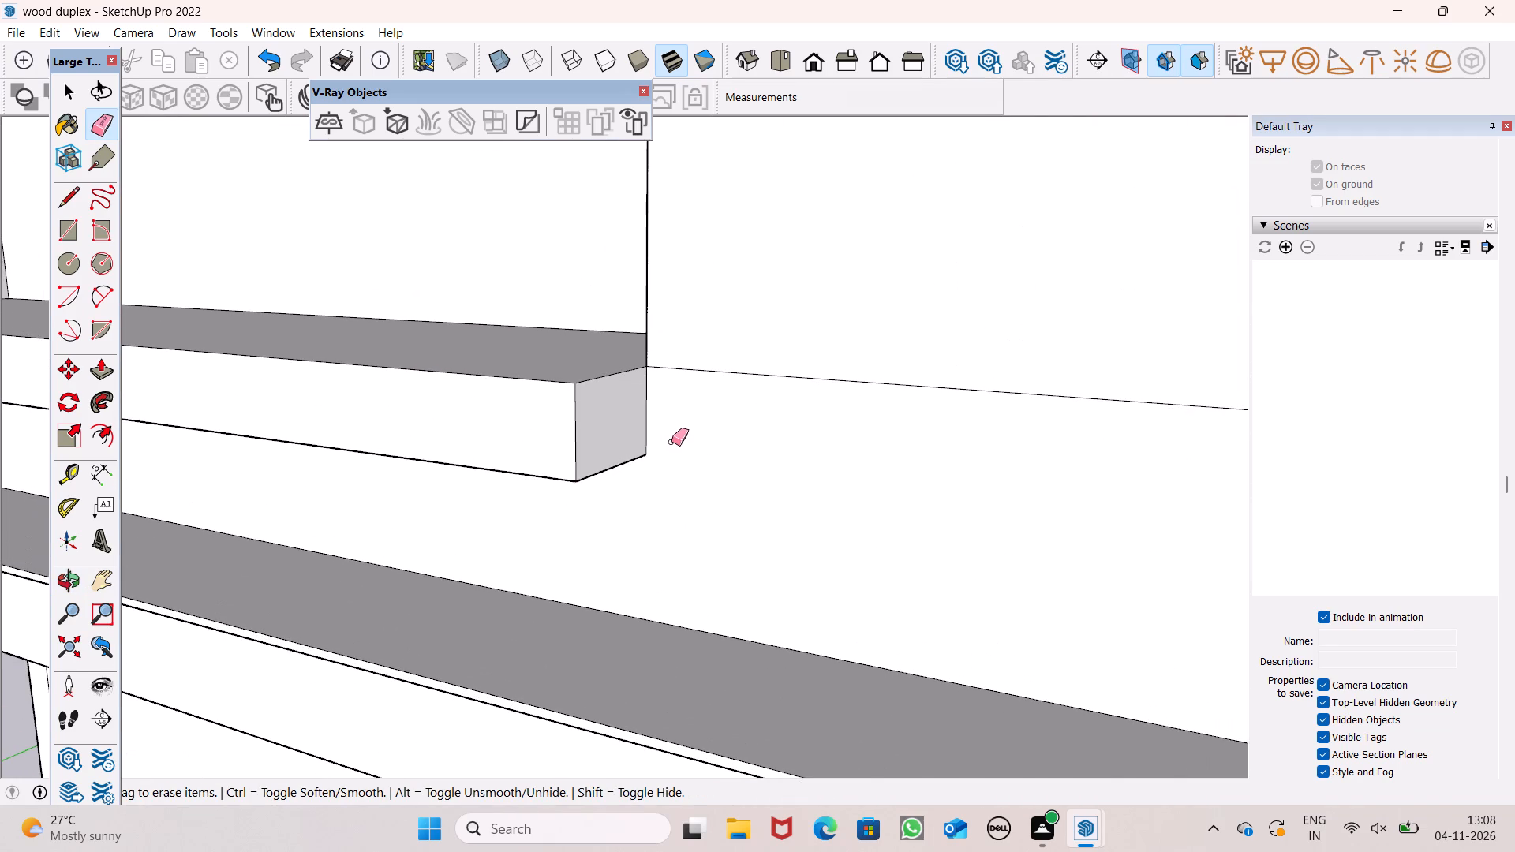
scroll(671, 443, "down", 6)
scroll(671, 443, "up", 1)
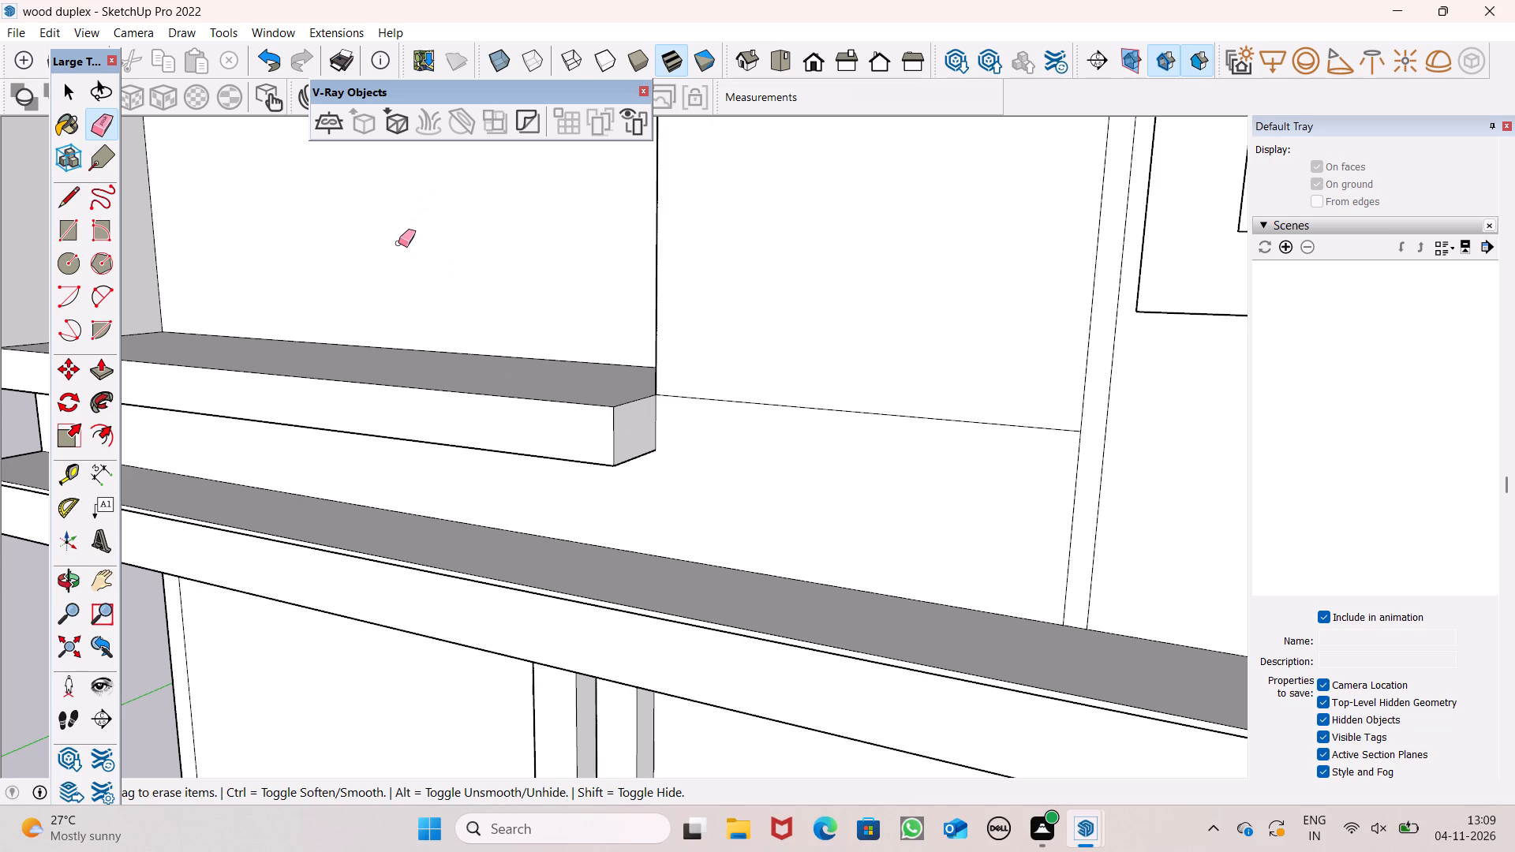
Delete the small leftover block lying on the ground beside the building.
scroll(369, 303, "down", 10)
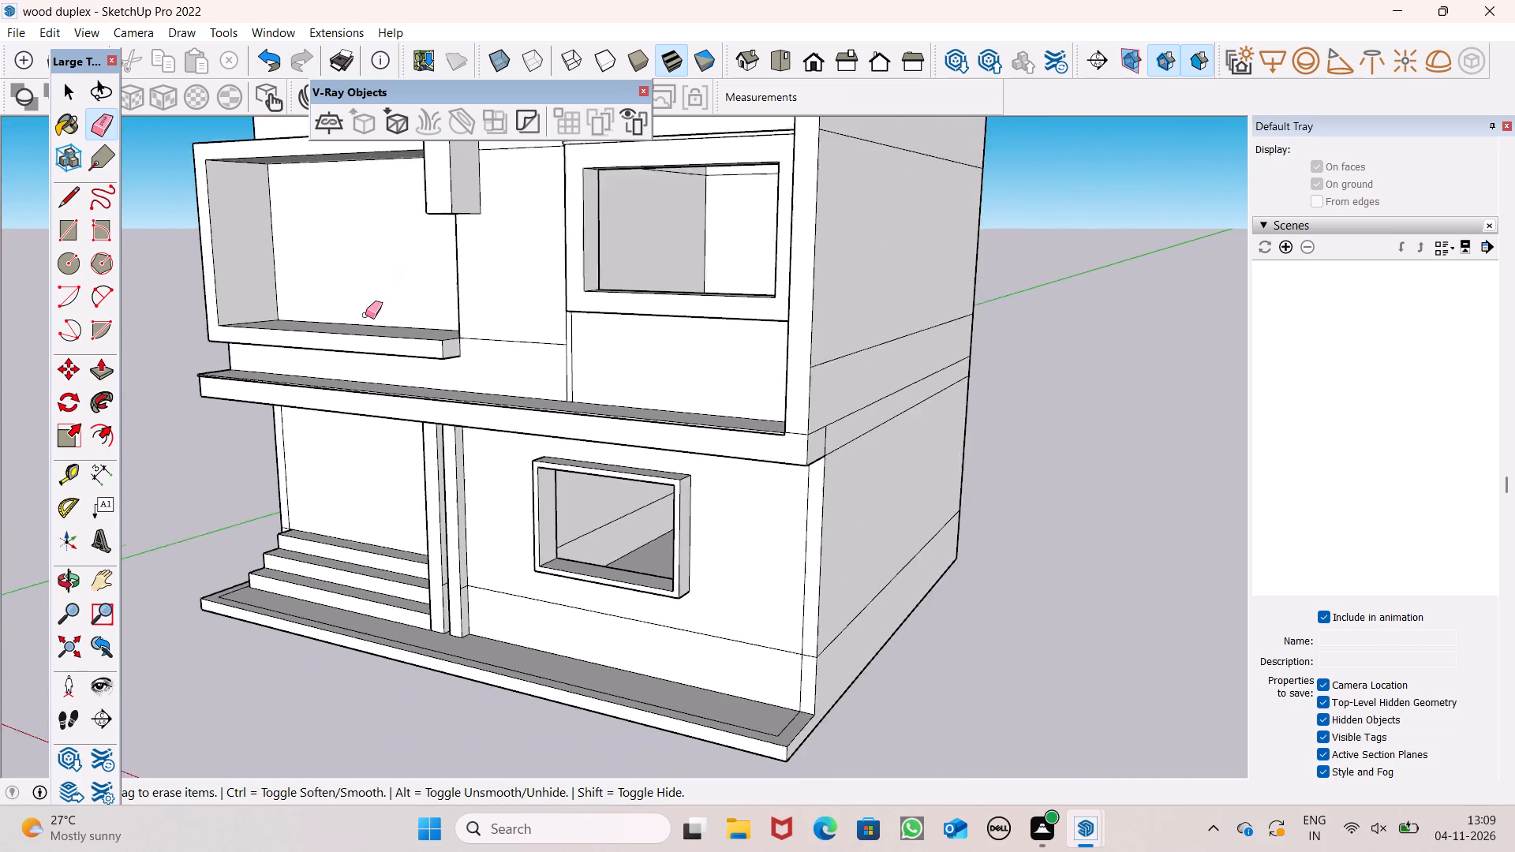
scroll(365, 315, "down", 11)
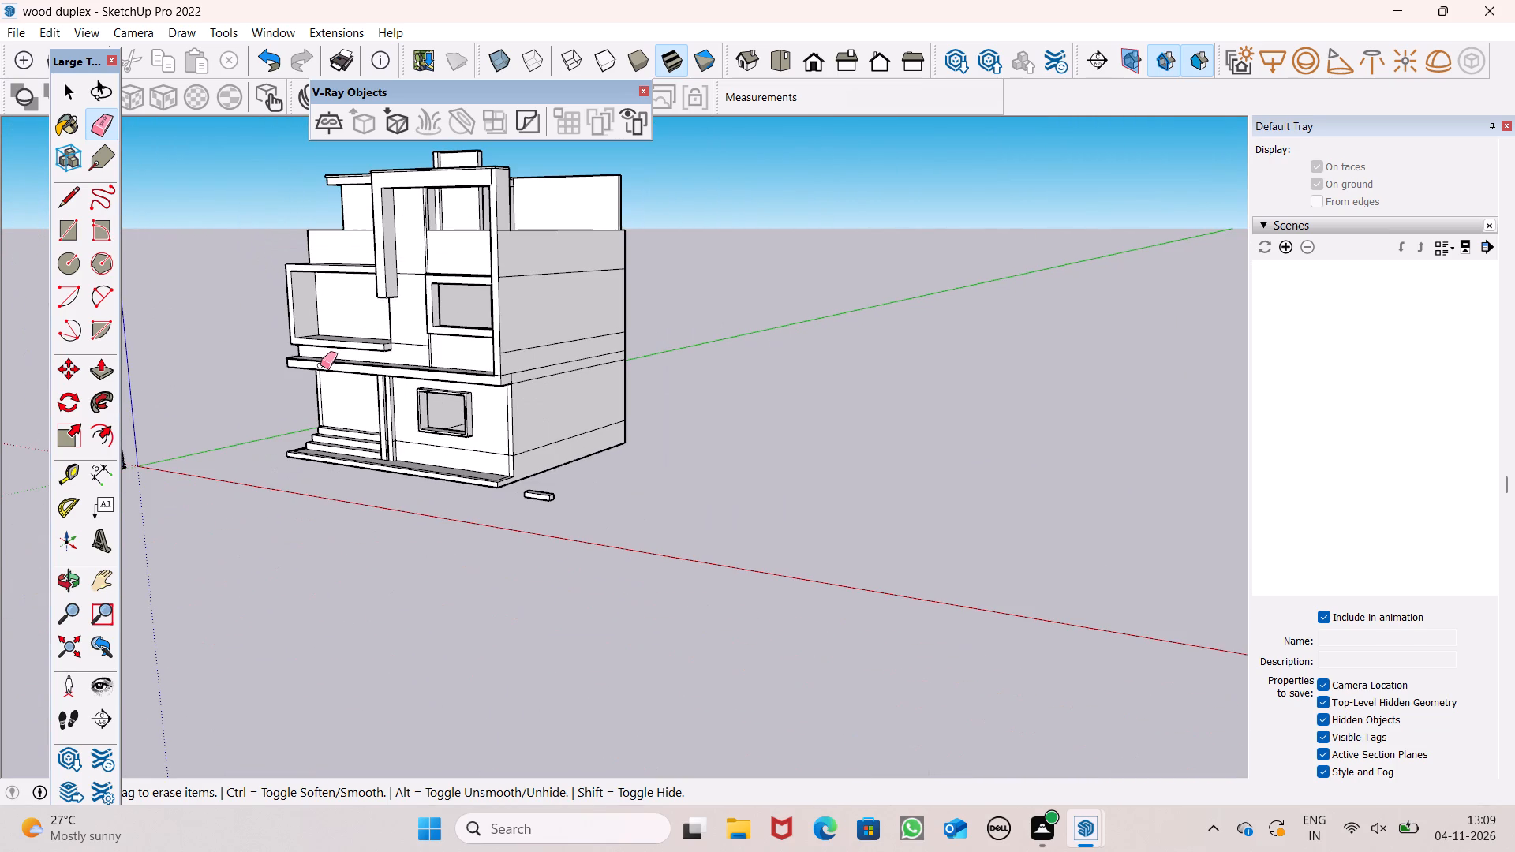
scroll(304, 387, "down", 6)
middle_click_drag(295, 431, 469, 491)
scroll(447, 466, "up", 6)
scroll(481, 524, "up", 6)
key("space")
left_click(569, 494)
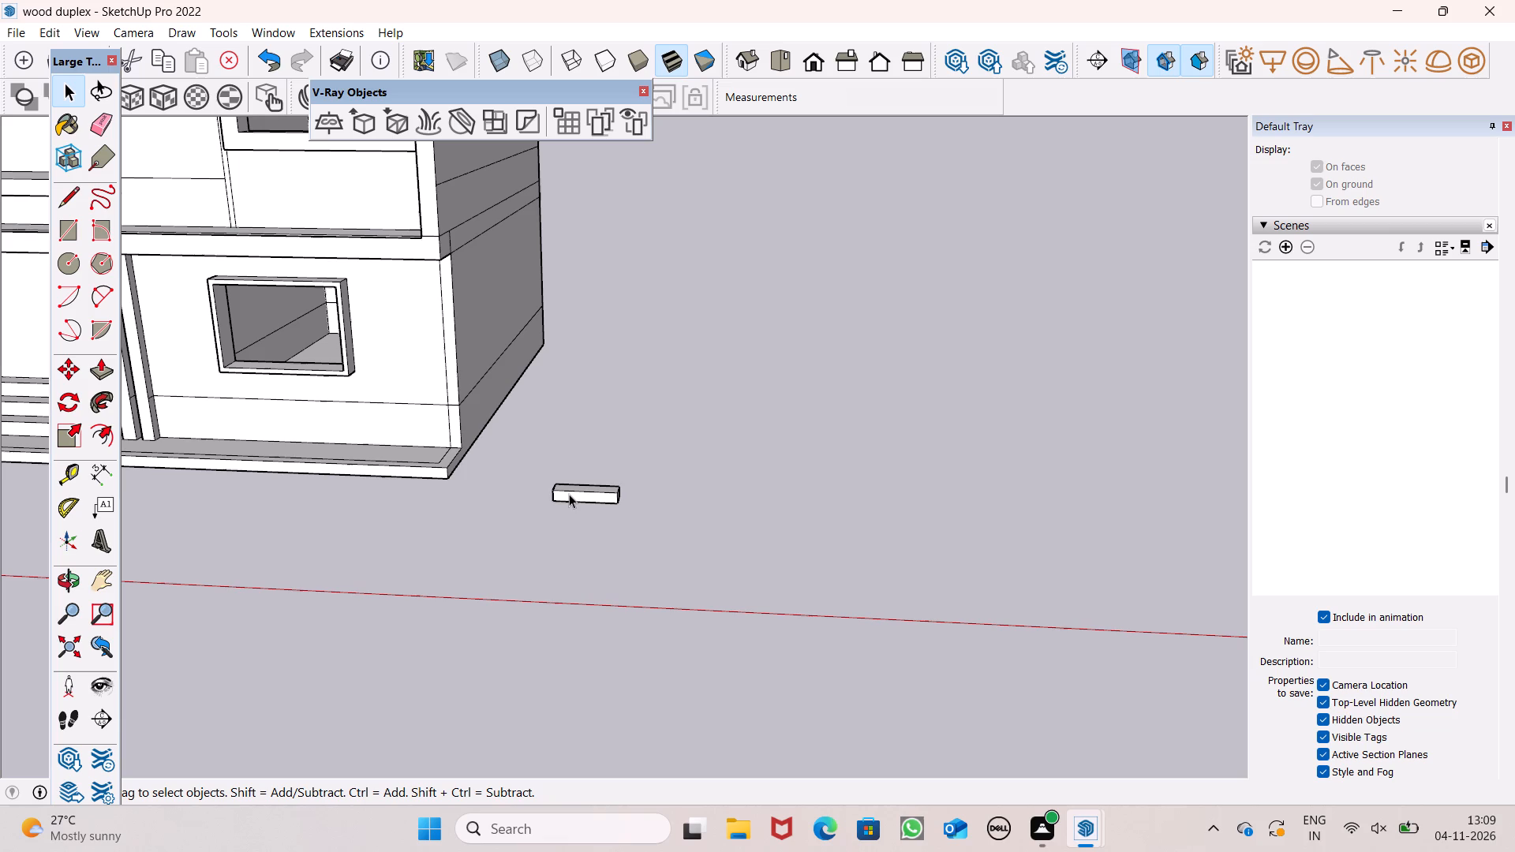
key("Delete")
Examine the roof terrace, its upright slab and the front facade from above, below and straight on.
scroll(598, 464, "down", 6)
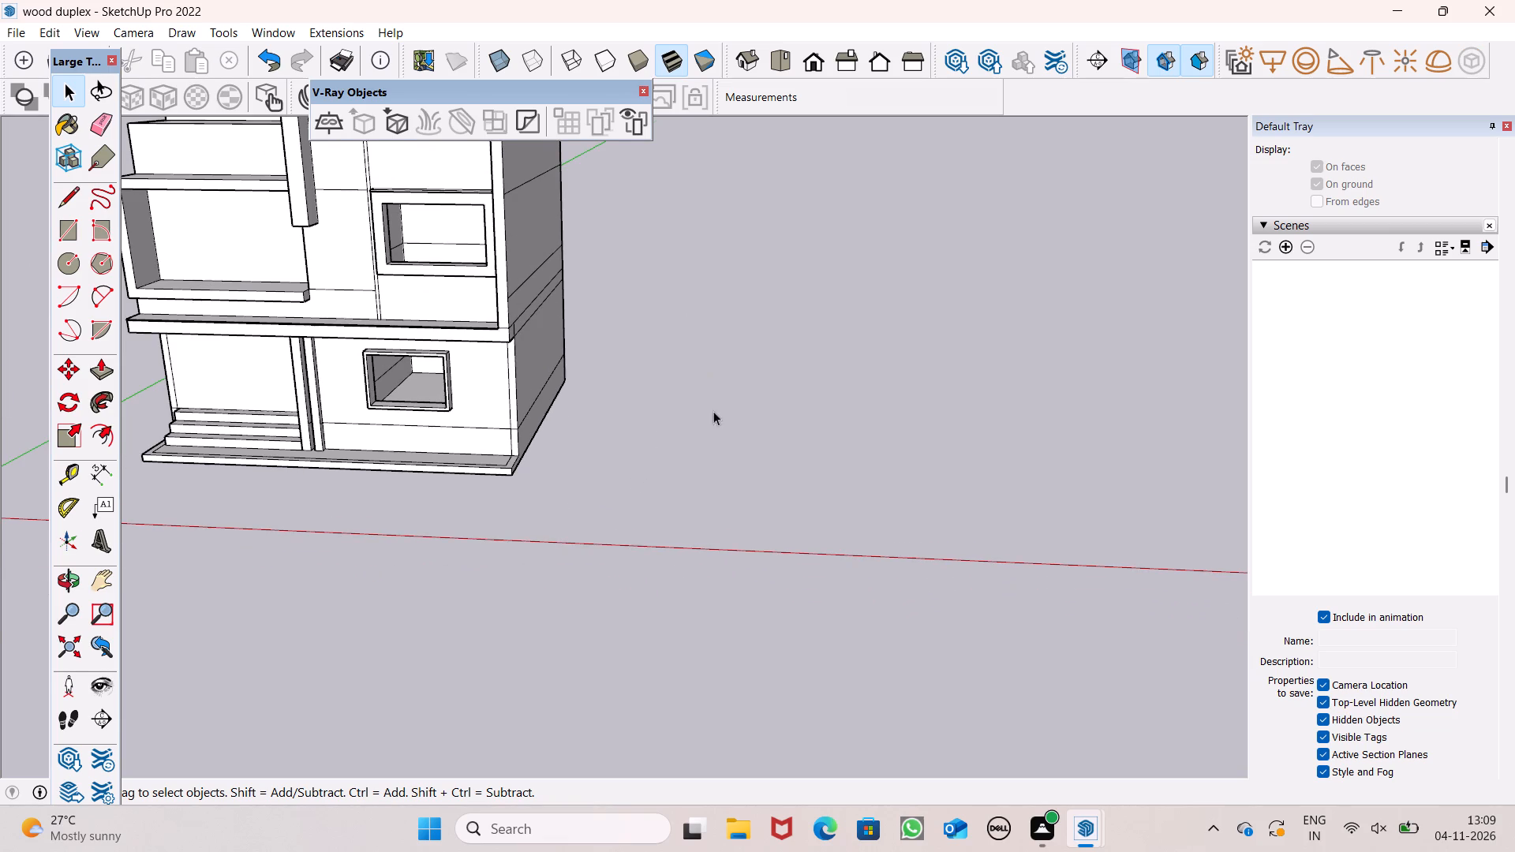
scroll(722, 466, "down", 12)
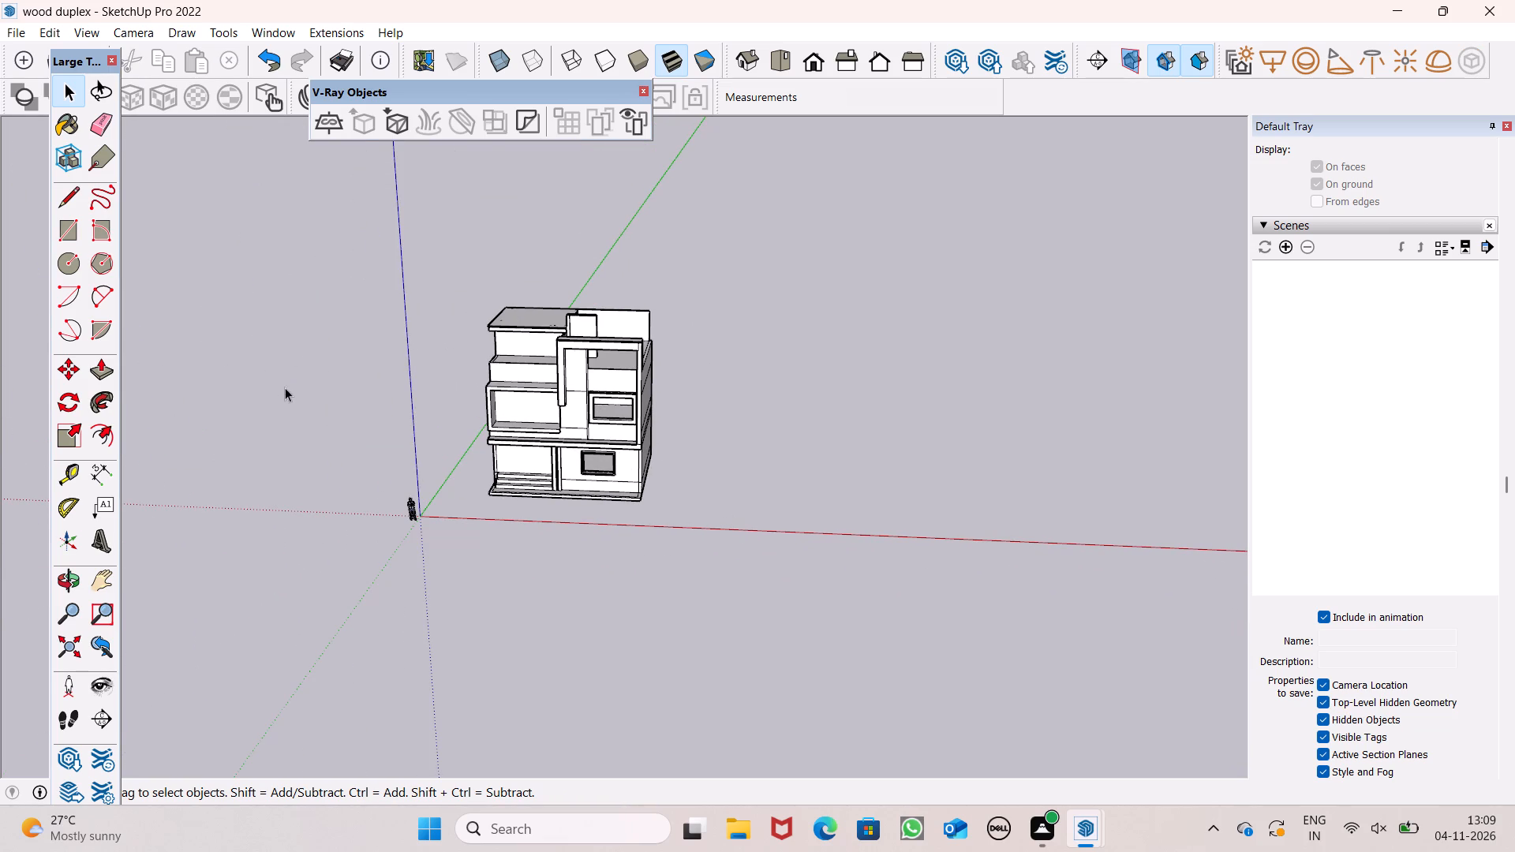
scroll(293, 410, "down", 1)
middle_click_drag(234, 272, 313, 200)
scroll(370, 396, "up", 4)
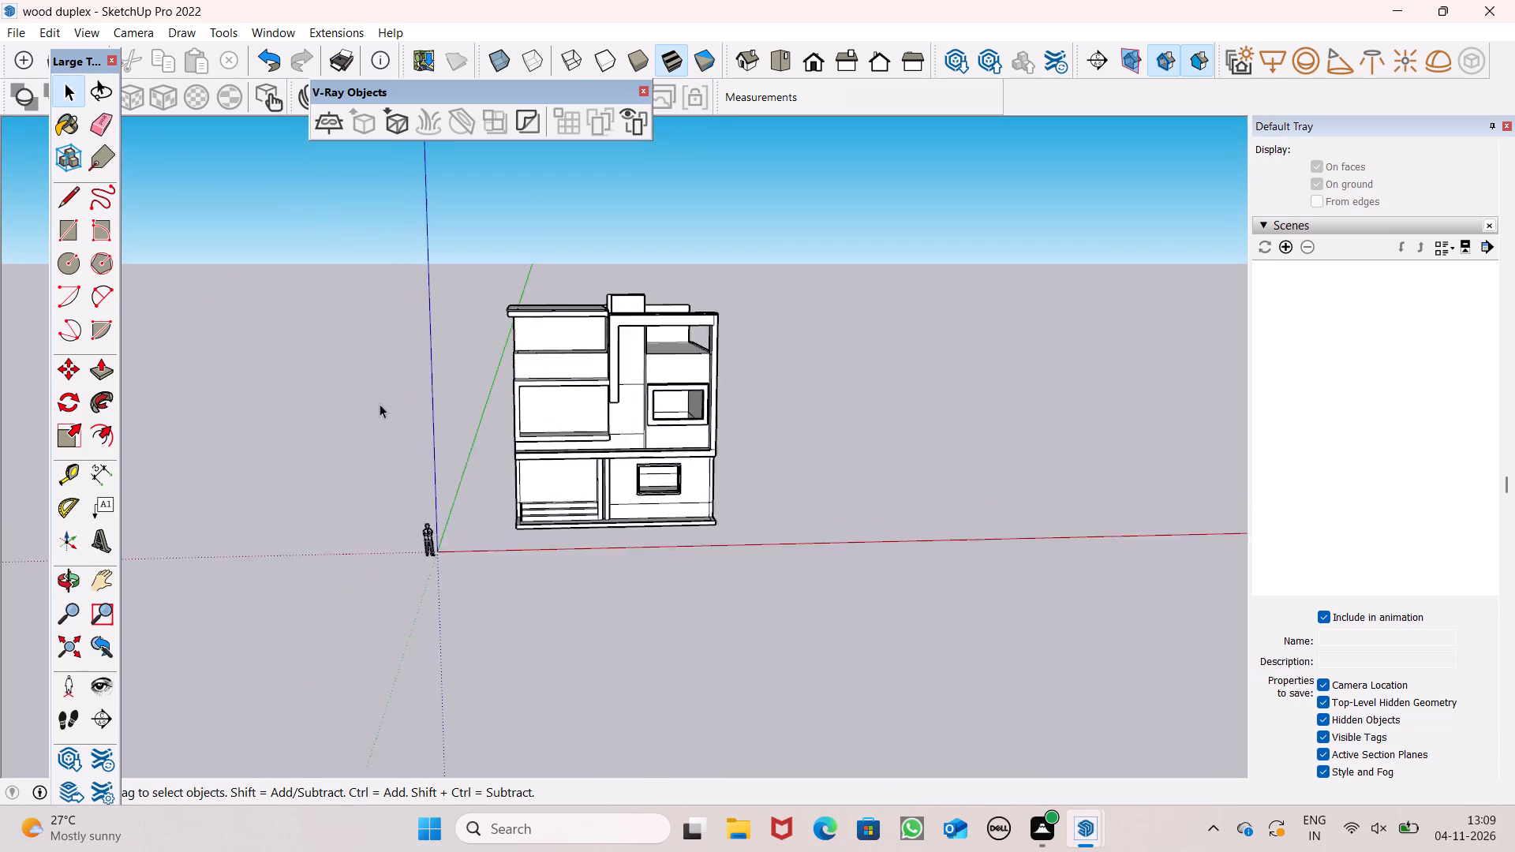
scroll(380, 404, "up", 3)
scroll(443, 387, "up", 8)
scroll(635, 244, "down", 4)
scroll(786, 132, "up", 7)
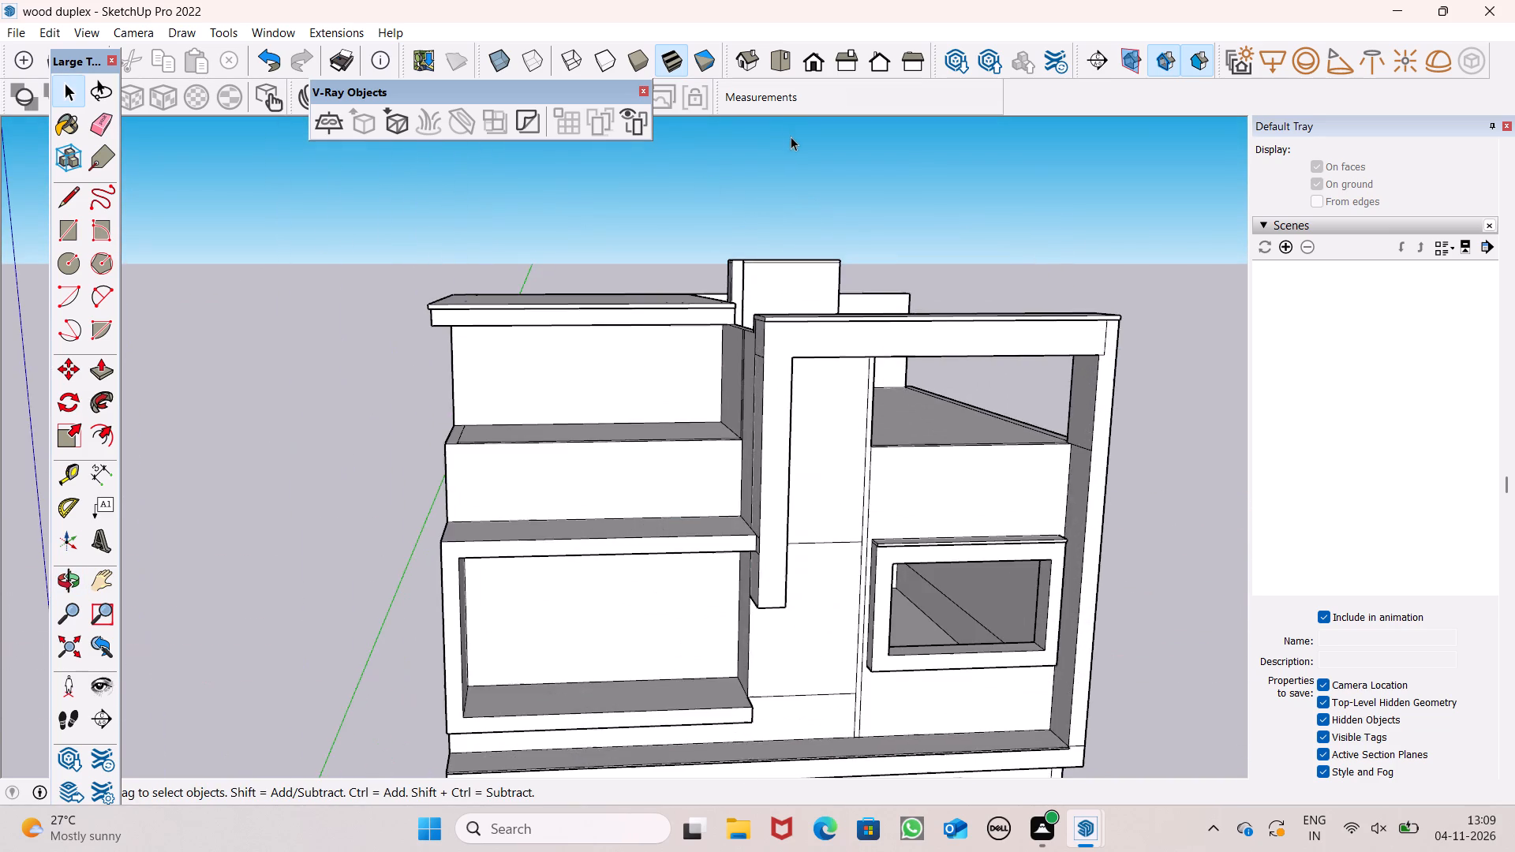
scroll(791, 136, "up", 1)
middle_click_drag(830, 283, 343, 494)
scroll(526, 393, "up", 1)
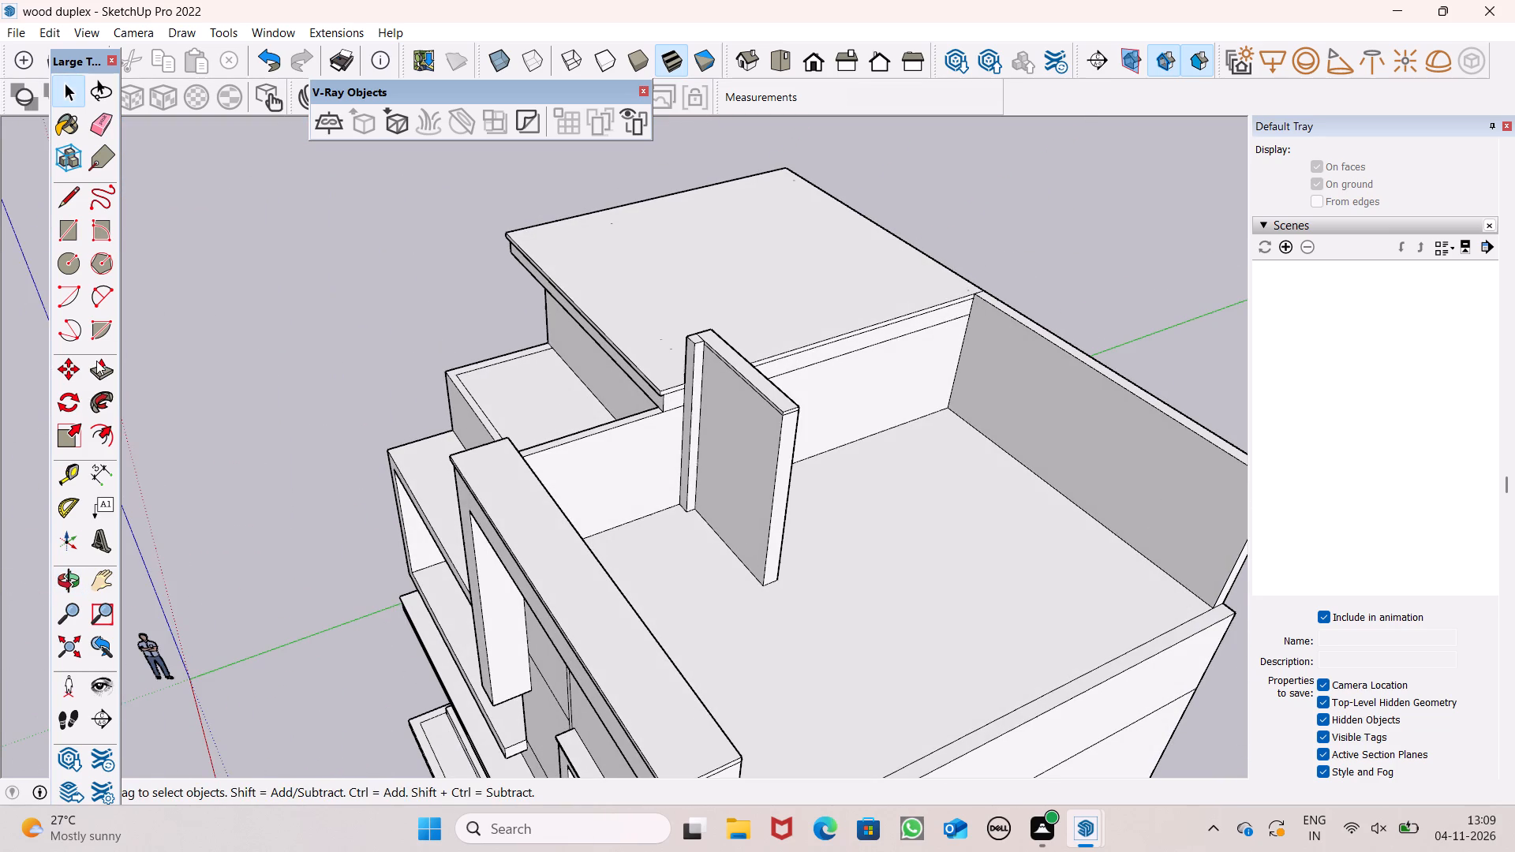
left_click(107, 363)
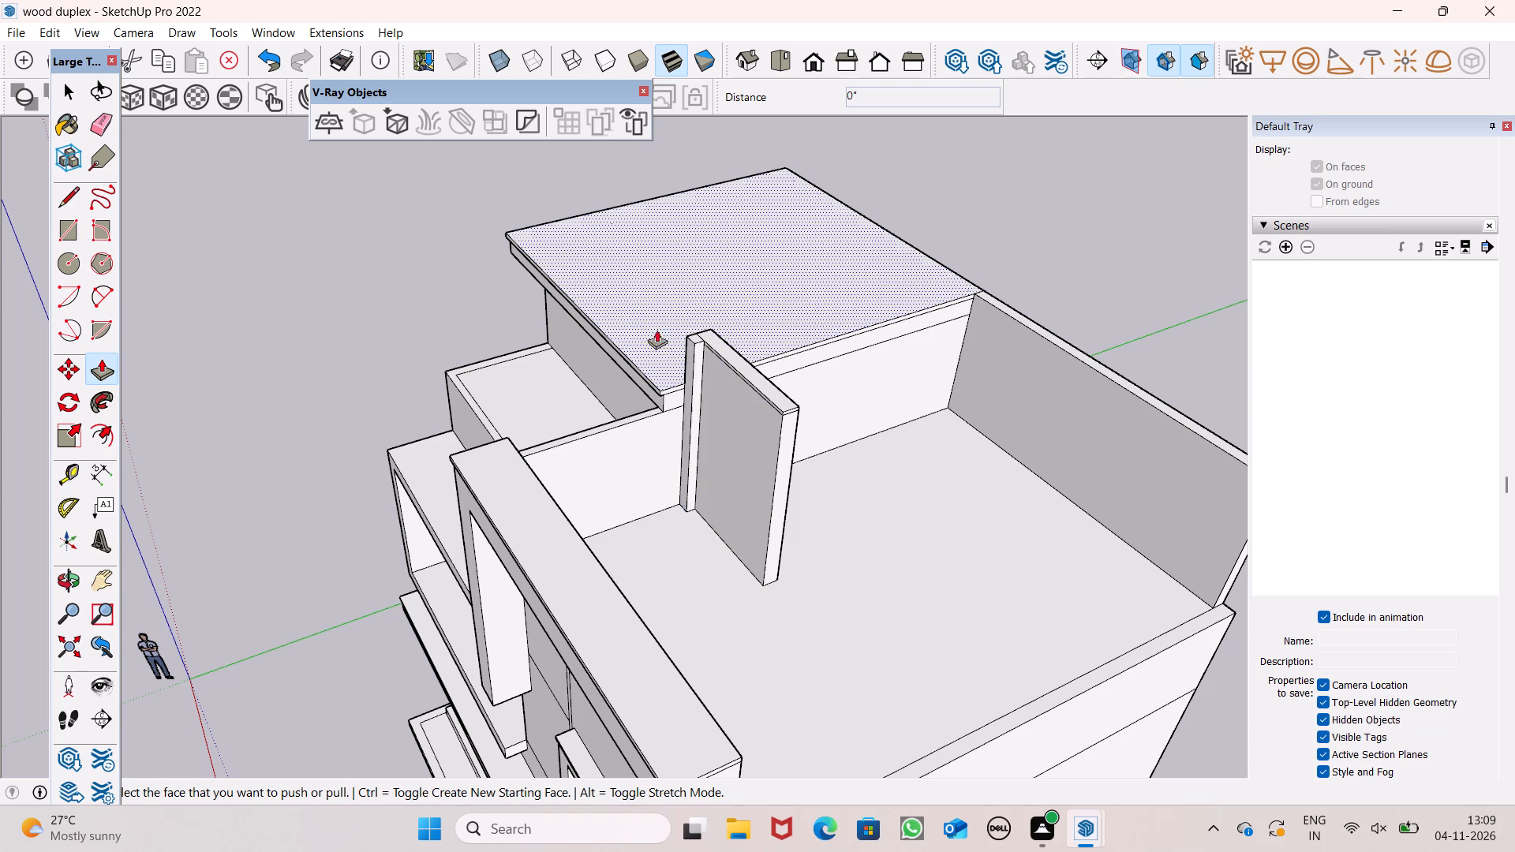
middle_click_drag(640, 321, 878, 394)
scroll(883, 333, "up", 1)
scroll(797, 350, "up", 6)
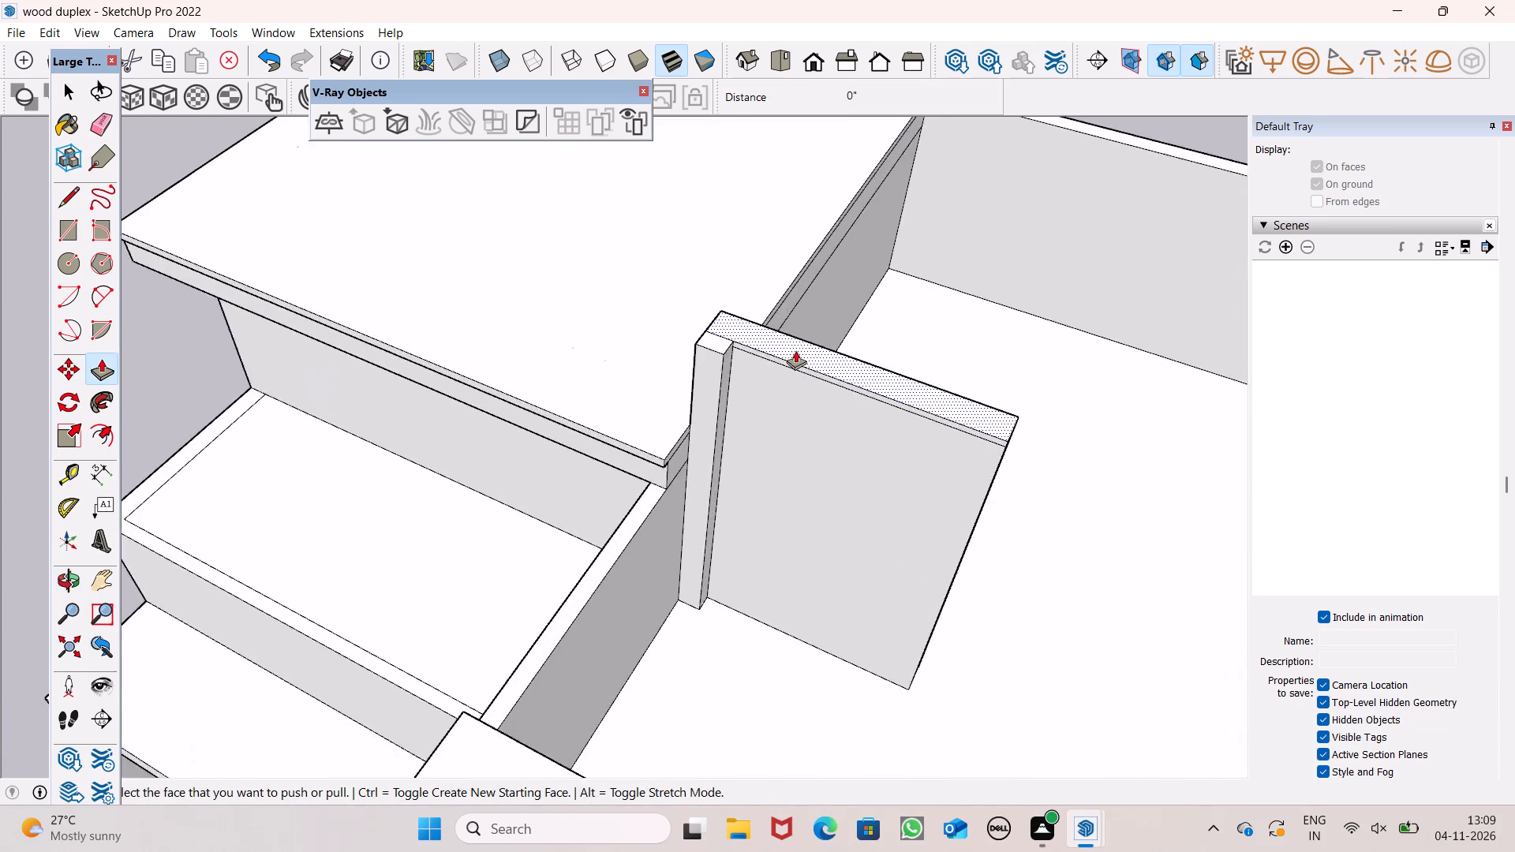
scroll(795, 350, "up", 1)
middle_click_drag(729, 353, 918, 106)
scroll(918, 106, "up", 1)
scroll(829, 261, "down", 6)
scroll(507, 279, "down", 4)
middle_click_drag(675, 327, 677, 286)
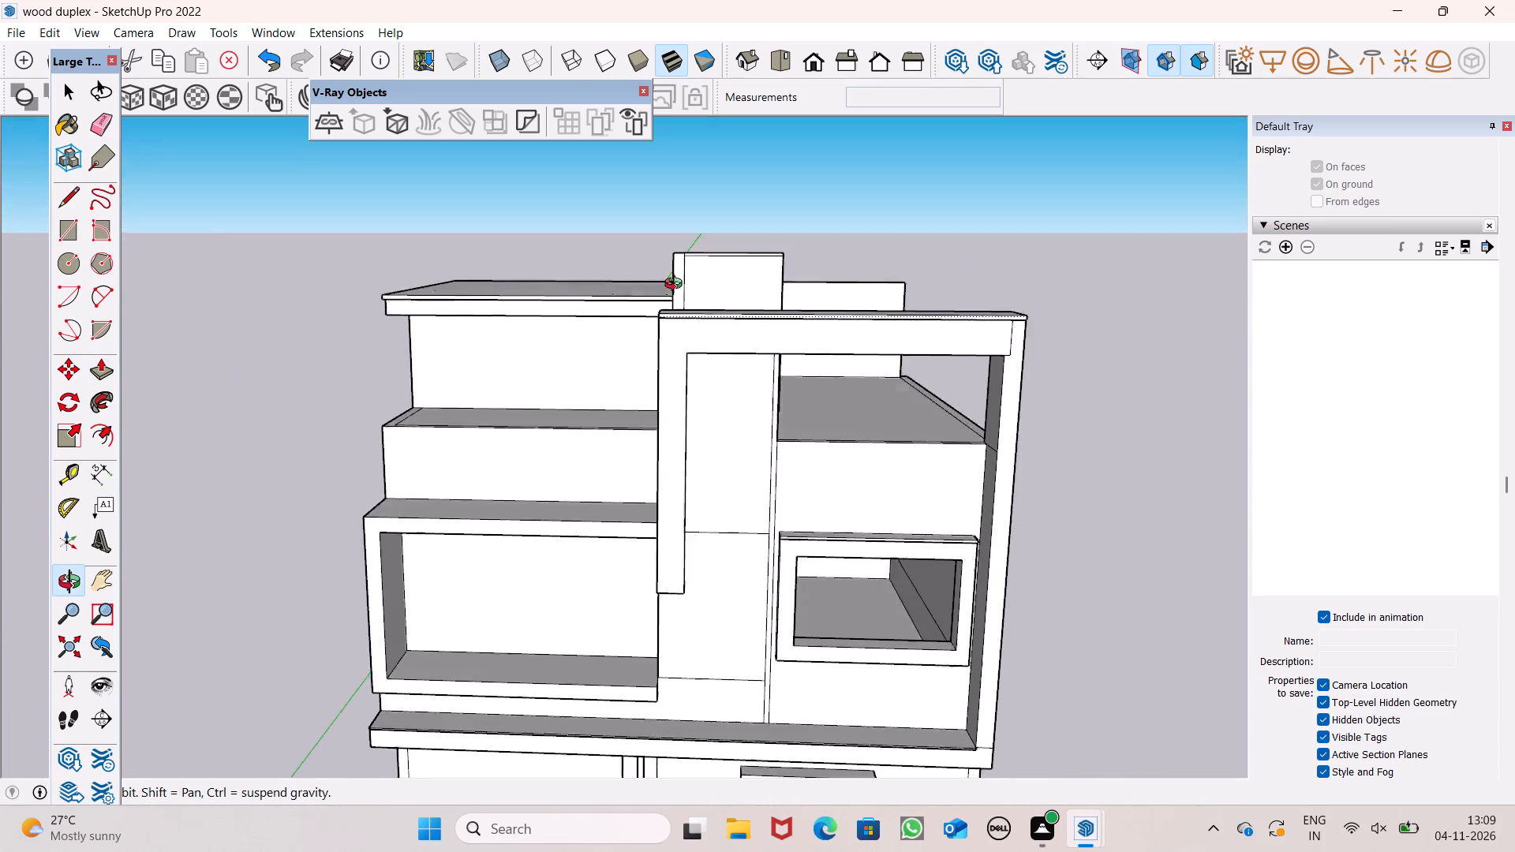
middle_click_drag(677, 286, 670, 233)
scroll(662, 399, "down", 3)
middle_click_drag(688, 415, 773, 425)
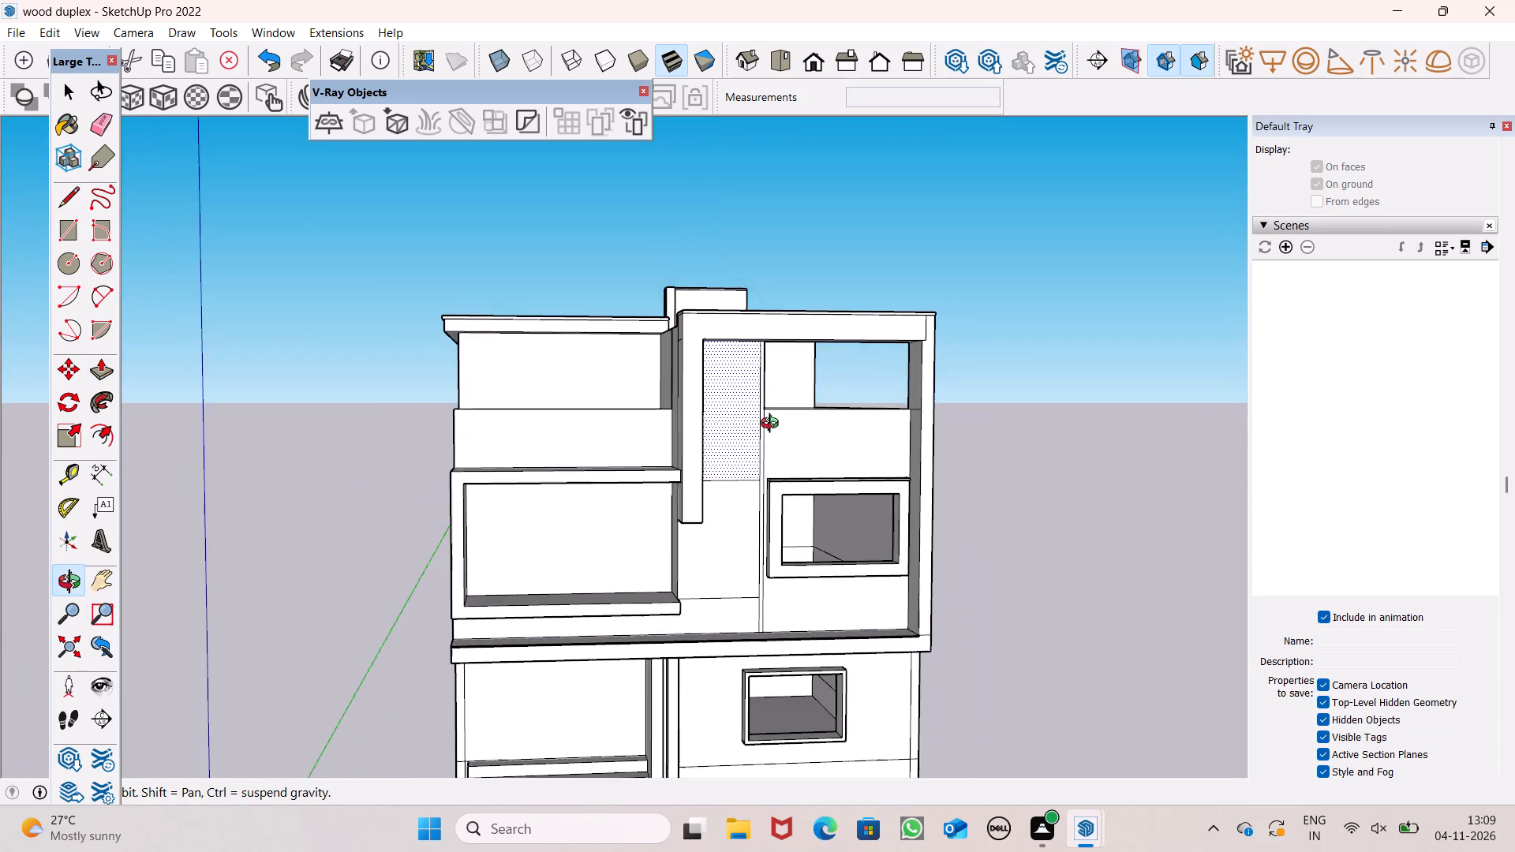
middle_click_drag(773, 425, 715, 608)
scroll(716, 607, "up", 2)
middle_click_drag(672, 466, 604, 221)
scroll(671, 466, "up", 2)
scroll(530, 359, "down", 4)
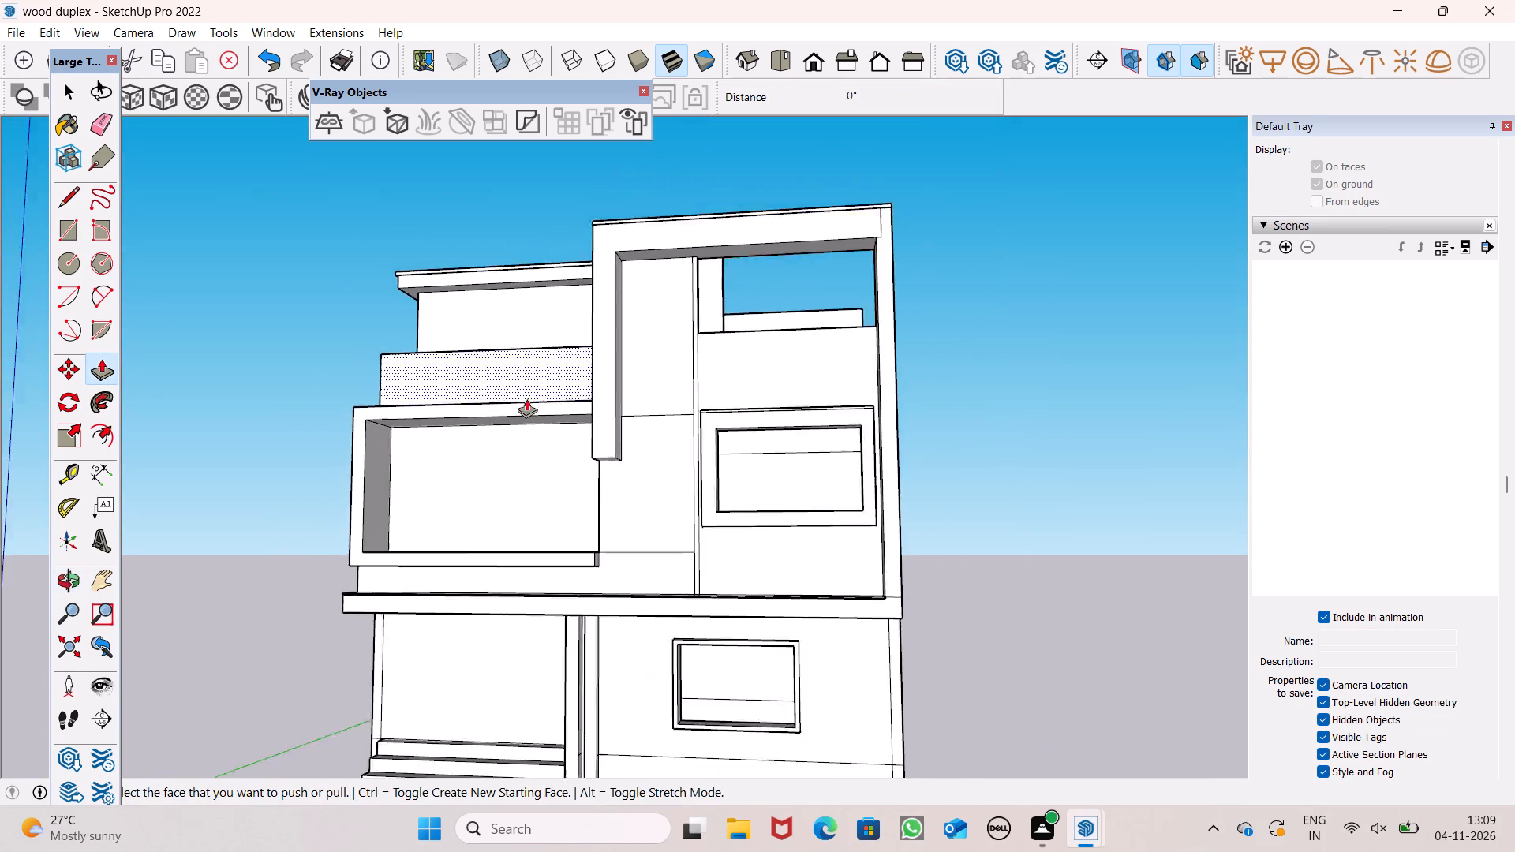
middle_click_drag(608, 439, 698, 444)
scroll(418, 334, "down", 3)
key("space")
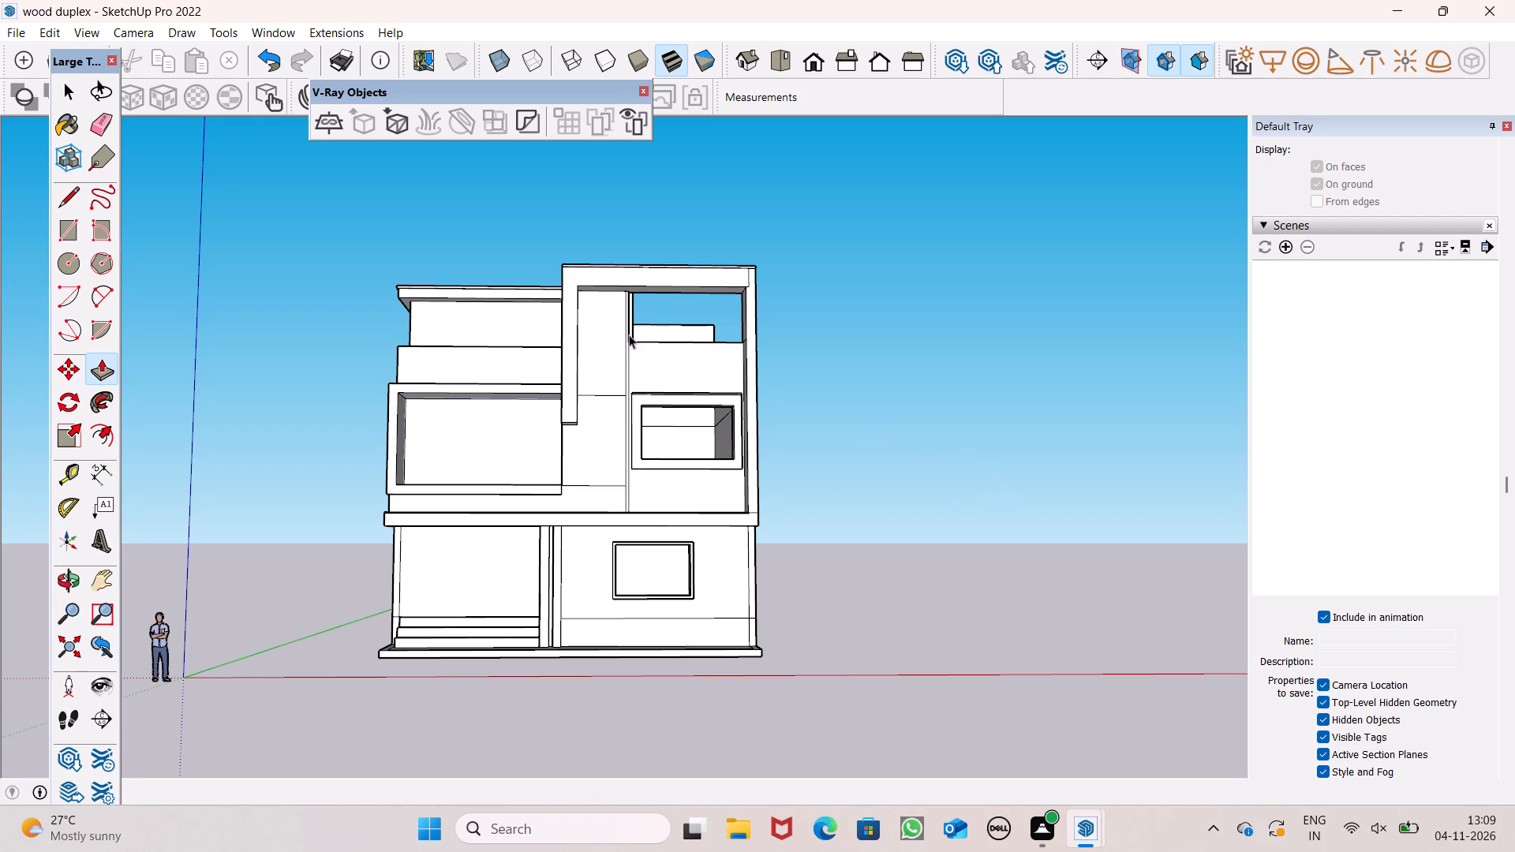
scroll(570, 283, "up", 7)
scroll(570, 283, "down", 8)
middle_click_drag(512, 294, 512, 312)
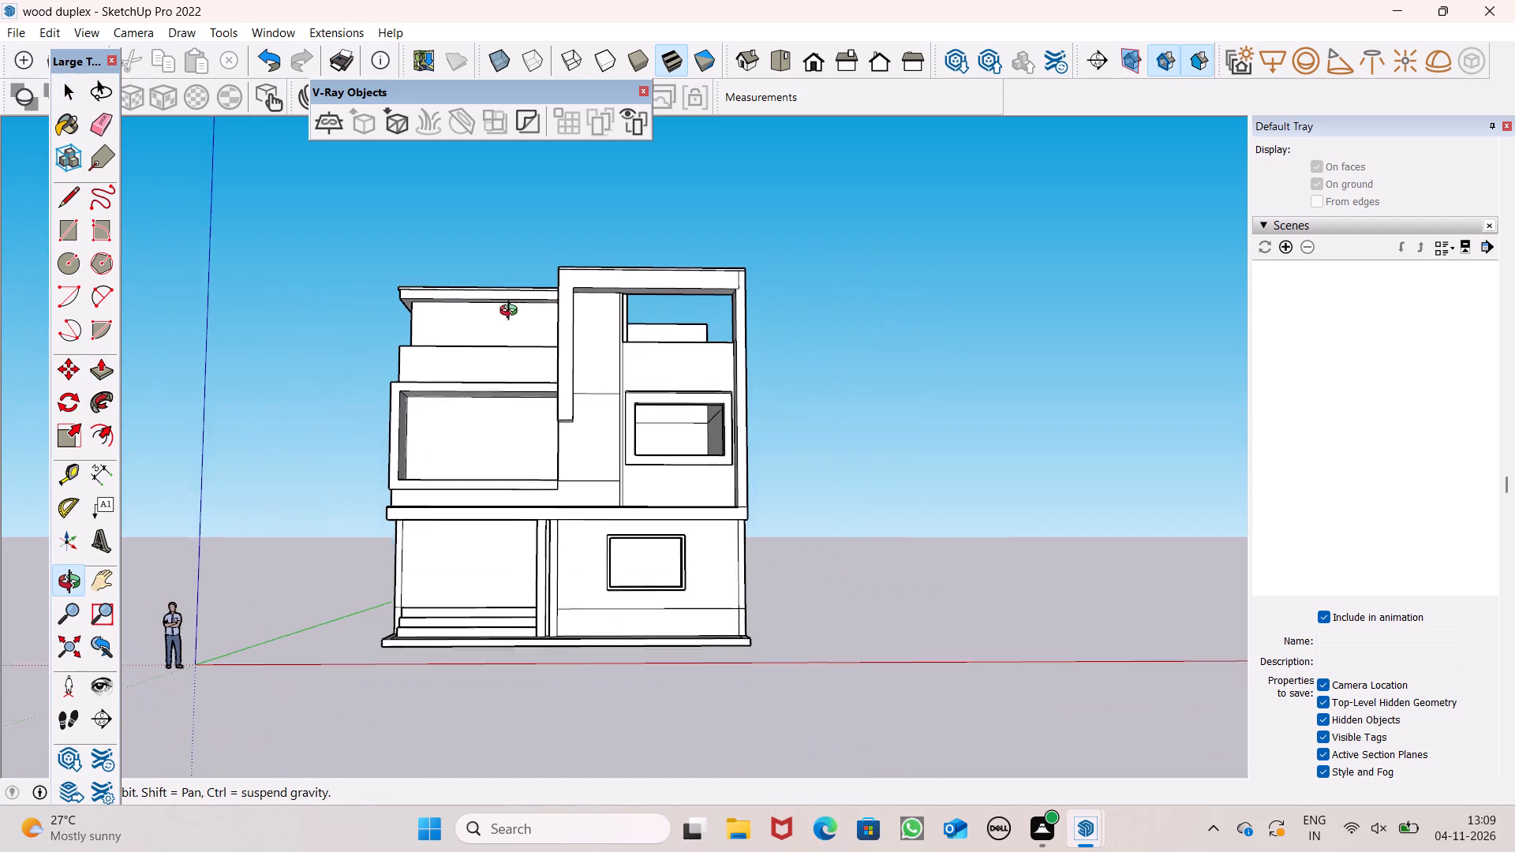
middle_click_drag(512, 312, 524, 357)
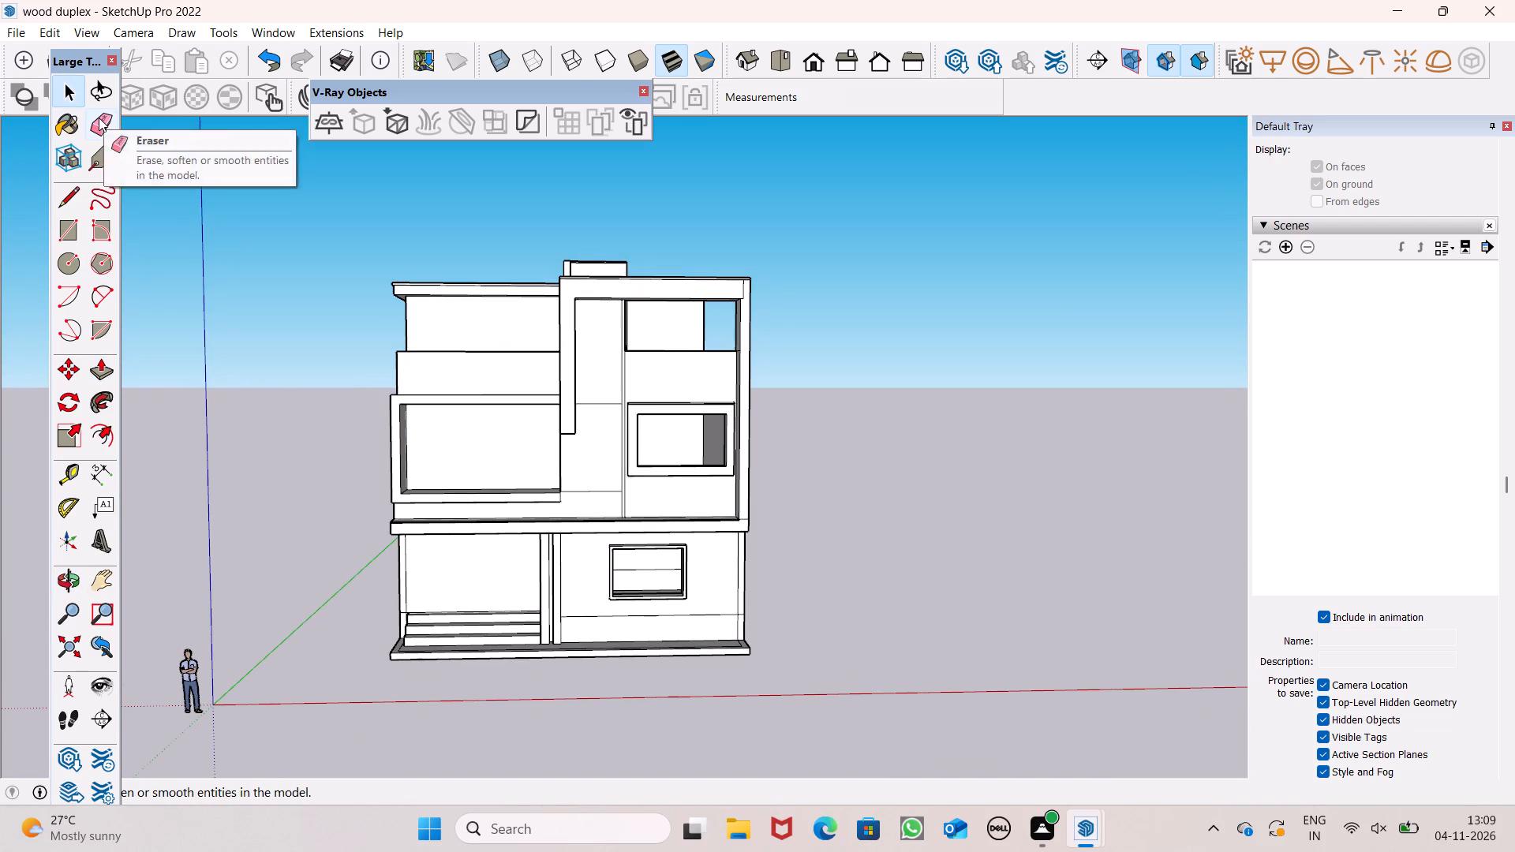
Erase the two horizontal edges crossing the wall panel between the tall frame's short leg and the thin vertical strip.
left_click(99, 118)
scroll(634, 357, "up", 5)
left_click_drag(576, 428, 580, 580)
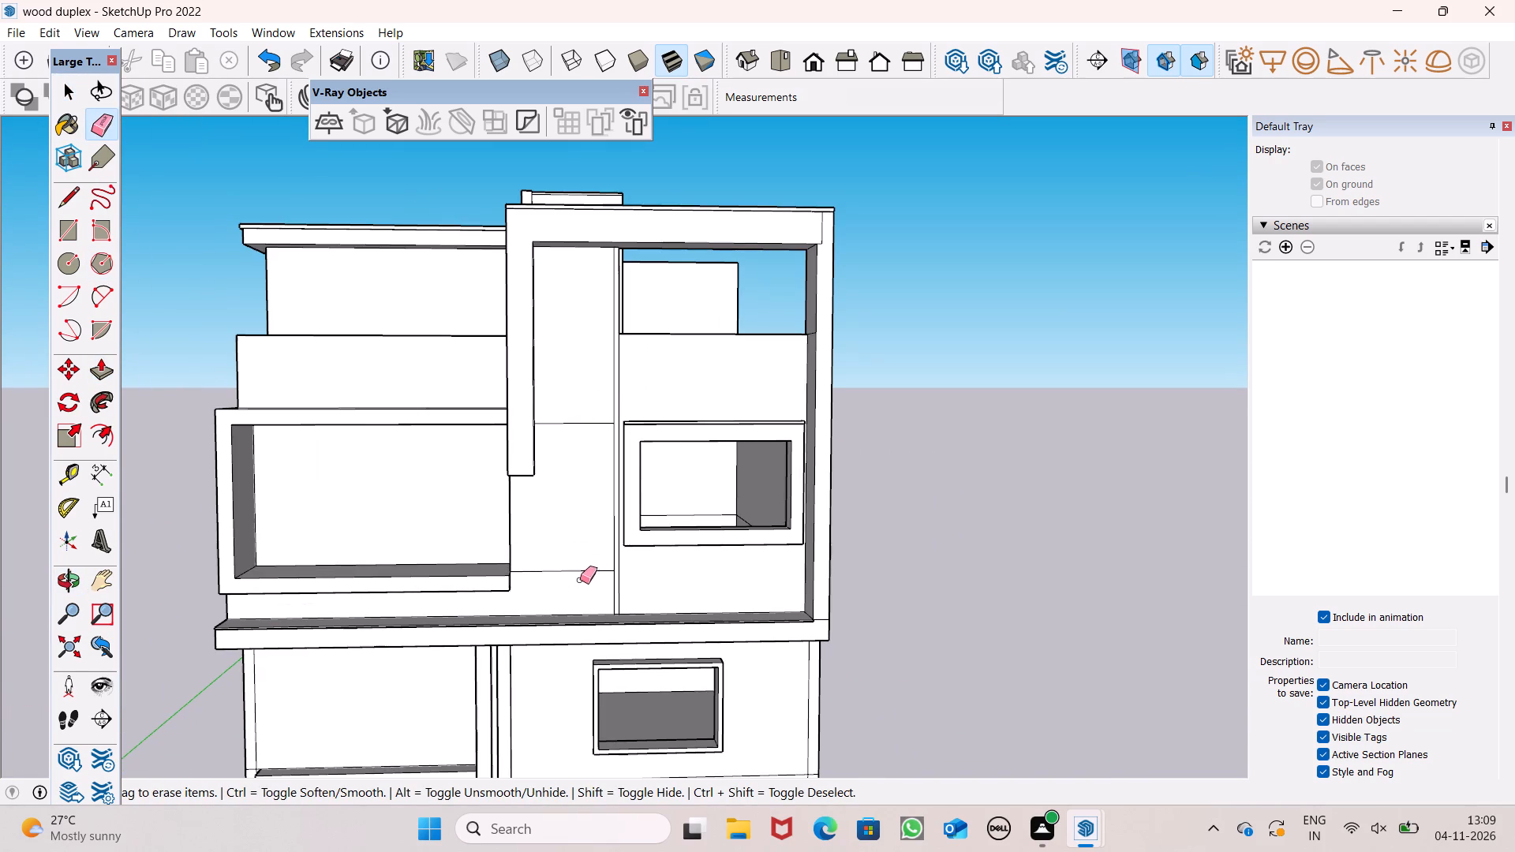
left_click_drag(580, 580, 562, 409)
key("space")
Draw a diagonal line about 6' 7 9/16" long from the tall frame's inner top corner down to the thin vertical strip's edge.
scroll(568, 369, "down", 2)
middle_click_drag(585, 407, 576, 457)
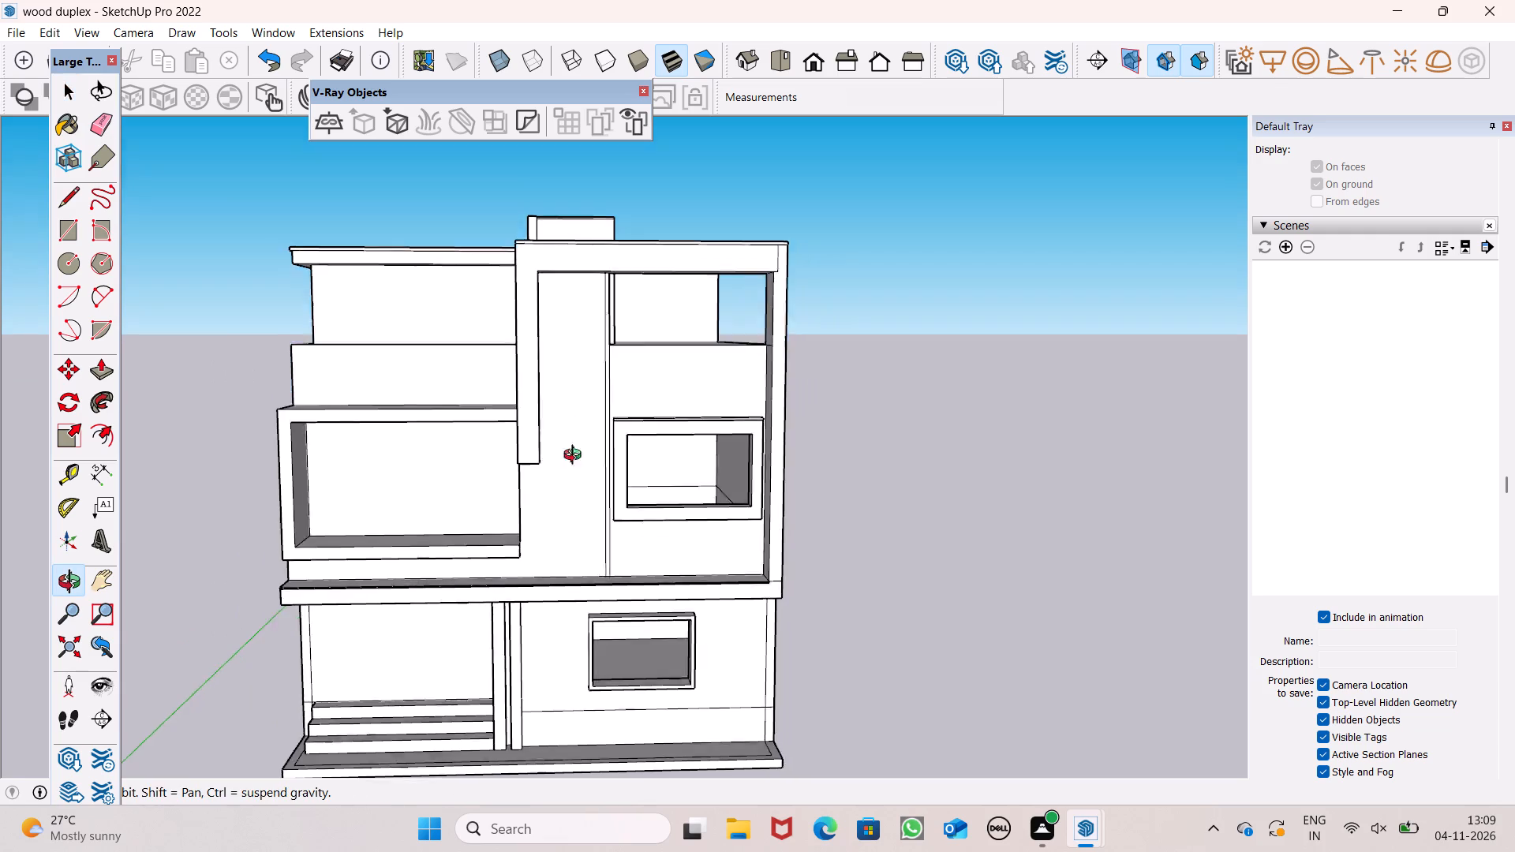
middle_click_drag(576, 457, 546, 537)
scroll(457, 433, "down", 1)
scroll(589, 332, "up", 6)
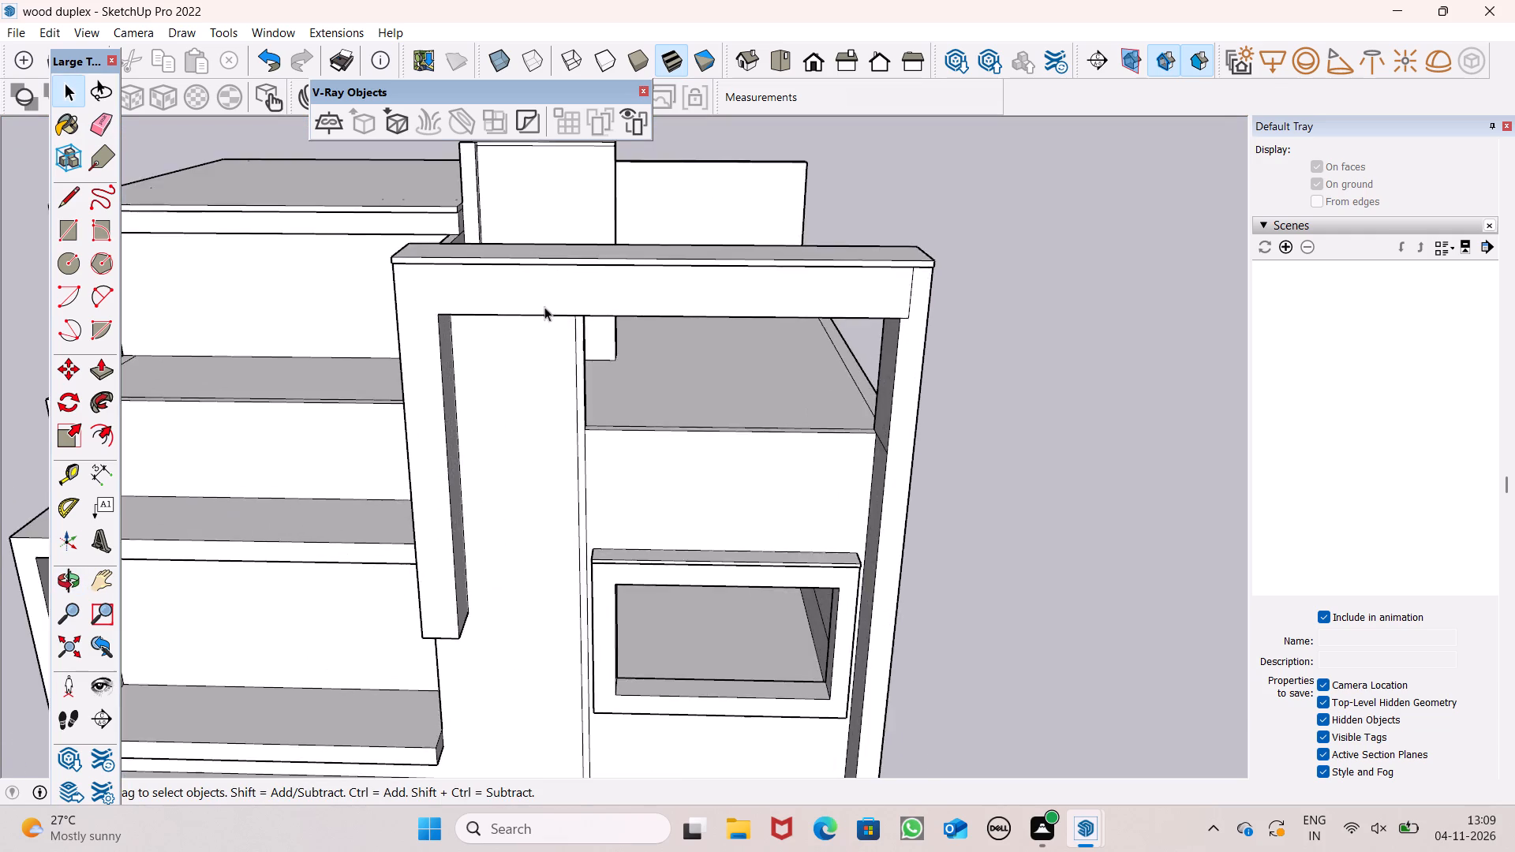
middle_click_drag(544, 307, 543, 73)
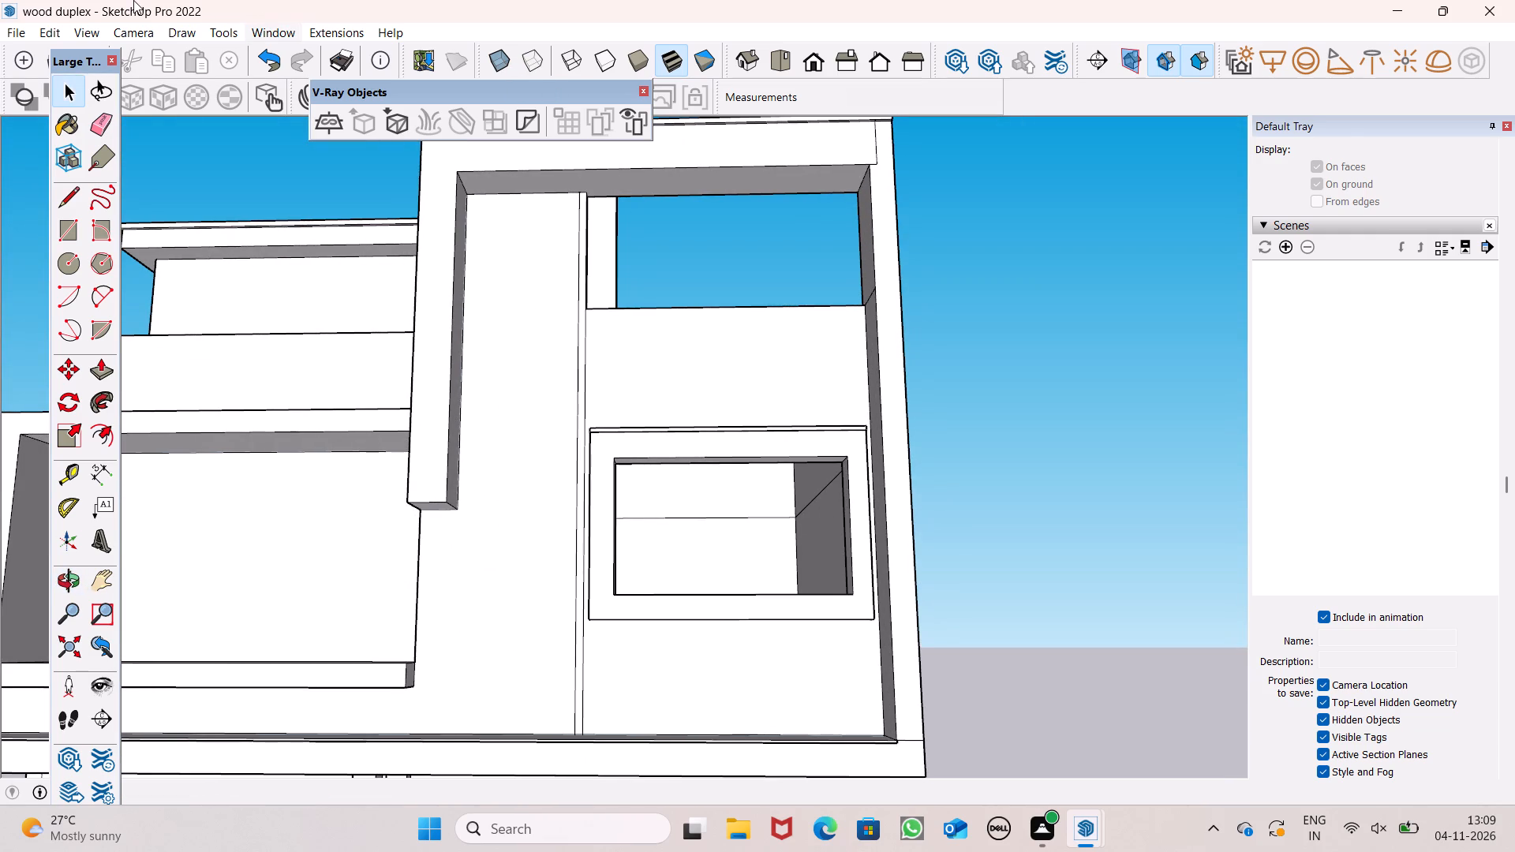
left_click_drag(59, 199, 66, 196)
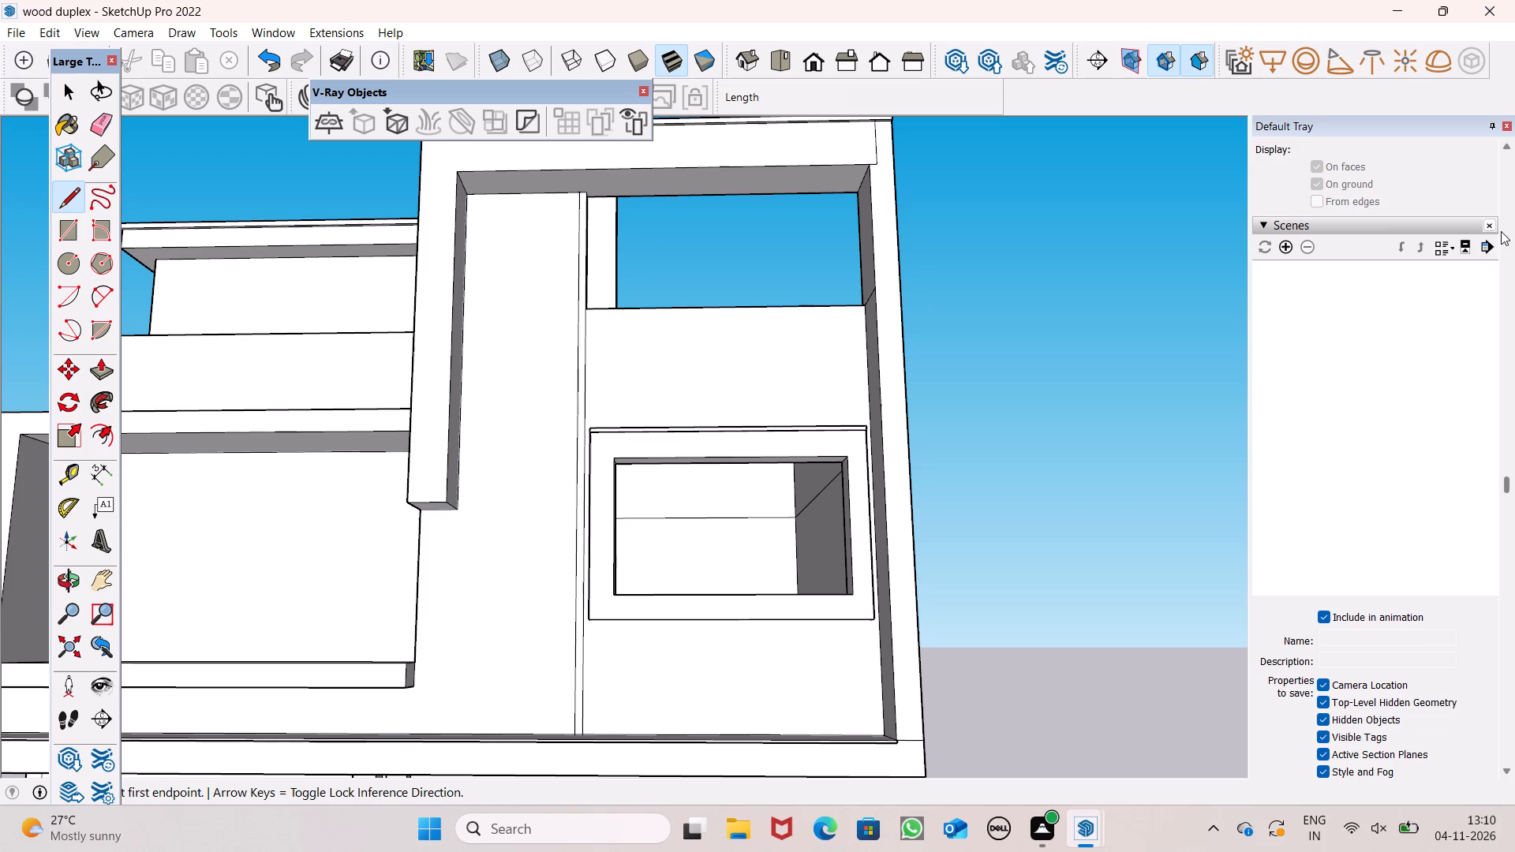
middle_click_drag(1487, 245, 1478, 340)
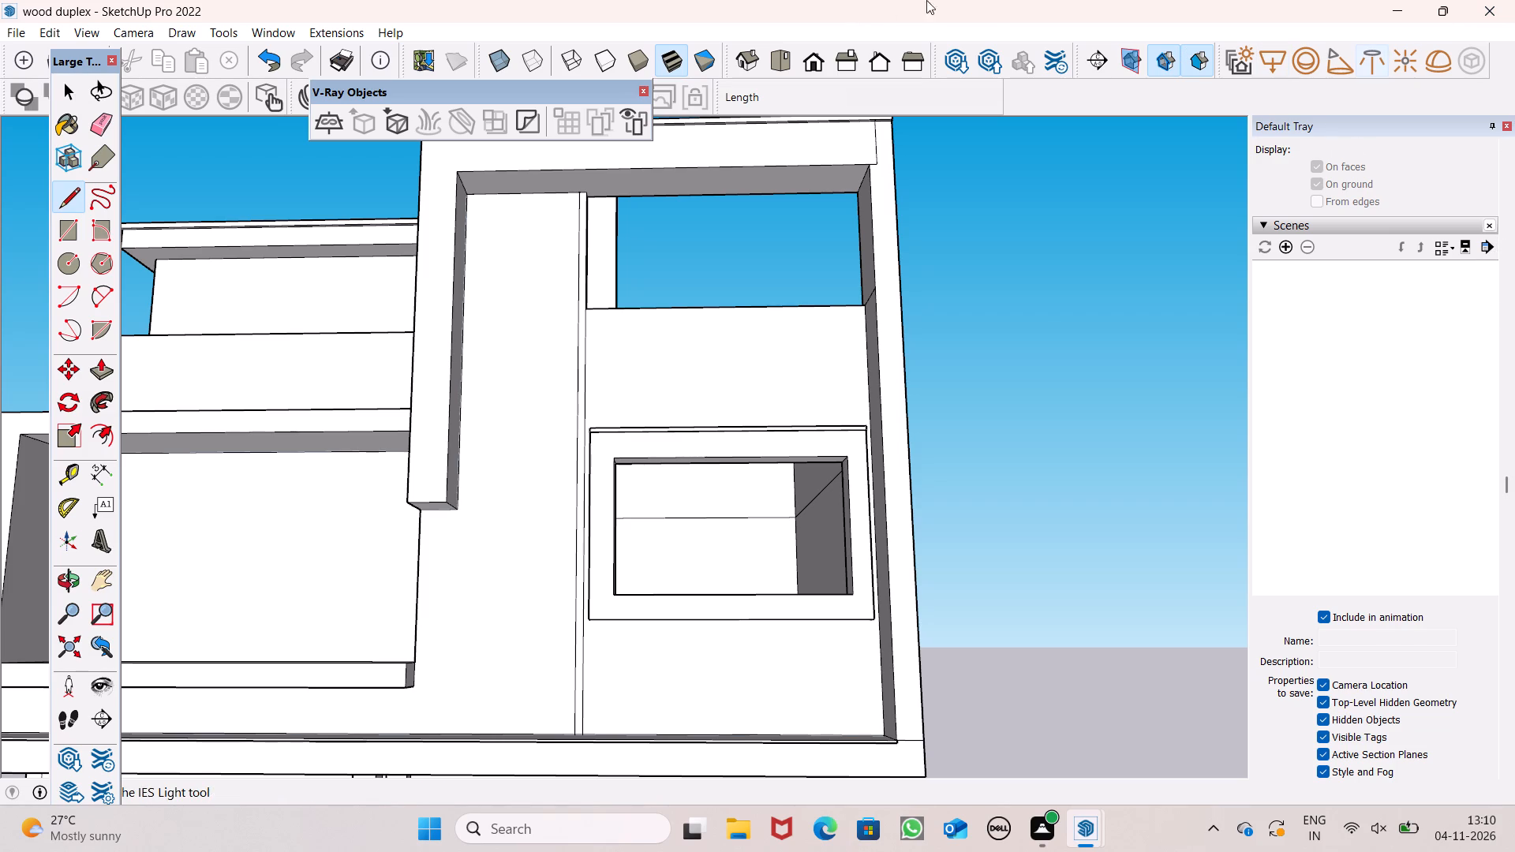
scroll(832, 230, "down", 3)
middle_click_drag(660, 252, 650, 335)
scroll(580, 272, "up", 6)
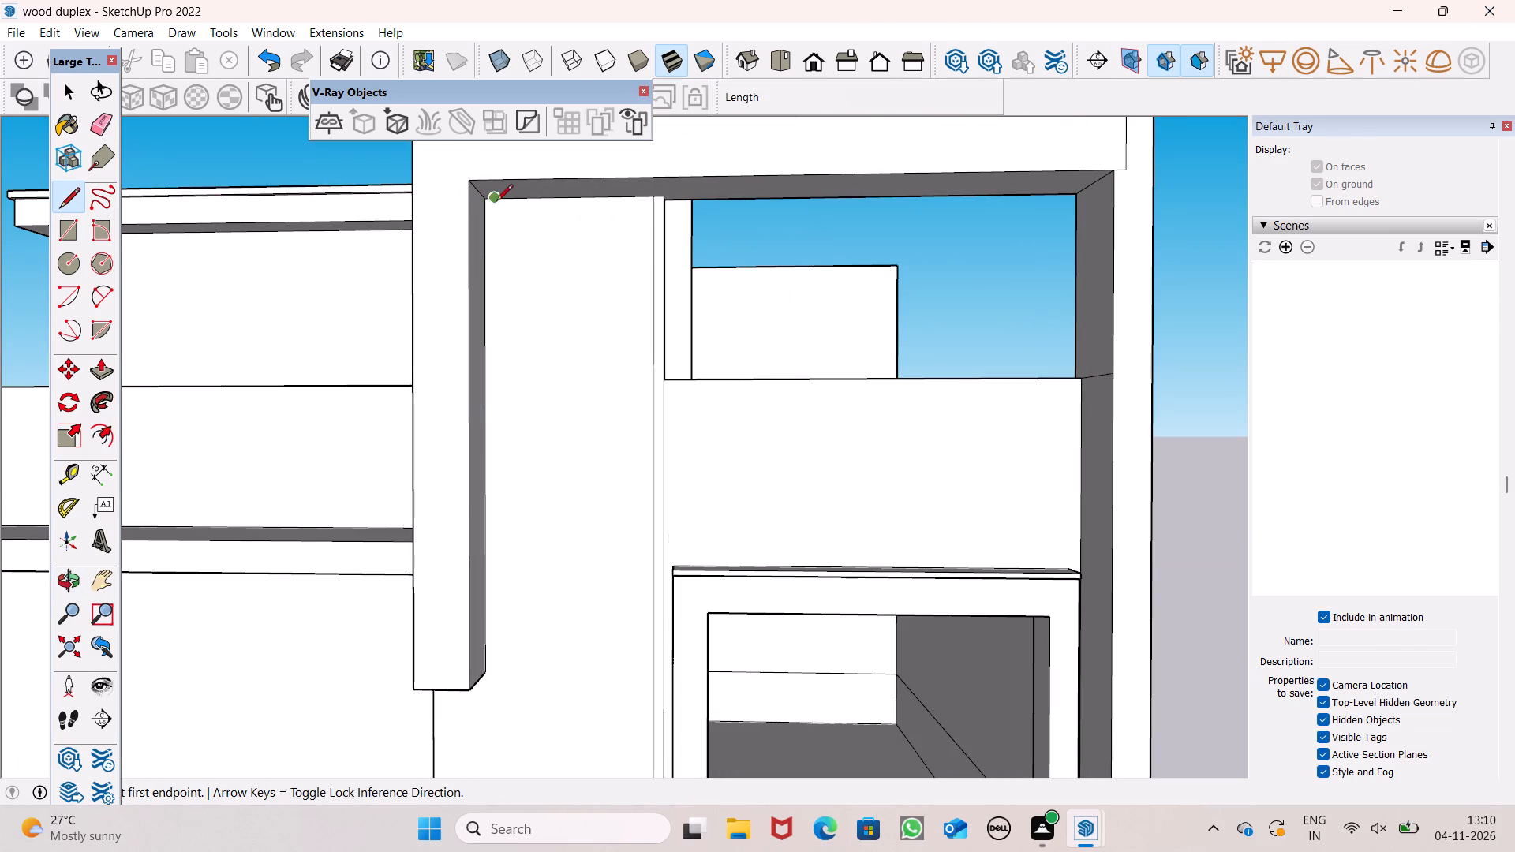
left_click(487, 202)
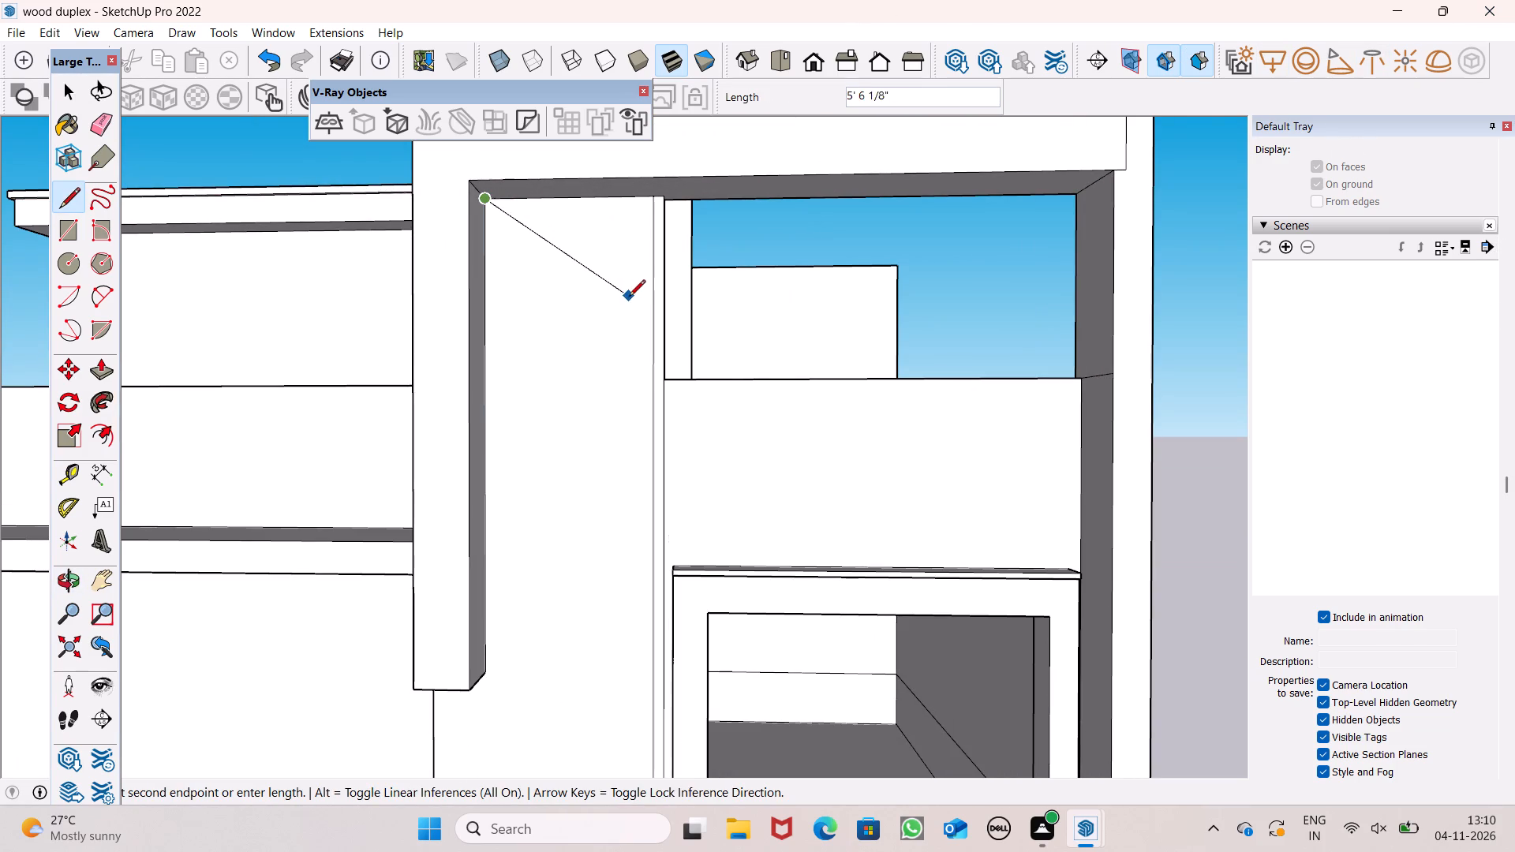
scroll(630, 302, "up", 3)
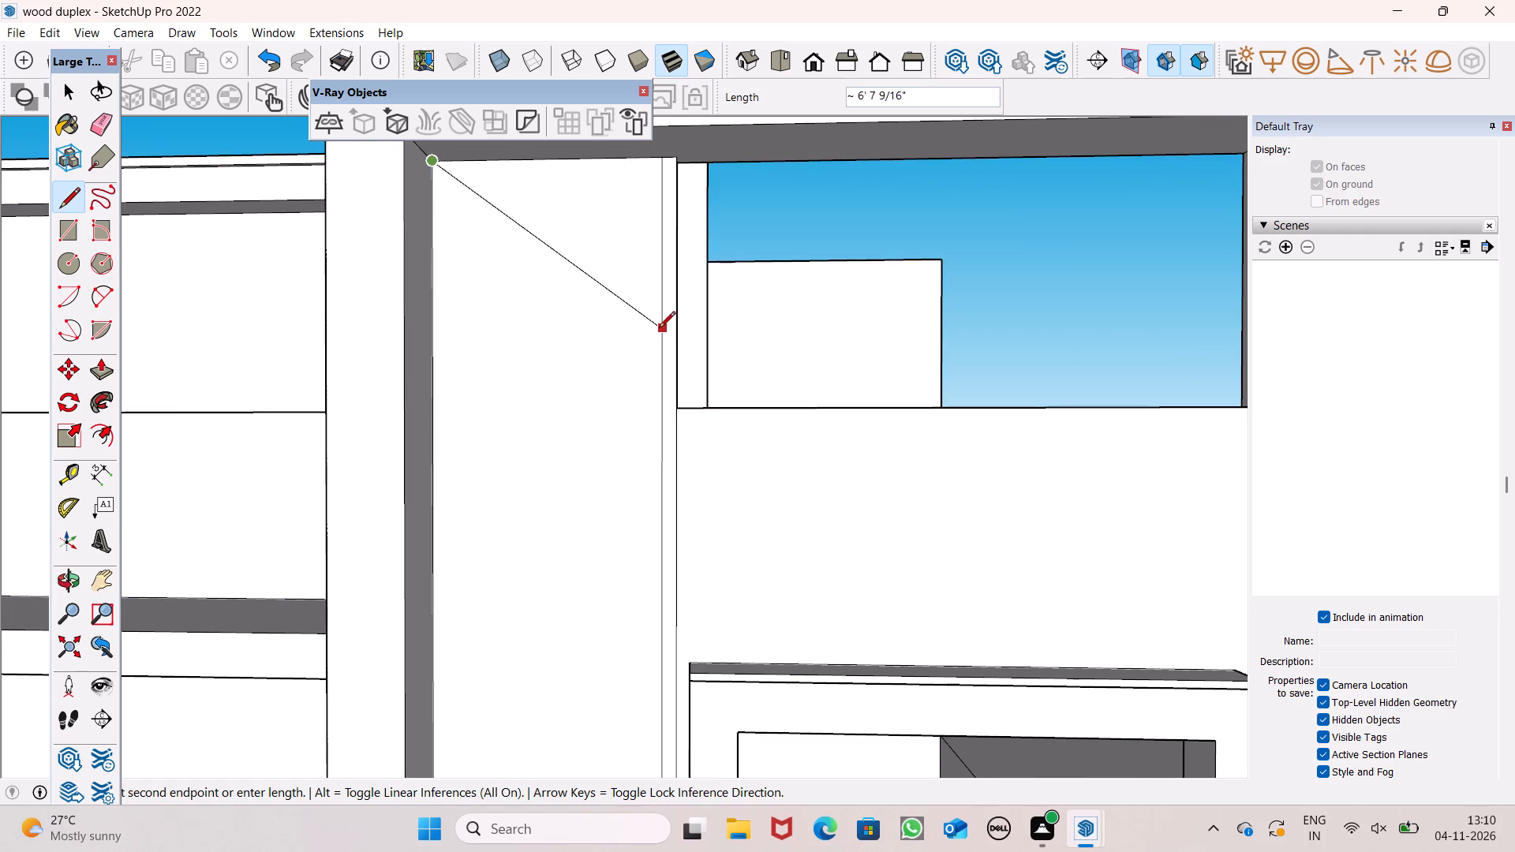
left_click(659, 329)
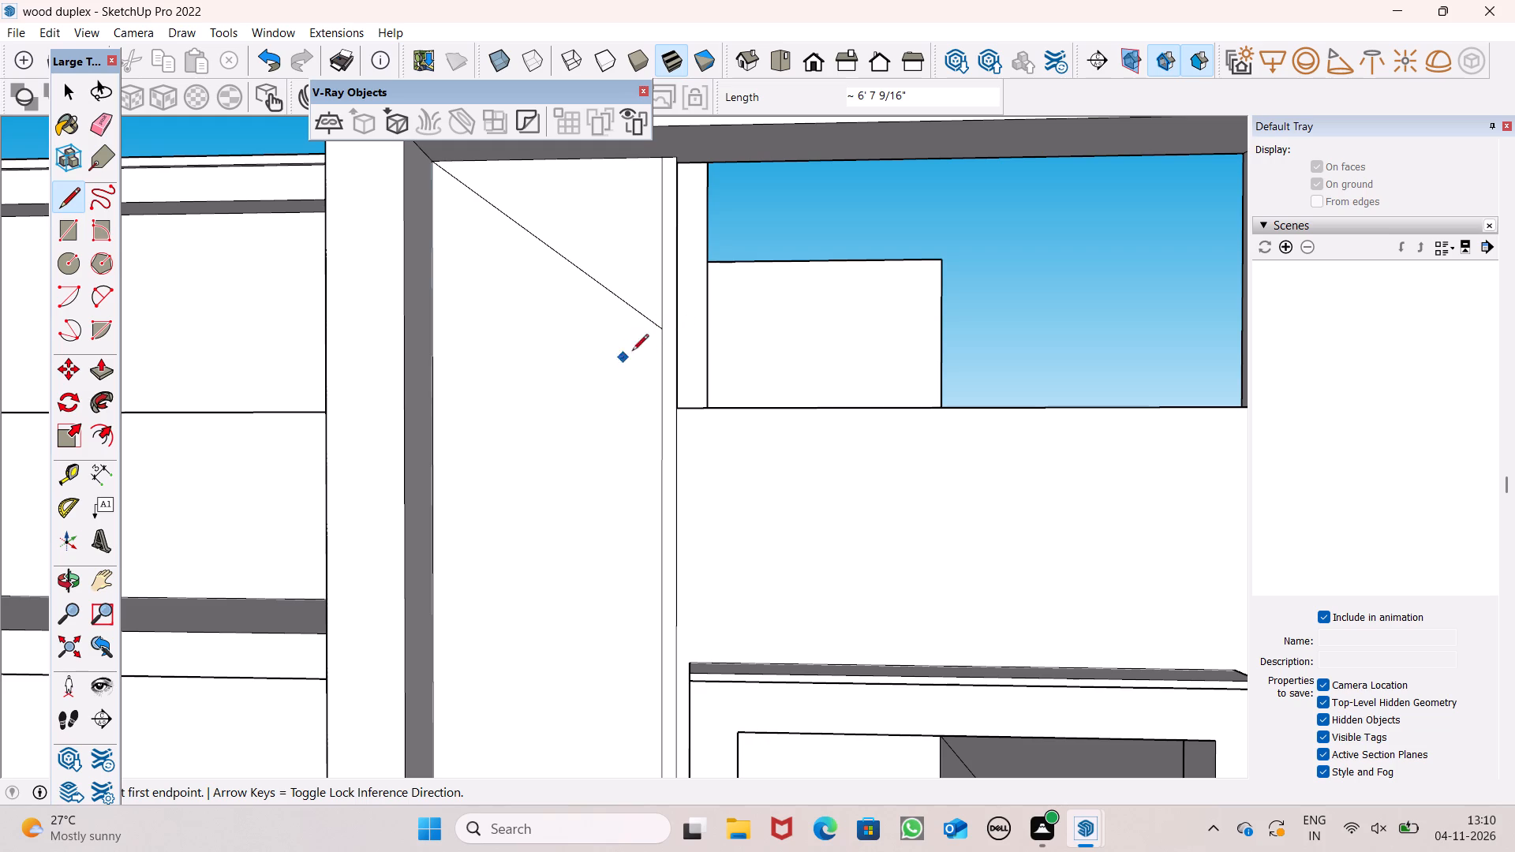
Draw a second diagonal about 6' 11 3/16" long from that line's end on the strip back down to the frame's short leg.
left_click(658, 333)
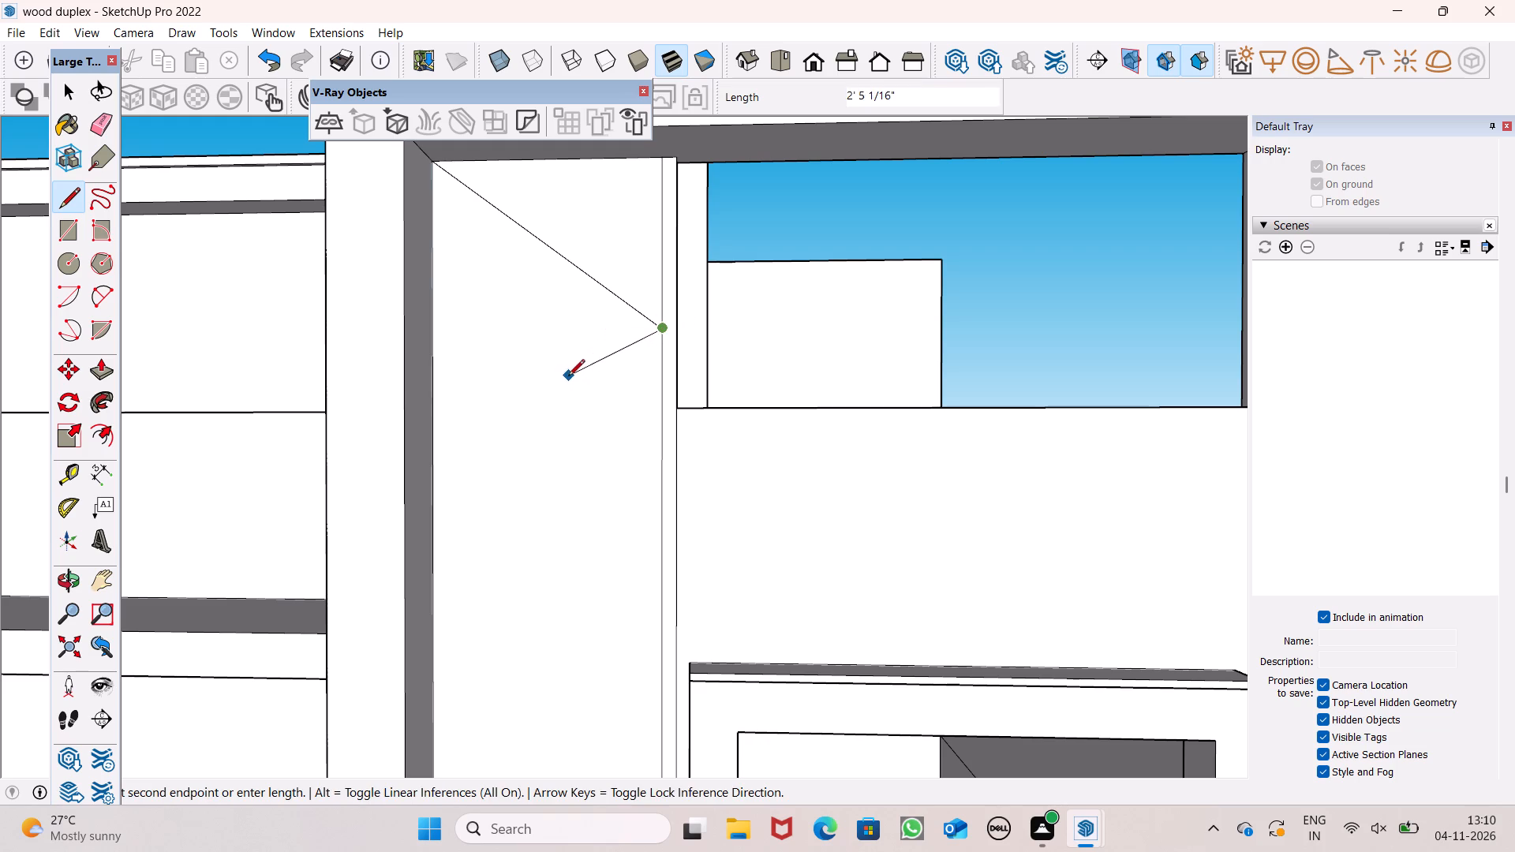
scroll(516, 387, "up", 1)
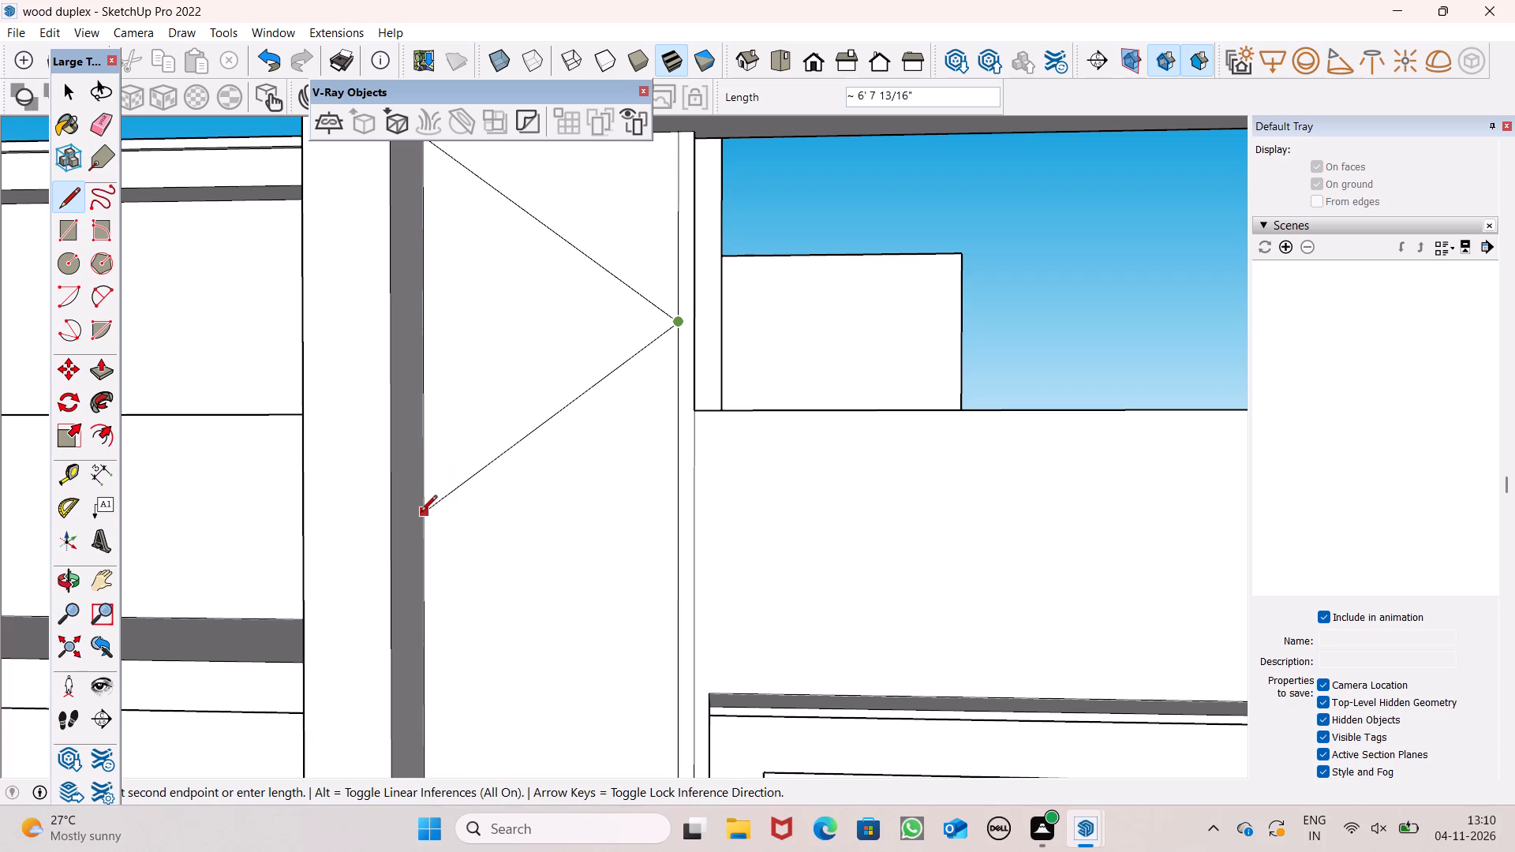
scroll(439, 471, "down", 4)
middle_click(435, 477)
scroll(448, 470, "up", 4)
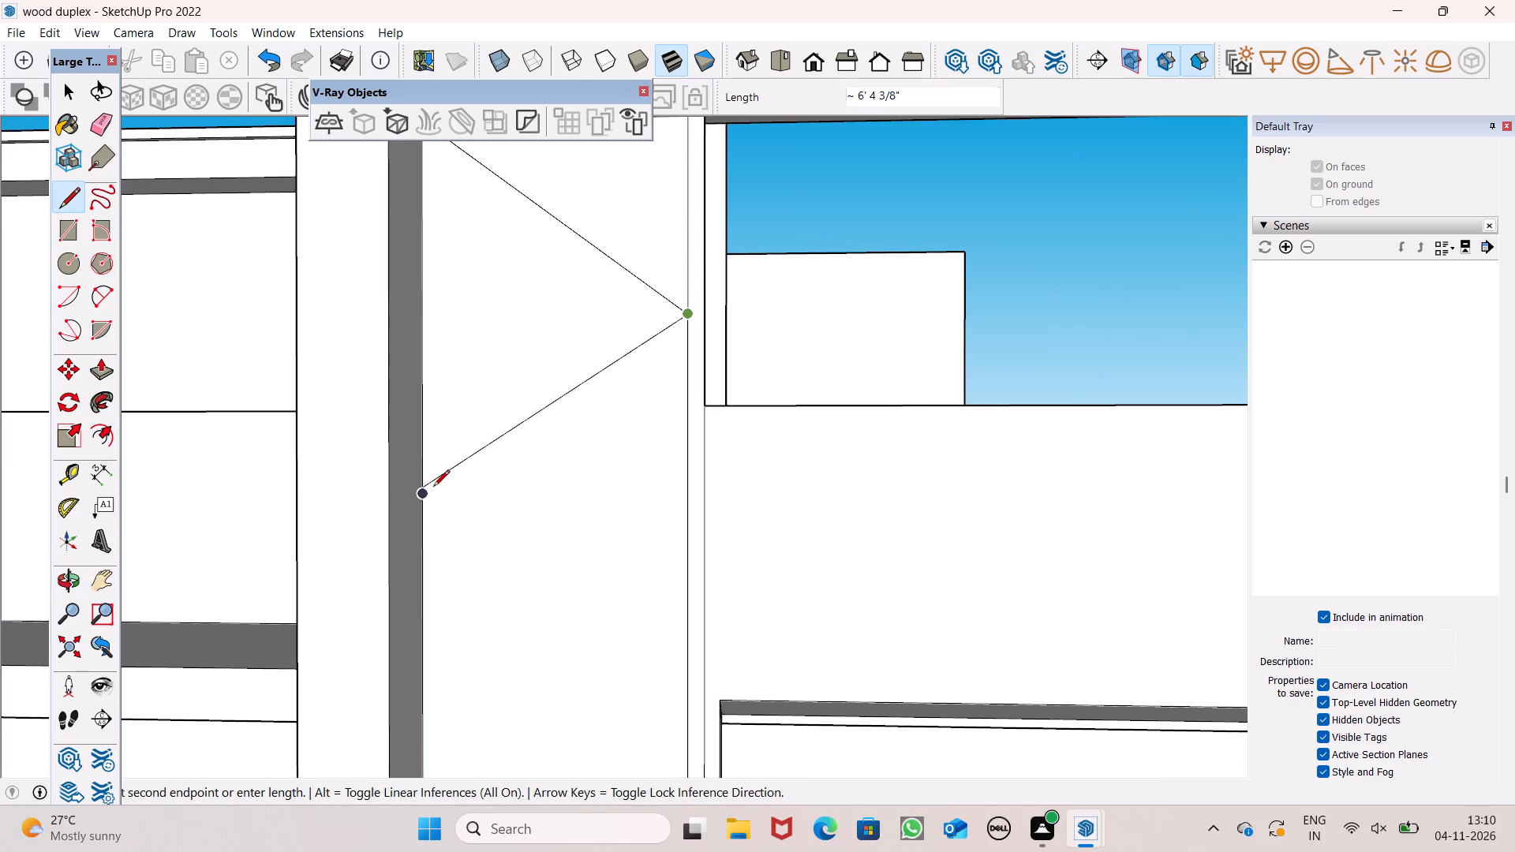
scroll(435, 460, "down", 1)
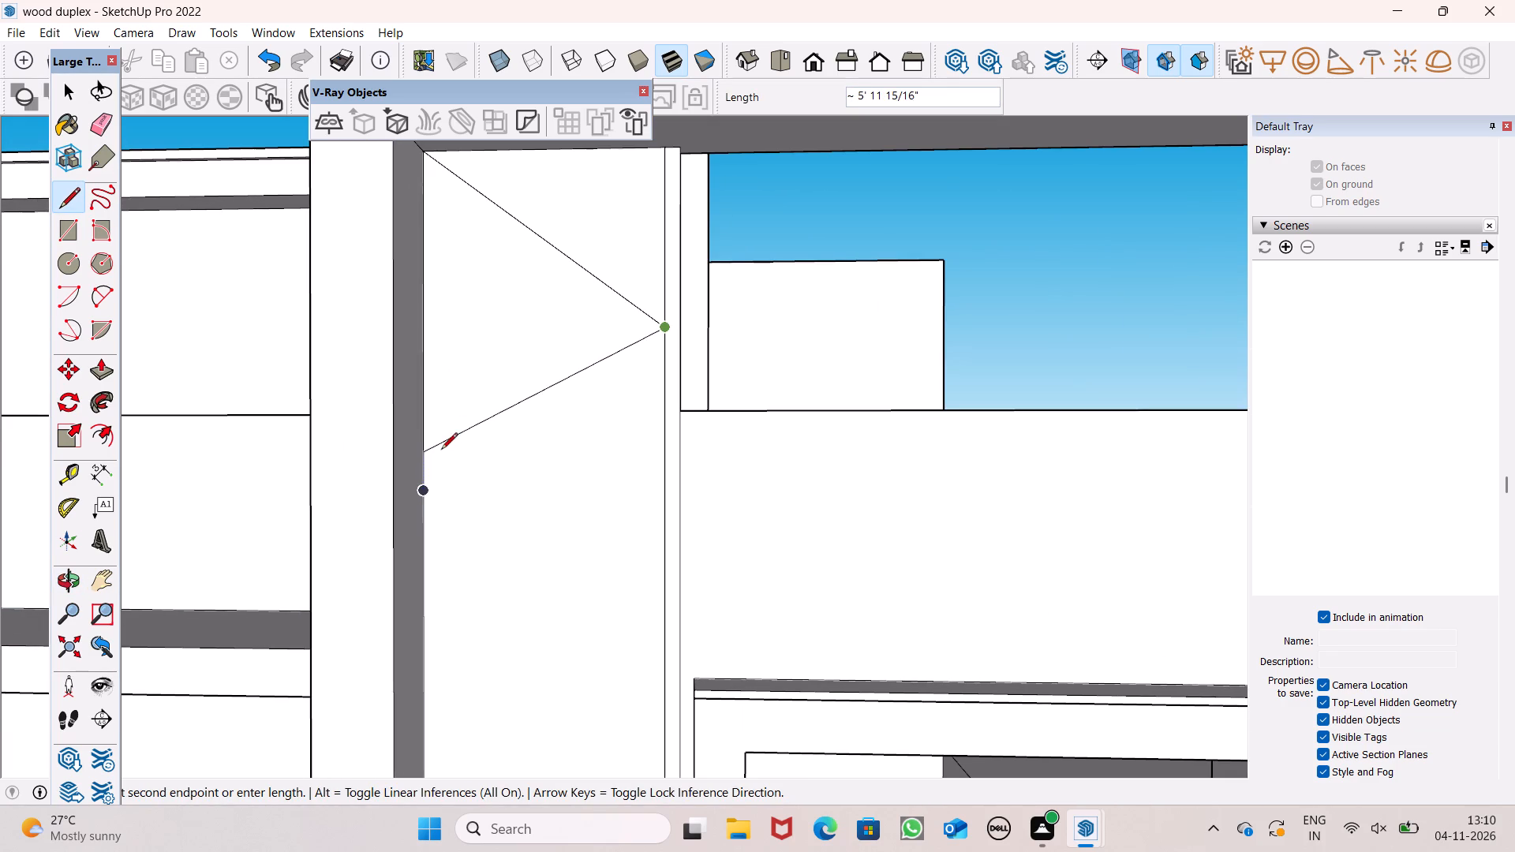
scroll(446, 447, "down", 3)
middle_click_drag(447, 448, 457, 403)
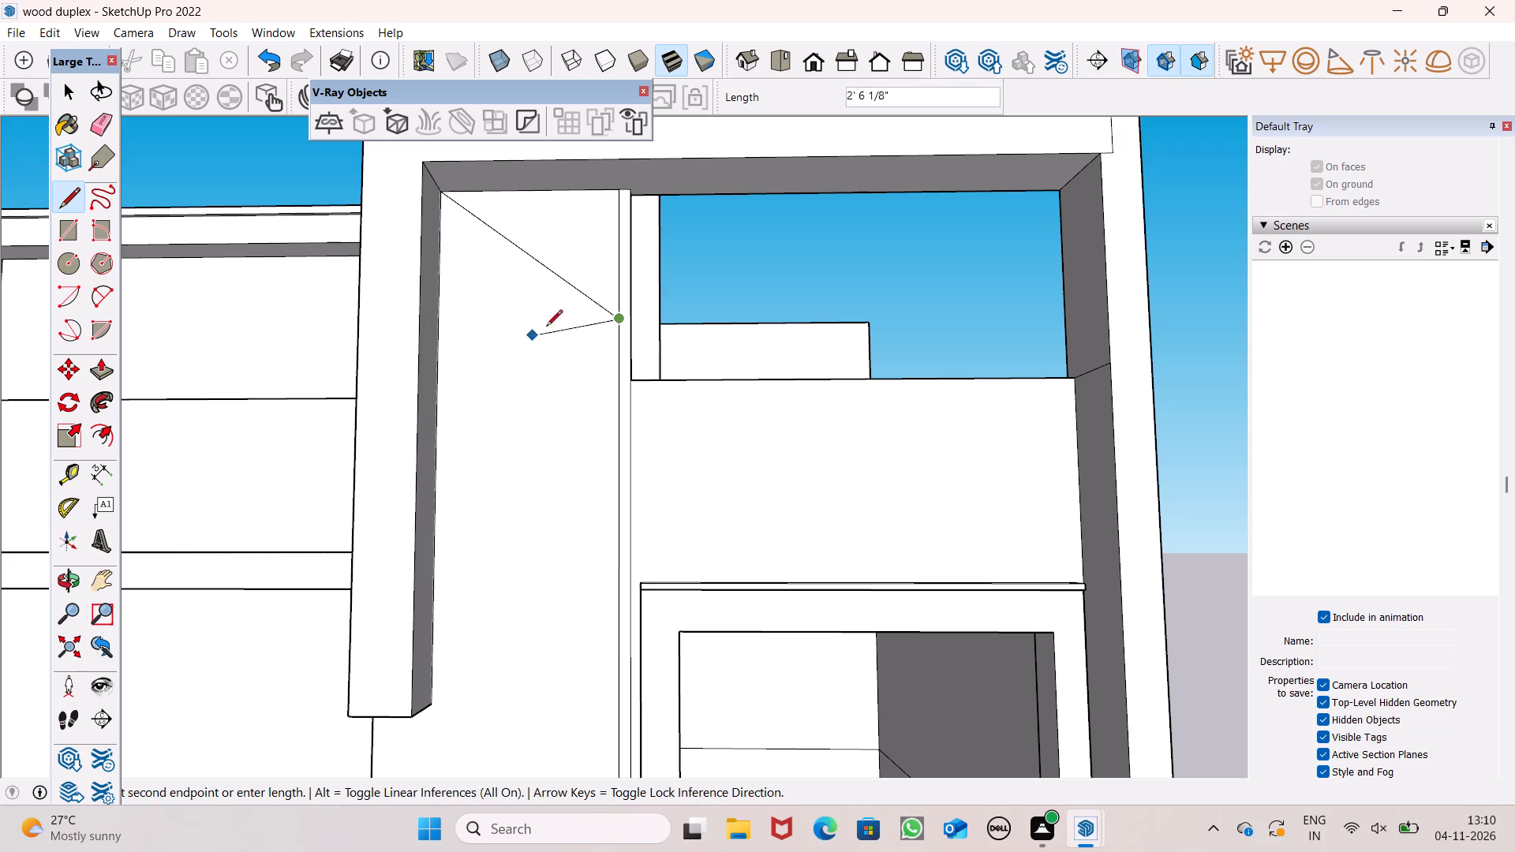
middle_click(563, 372)
scroll(563, 372, "up", 1)
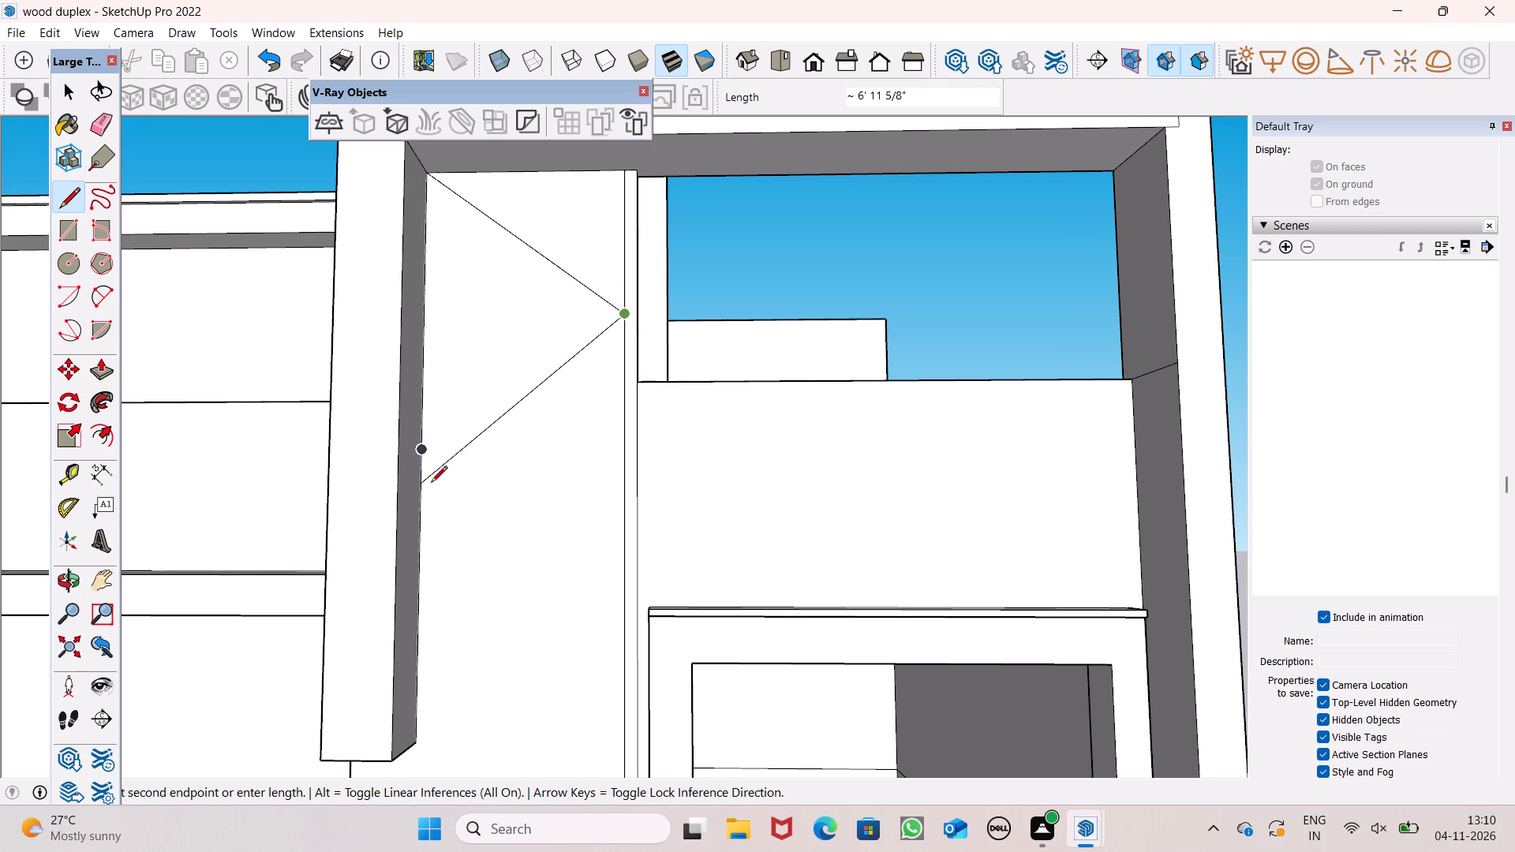
left_click(426, 481)
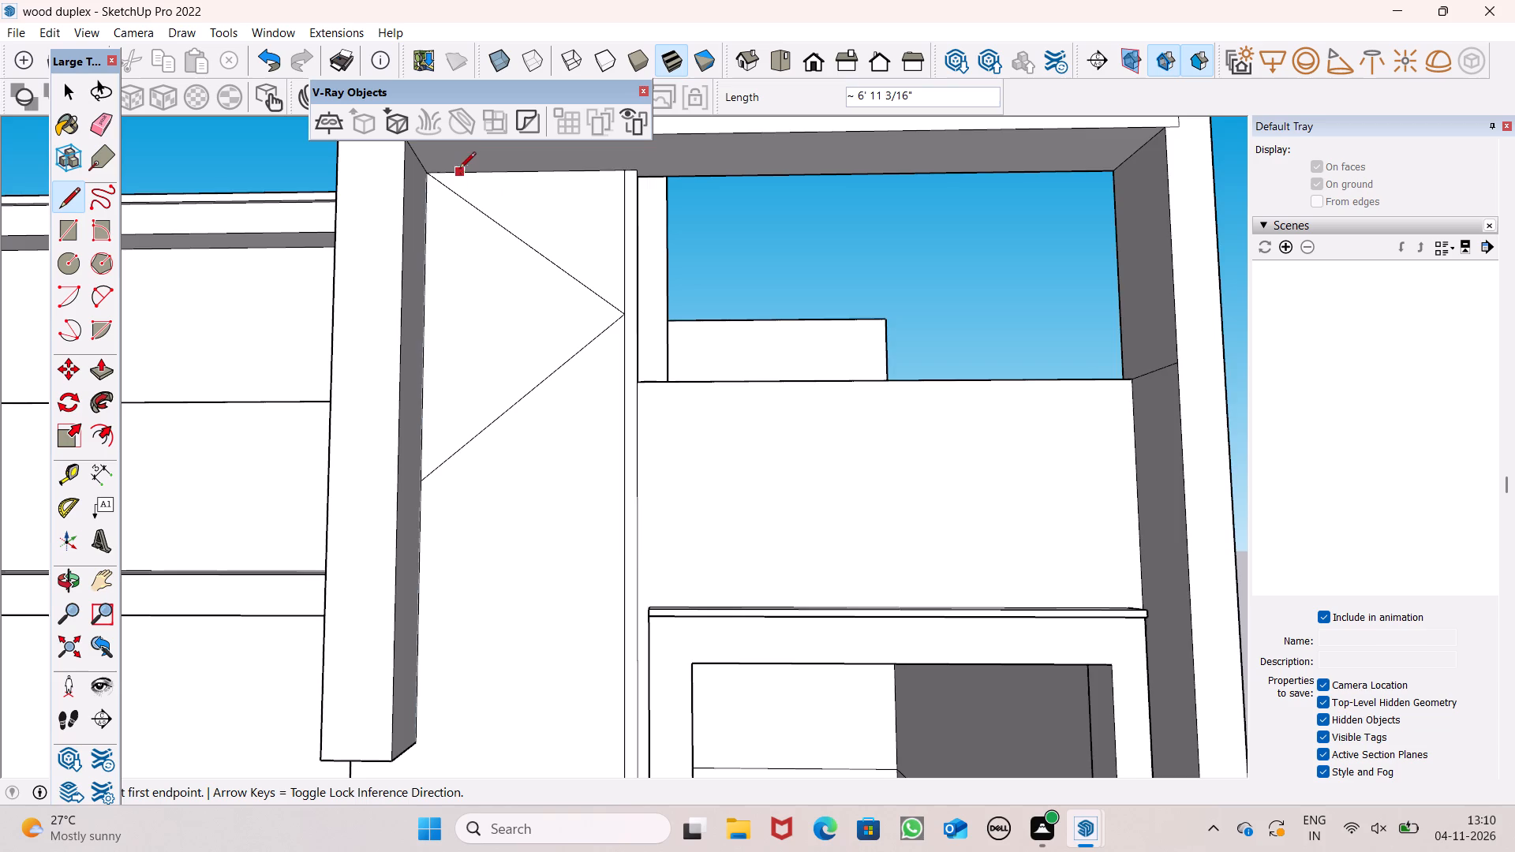
Draw an inner line about 5' 10 1/4" long parallel to the upper diagonal, from the short leg just below the corner, stopping before the strip.
scroll(459, 176, "down", 1)
middle_click_drag(467, 198, 467, 297)
scroll(425, 189, "down", 4)
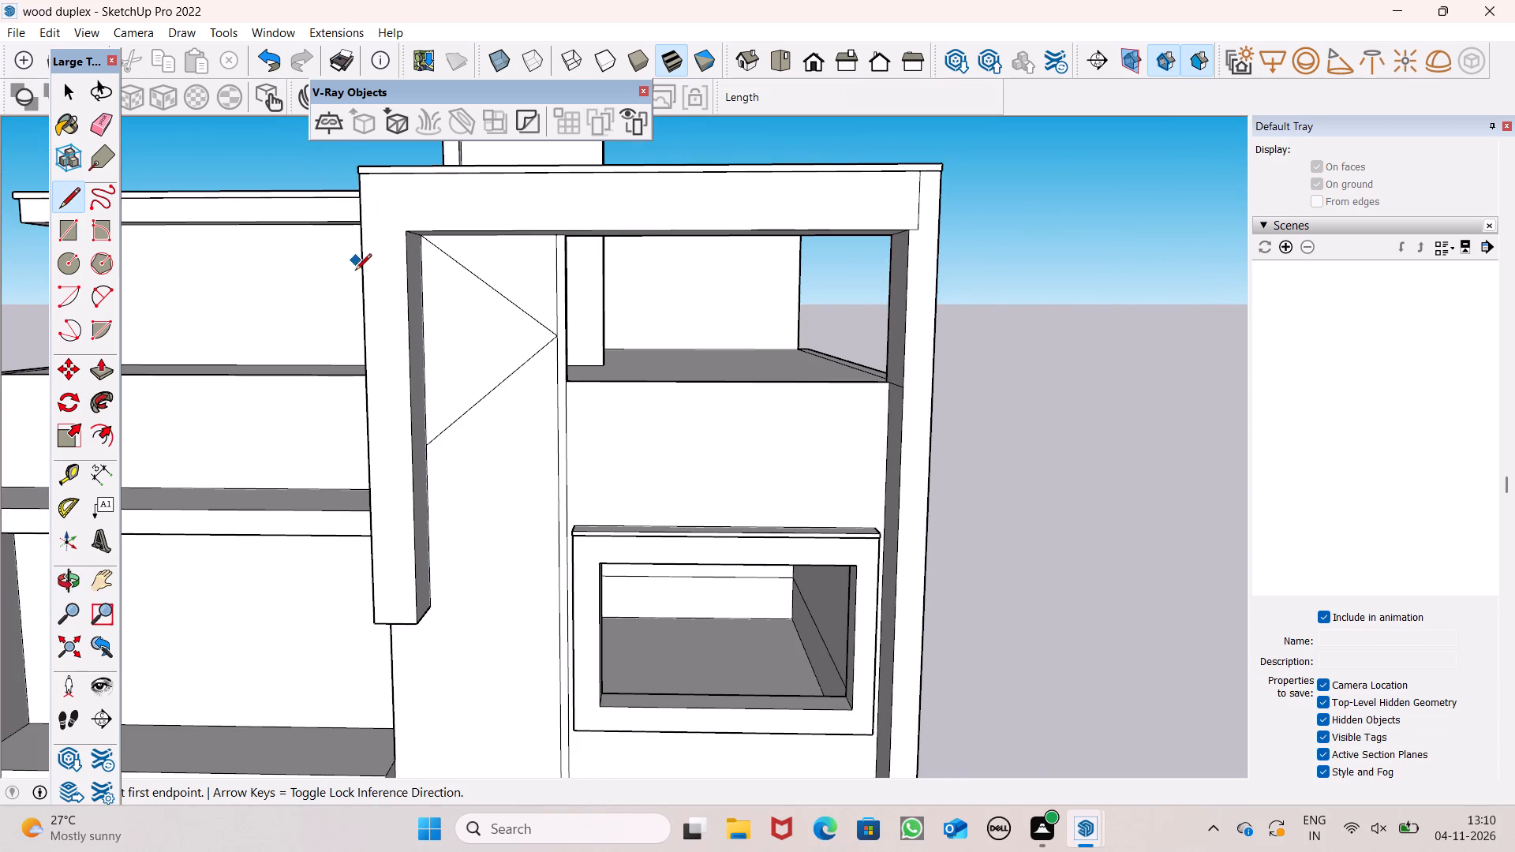
key("F18")
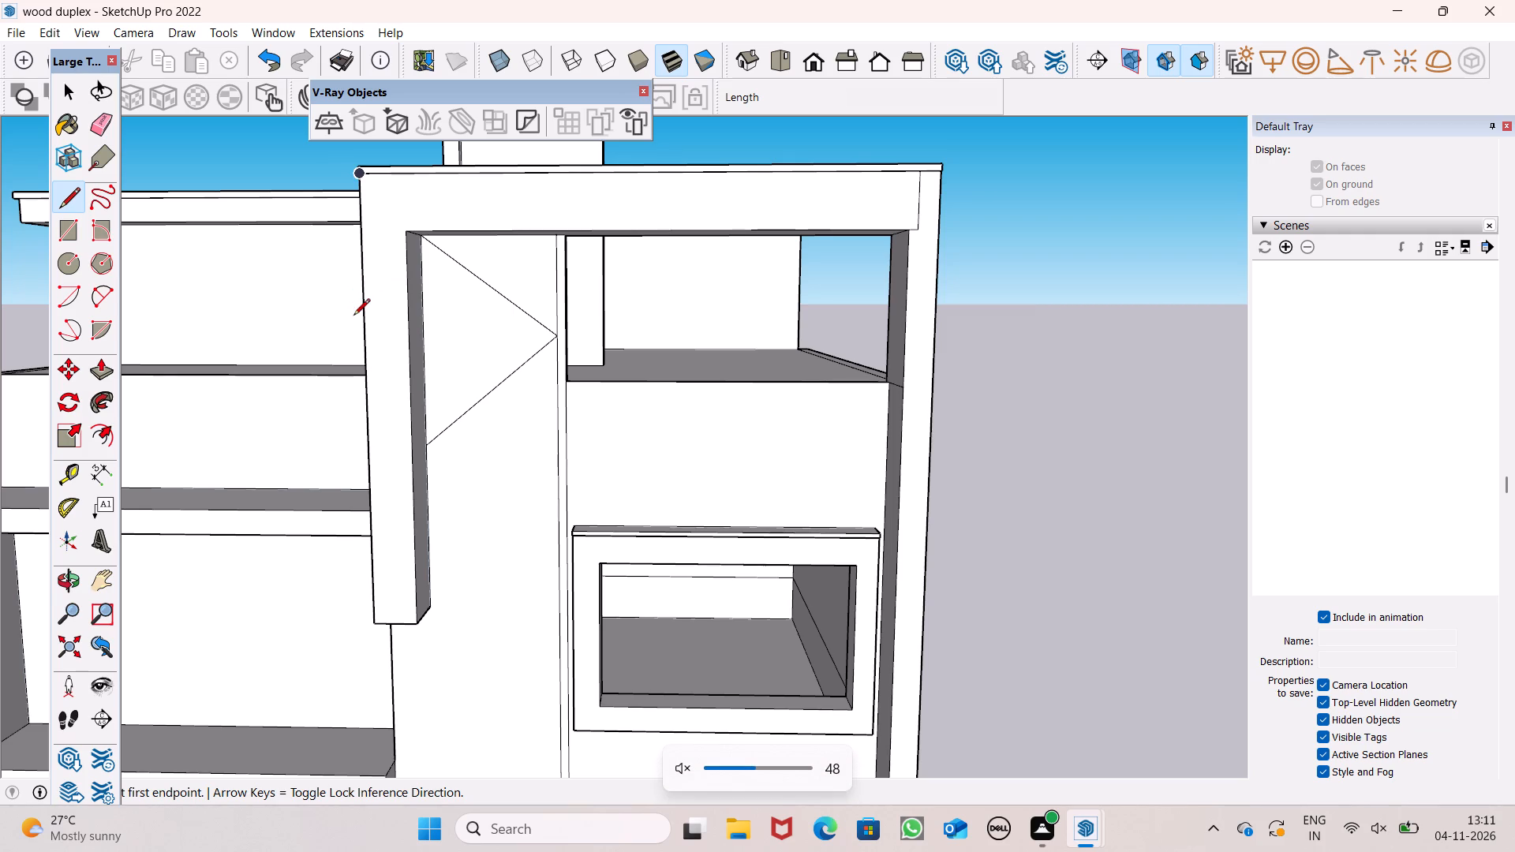
scroll(479, 294, "down", 1)
middle_click_drag(493, 324, 500, 323)
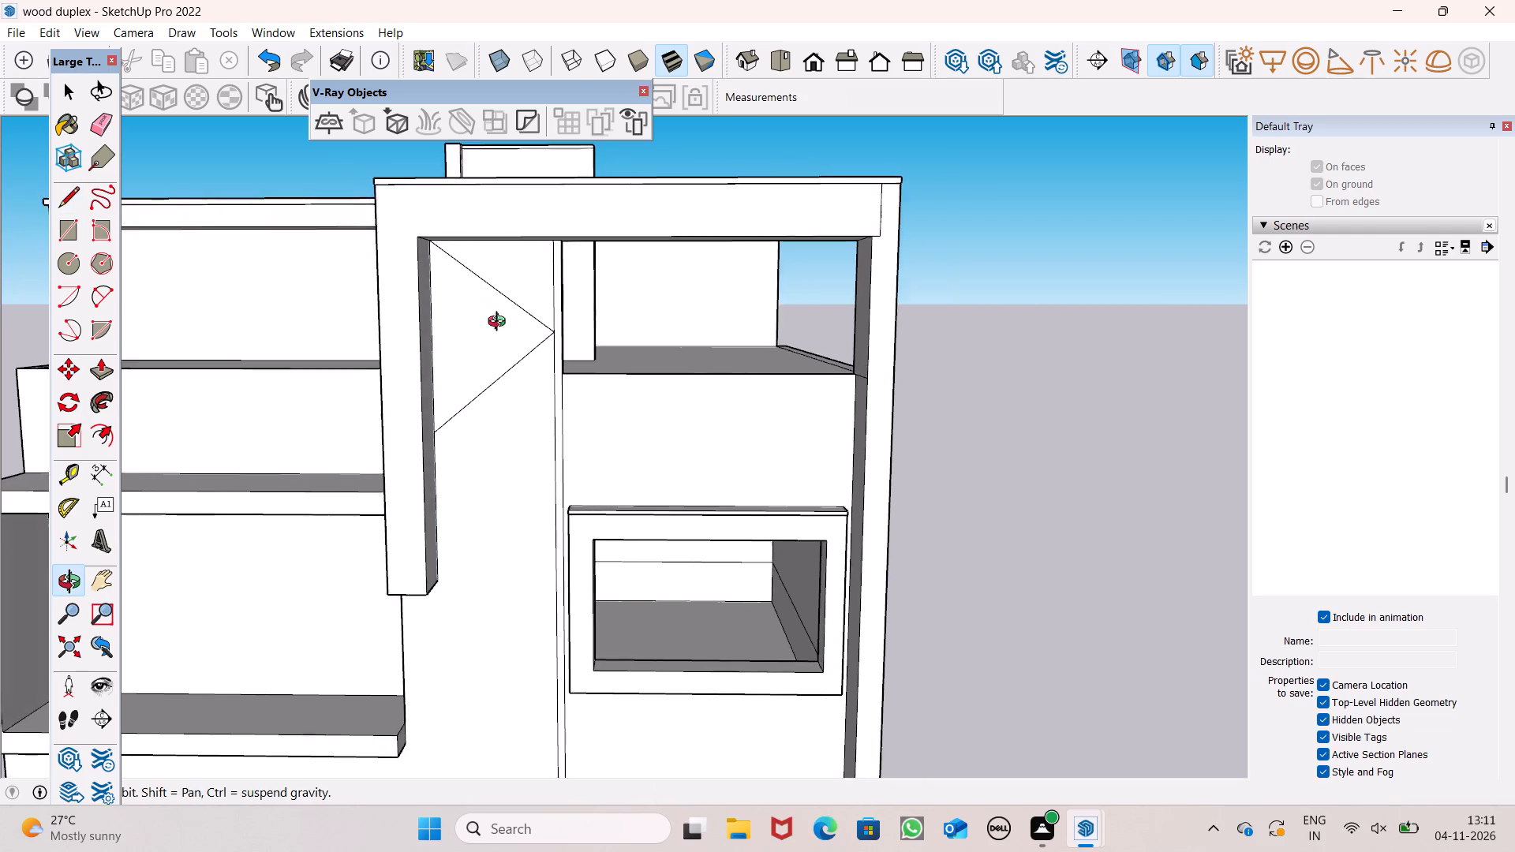
middle_click_drag(500, 323, 562, 245)
scroll(552, 174, "up", 6)
scroll(473, 233, "down", 2)
middle_click_drag(614, 297, 548, 319)
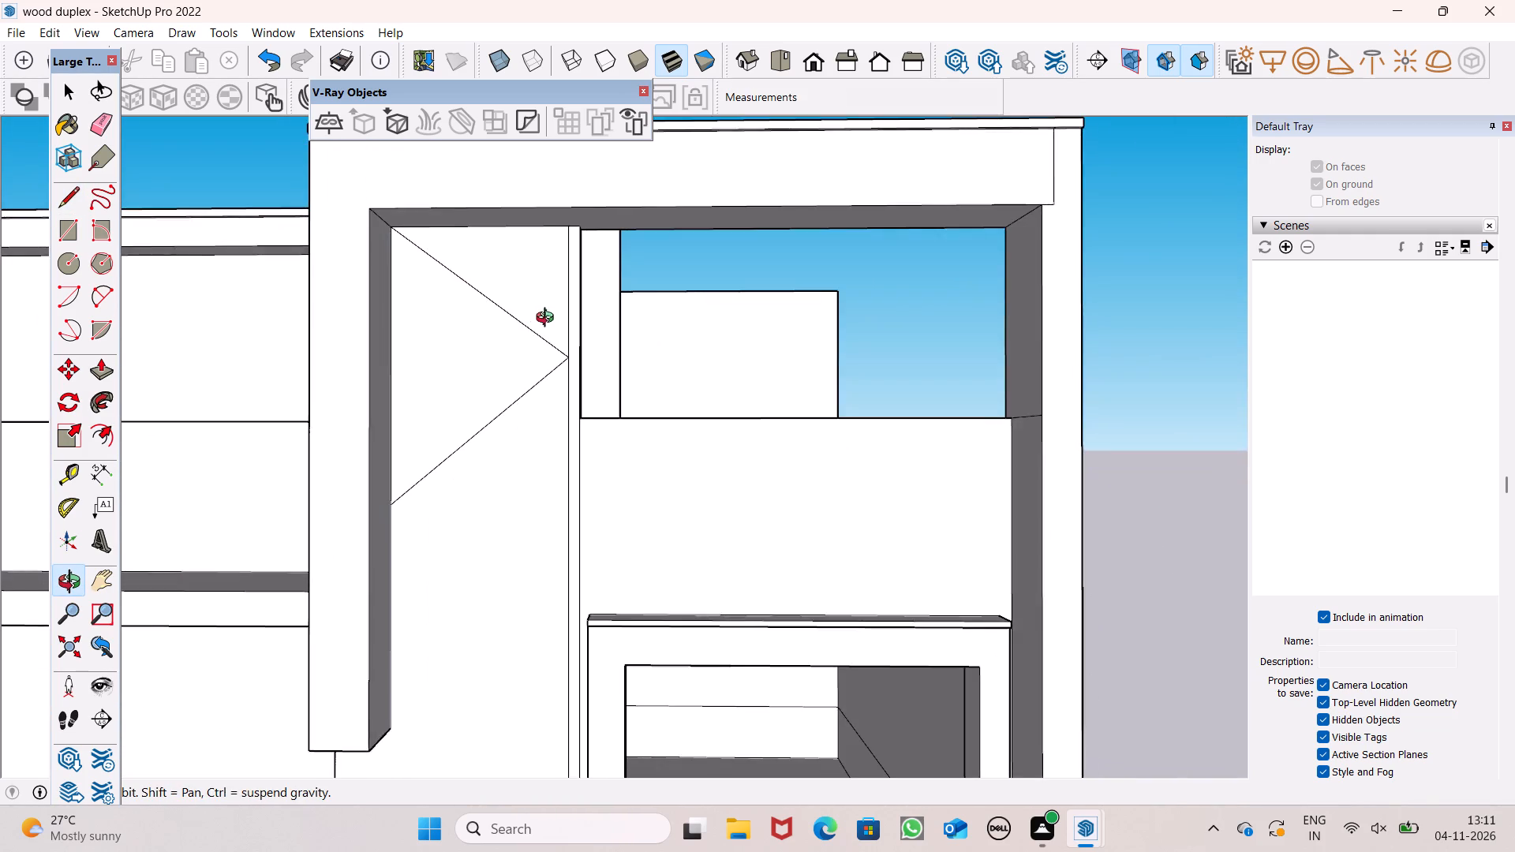
middle_click_drag(548, 319, 548, 311)
scroll(448, 277, "up", 6)
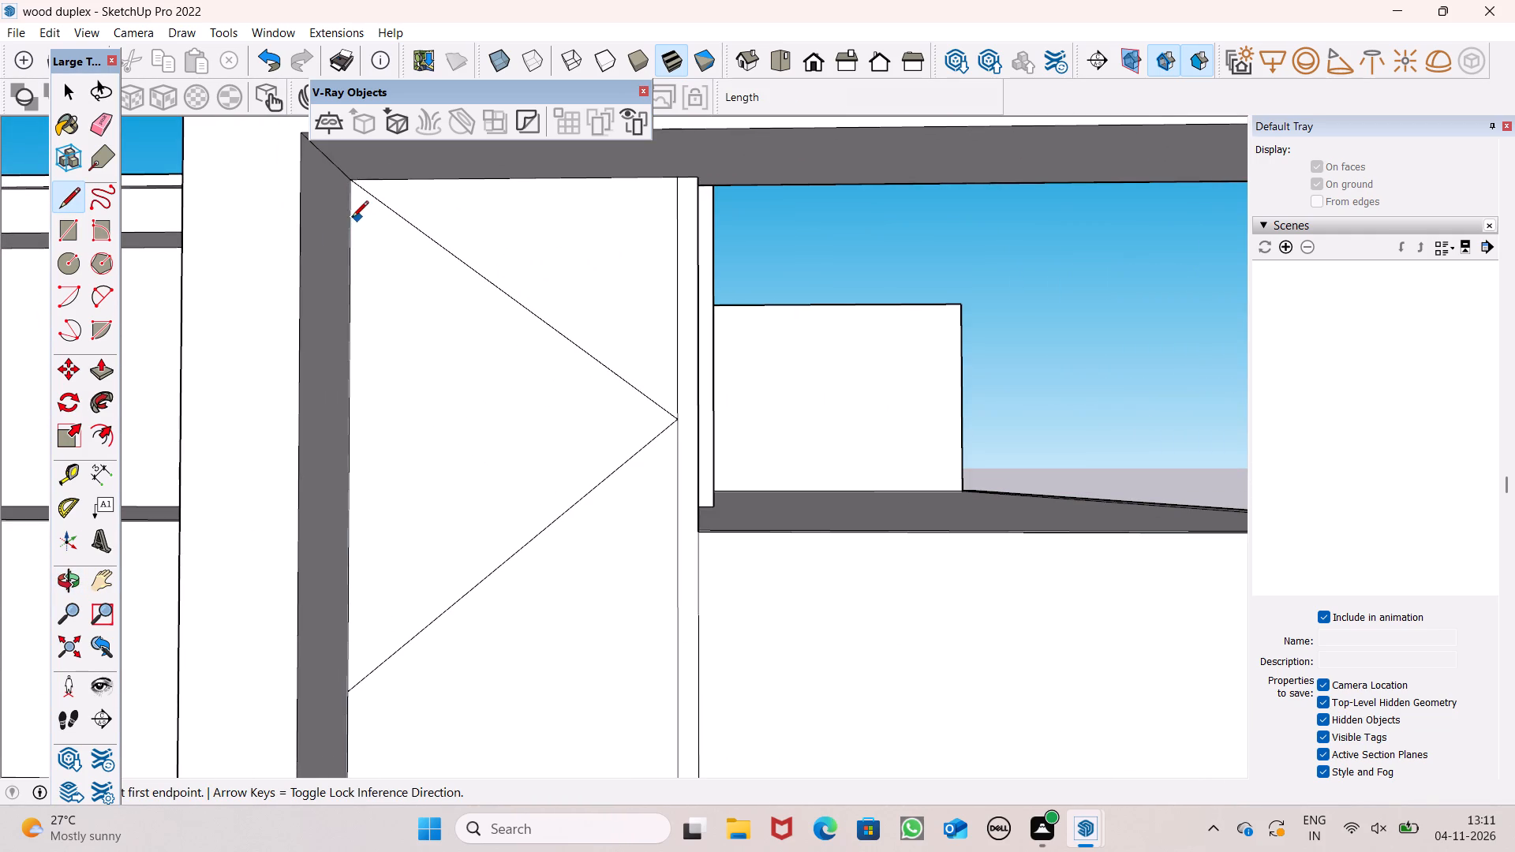
scroll(351, 213, "up", 1)
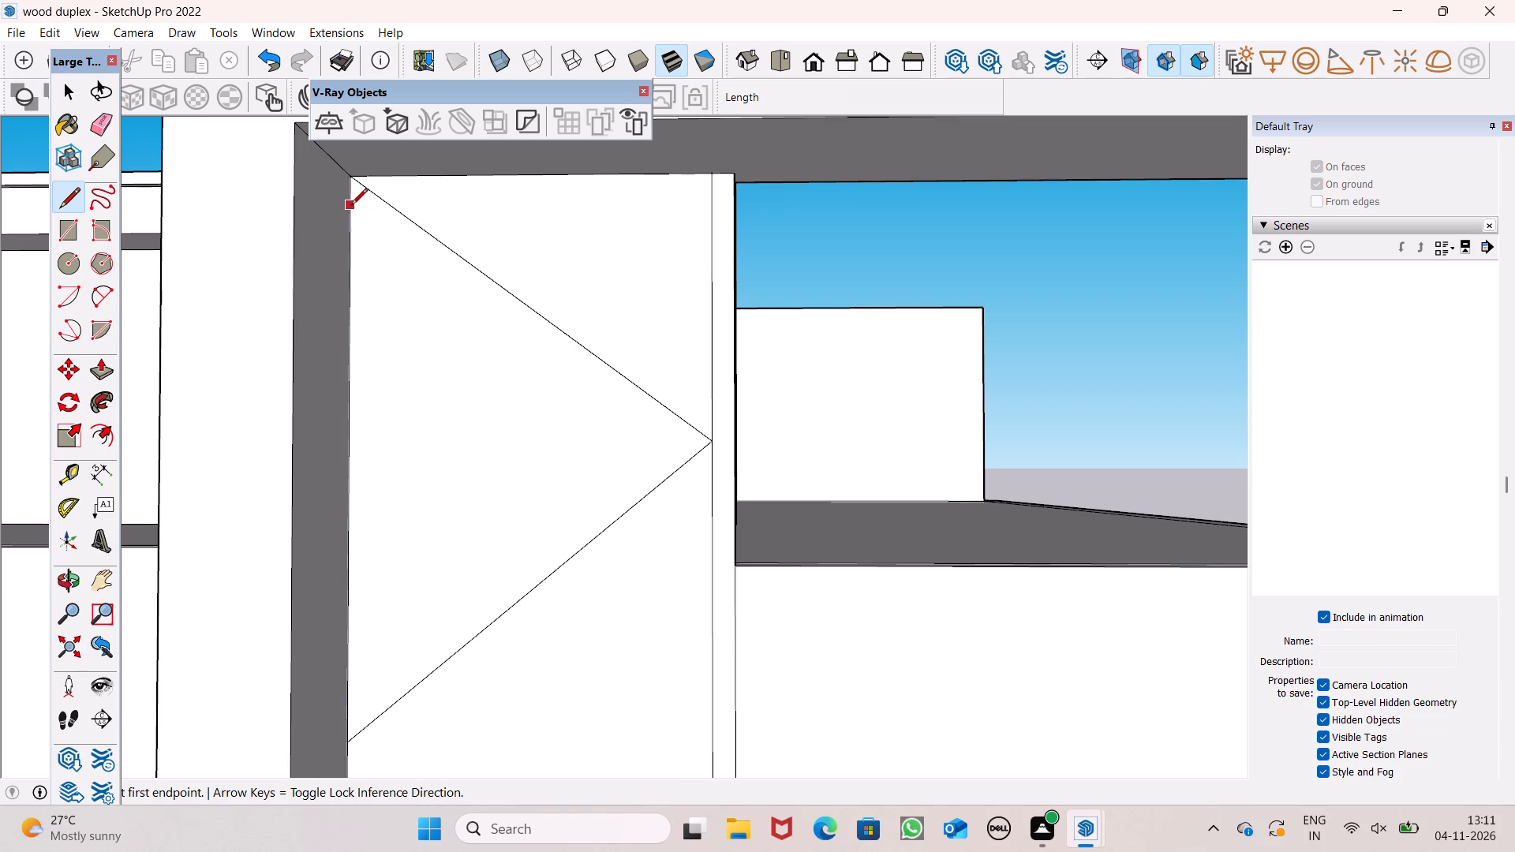
left_click(354, 208)
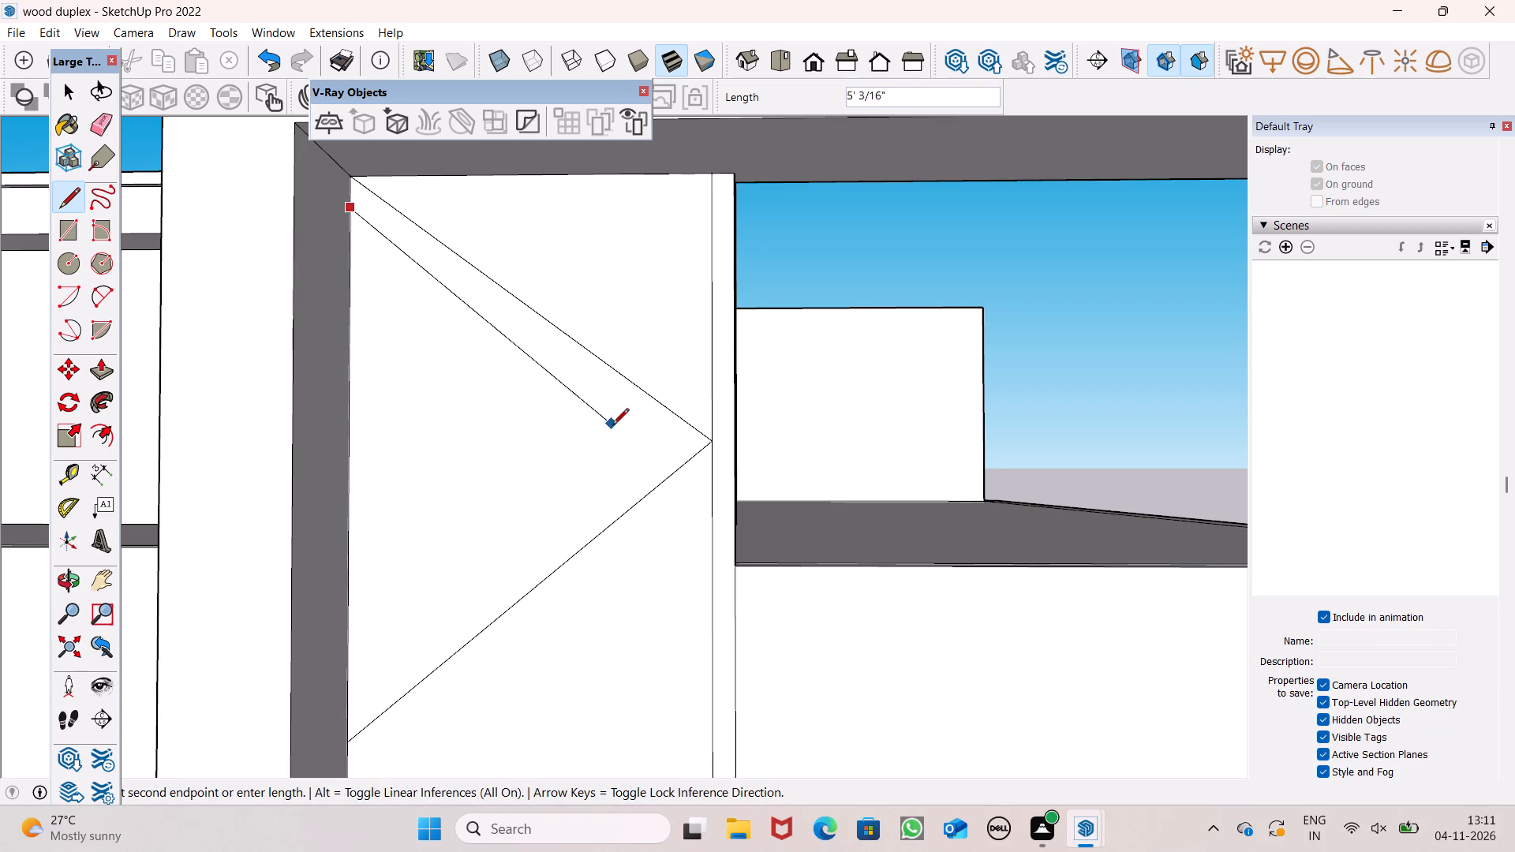
left_click(671, 439)
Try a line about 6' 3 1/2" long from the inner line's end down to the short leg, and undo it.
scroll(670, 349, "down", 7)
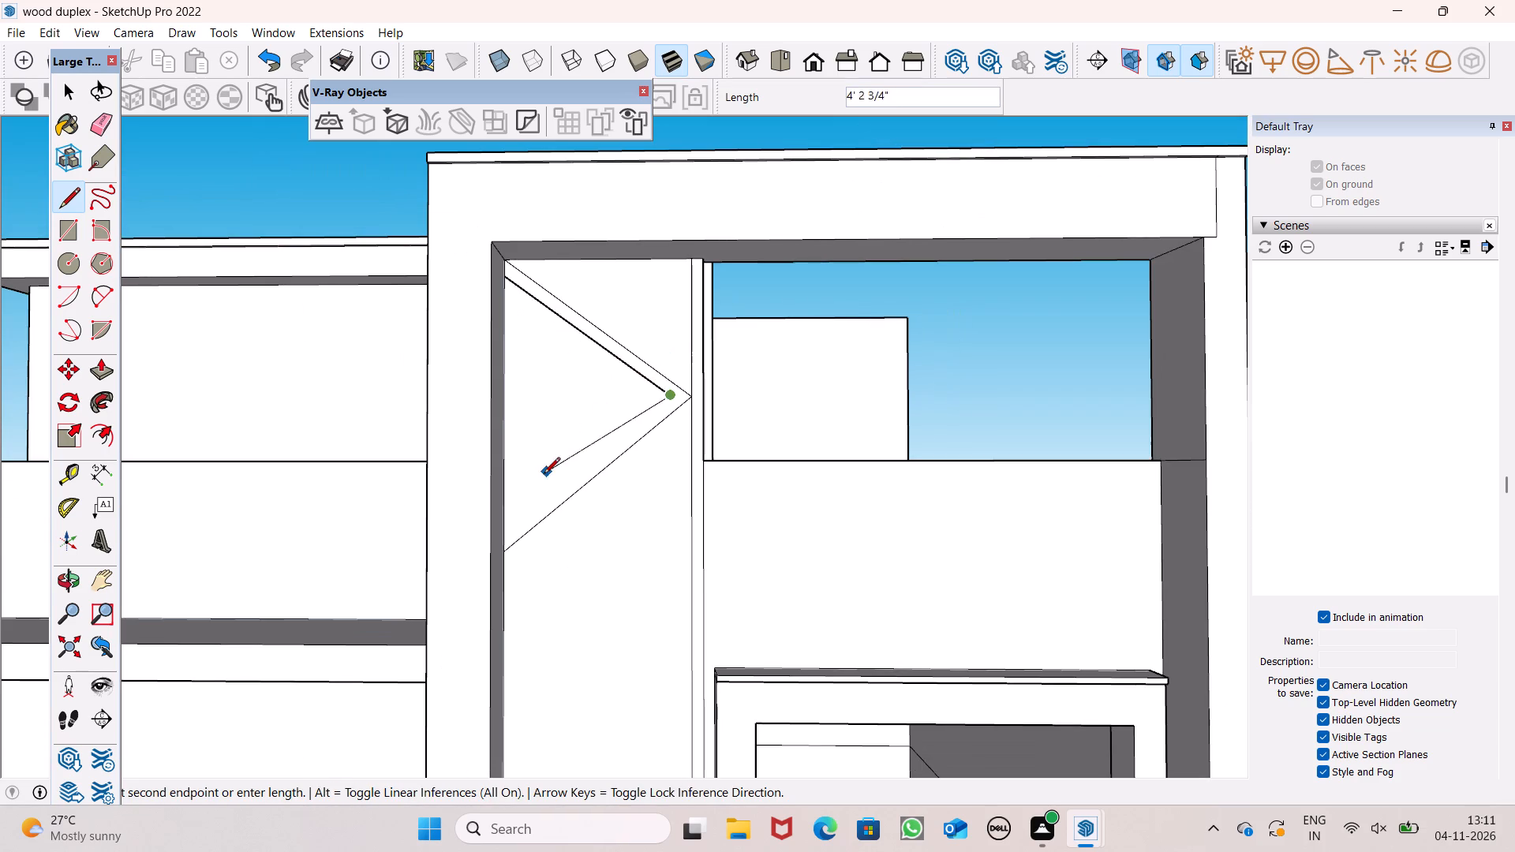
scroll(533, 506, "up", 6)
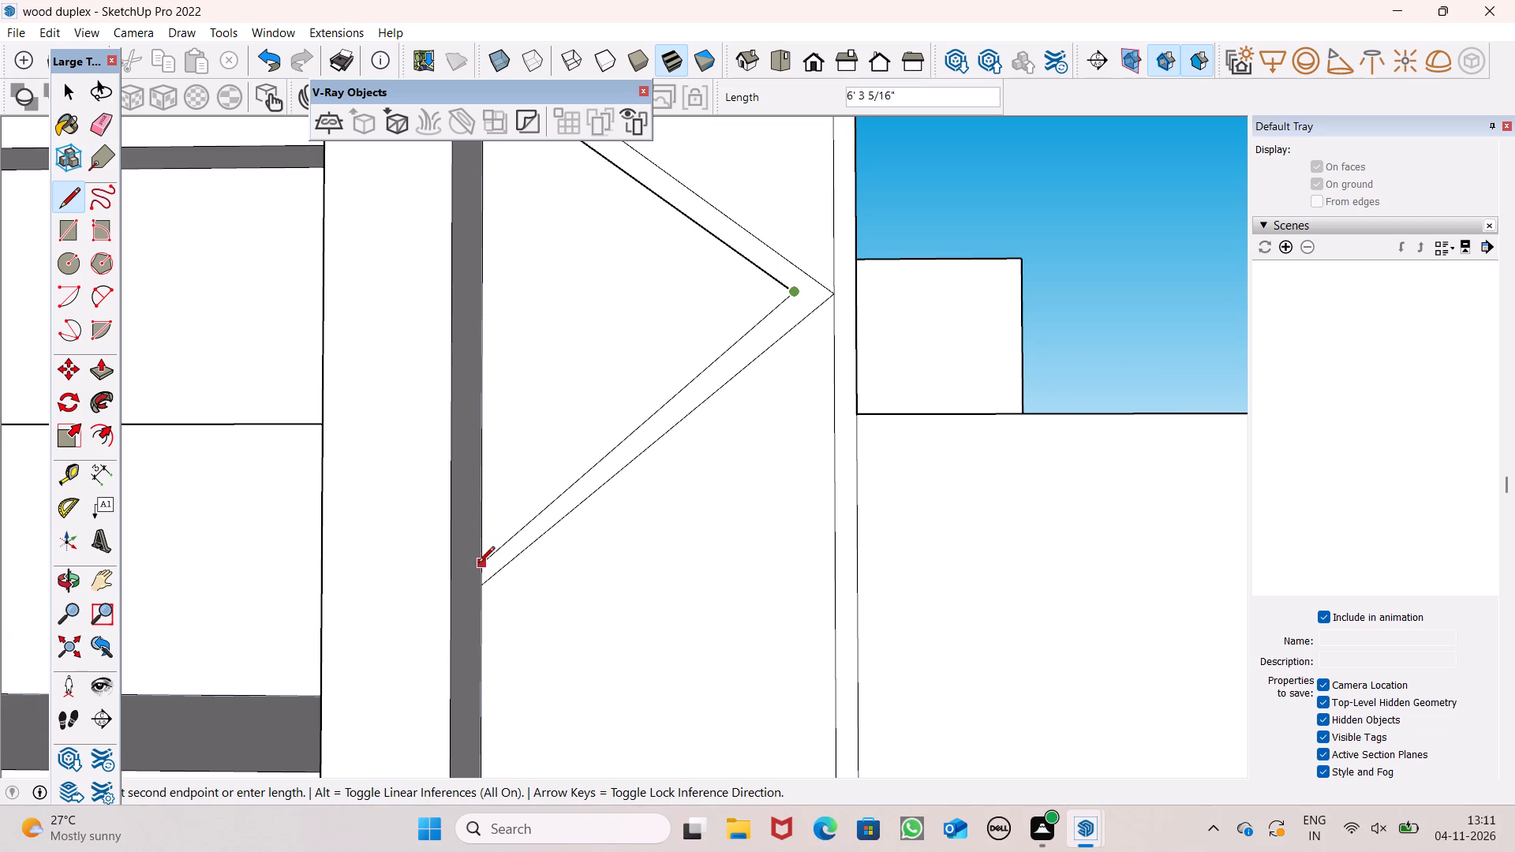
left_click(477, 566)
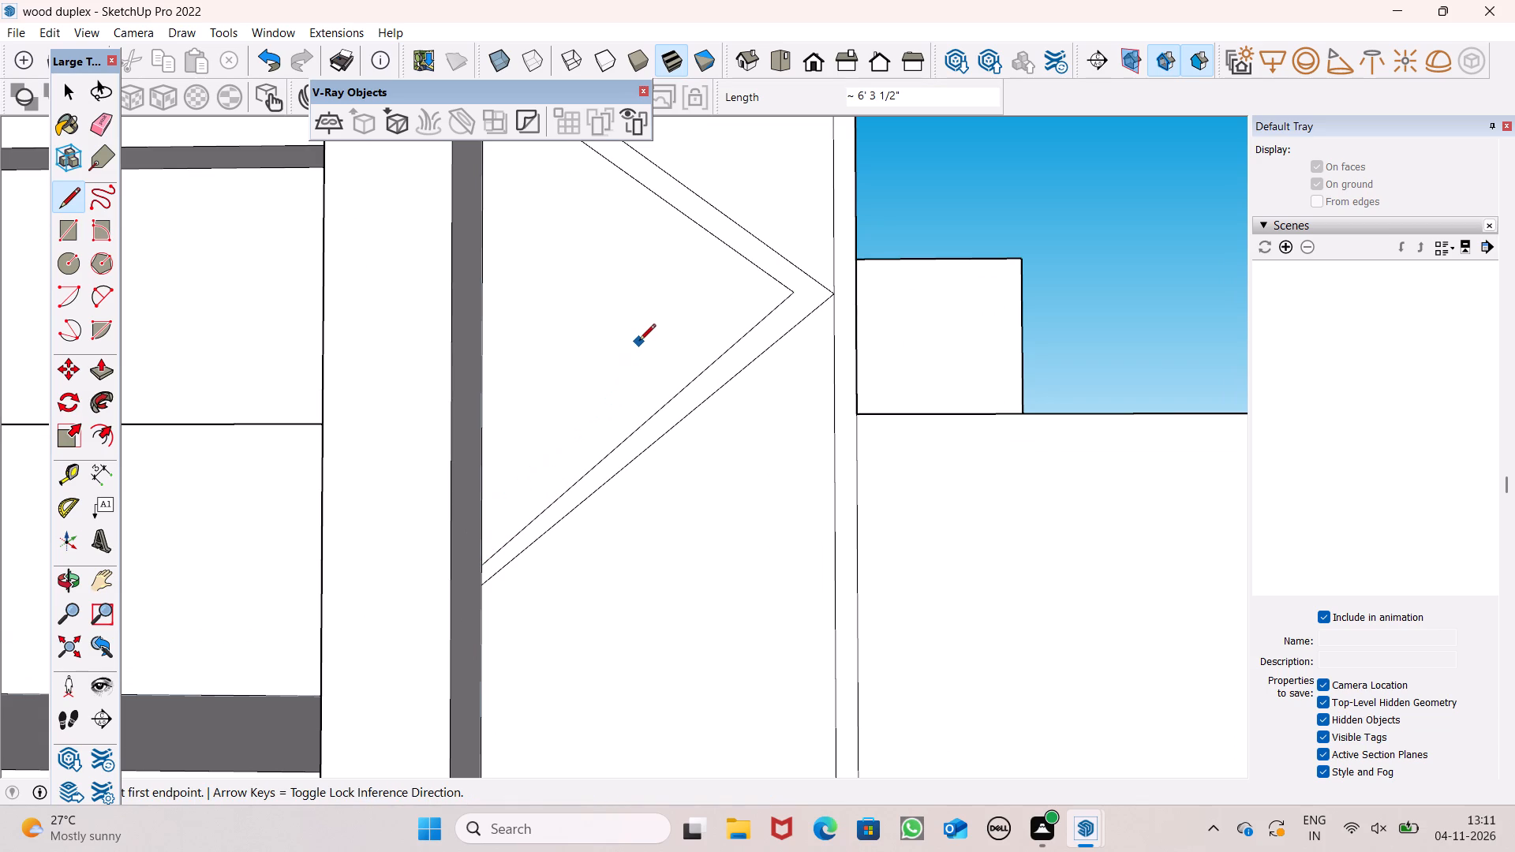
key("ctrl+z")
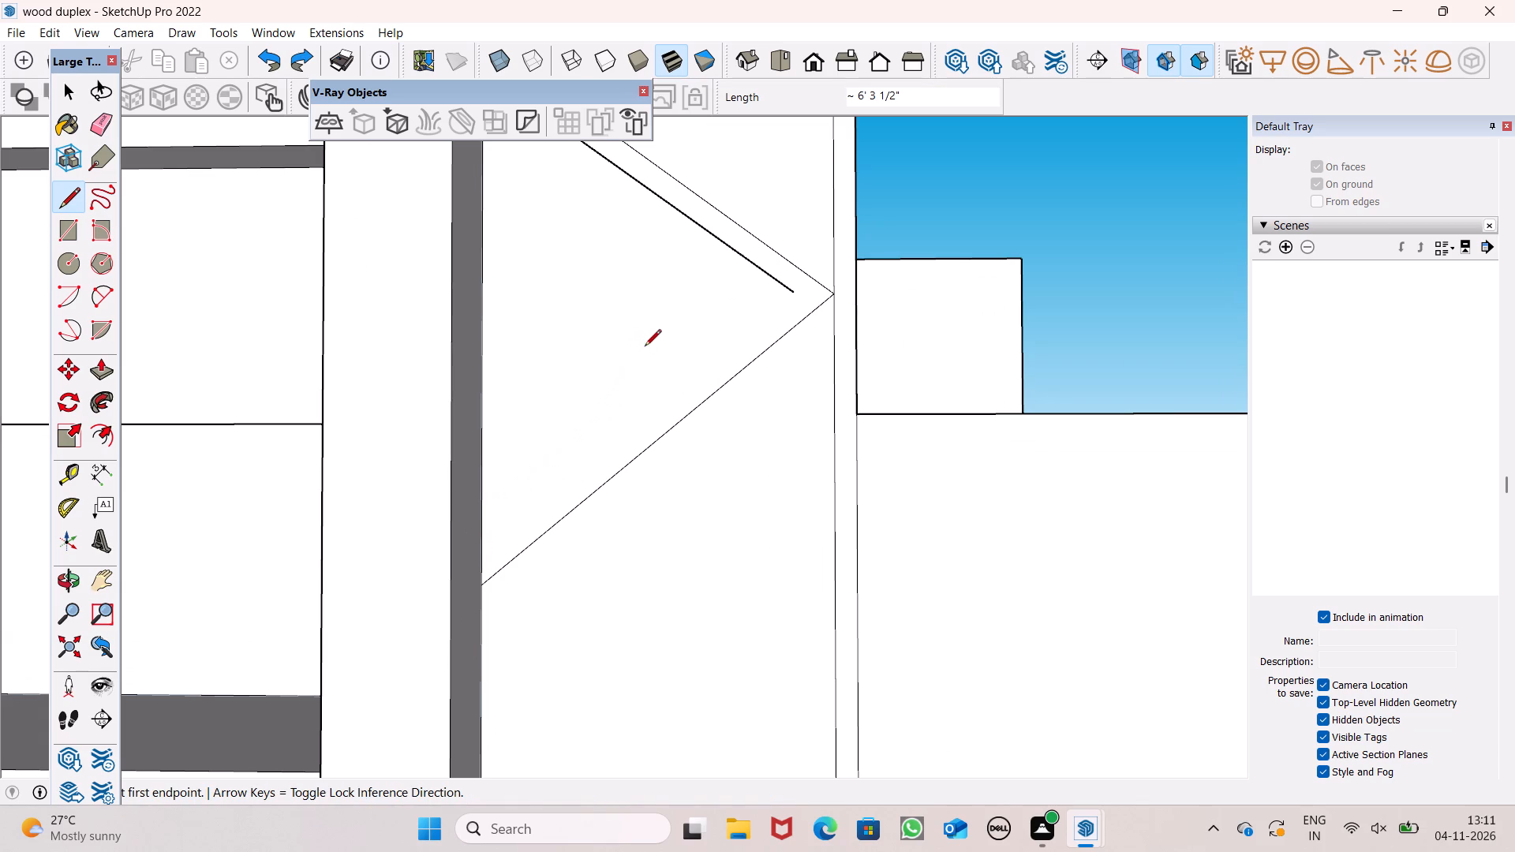
Draw the lower inner line about 6' 2 1/8" long from the upper inner line's end to the short leg, just above the outer diagonal.
left_click(791, 296)
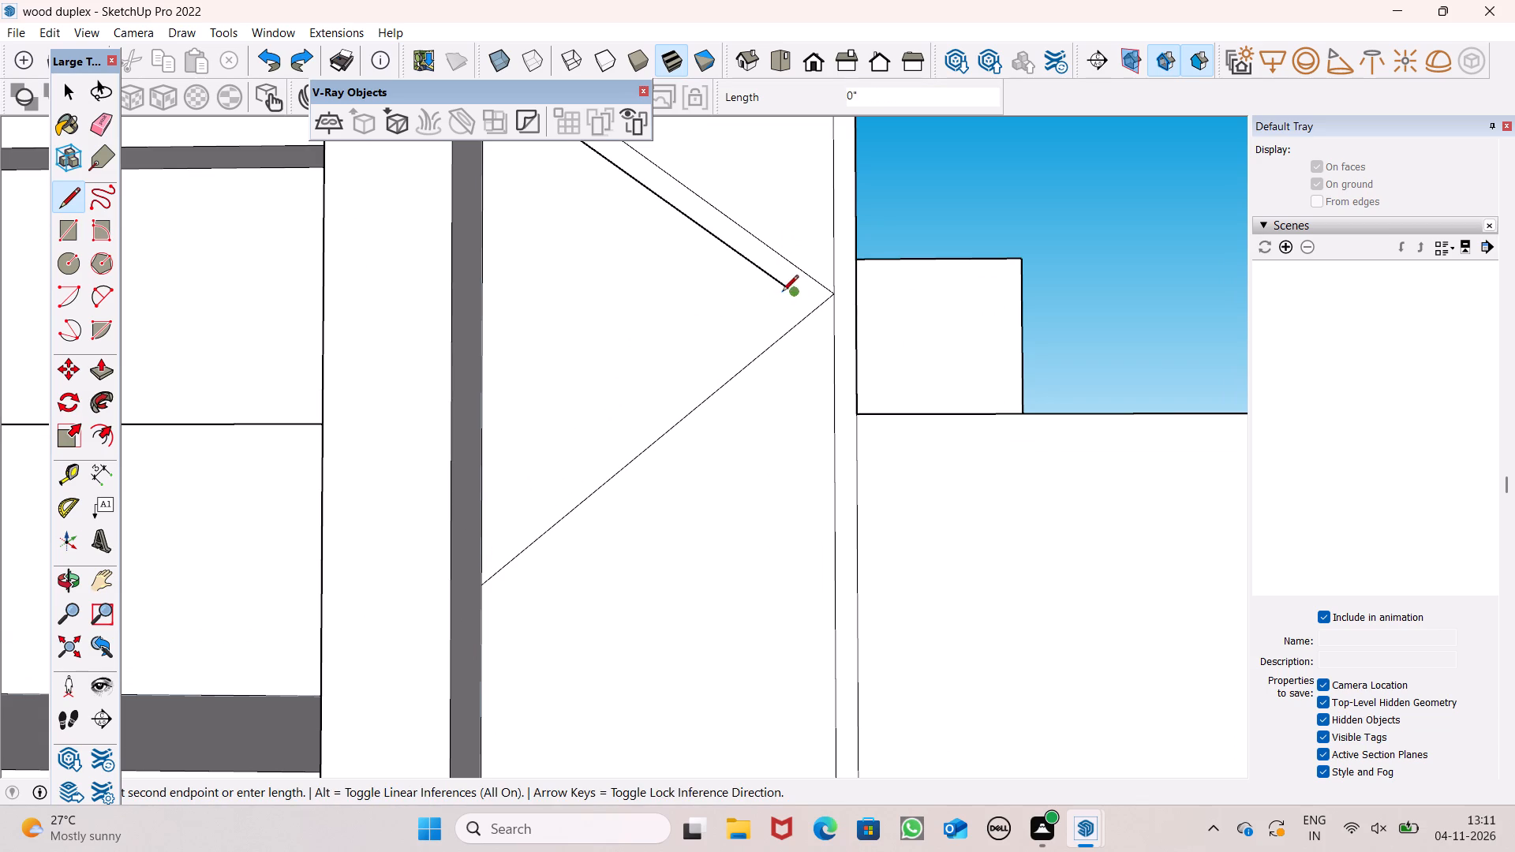
left_click(481, 554)
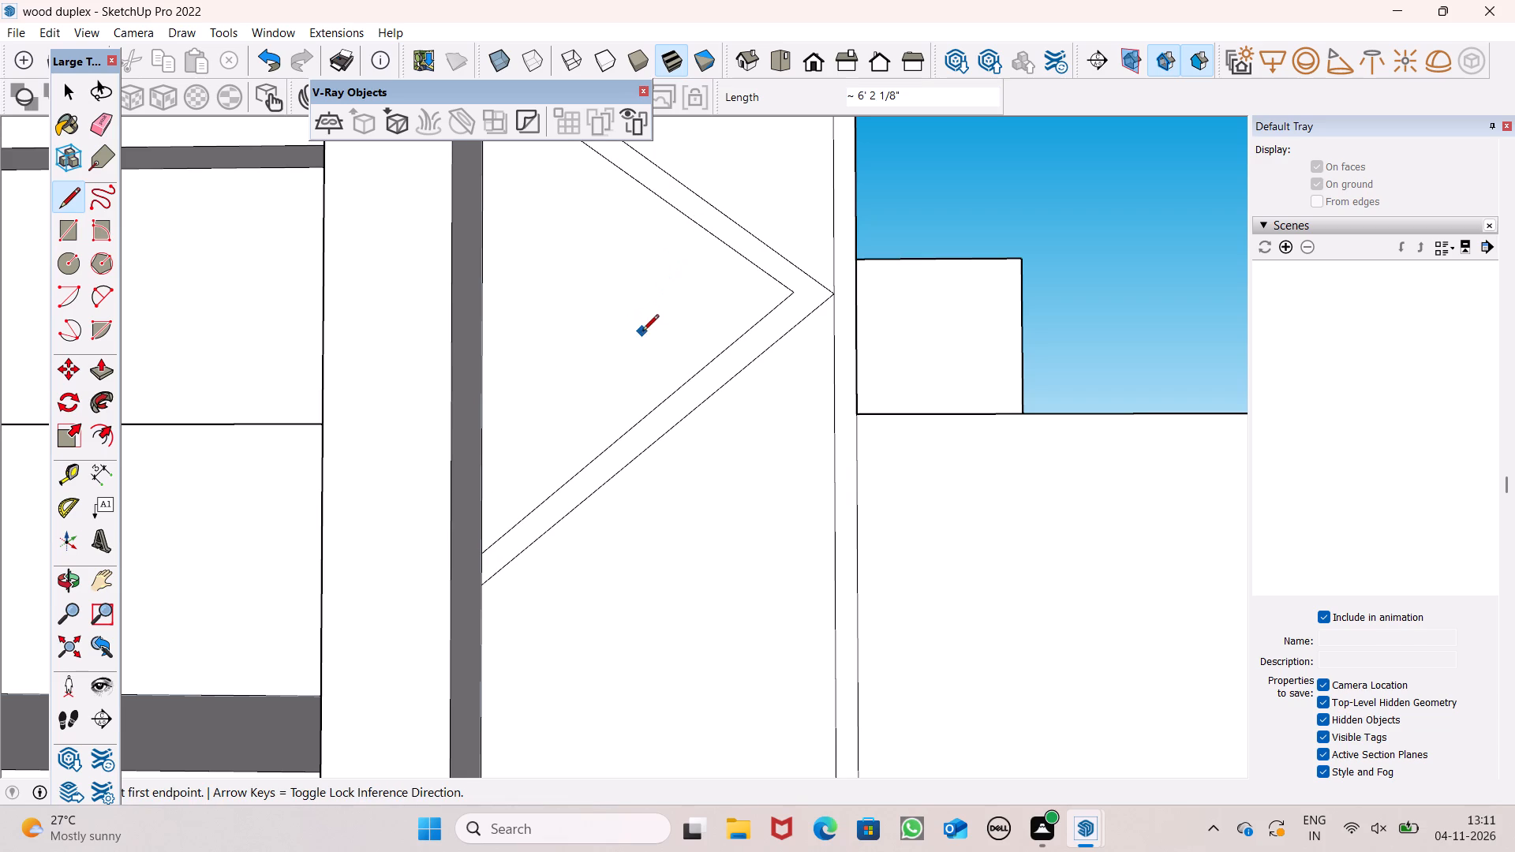
Draw a descending diagonal about 5' 7 5/16" long from the lower outer diagonal, near the short leg, to the thin strip's edge.
scroll(647, 375, "down", 1)
scroll(738, 302, "down", 6)
scroll(686, 364, "down", 3)
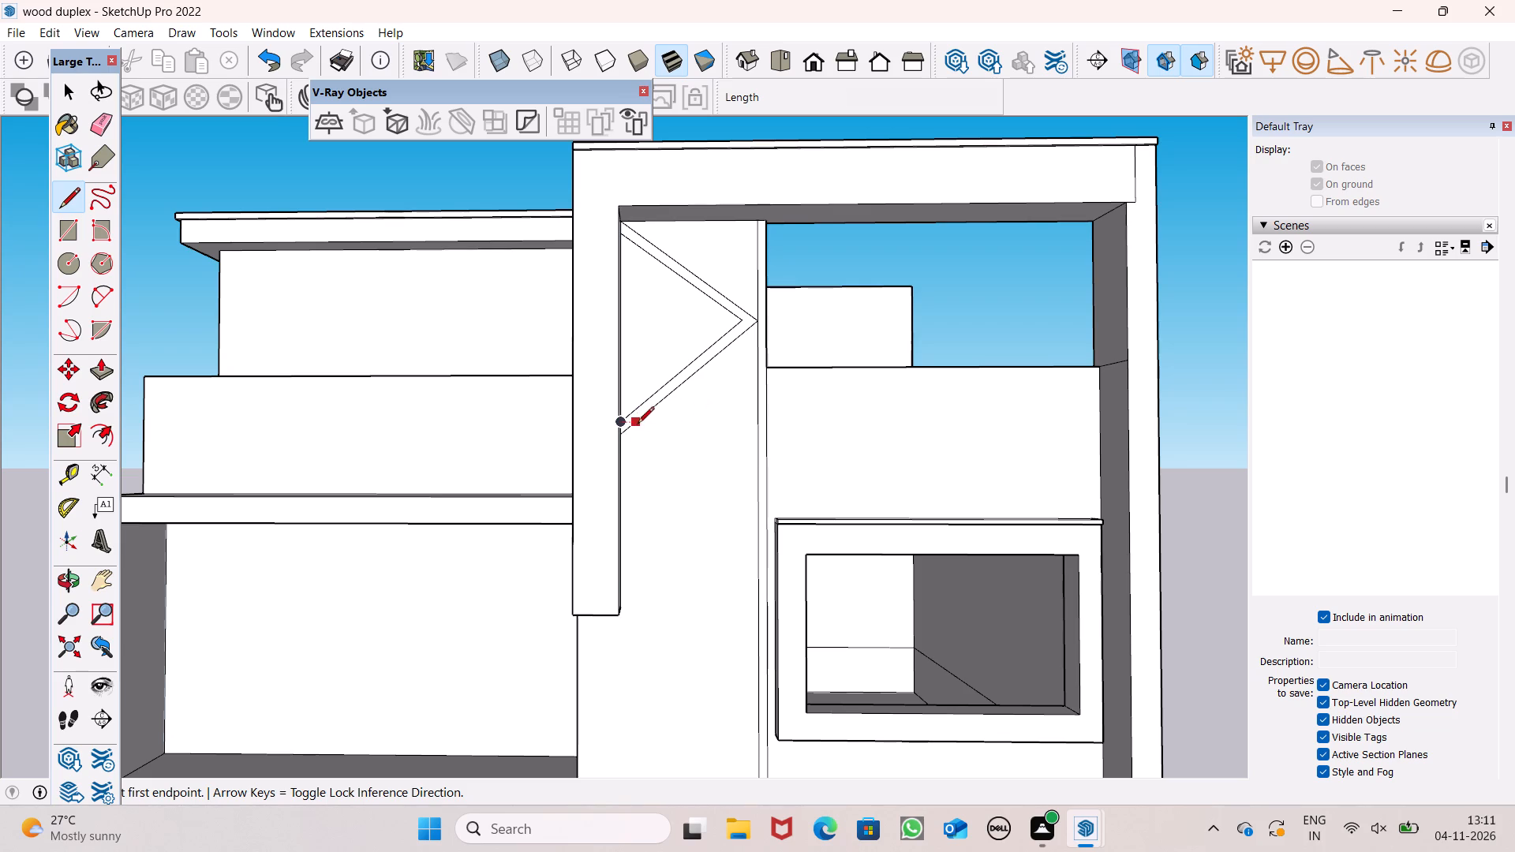
scroll(616, 448, "up", 8)
left_click(647, 401)
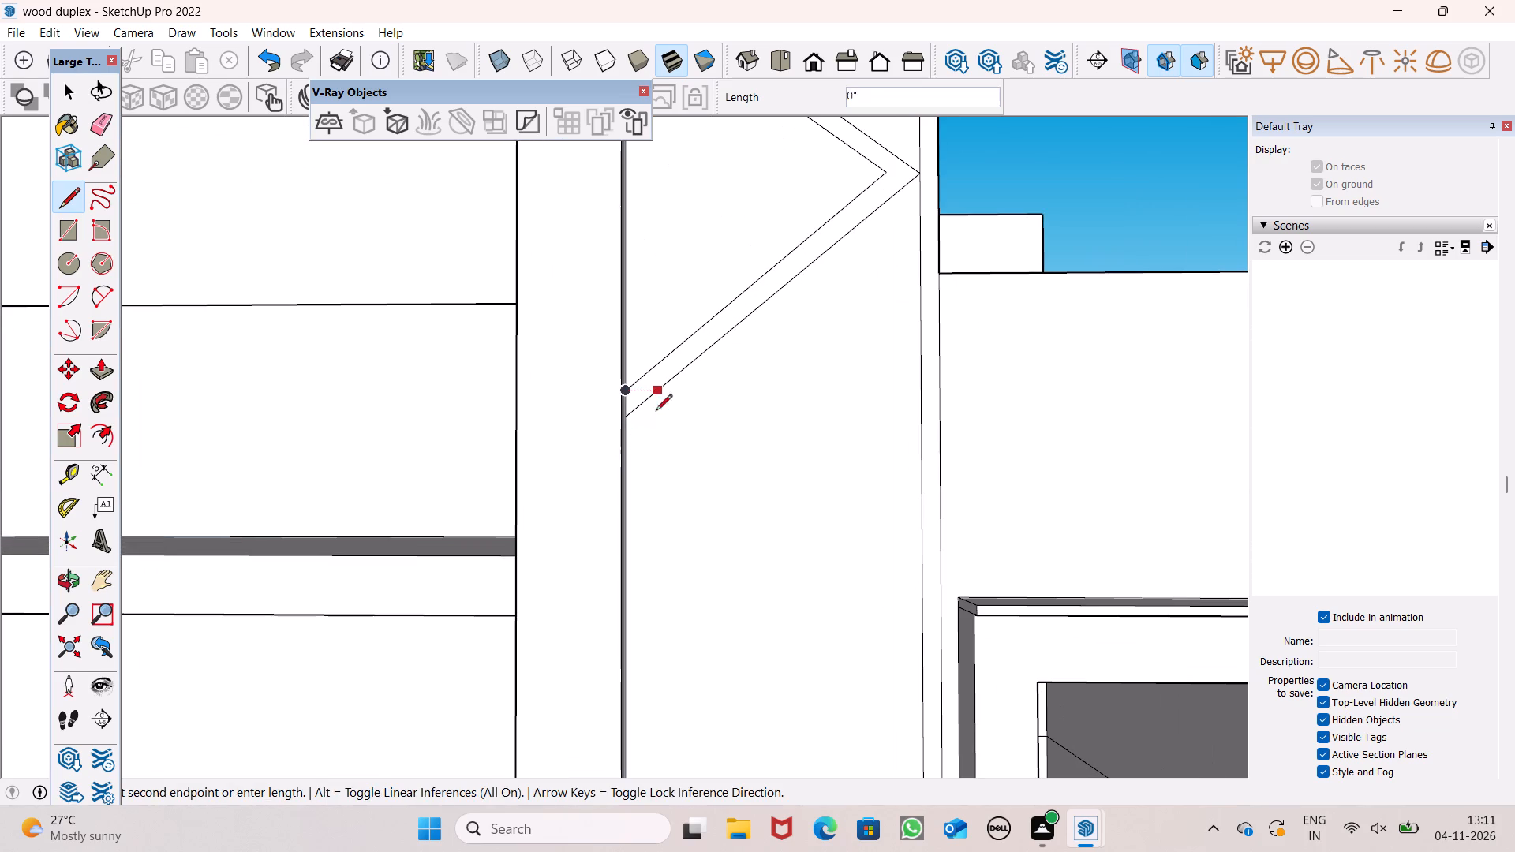
left_click(918, 554)
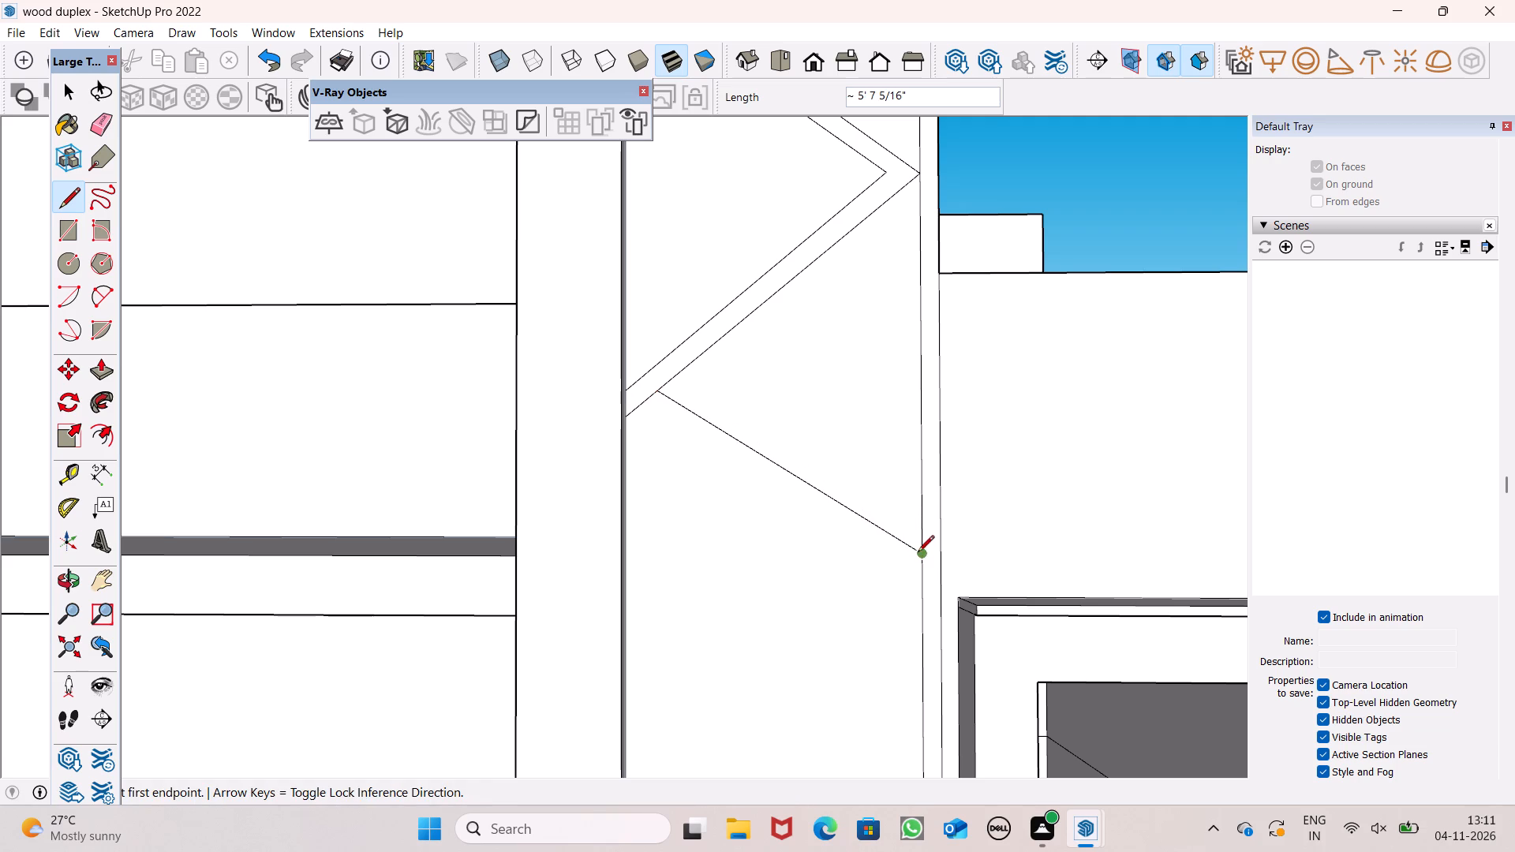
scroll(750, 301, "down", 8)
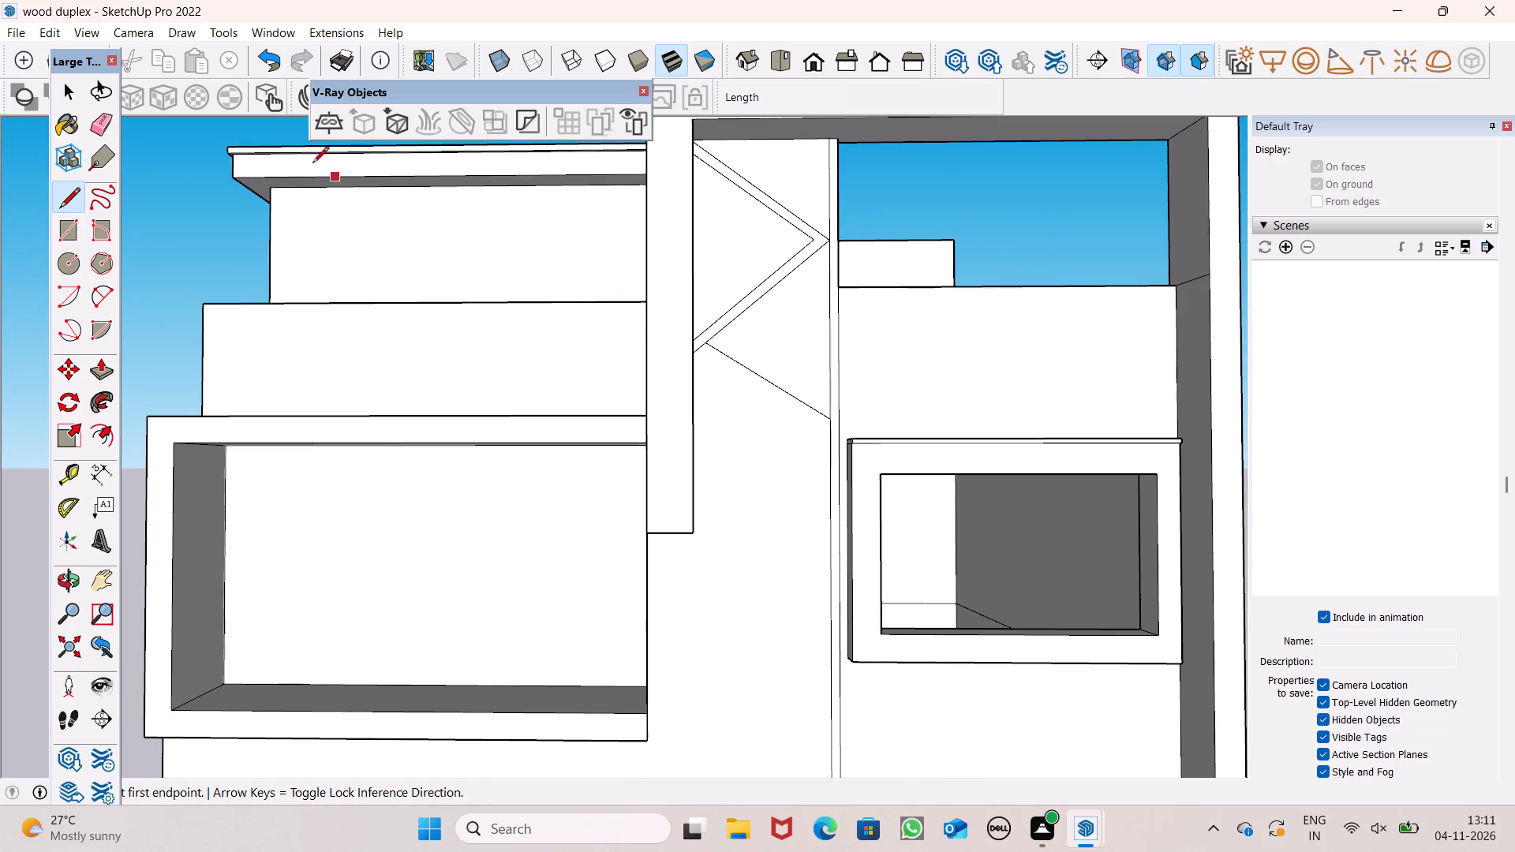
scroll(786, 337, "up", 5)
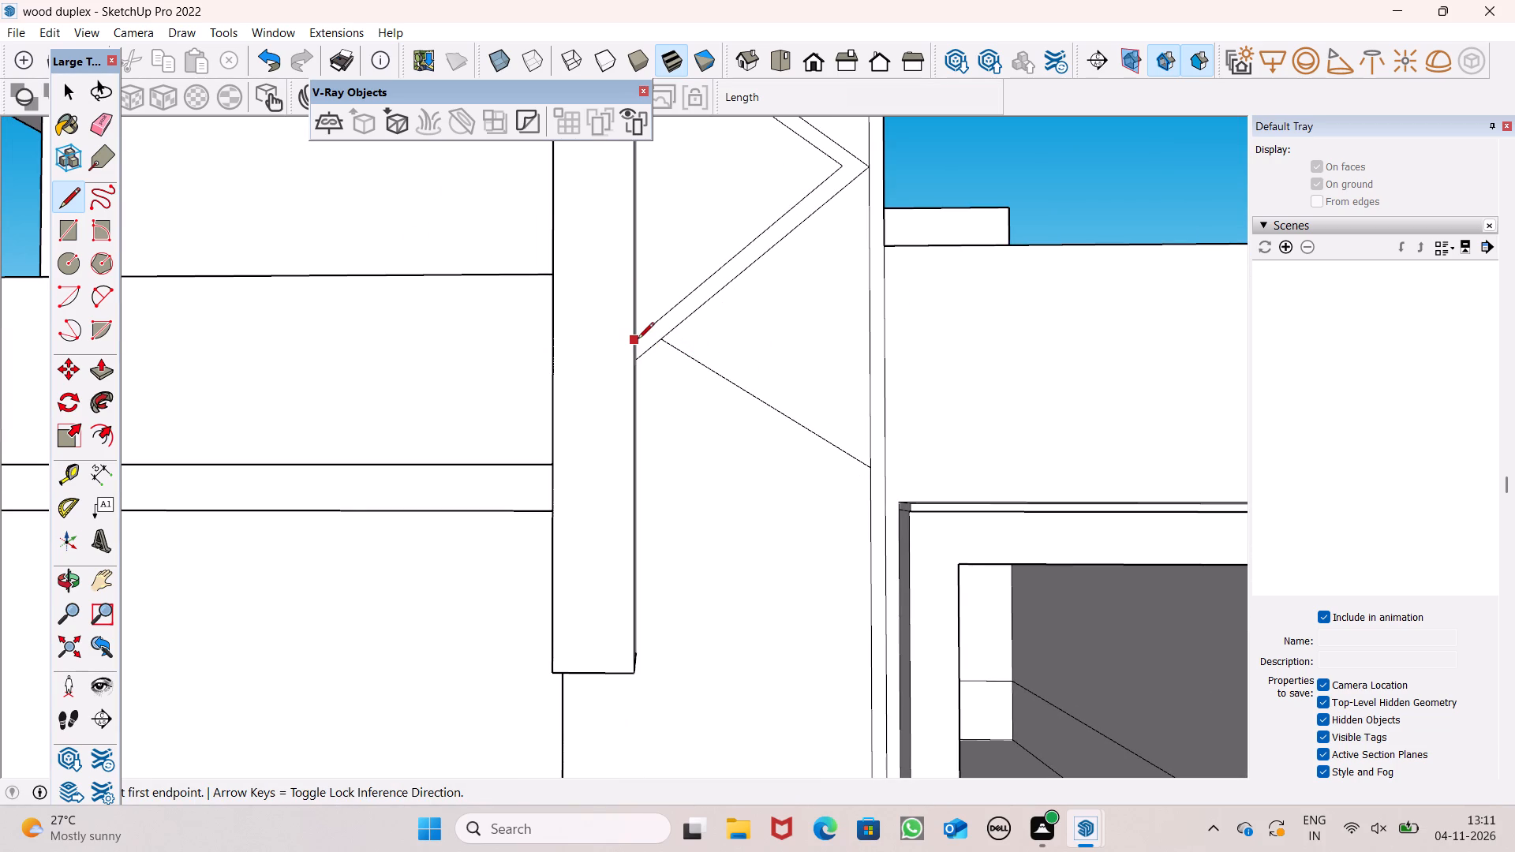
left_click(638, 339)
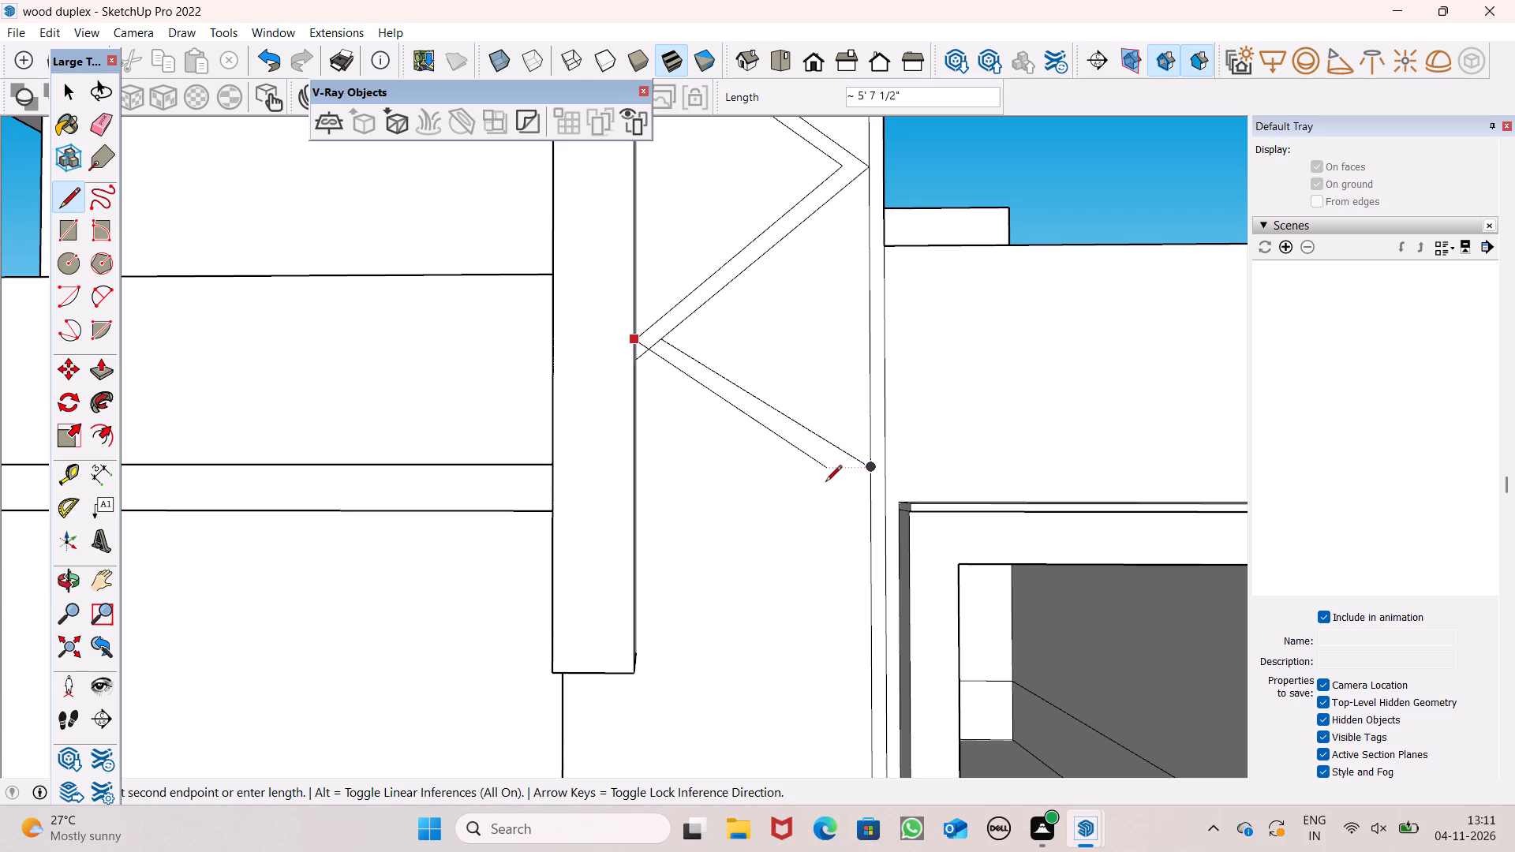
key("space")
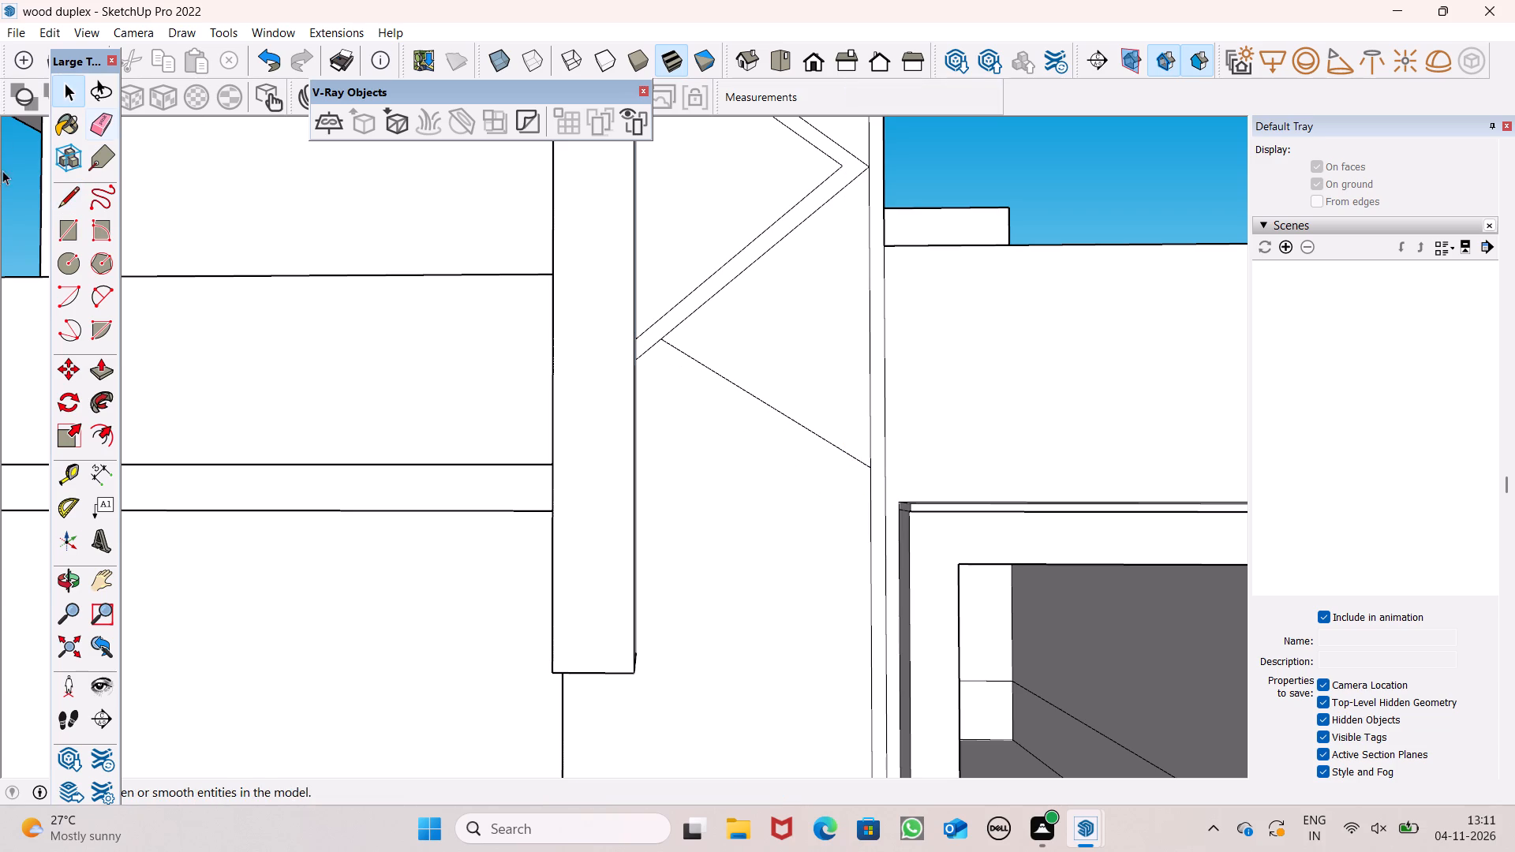
Draw the second chevron's lower outer diagonal, about 6' 4 3/4" long, from the descending diagonal's end at the strip to the short leg.
left_click(70, 189)
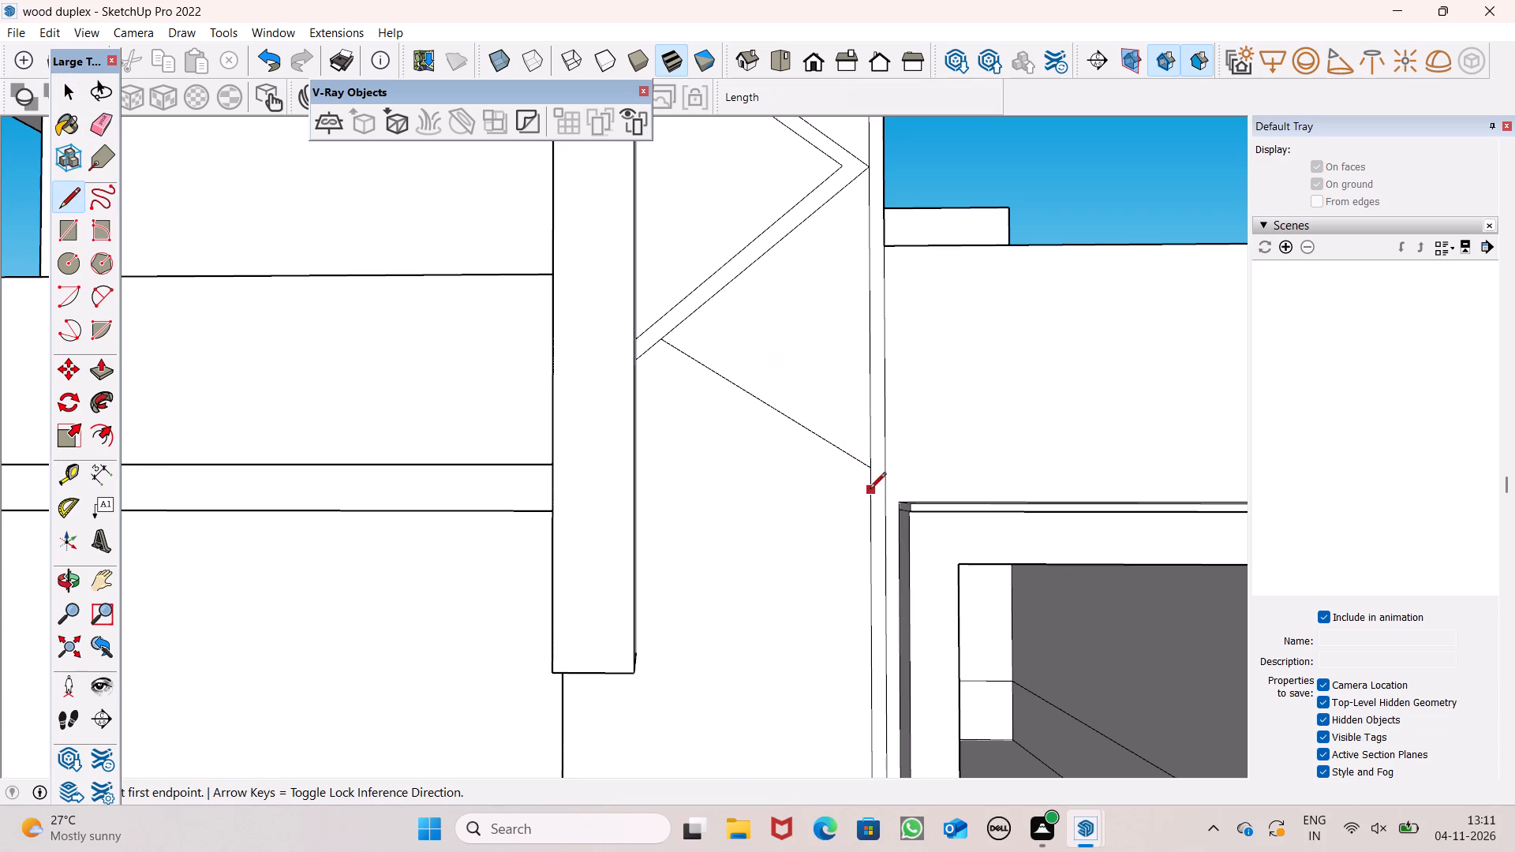
left_click(870, 469)
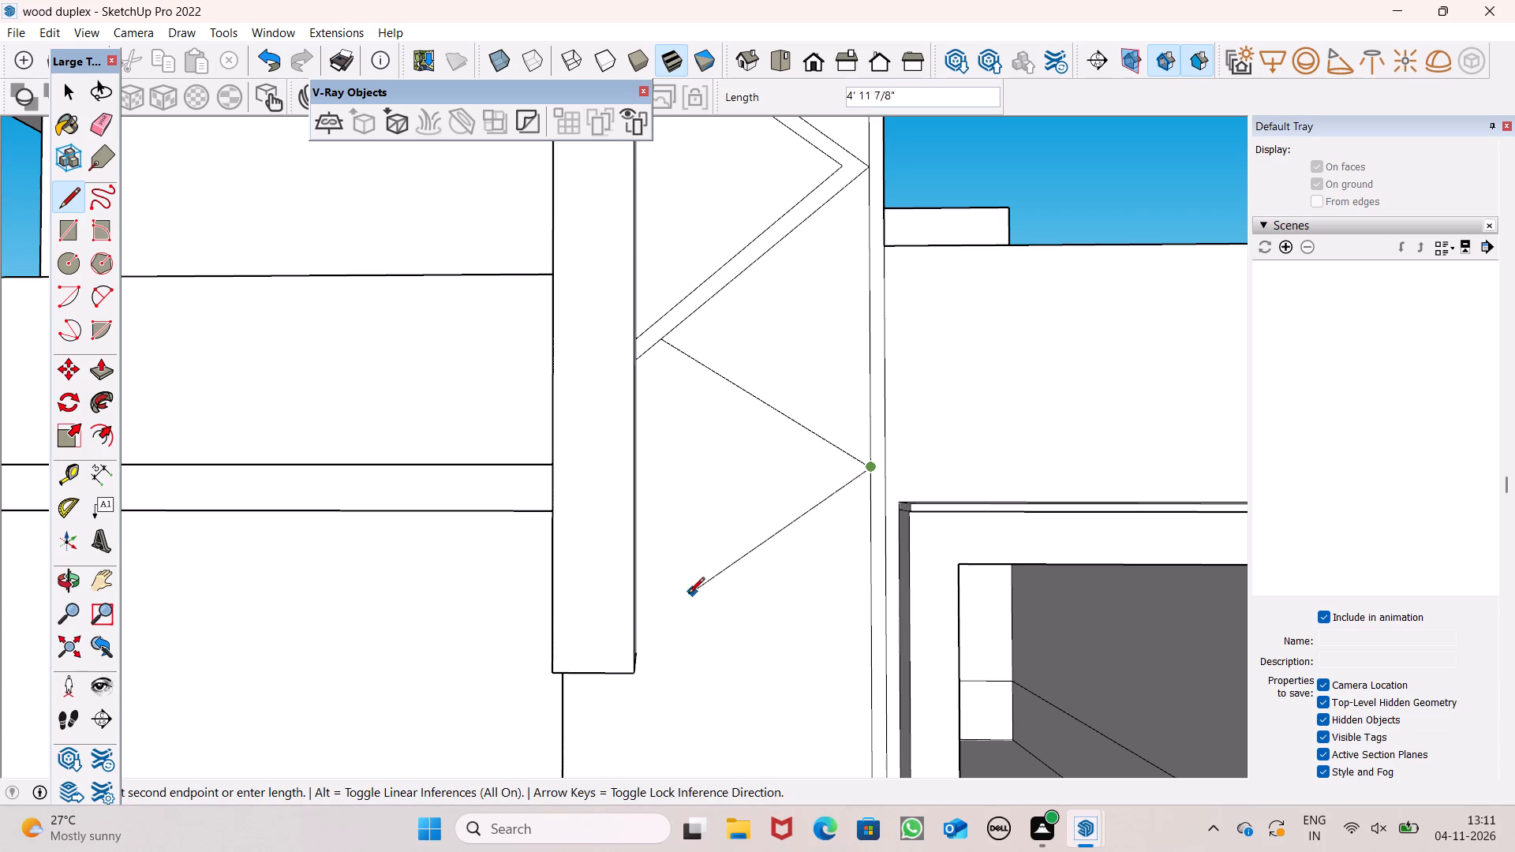
scroll(642, 625, "up", 1)
middle_click_drag(640, 620, 582, 599)
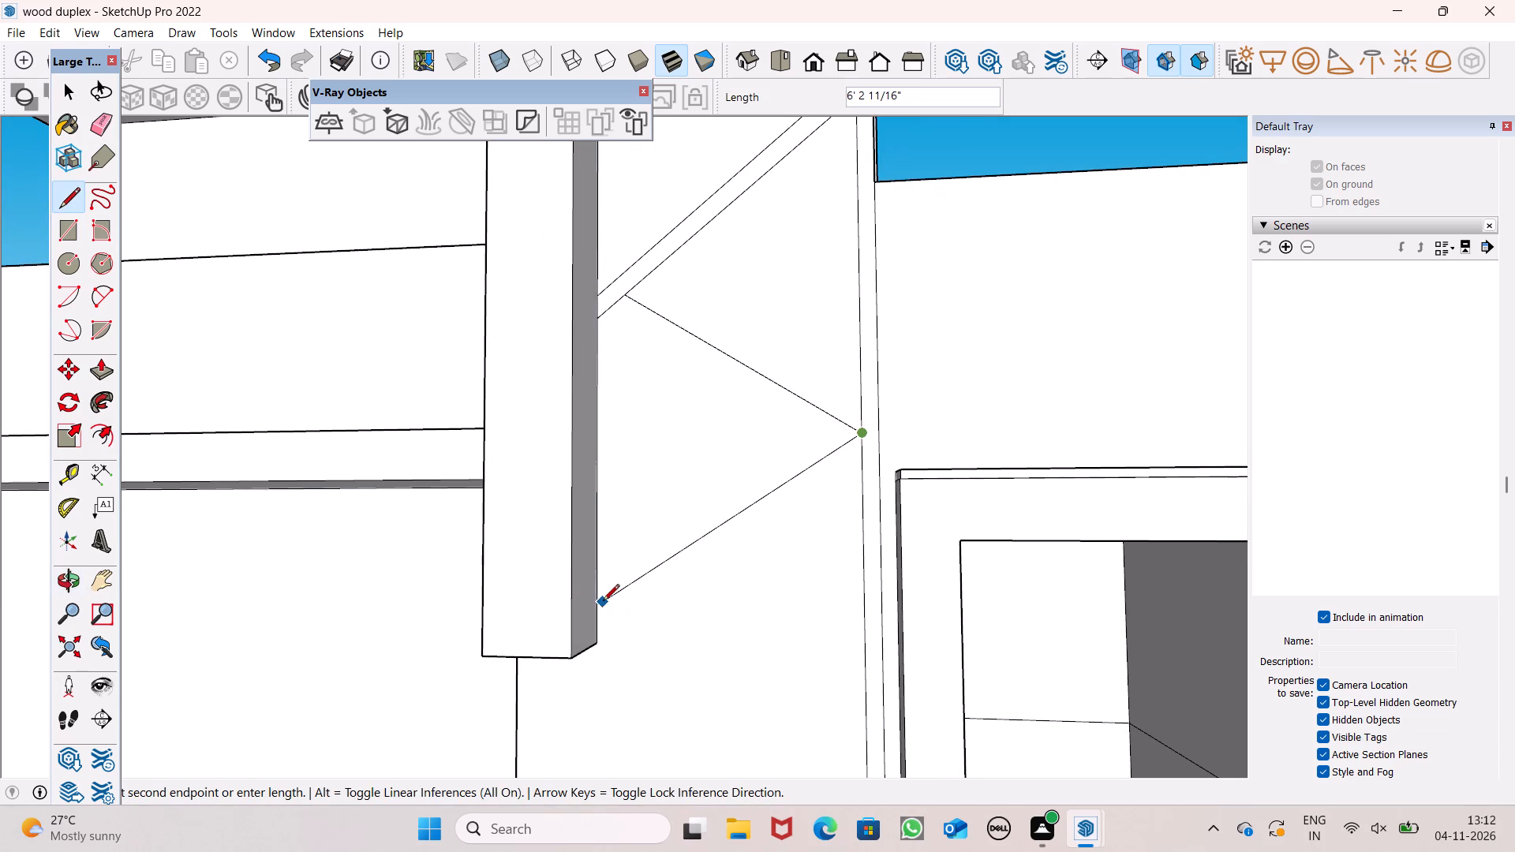
left_click(599, 608)
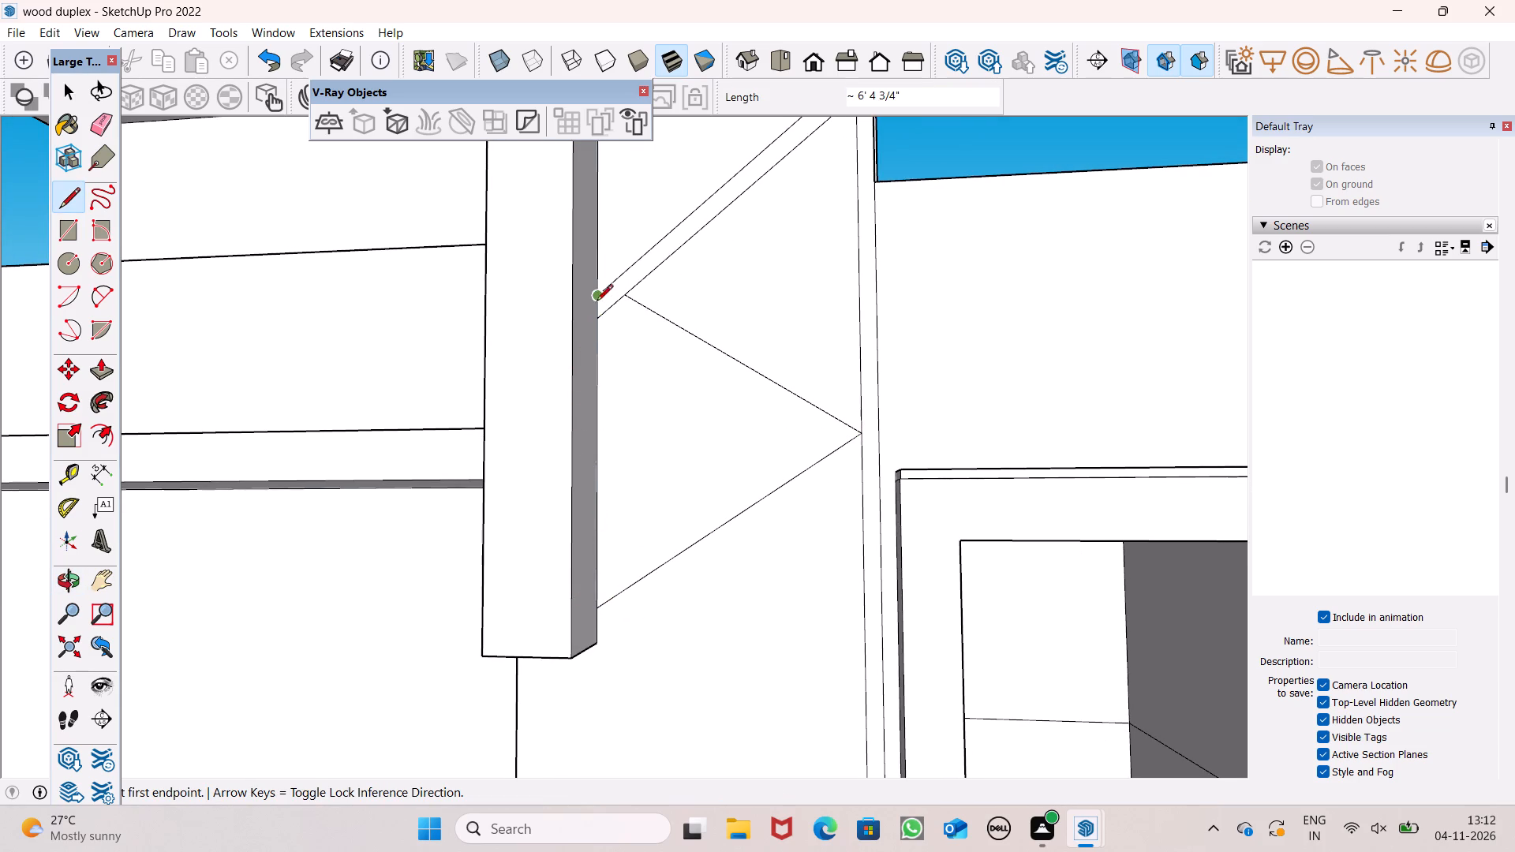
Draw the second chevron's two inner parallel lines from the short leg and back, with the returning line about 5' 7 1/2" long.
left_click(599, 296)
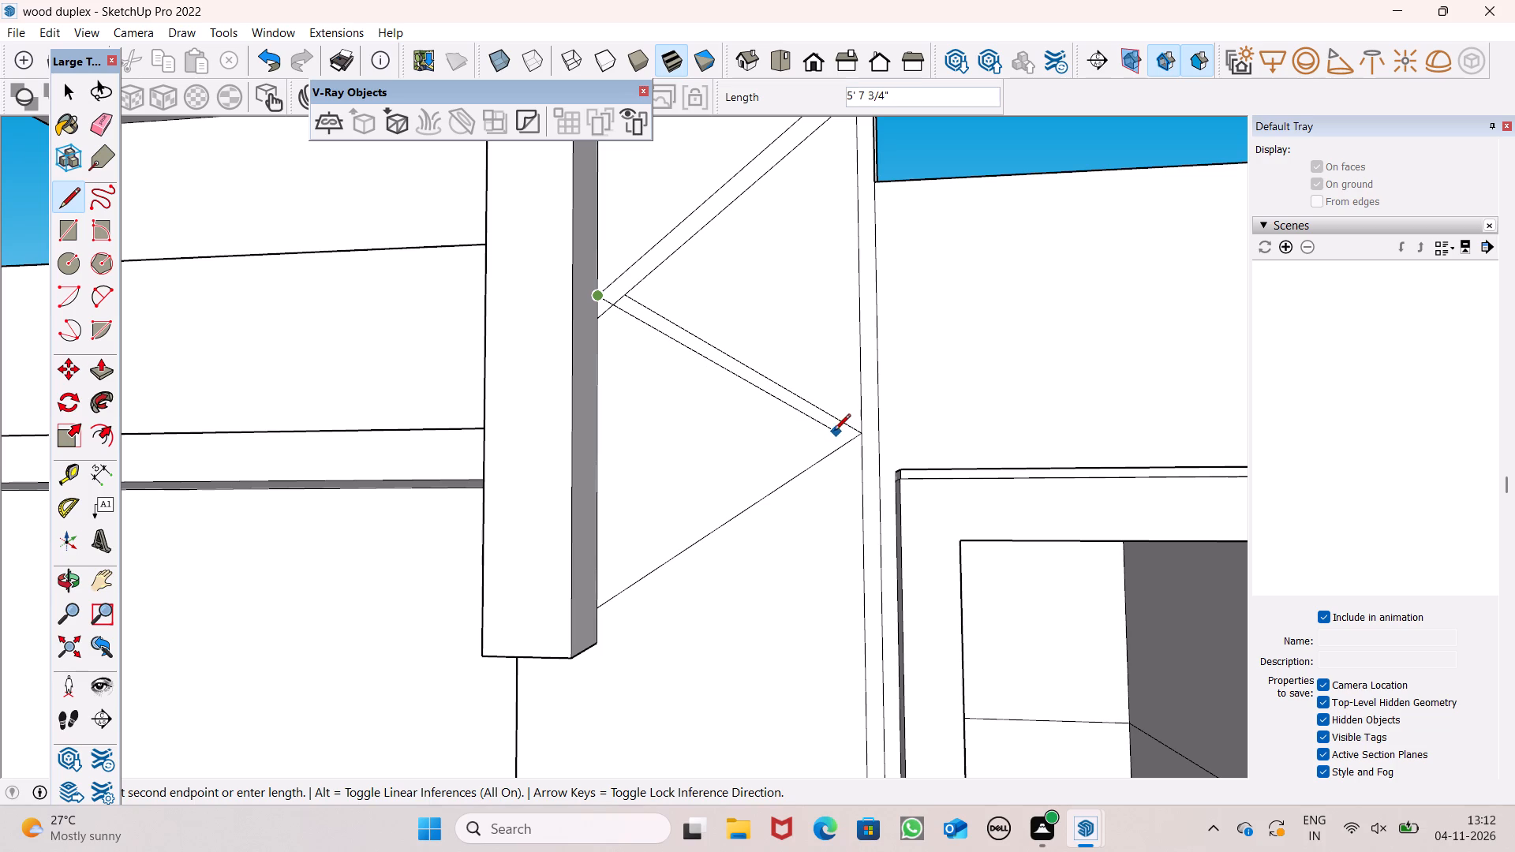
left_click(827, 434)
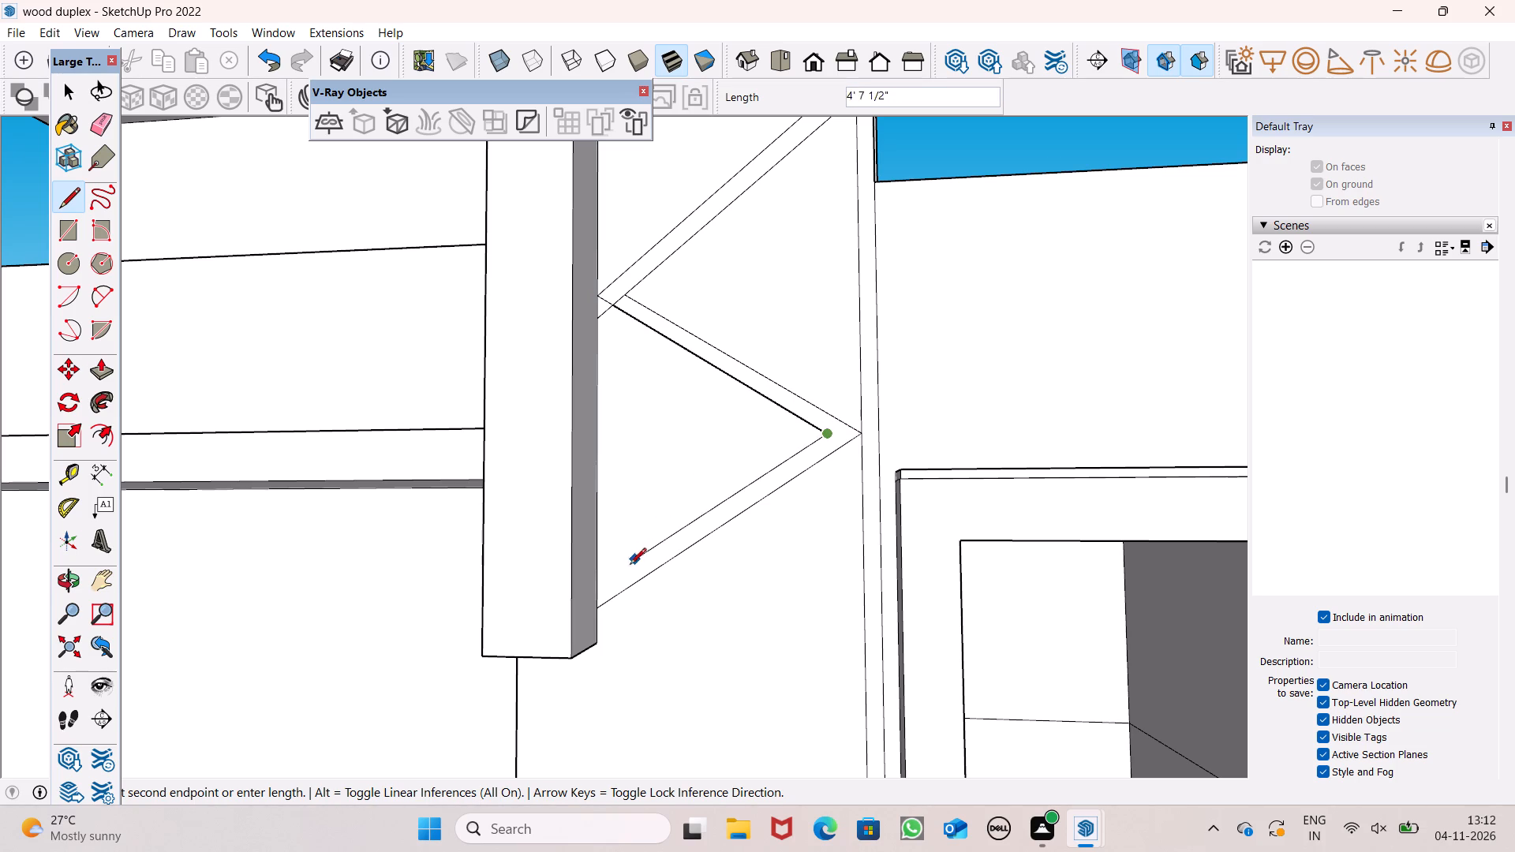
left_click(596, 589)
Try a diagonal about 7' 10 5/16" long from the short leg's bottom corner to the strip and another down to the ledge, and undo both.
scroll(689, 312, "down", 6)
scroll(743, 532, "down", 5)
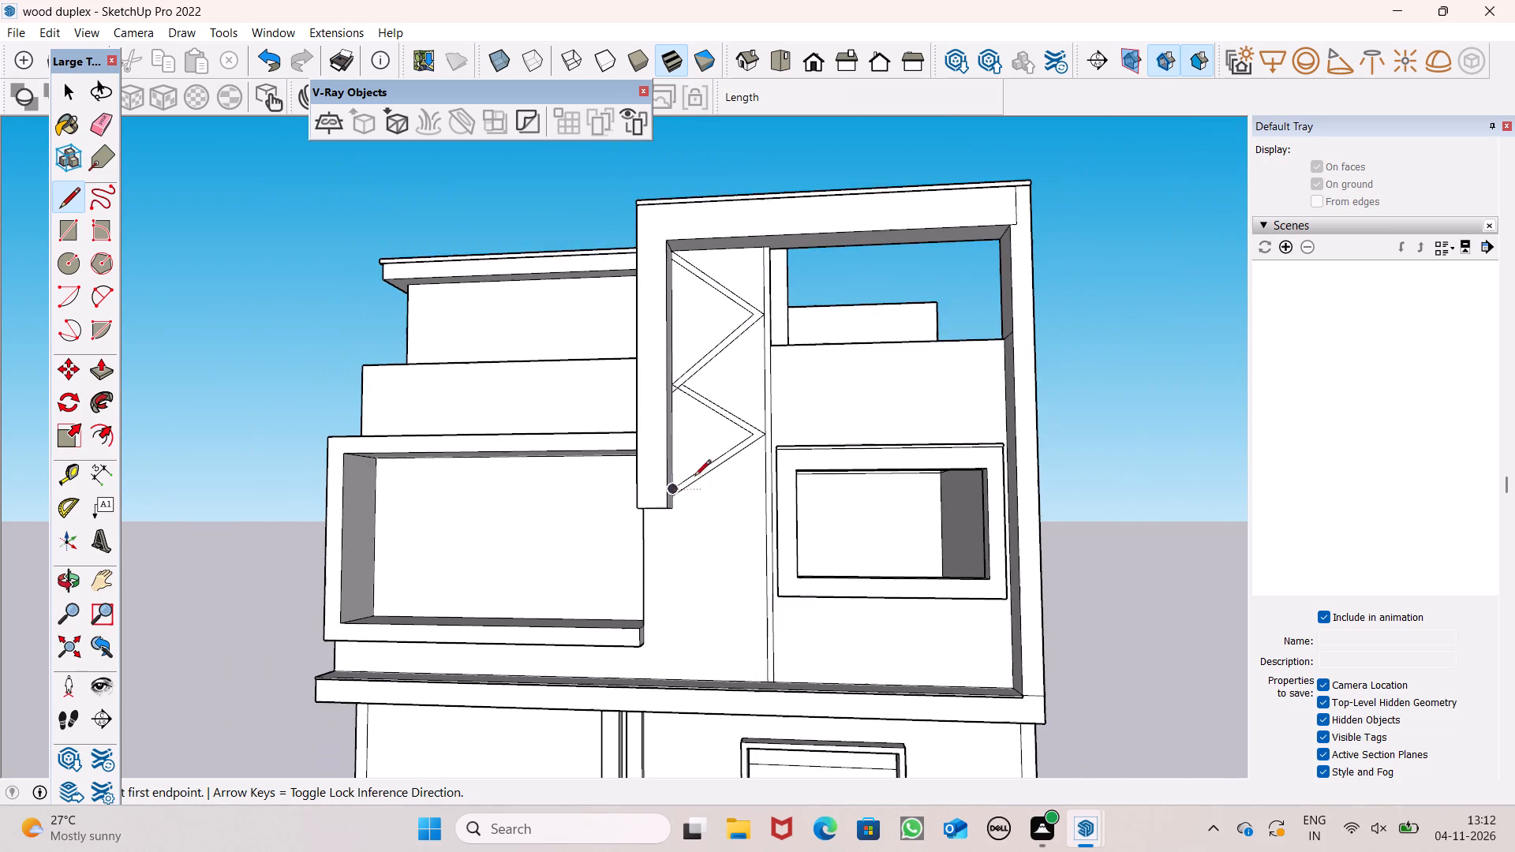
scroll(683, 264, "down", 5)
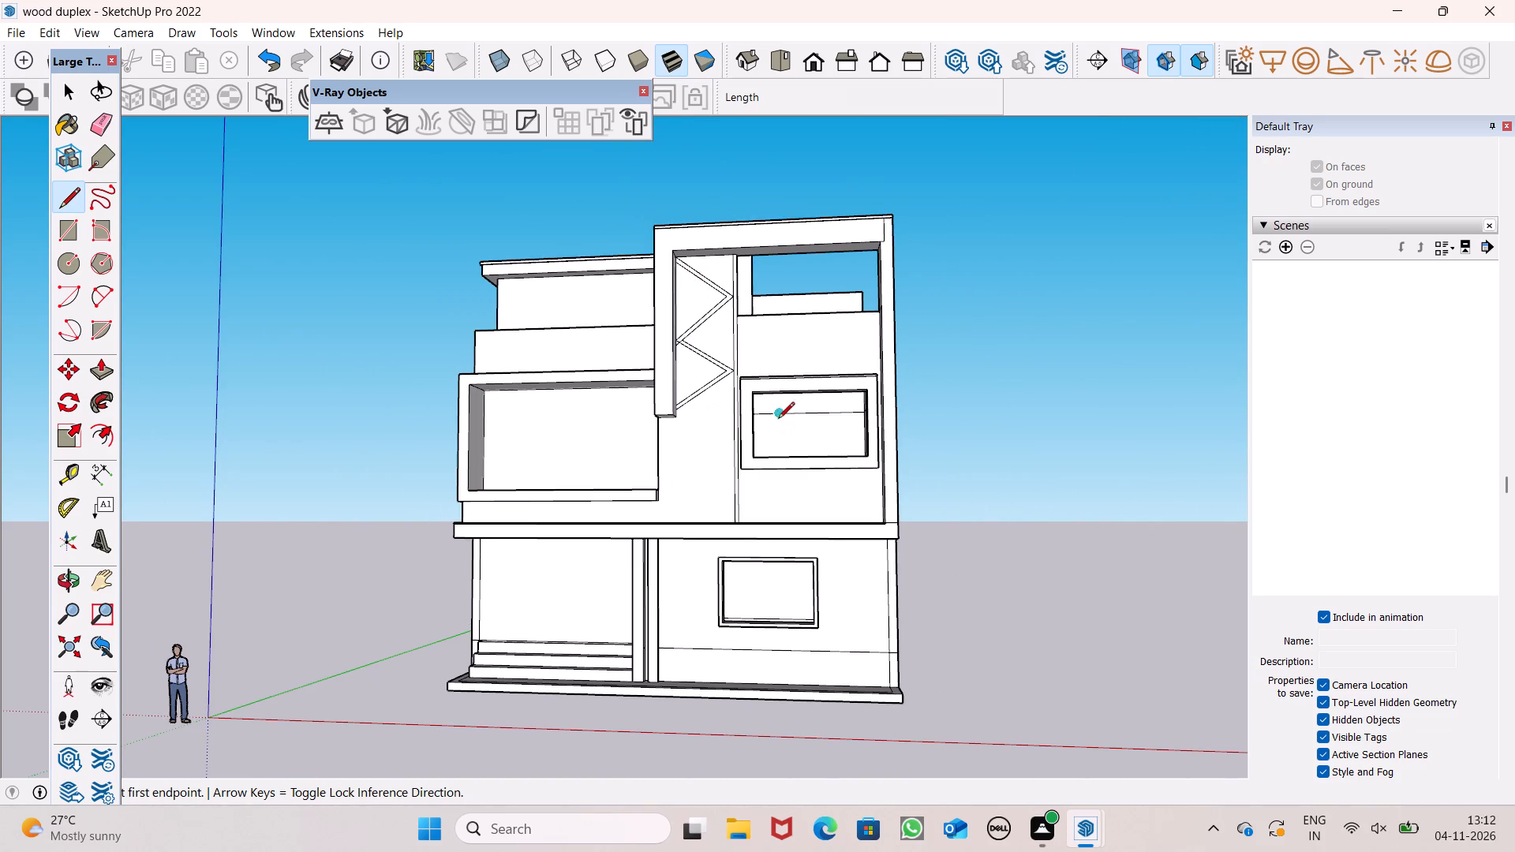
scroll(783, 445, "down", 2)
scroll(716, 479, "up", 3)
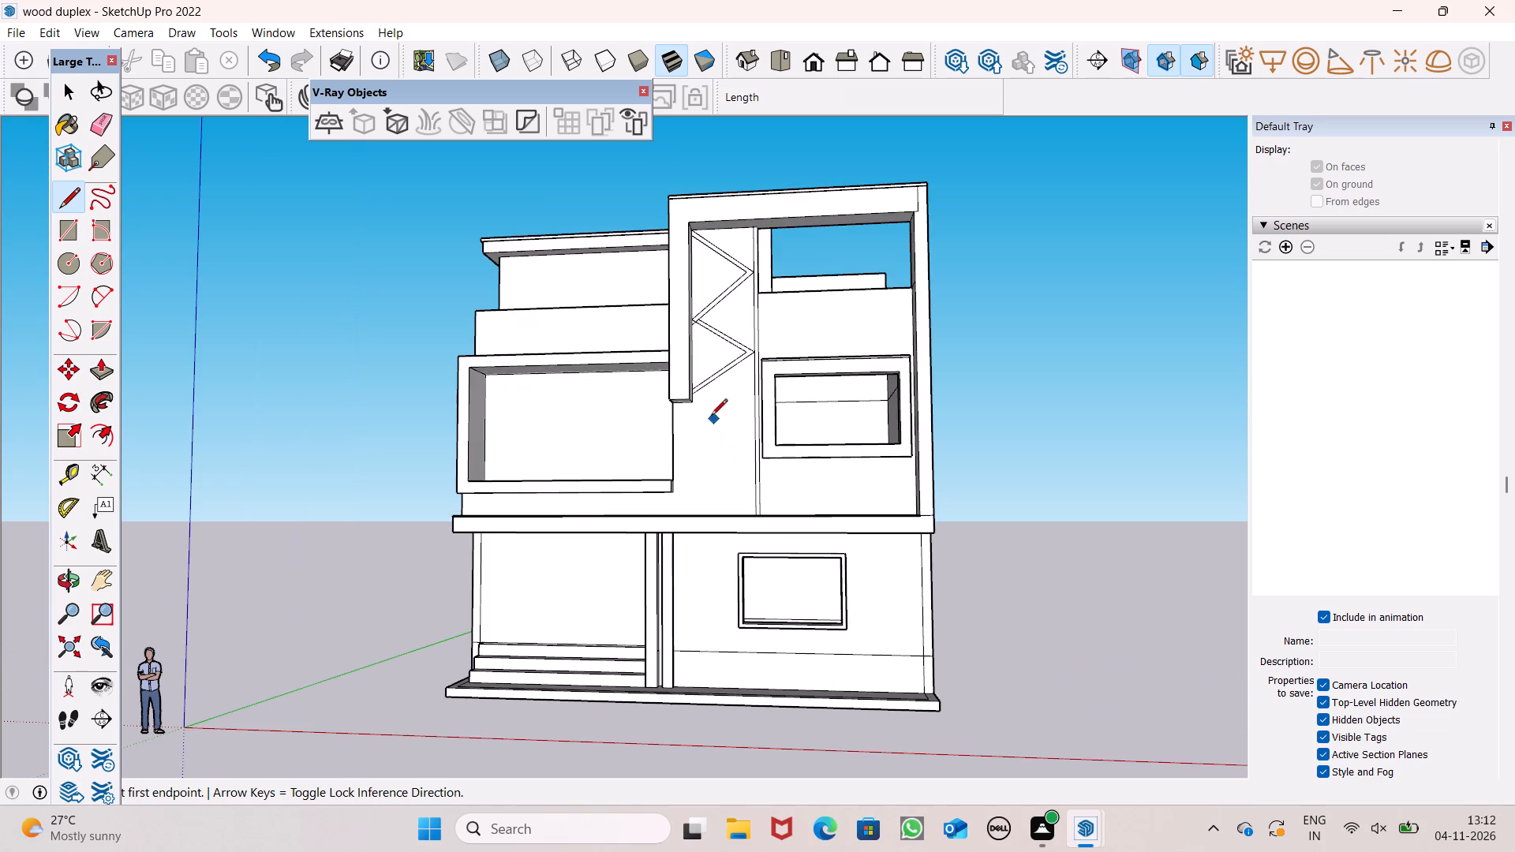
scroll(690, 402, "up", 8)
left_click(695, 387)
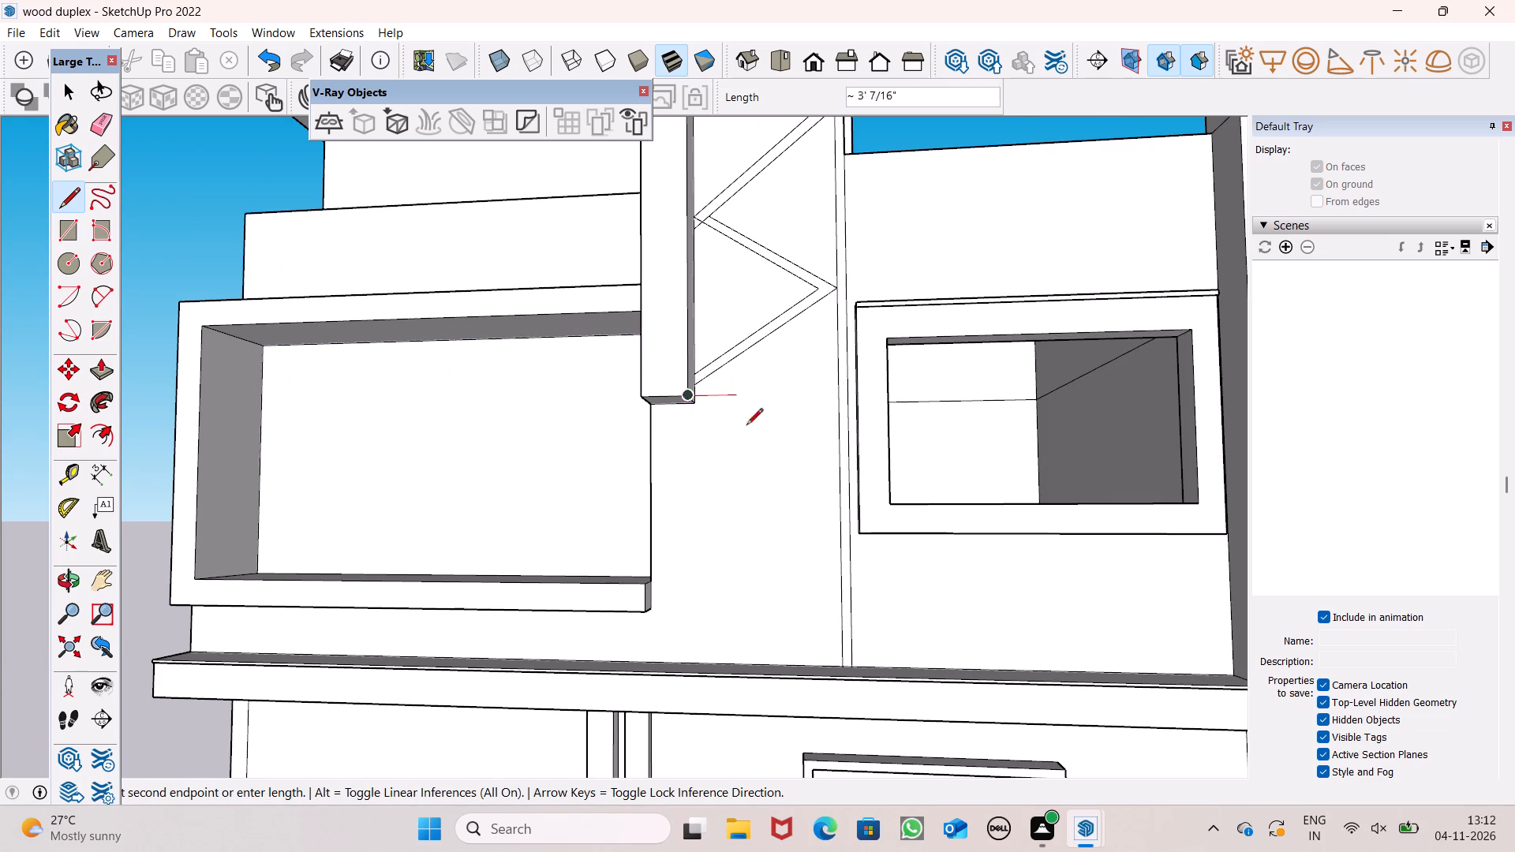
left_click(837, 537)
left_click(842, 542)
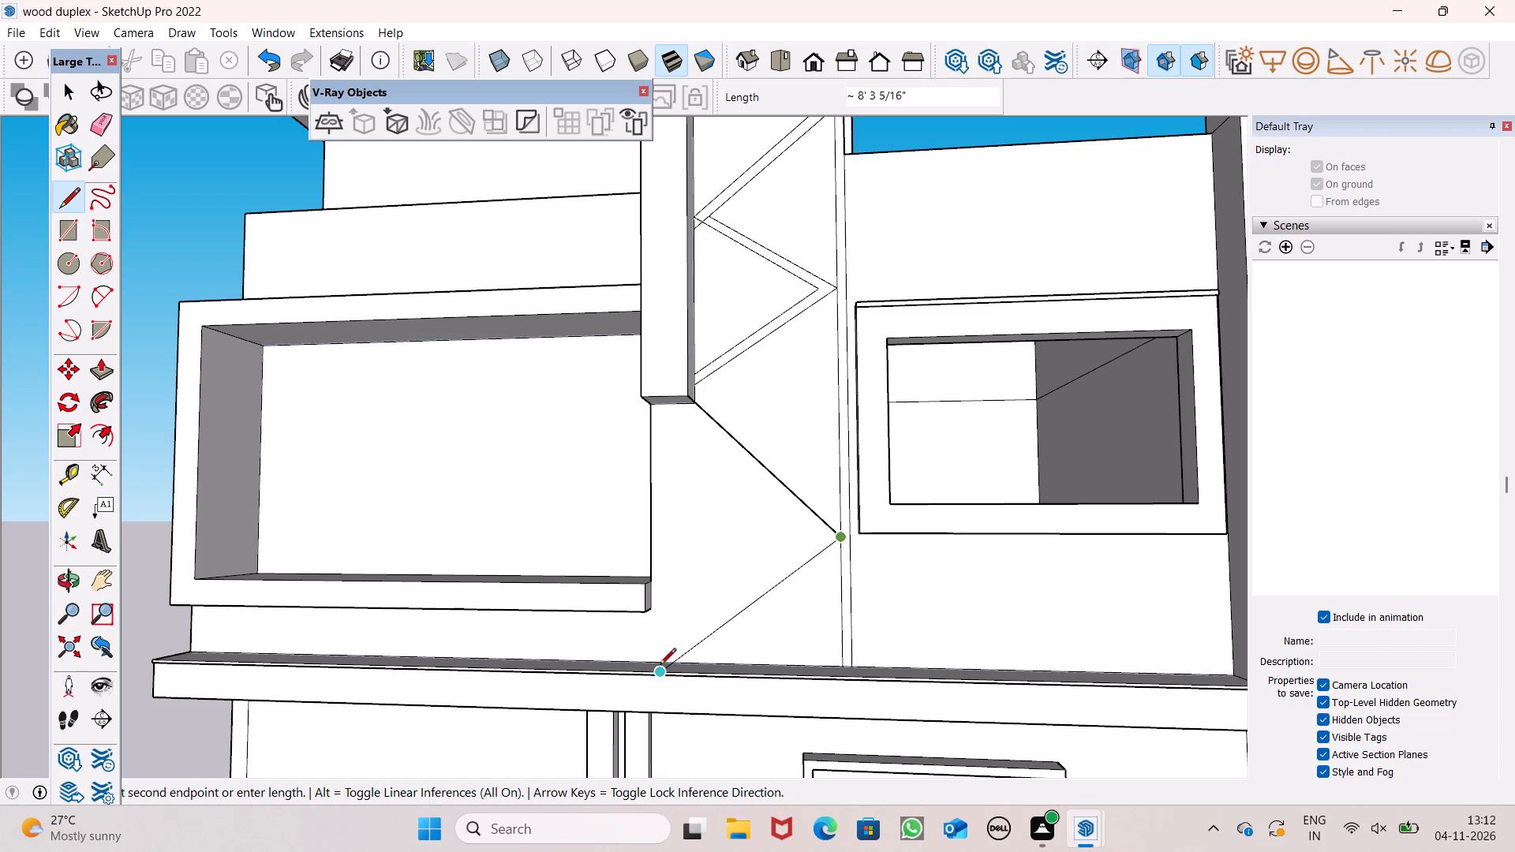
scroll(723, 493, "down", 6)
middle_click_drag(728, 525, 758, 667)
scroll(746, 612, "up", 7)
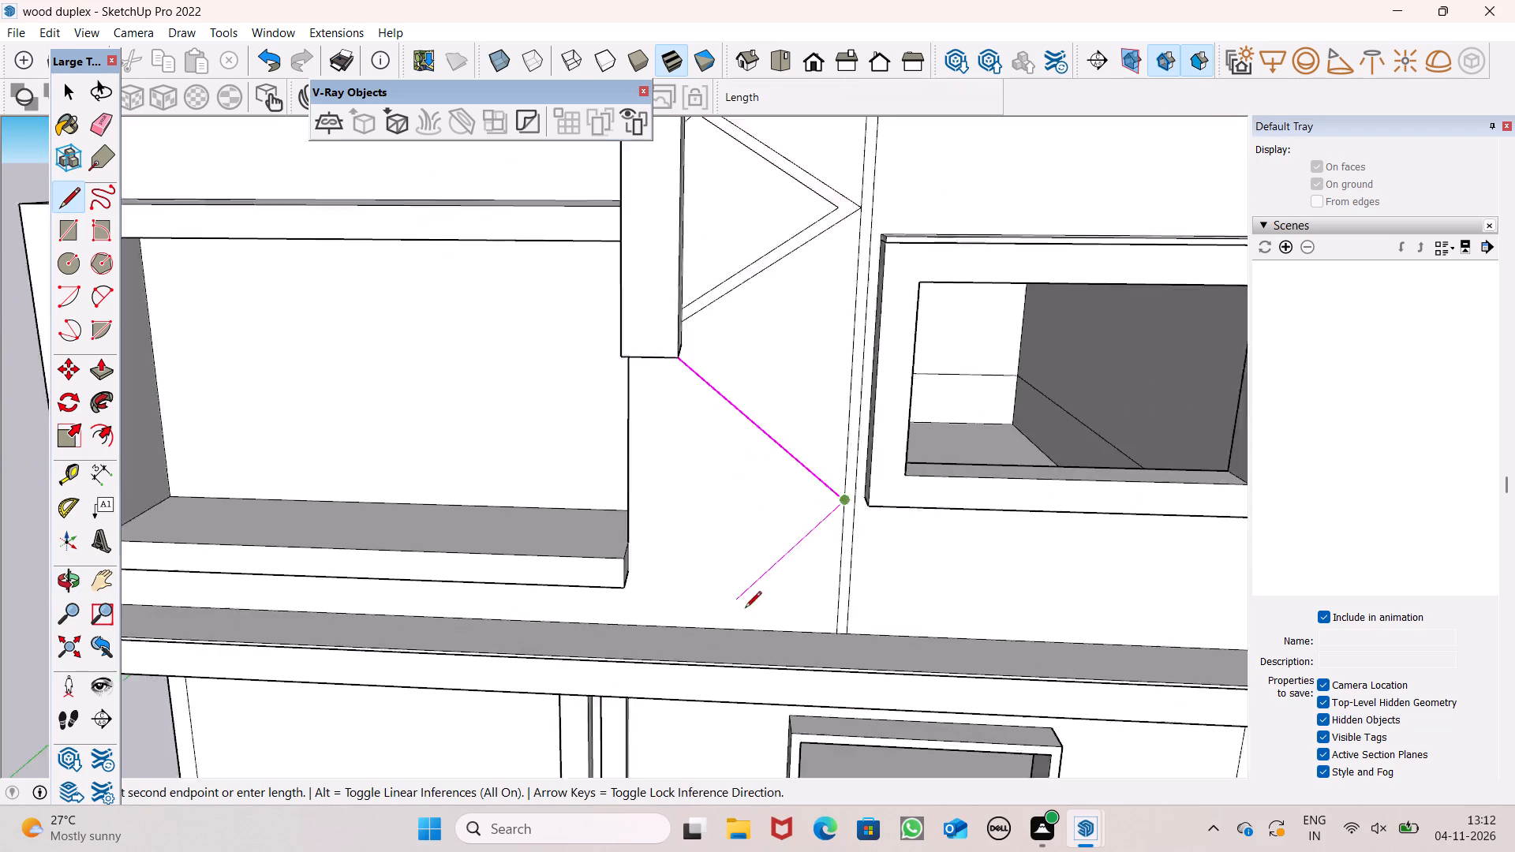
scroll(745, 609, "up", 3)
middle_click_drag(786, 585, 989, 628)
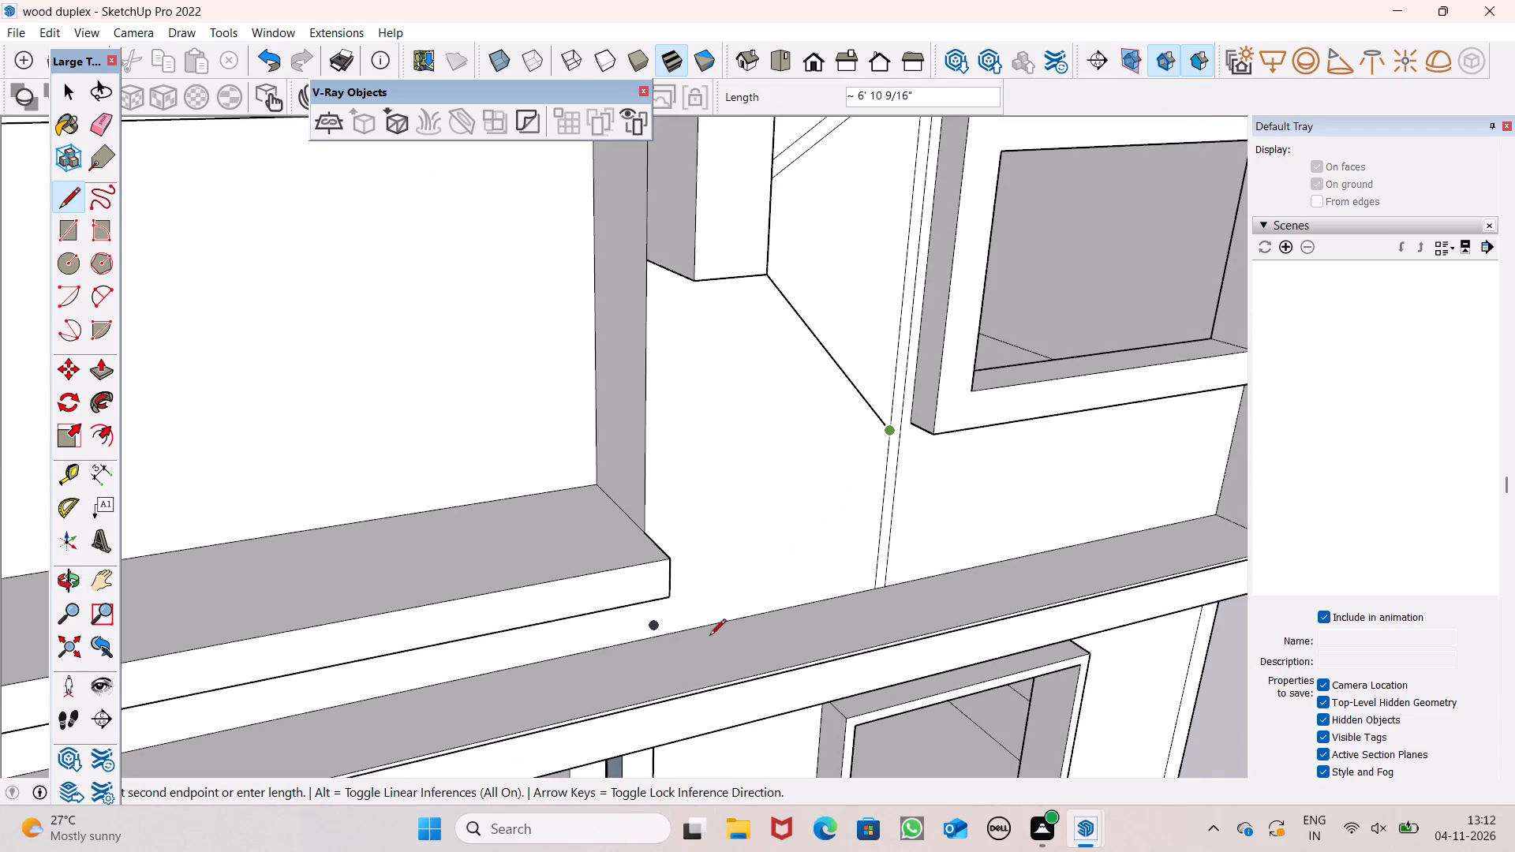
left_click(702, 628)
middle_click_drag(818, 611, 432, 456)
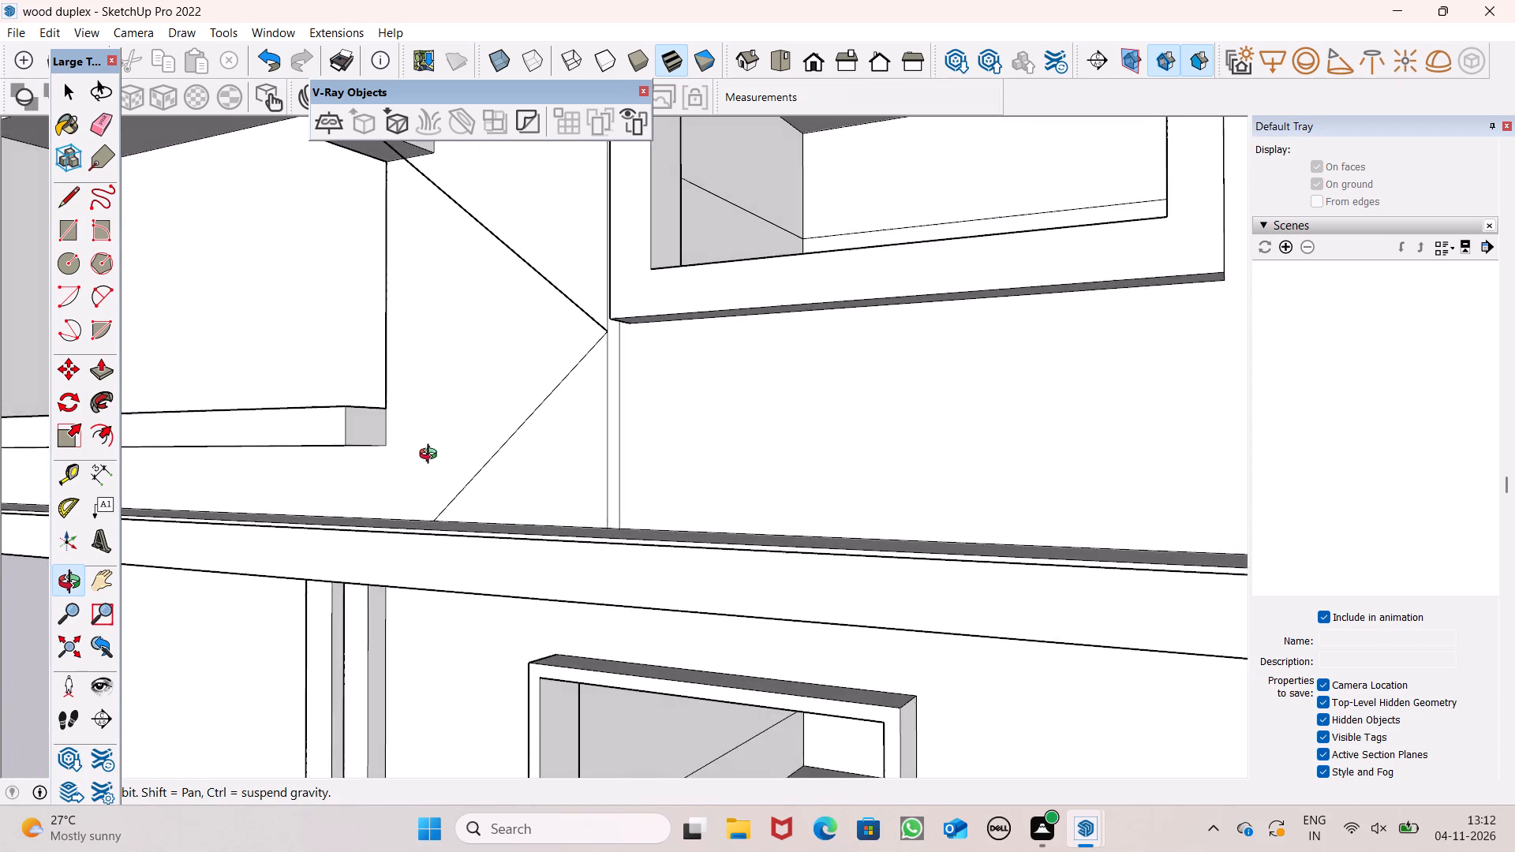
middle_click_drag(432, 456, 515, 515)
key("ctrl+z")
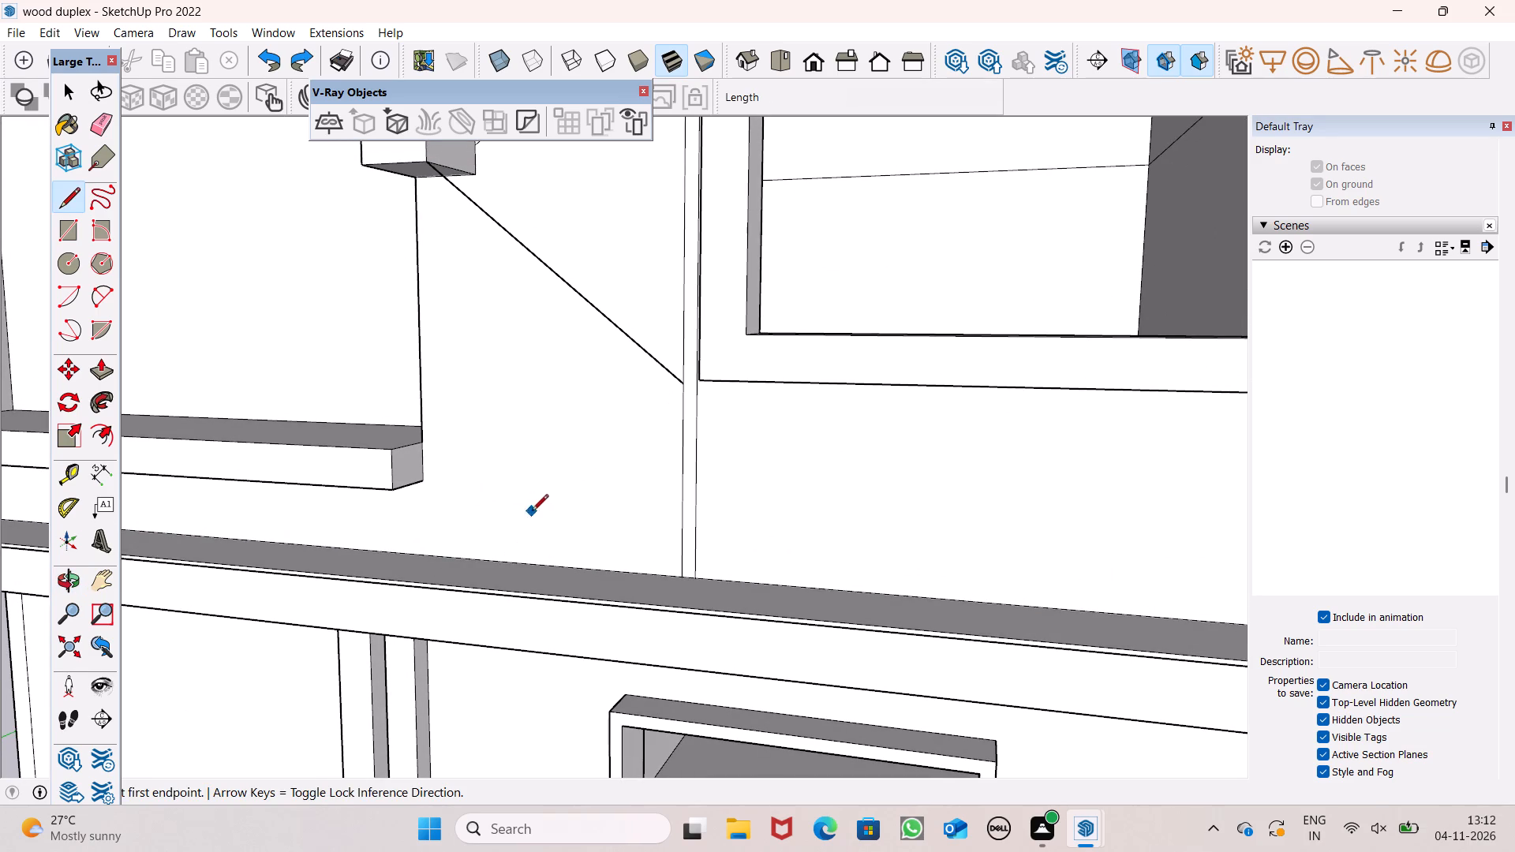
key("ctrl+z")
Draw the third chevron's outer diagonals: about 7' 4 11/16" from the inner line's end on the short leg to the strip, and about 9' 1/16" to the ledge.
scroll(555, 314, "down", 6)
scroll(567, 212, "up", 6)
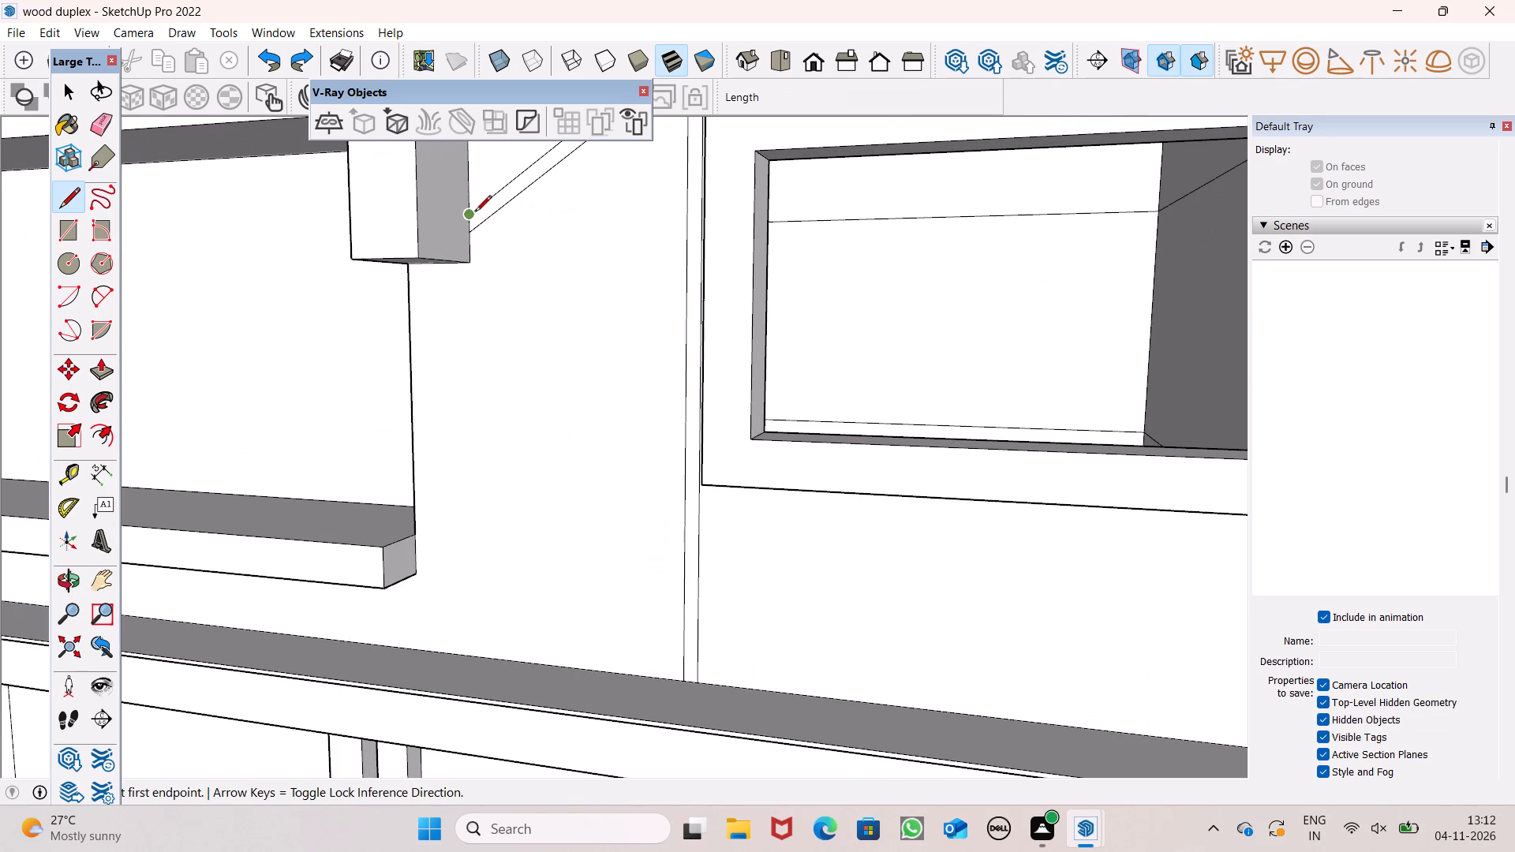
left_click(473, 214)
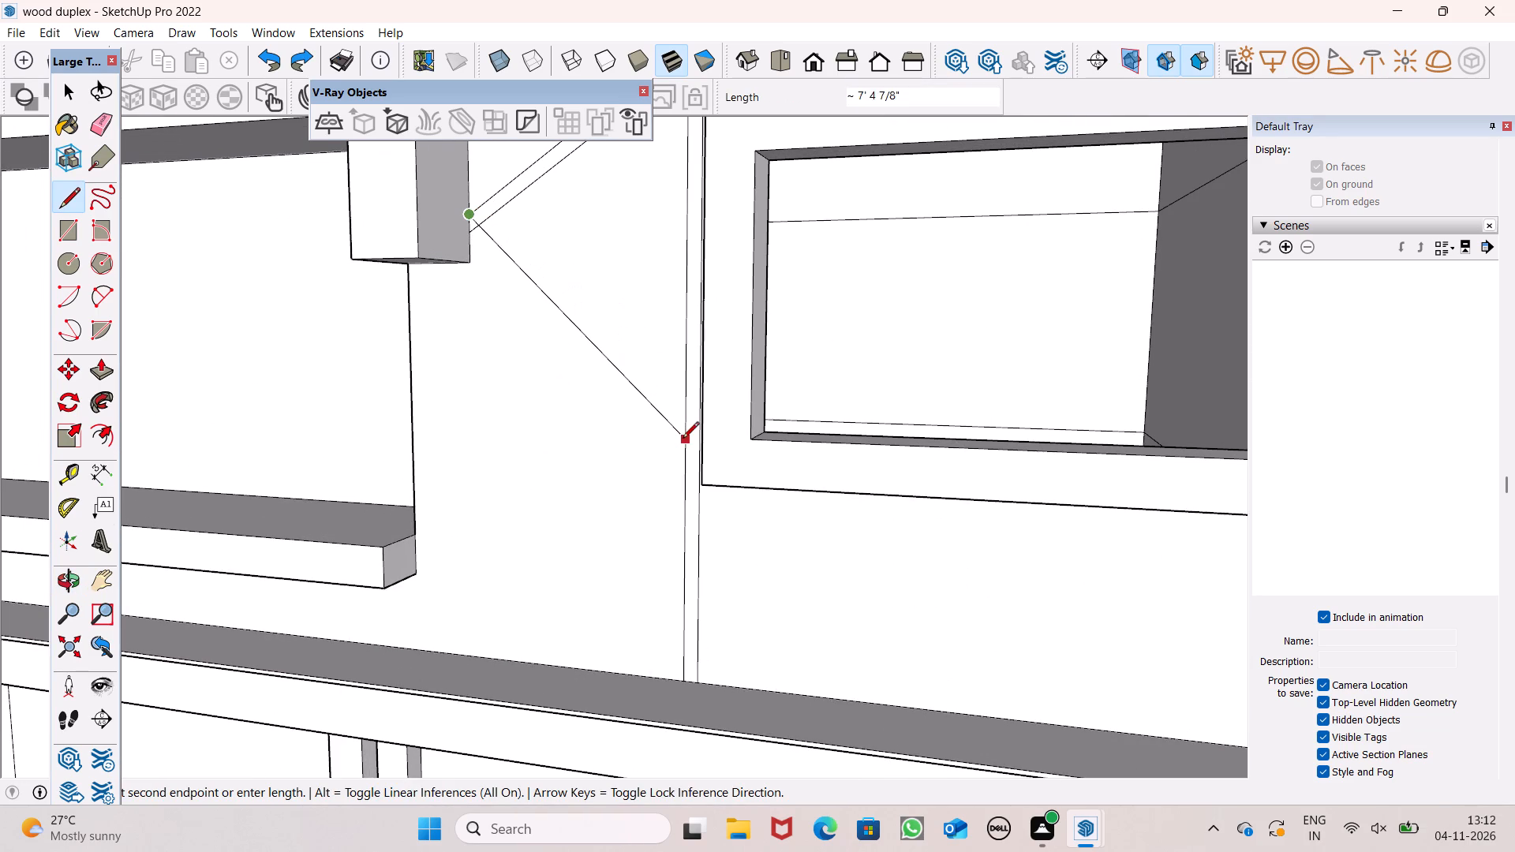
left_click(688, 439)
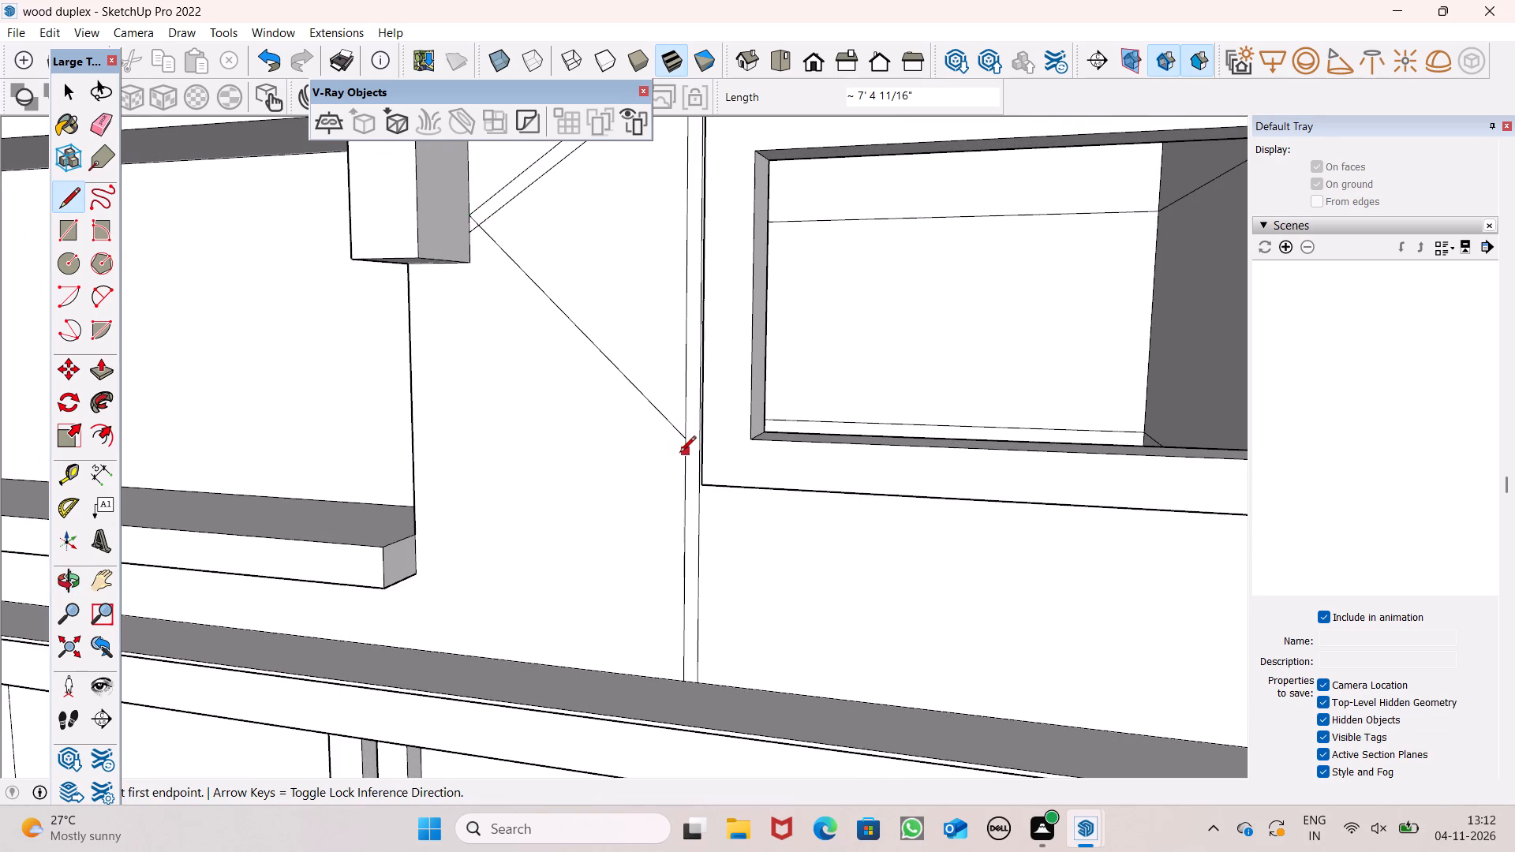
left_click(683, 442)
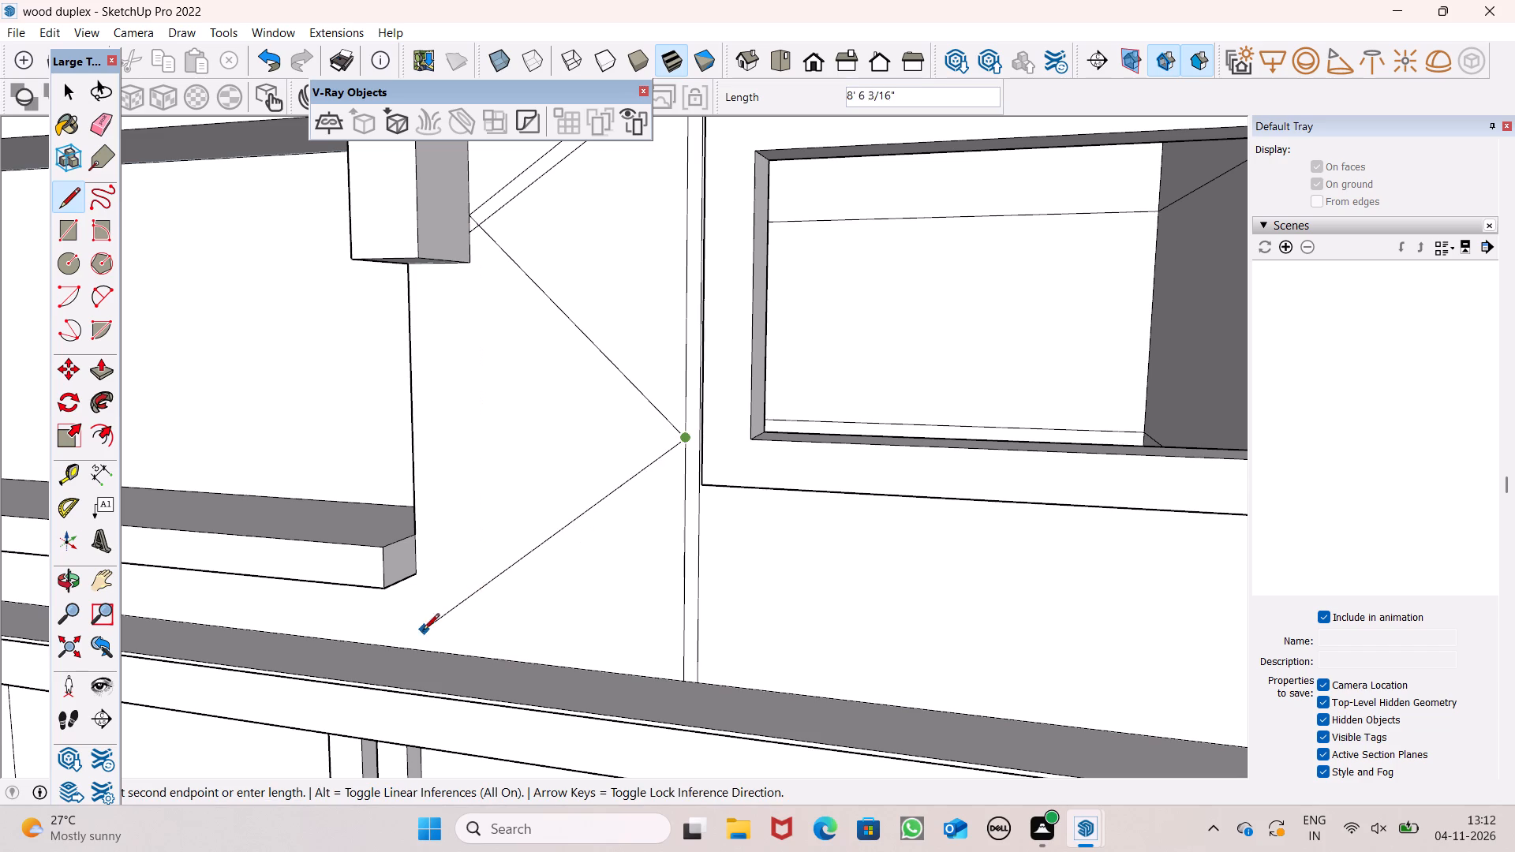
left_click(420, 652)
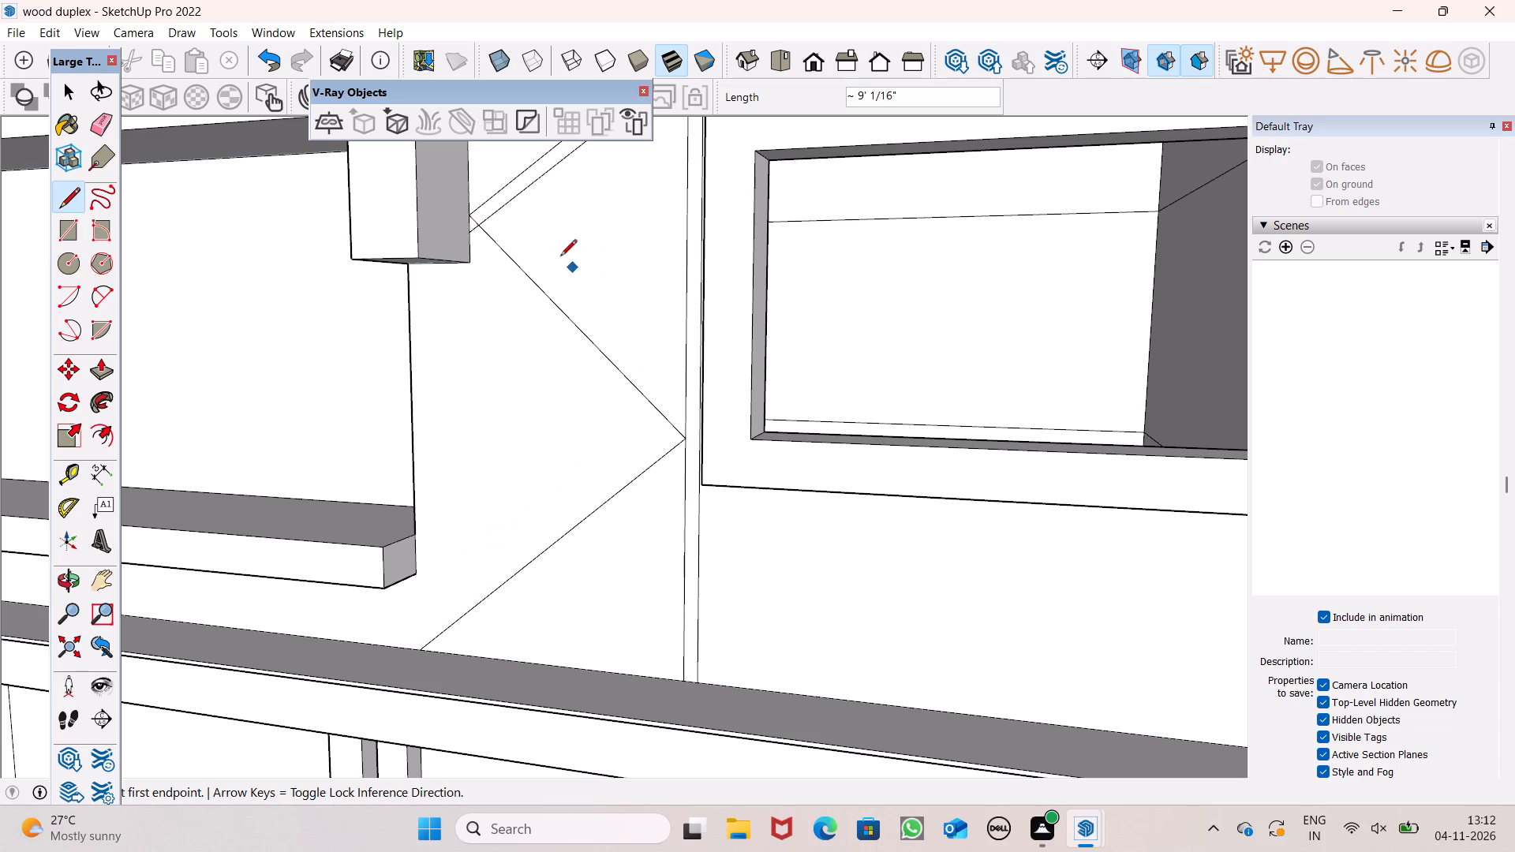
Draw the third chevron's inner parallel lines: about 6' 9 1/2" from the short leg toward the strip, and about 9' 3/16" down to the ledge.
scroll(505, 200, "up", 2)
left_click(462, 245)
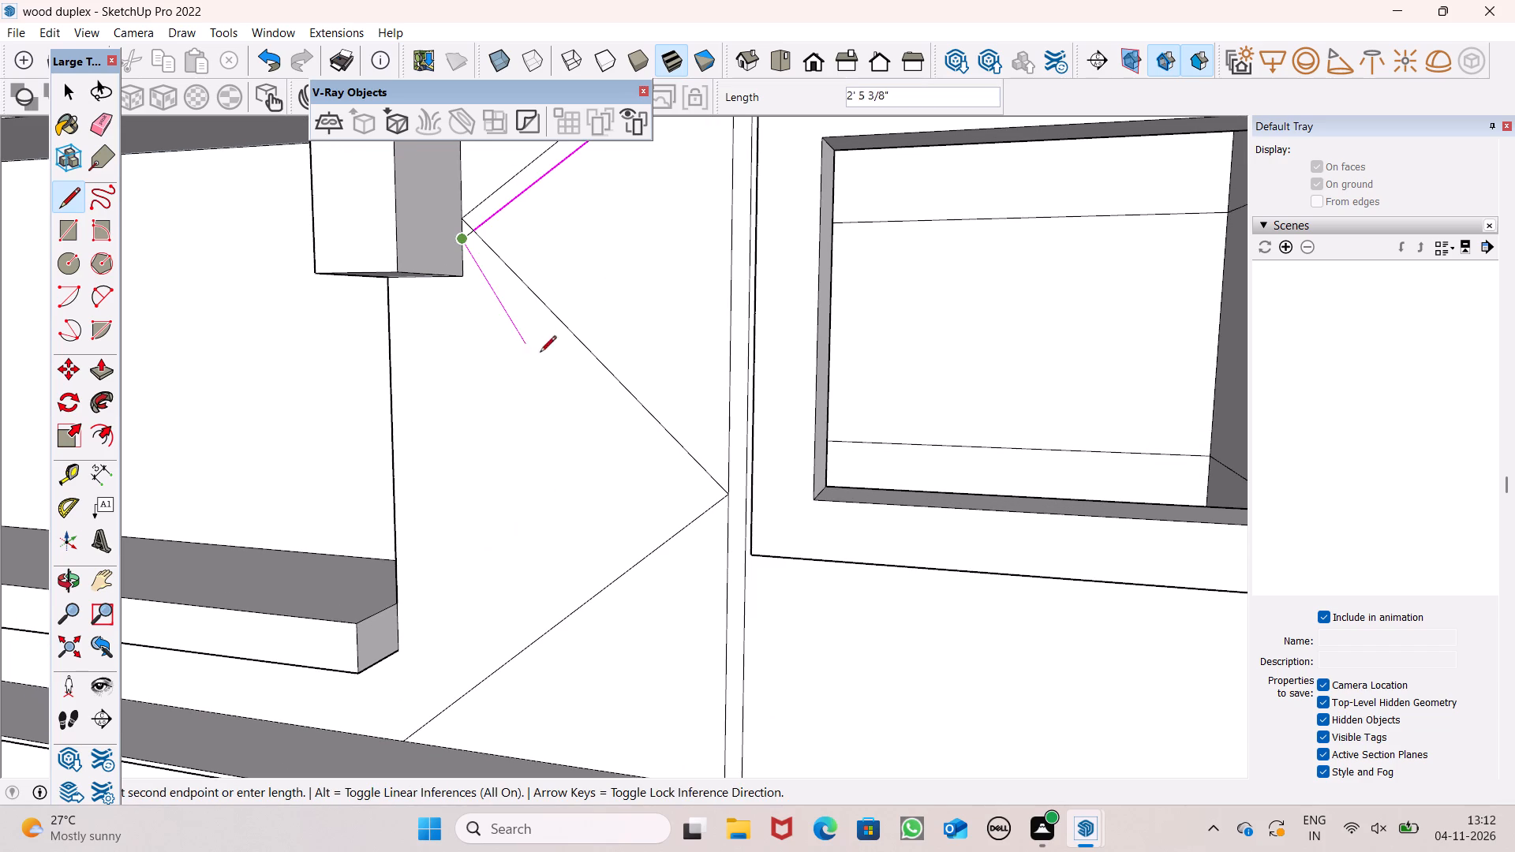
left_click(704, 494)
scroll(735, 441, "down", 3)
middle_click_drag(698, 448, 691, 441)
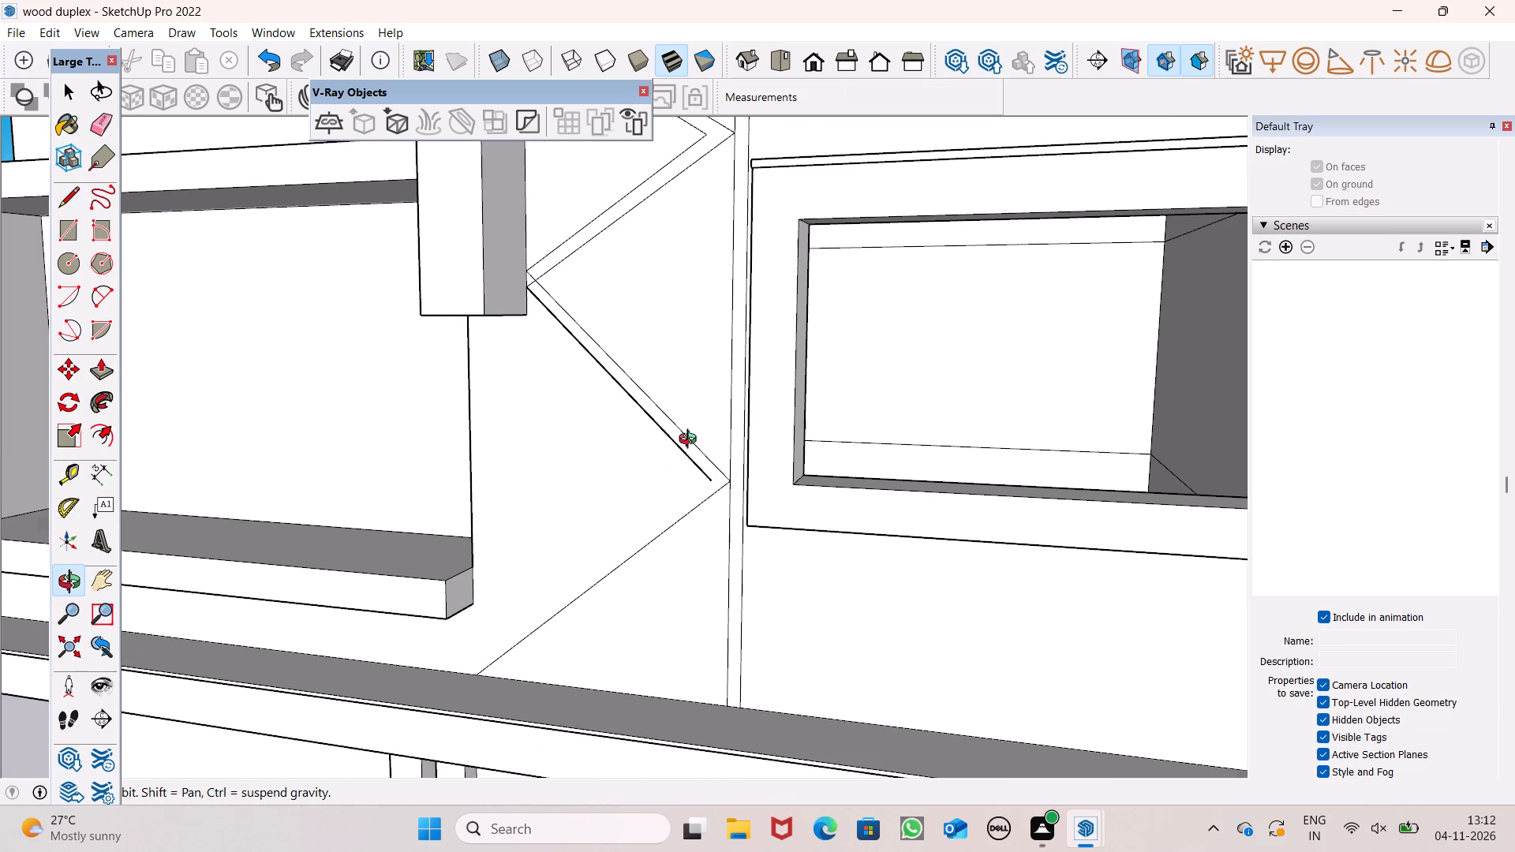
middle_click_drag(691, 441, 630, 297)
scroll(606, 468, "down", 4)
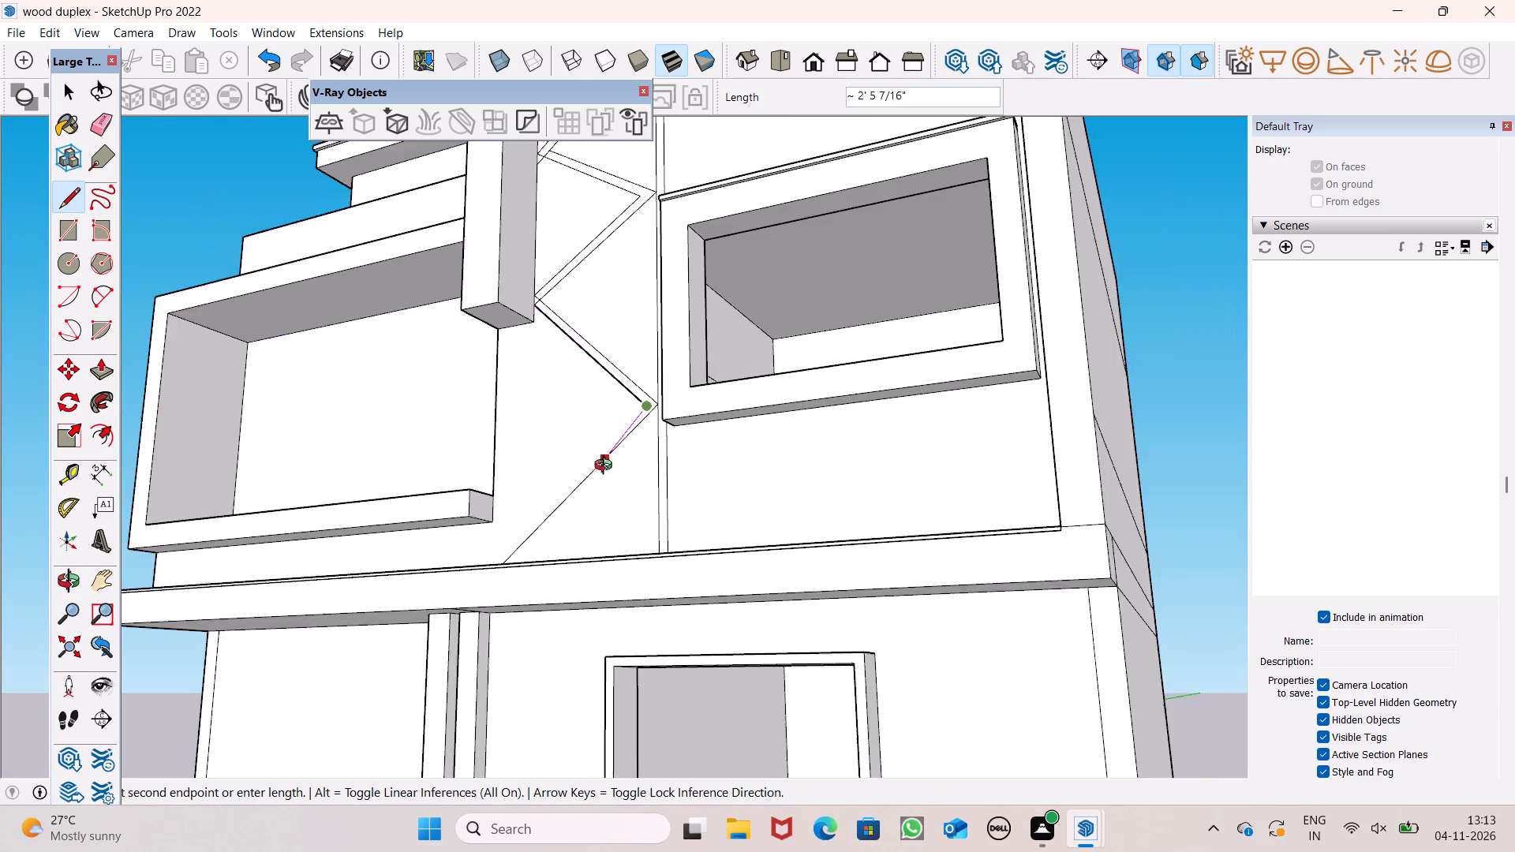
middle_click_drag(607, 467, 690, 578)
left_click(529, 632)
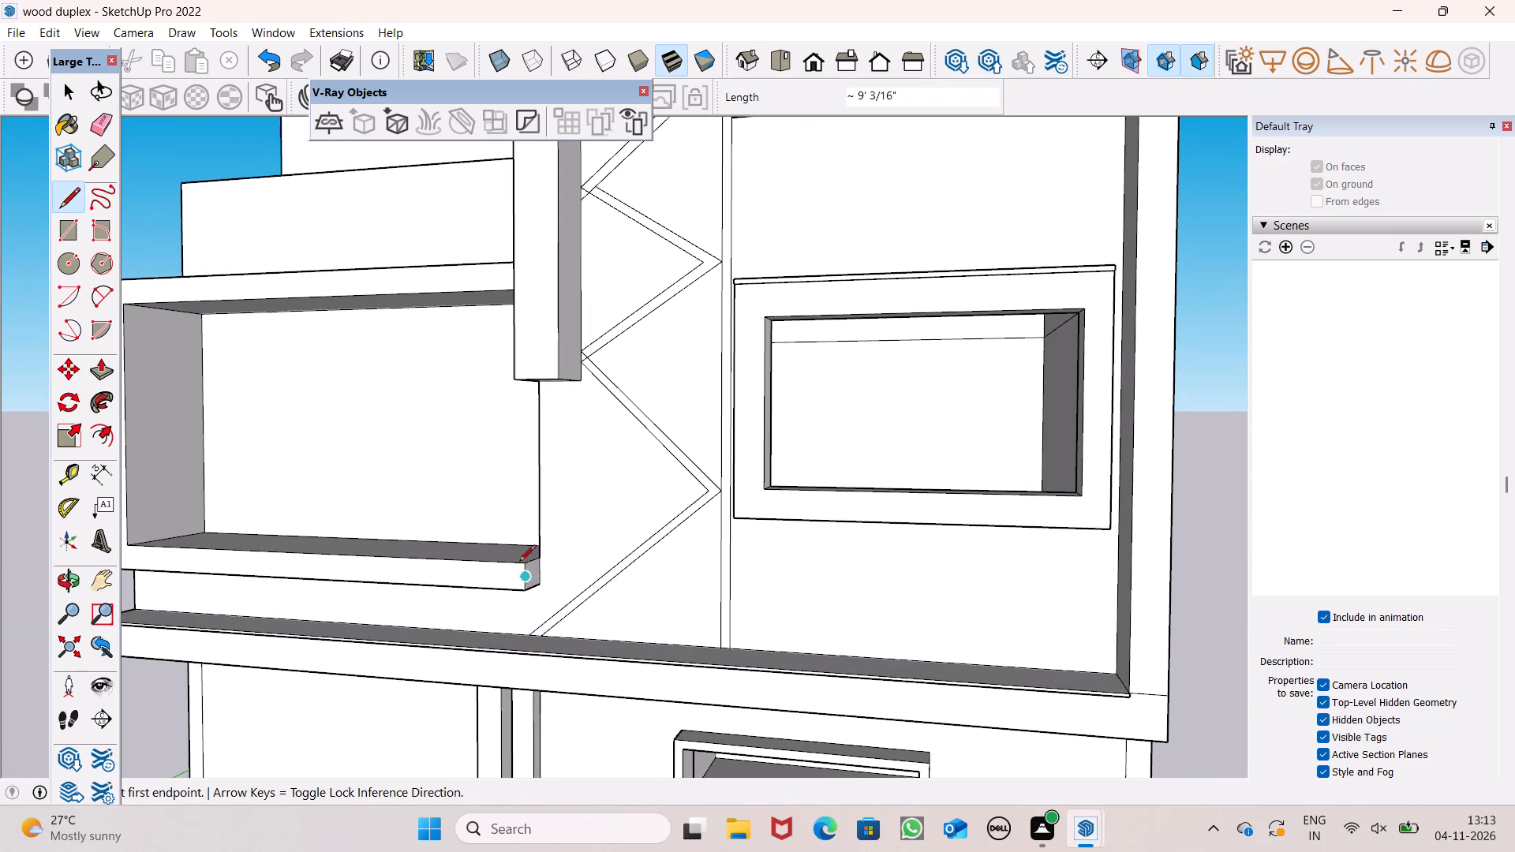
key("space")
Draw a vertical line about 1' 11 7/8" long on the wall from the balcony slab's lower corner down to the ledge.
scroll(660, 388, "down", 4)
middle_click_drag(701, 417, 754, 434)
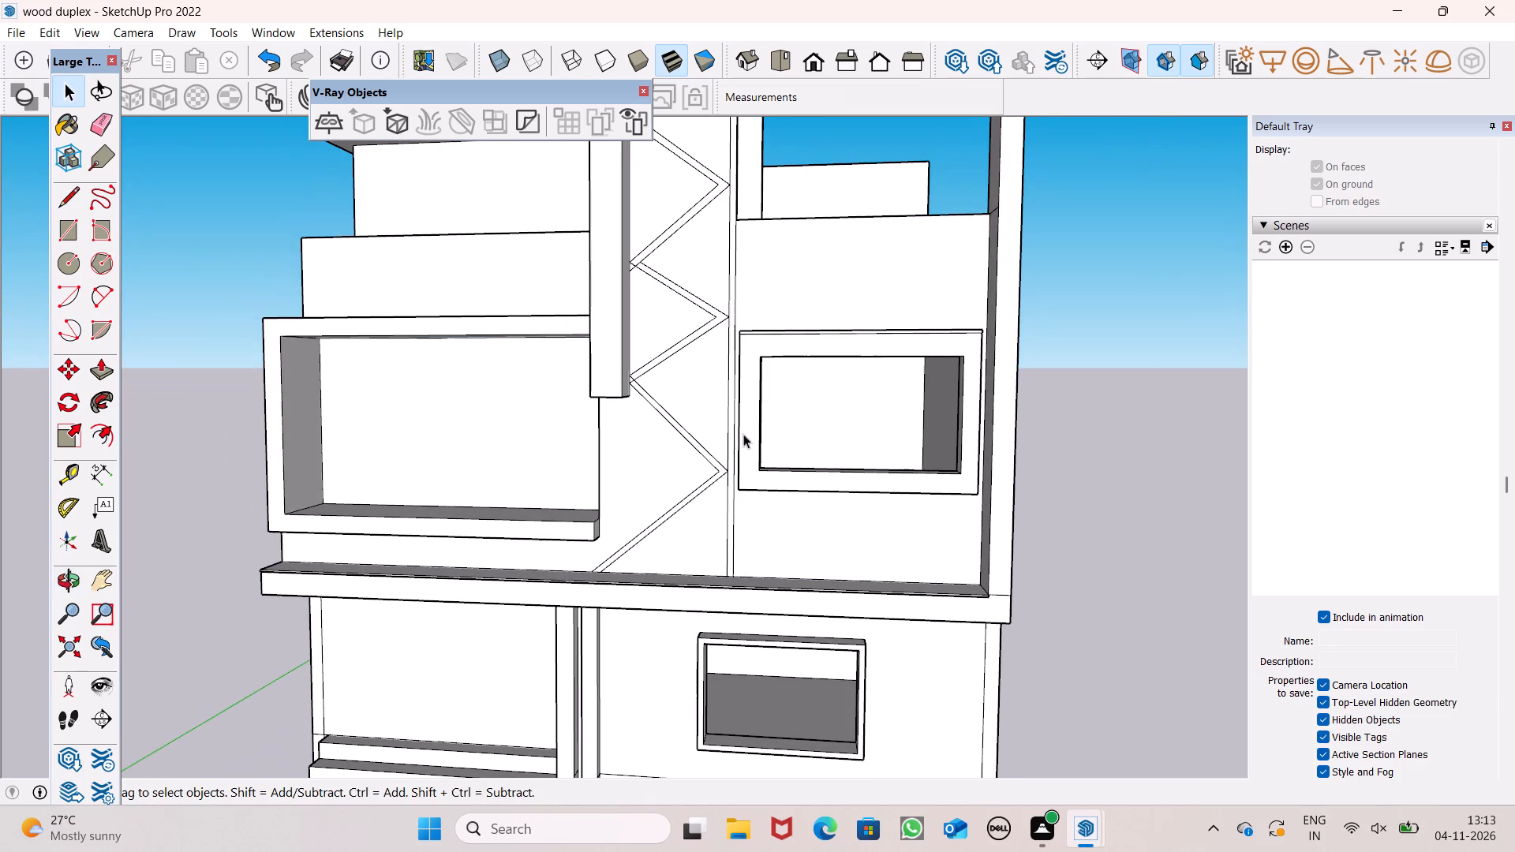
left_click(77, 193)
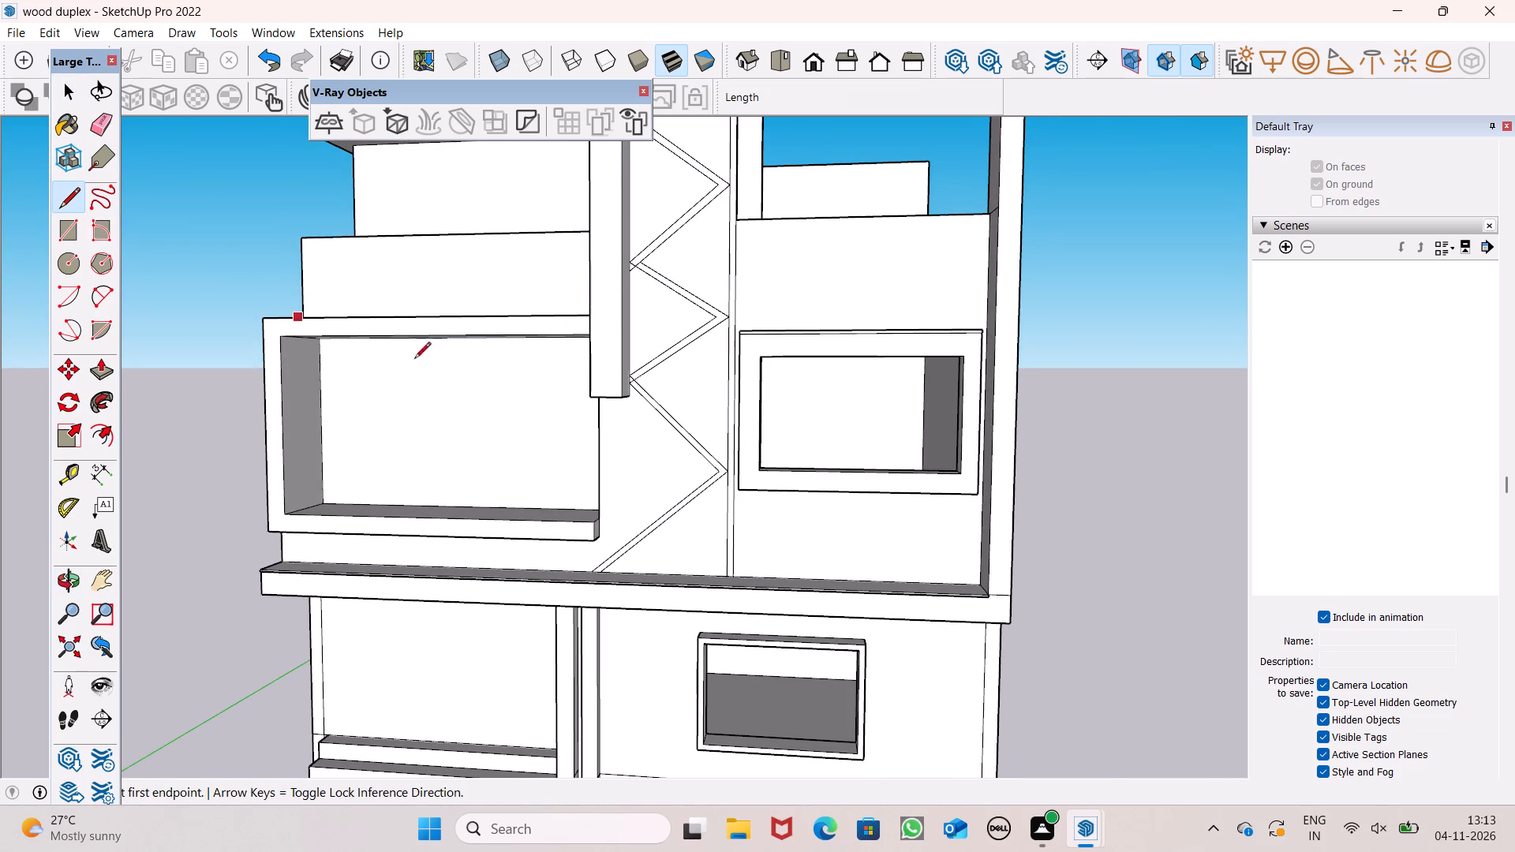
scroll(556, 441, "down", 1)
scroll(562, 460, "up", 3)
left_click(608, 547)
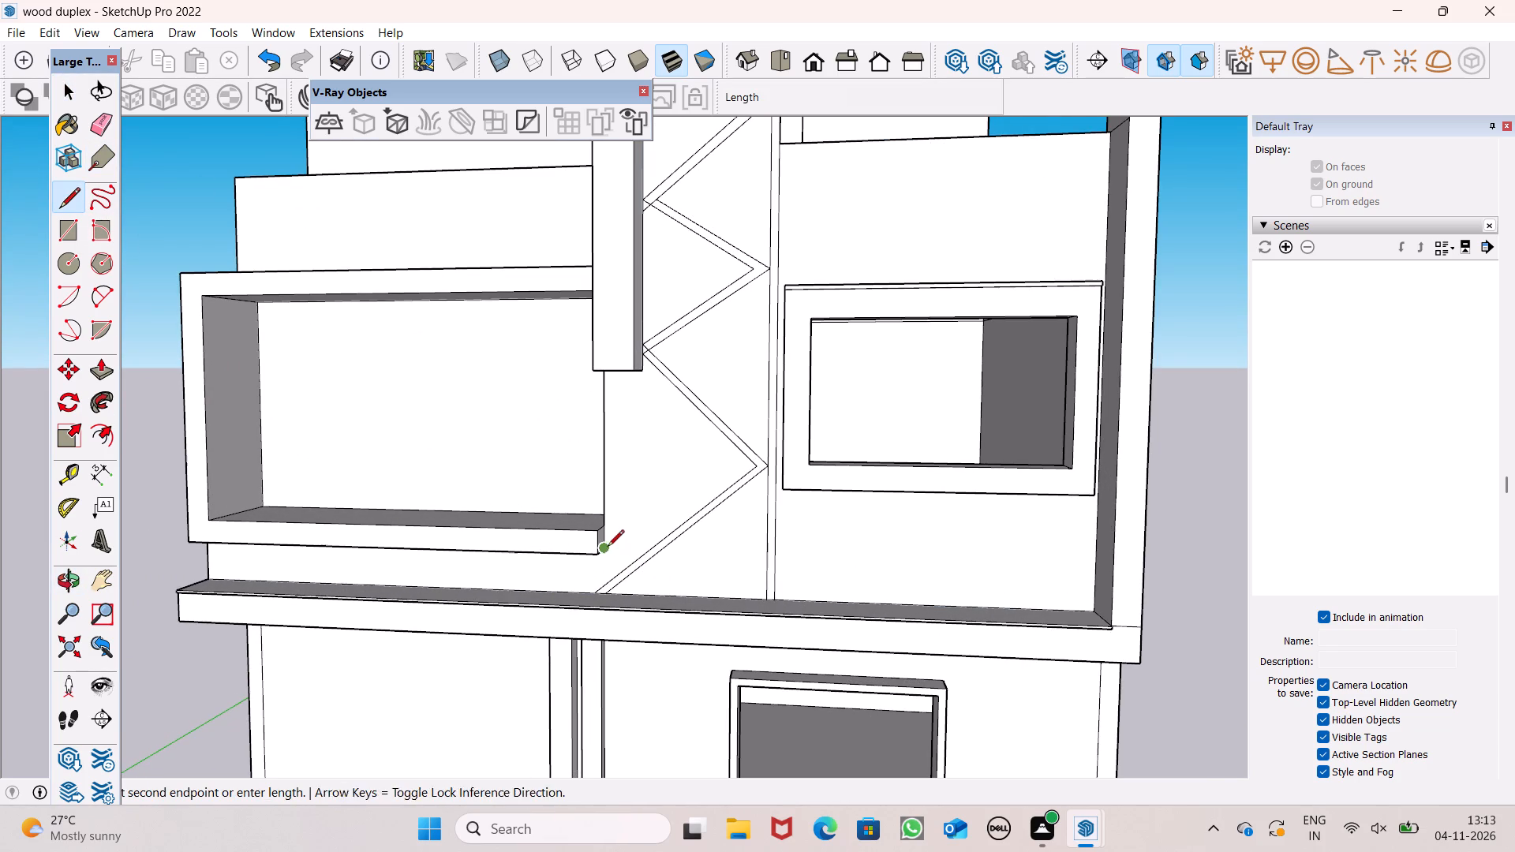
left_click(604, 598)
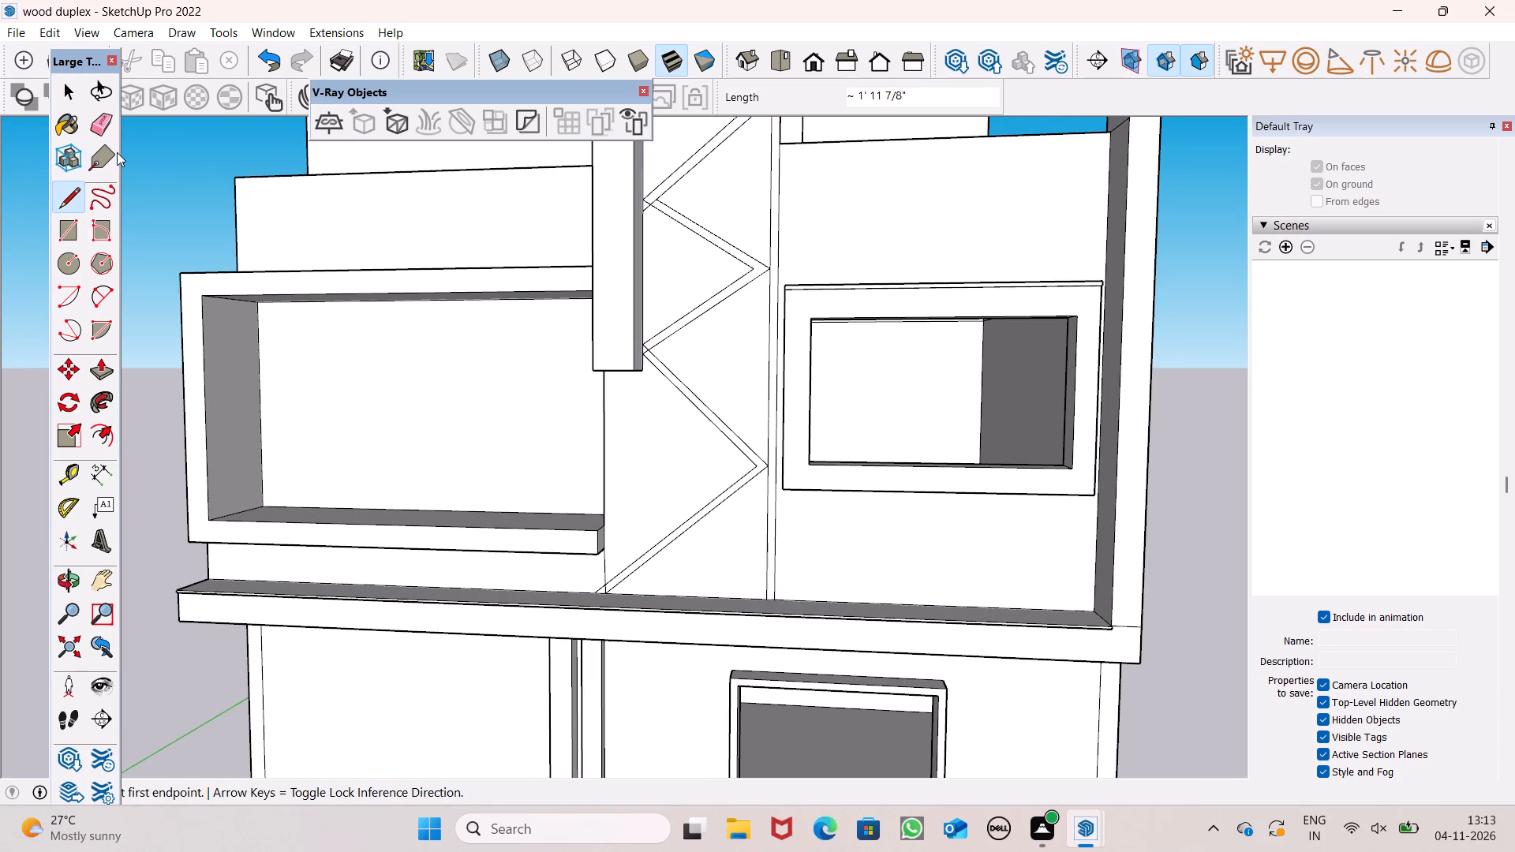
Erase the short stub of the lowest inner diagonal that extends past the new vertical line beneath the balcony.
left_click(98, 125)
scroll(496, 540, "up", 7)
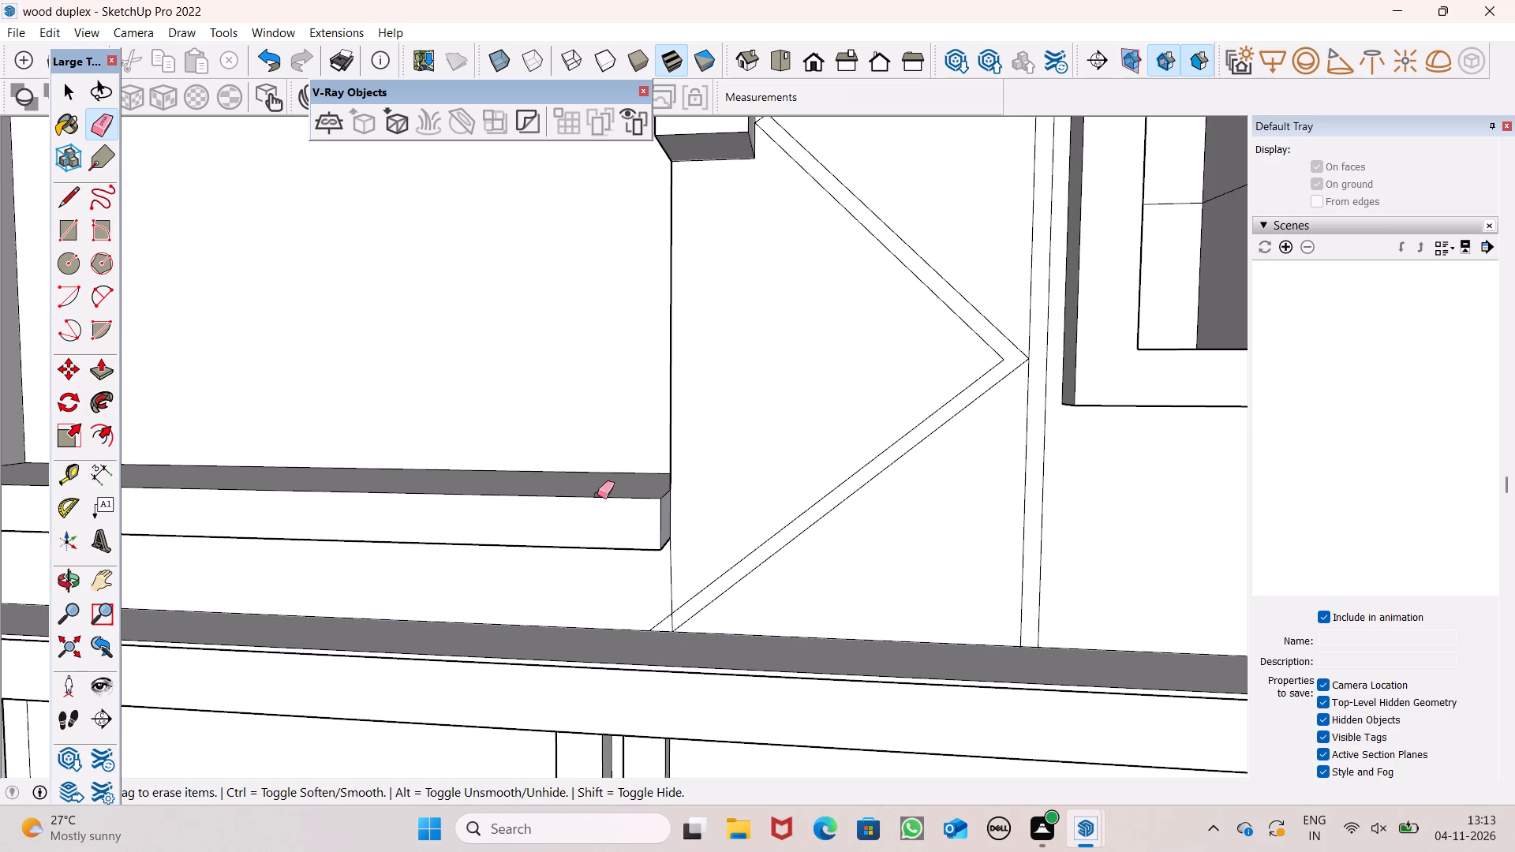
scroll(669, 338, "down", 5)
scroll(680, 527, "up", 14)
left_click_drag(638, 484, 639, 491)
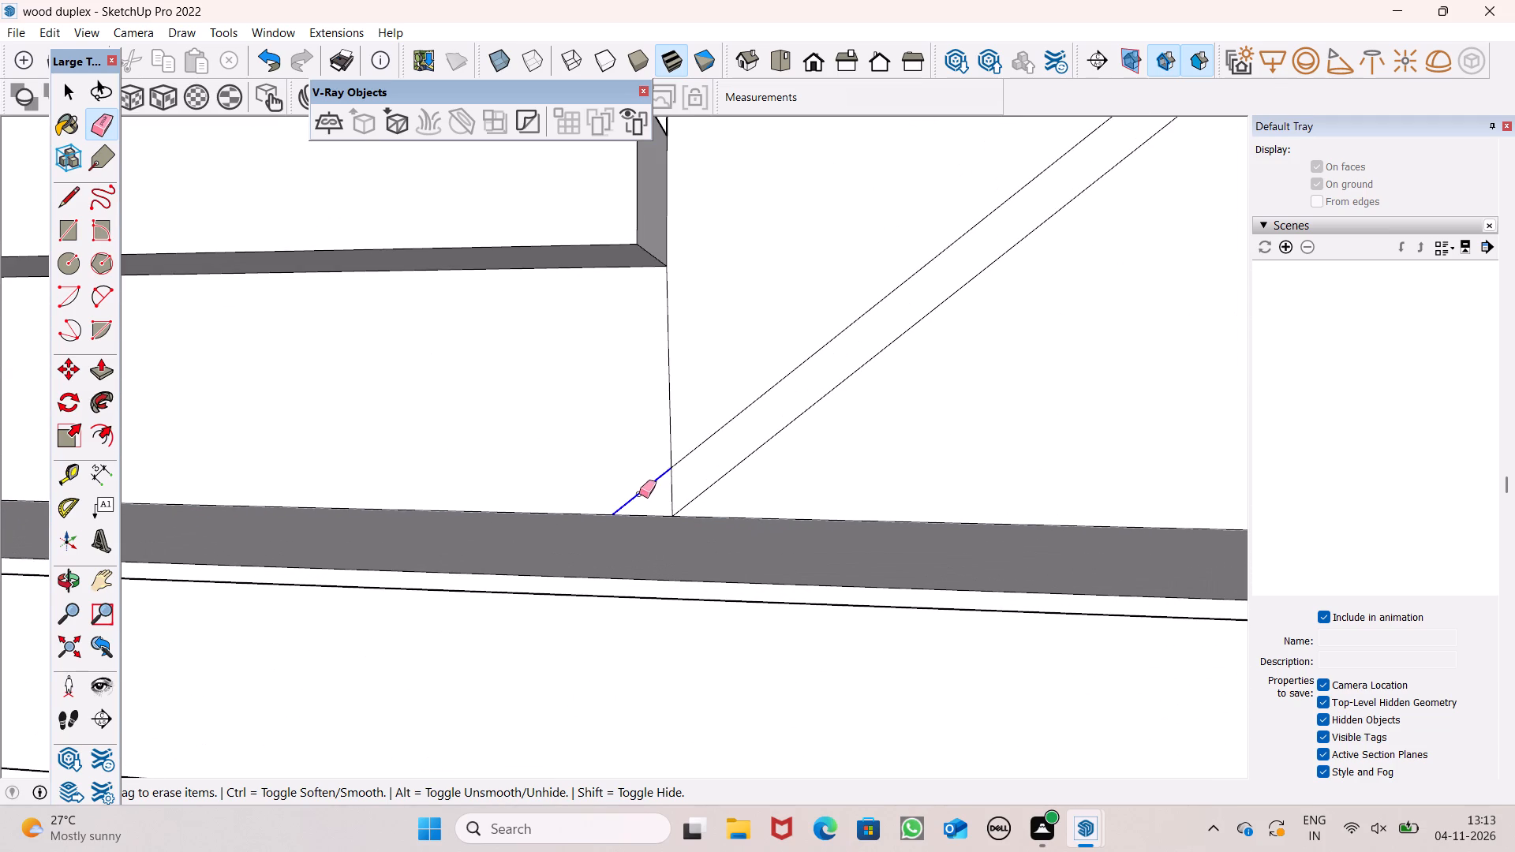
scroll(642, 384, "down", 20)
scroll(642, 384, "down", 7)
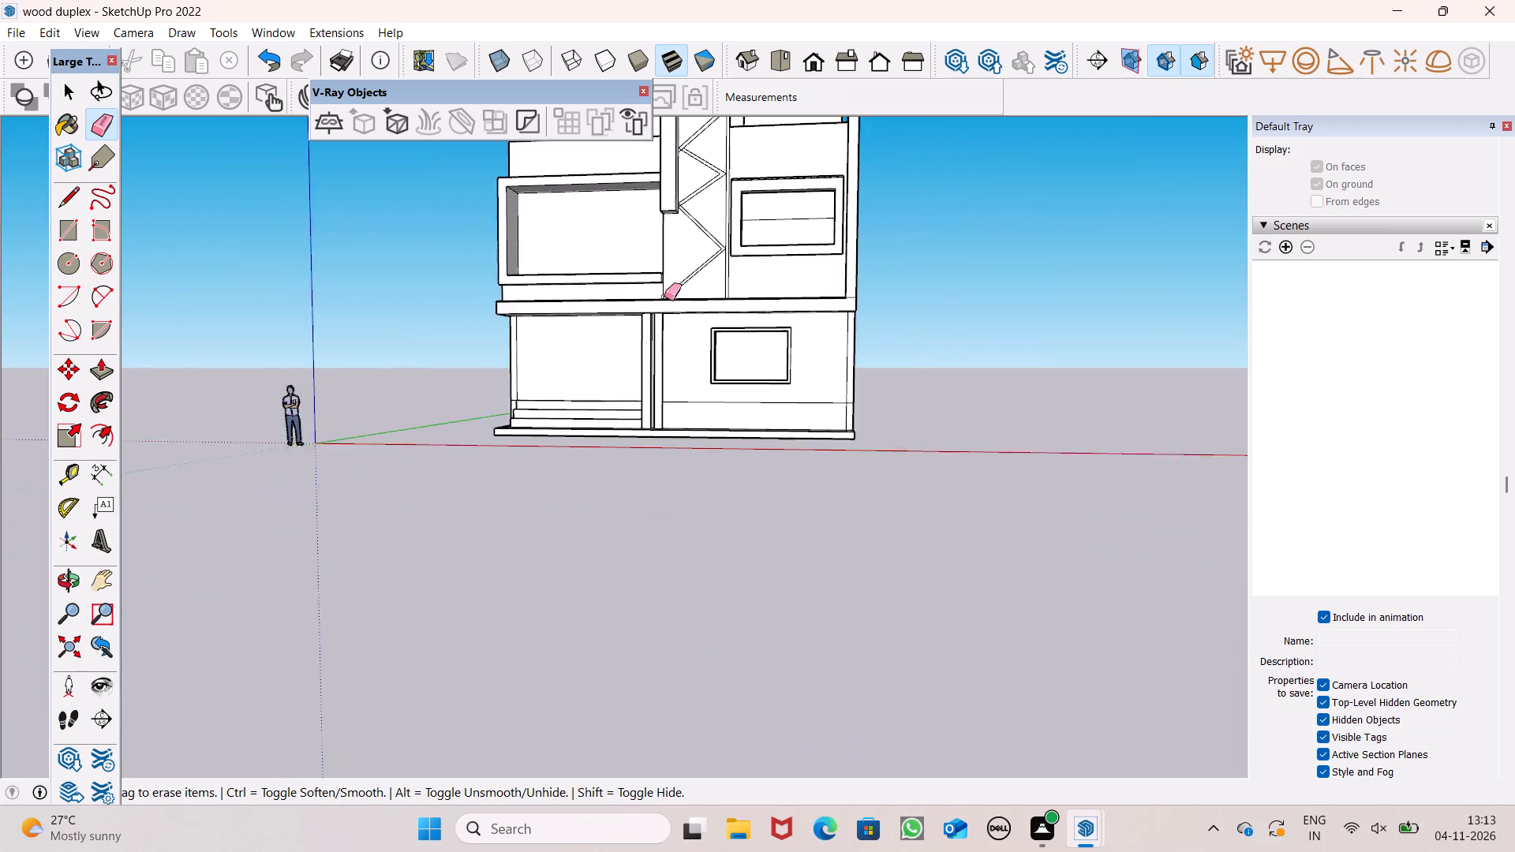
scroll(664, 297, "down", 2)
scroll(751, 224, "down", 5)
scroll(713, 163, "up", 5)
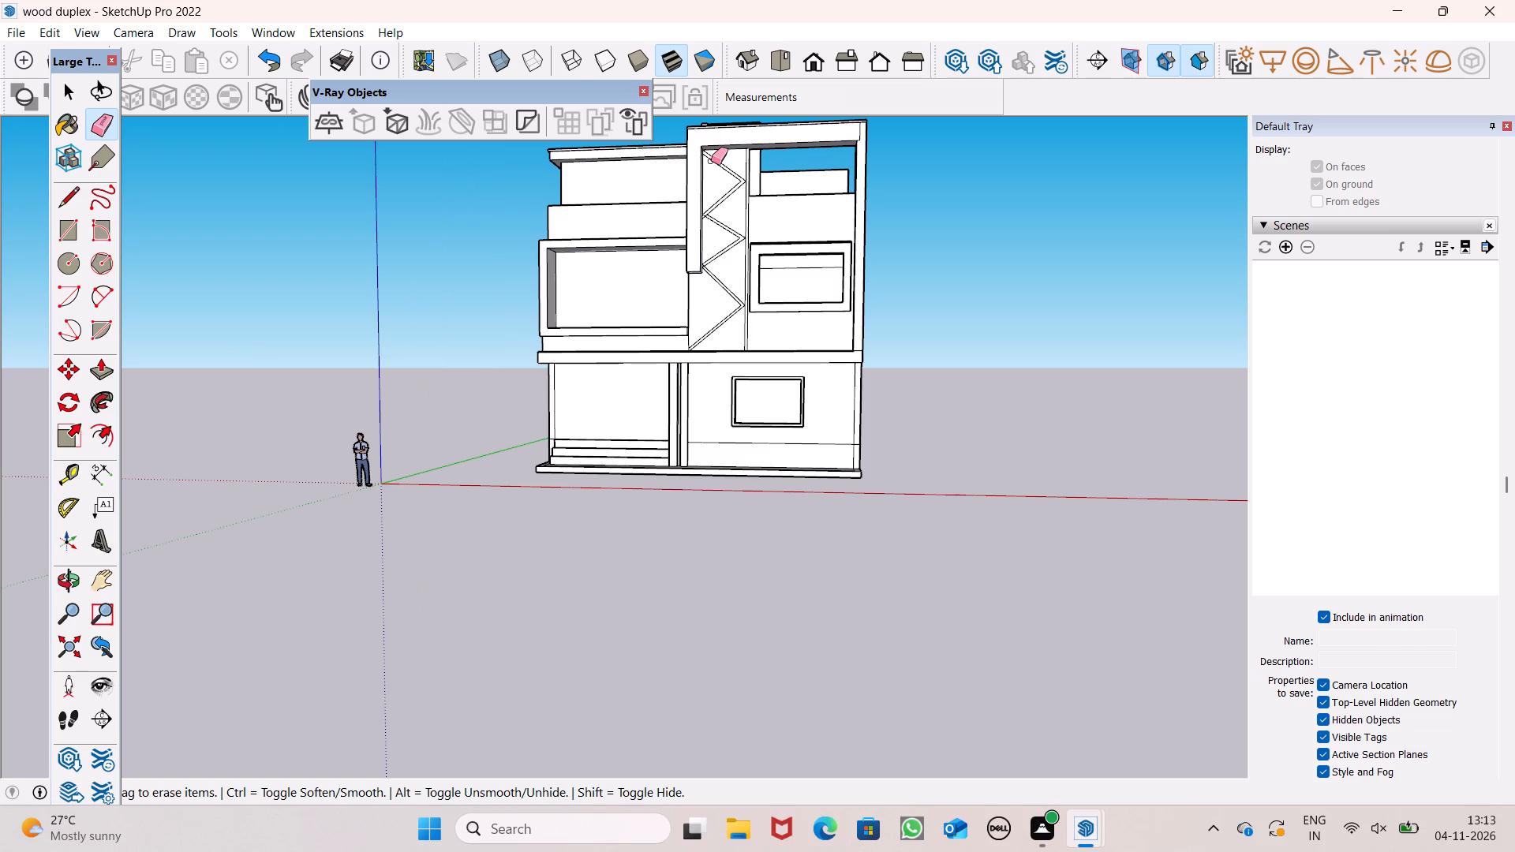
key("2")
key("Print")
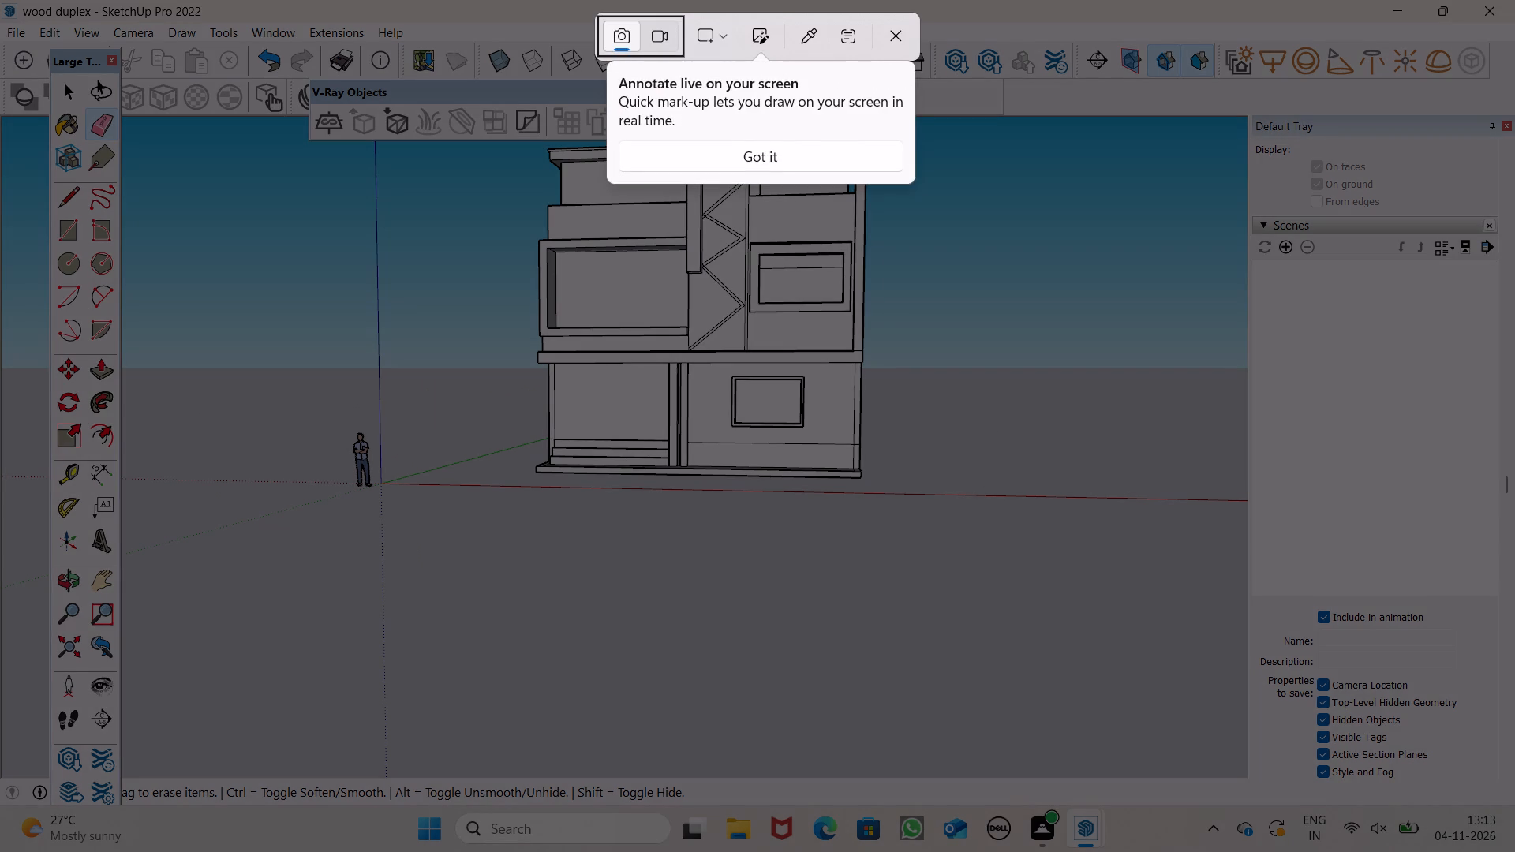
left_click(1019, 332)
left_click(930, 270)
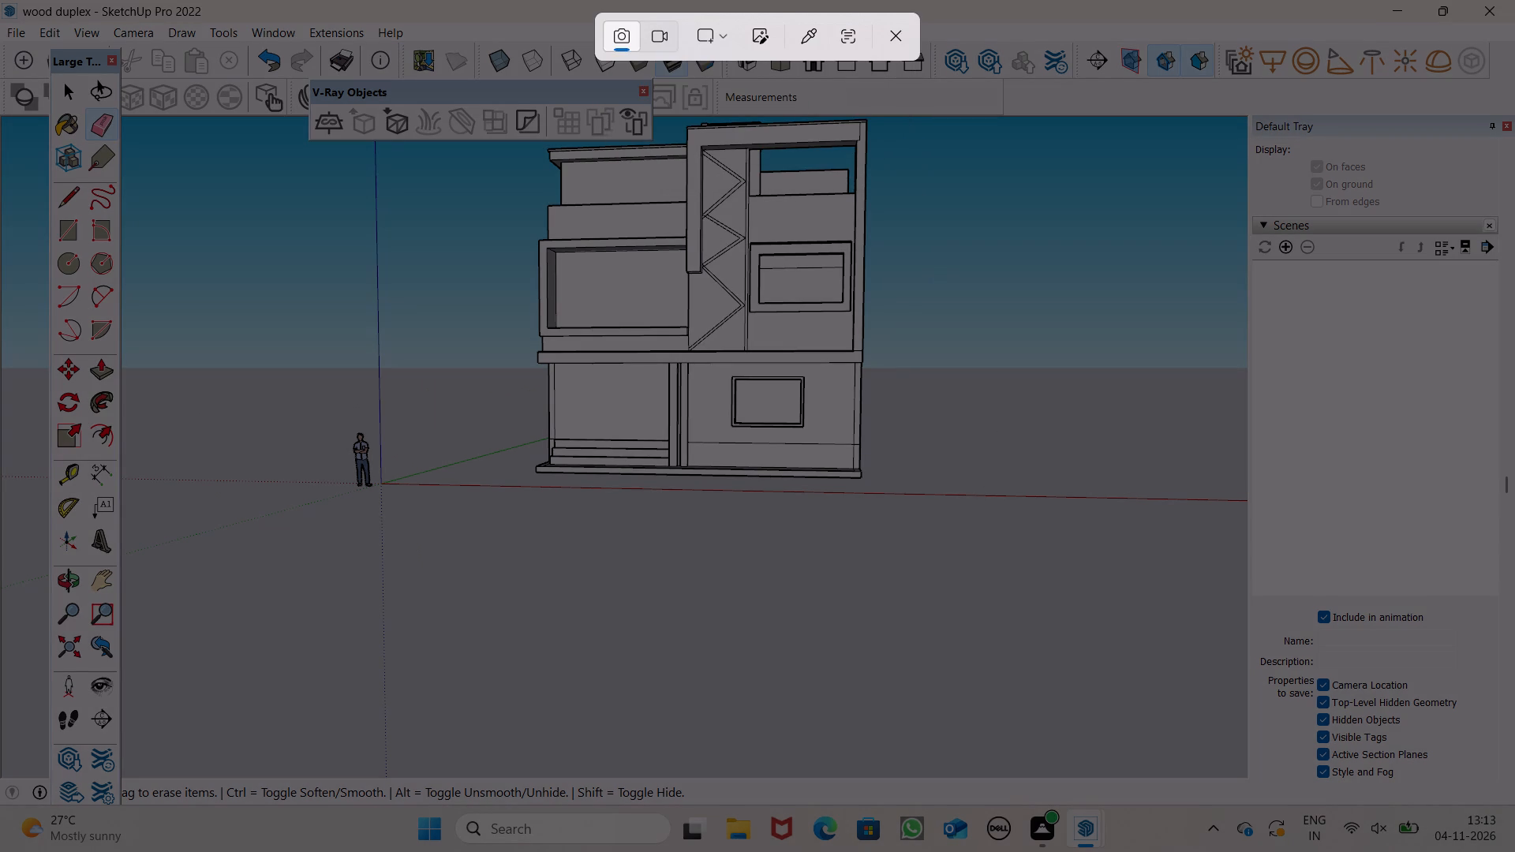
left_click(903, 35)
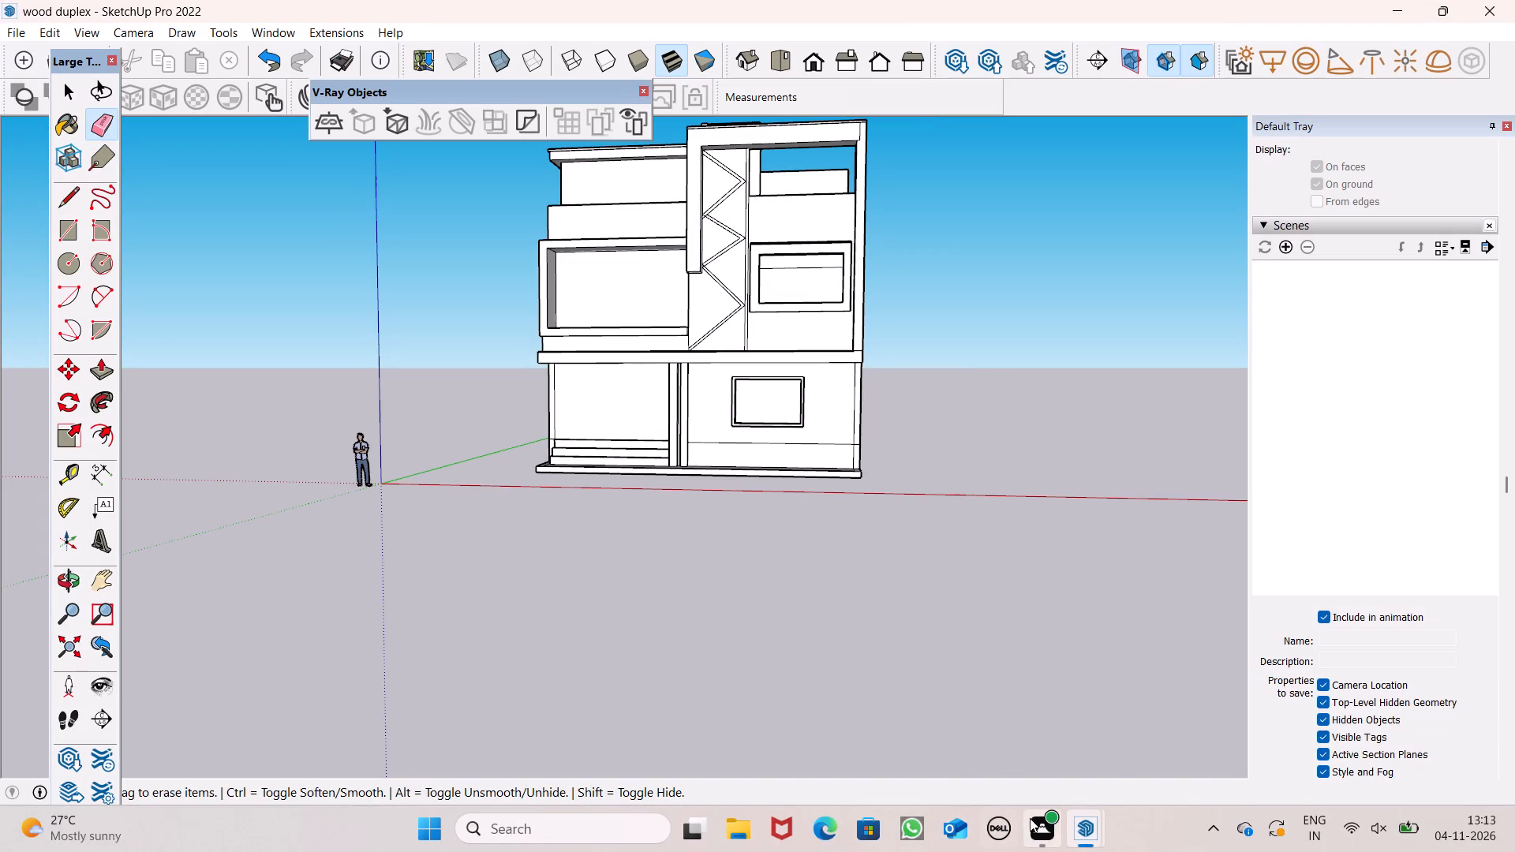
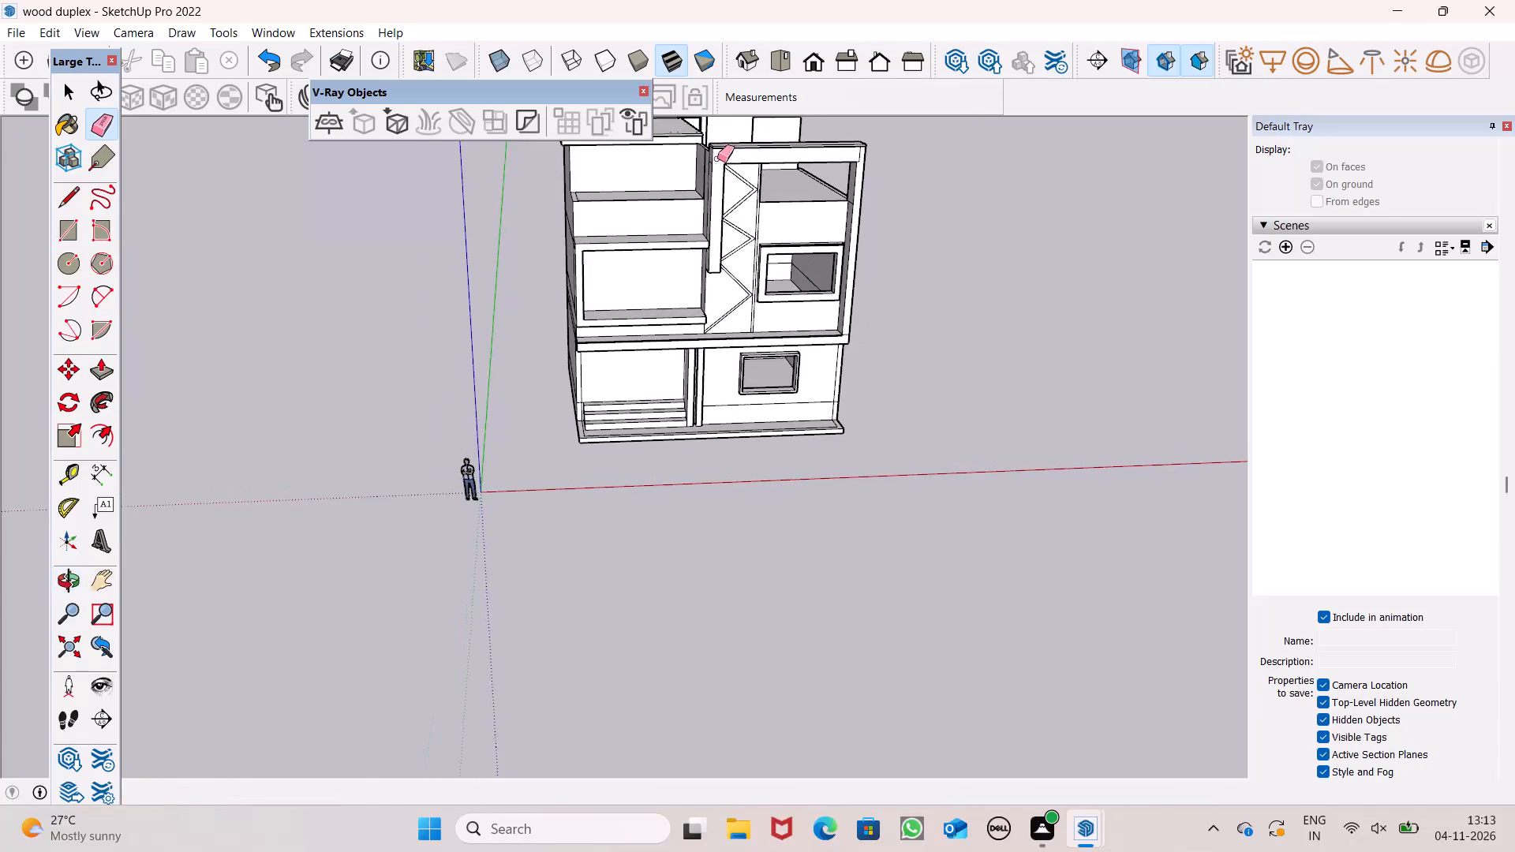
Erase the overlapping line stubs where the first and second chevrons meet beside the short leg.
scroll(706, 166, "up", 8)
scroll(906, 621, "up", 1)
middle_click_drag(906, 571, 863, 423)
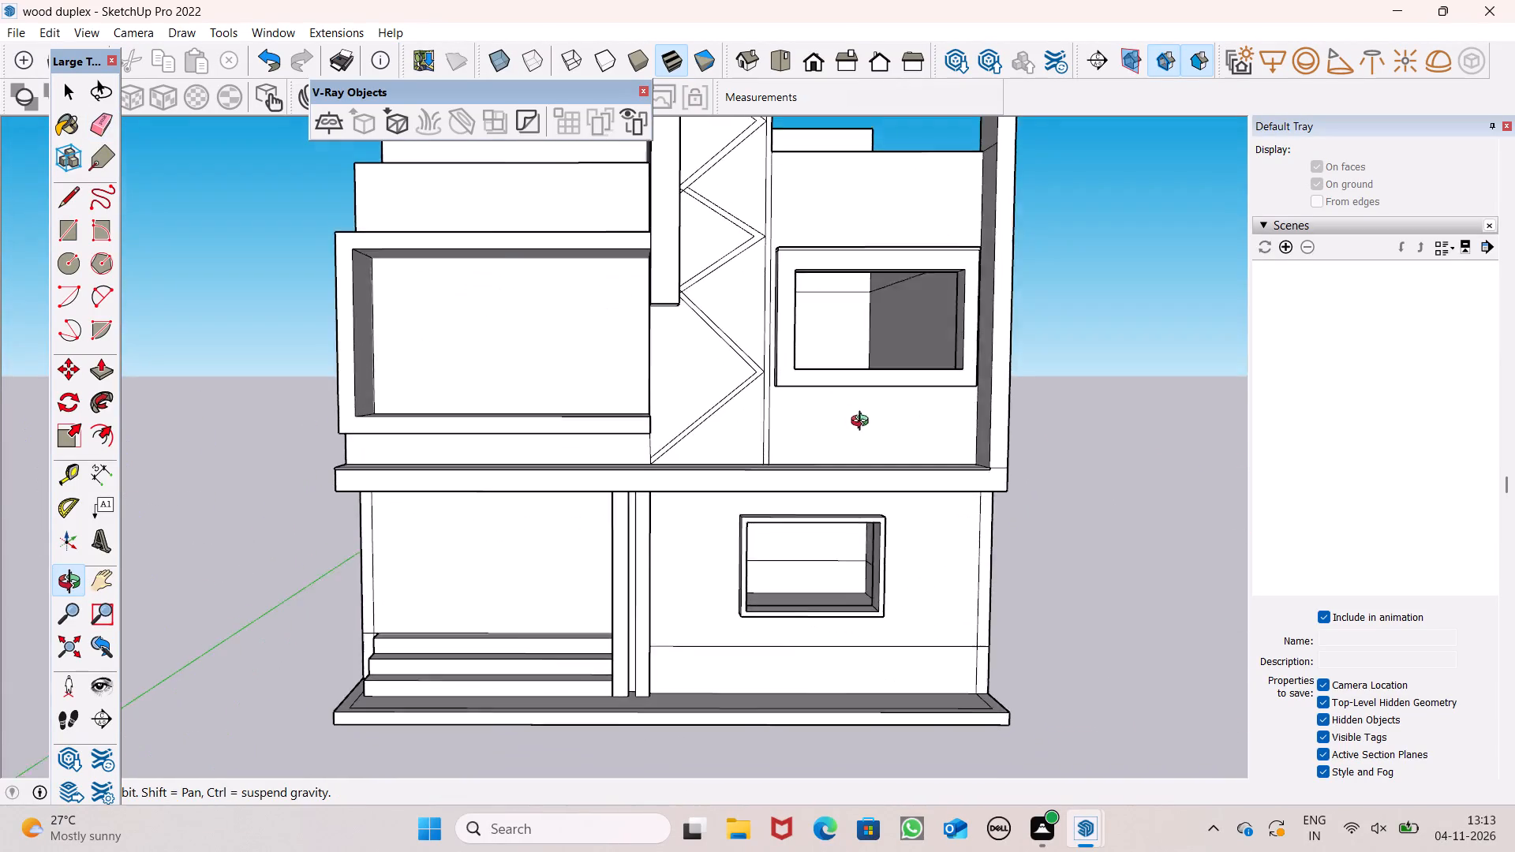
middle_click_drag(863, 423, 858, 423)
scroll(709, 473, "down", 4)
scroll(694, 269, "up", 8)
scroll(671, 264, "down", 2)
scroll(668, 274, "up", 1)
scroll(668, 277, "down", 1)
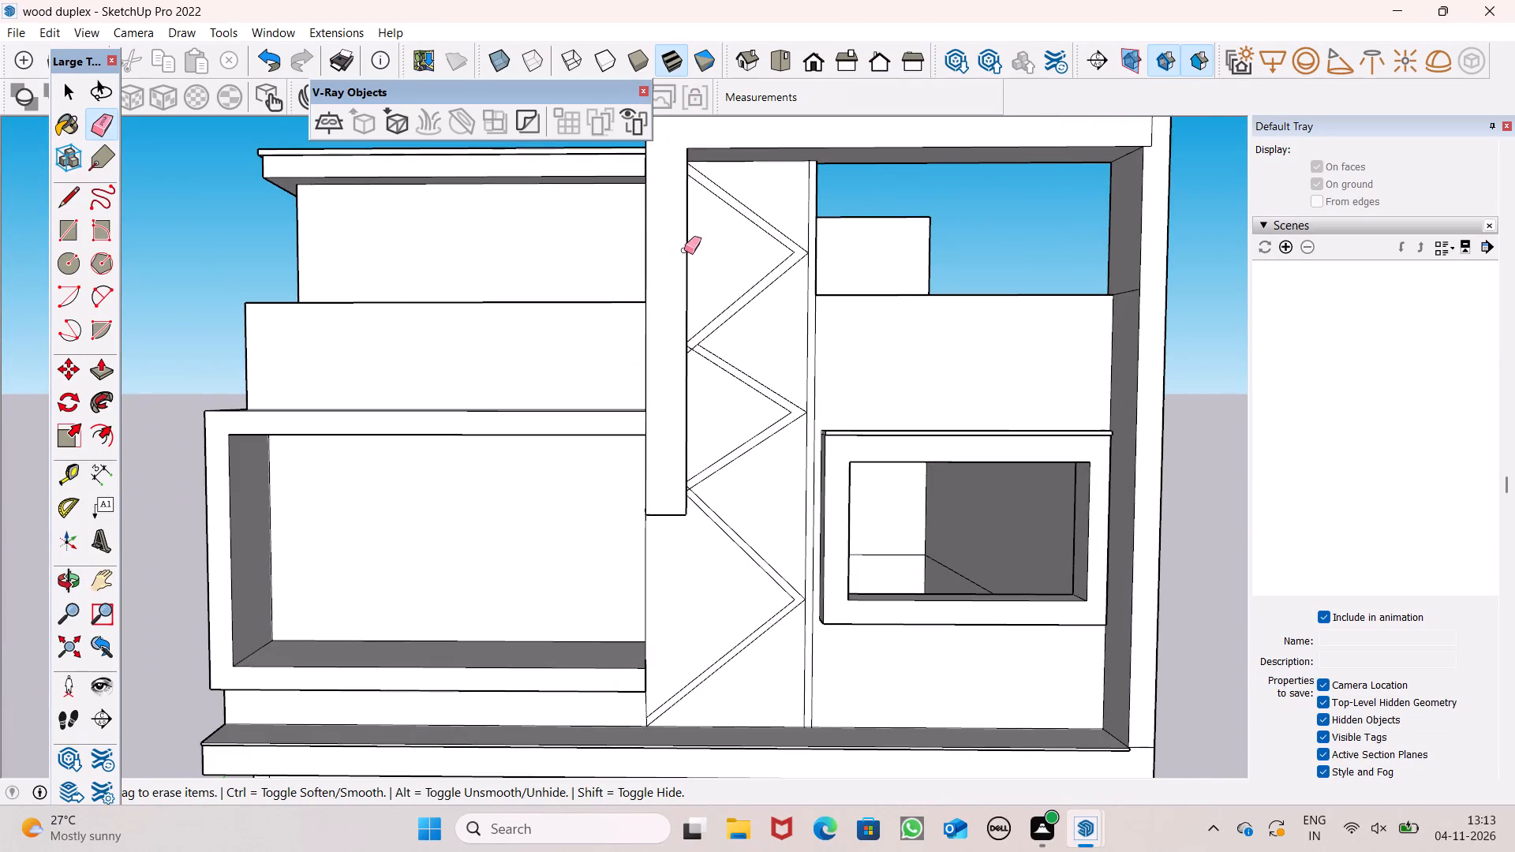
scroll(526, 200, "up", 5)
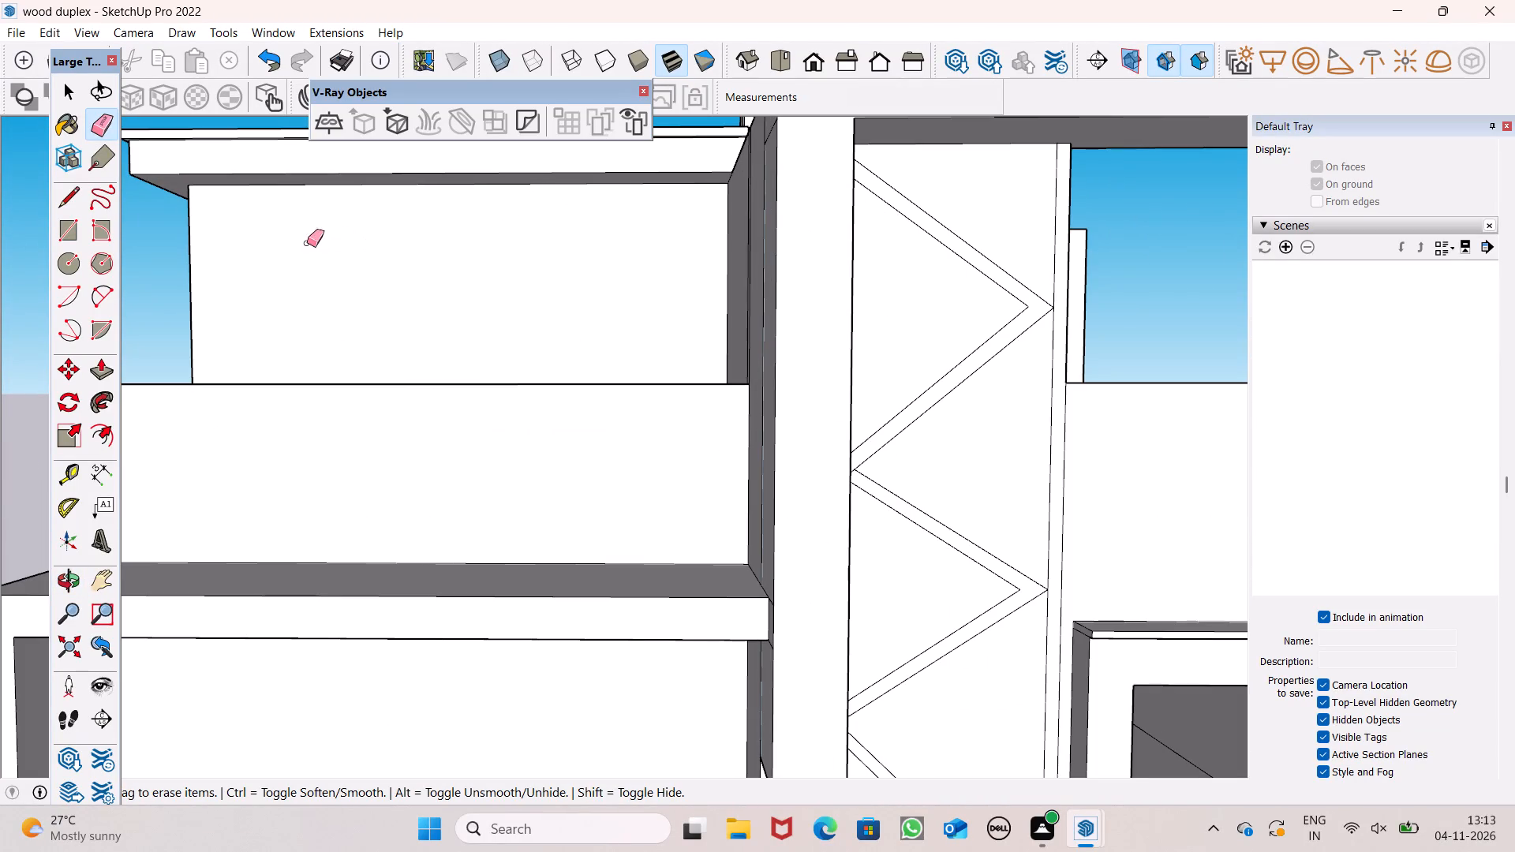
scroll(369, 264, "down", 2)
middle_click_drag(638, 307, 600, 349)
middle_click(600, 350)
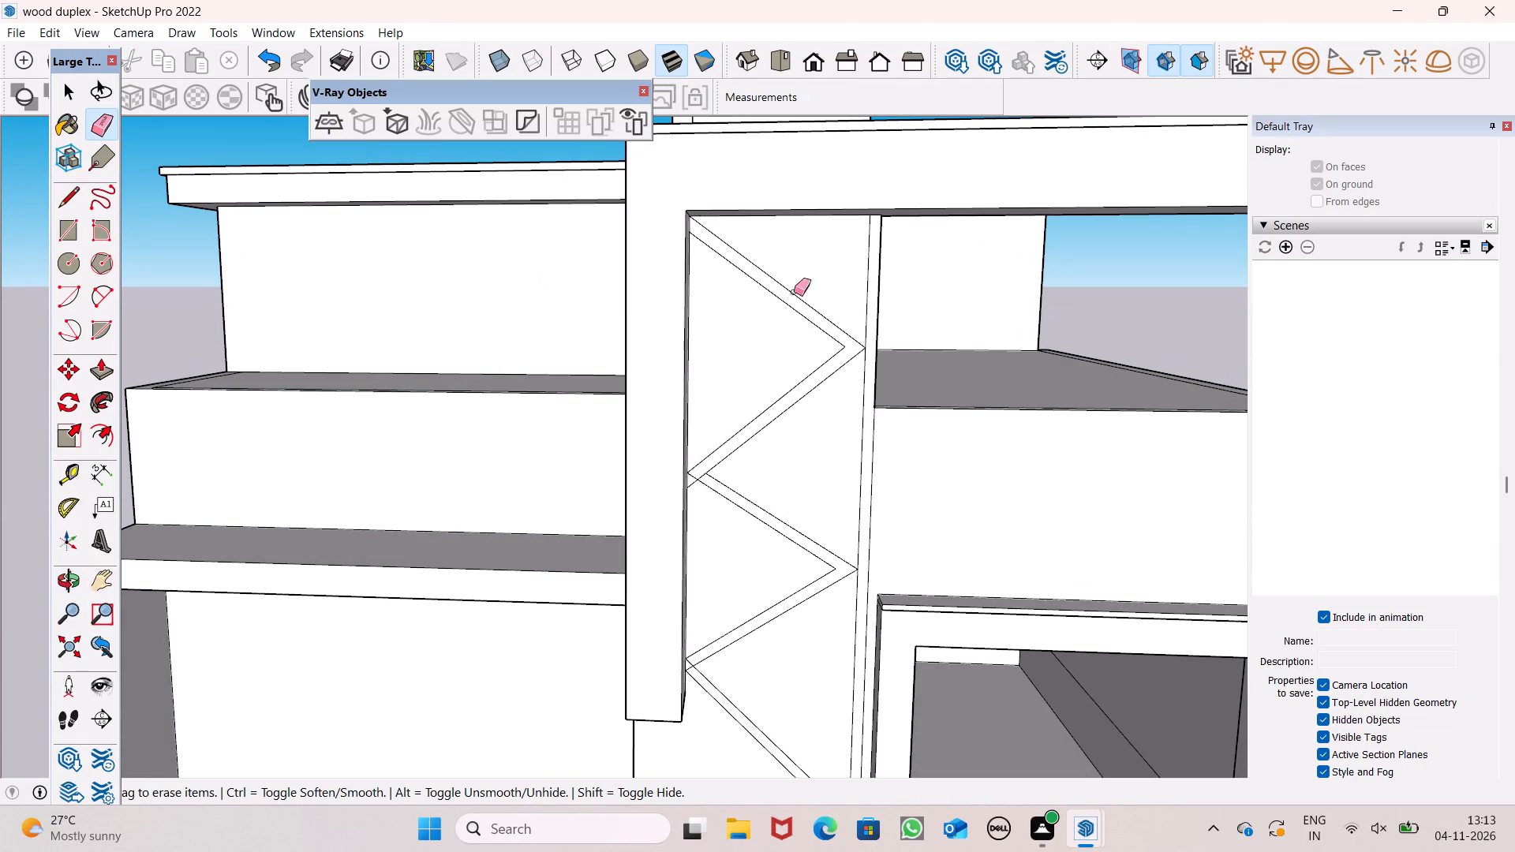
scroll(706, 481, "up", 10)
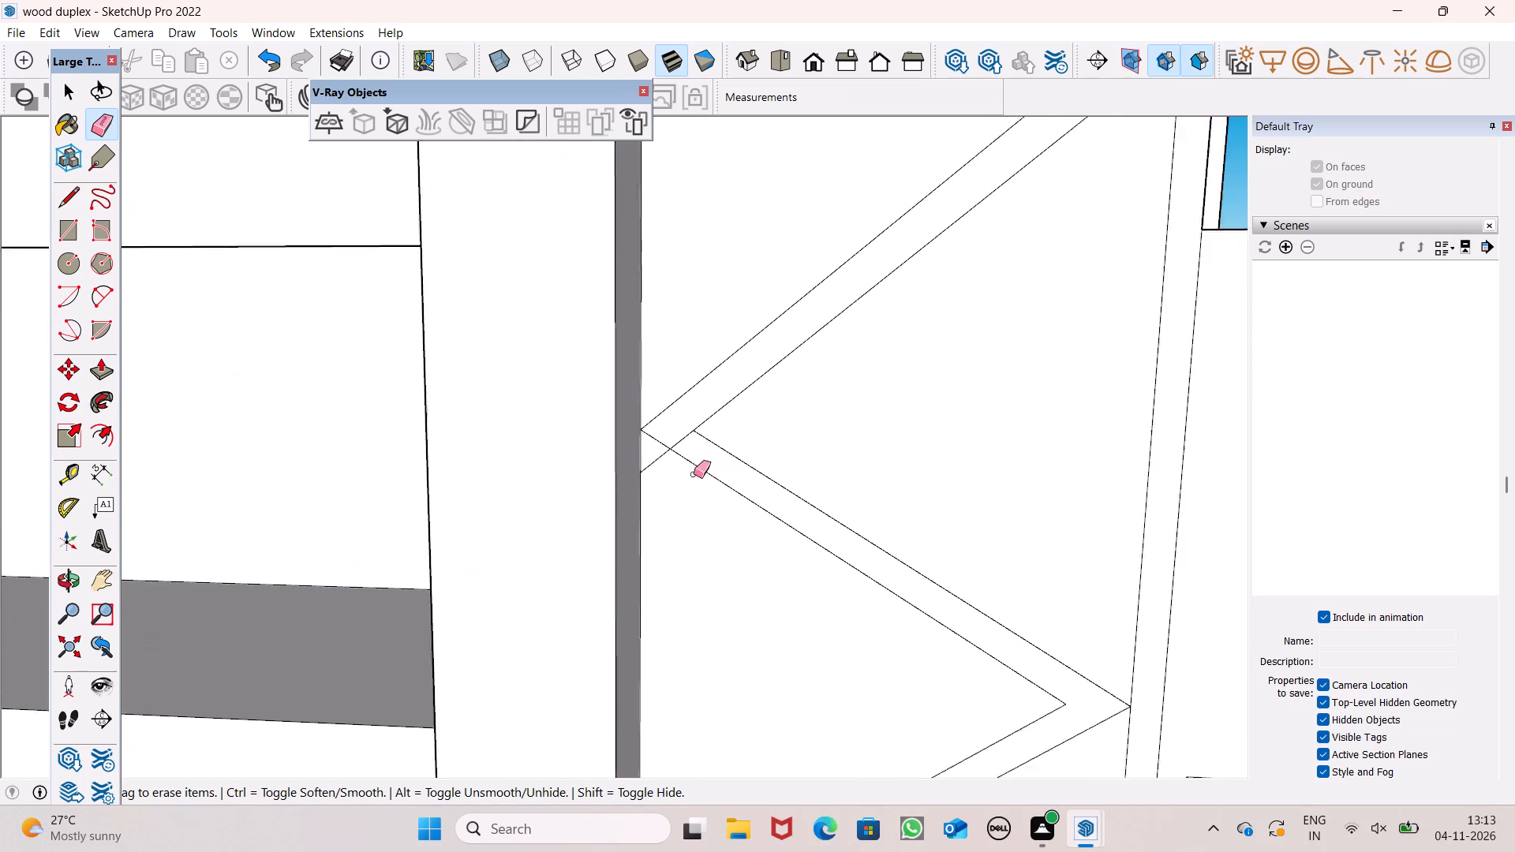
scroll(694, 474, "up", 3)
left_click(642, 452)
scroll(619, 347, "down", 6)
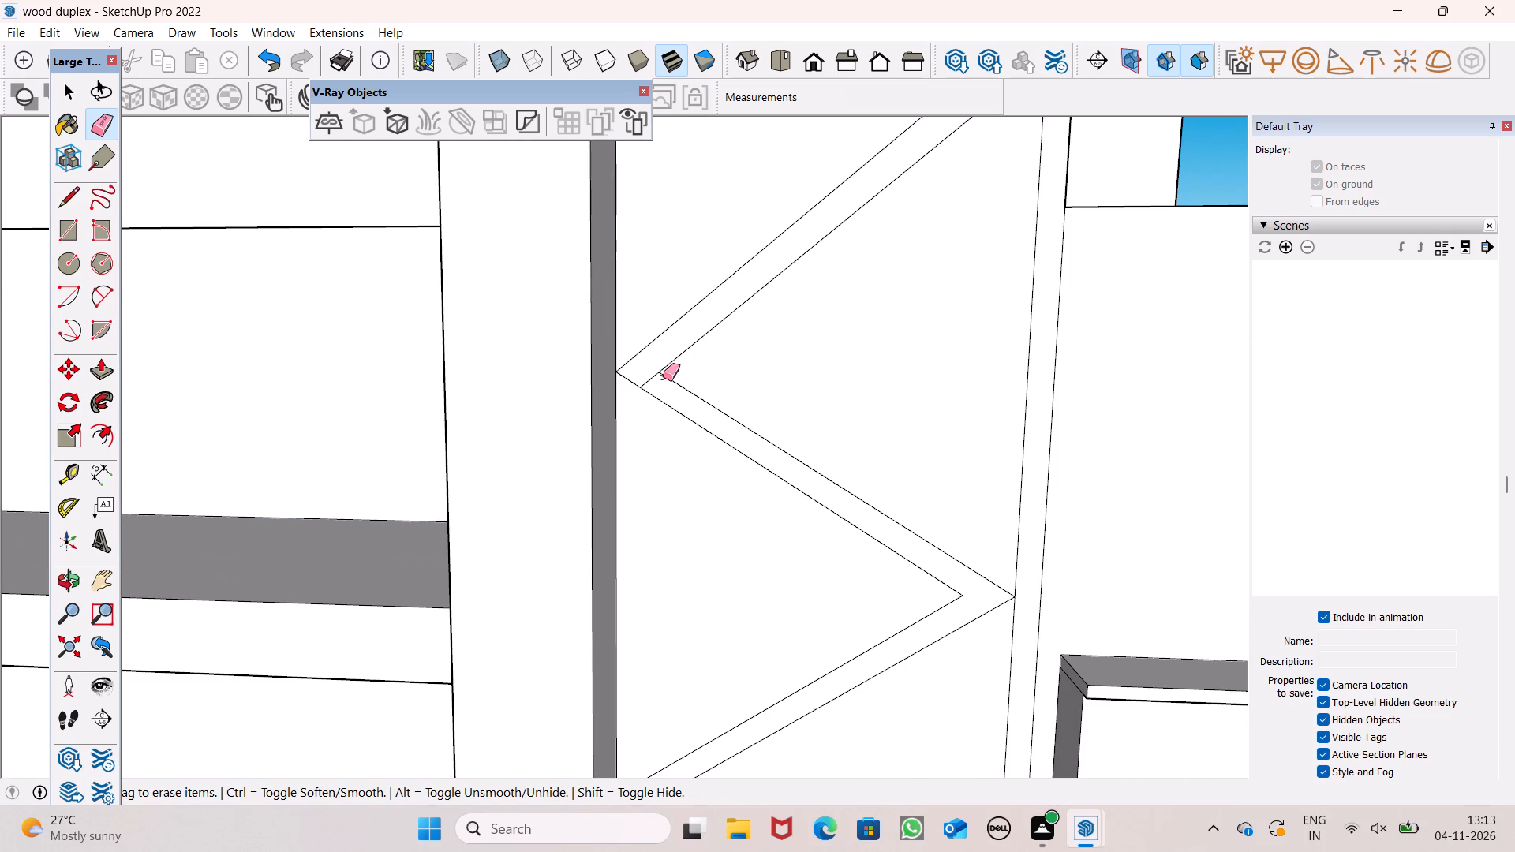
left_click(650, 378)
Erase the overlapping line stubs where the second and third chevrons meet near the short leg's lower end.
scroll(677, 288, "down", 13)
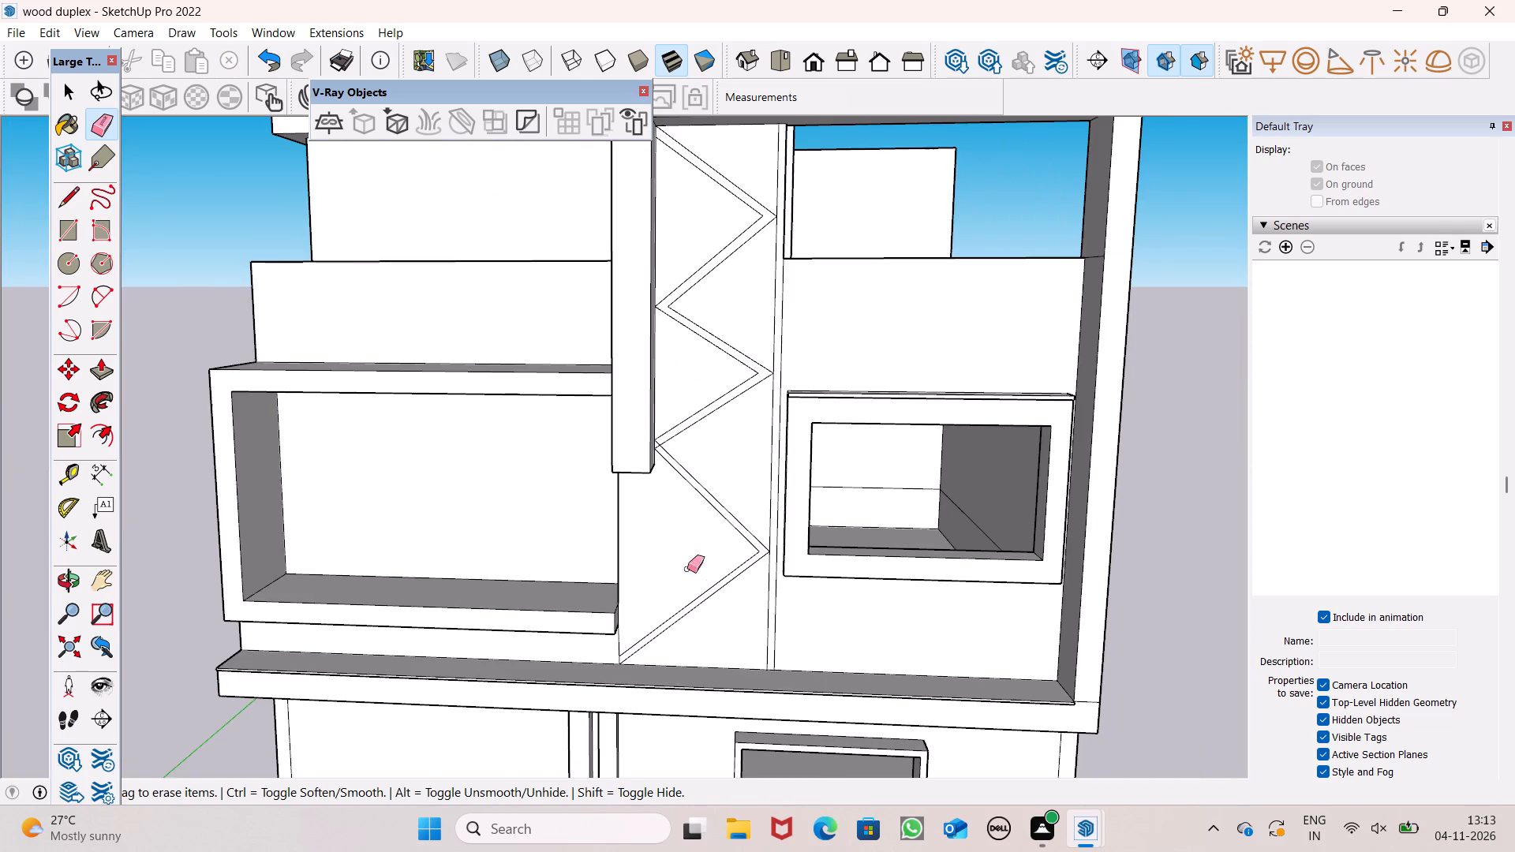
scroll(677, 483, "up", 8)
scroll(642, 405, "up", 5)
left_click_drag(642, 388, 638, 411)
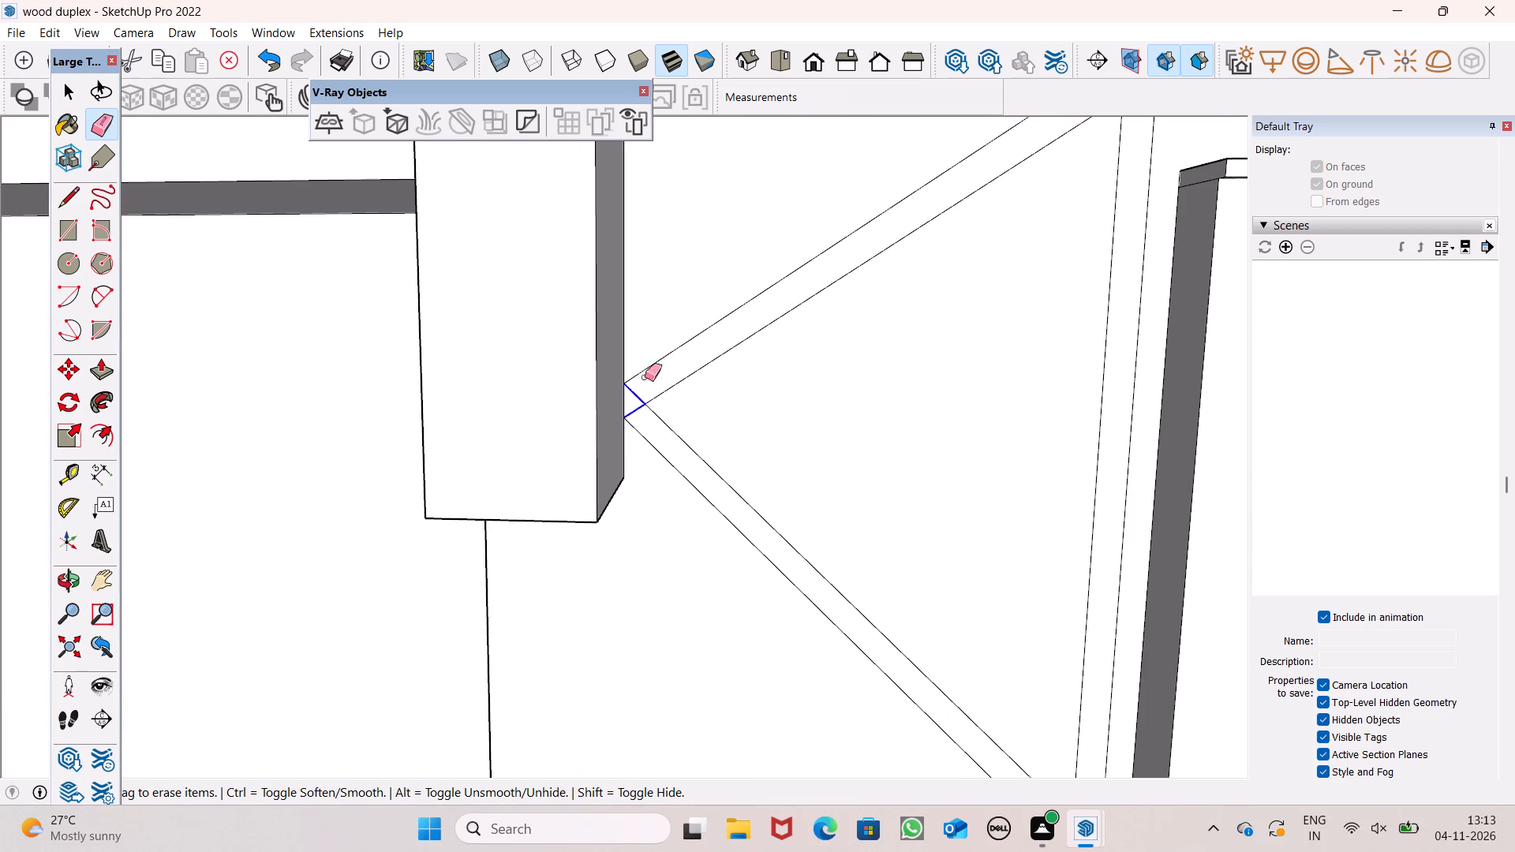
scroll(657, 290, "down", 7)
key("space")
scroll(684, 277, "down", 5)
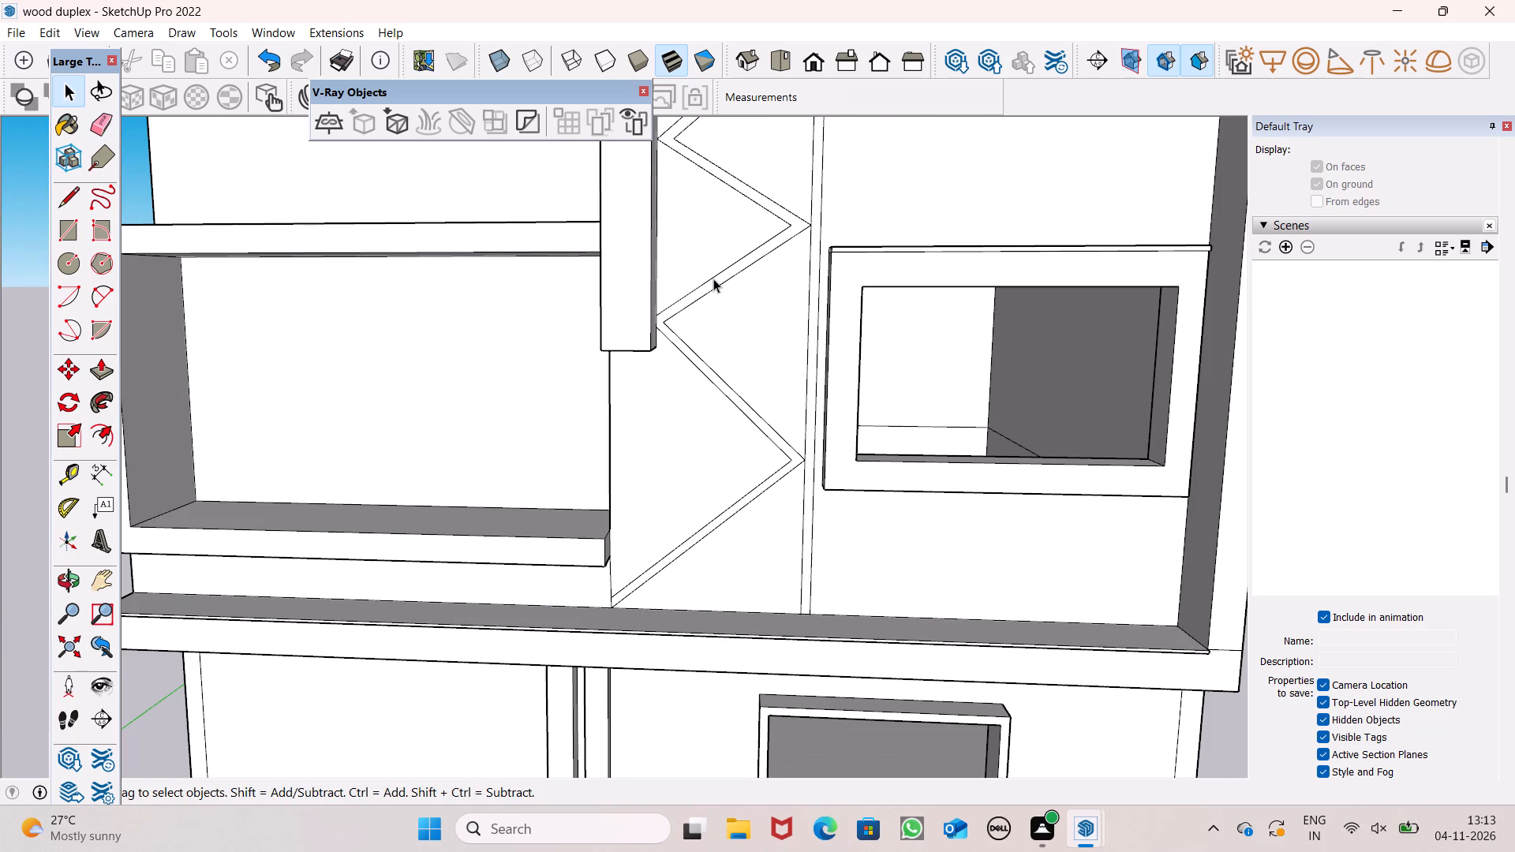
scroll(713, 278, "down", 5)
key("space")
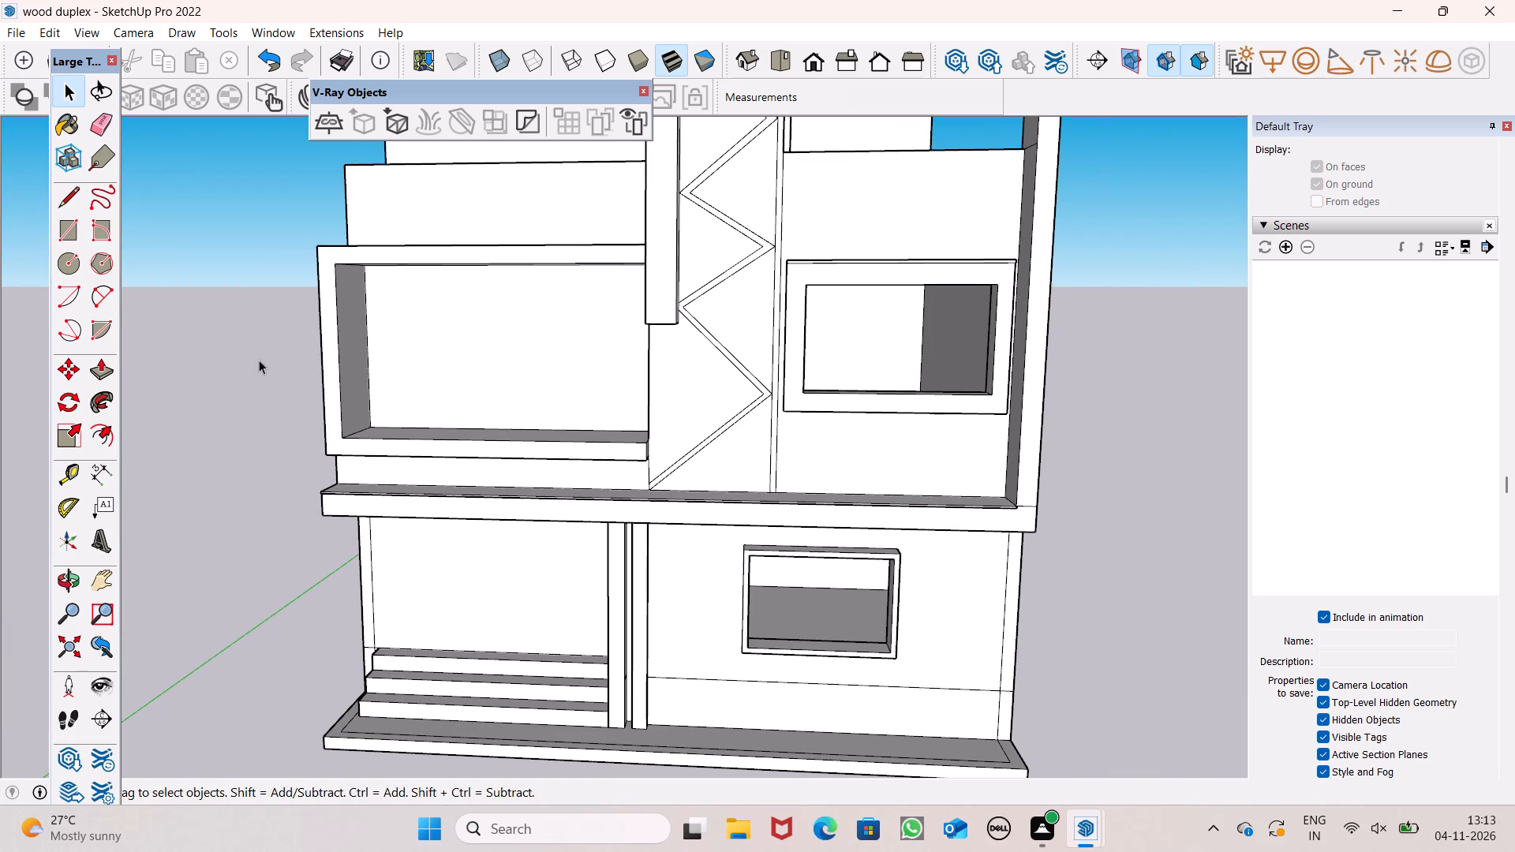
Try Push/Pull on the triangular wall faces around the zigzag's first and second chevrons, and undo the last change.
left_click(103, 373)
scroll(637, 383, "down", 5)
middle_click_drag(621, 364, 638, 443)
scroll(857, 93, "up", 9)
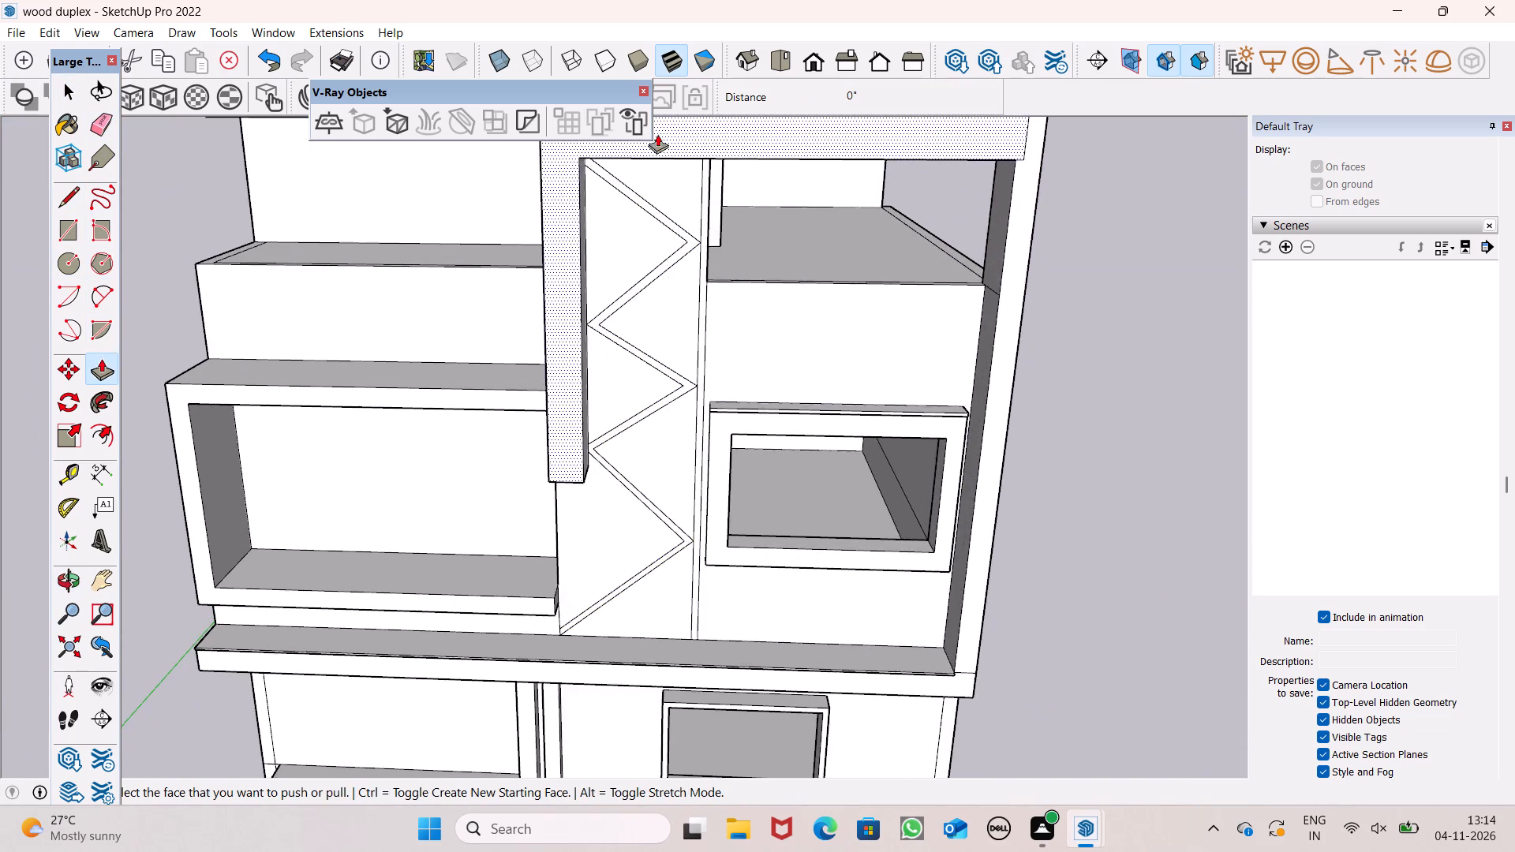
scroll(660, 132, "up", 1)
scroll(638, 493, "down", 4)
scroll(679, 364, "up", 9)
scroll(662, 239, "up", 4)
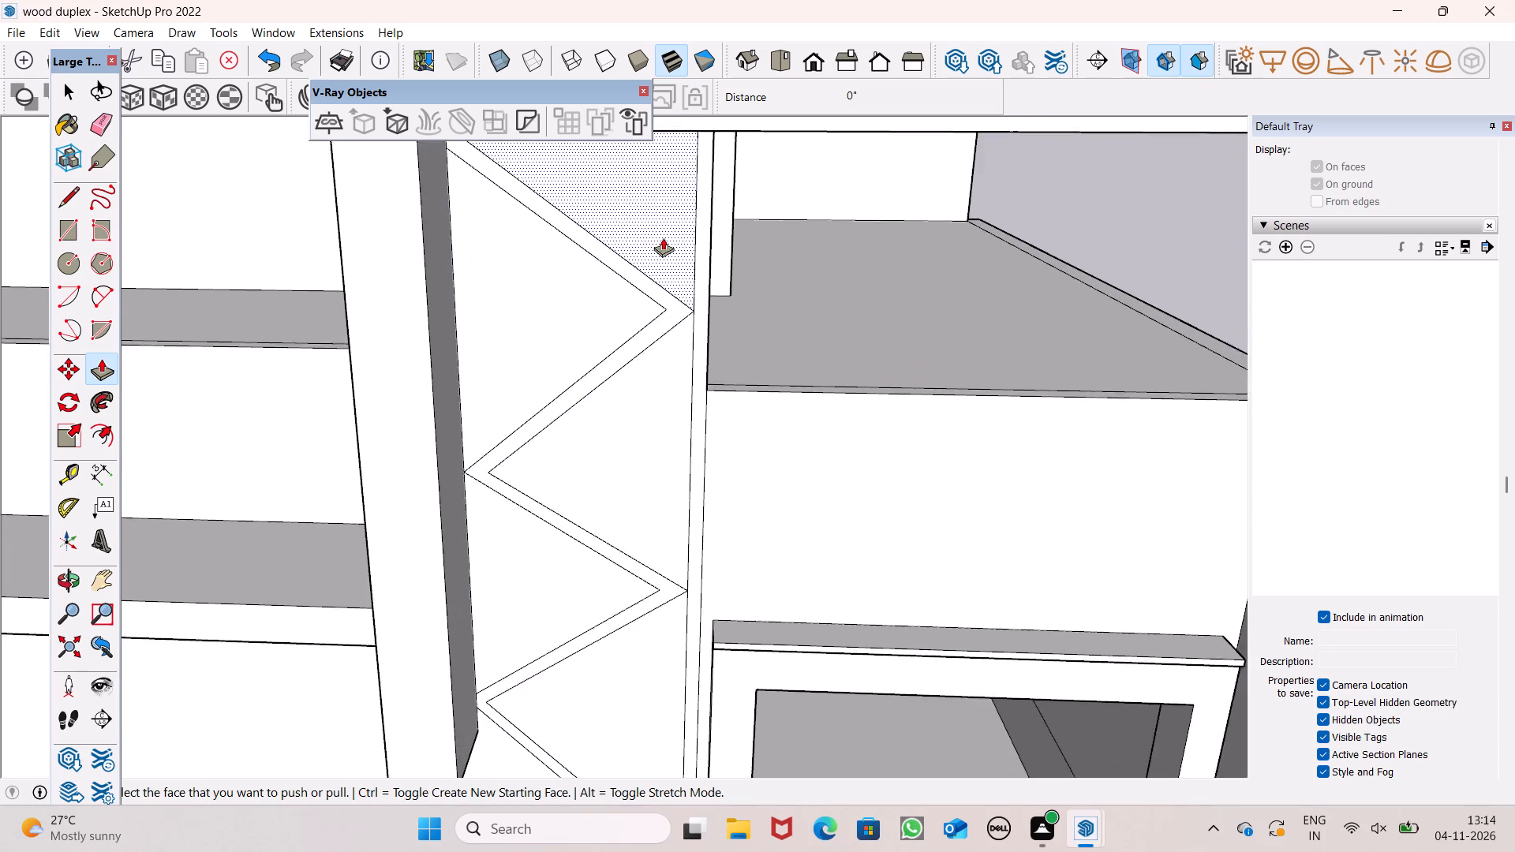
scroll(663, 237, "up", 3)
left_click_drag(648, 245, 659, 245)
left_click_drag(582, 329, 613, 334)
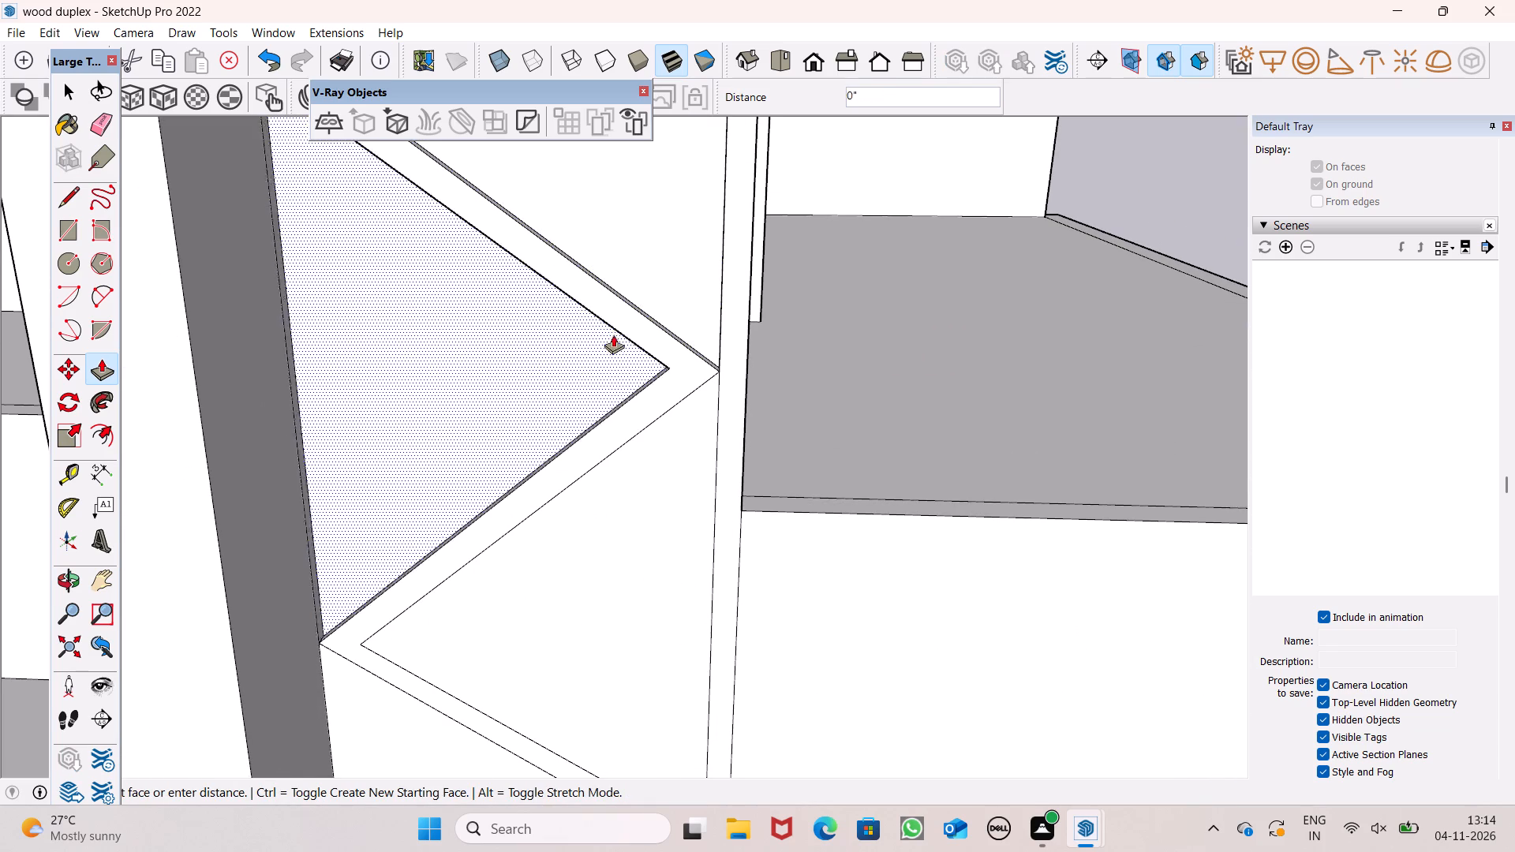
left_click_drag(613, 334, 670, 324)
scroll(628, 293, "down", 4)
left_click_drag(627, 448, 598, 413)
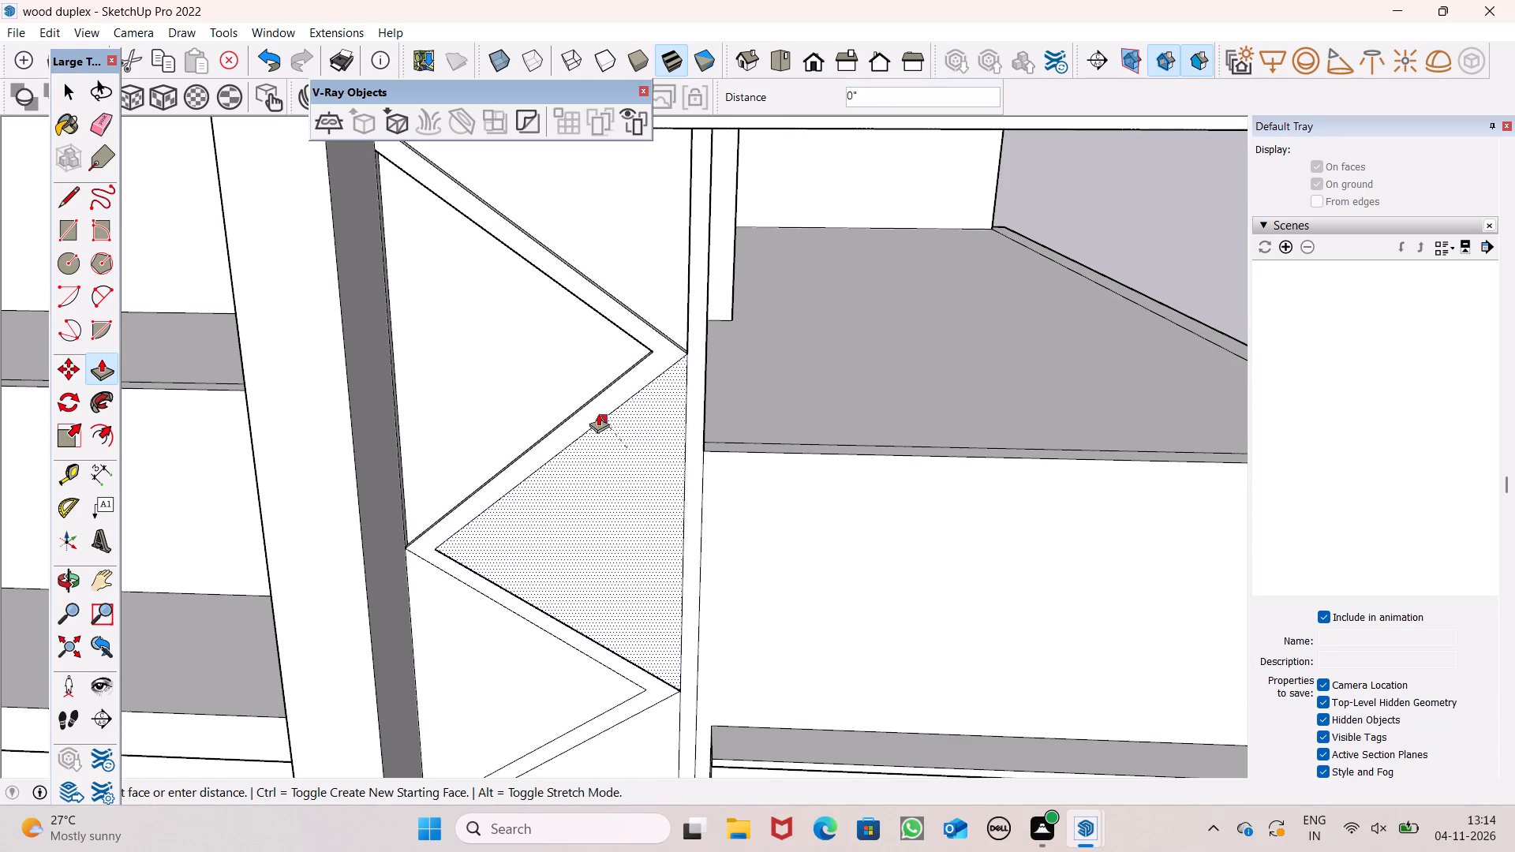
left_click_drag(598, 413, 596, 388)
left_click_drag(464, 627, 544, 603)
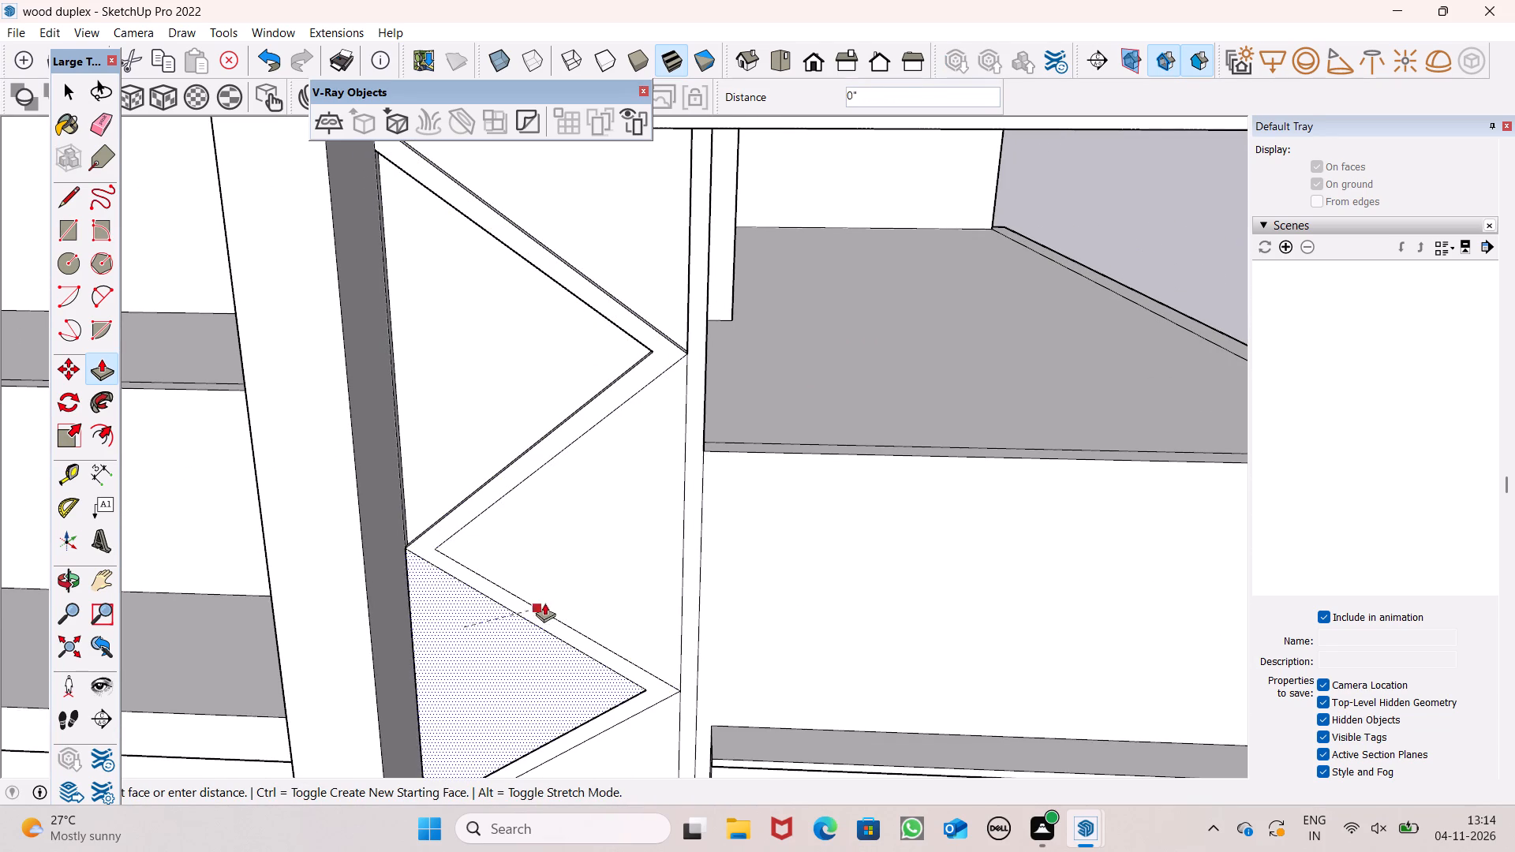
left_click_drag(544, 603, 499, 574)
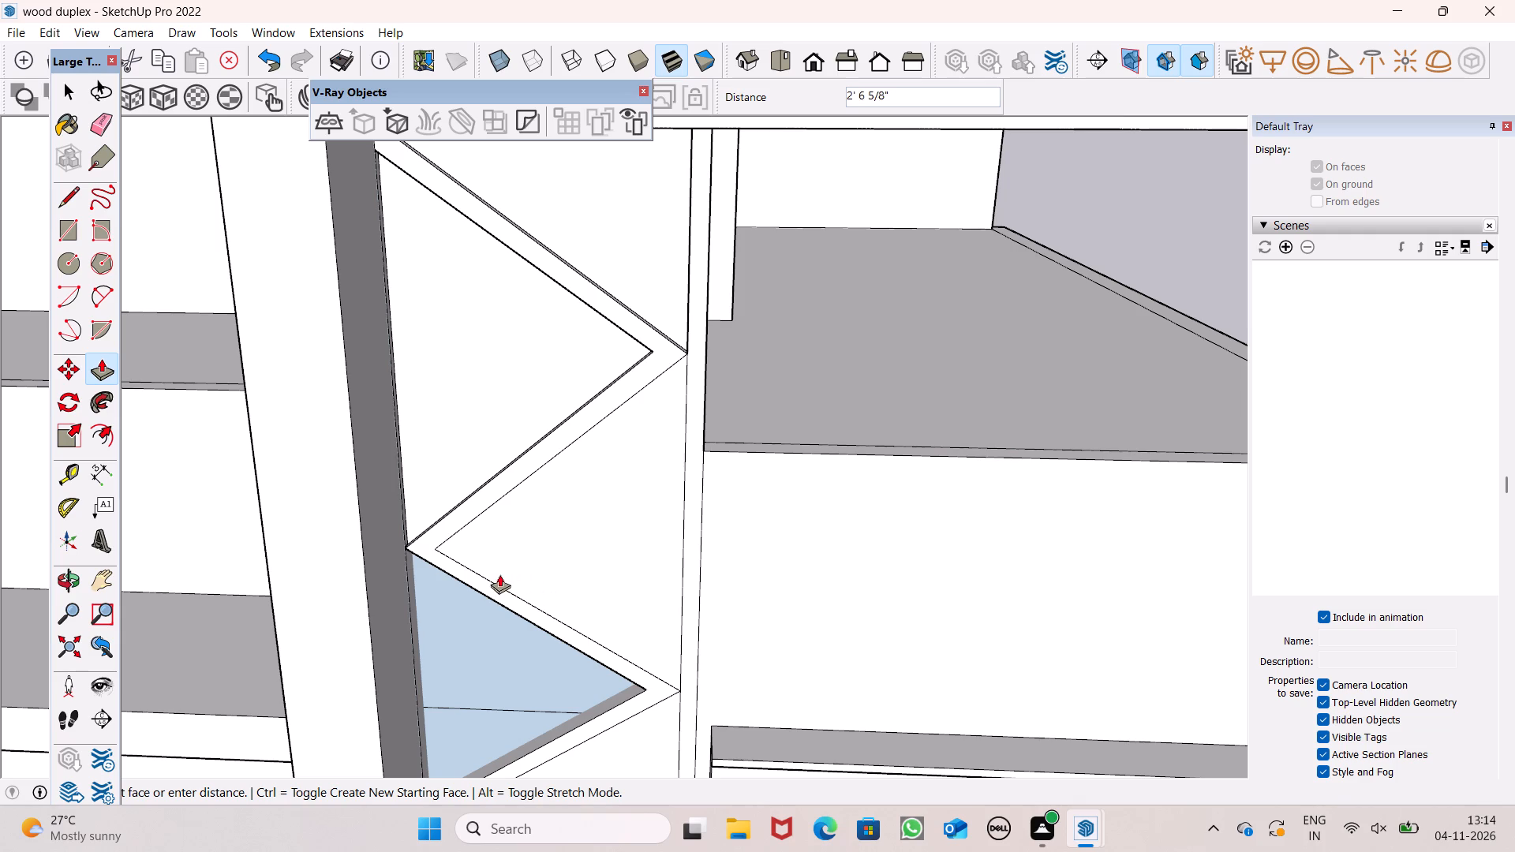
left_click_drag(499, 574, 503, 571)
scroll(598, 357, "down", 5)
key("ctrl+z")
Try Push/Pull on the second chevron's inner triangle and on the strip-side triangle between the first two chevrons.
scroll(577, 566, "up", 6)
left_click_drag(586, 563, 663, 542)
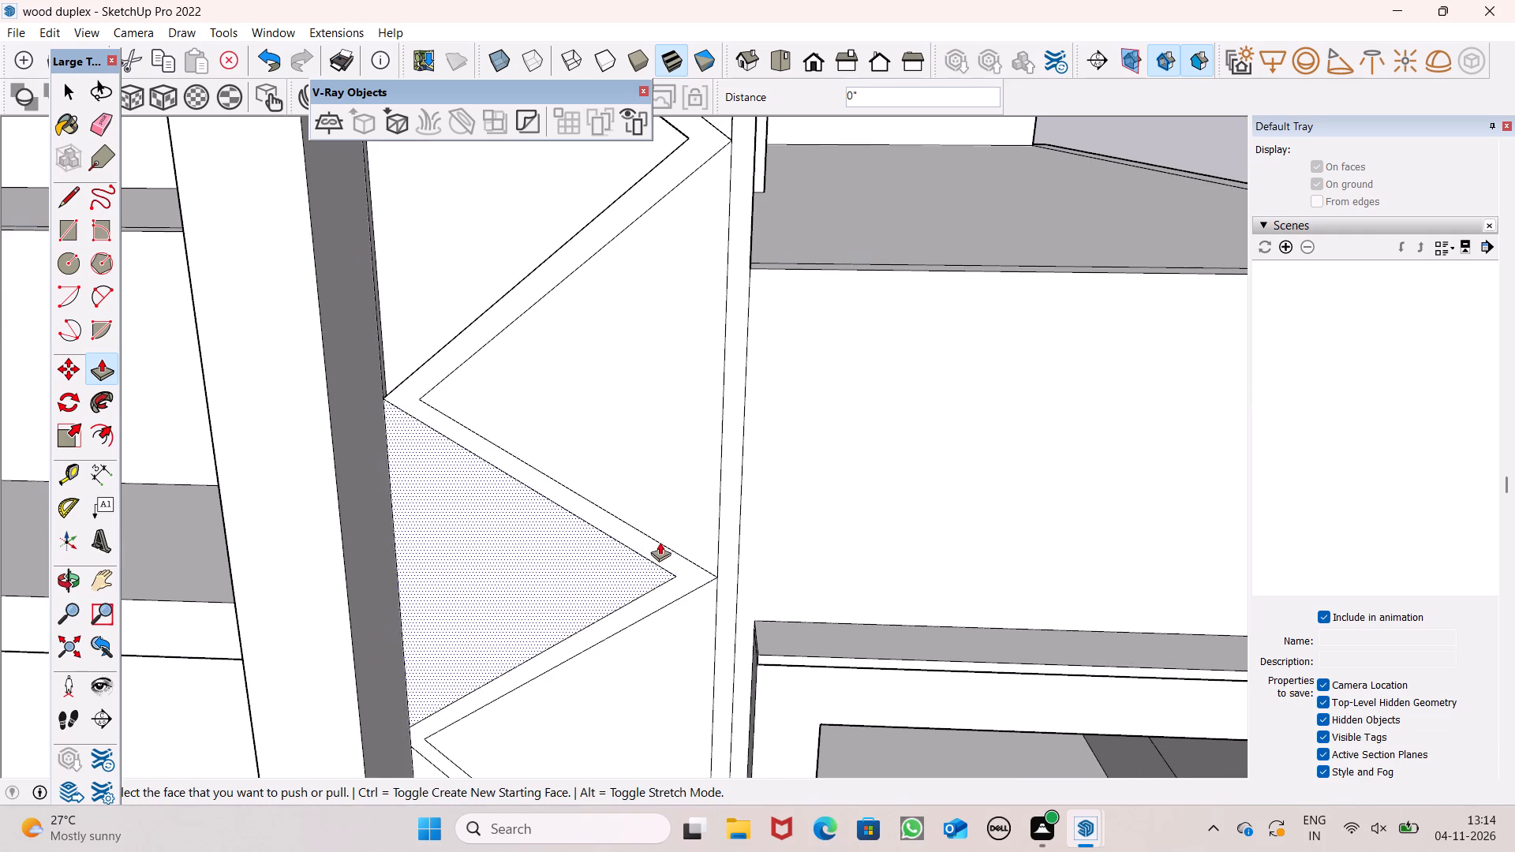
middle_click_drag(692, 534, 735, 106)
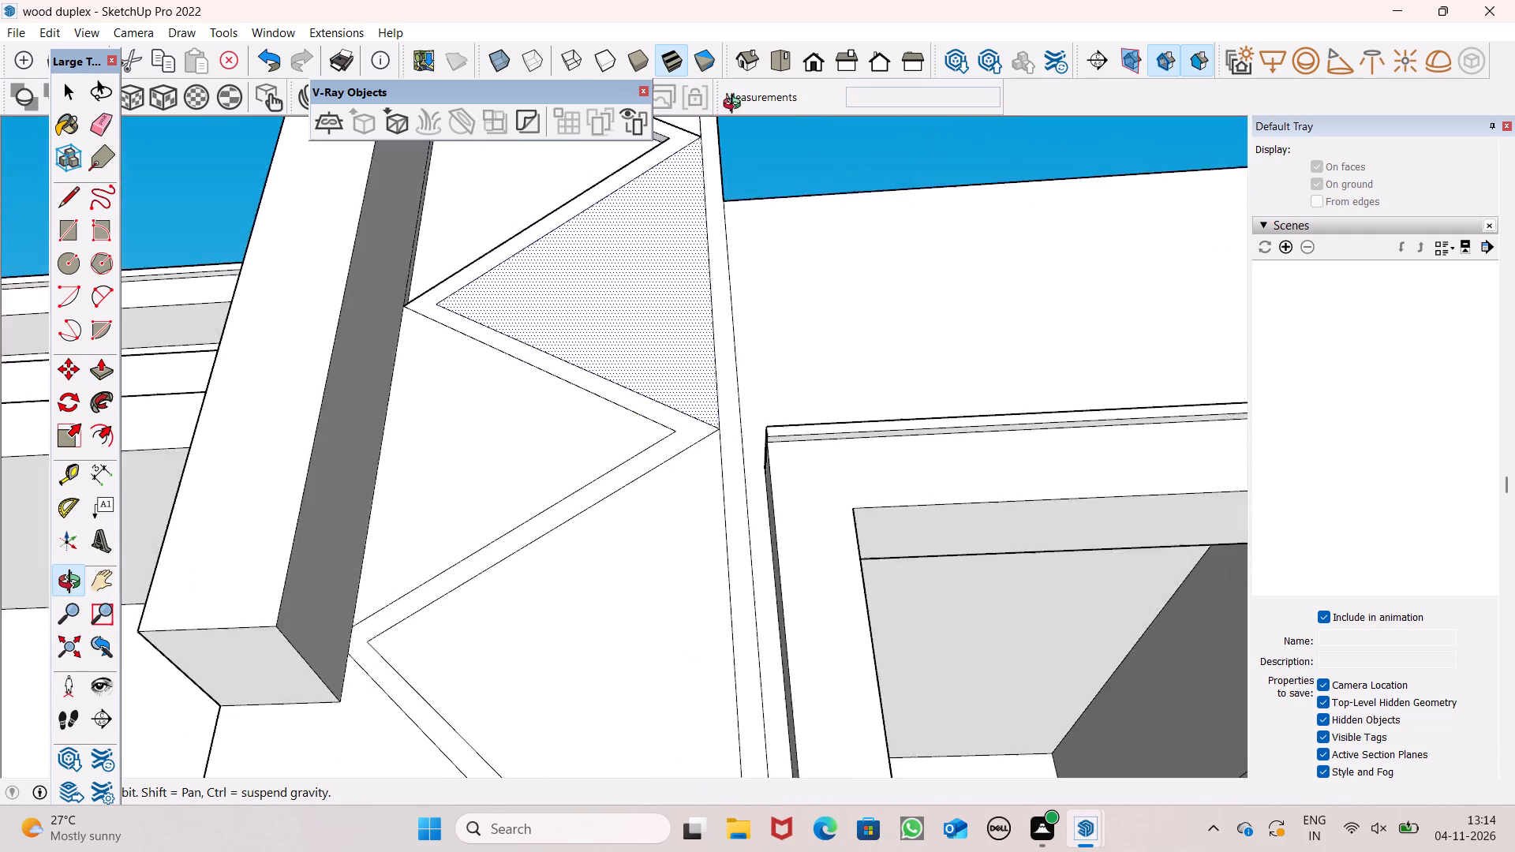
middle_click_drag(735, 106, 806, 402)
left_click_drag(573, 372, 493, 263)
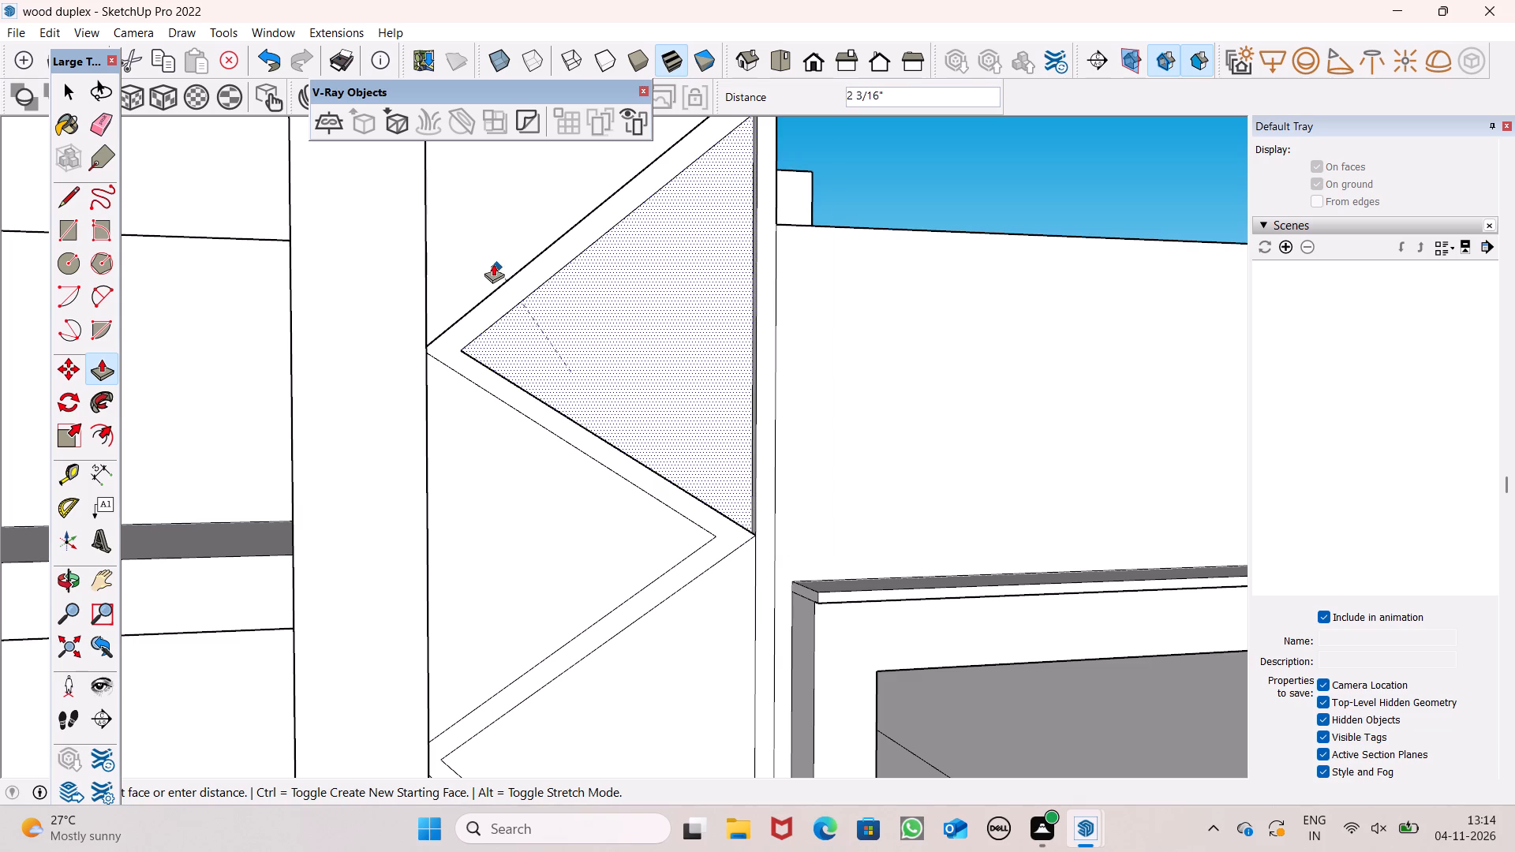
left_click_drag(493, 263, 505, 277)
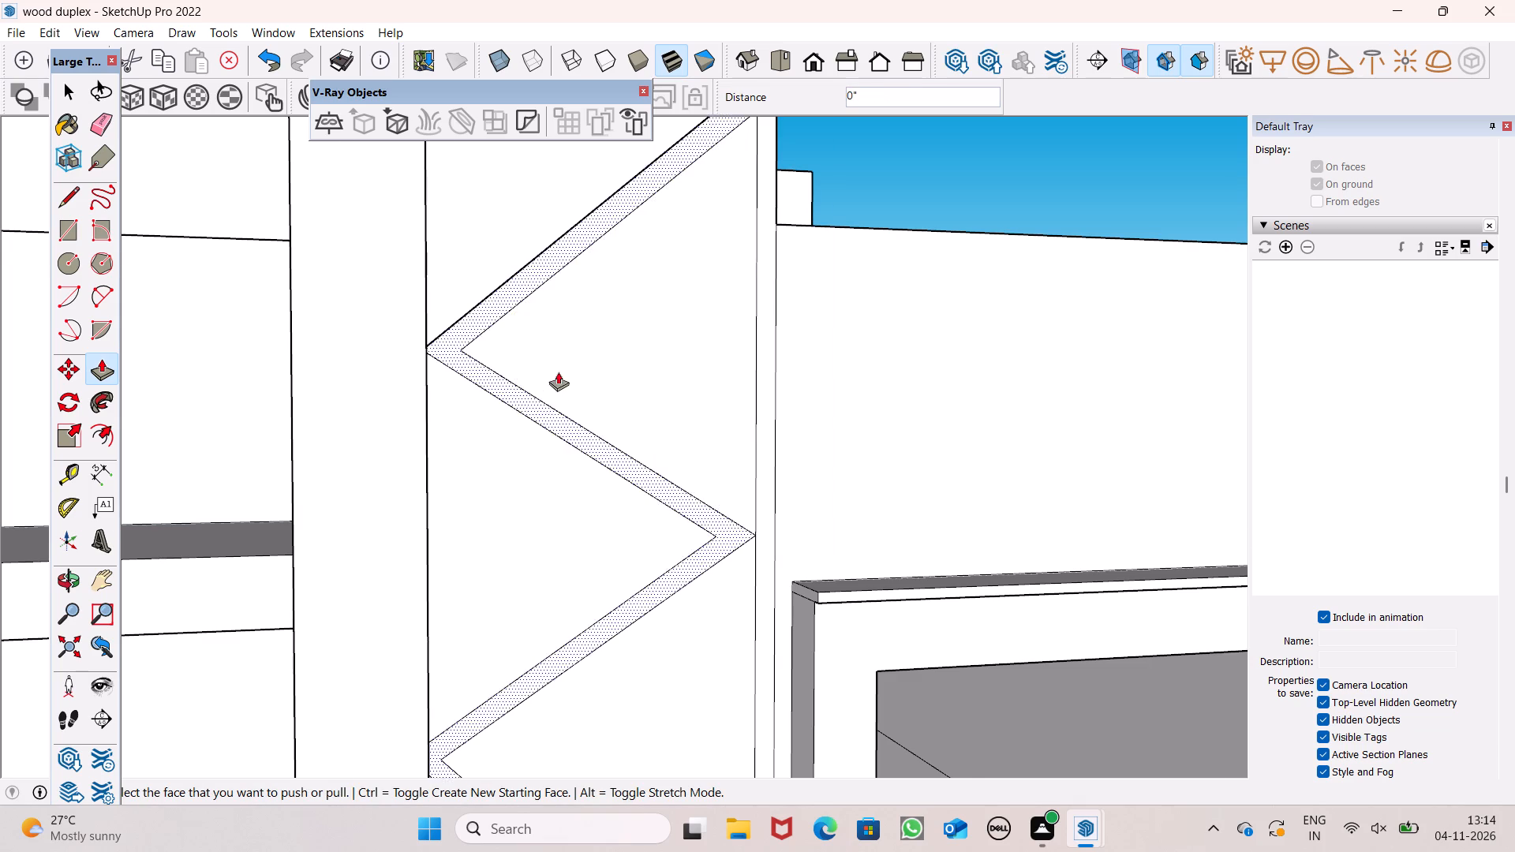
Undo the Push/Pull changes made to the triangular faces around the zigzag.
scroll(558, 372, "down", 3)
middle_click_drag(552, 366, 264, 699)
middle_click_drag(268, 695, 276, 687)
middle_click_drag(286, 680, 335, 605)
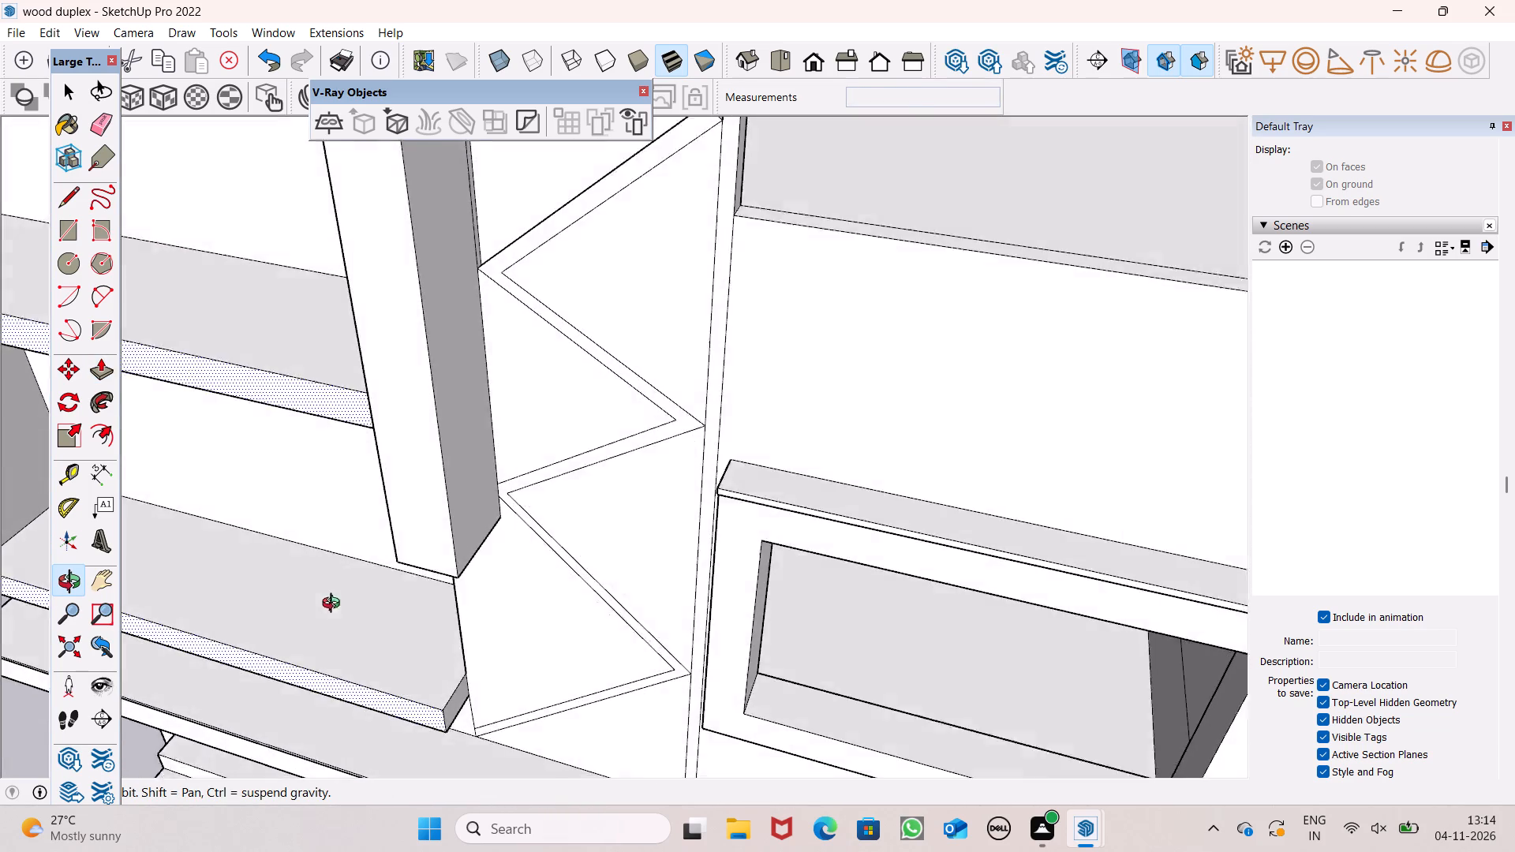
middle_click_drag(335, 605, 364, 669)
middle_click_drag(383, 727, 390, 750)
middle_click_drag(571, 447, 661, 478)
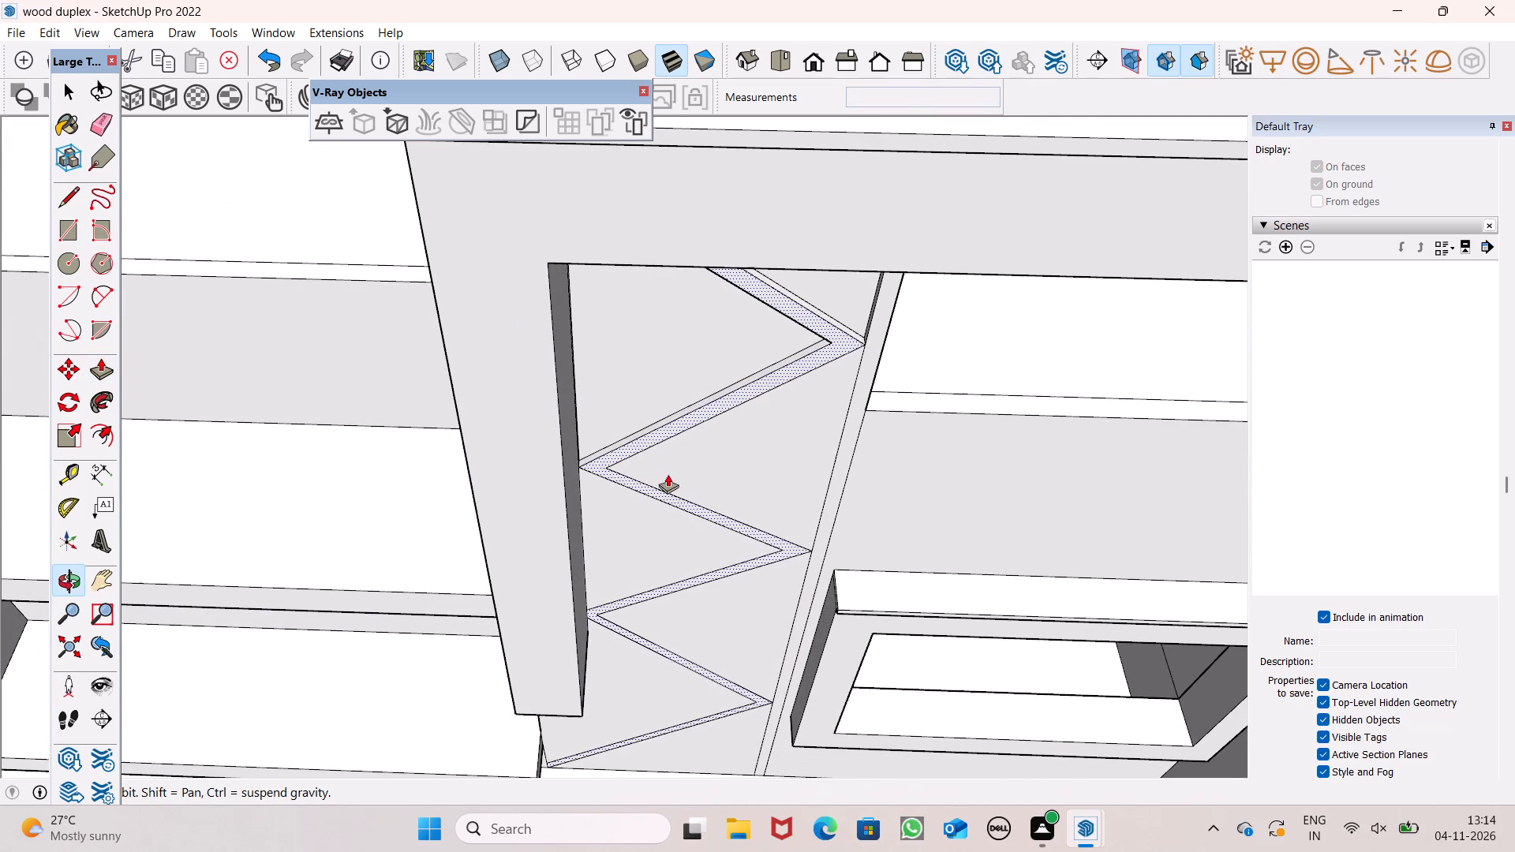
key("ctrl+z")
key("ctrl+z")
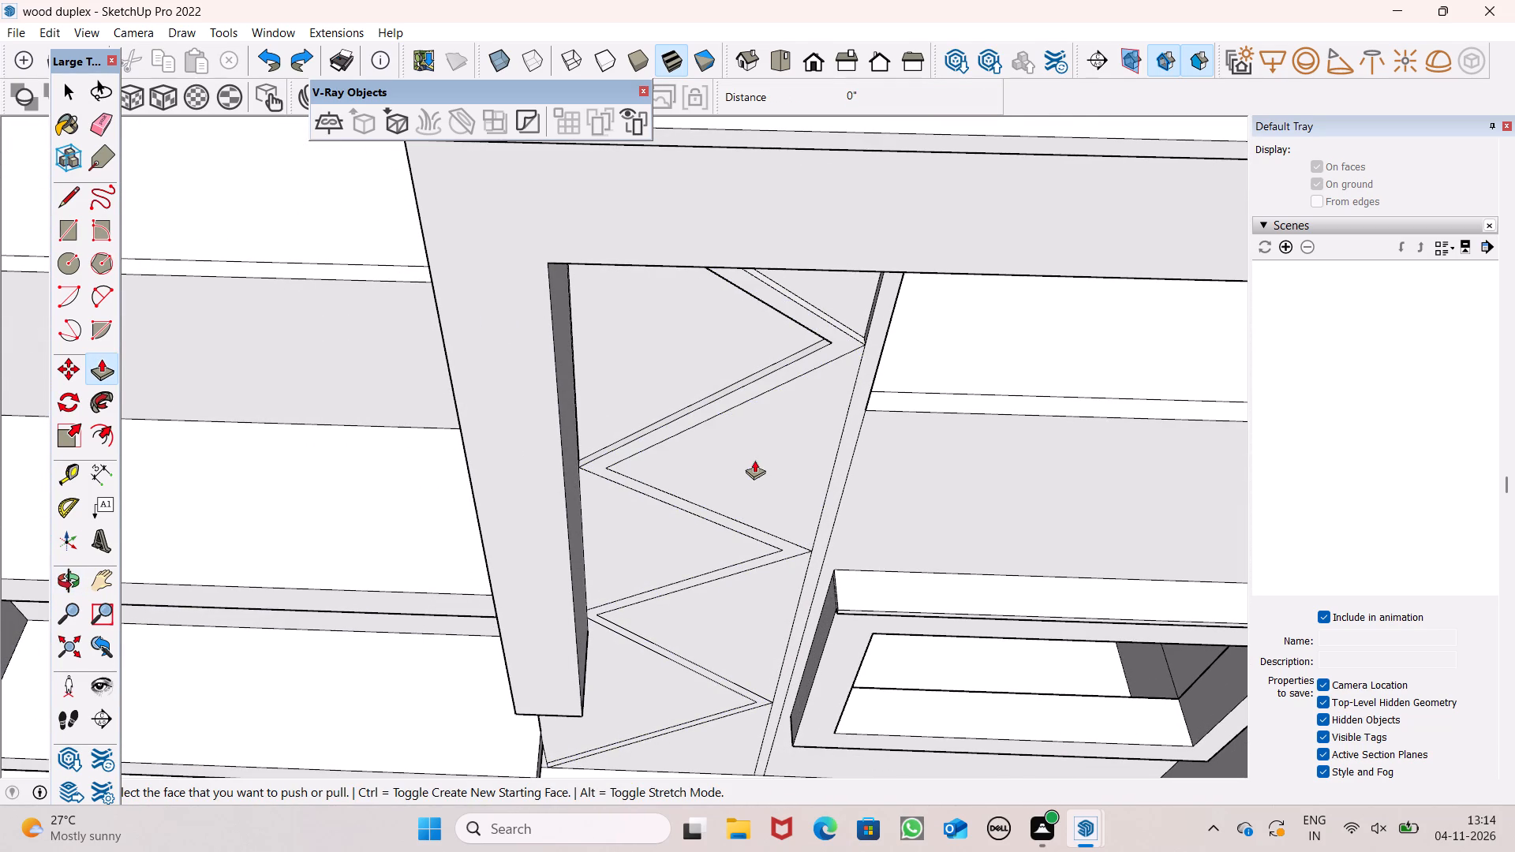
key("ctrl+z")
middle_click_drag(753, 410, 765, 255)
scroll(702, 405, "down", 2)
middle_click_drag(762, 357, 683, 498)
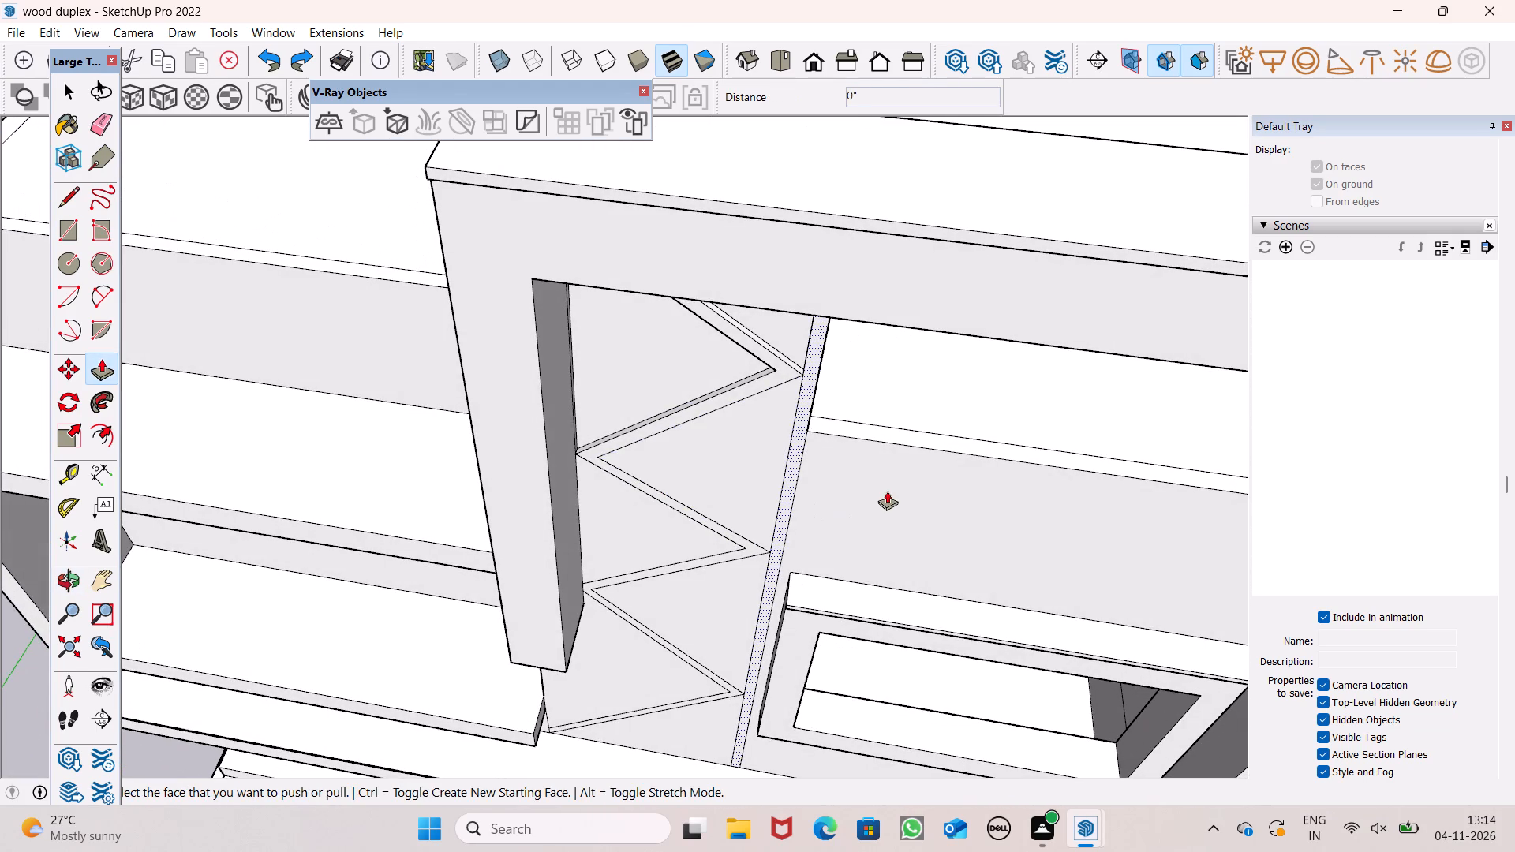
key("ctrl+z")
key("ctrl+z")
Pull the topmost triangle between the first chevron, the beam and the vertical strip out 5 3/4".
middle_click_drag(721, 428, 724, 342)
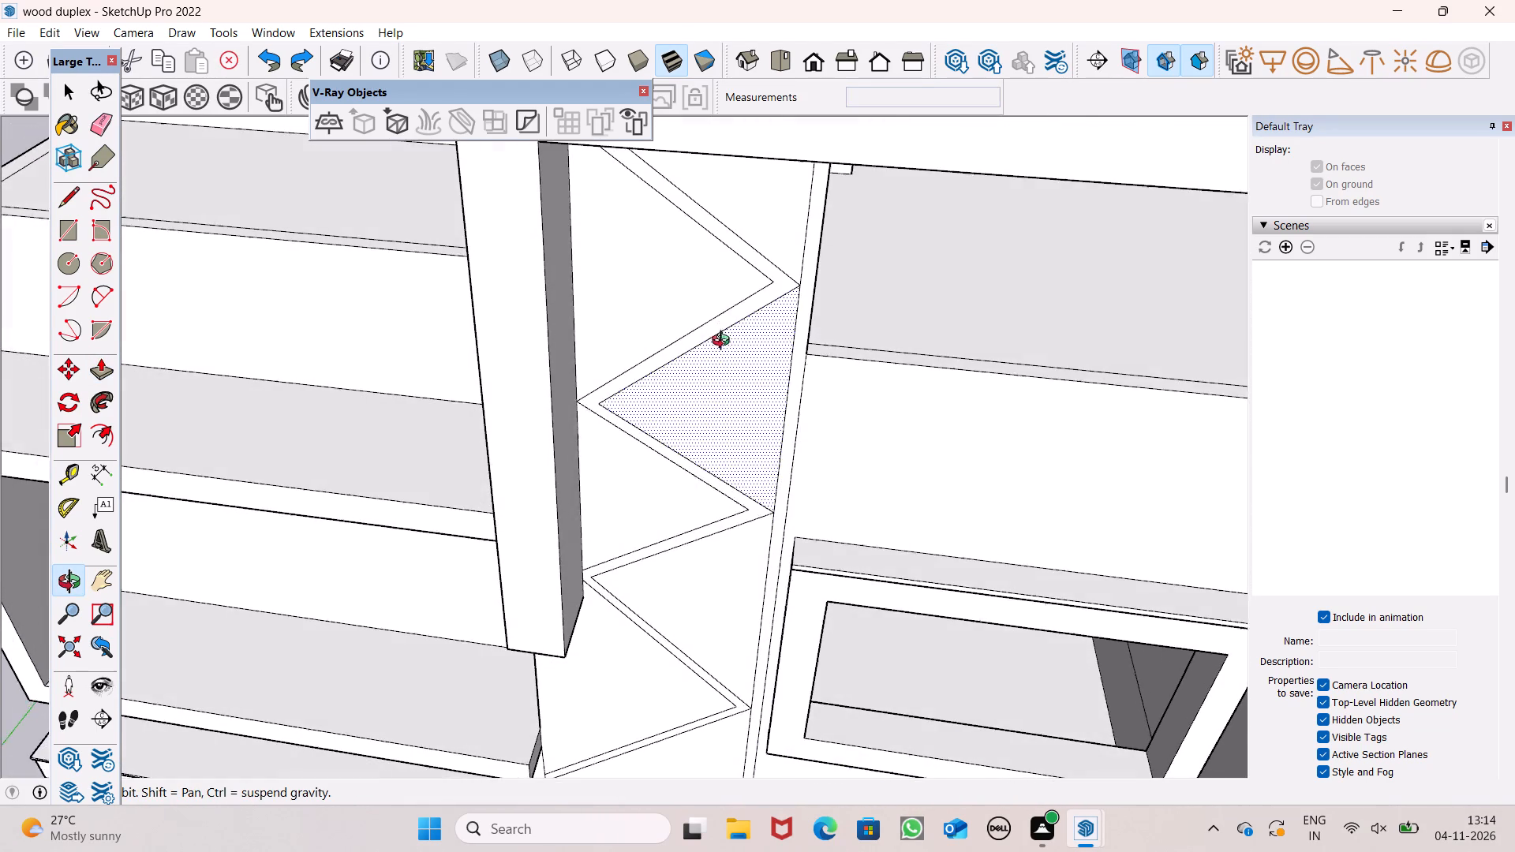
middle_click_drag(724, 342, 728, 372)
left_click_drag(776, 264, 799, 285)
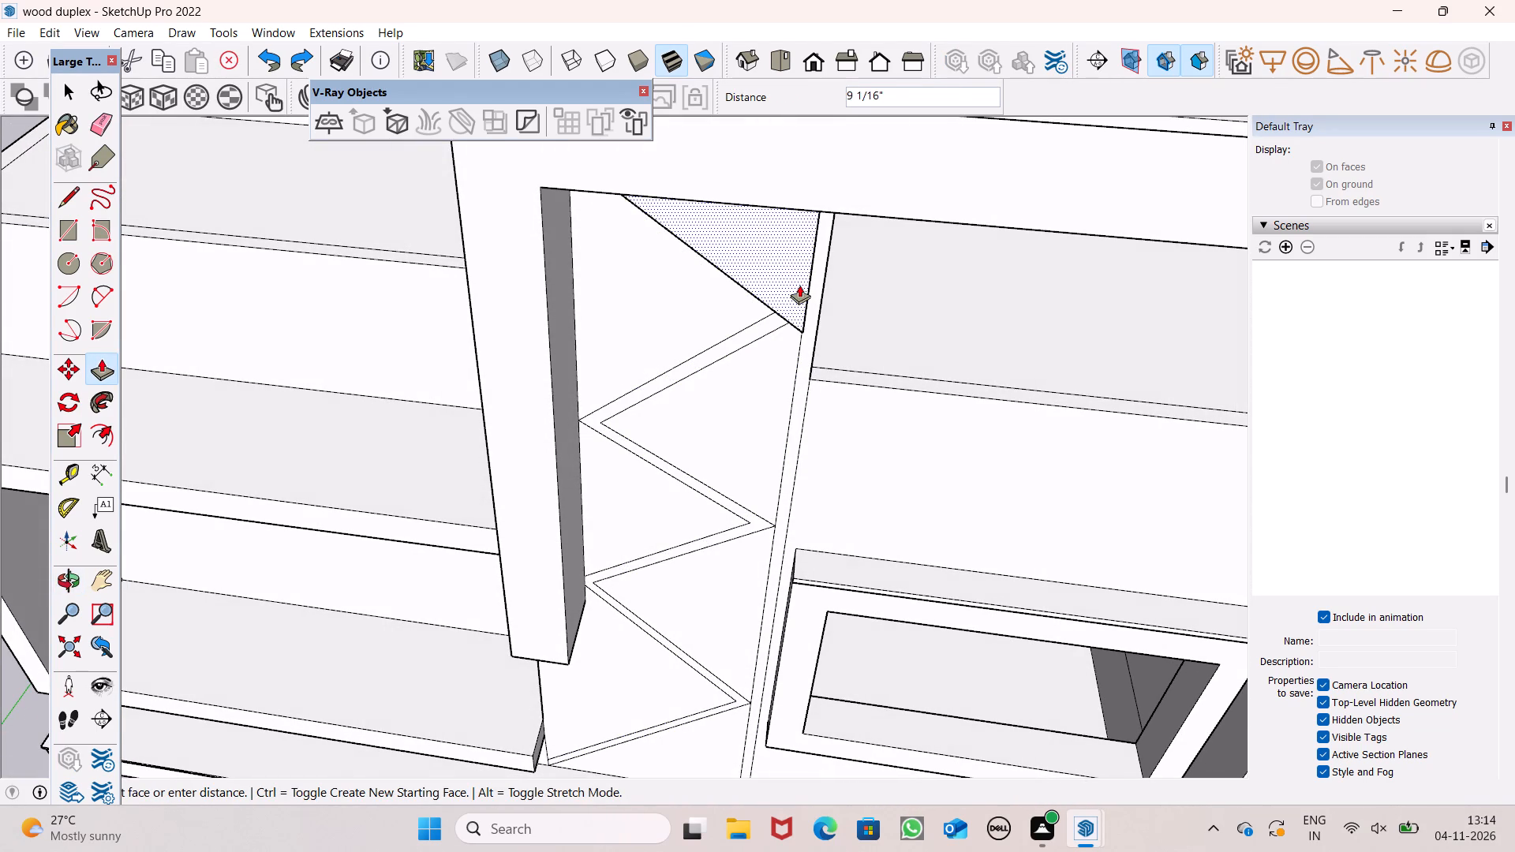
left_click_drag(799, 285, 798, 278)
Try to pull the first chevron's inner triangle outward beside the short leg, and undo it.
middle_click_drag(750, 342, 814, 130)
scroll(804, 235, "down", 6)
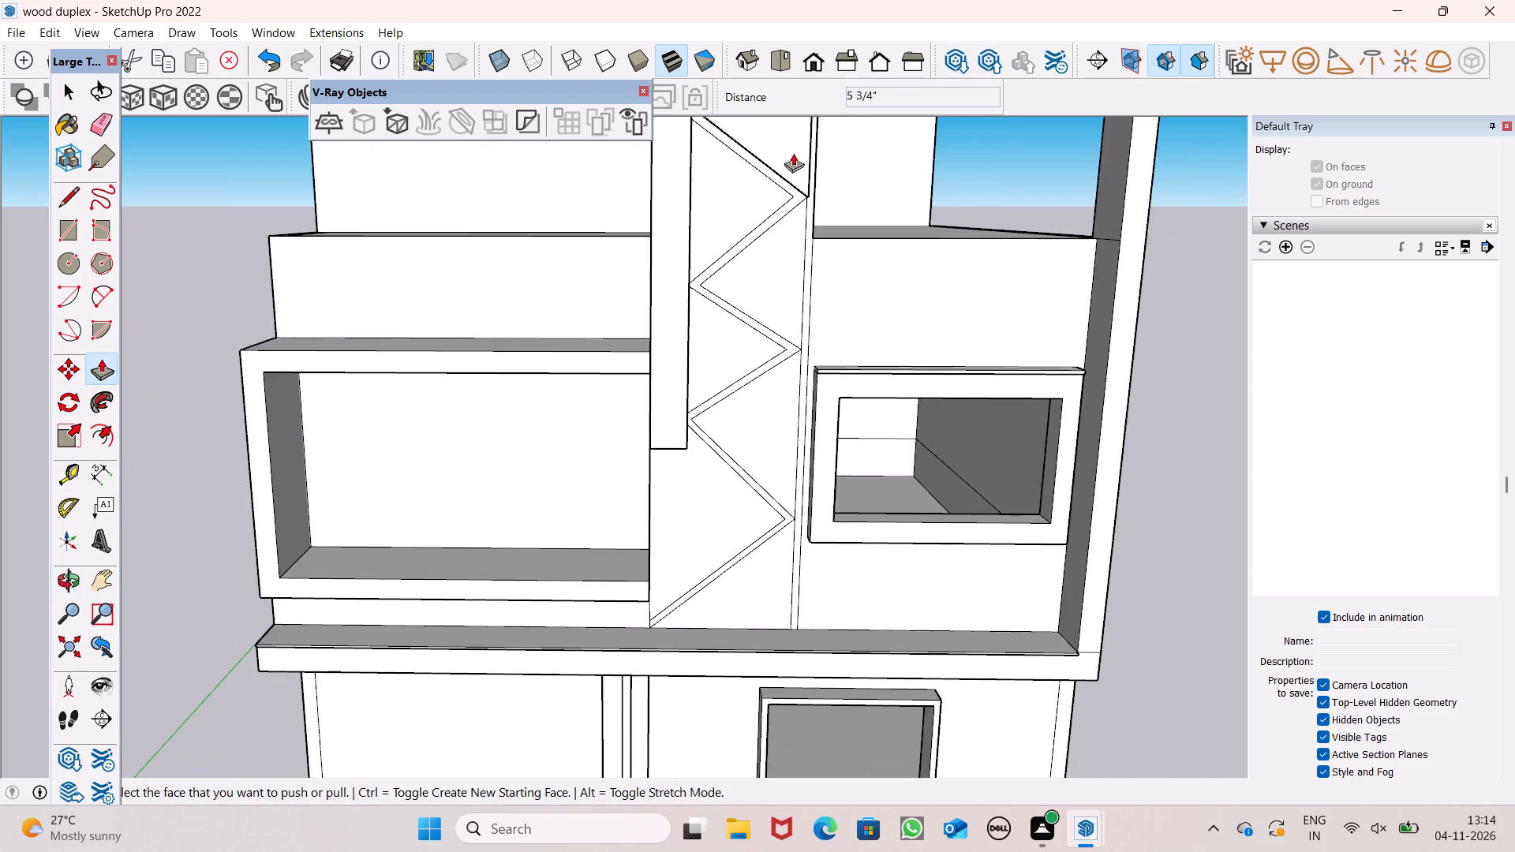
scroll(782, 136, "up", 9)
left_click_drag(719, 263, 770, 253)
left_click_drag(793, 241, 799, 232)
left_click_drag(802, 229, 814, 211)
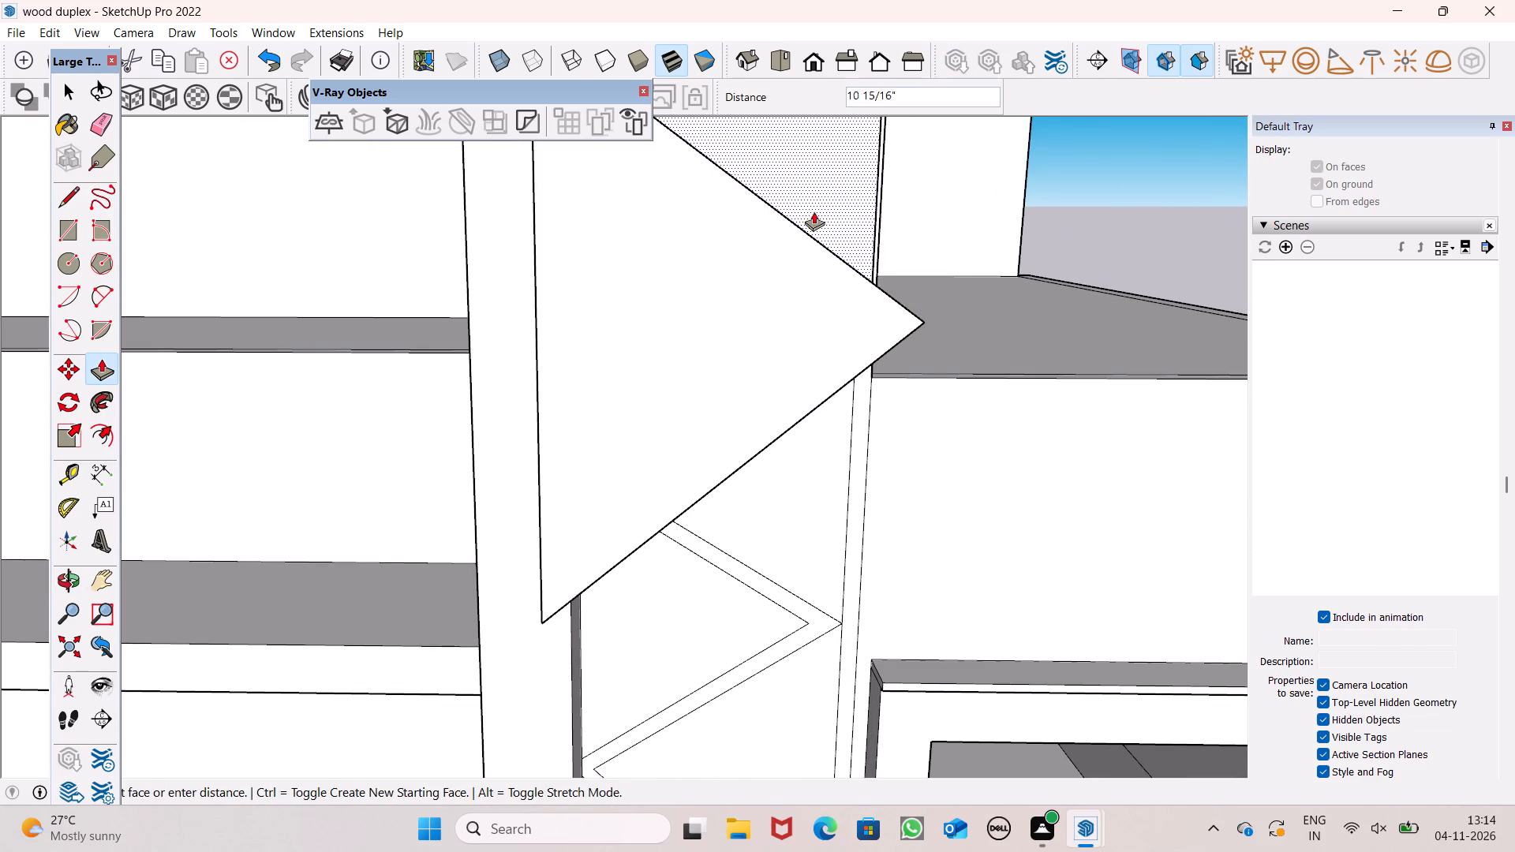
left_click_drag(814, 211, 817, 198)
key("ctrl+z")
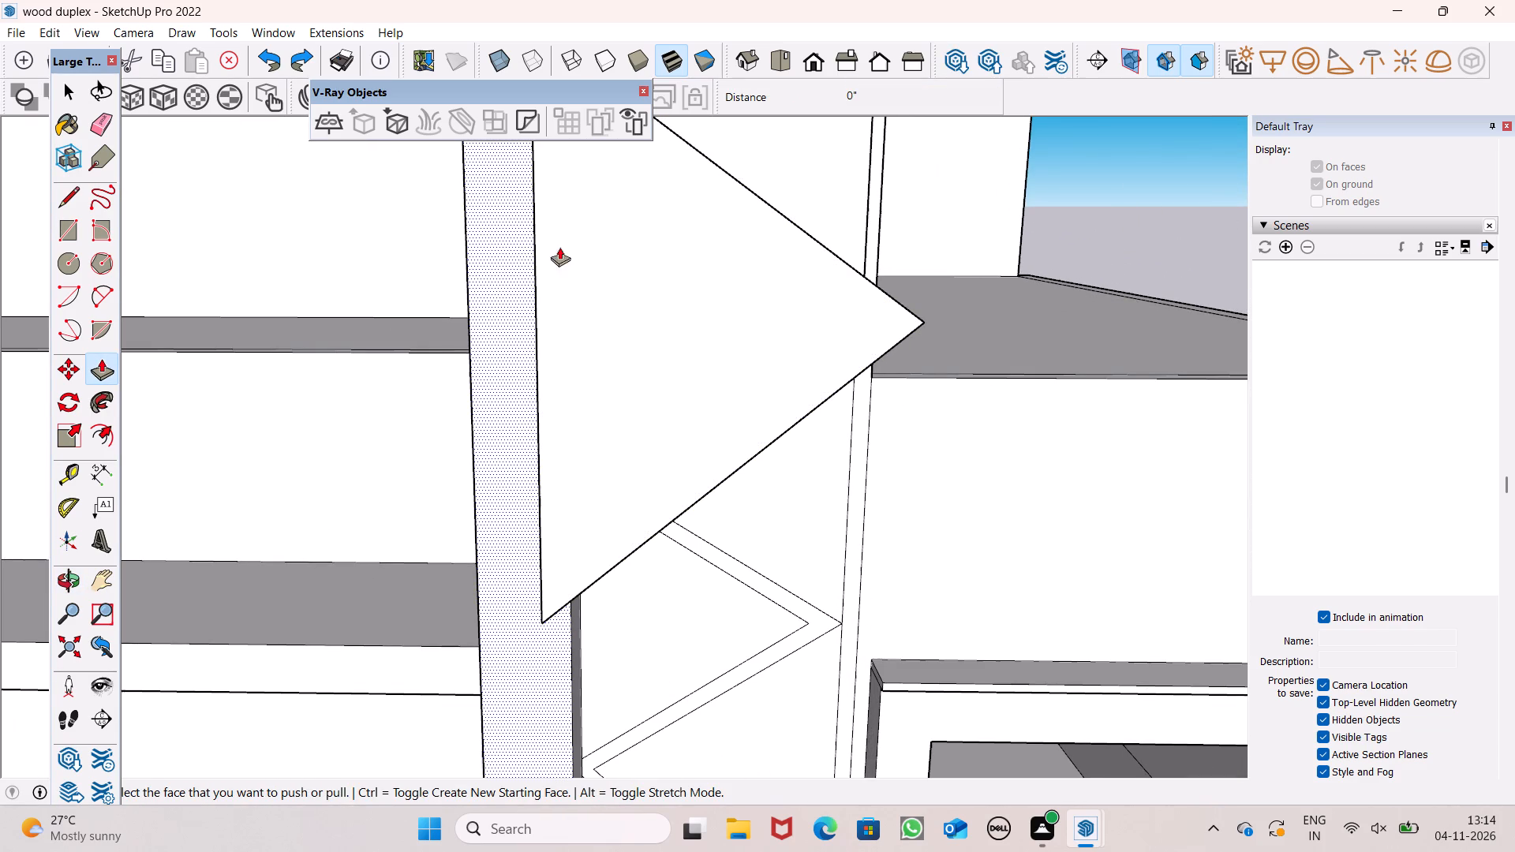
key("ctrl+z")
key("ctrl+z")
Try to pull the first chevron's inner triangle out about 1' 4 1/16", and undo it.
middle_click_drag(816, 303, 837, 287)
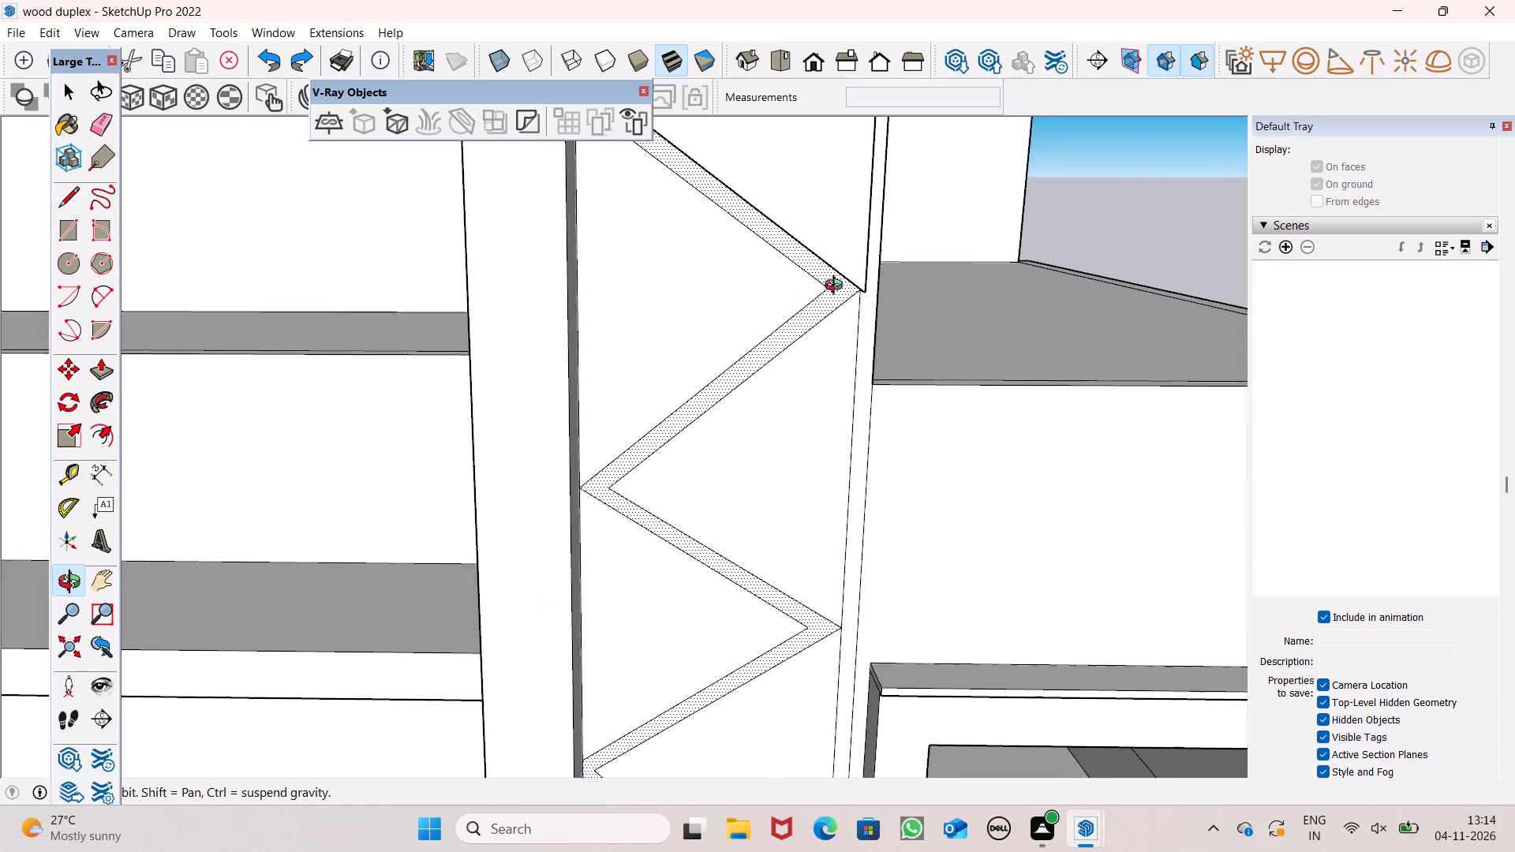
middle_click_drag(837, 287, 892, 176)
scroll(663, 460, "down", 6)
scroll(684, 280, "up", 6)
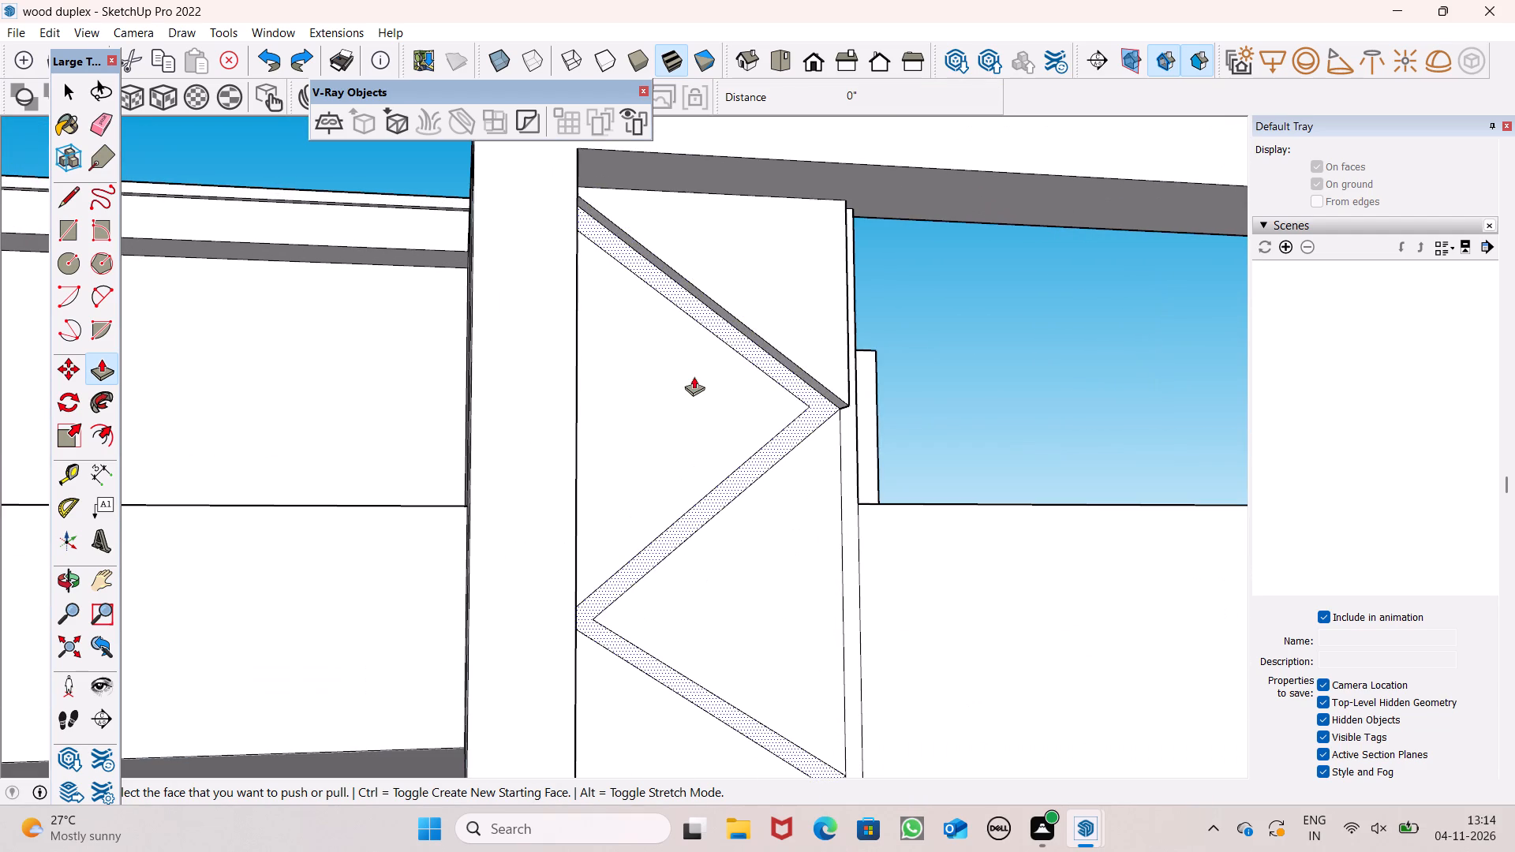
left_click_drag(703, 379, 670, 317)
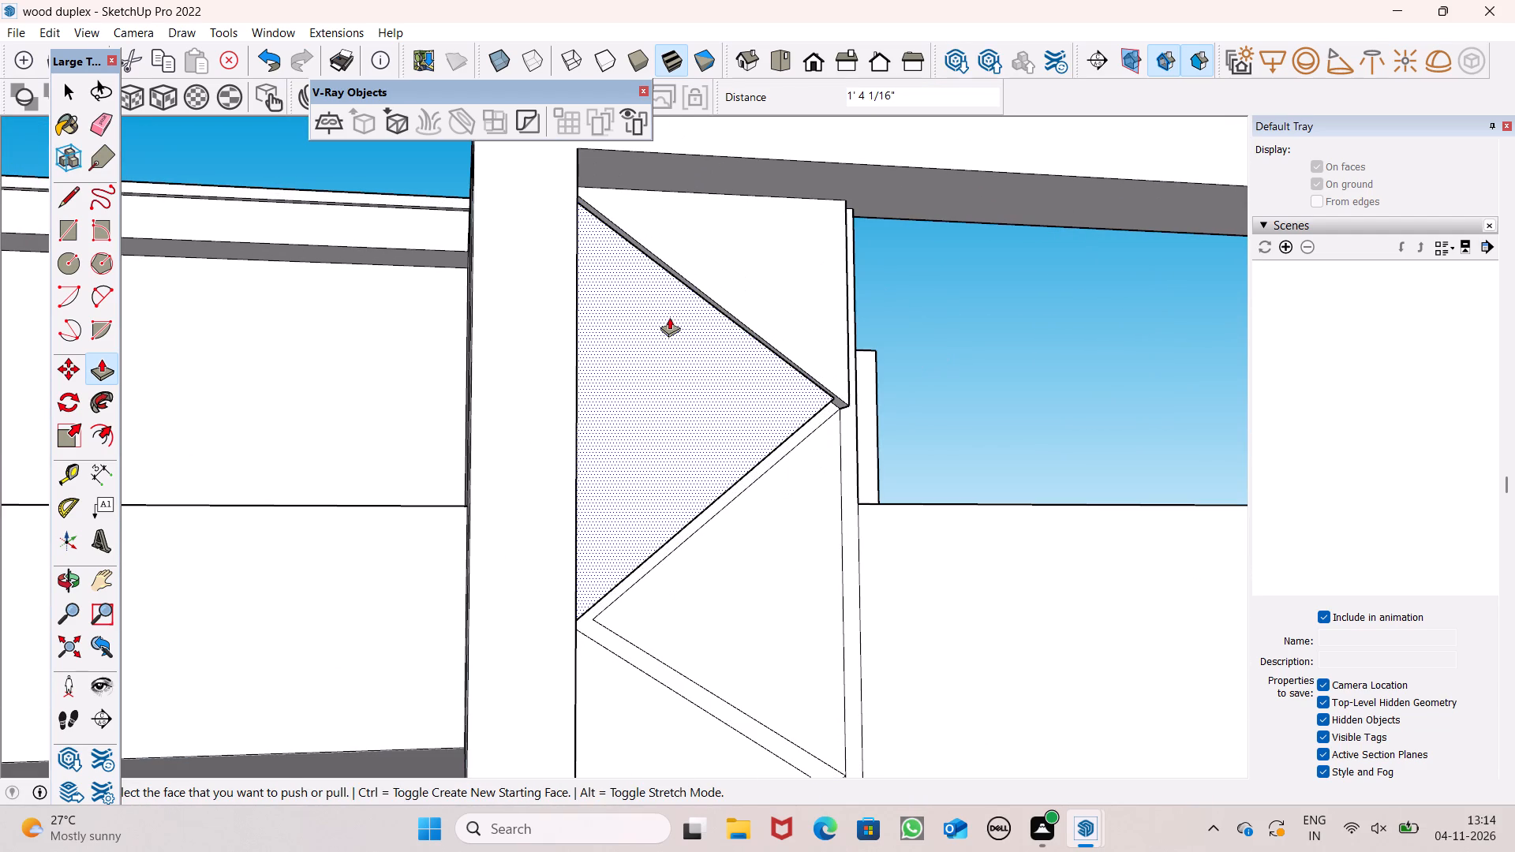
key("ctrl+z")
Pull the first chevron's inner triangle and the strip-side triangle below it out 5 3/4" to match the topmost triangle.
middle_click_drag(838, 447, 728, 530)
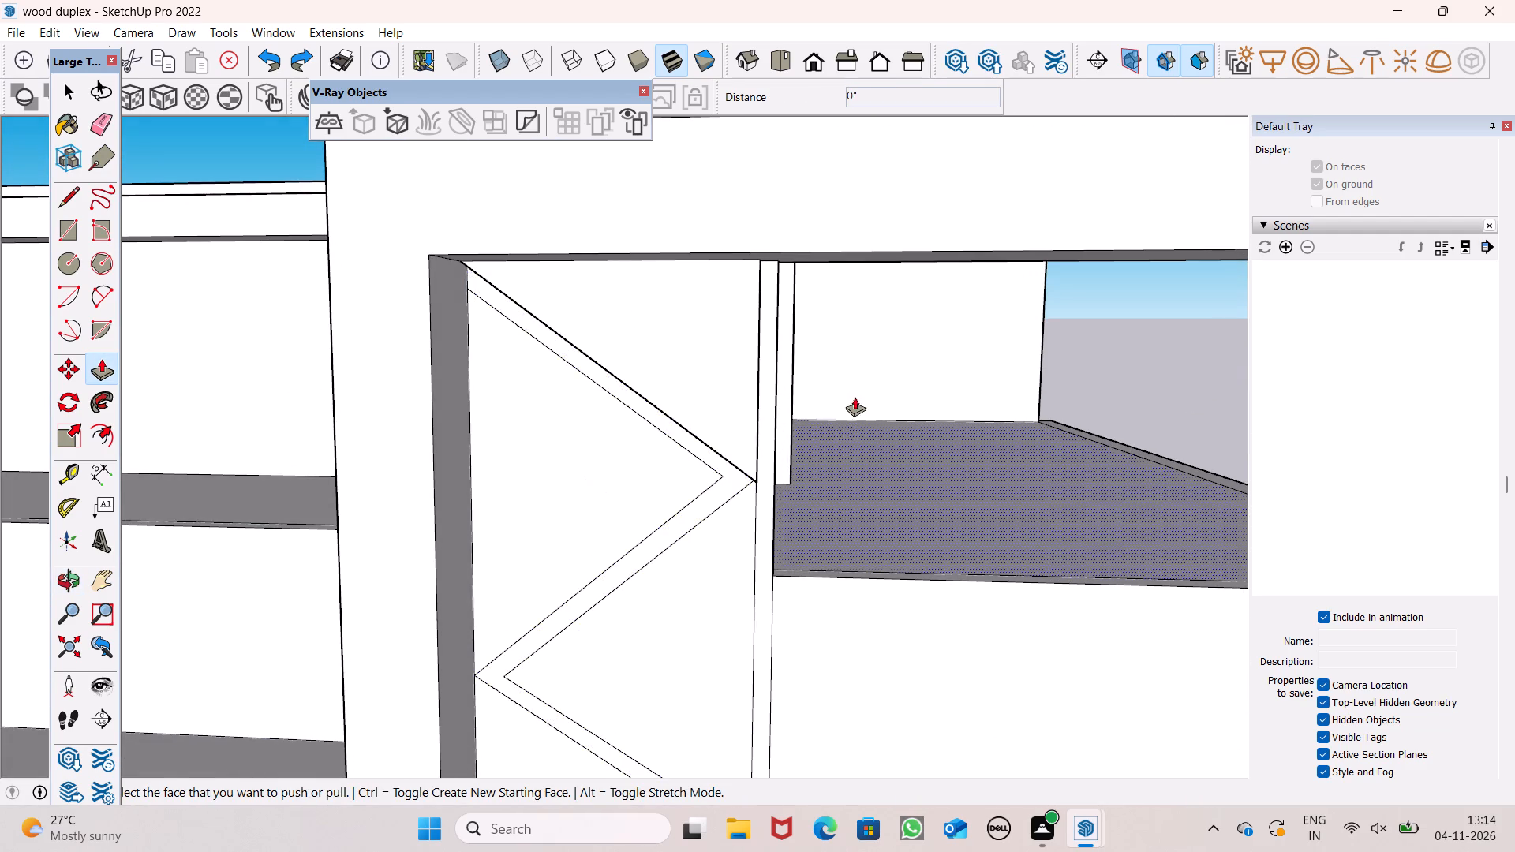
middle_click_drag(840, 424, 811, 434)
scroll(831, 432, "up", 1)
left_click_drag(552, 475, 600, 475)
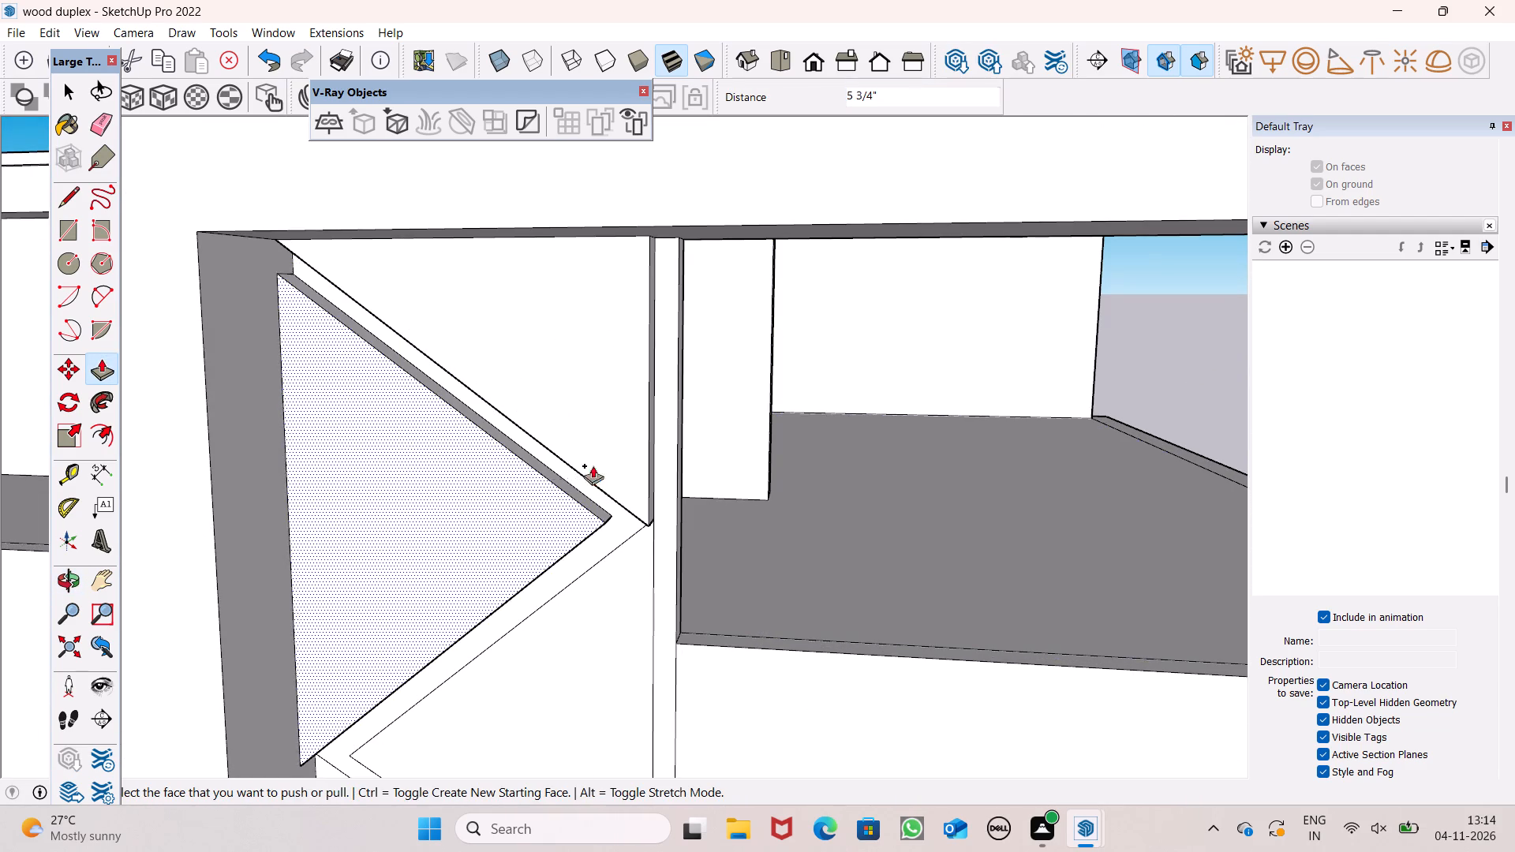
scroll(574, 333, "down", 7)
left_click_drag(583, 484, 552, 446)
scroll(576, 346, "down", 6)
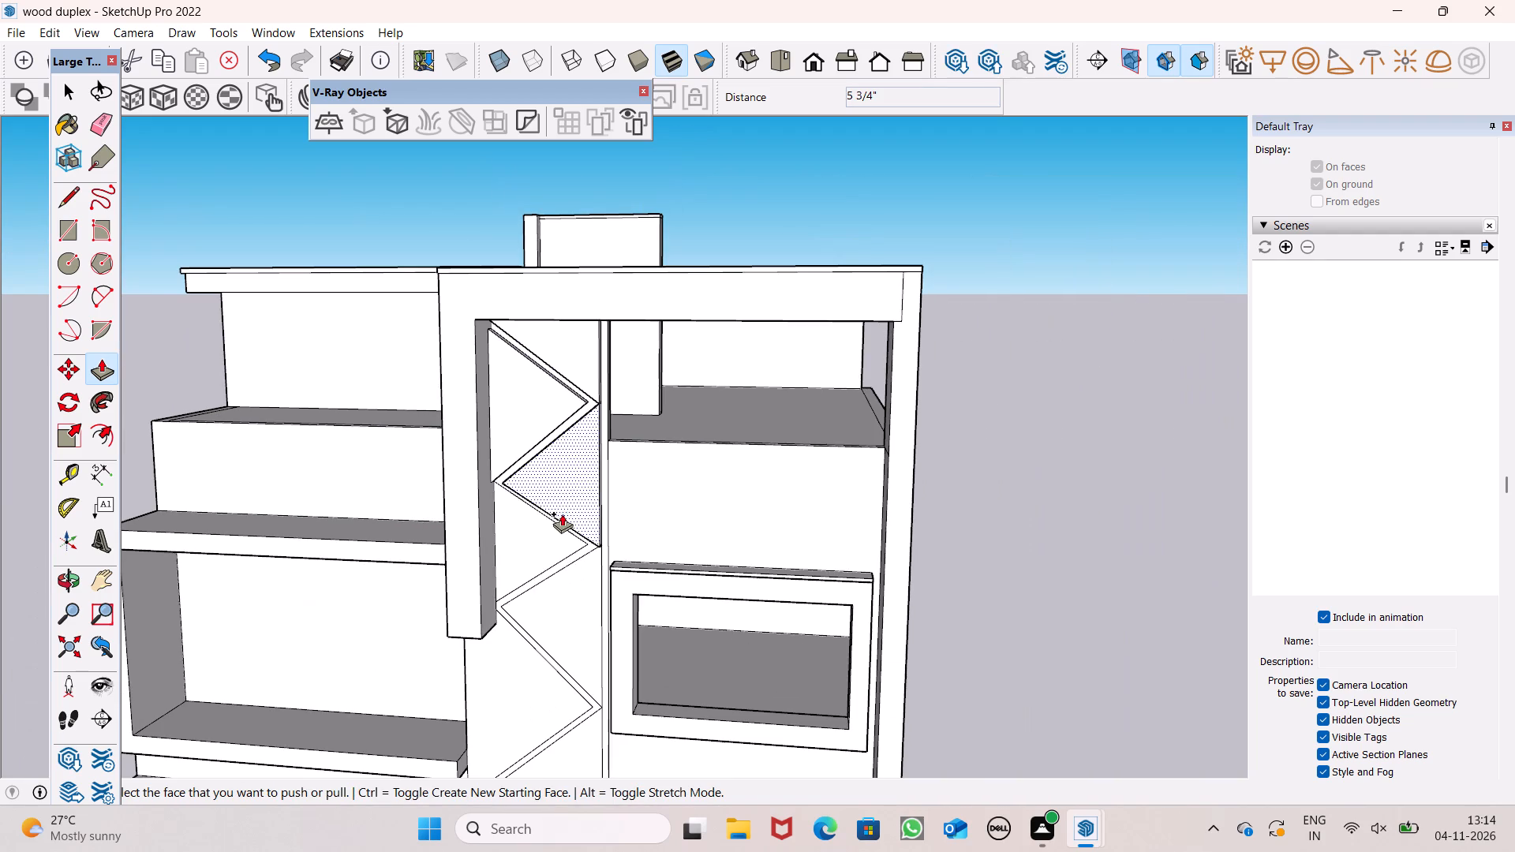
Pull the second chevron's inner triangle and the strip-side triangle below it out 5 3/4" to match the upper ones.
left_click_drag(536, 531, 576, 514)
scroll(565, 394, "down", 2)
scroll(568, 528, "up", 5)
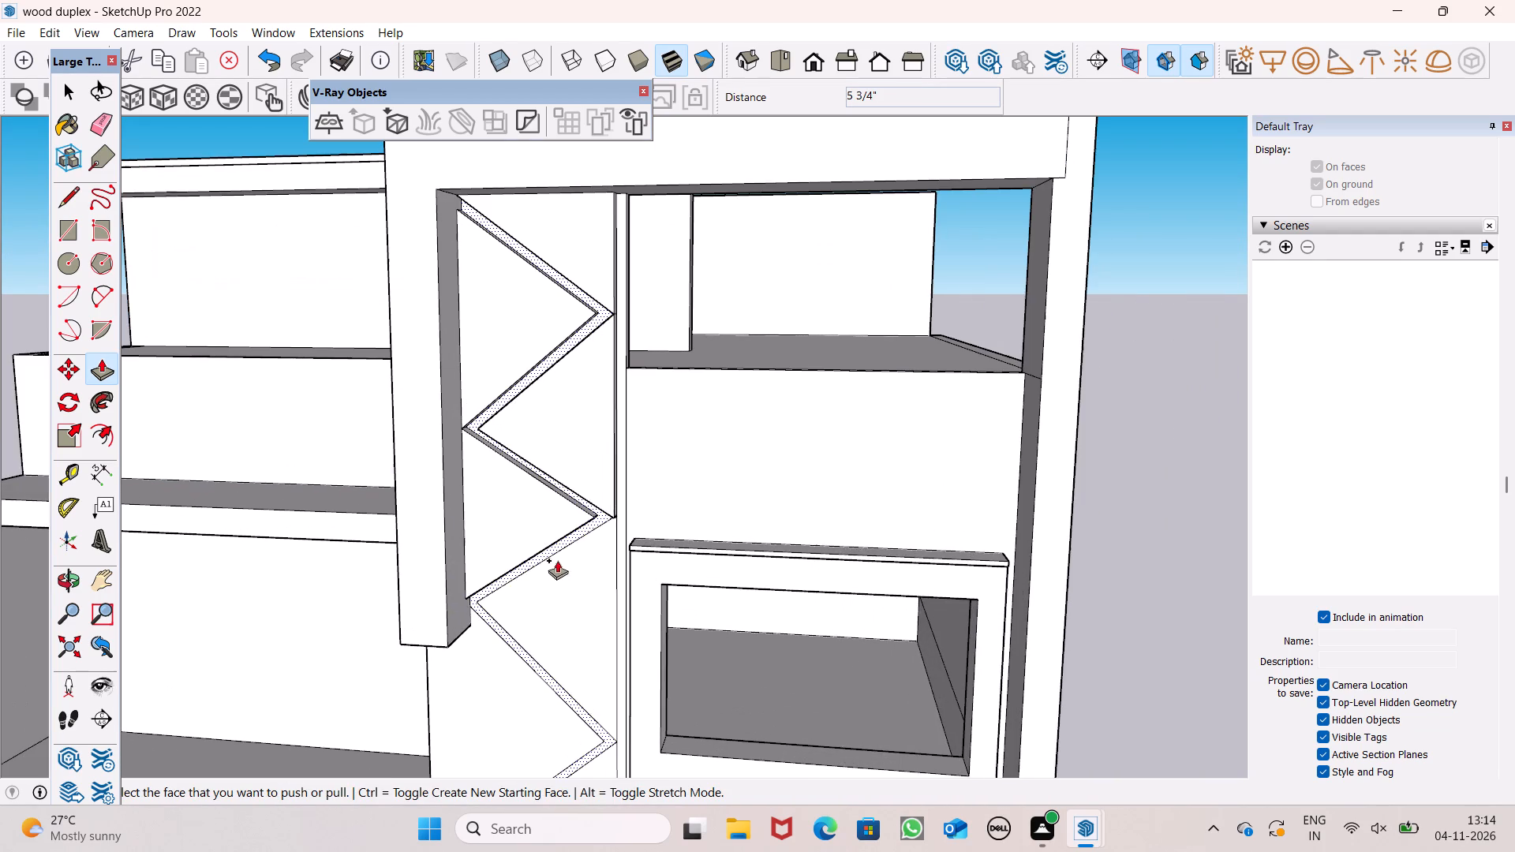
left_click_drag(567, 578, 542, 534)
left_click(542, 532)
scroll(625, 374, "down", 7)
middle_click_drag(562, 529, 598, 473)
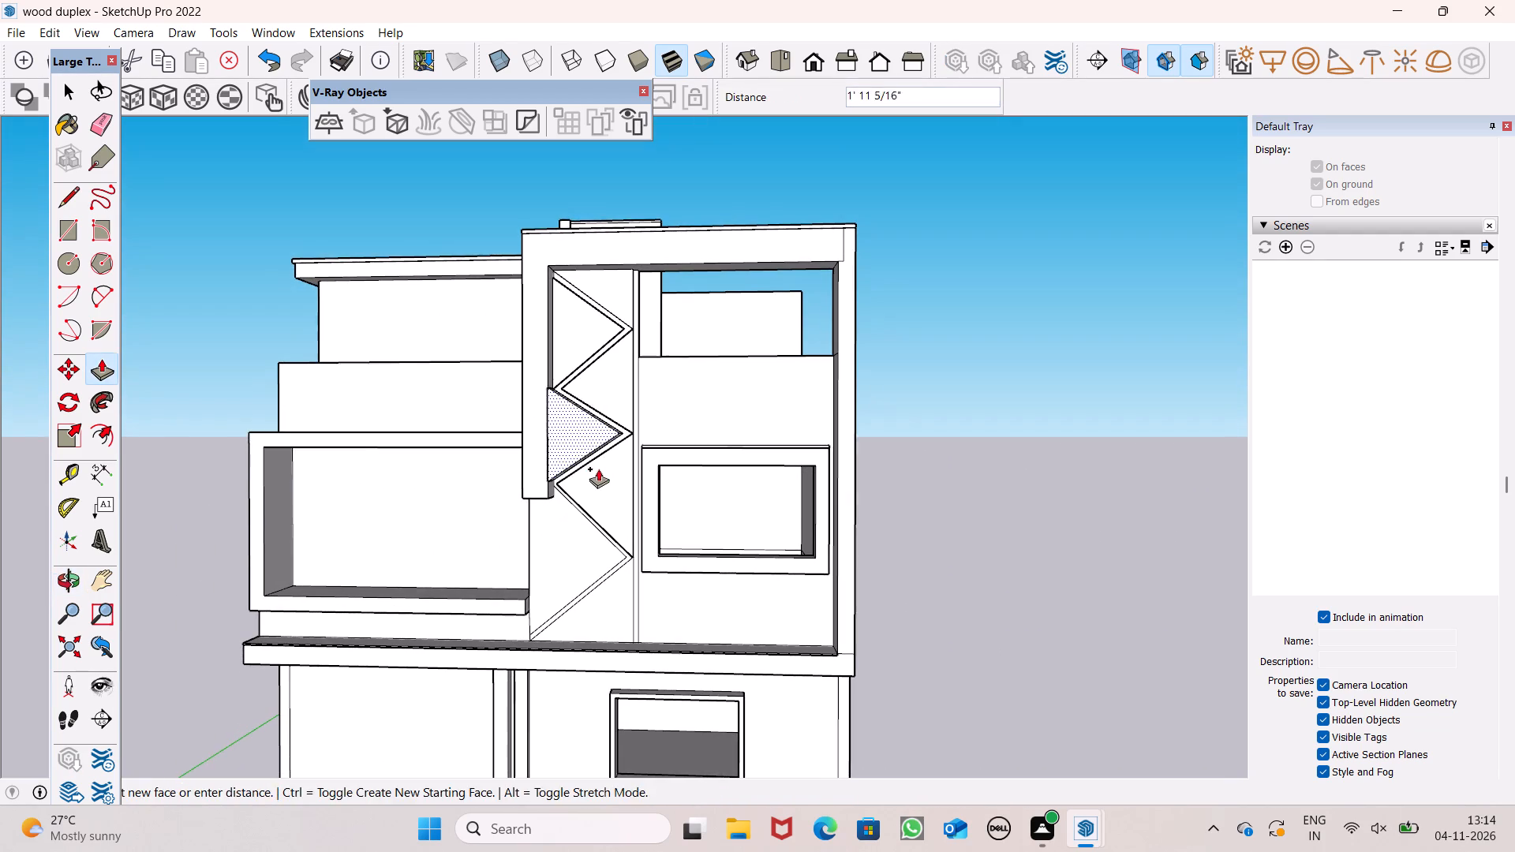
key("space")
middle_click_drag(578, 521, 451, 380)
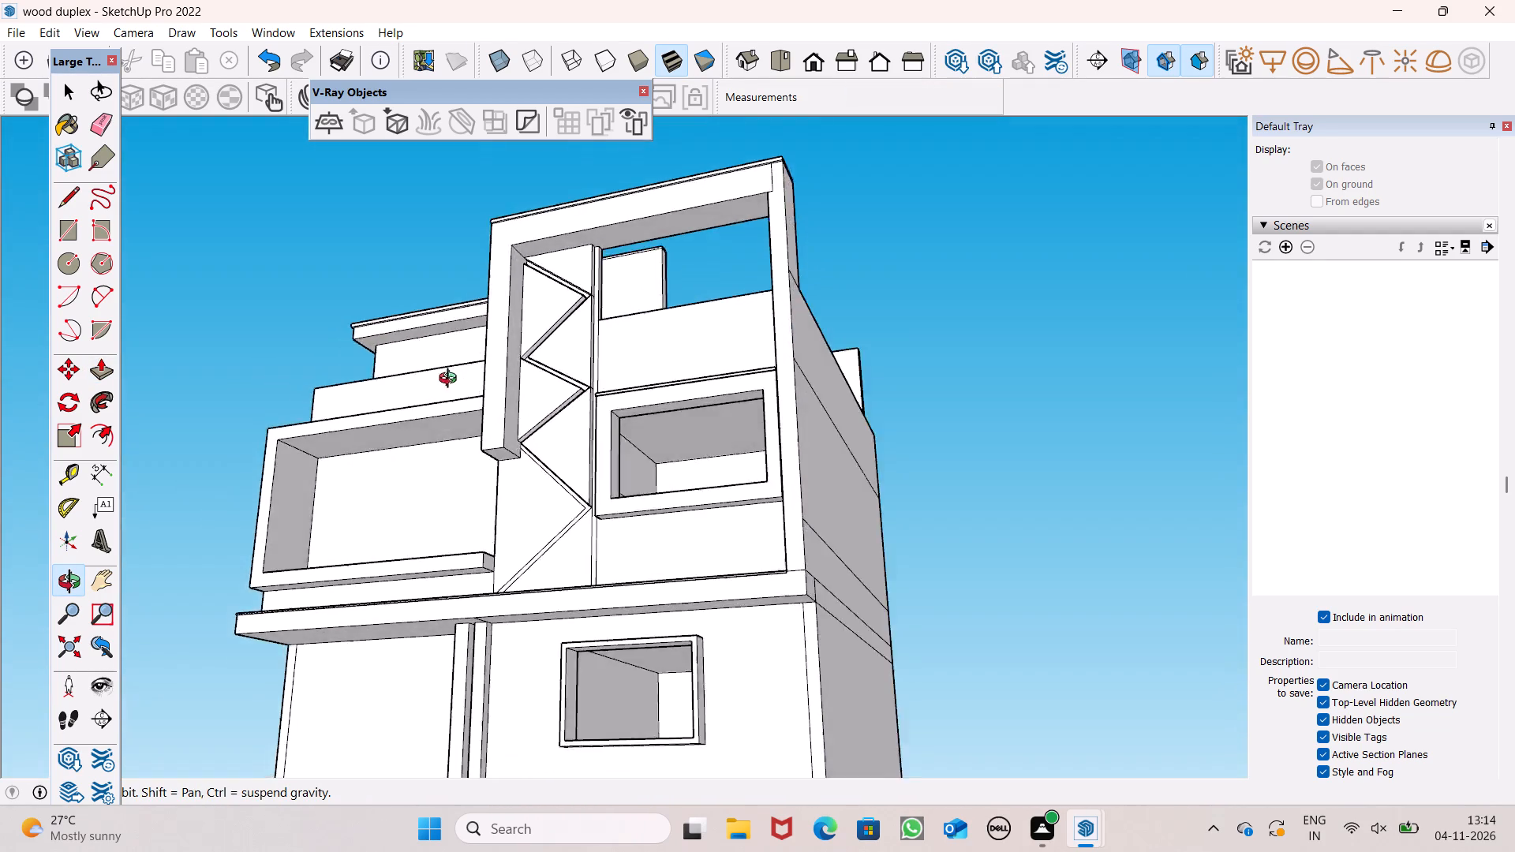
middle_click_drag(451, 380, 697, 469)
middle_click_drag(695, 484, 690, 513)
middle_click(686, 531)
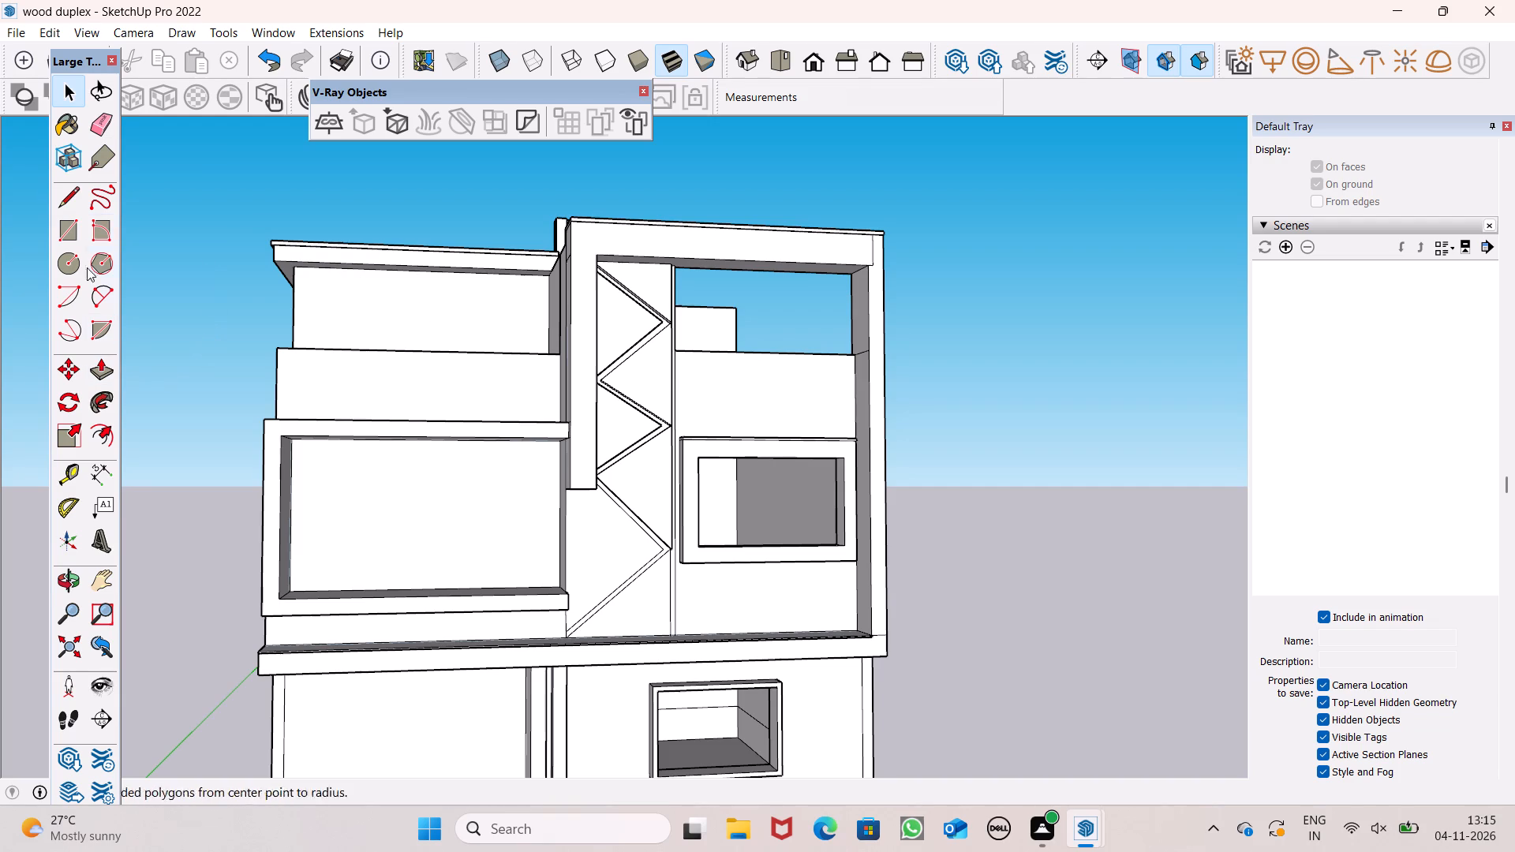
Push the first chevron's inner triangle back 1 15/16" and push the topmost triangle under the beam back to match it.
left_click(107, 368)
middle_click_drag(629, 476, 528, 840)
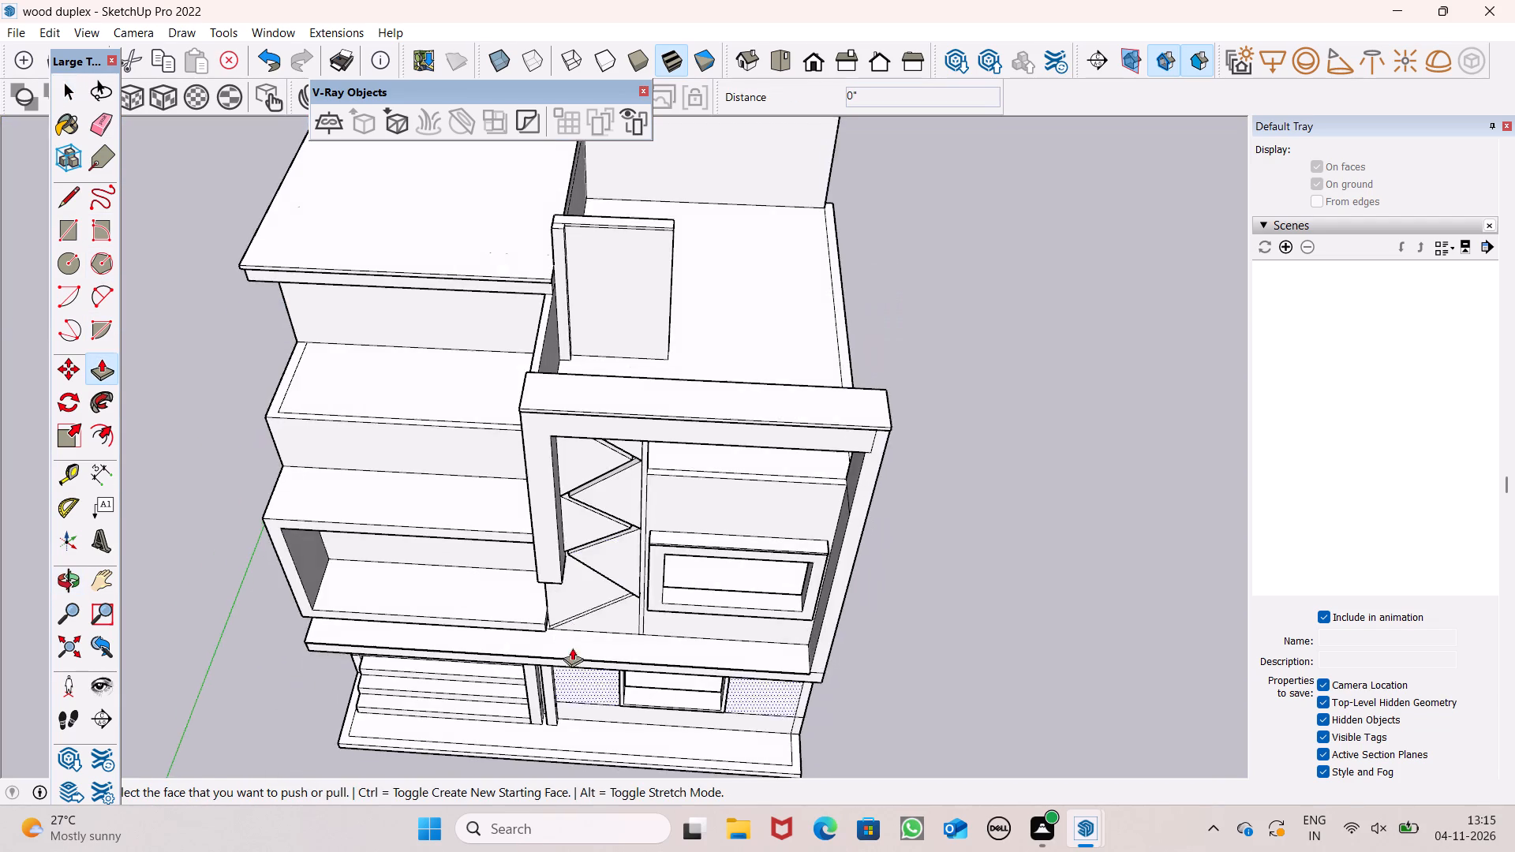
scroll(589, 555, "up", 7)
scroll(636, 439, "up", 8)
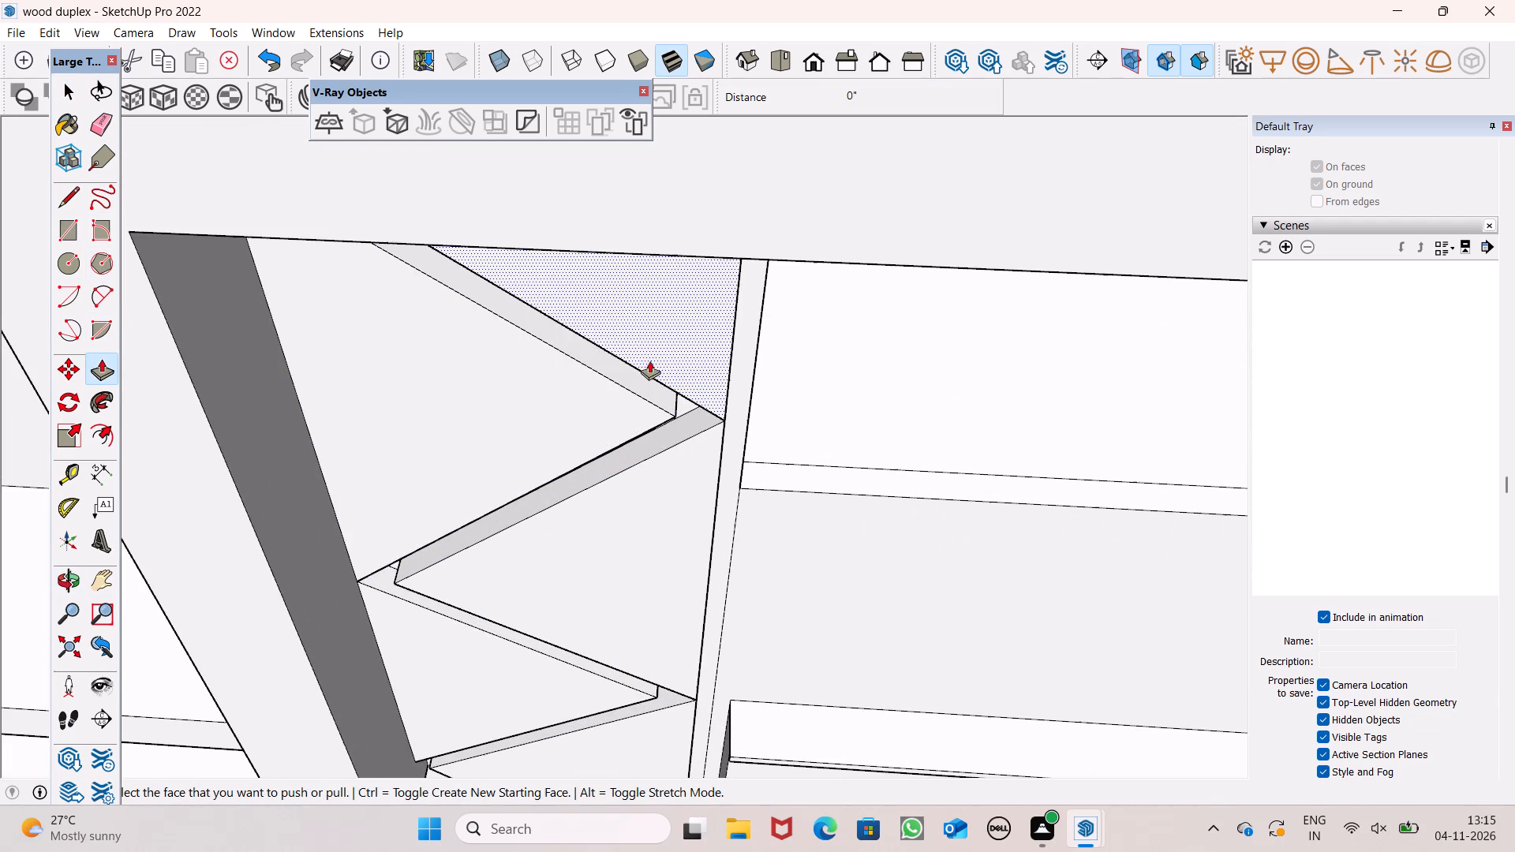
scroll(627, 397, "down", 1)
middle_click_drag(652, 447, 581, 271)
scroll(648, 235, "up", 3)
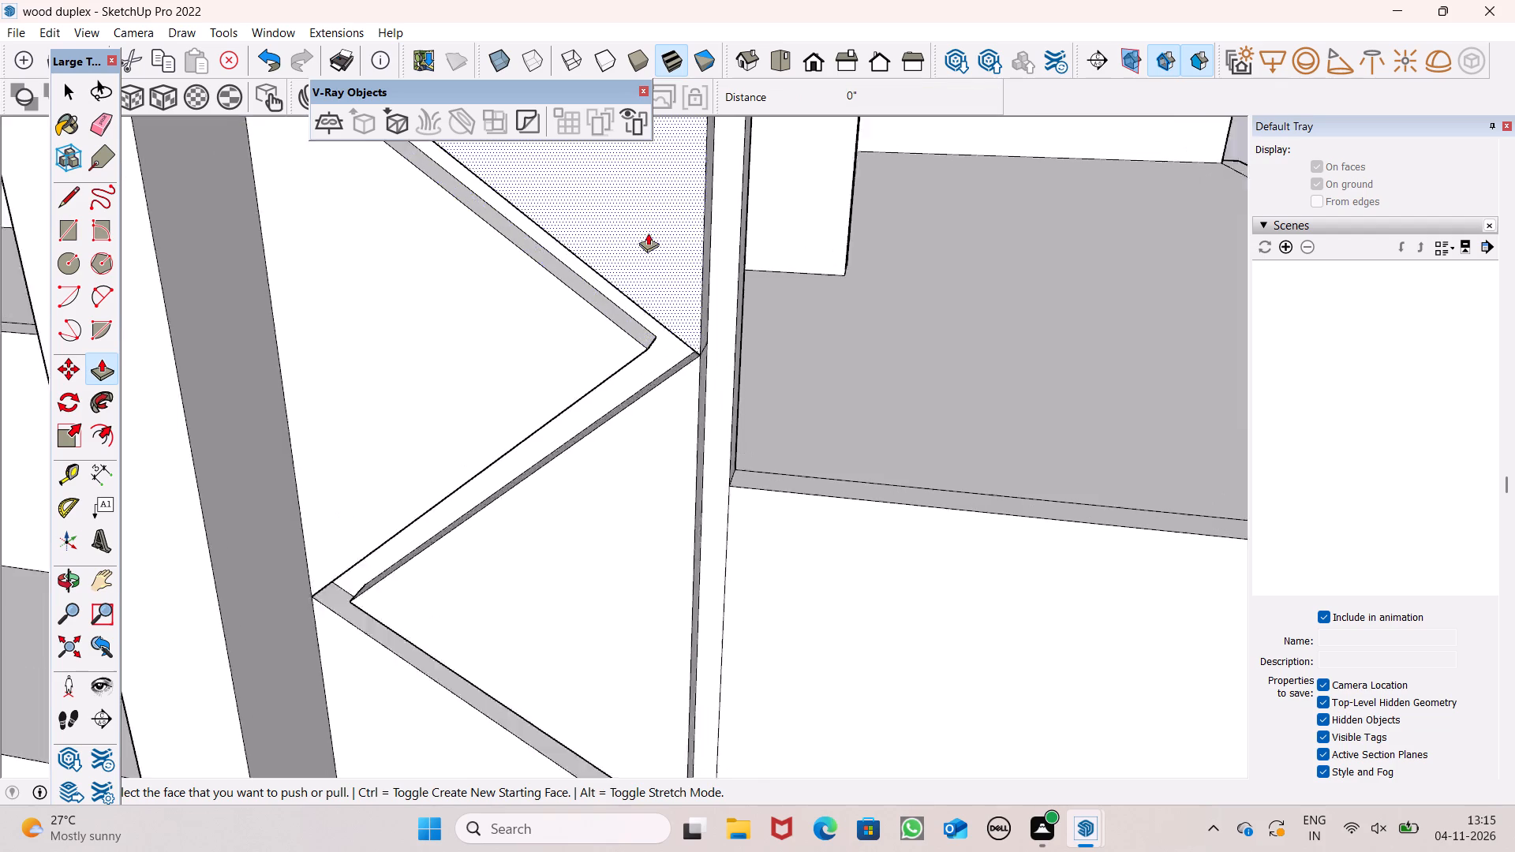
scroll(648, 233, "up", 3)
left_click_drag(537, 357, 548, 354)
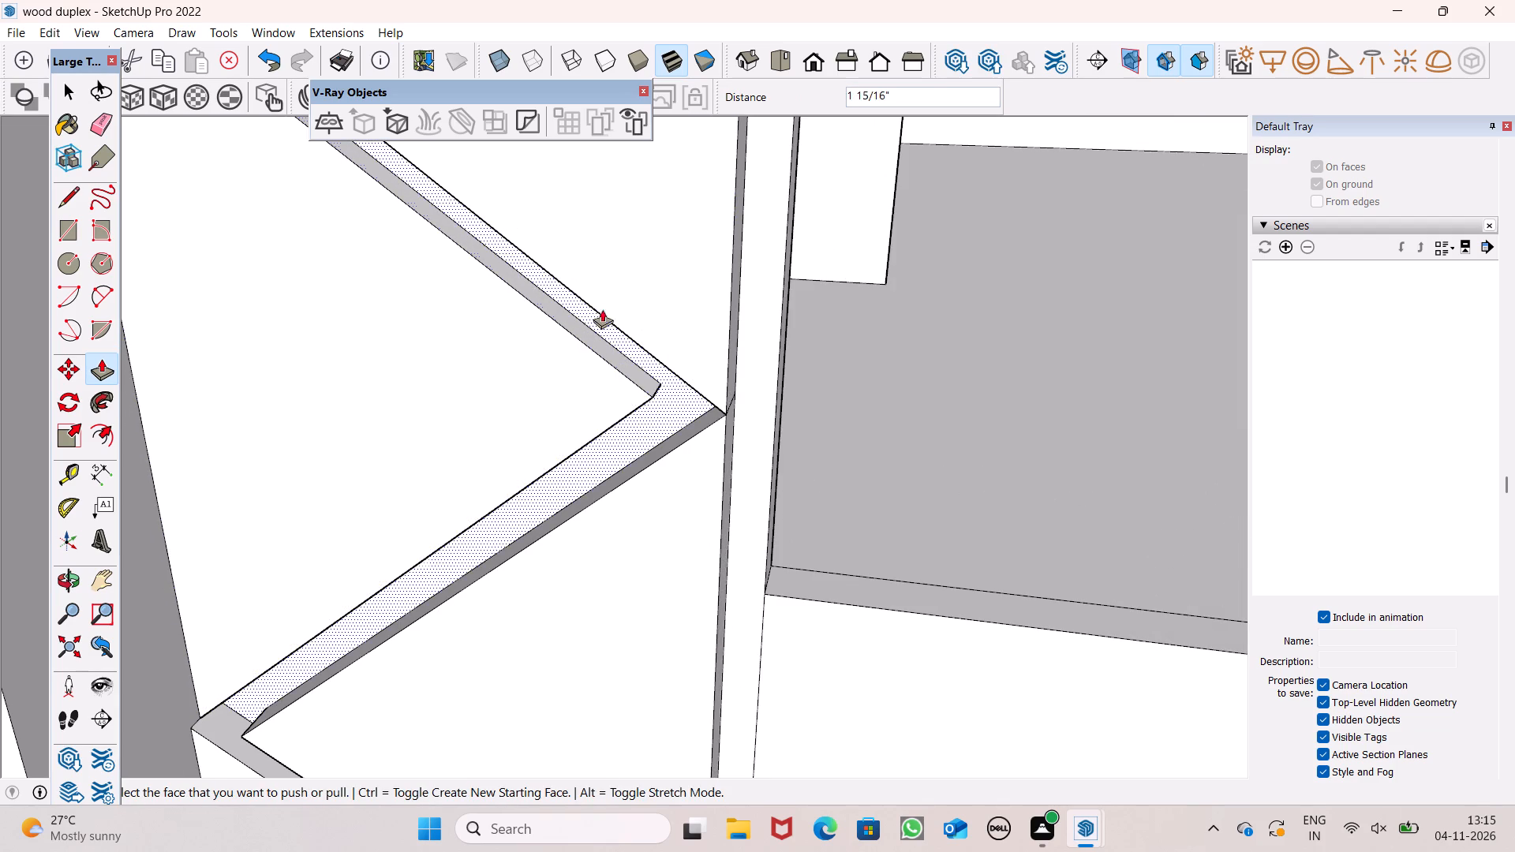
left_click_drag(634, 296, 661, 290)
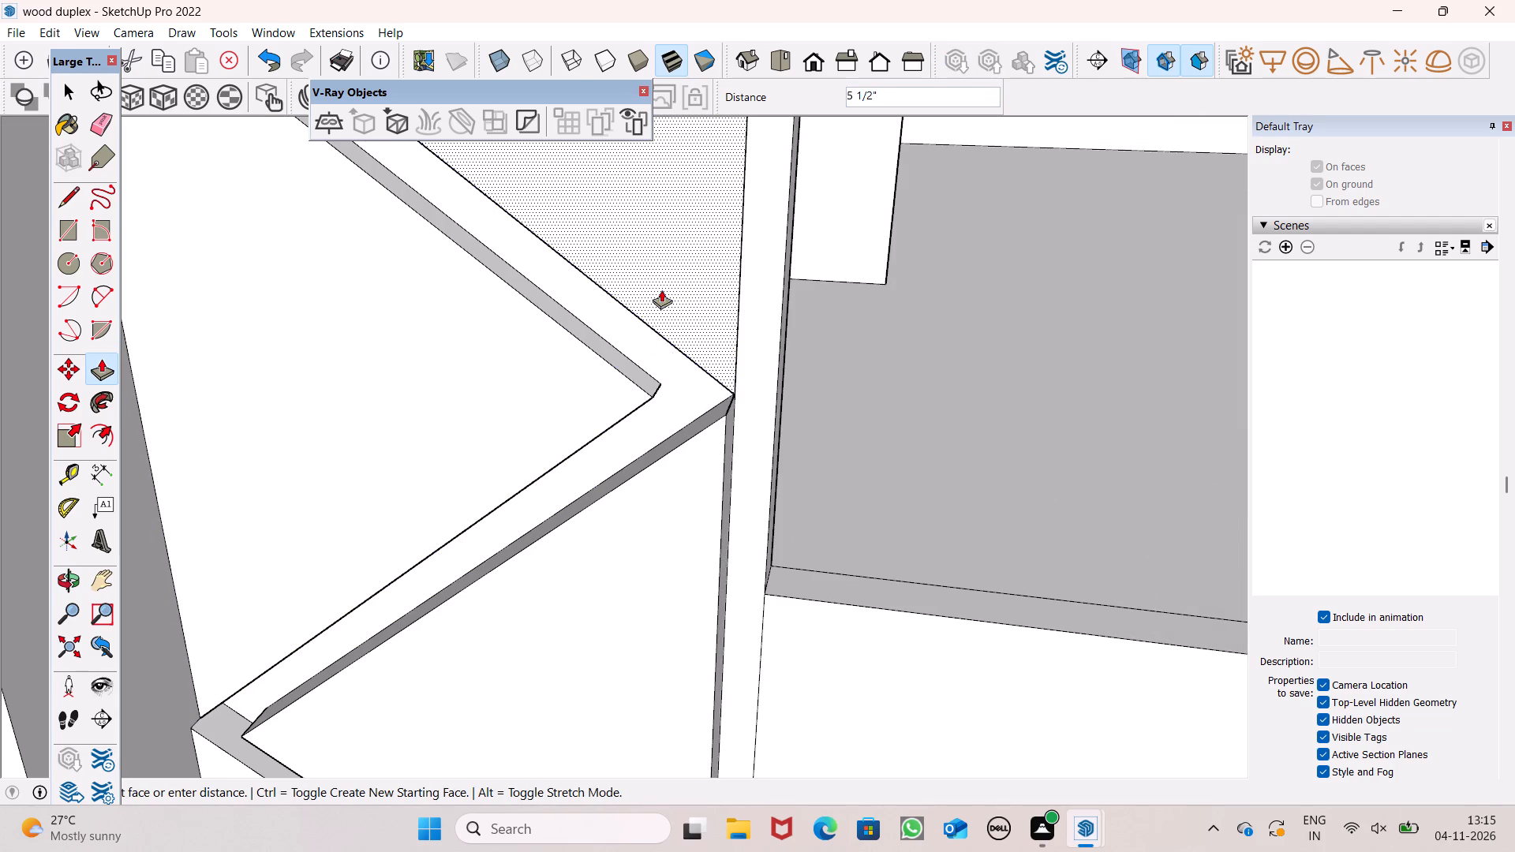
left_click_drag(661, 290, 653, 301)
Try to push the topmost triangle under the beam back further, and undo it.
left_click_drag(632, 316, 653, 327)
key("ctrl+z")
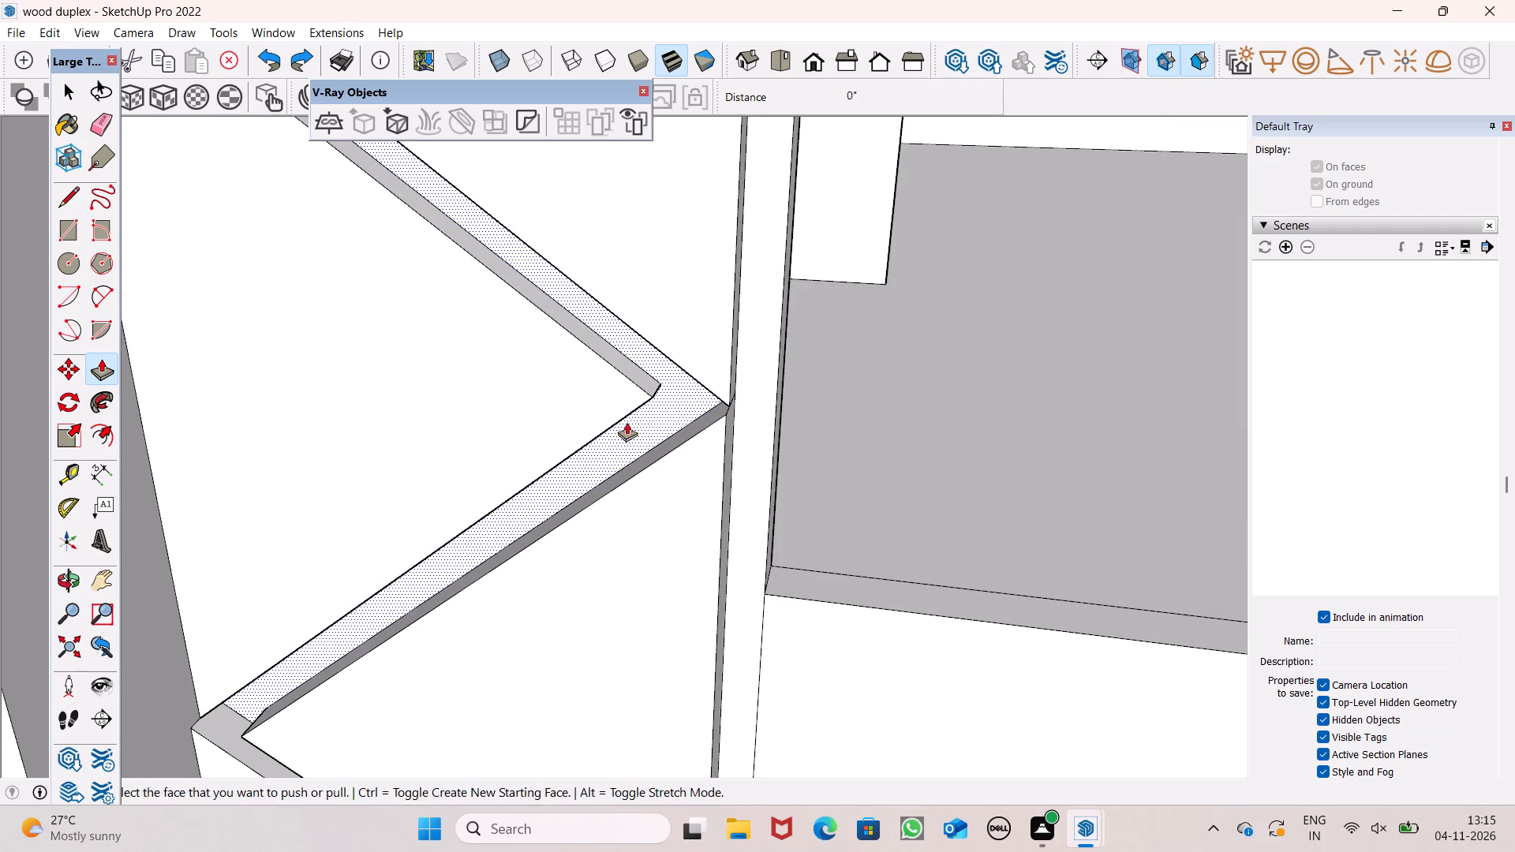
Push the first chevron's inner triangle back another 1 7/8" and the topmost triangle back another 1 3/4".
middle_click_drag(627, 421, 665, 300, "ctrl")
scroll(689, 459, "down", 13)
middle_click_drag(709, 482, 467, 528)
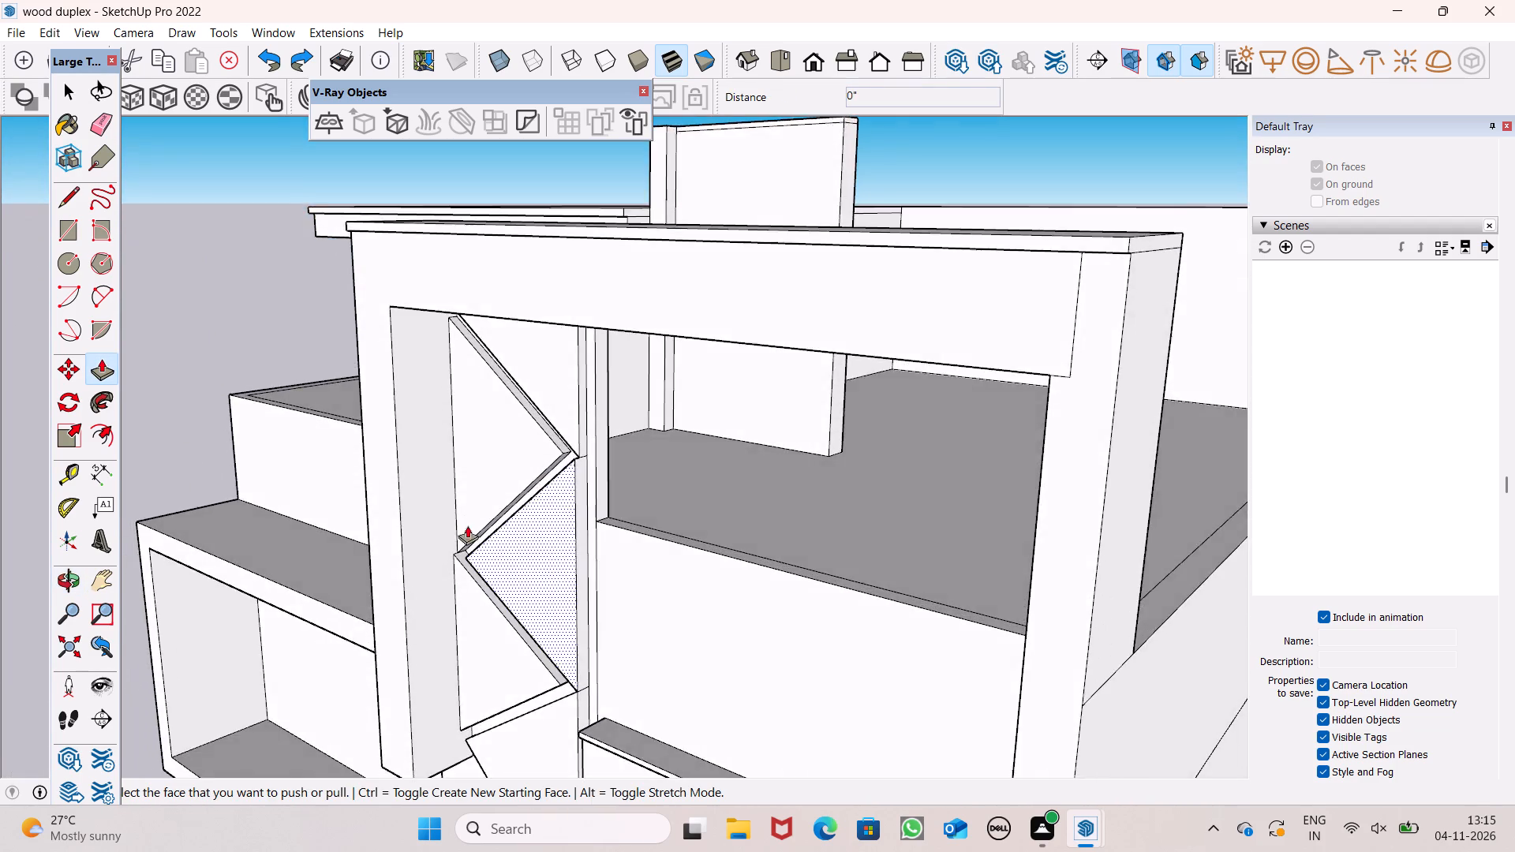
scroll(478, 485, "up", 9)
scroll(589, 413, "up", 5)
scroll(590, 420, "down", 4)
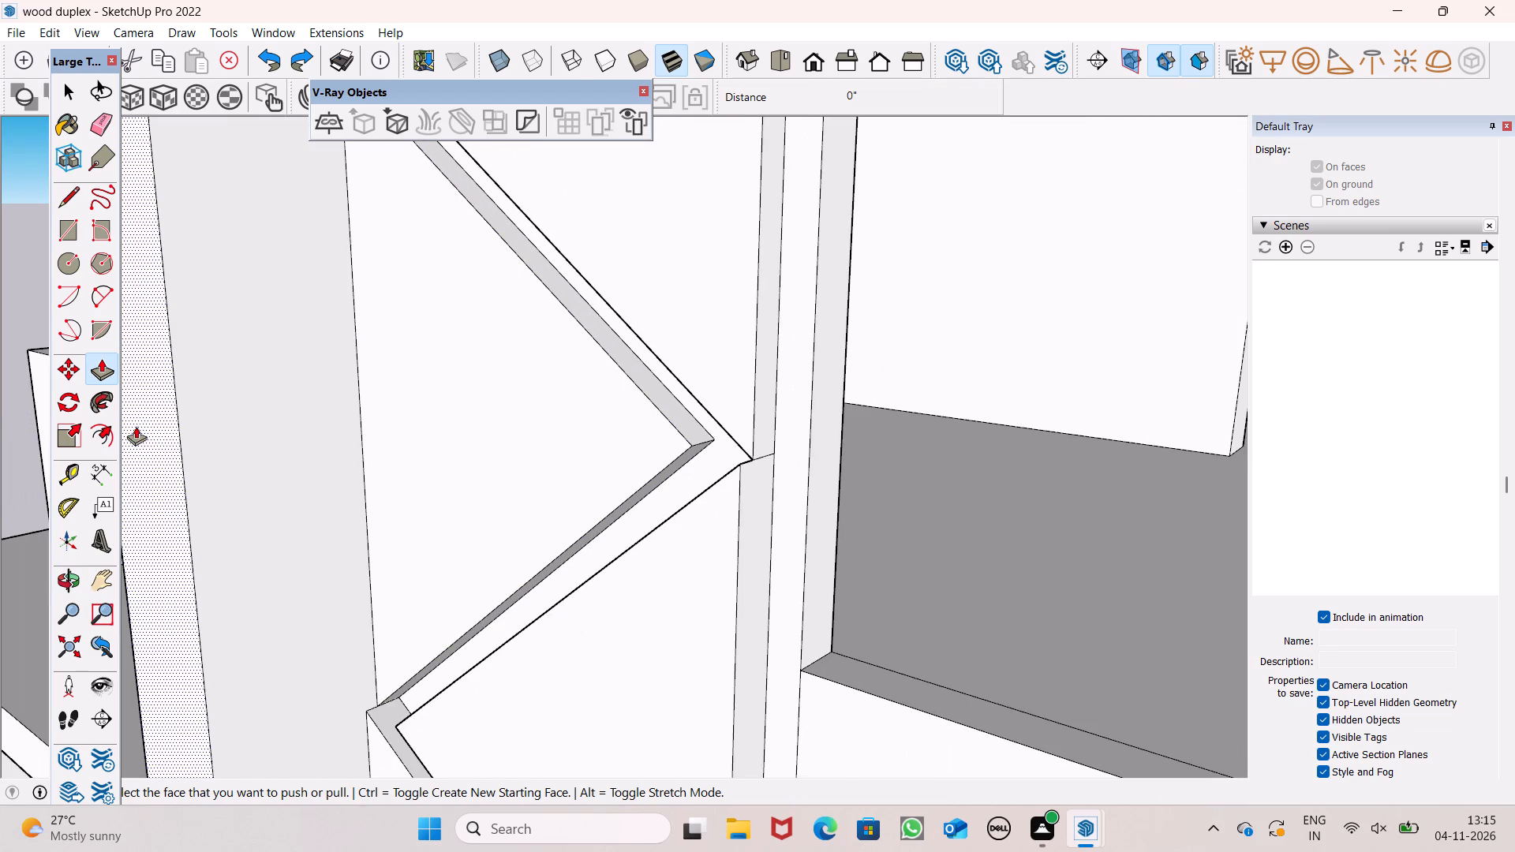
left_click_drag(544, 450, 555, 447)
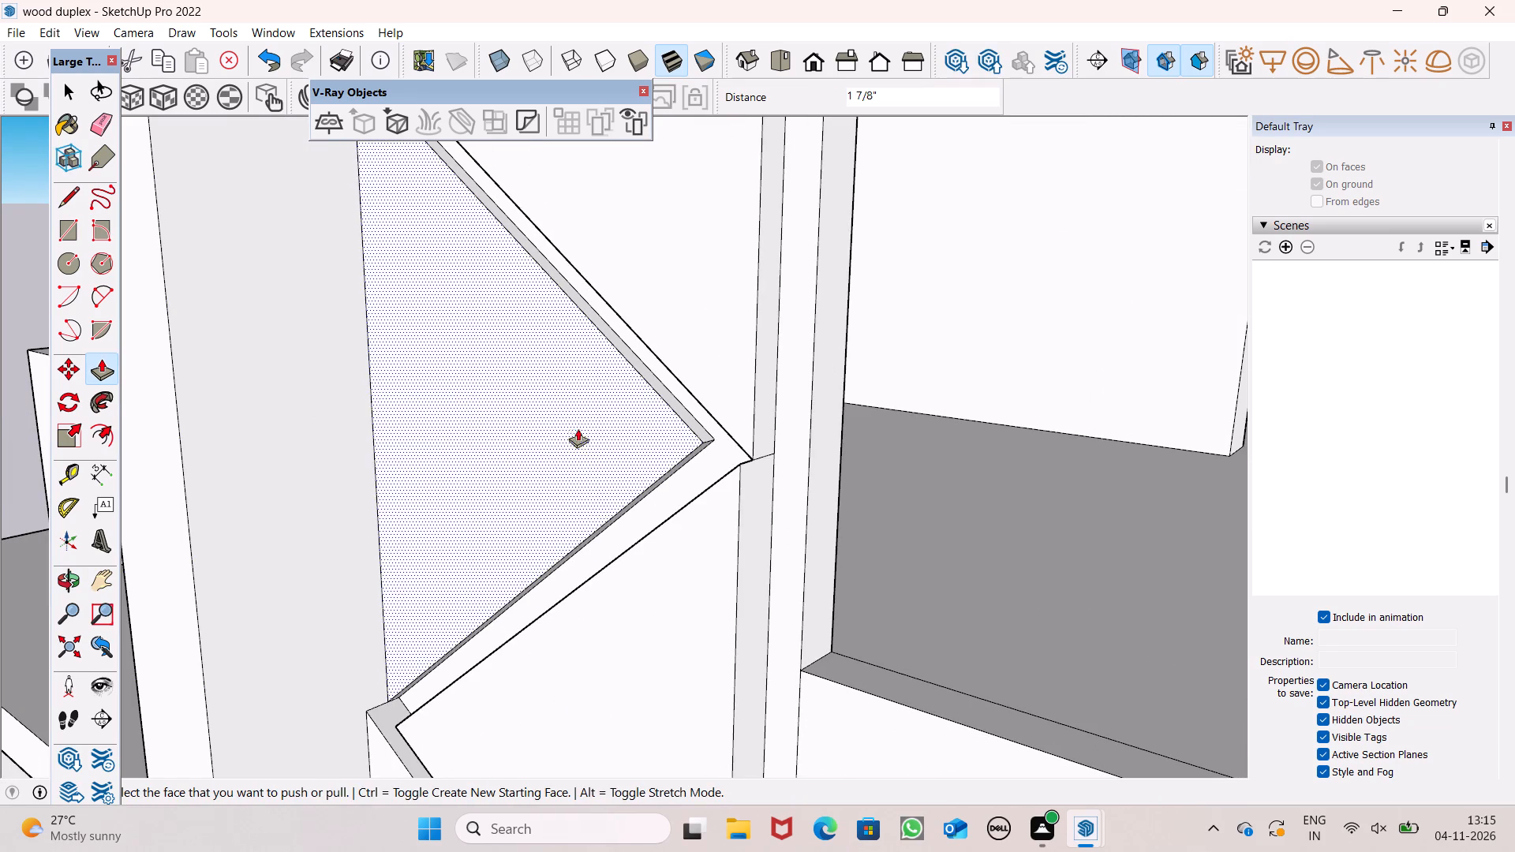
left_click_drag(720, 386, 670, 460)
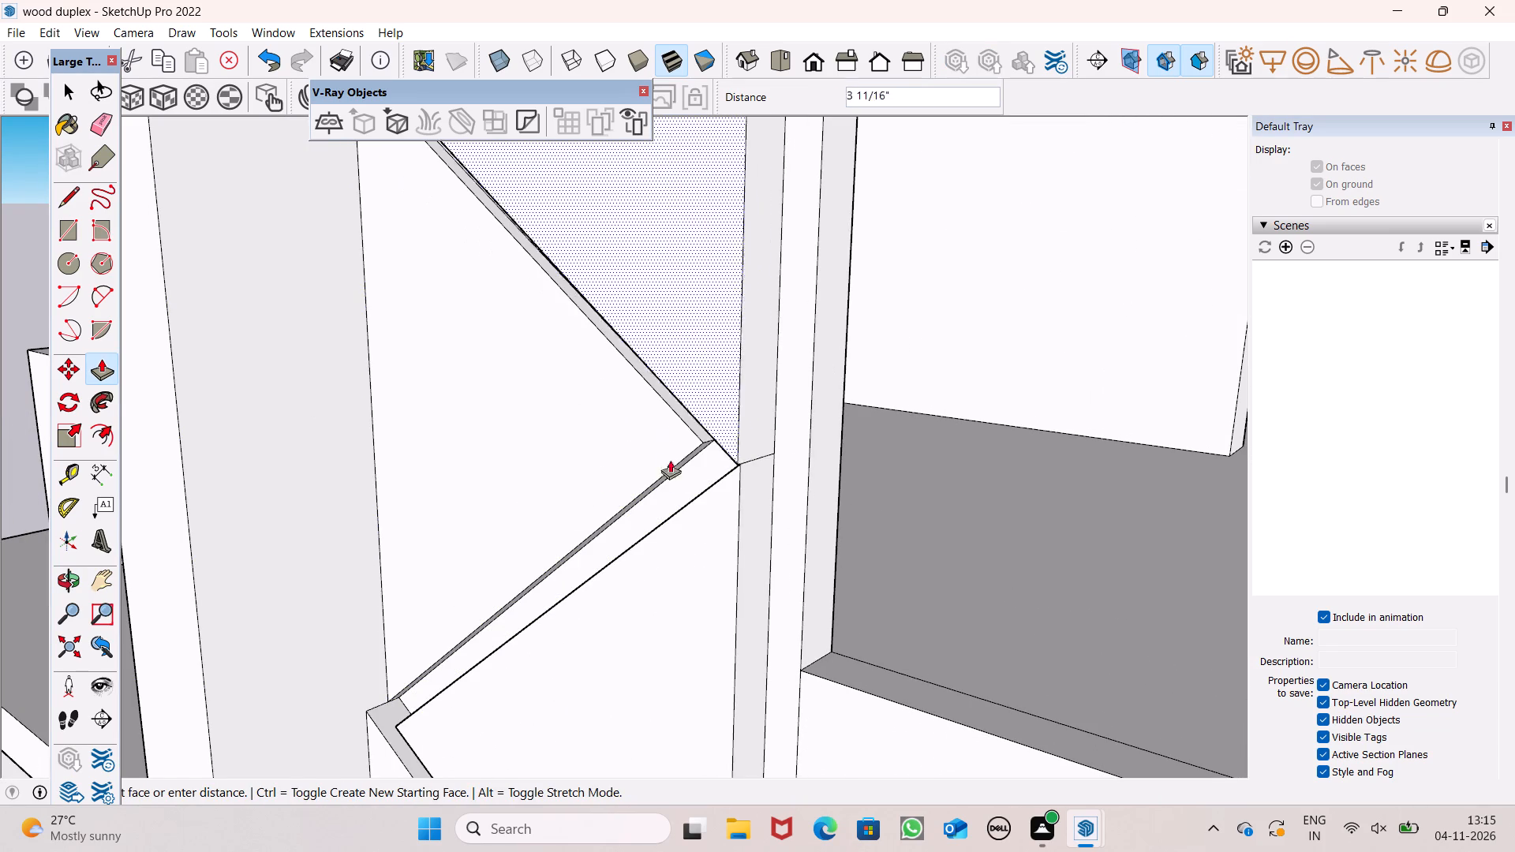
left_click_drag(670, 460, 623, 503)
Push the strip-side triangle below the first chevron and the second chevron's inner triangle back 3 13/16".
scroll(765, 372, "down", 6)
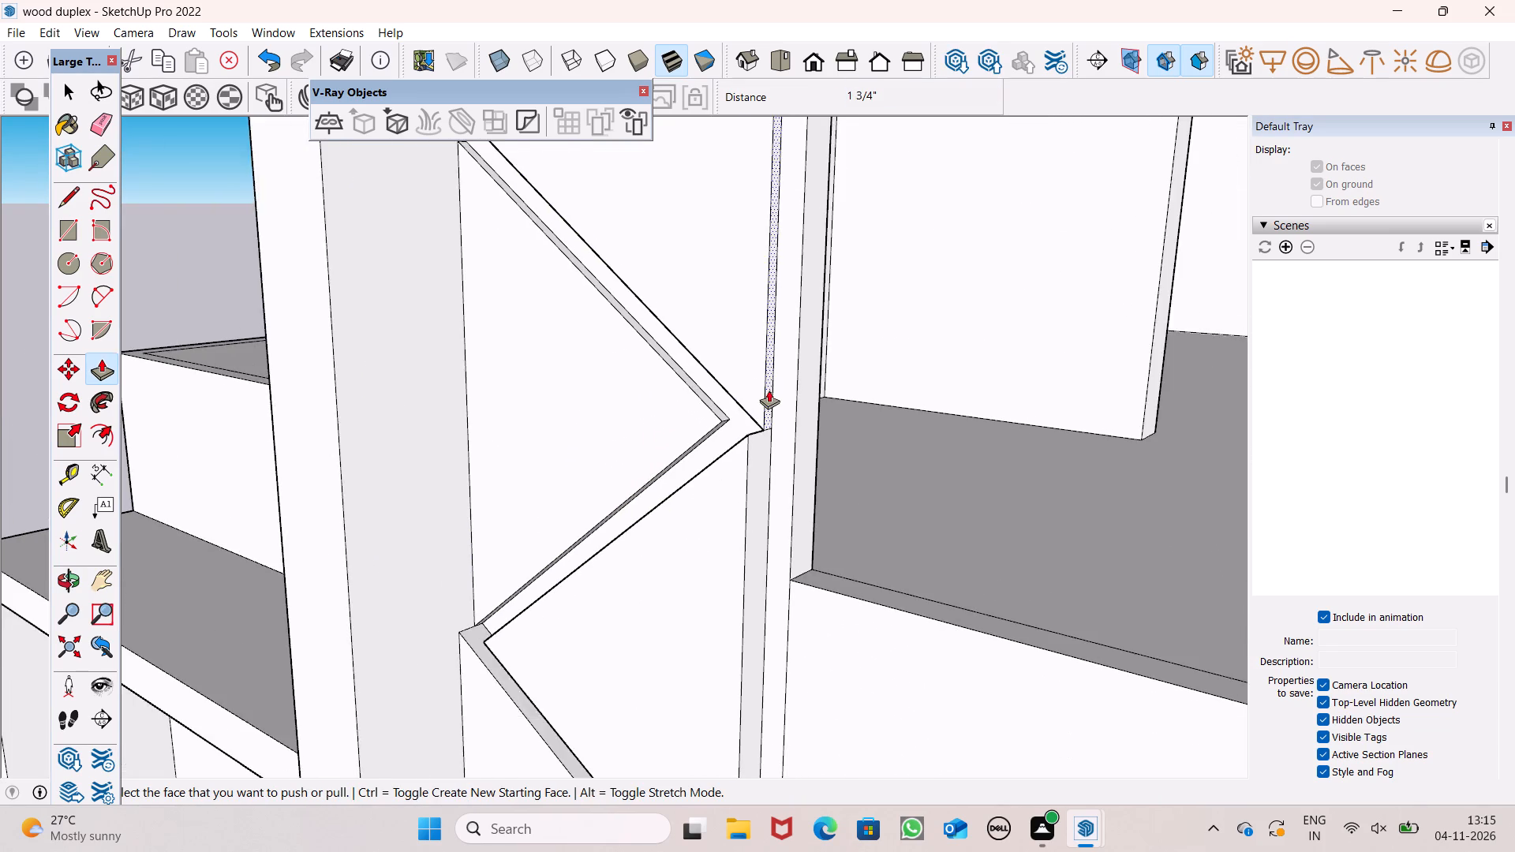
scroll(769, 391, "down", 3)
middle_click_drag(552, 566, 933, 584)
left_click_drag(1000, 465, 996, 460)
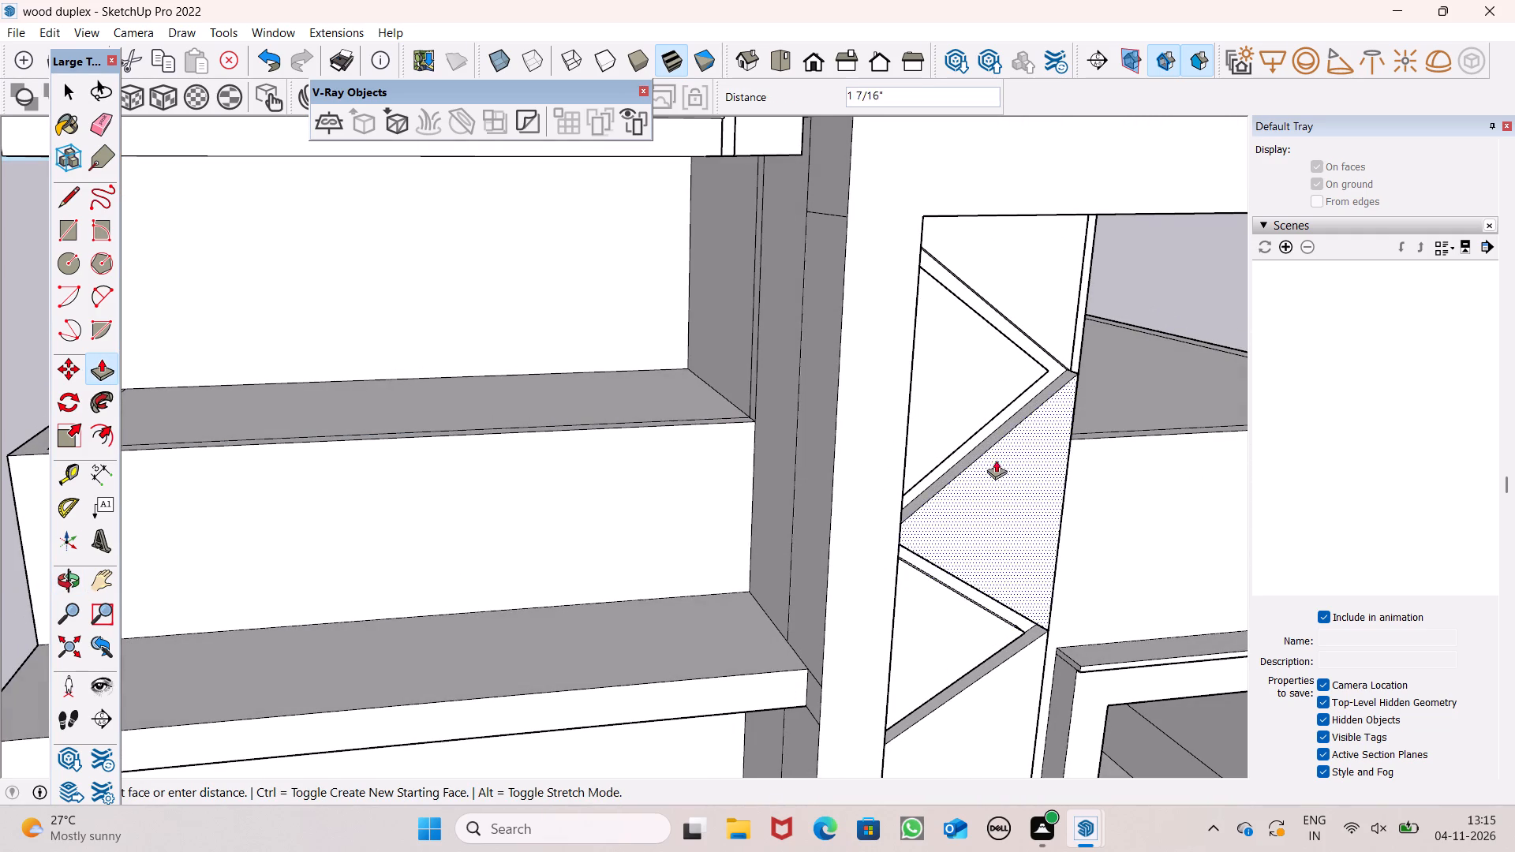
left_click_drag(996, 460, 972, 435)
scroll(900, 410, "down", 4)
middle_click_drag(970, 522, 824, 532)
scroll(777, 580, "up", 2)
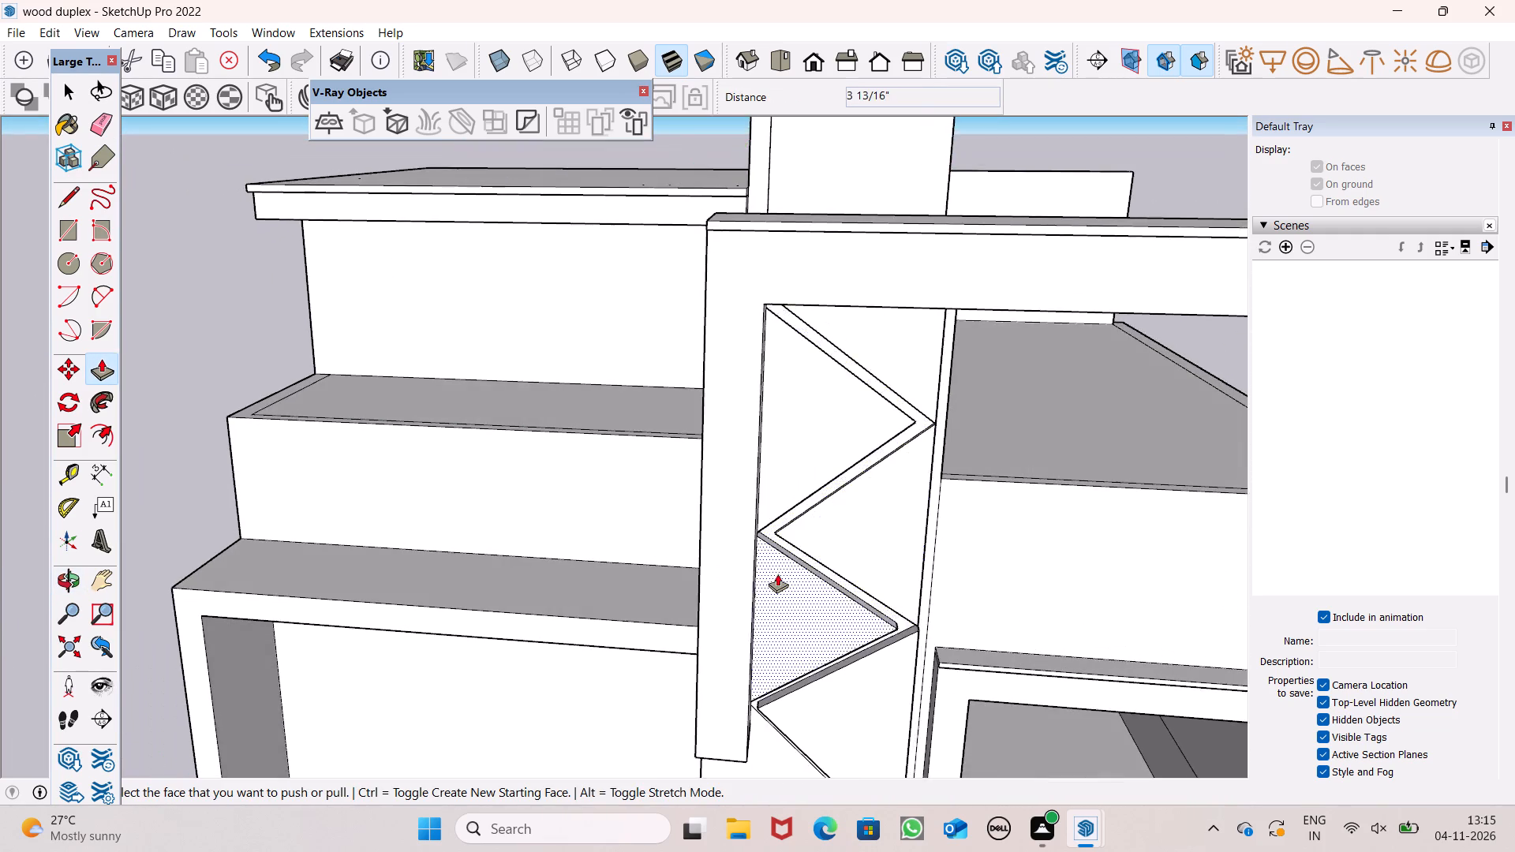
scroll(777, 574, "up", 5)
left_click_drag(780, 559, 824, 527)
Push the strip-side triangle below the second chevron back to match the second chevron's inner triangle.
scroll(810, 366, "down", 5)
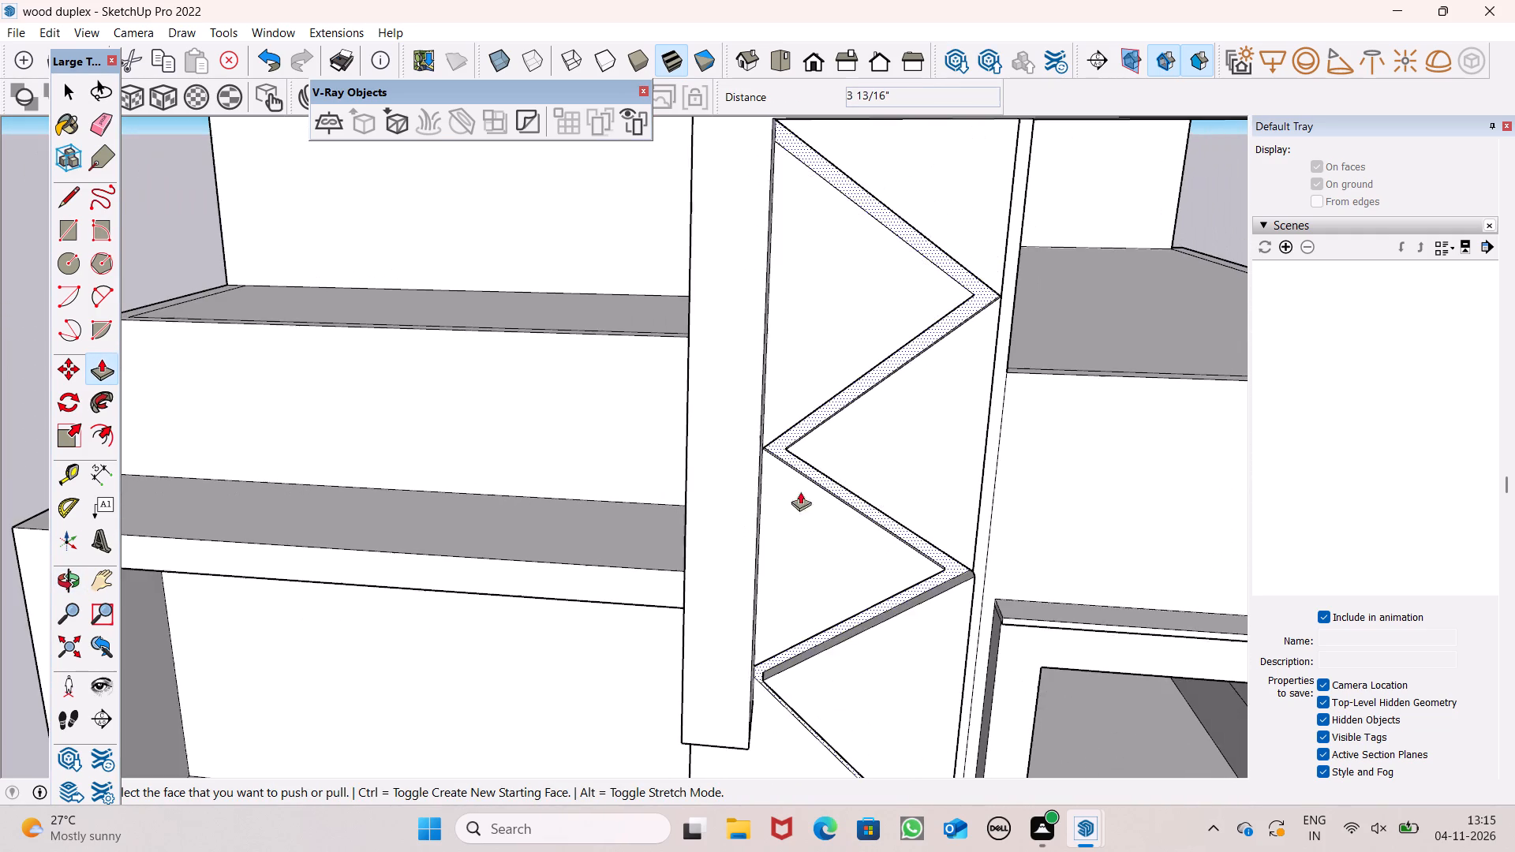
scroll(896, 607, "up", 3)
left_click_drag(886, 633, 879, 598)
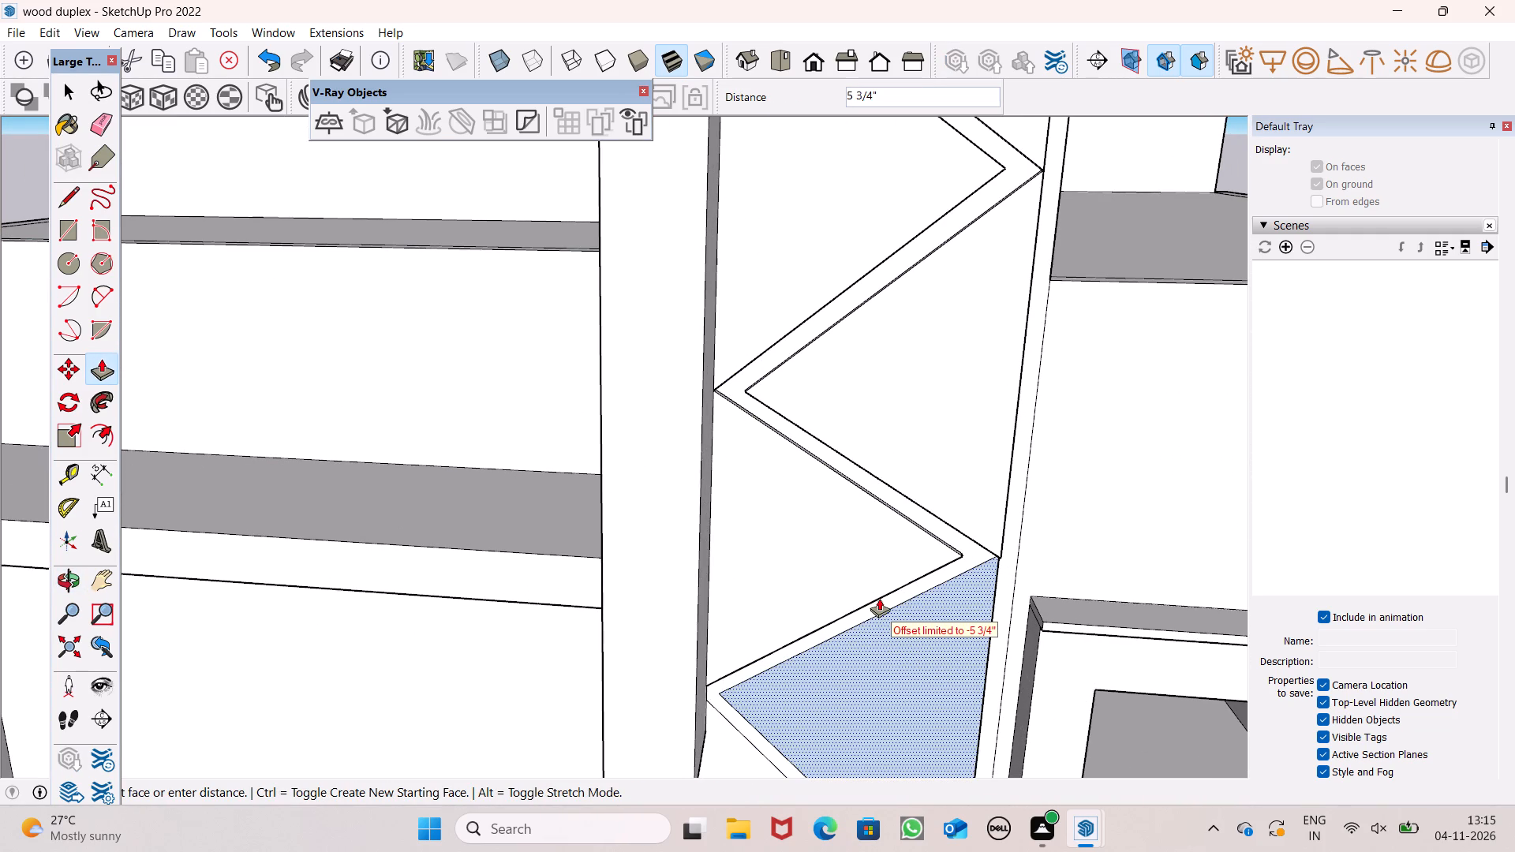
left_click_drag(879, 598, 870, 587)
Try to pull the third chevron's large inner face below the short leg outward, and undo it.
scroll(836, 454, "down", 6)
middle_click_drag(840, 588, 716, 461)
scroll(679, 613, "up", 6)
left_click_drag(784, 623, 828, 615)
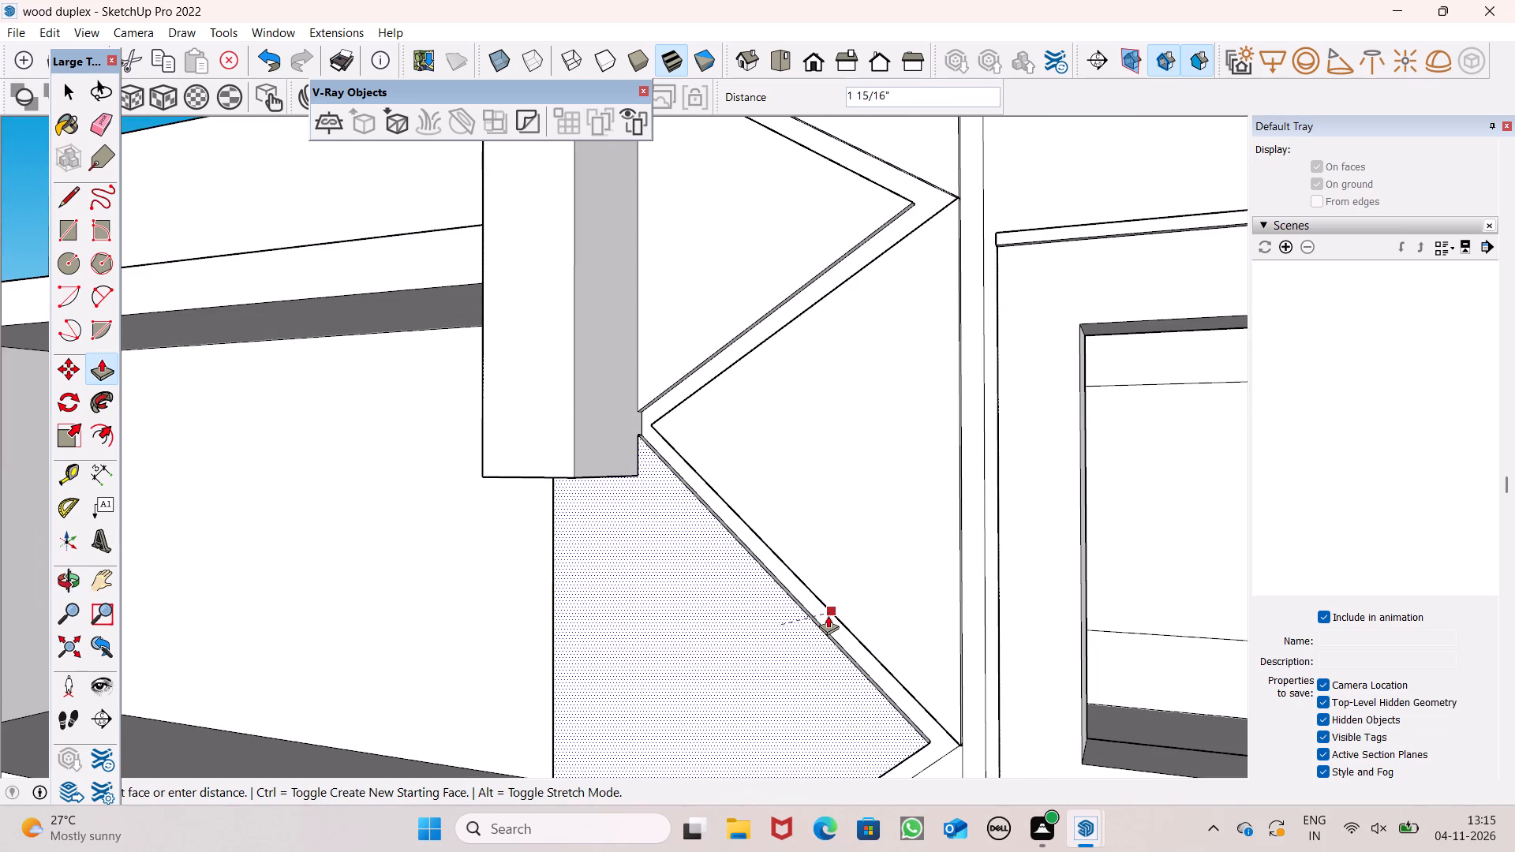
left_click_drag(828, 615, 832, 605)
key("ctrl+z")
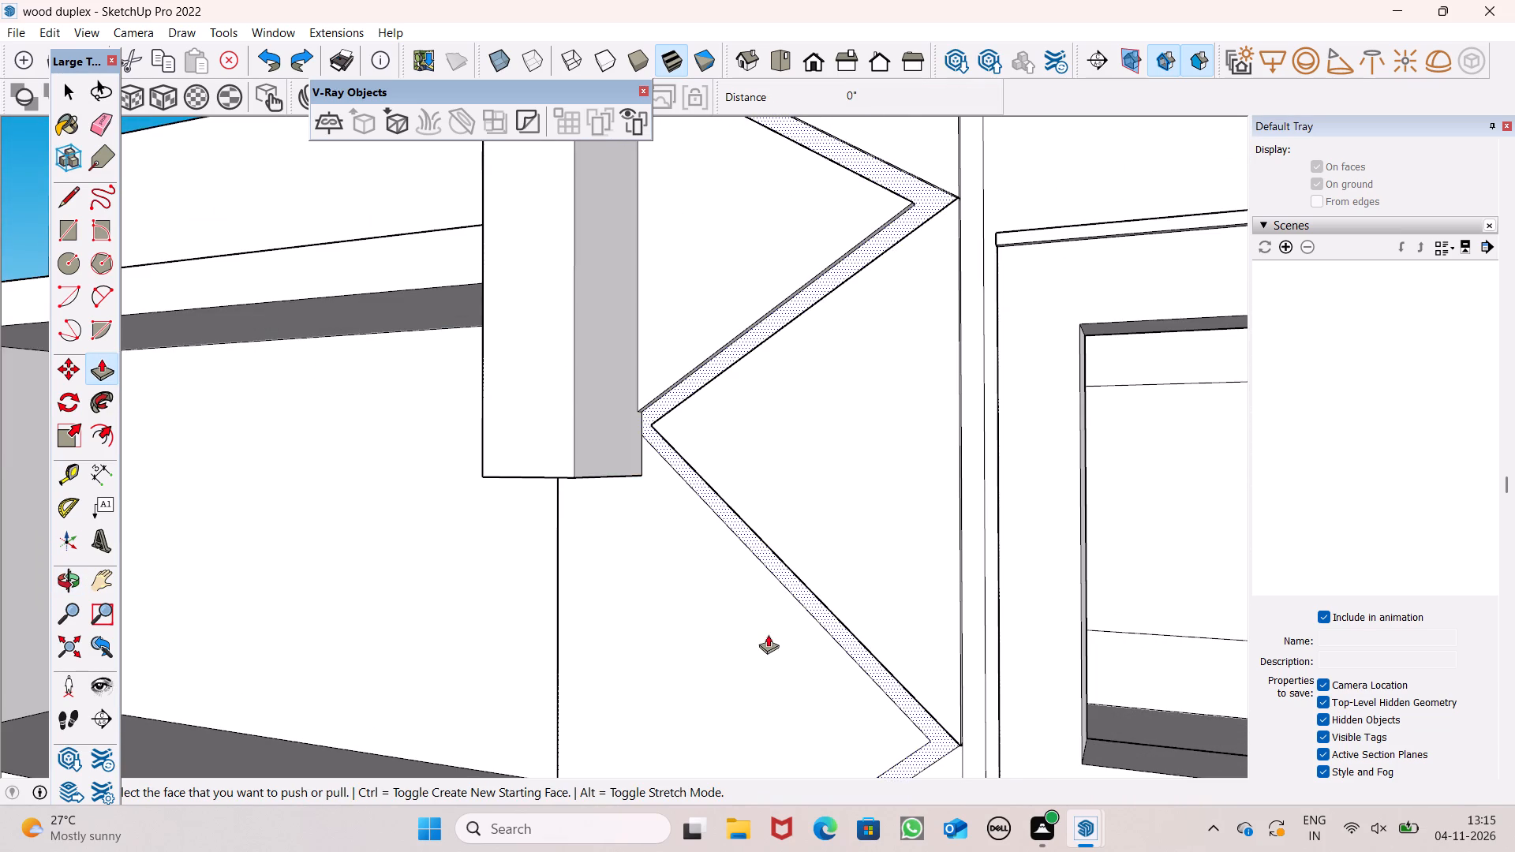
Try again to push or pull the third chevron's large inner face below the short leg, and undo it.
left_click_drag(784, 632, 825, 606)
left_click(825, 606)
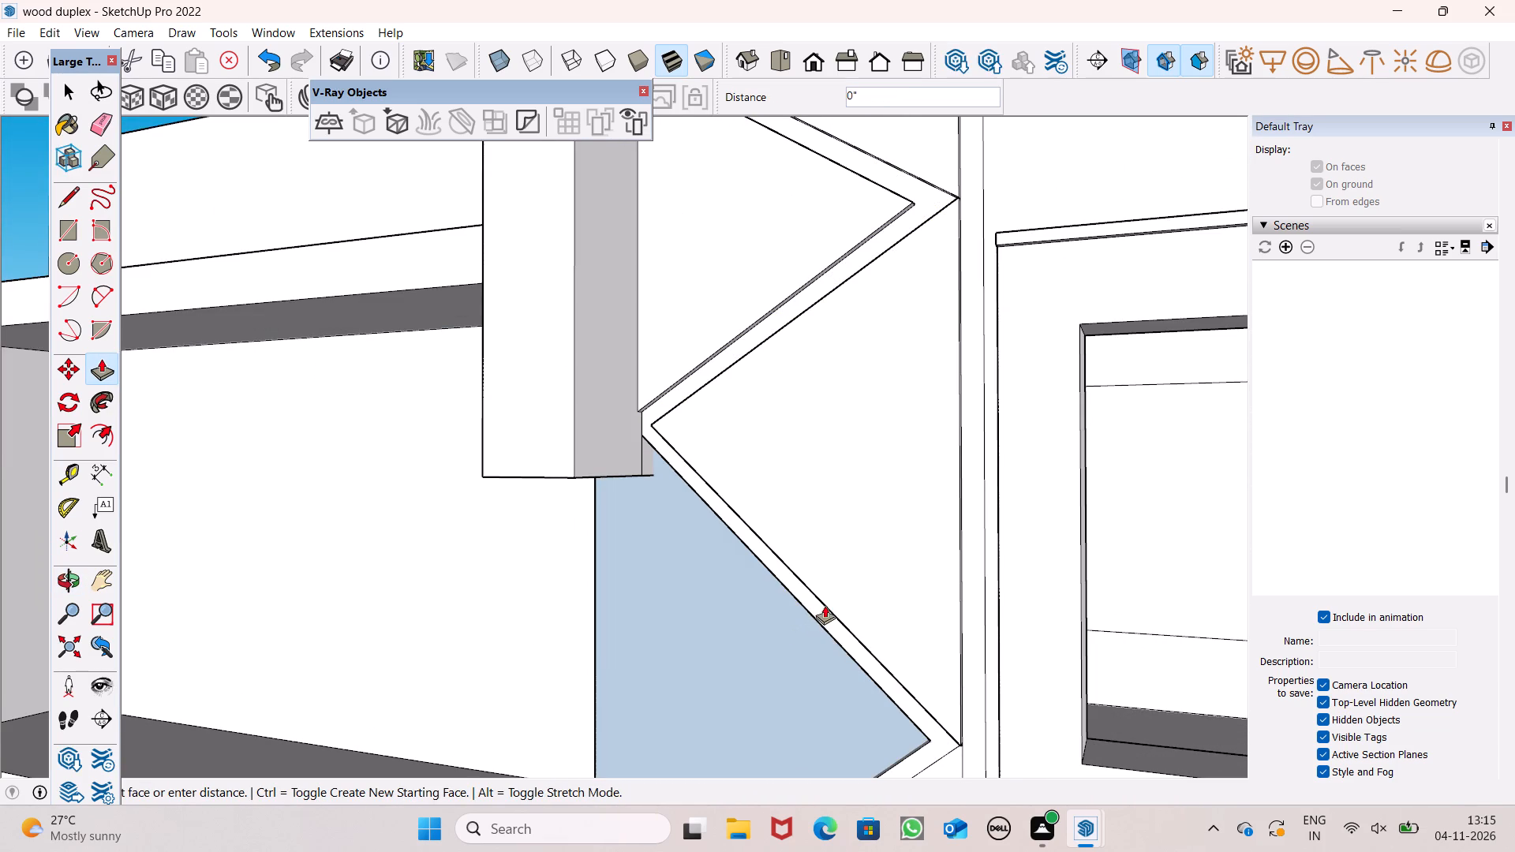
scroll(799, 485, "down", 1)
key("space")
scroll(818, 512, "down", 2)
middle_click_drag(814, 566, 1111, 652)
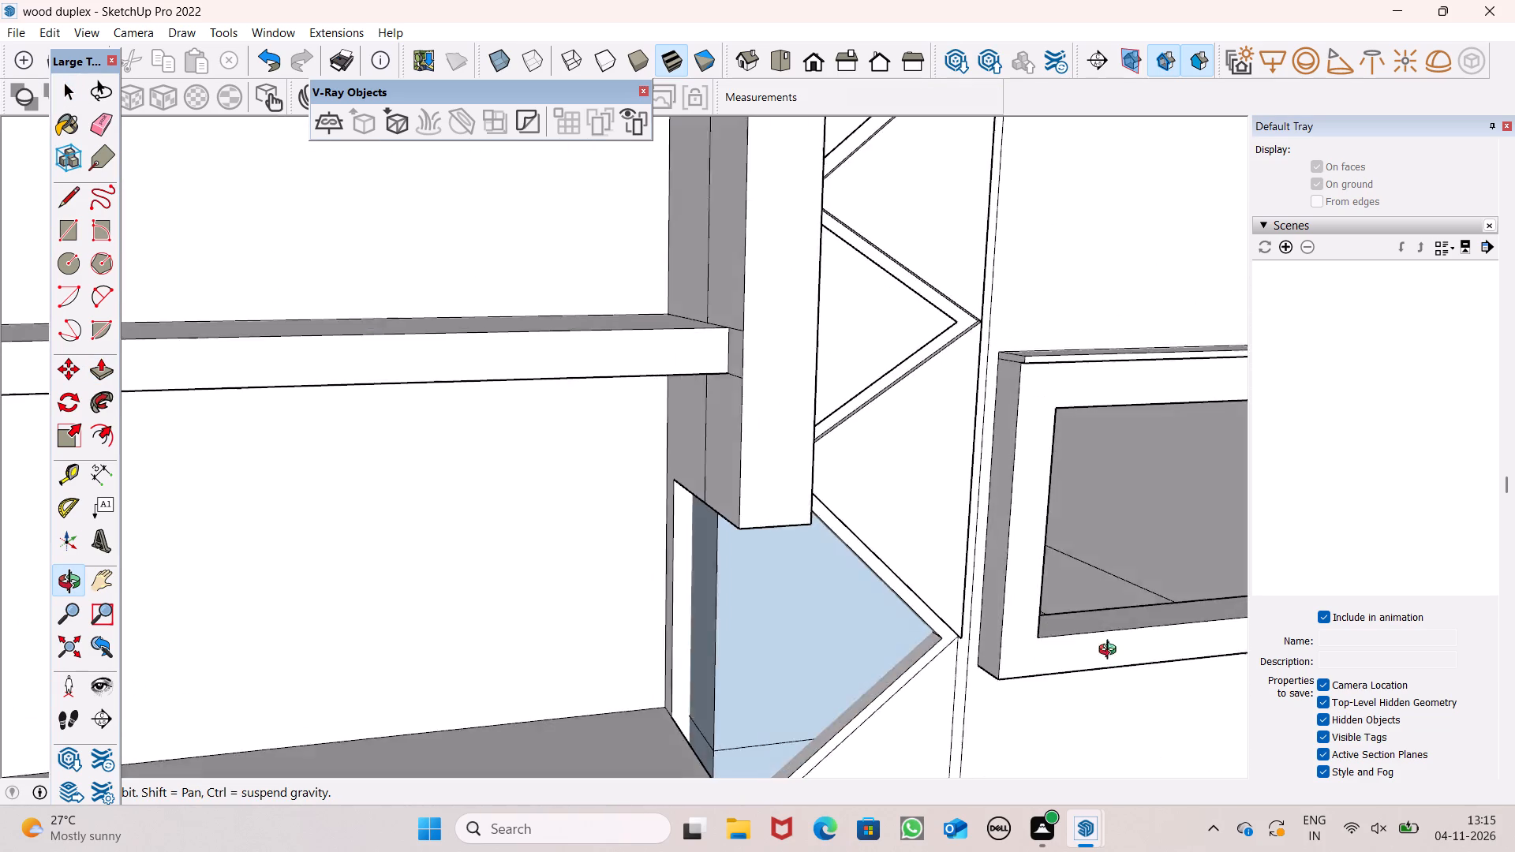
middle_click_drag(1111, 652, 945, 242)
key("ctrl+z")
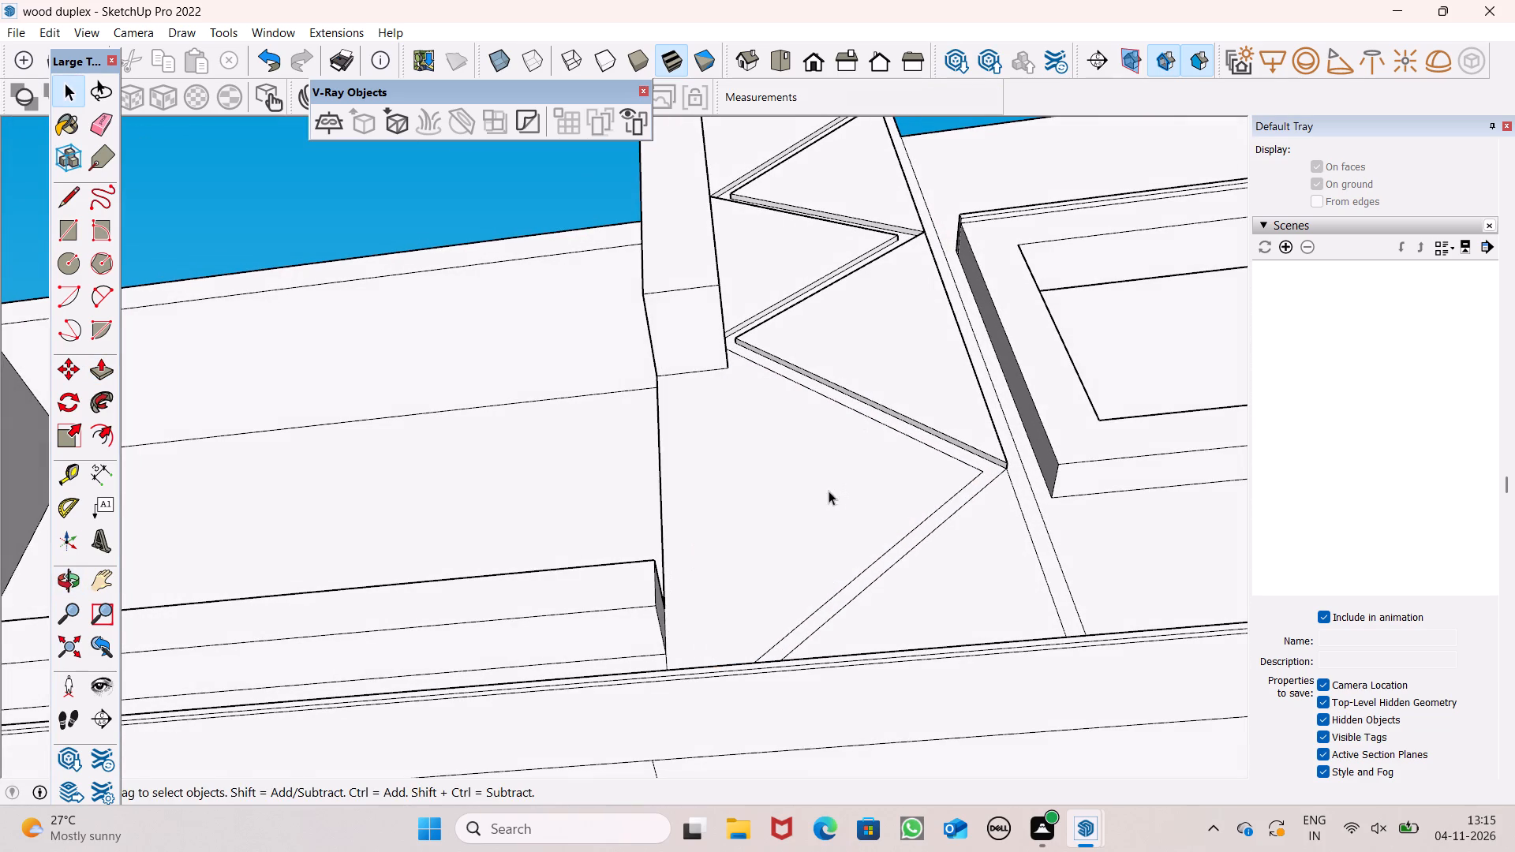
Pull the third chevron's large inner face below the short leg out 1 15/16".
middle_click_drag(825, 491, 708, 458)
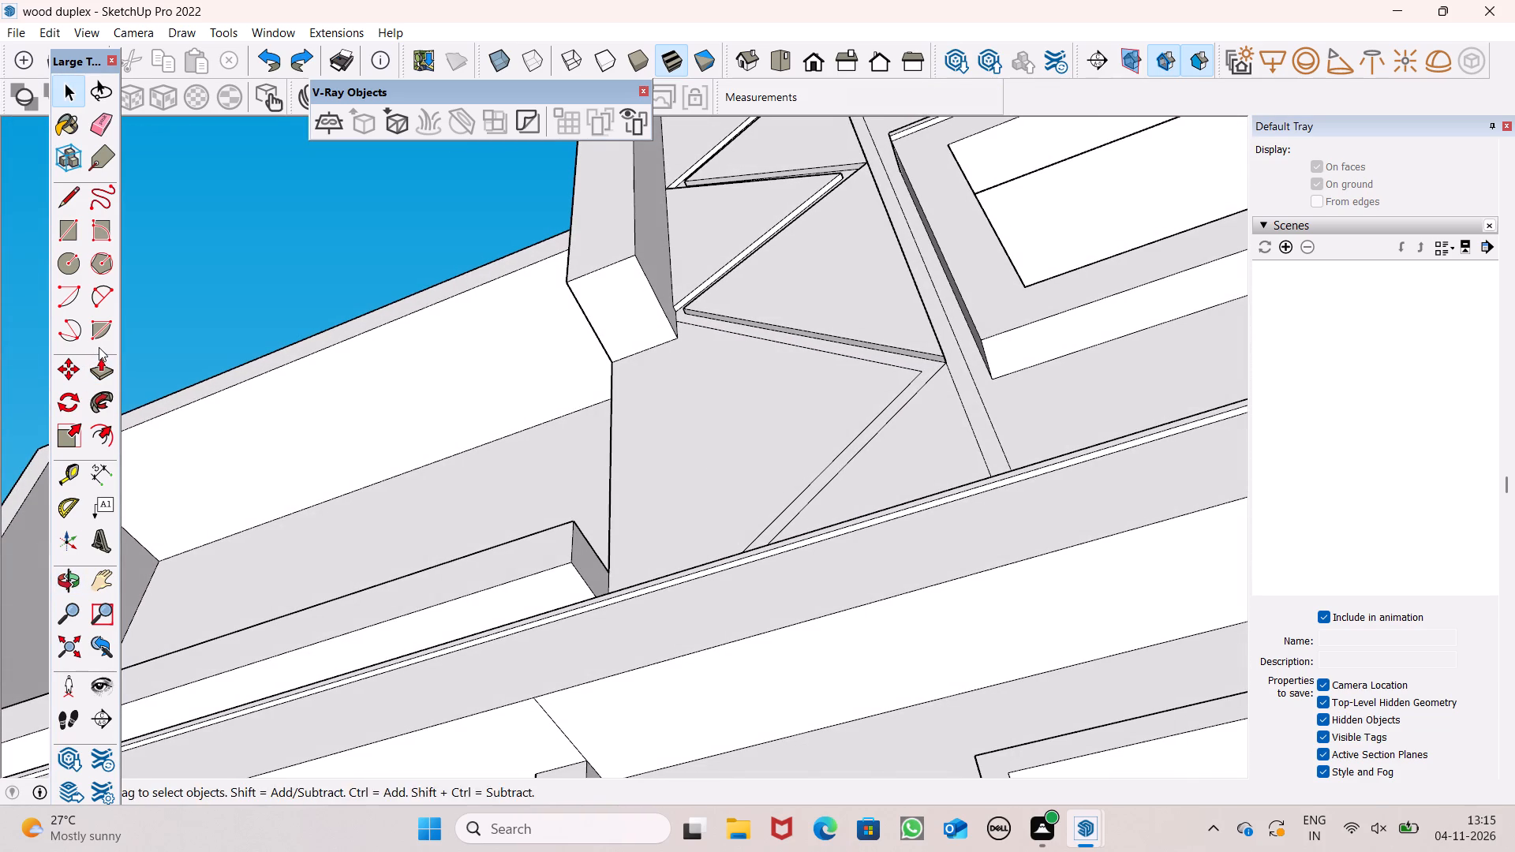
left_click(102, 357)
left_click_drag(858, 396, 927, 362)
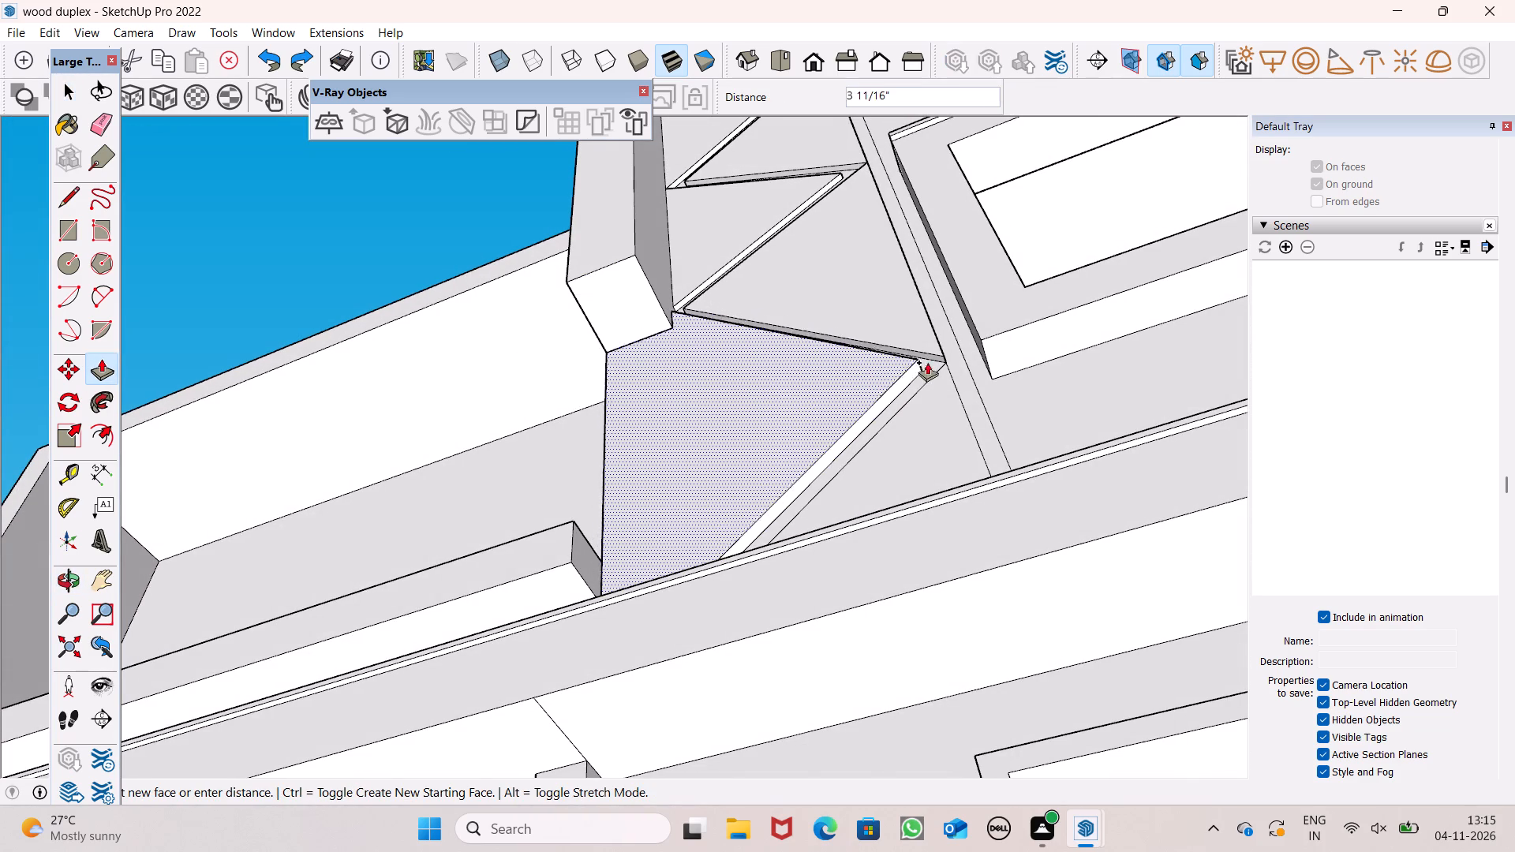
left_click_drag(927, 362, 931, 353)
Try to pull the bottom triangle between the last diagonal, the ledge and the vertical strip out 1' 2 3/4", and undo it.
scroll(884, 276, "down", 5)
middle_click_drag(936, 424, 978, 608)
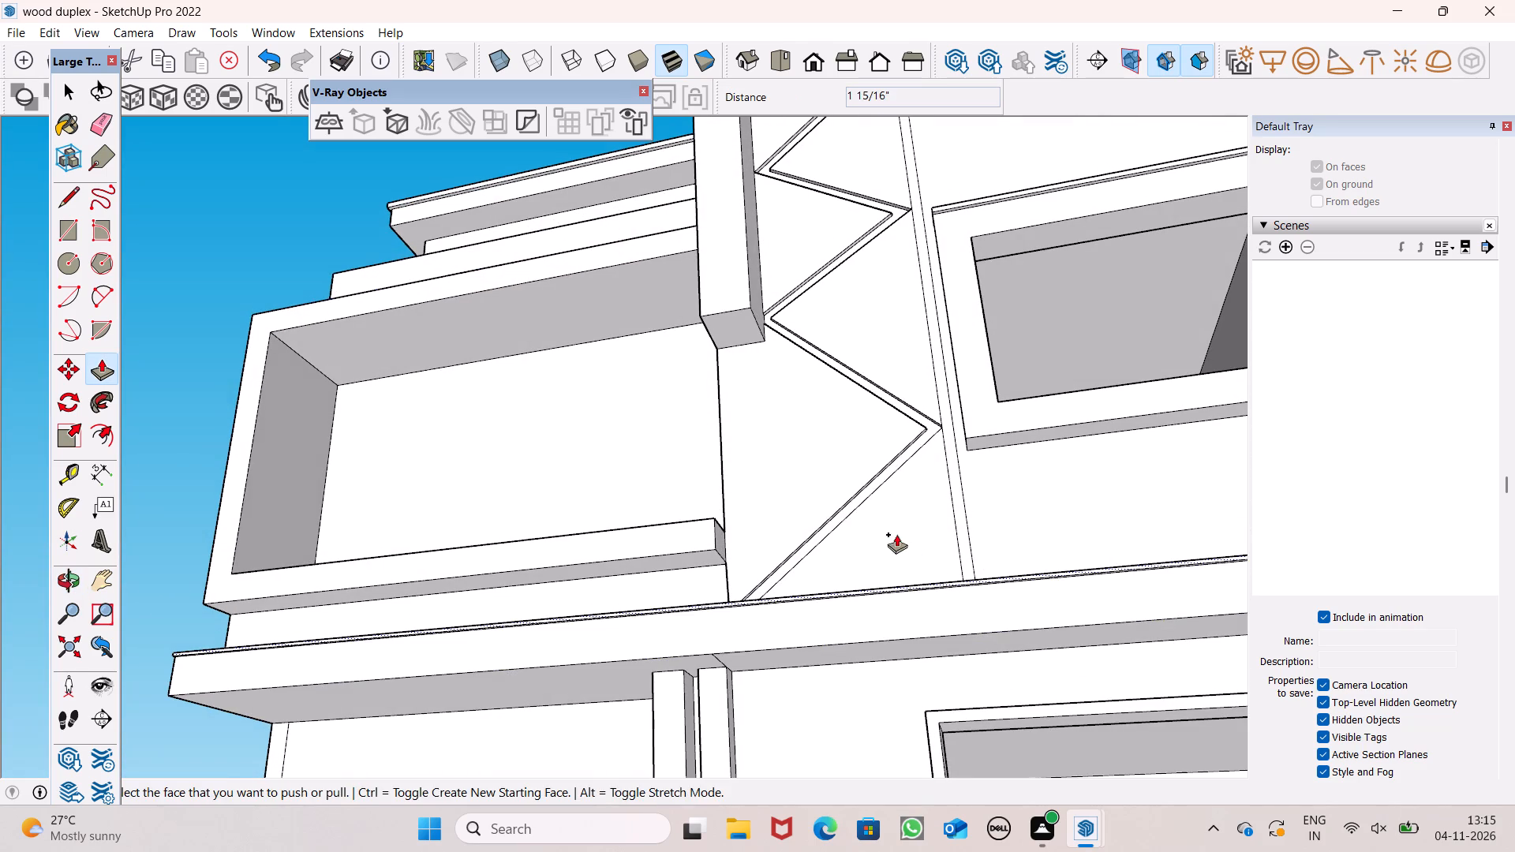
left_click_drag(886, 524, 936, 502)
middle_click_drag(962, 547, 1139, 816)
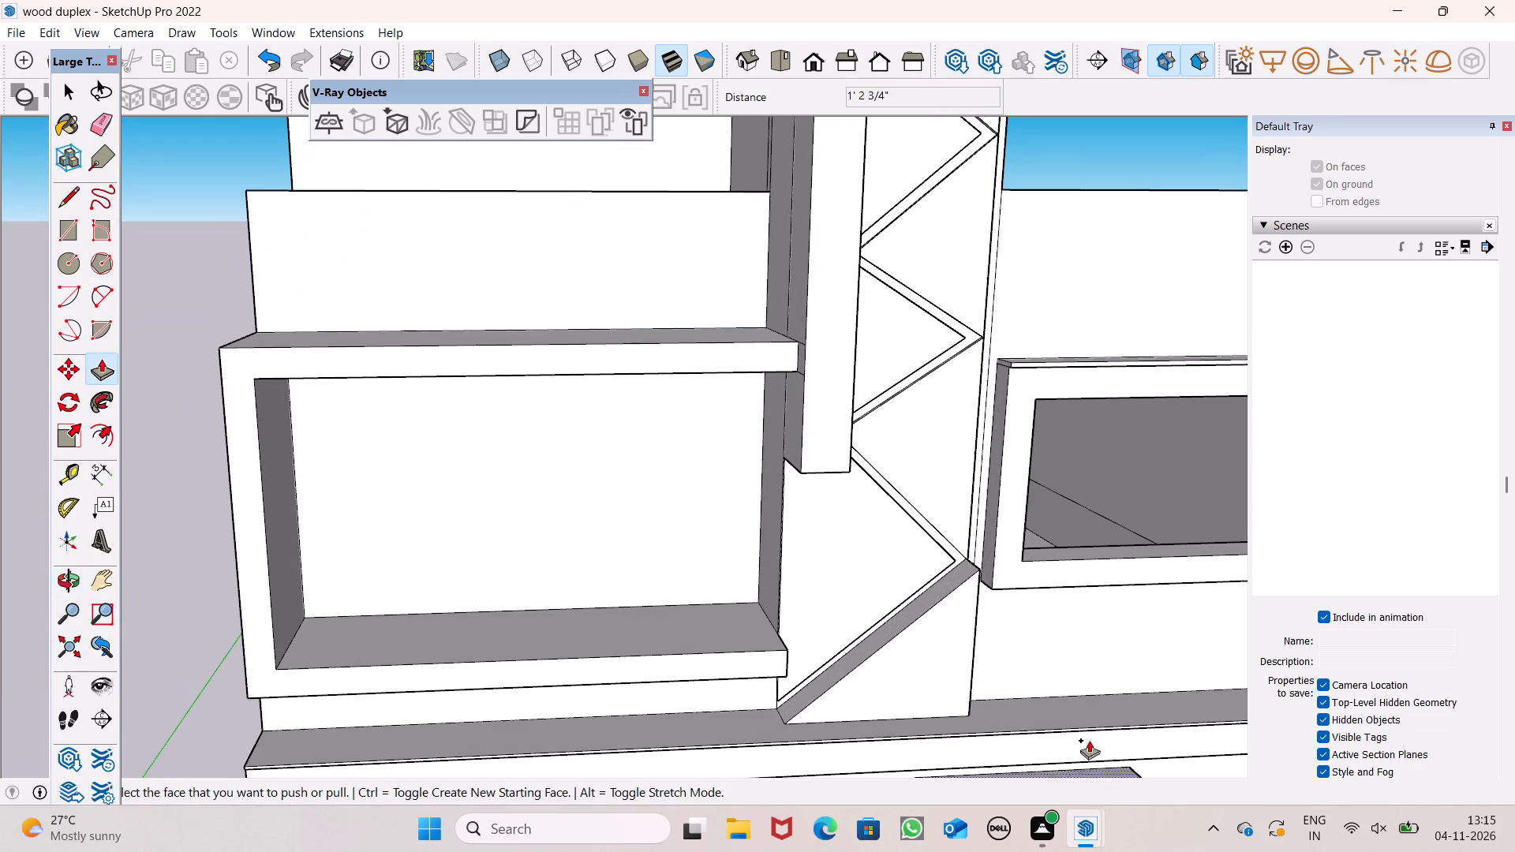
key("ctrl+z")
Pull the bottom triangle between the last diagonal, the ledge and the vertical strip outward to match the third chevron's inner face.
scroll(941, 617, "up", 5)
middle_click_drag(954, 651, 1208, 774)
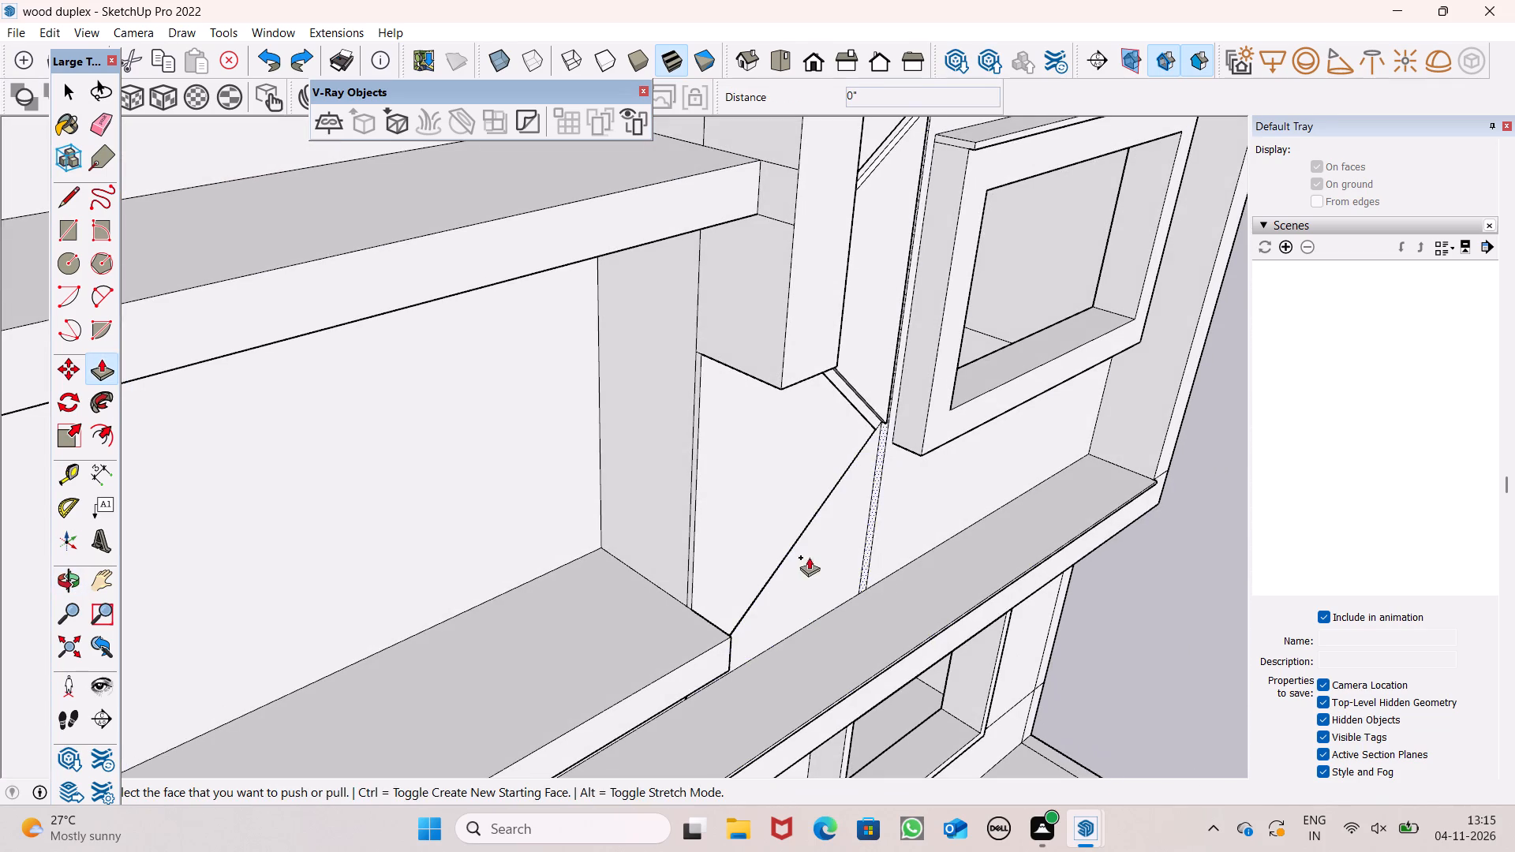
left_click_drag(810, 557, 793, 546)
left_click(784, 544)
left_click(798, 549)
middle_click_drag(836, 577, 765, 350)
scroll(835, 562, "up", 1)
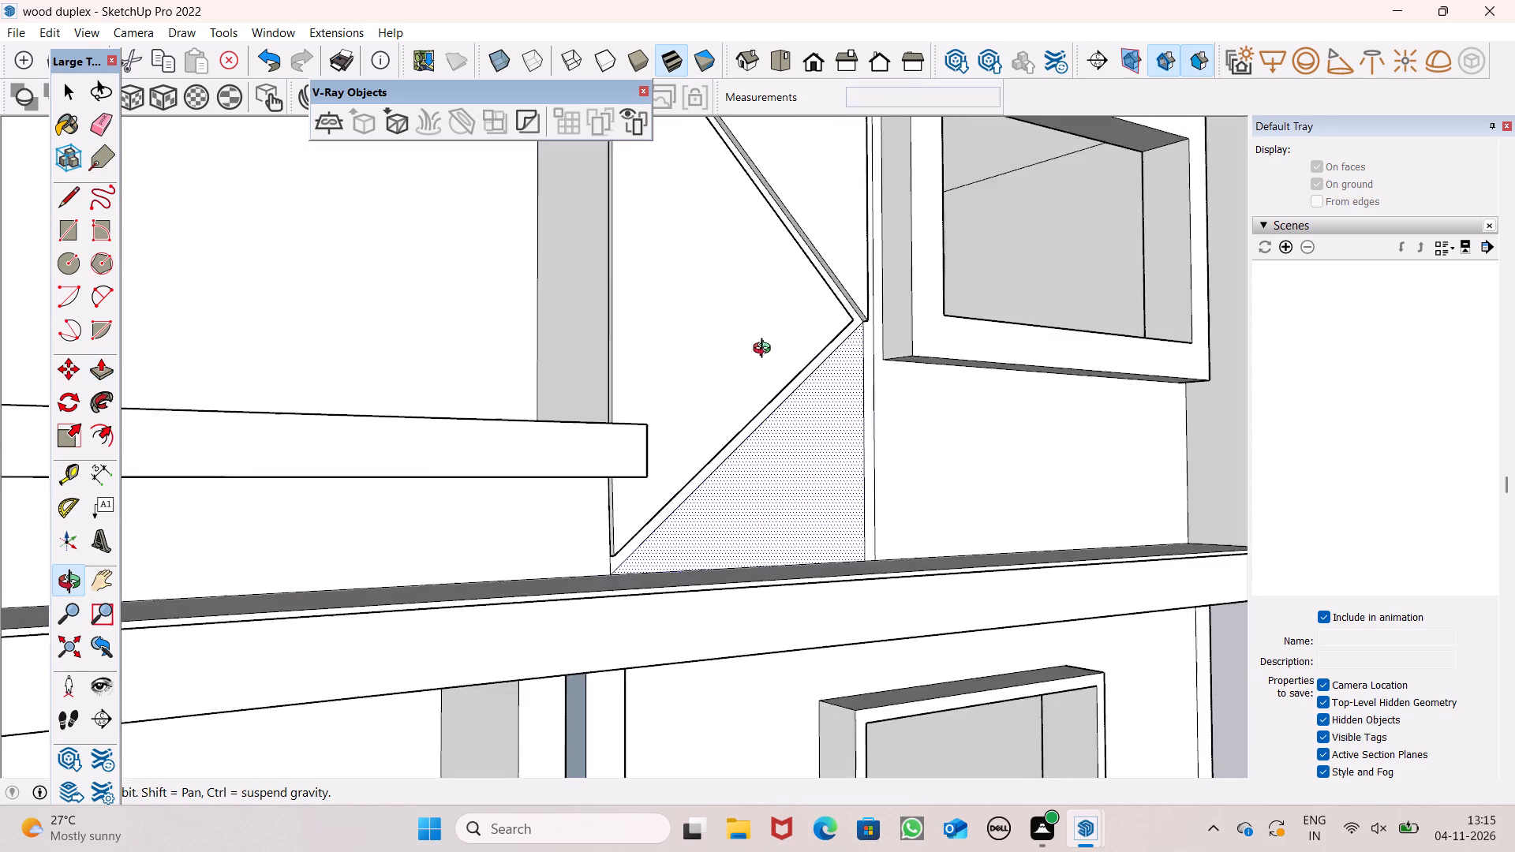
middle_click_drag(765, 350, 649, 329)
middle_click_drag(690, 494, 706, 575)
scroll(593, 526, "up", 7)
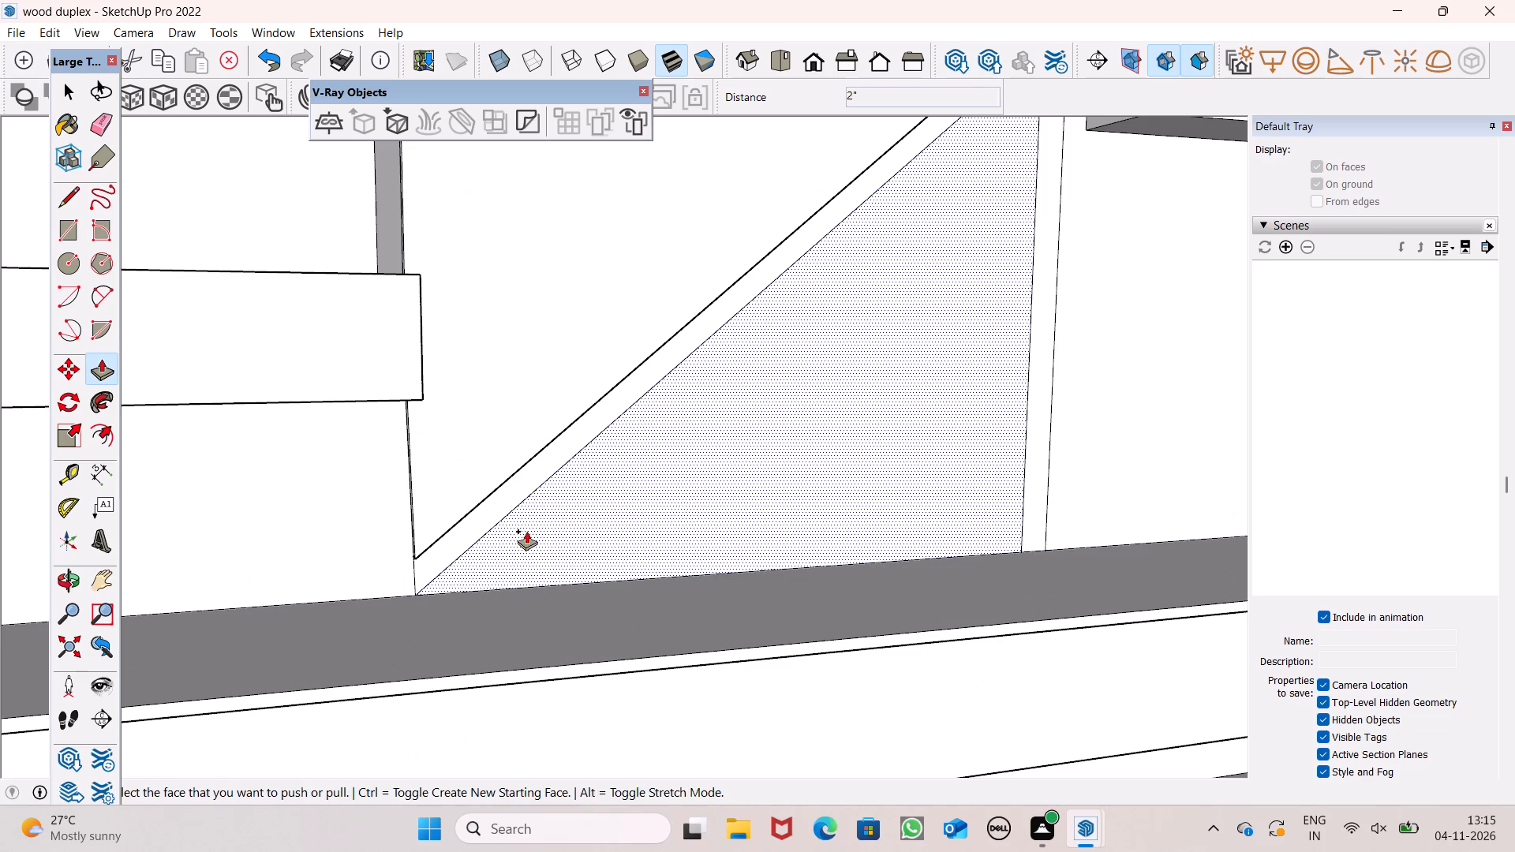
left_click_drag(526, 531, 560, 438)
scroll(780, 377, "down", 10)
key("space")
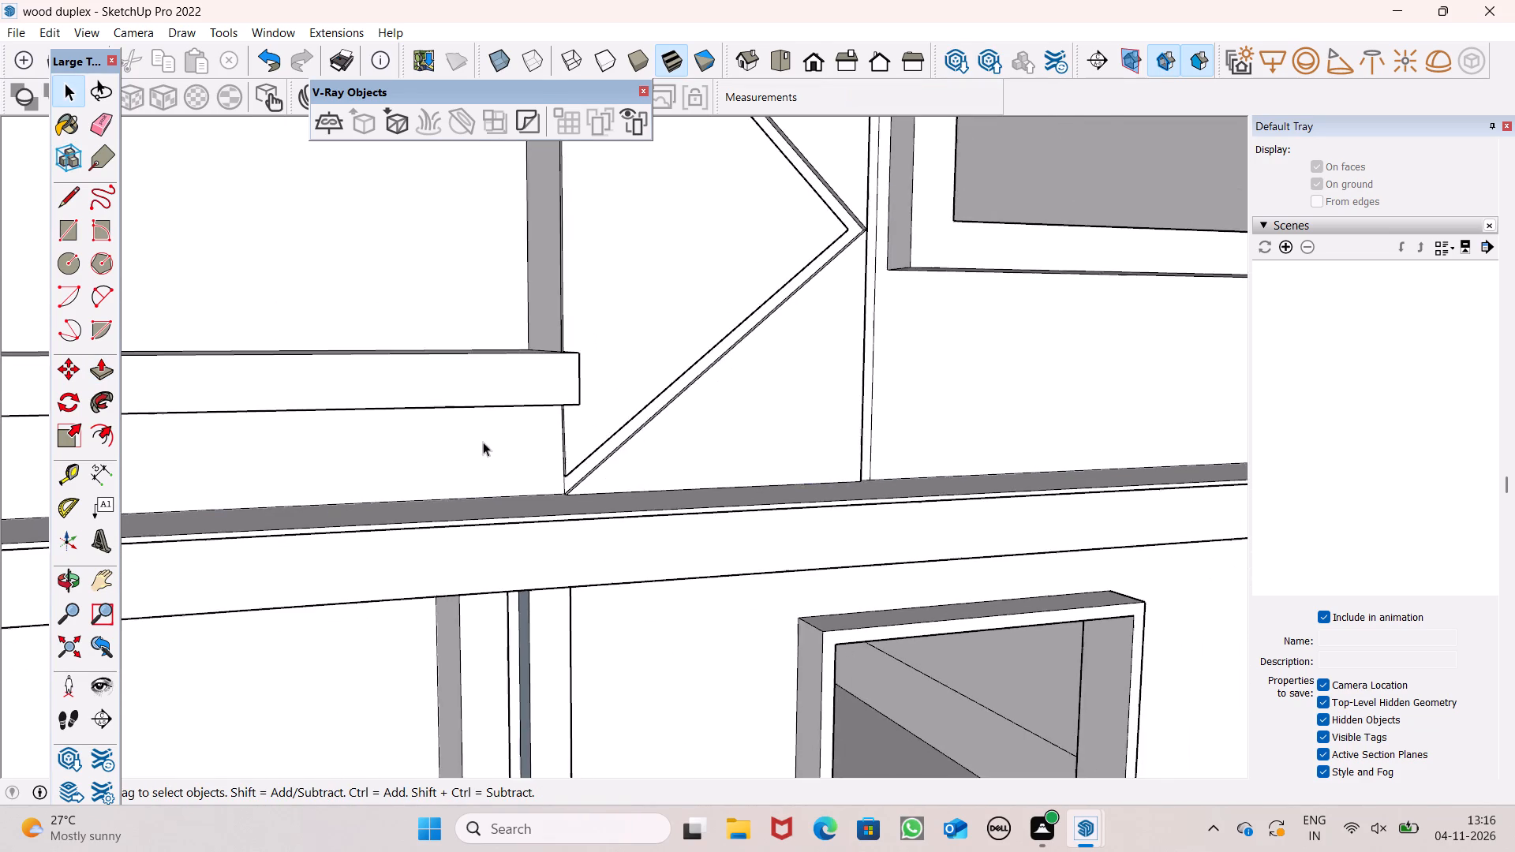
Examine the zigzag band and its raised triangles on the whole facade and close up beneath the beam.
scroll(483, 442, "down", 7)
middle_click_drag(668, 482, 617, 552)
scroll(619, 348, "down", 13)
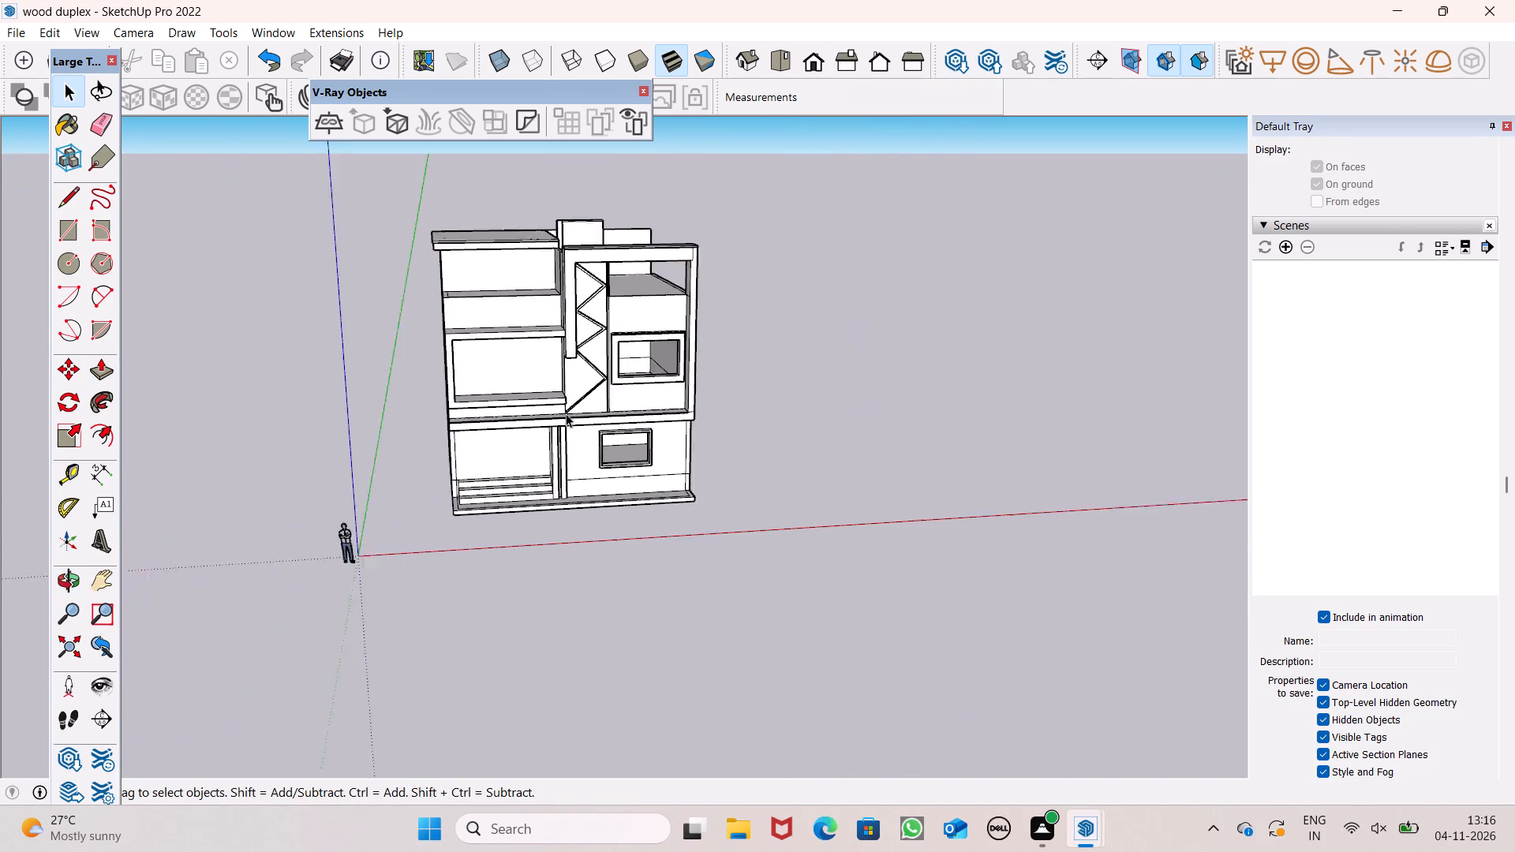
scroll(566, 413, "down", 1)
scroll(577, 193, "up", 8)
scroll(589, 344, "up", 12)
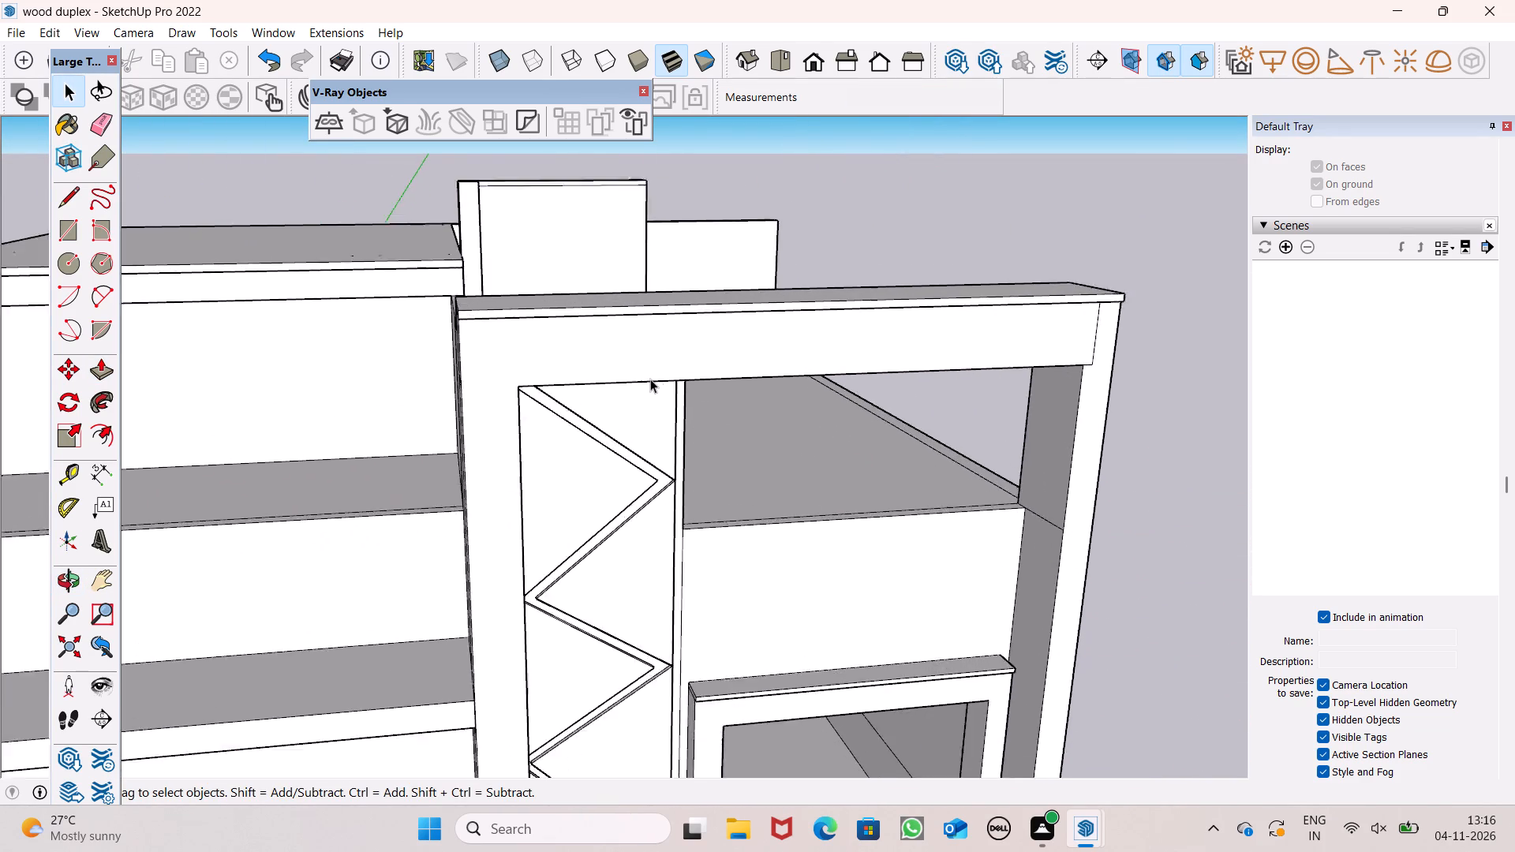
scroll(650, 379, "up", 4)
middle_click_drag(786, 524, 799, 402)
scroll(786, 524, "up", 1)
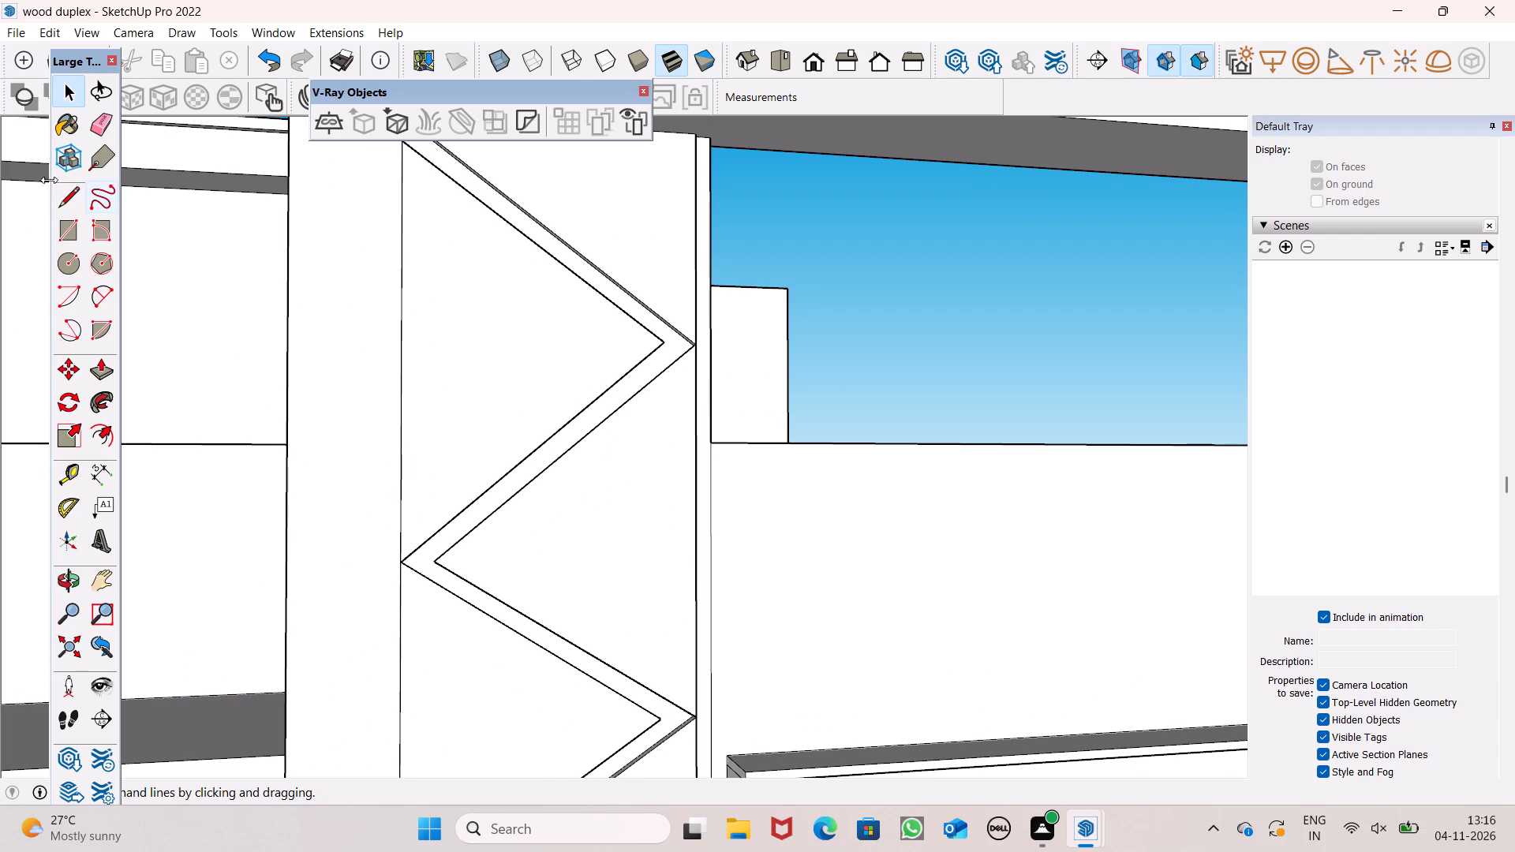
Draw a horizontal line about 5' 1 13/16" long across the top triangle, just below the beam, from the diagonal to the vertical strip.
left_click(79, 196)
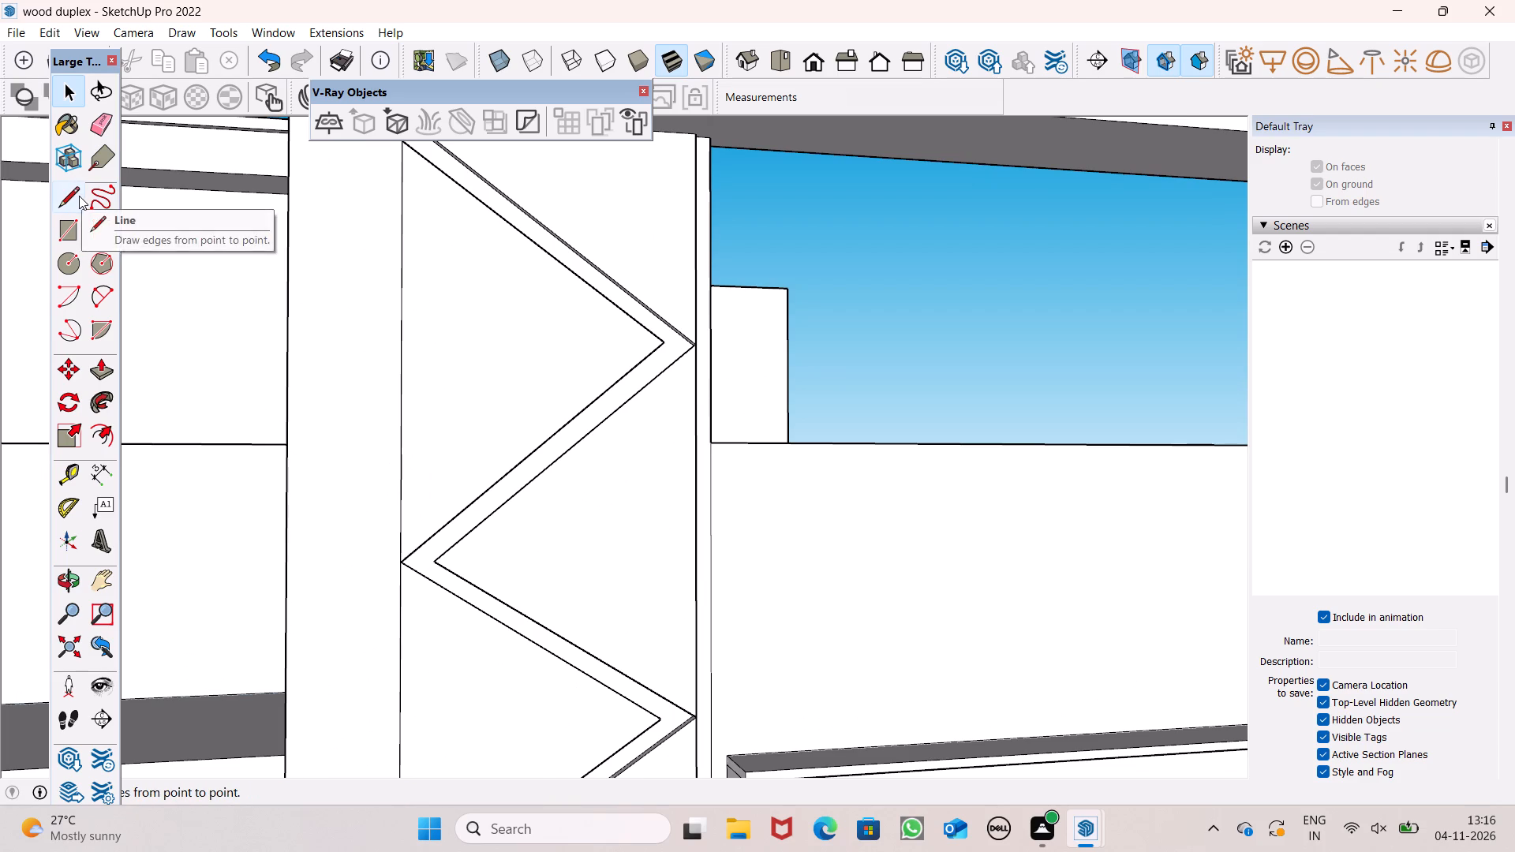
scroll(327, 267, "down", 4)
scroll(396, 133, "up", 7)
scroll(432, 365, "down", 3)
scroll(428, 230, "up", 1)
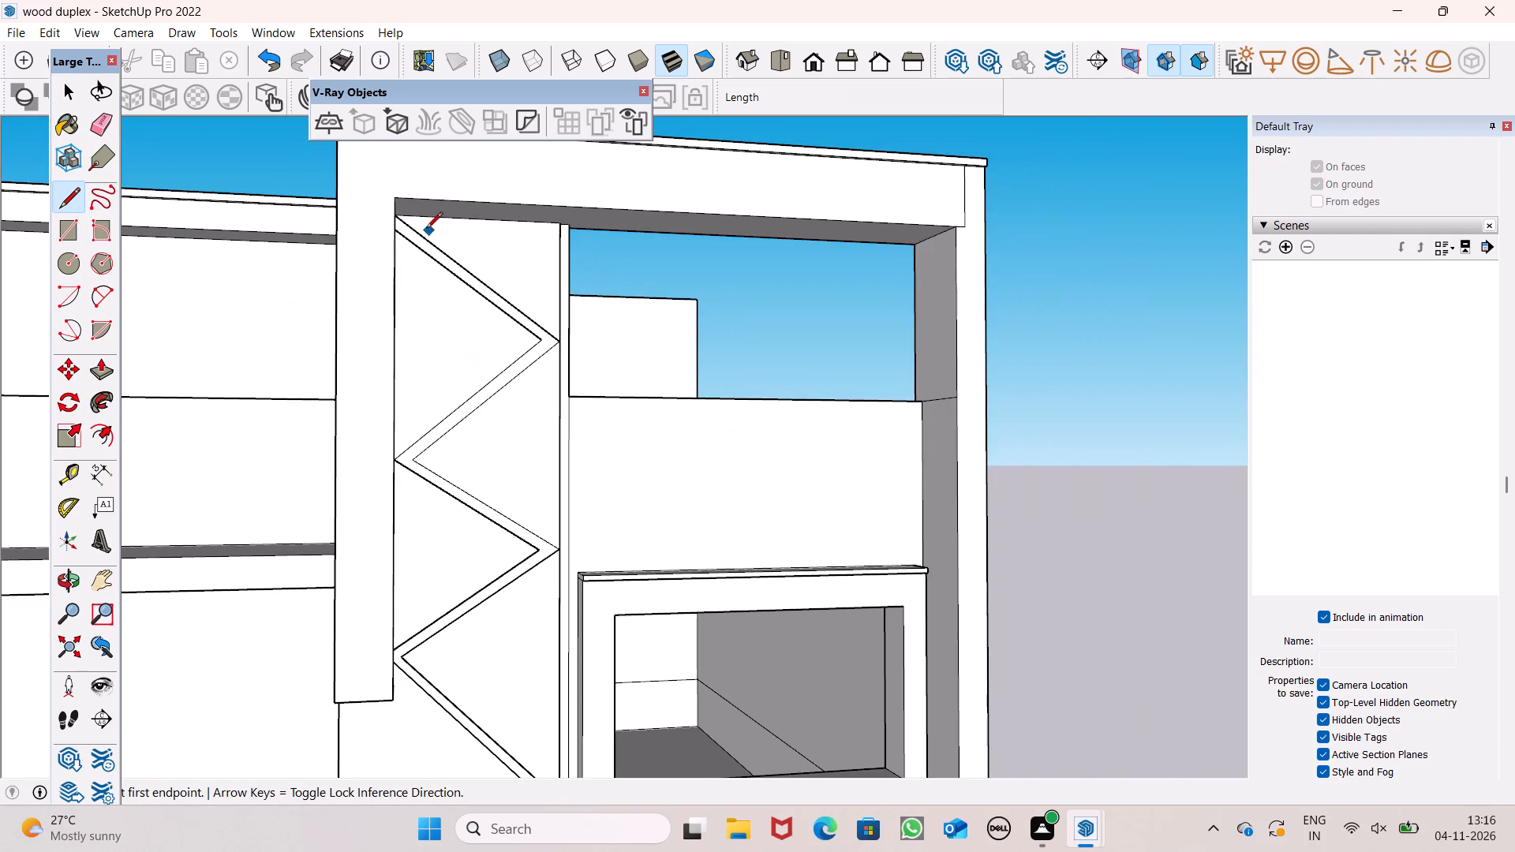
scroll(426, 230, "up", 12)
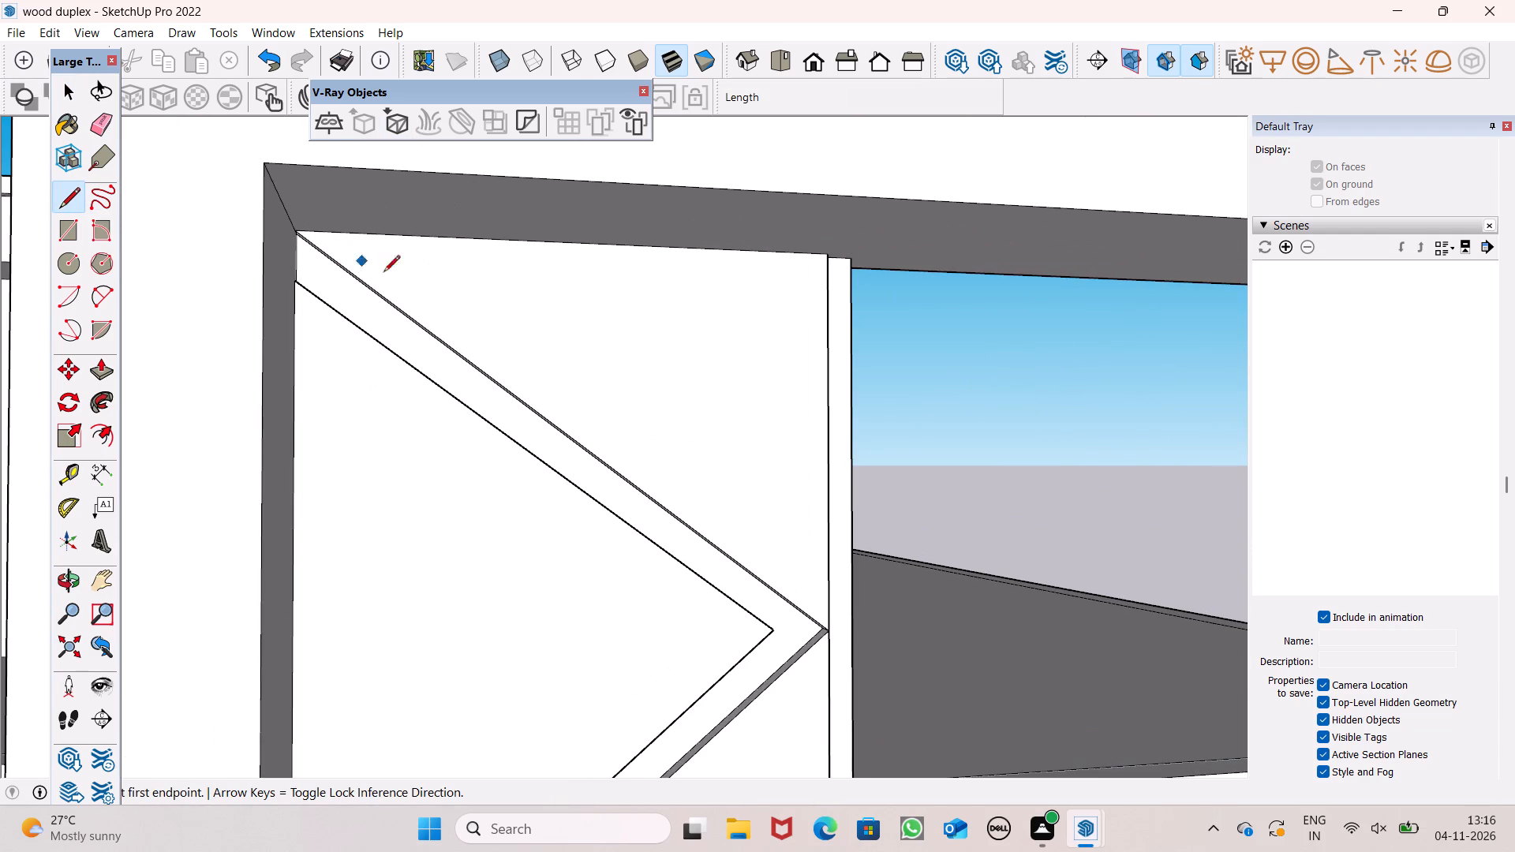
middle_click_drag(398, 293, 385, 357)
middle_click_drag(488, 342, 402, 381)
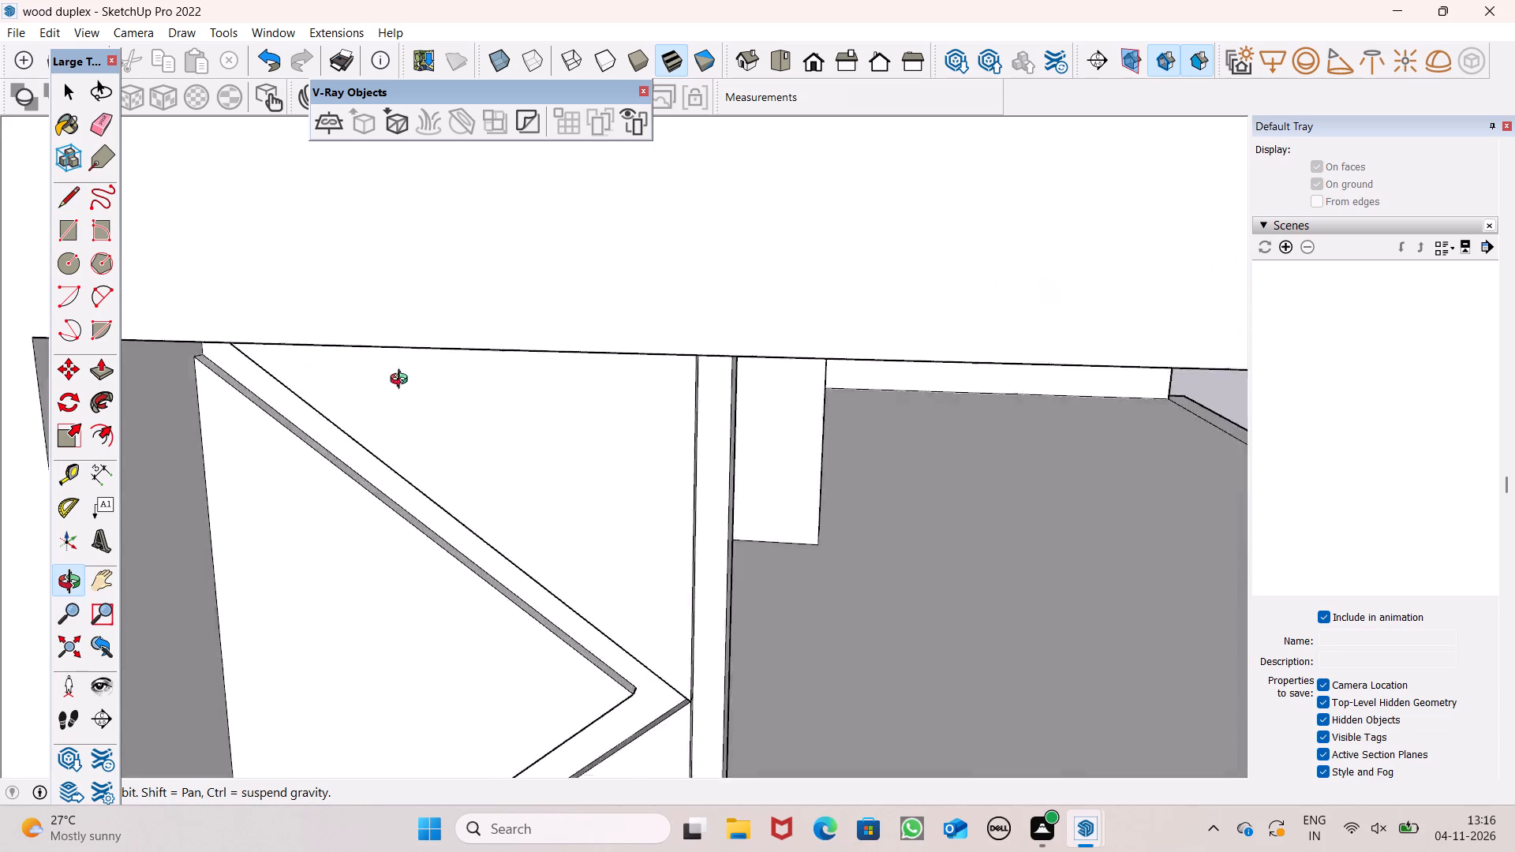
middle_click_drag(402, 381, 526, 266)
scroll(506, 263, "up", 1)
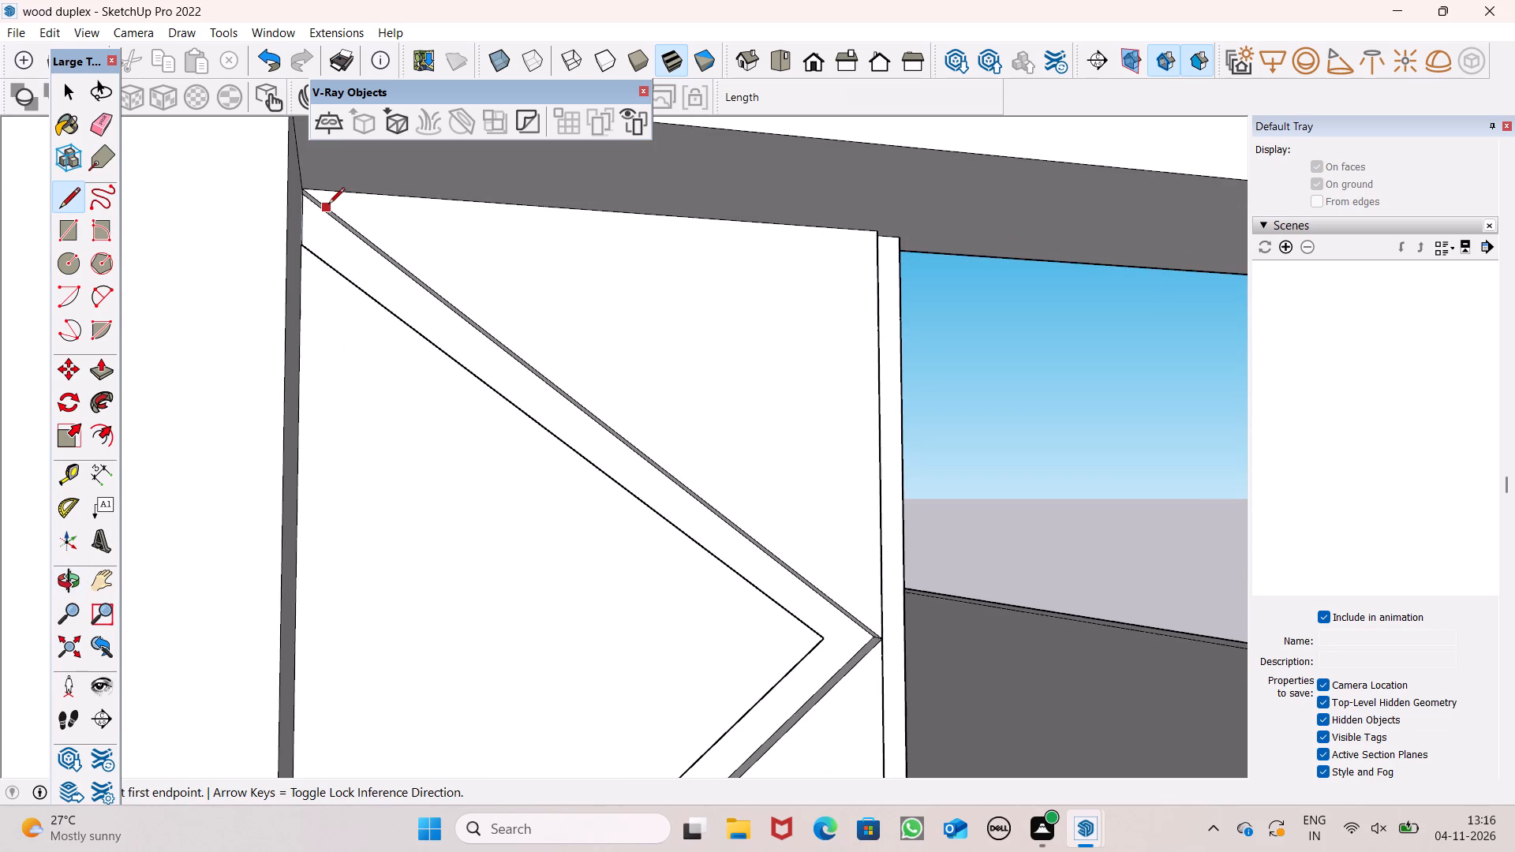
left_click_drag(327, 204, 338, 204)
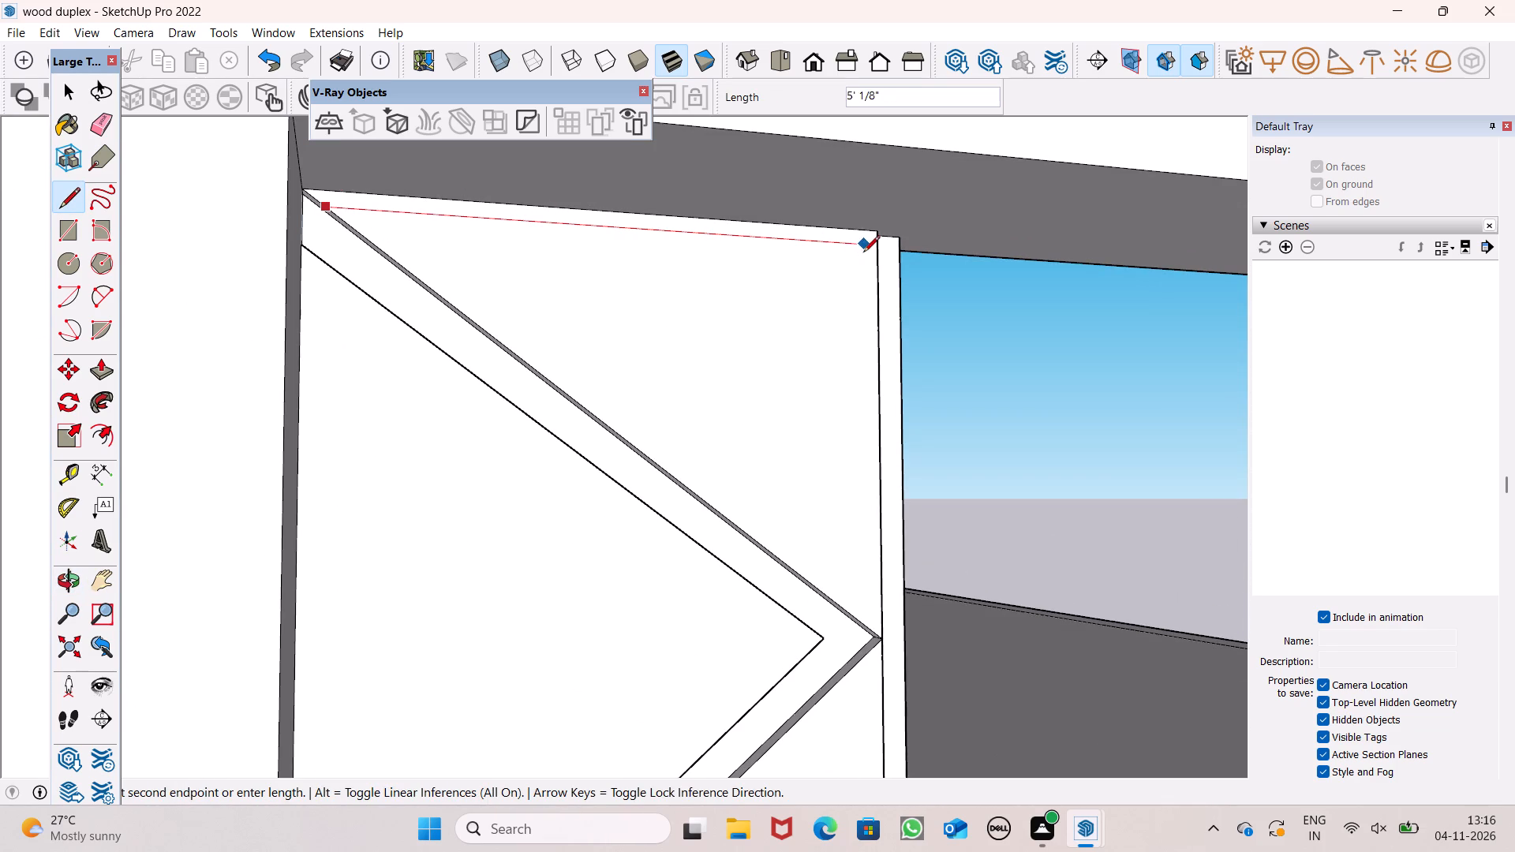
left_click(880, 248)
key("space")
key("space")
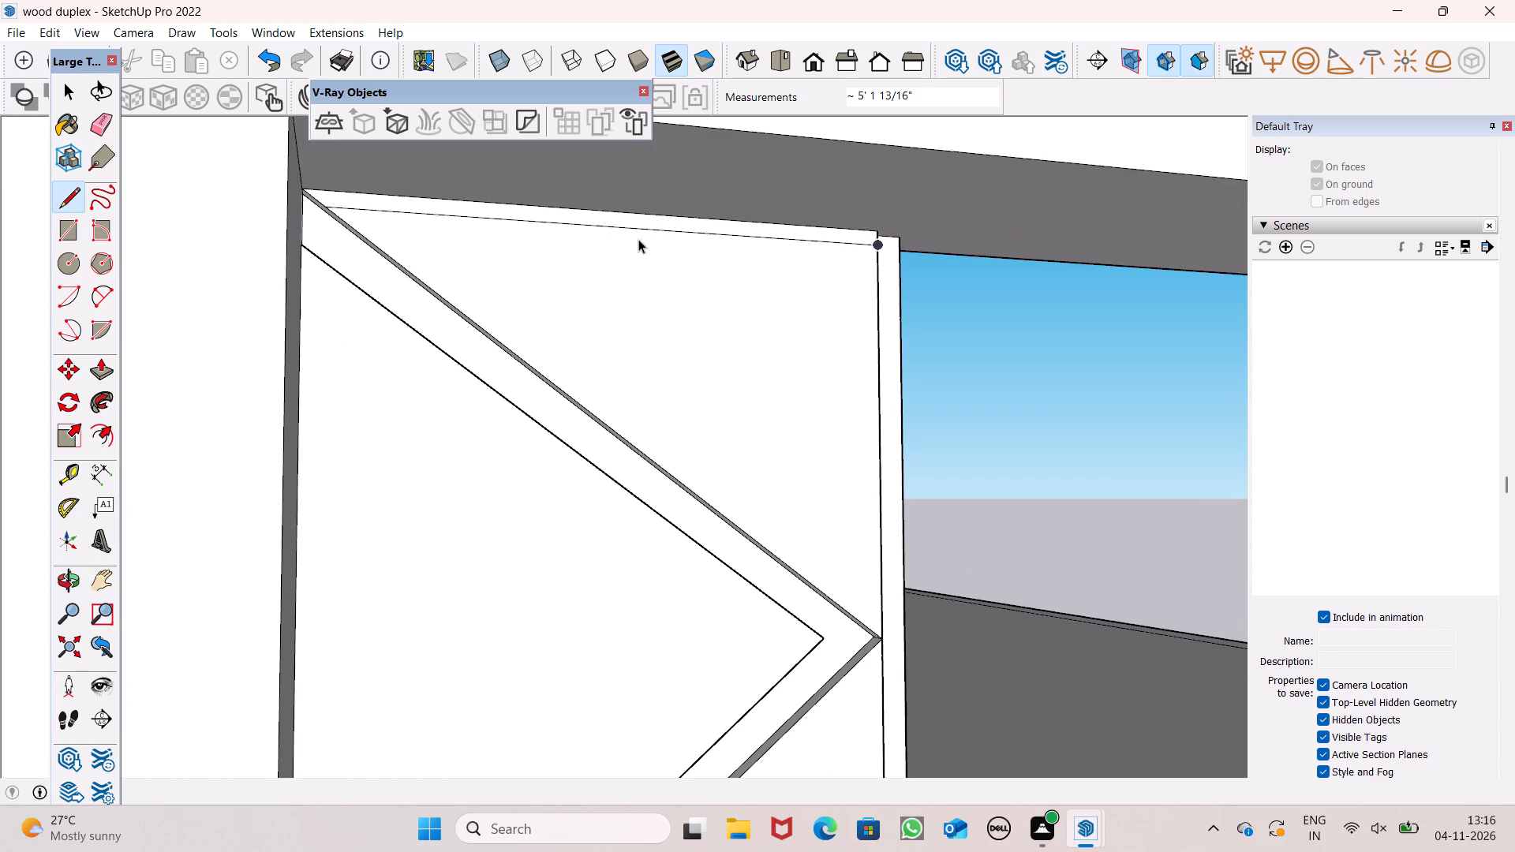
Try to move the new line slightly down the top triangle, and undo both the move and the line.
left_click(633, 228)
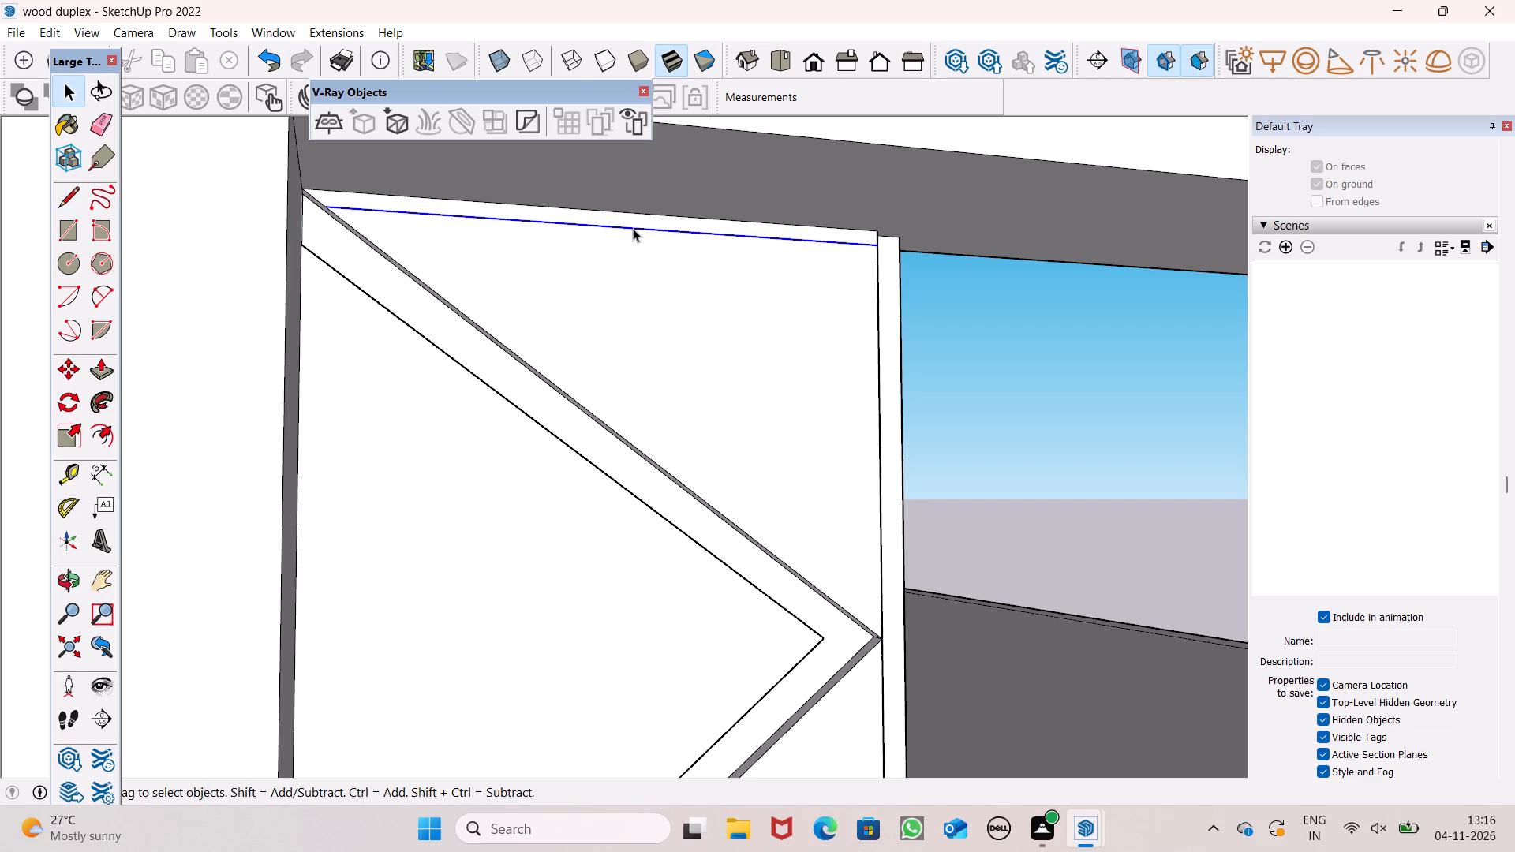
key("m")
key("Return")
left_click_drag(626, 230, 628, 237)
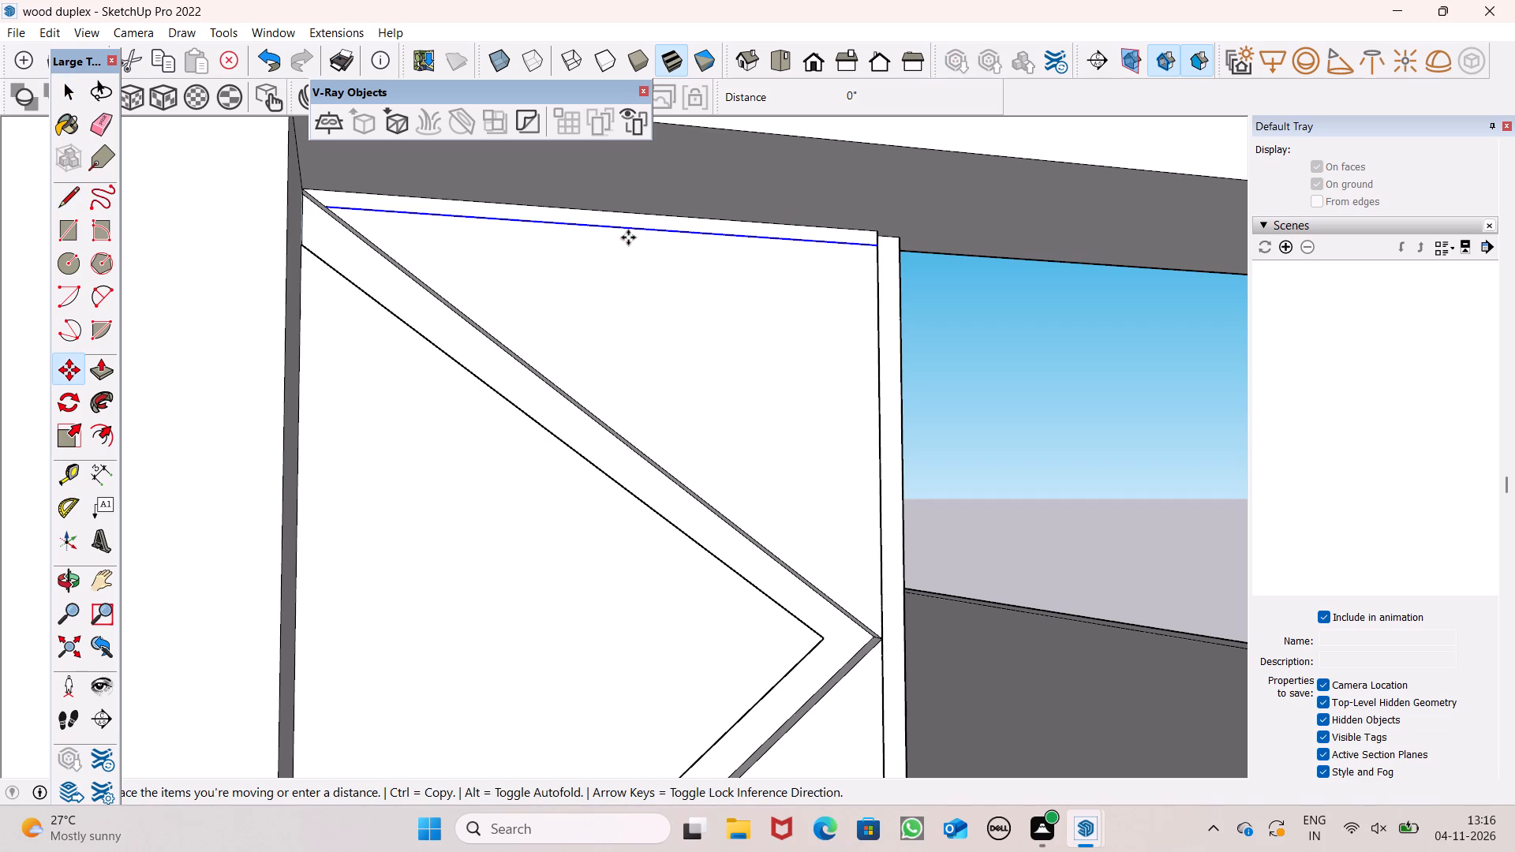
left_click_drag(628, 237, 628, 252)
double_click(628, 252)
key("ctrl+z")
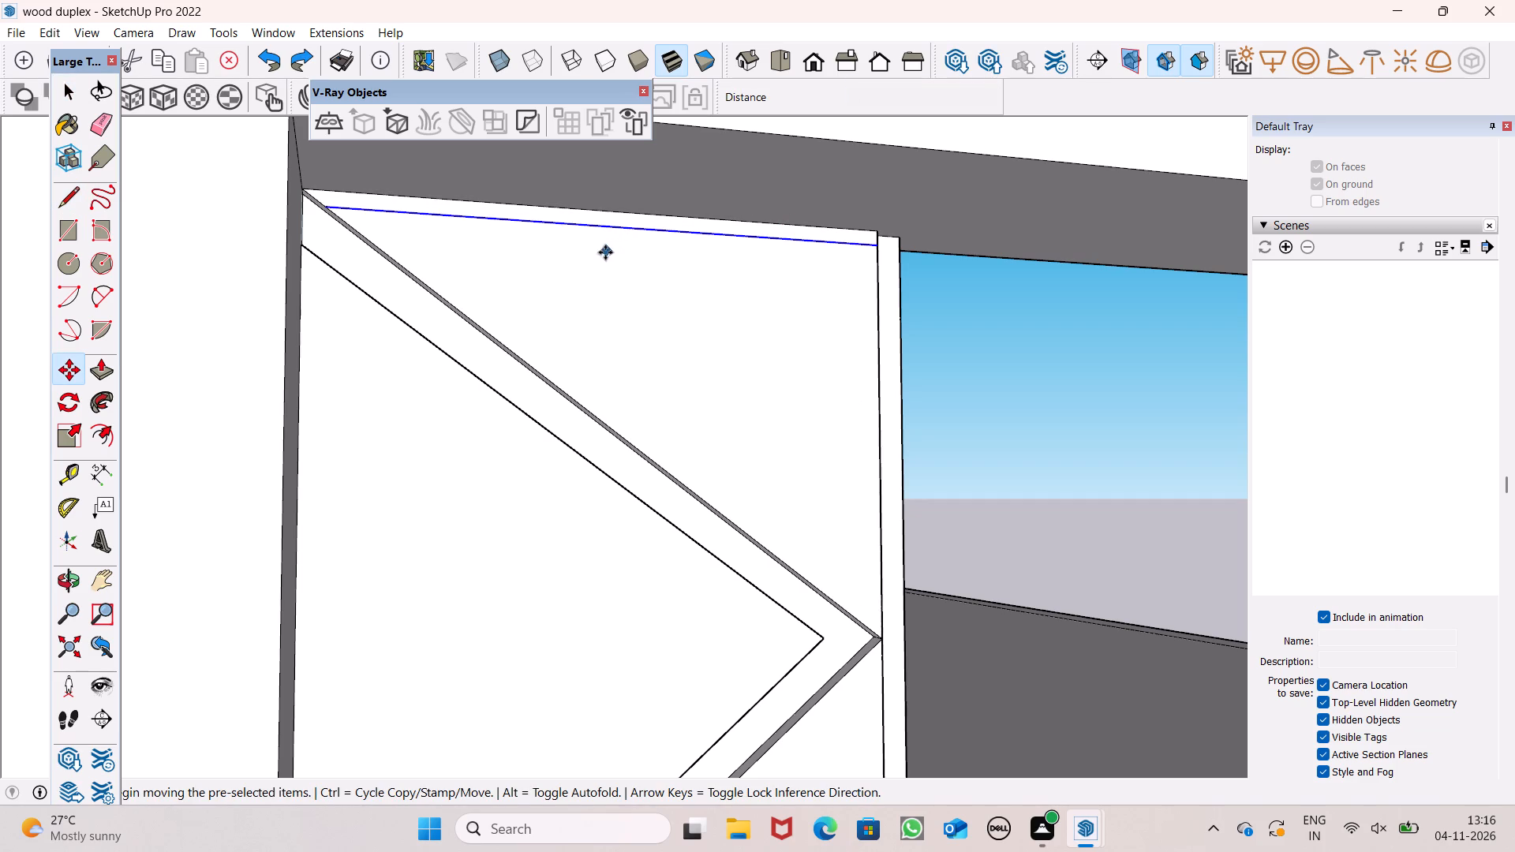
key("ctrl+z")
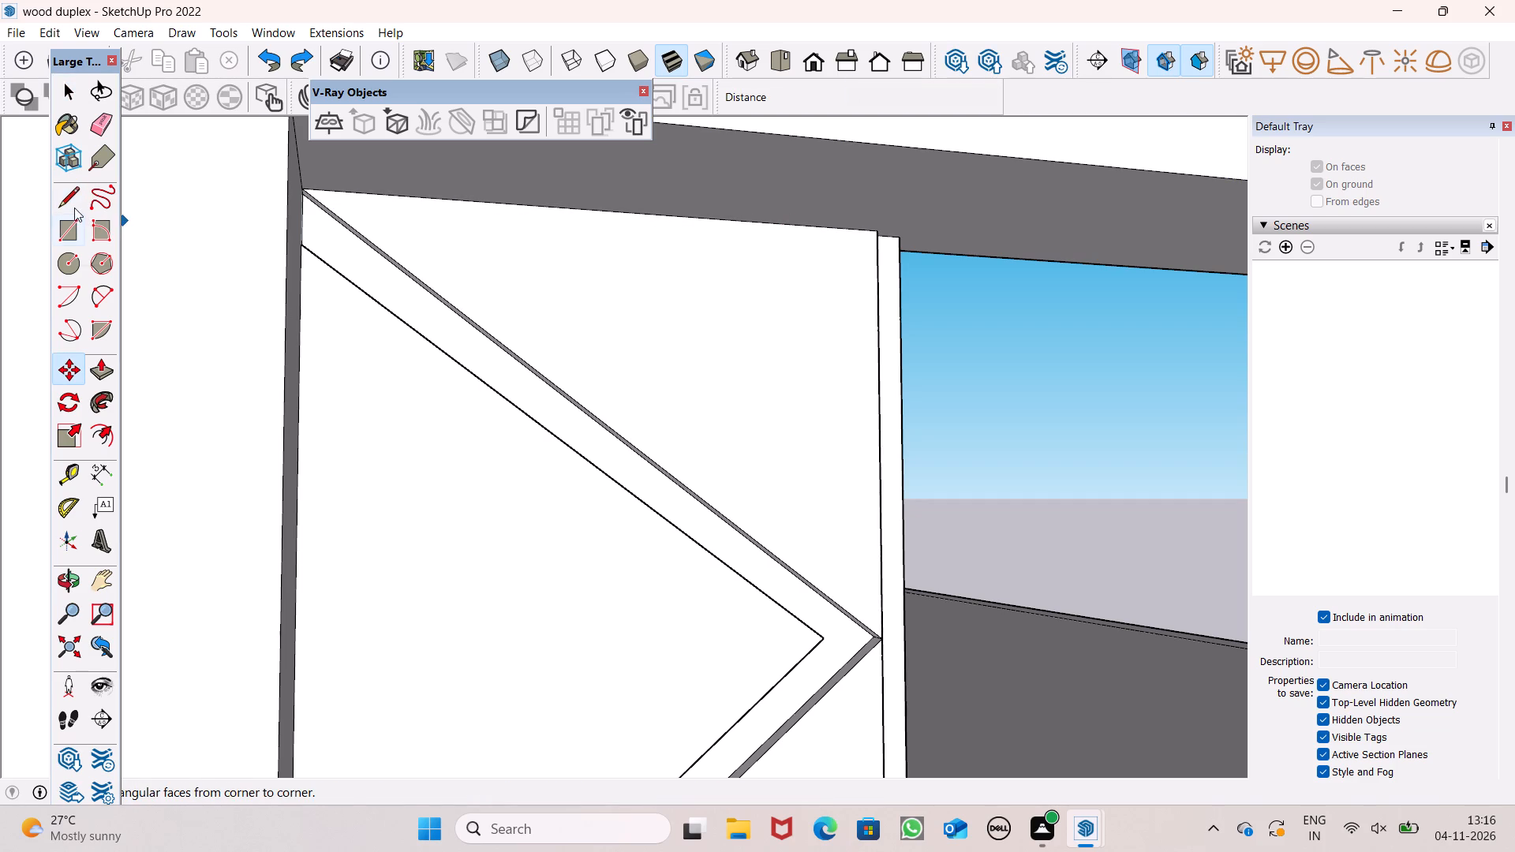
Draw two horizontal lines across the top triangle from diagonal to vertical strip, about 4' 11 15/16" and 4' 7 9/16" long.
left_click(71, 193)
left_click(342, 225)
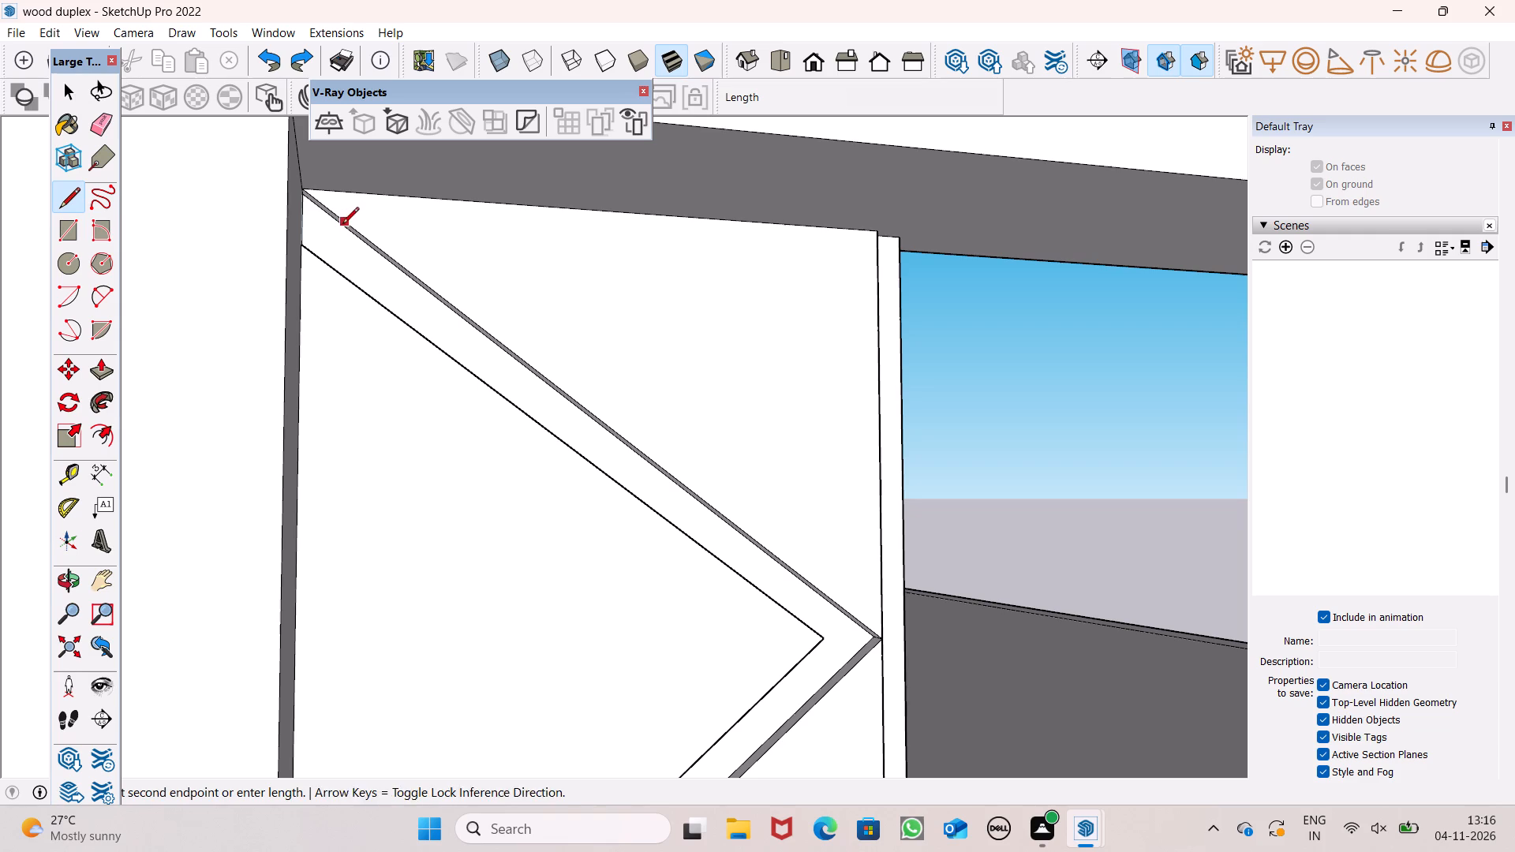
left_click(876, 259)
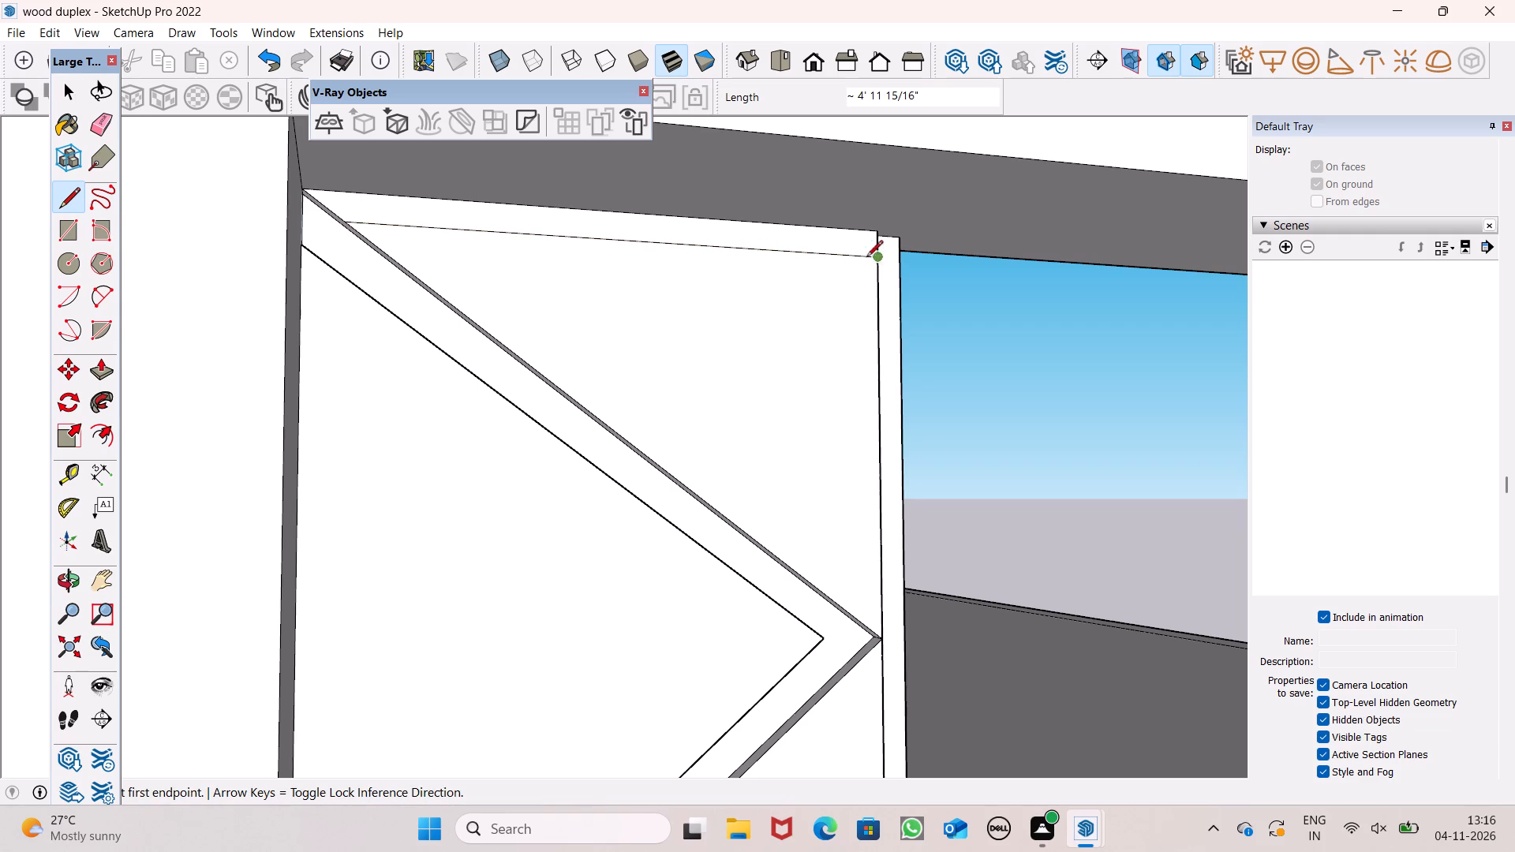
left_click(393, 250)
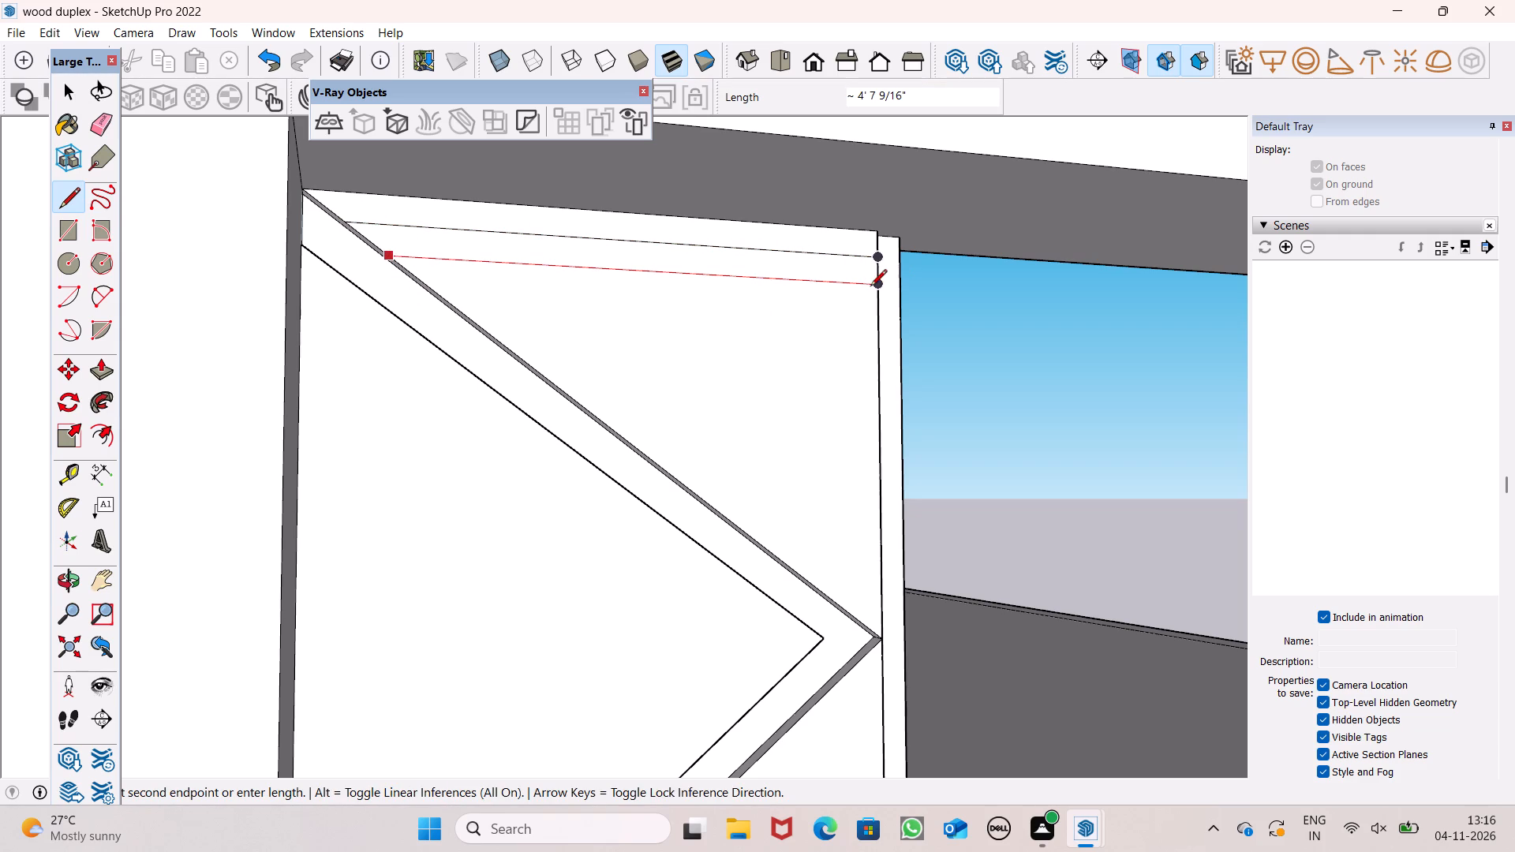
left_click(870, 287)
key("space")
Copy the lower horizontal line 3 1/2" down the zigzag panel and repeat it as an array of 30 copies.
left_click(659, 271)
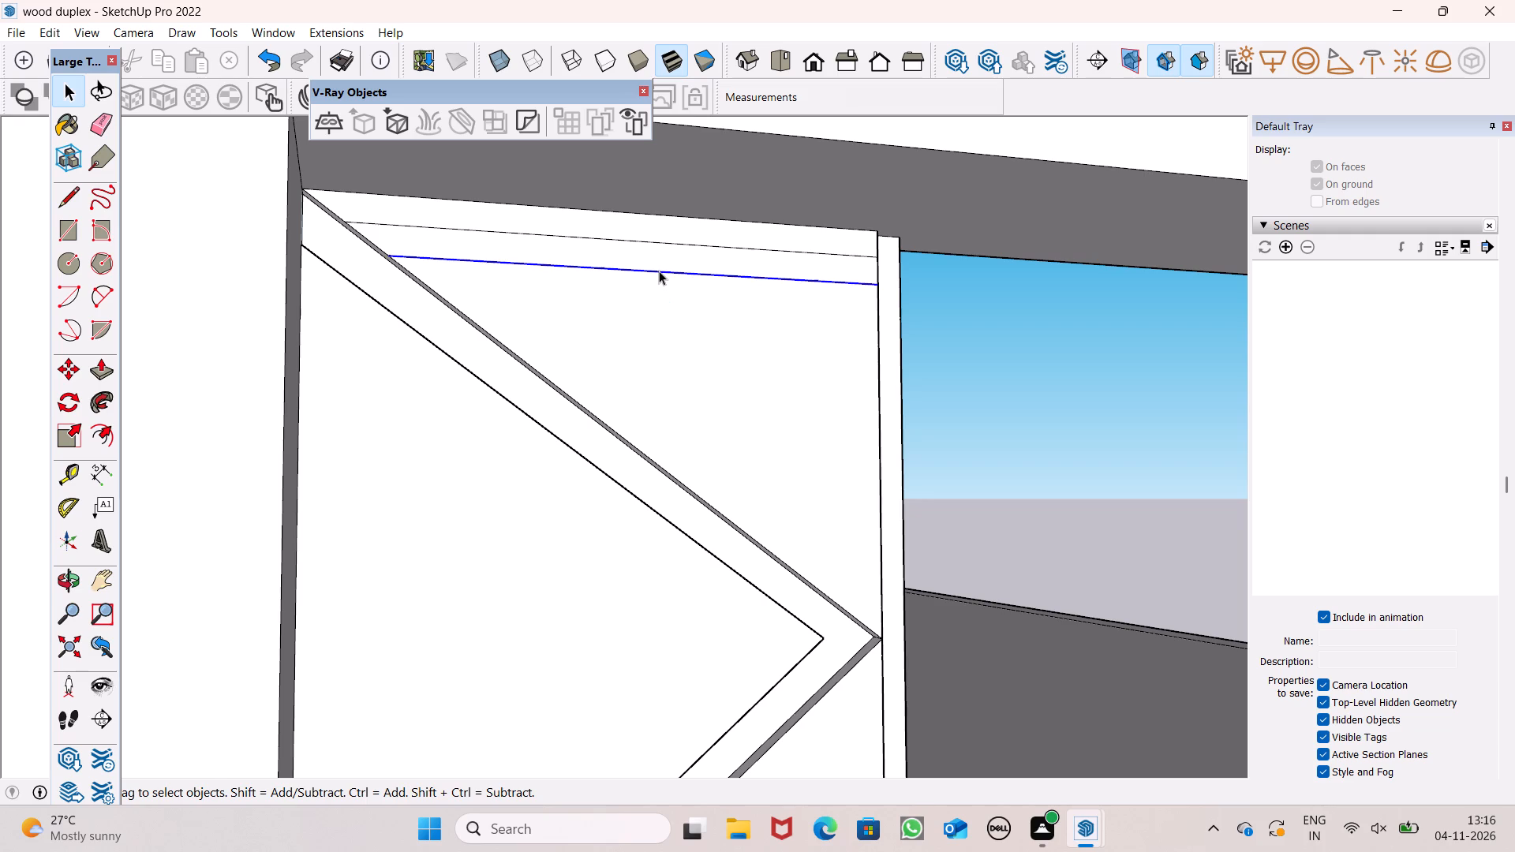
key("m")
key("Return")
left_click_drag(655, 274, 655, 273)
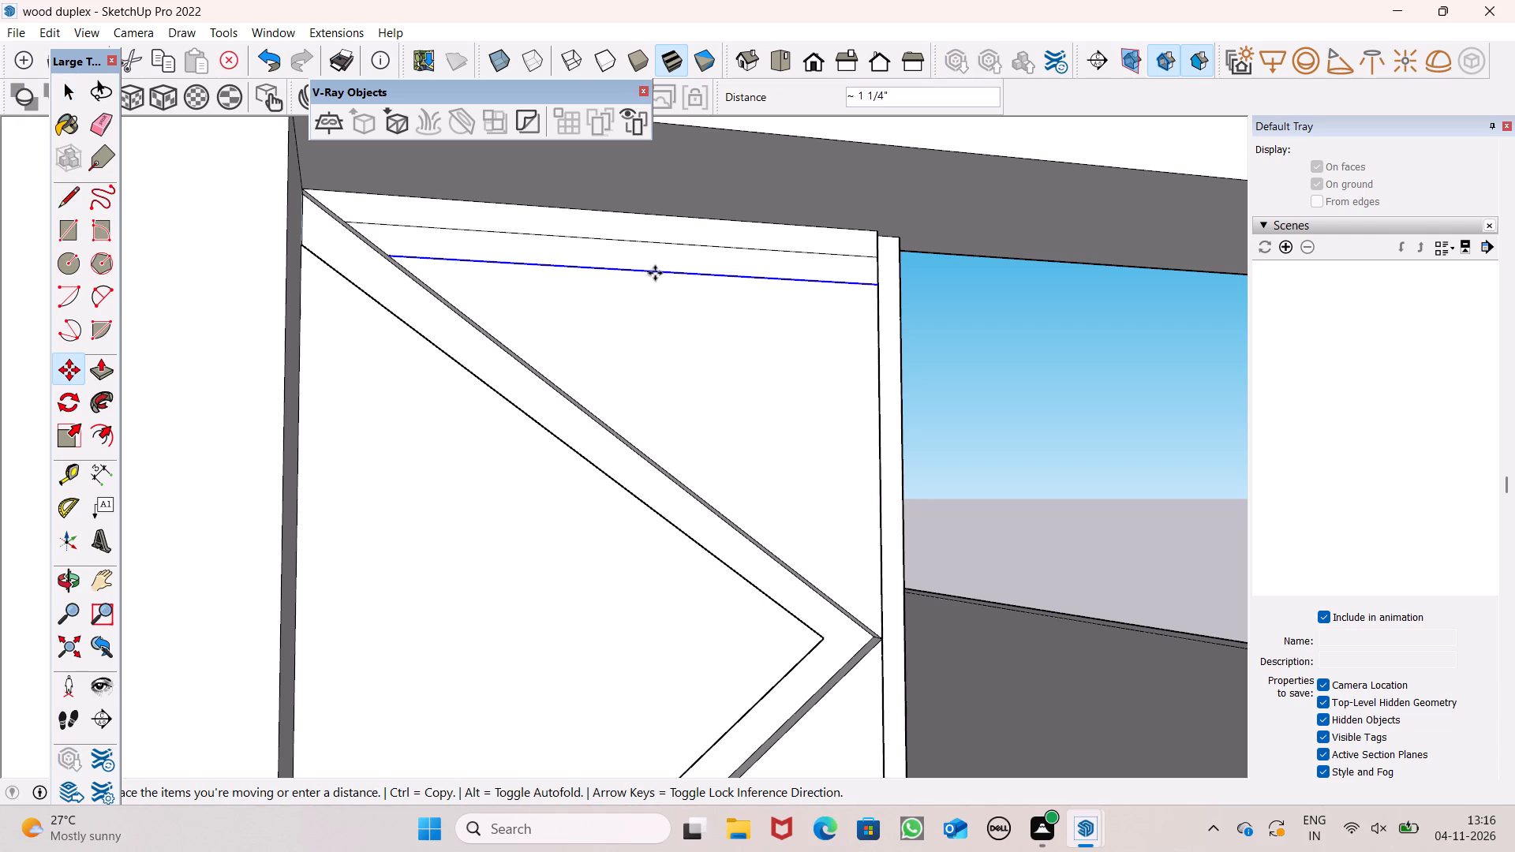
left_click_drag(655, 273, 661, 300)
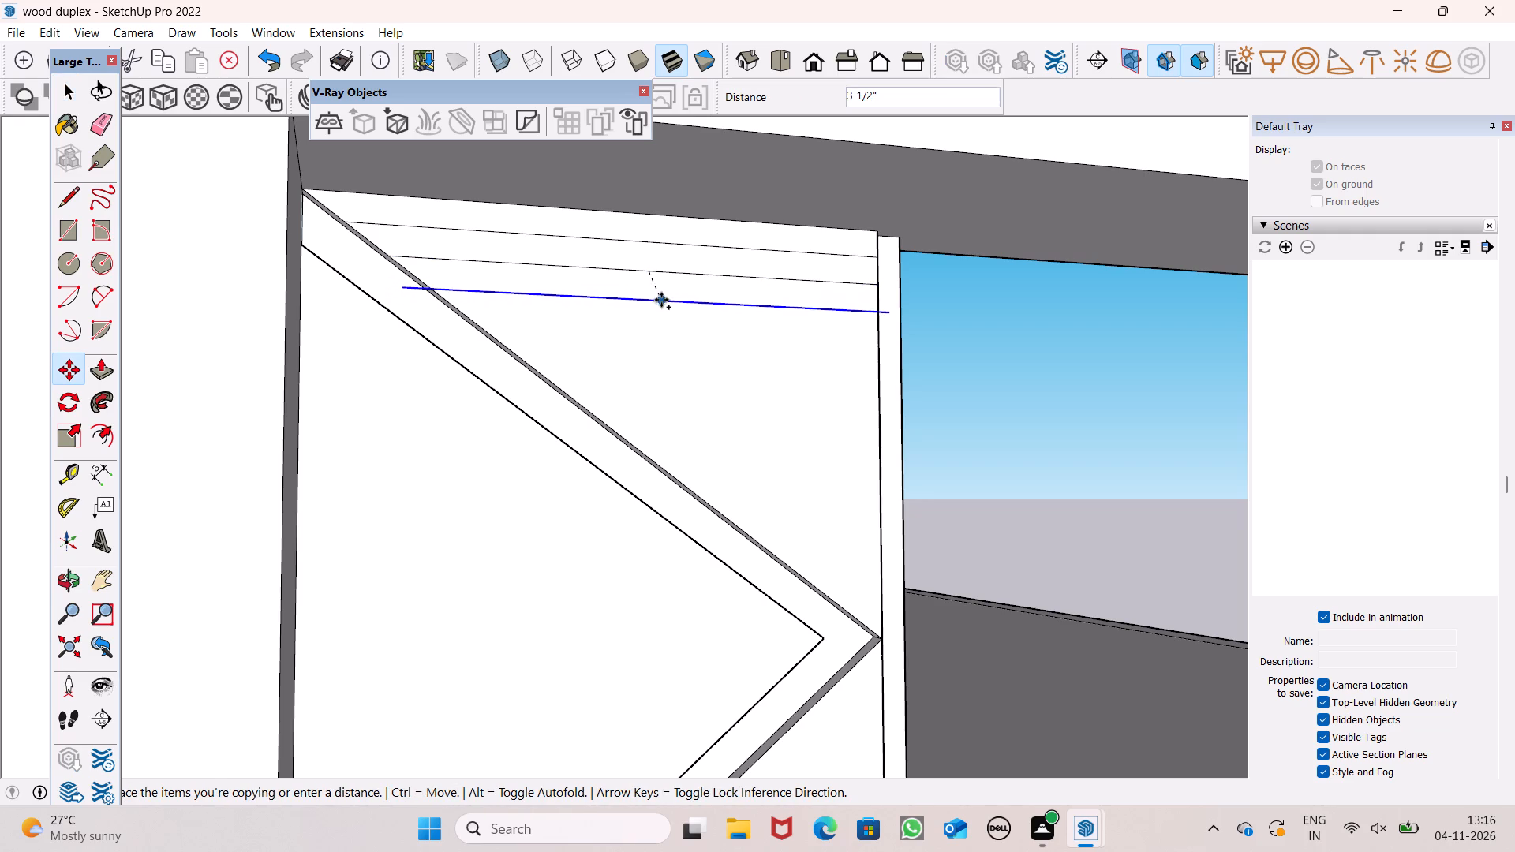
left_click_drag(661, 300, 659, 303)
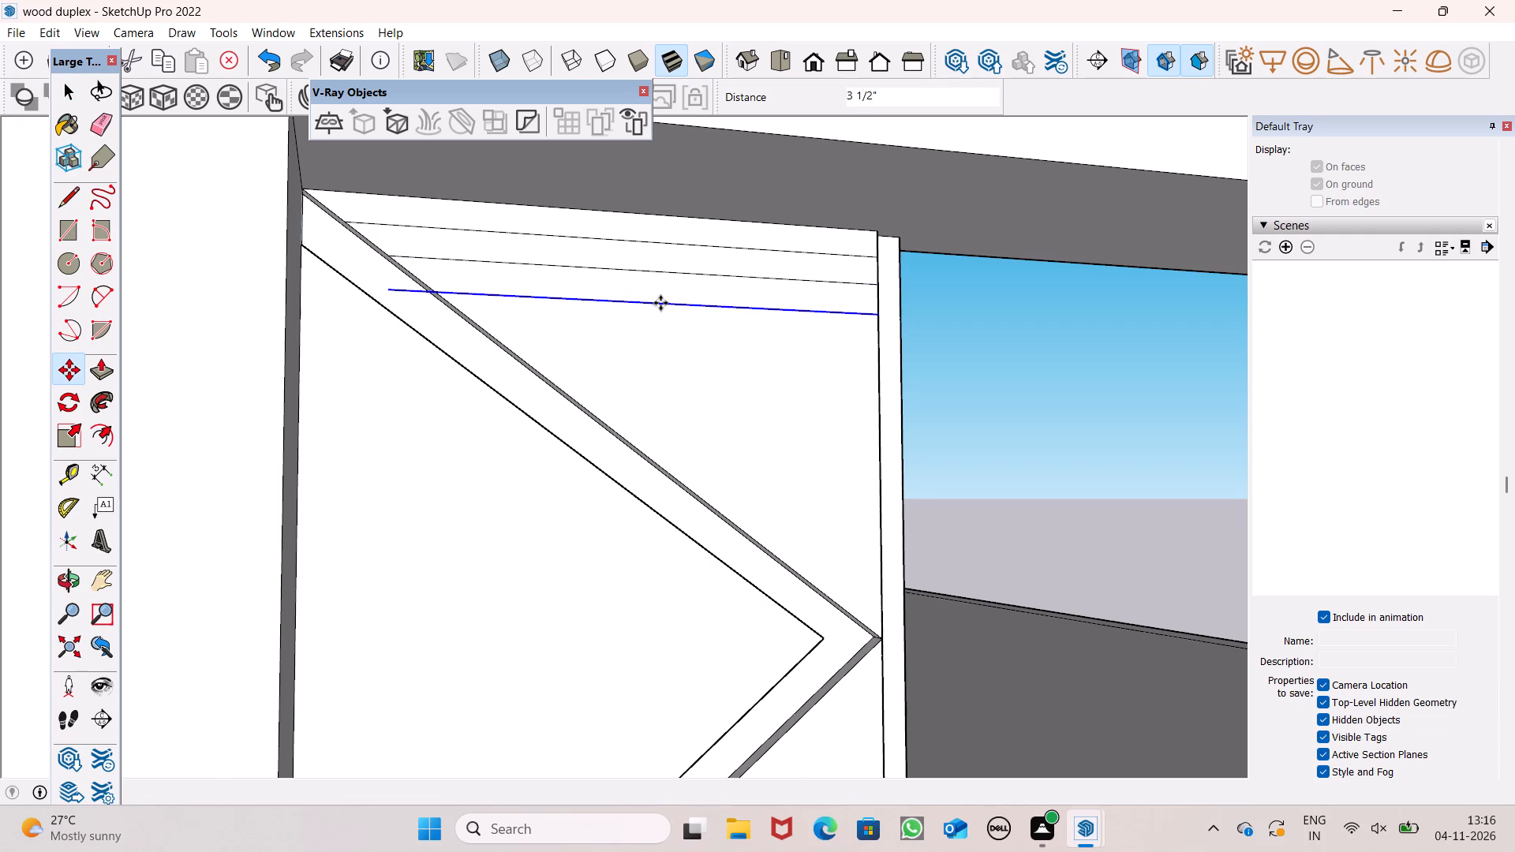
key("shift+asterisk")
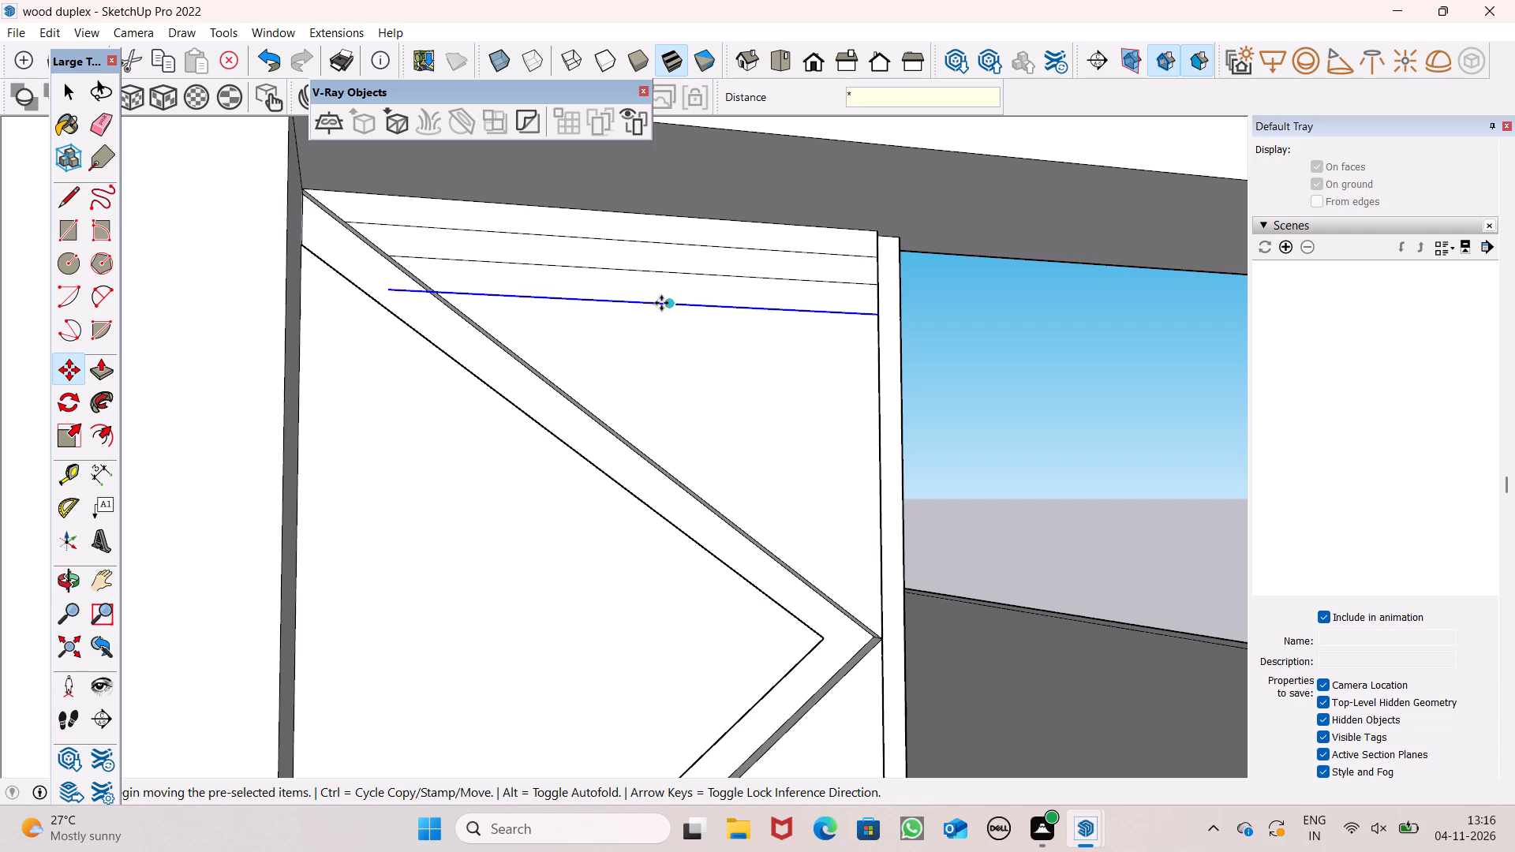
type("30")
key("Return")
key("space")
Examine how far the array of horizontal lines reaches down the zigzag panel, close up and on the whole facade.
scroll(649, 341, "down", 7)
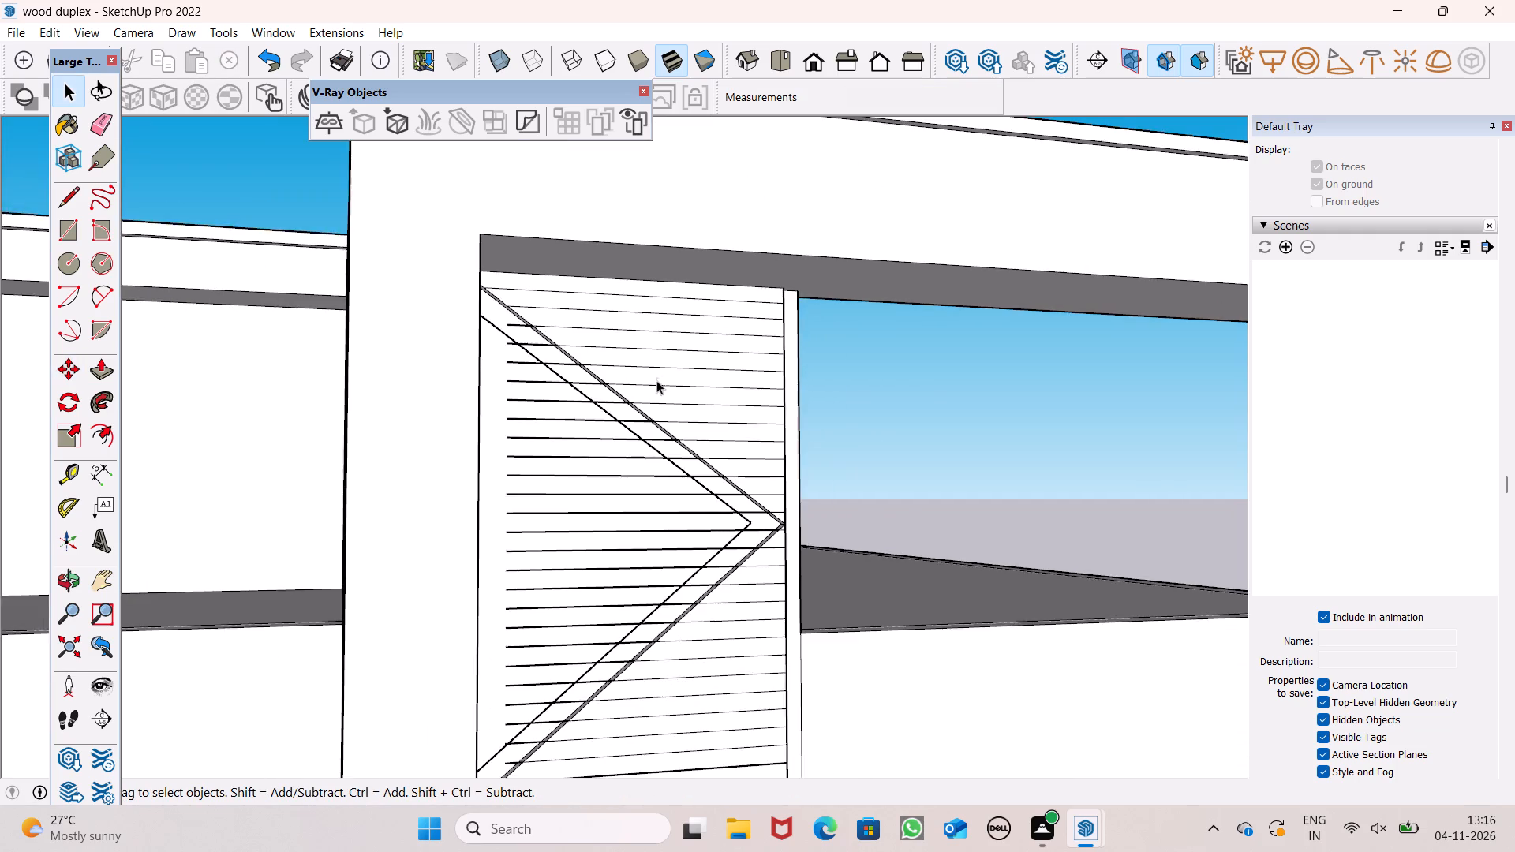
scroll(658, 377, "down", 10)
scroll(683, 565, "up", 4)
scroll(628, 476, "up", 4)
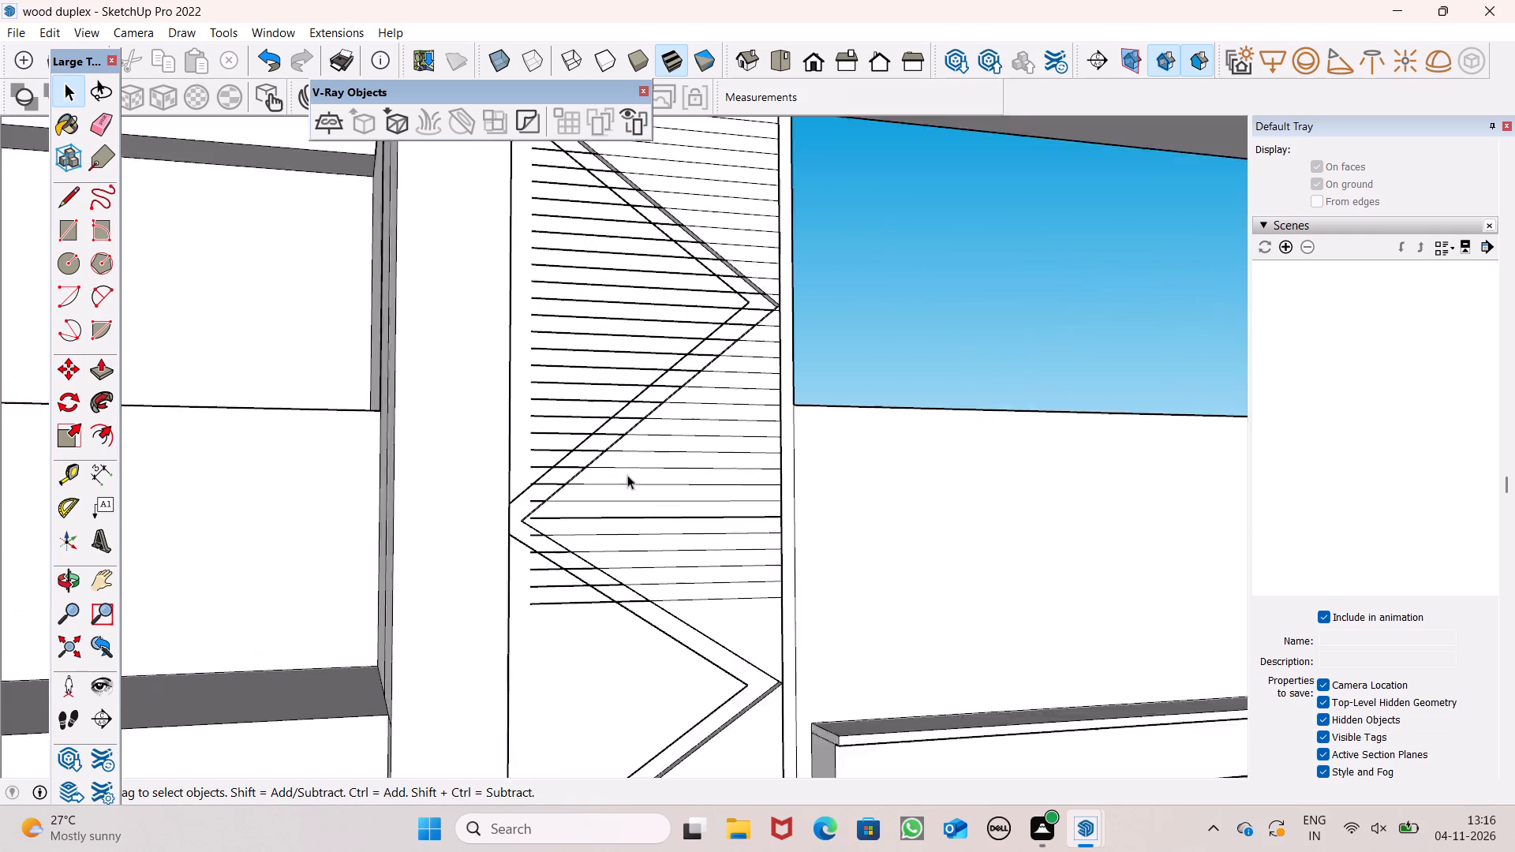
scroll(627, 475, "up", 4)
scroll(555, 405, "down", 4)
scroll(620, 492, "up", 2)
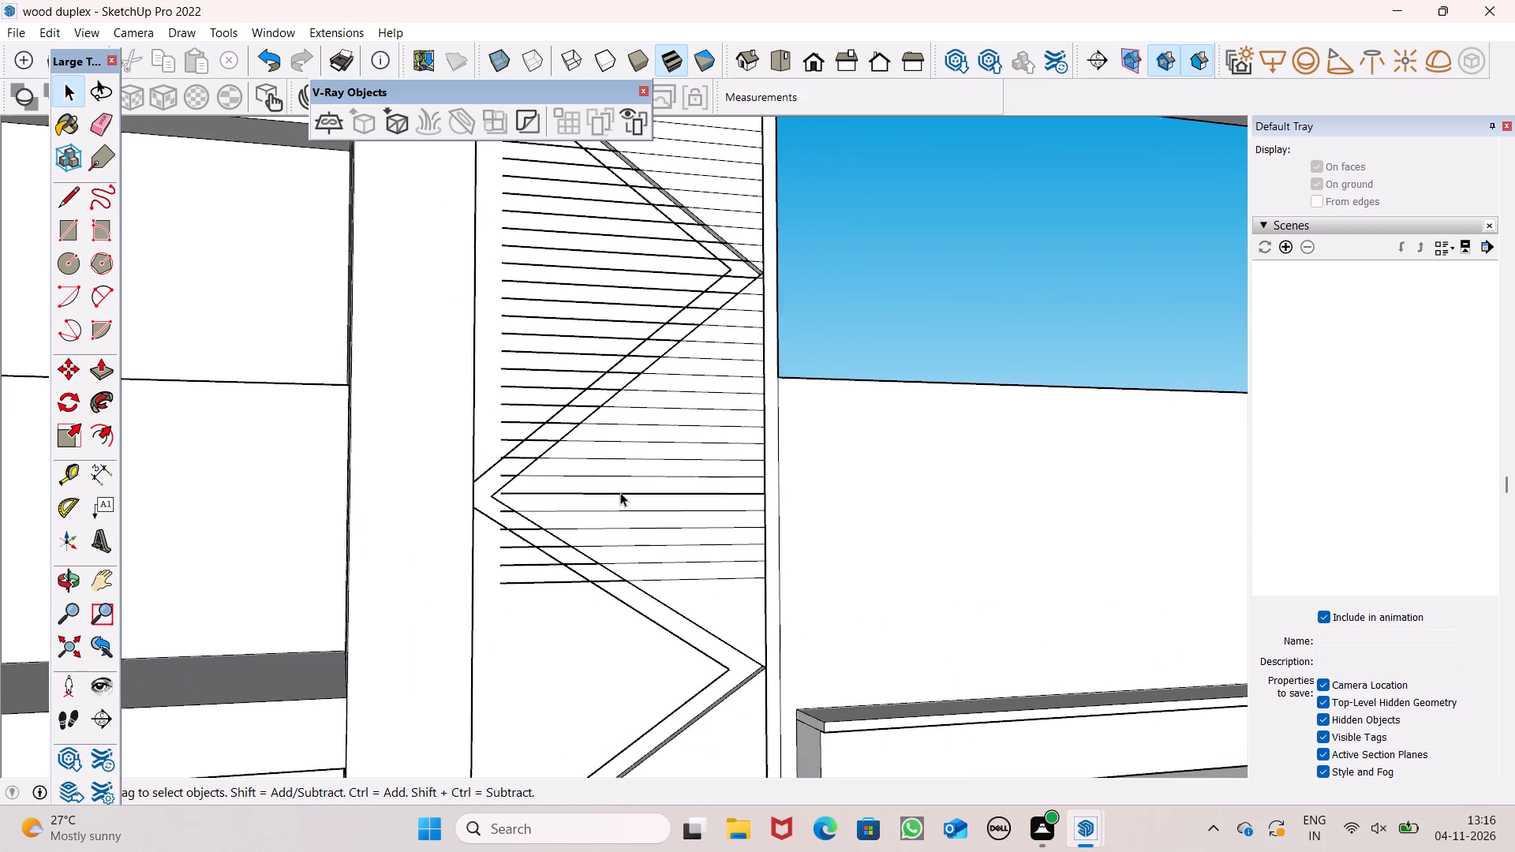
scroll(620, 492, "up", 6)
middle_click_drag(714, 548, 768, 648)
scroll(762, 577, "up", 1)
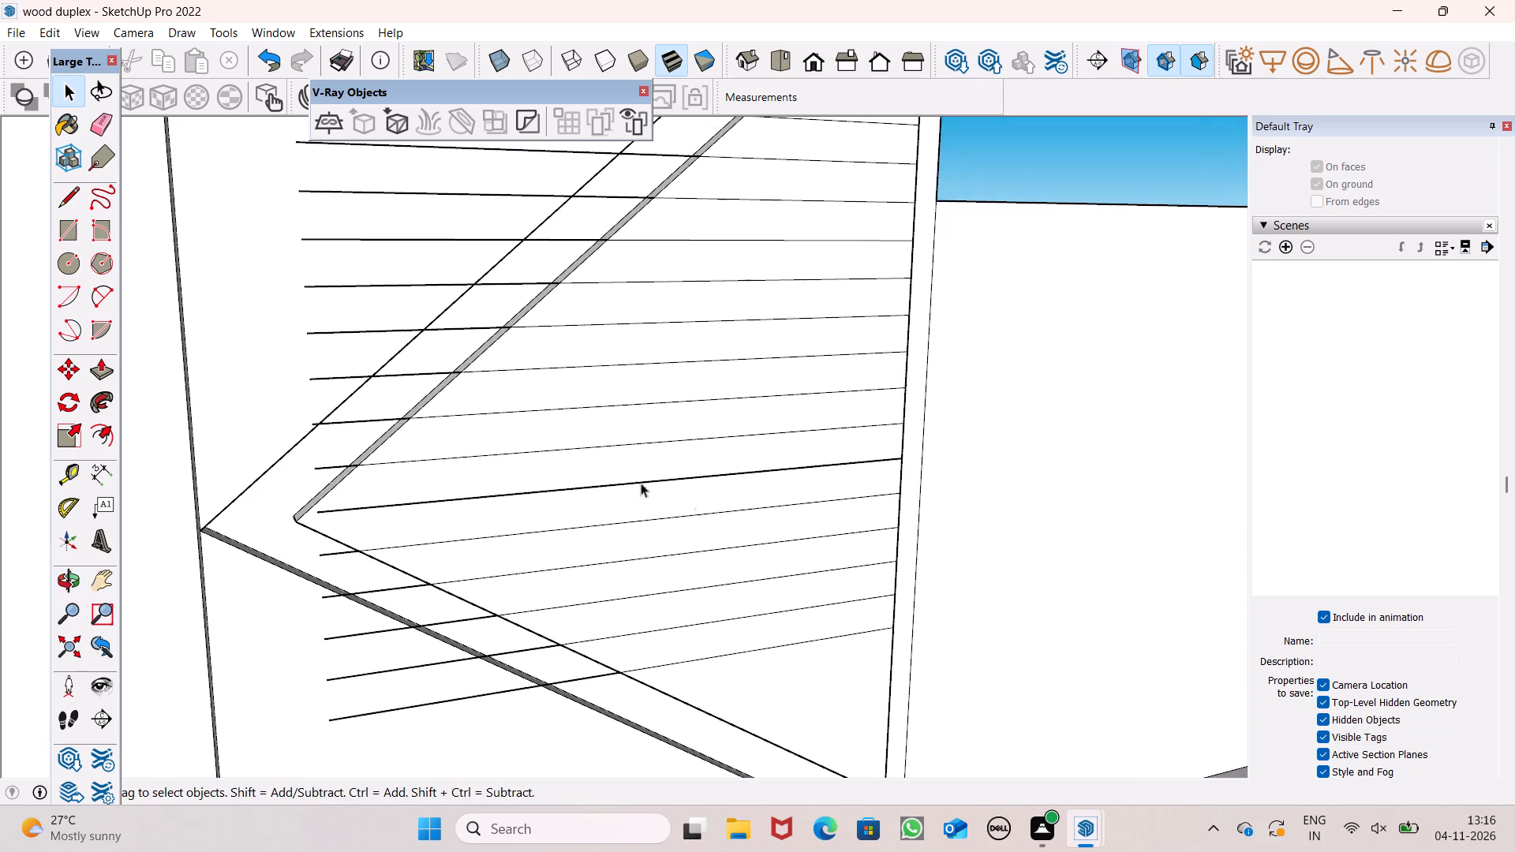
scroll(627, 476, "down", 13)
scroll(554, 439, "down", 5)
scroll(619, 536, "down", 4)
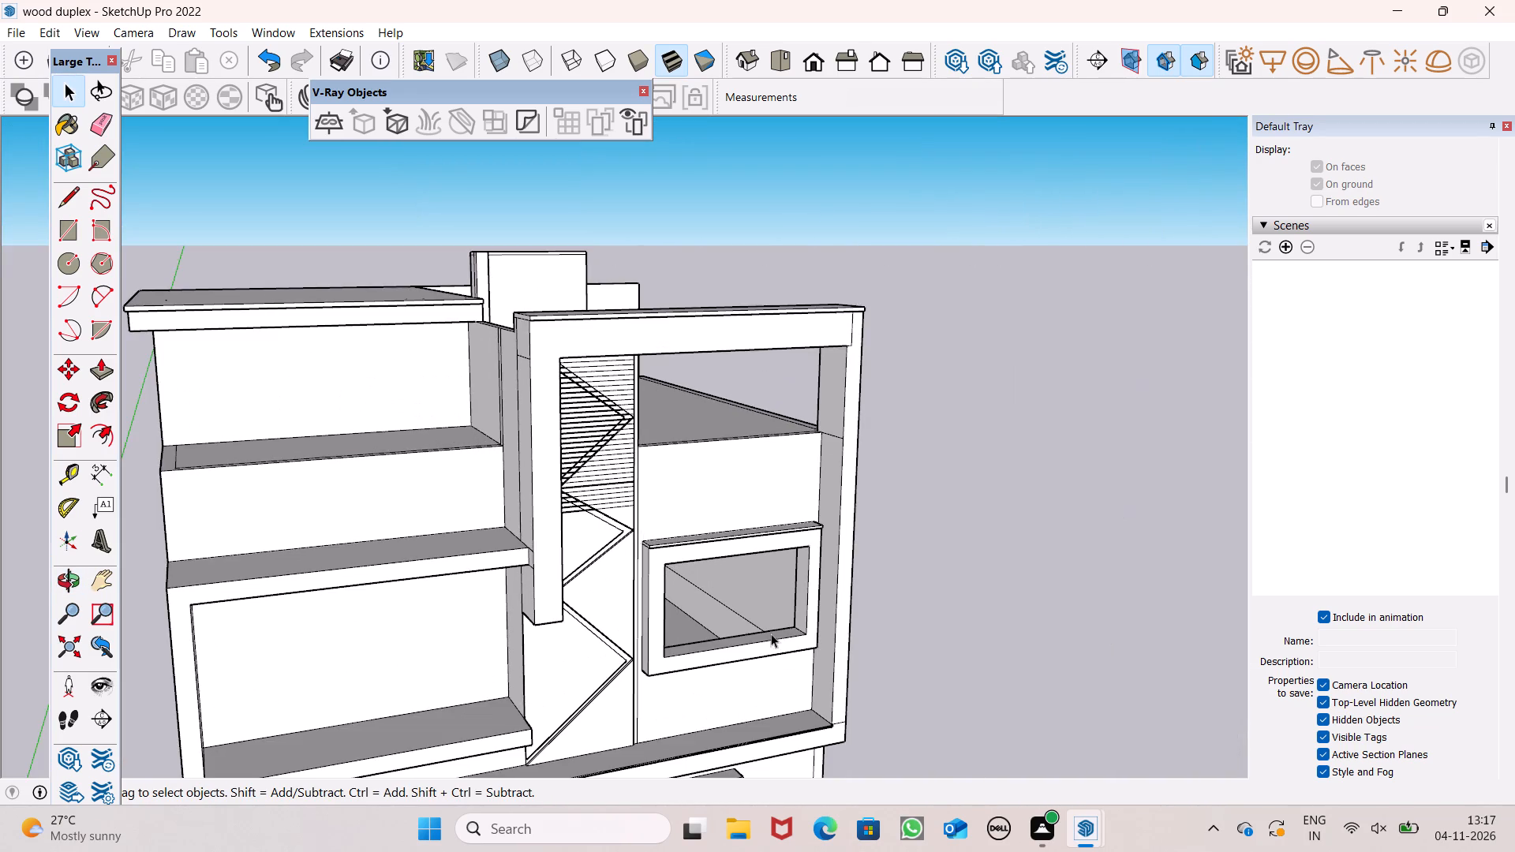
middle_click_drag(771, 633, 620, 557)
middle_click_drag(521, 544, 543, 544)
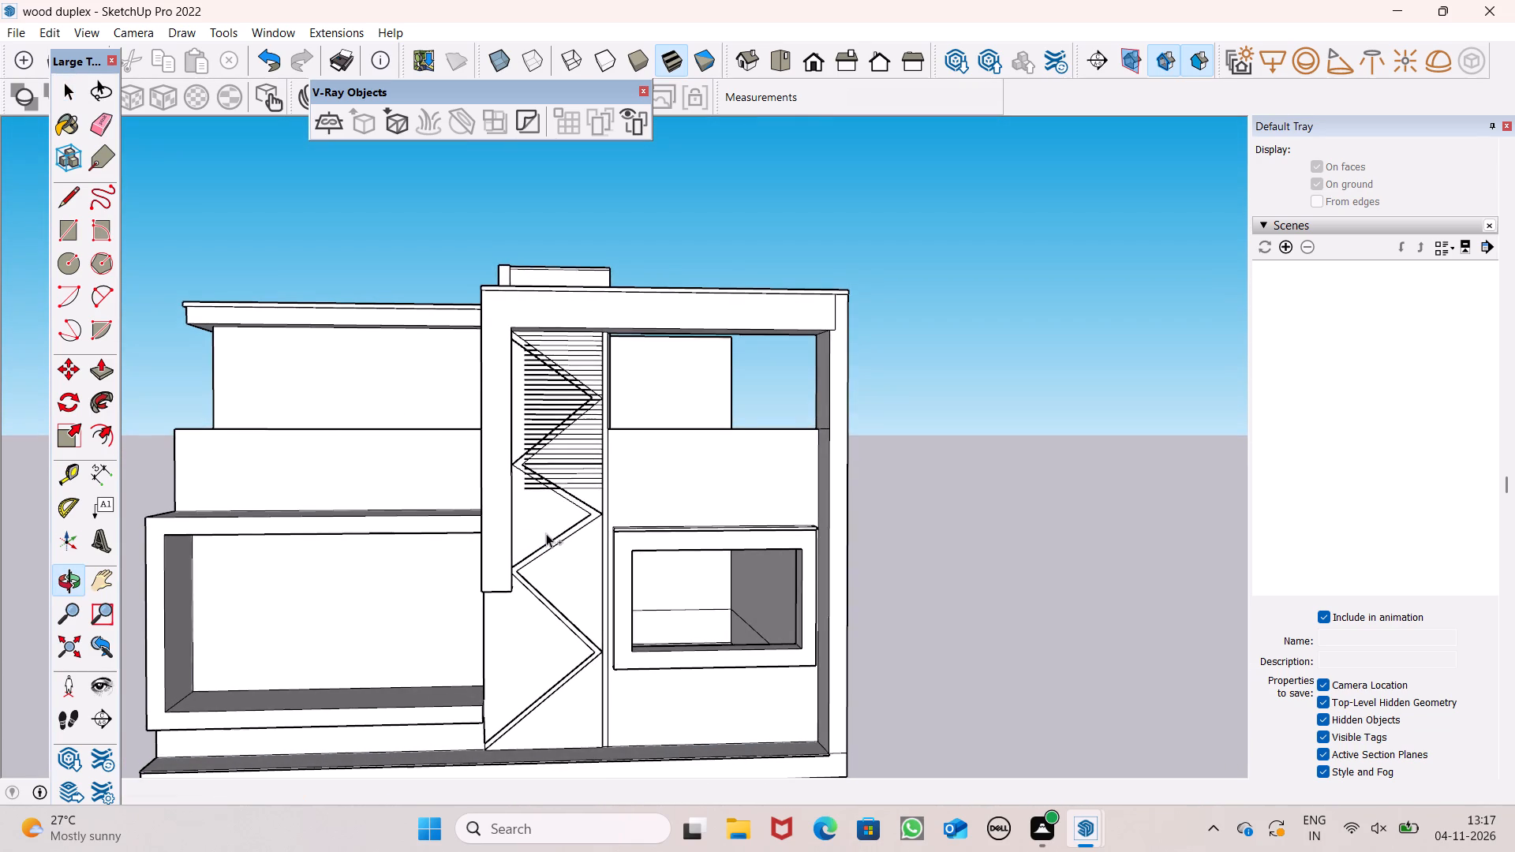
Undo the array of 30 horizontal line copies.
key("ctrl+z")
Copy the lower horizontal line 4" down the zigzag panel and repeat it as an array of 60 copies.
scroll(556, 269, "up", 13)
scroll(458, 351, "up", 5)
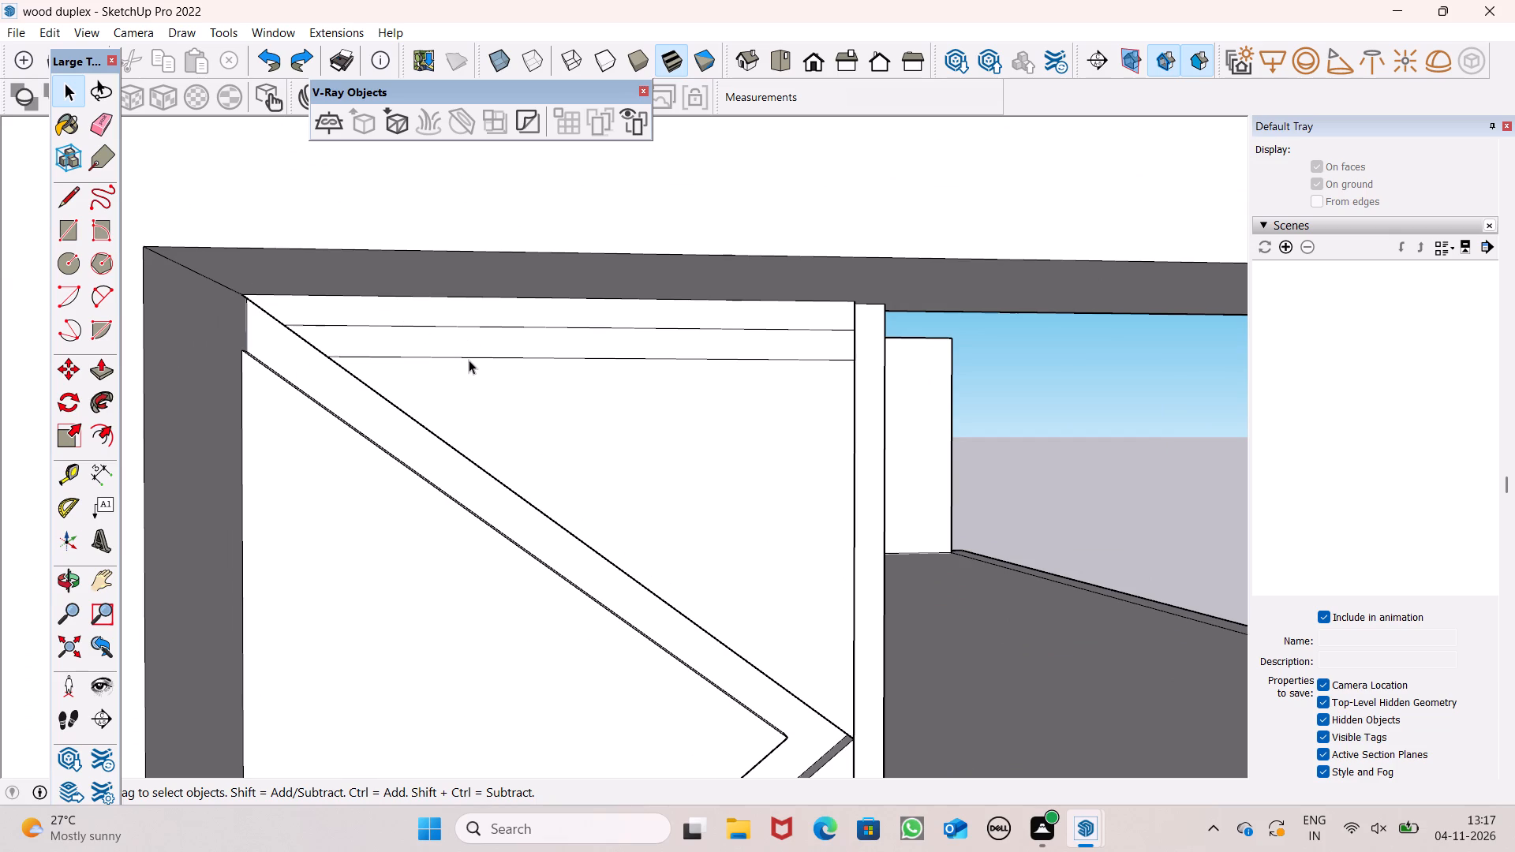
left_click(469, 357)
key("m")
key("Return")
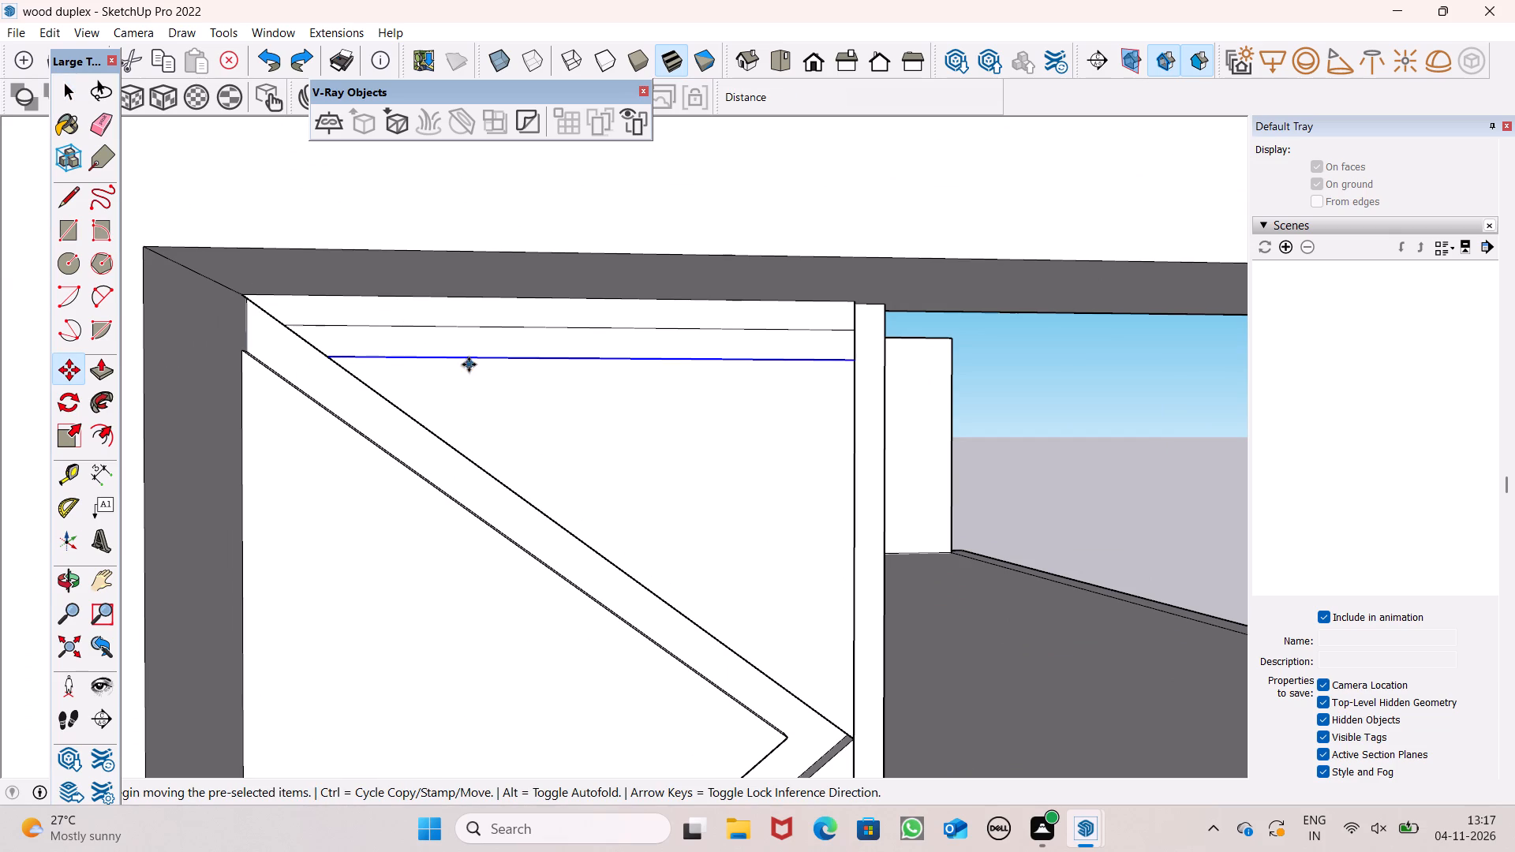
left_click_drag(477, 356, 474, 391)
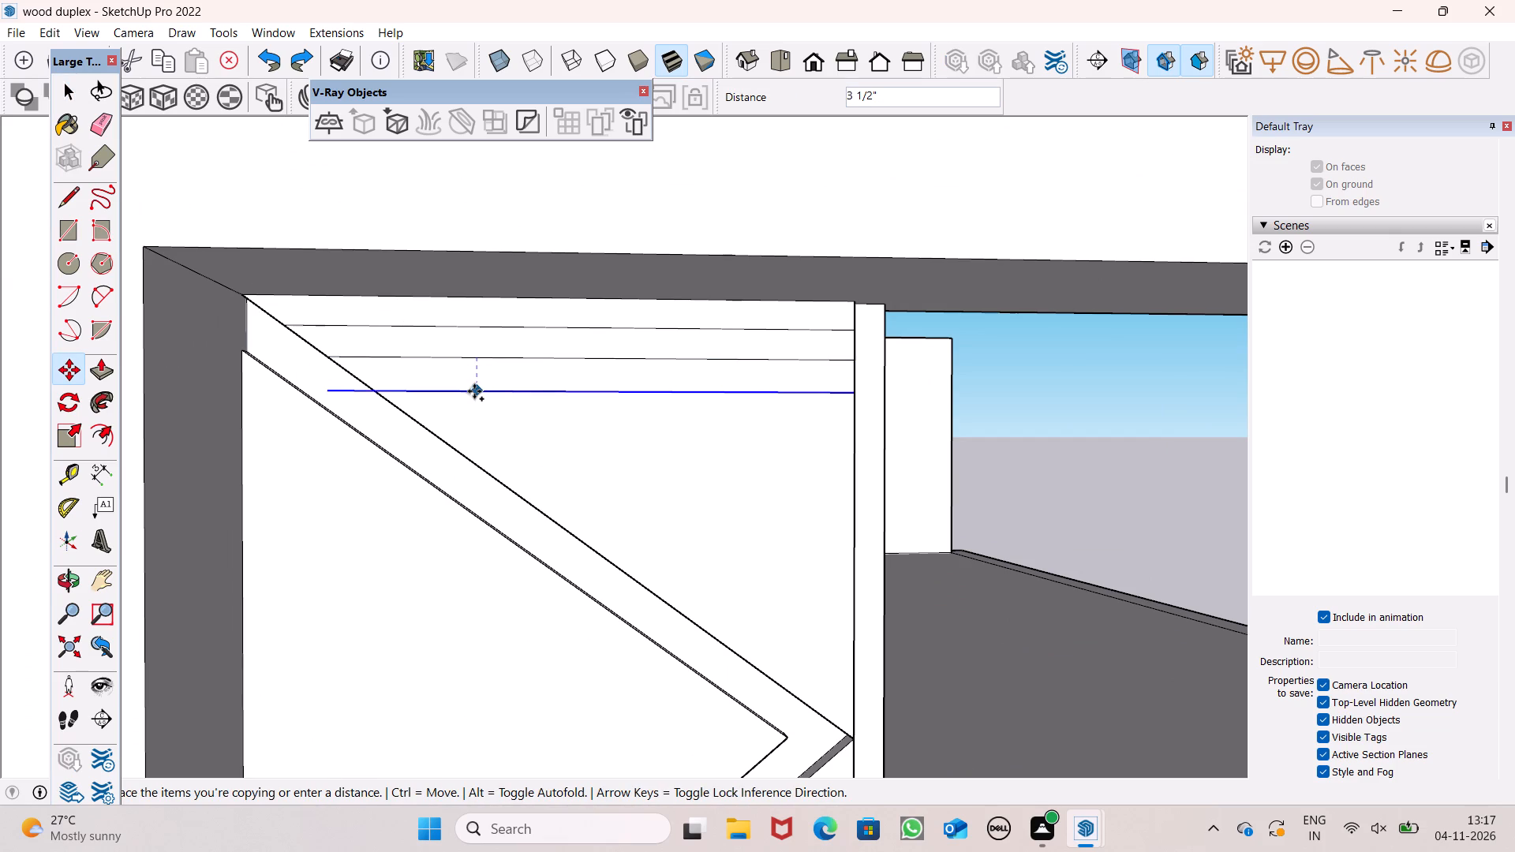
left_click_drag(474, 391, 471, 396)
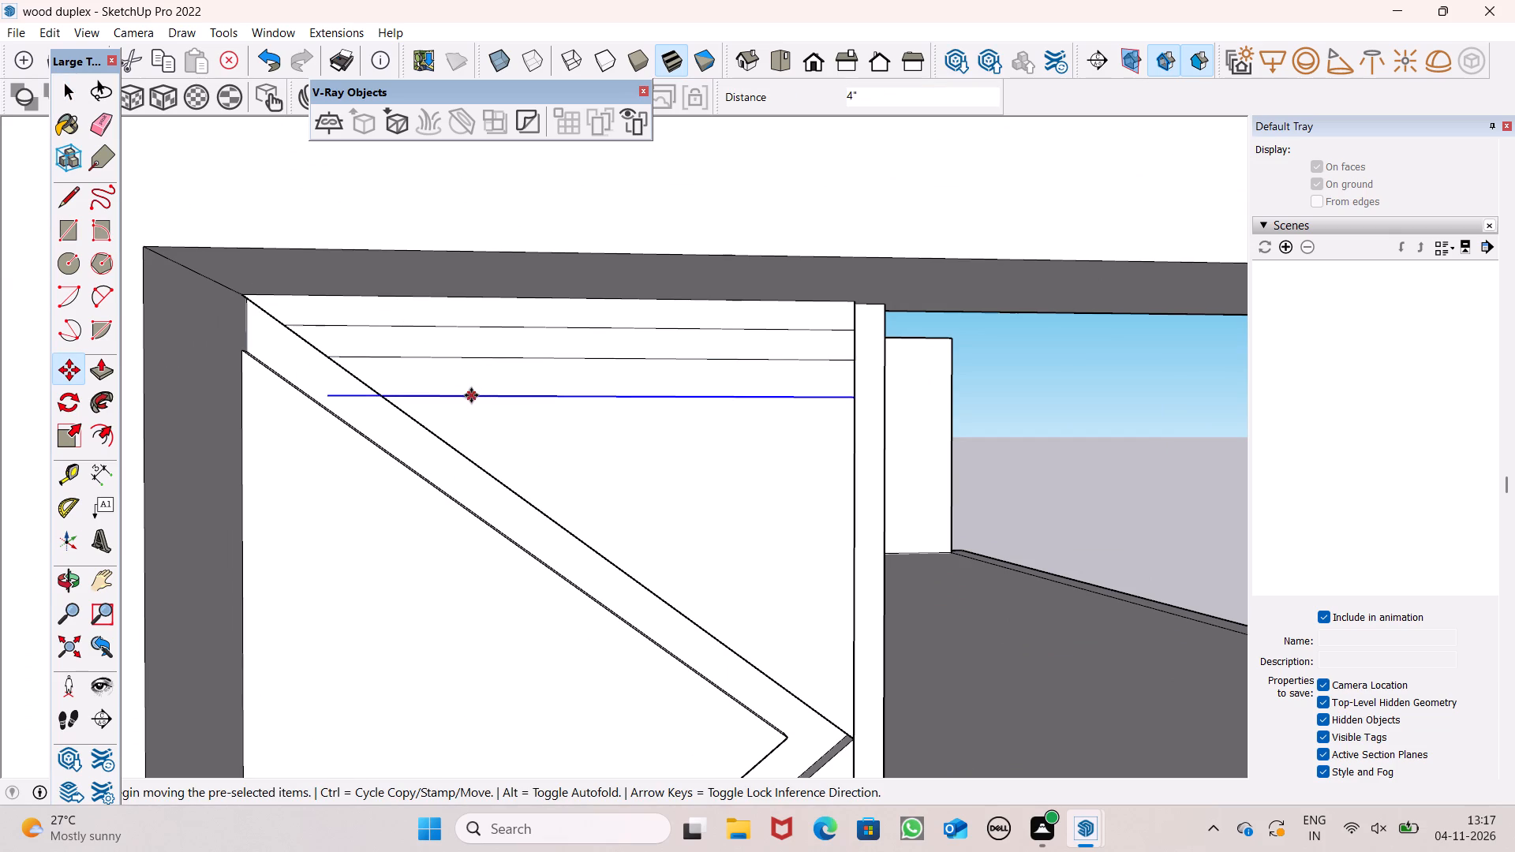
key("shift+asterisk")
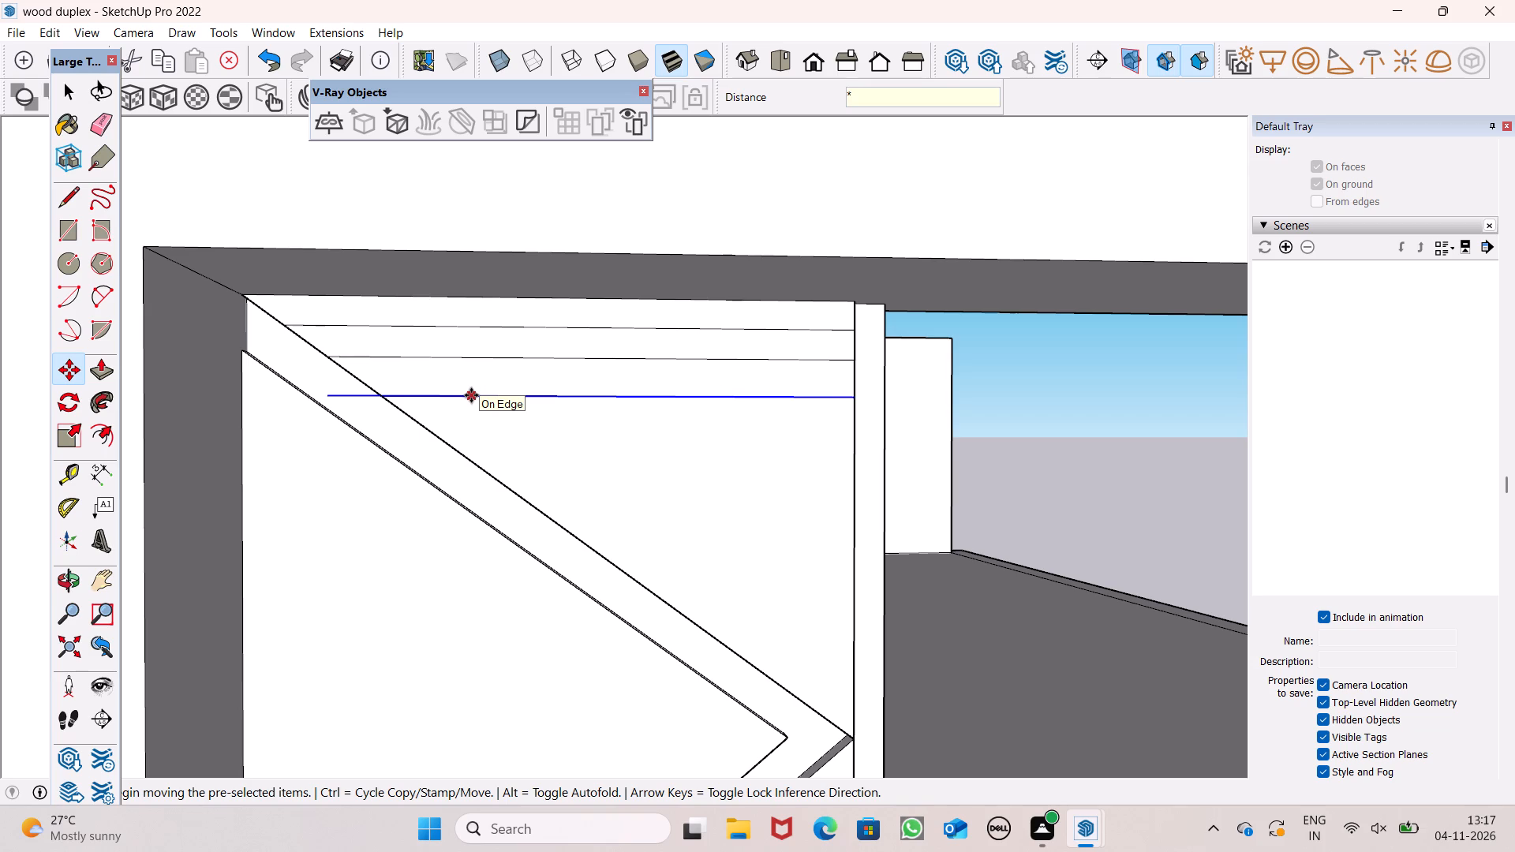
type("60")
key("Return")
key("space")
scroll(646, 398, "down", 9)
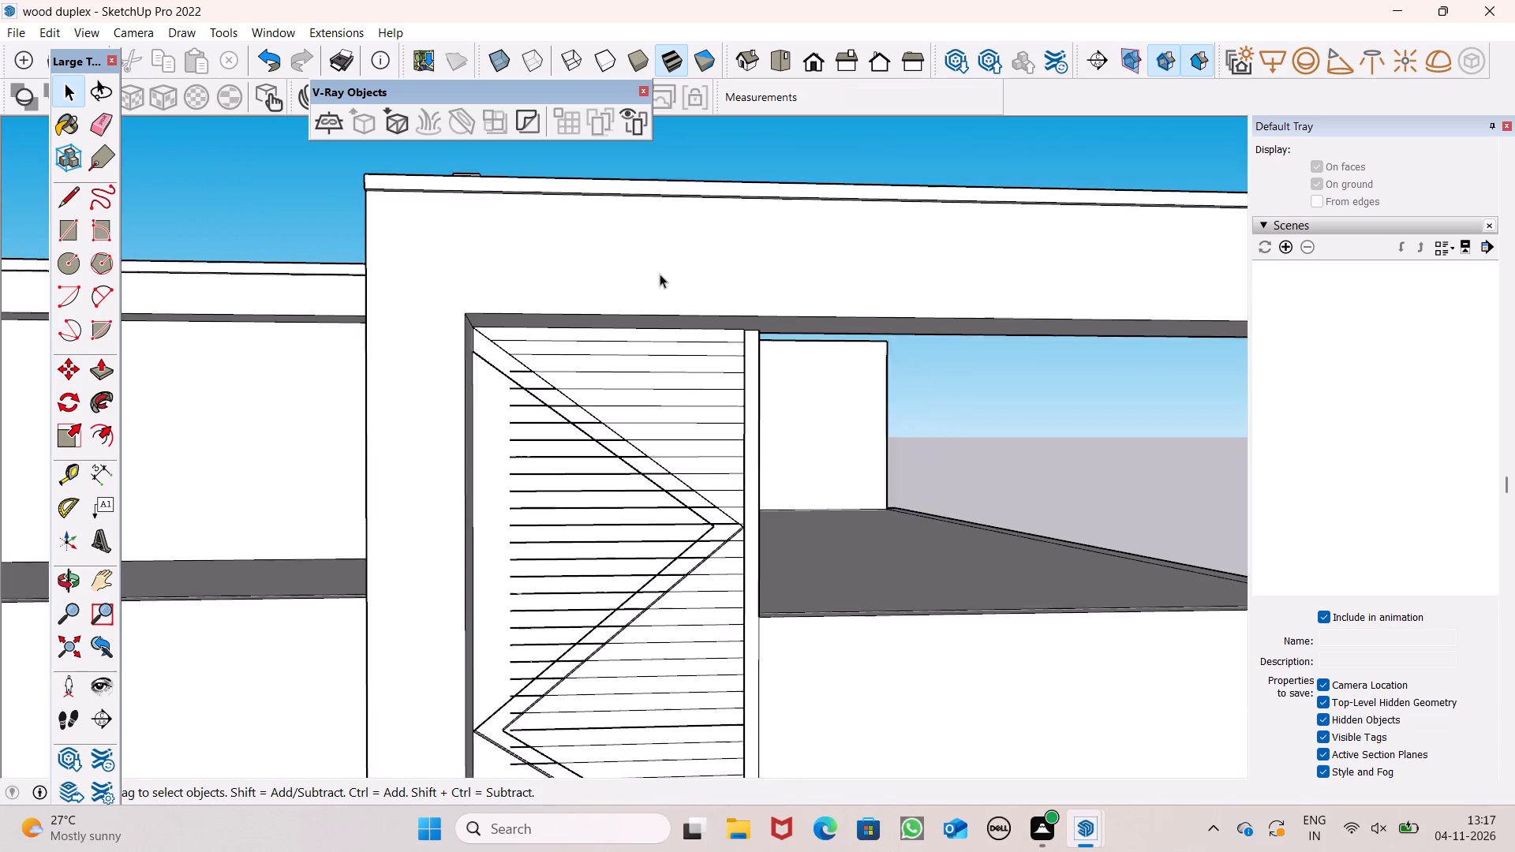
scroll(660, 274, "down", 15)
scroll(694, 667, "up", 8)
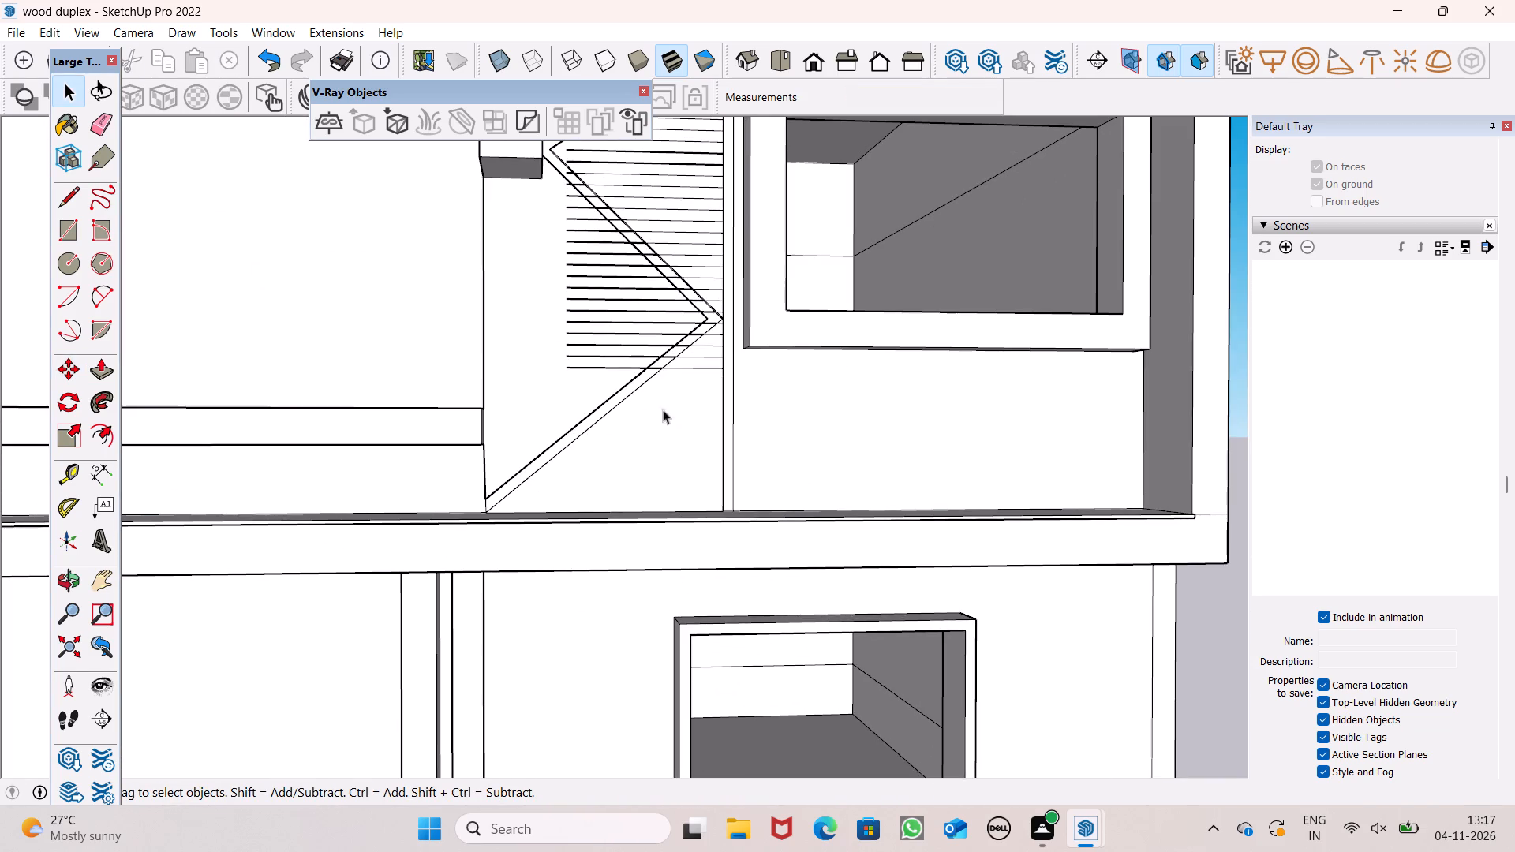
scroll(555, 358, "up", 3)
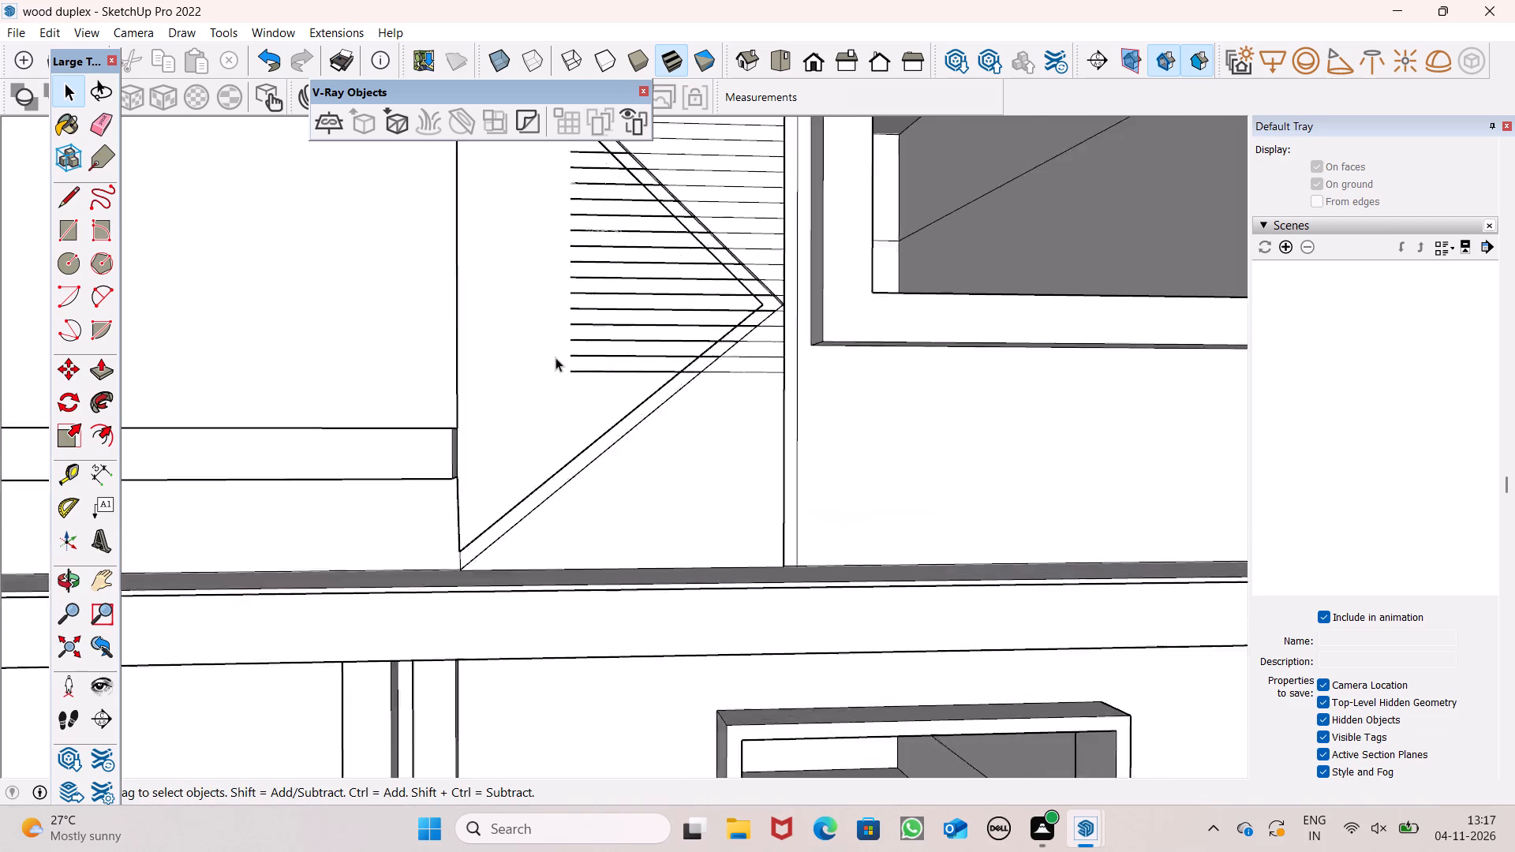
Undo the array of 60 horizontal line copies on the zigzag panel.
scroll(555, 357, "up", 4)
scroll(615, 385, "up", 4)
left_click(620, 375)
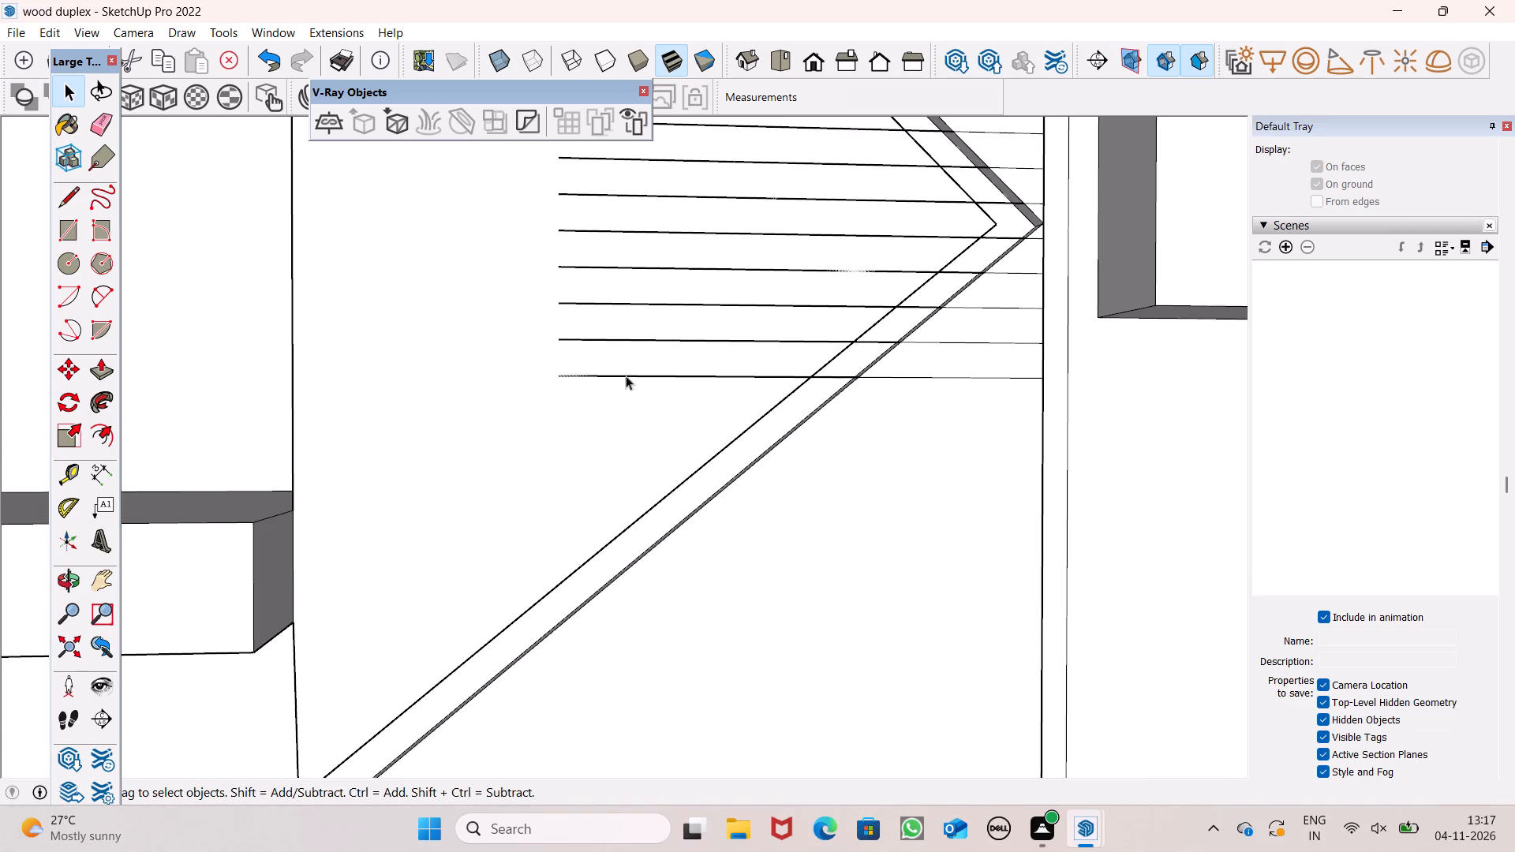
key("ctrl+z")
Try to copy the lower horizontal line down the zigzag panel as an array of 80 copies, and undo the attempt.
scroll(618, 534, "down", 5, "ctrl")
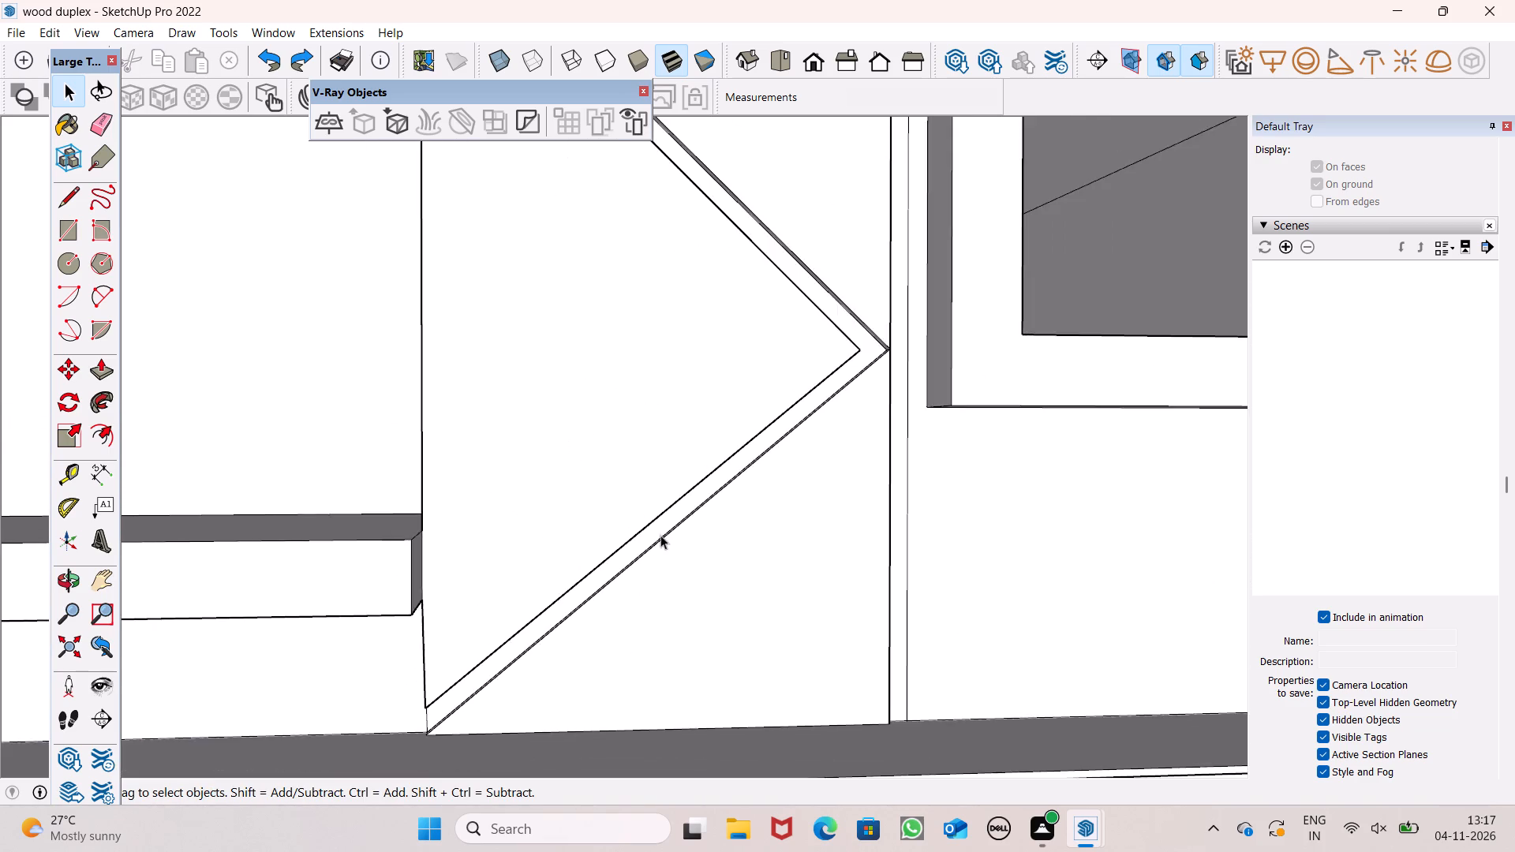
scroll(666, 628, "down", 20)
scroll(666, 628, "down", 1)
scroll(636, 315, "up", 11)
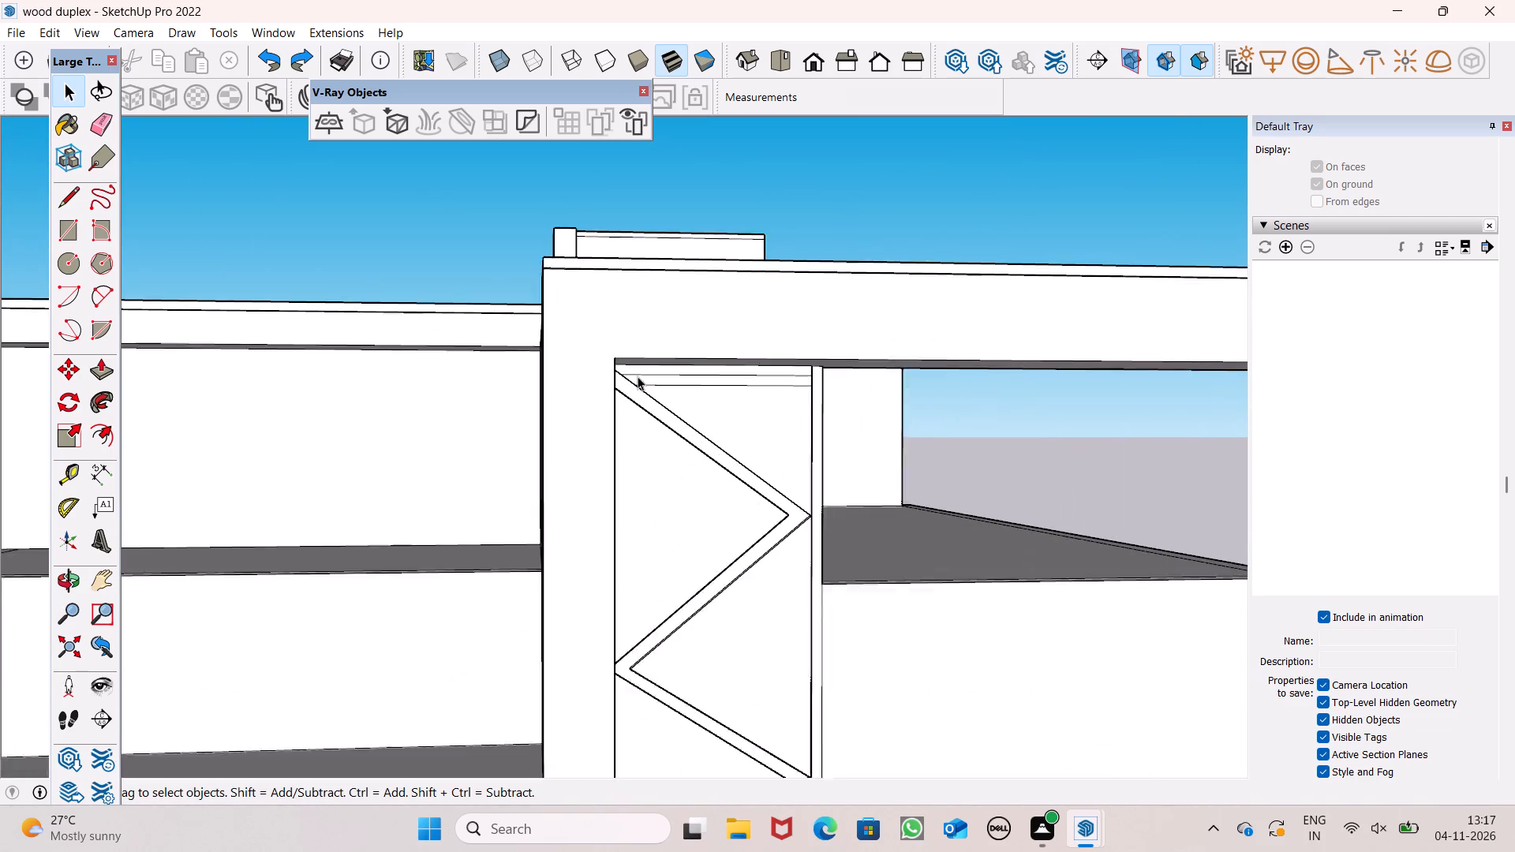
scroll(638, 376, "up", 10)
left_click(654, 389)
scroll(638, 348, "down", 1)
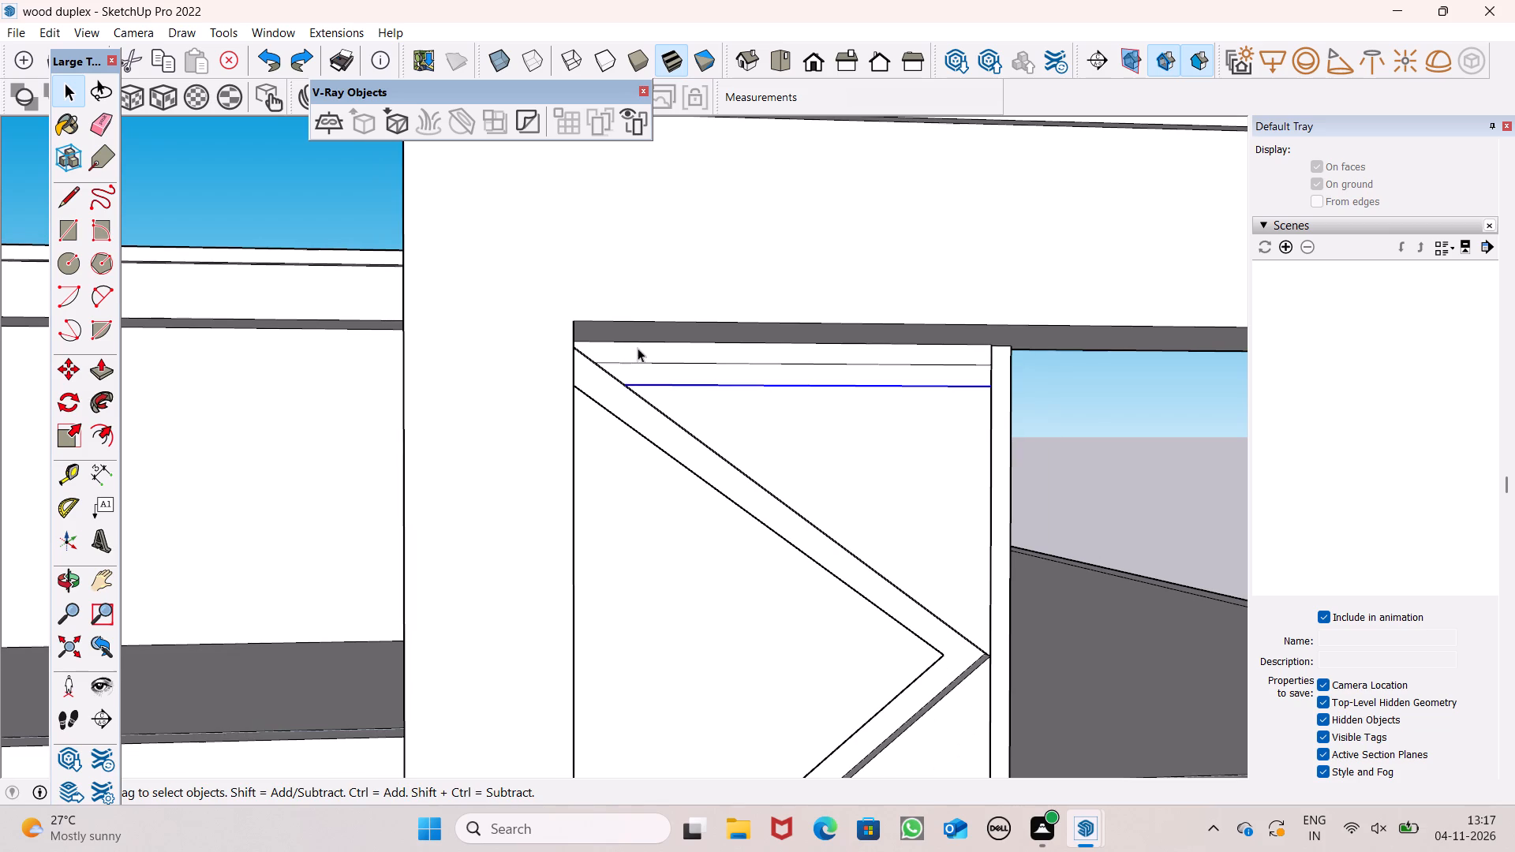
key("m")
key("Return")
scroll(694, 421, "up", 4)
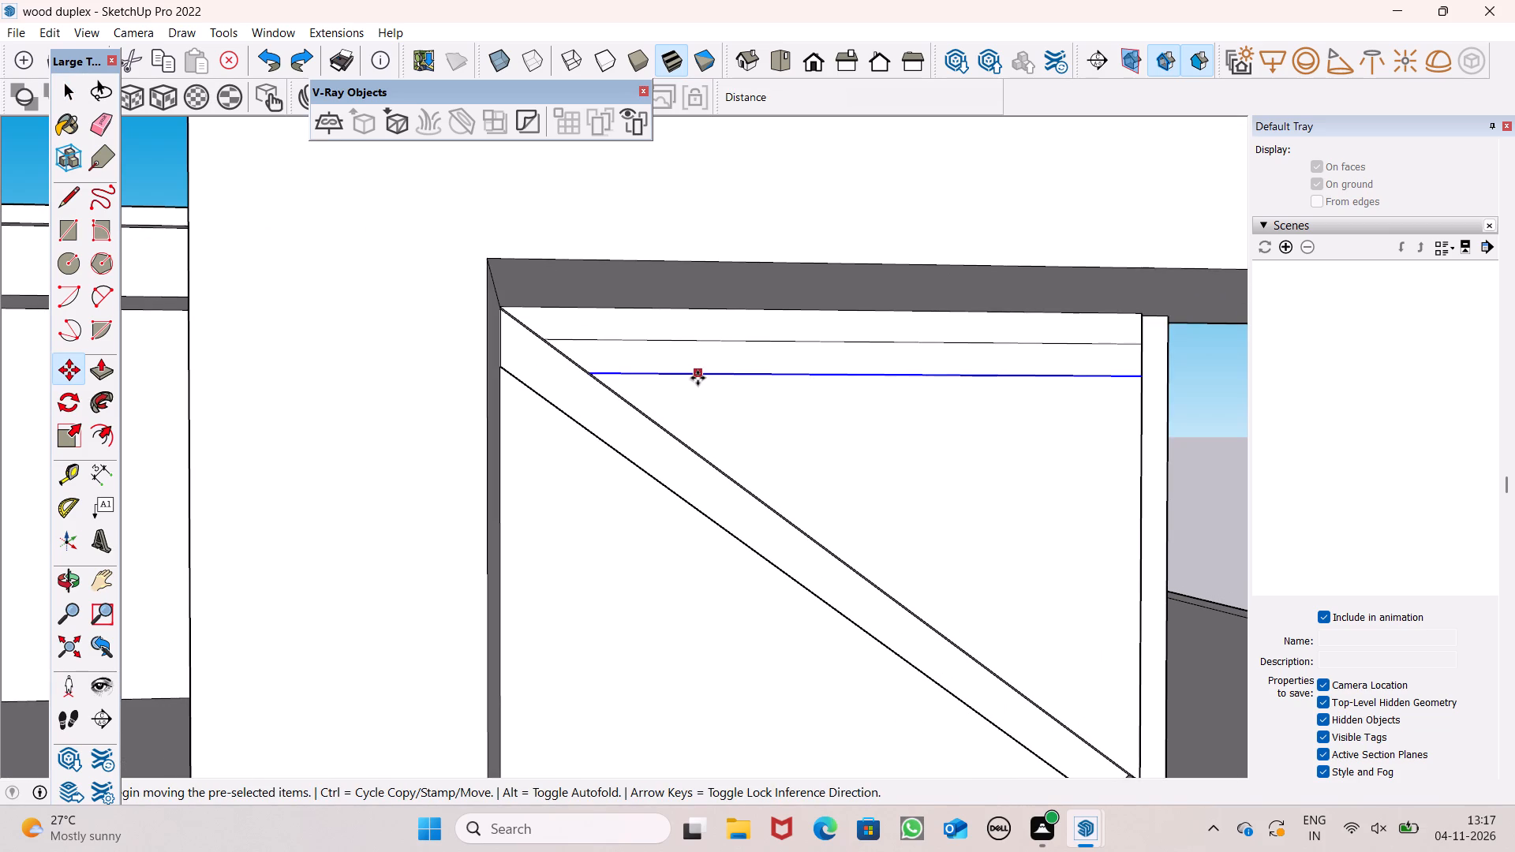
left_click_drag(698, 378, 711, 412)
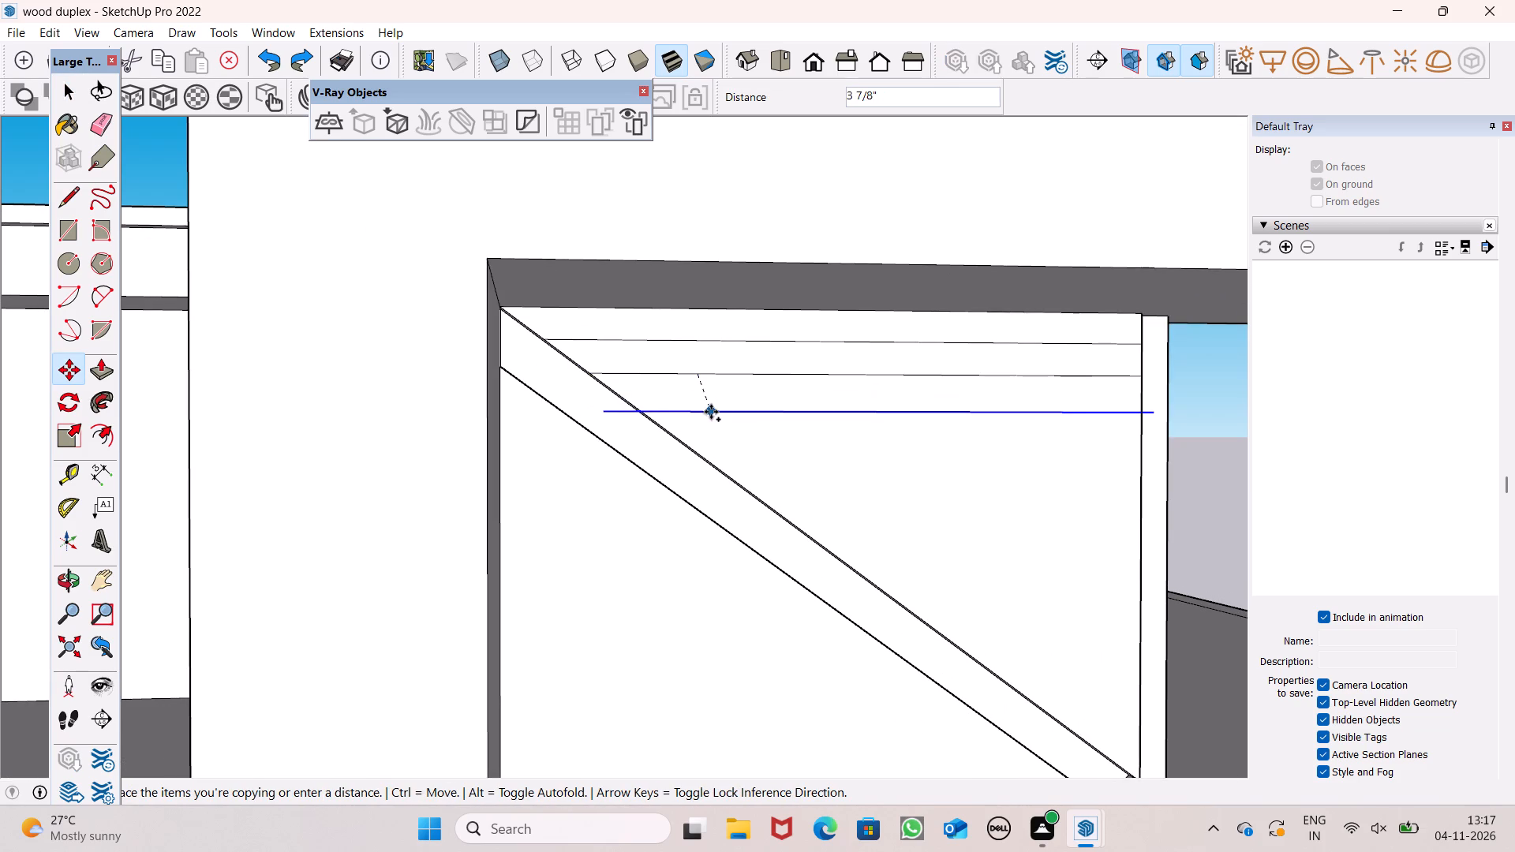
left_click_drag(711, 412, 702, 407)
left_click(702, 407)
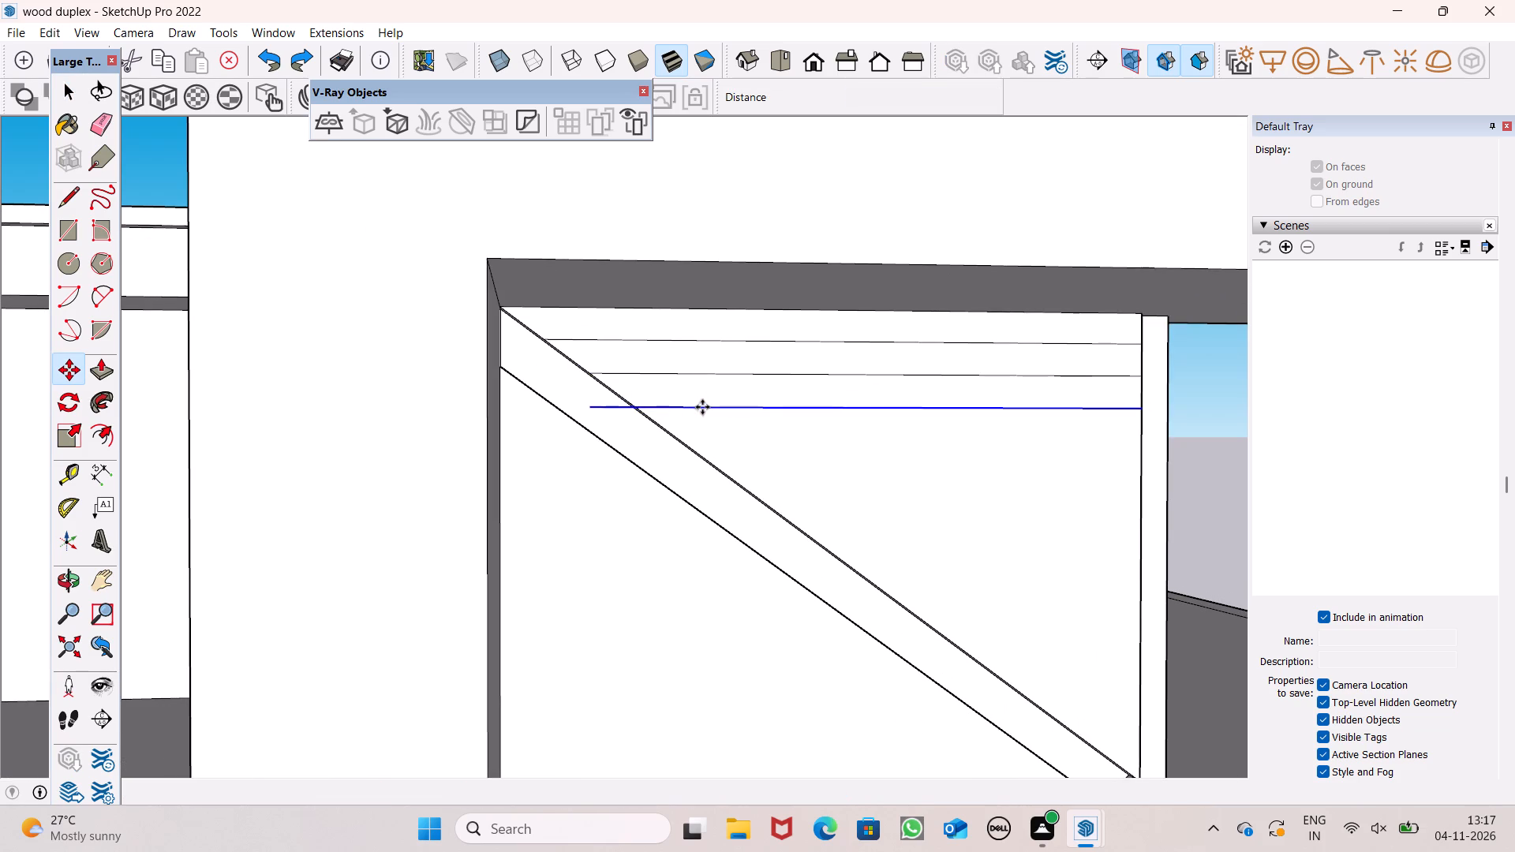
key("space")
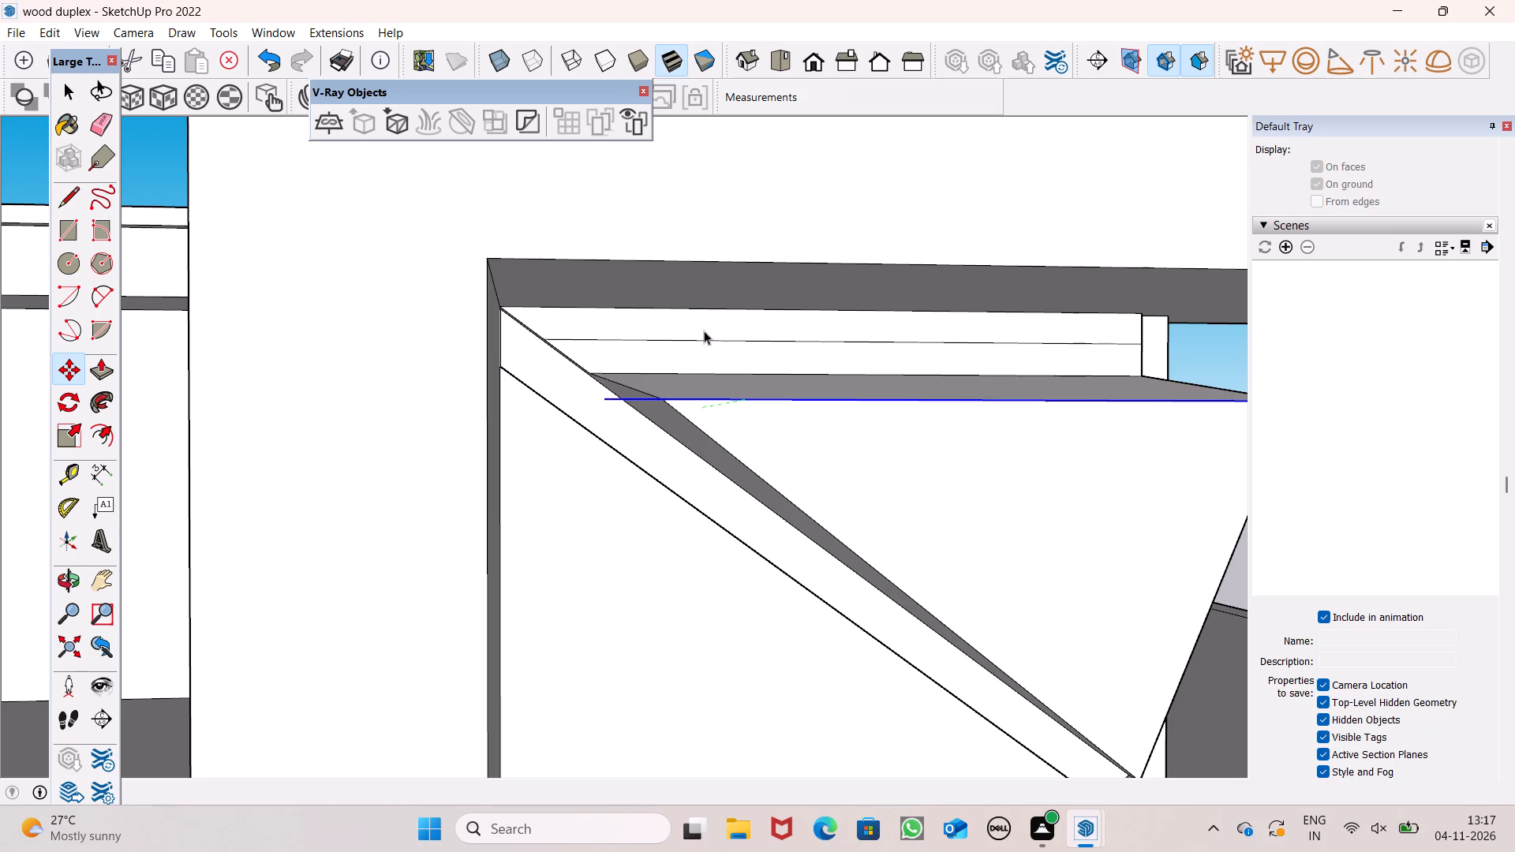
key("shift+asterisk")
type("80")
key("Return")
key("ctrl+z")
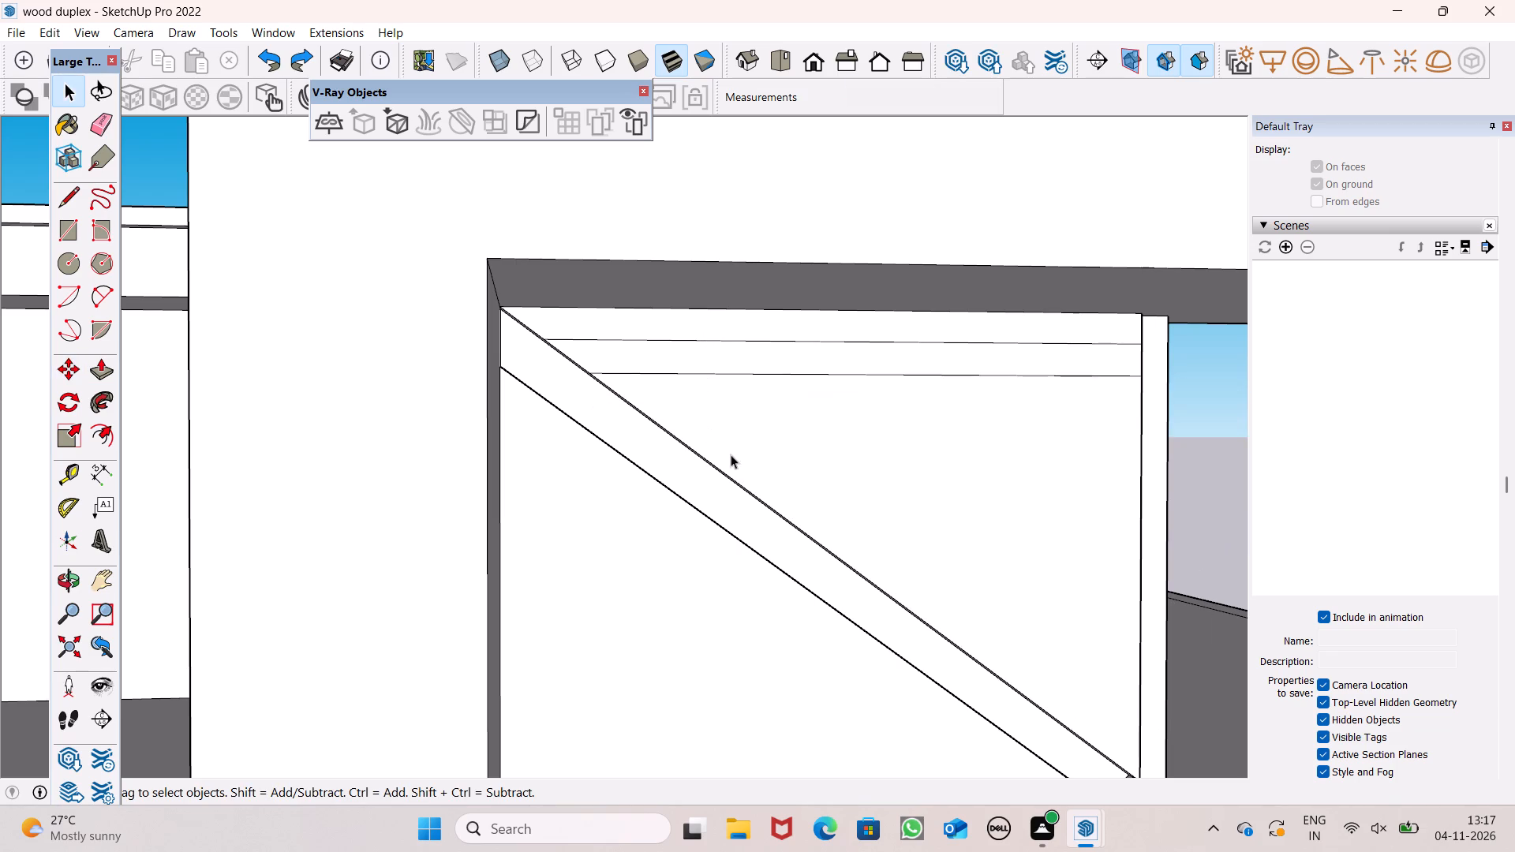
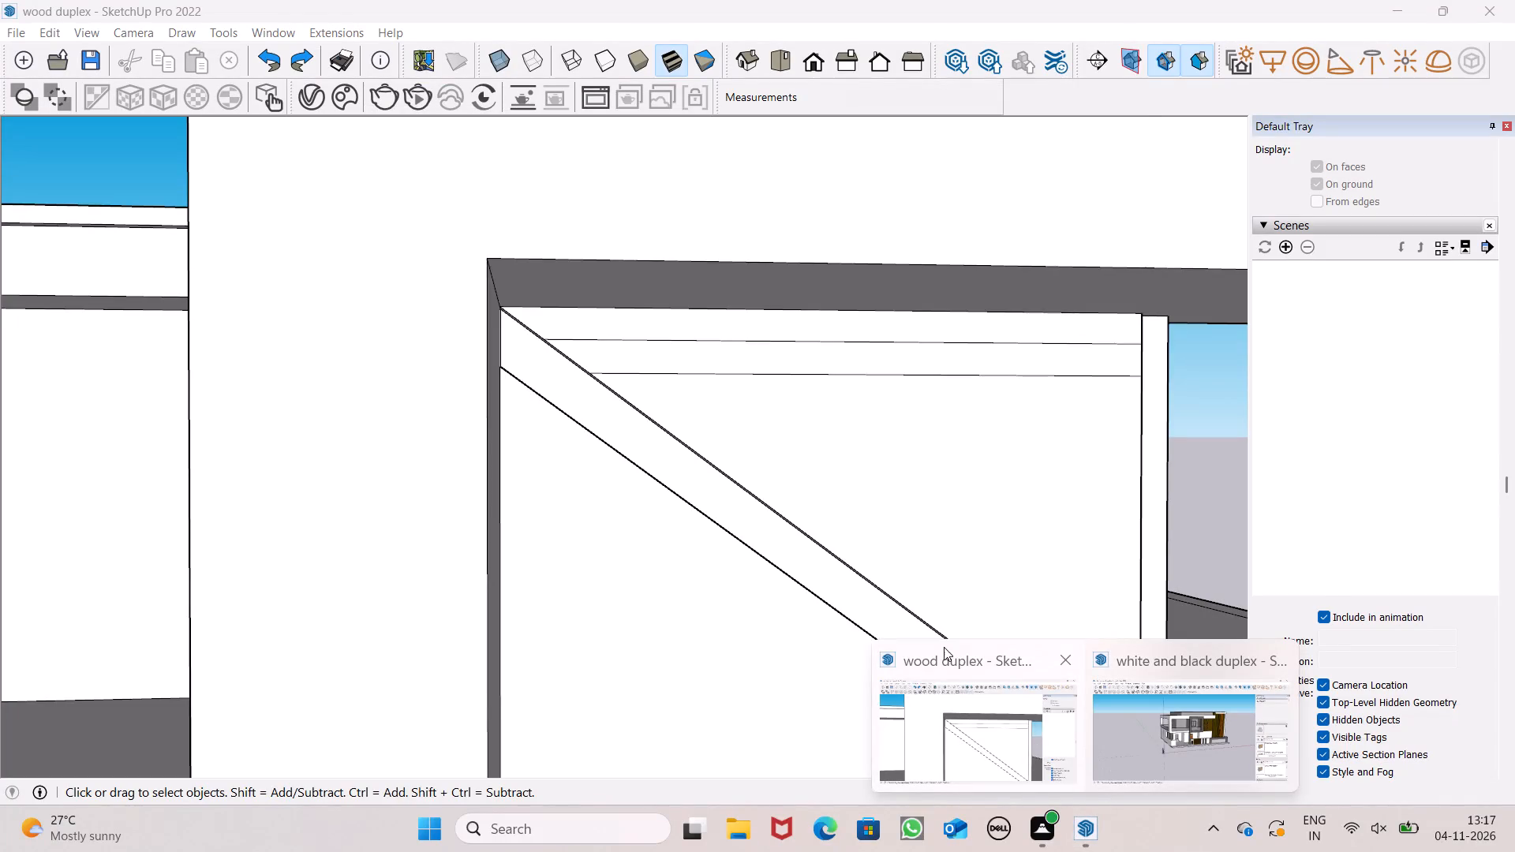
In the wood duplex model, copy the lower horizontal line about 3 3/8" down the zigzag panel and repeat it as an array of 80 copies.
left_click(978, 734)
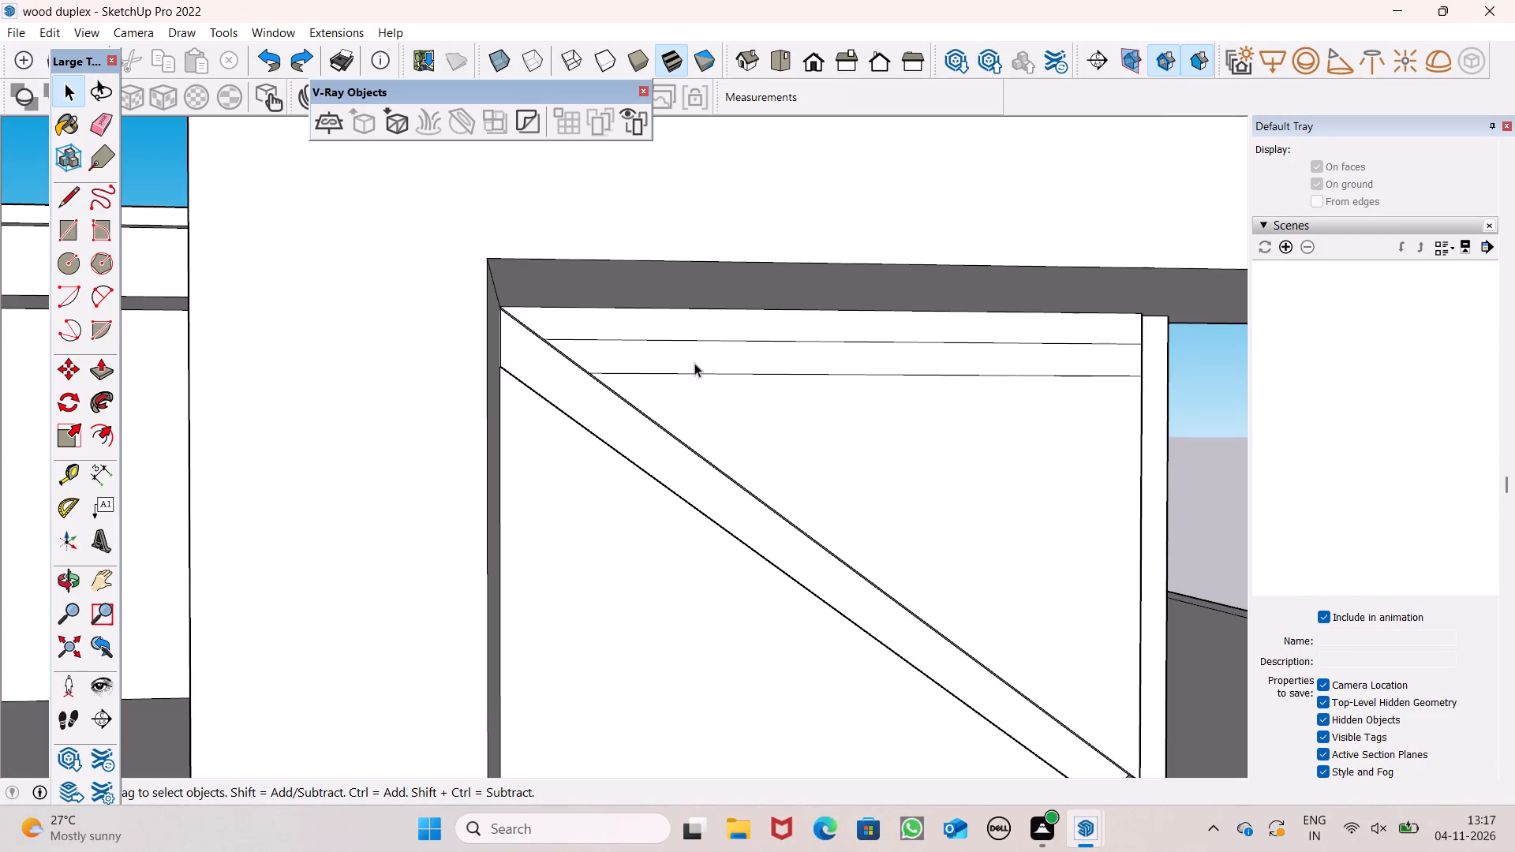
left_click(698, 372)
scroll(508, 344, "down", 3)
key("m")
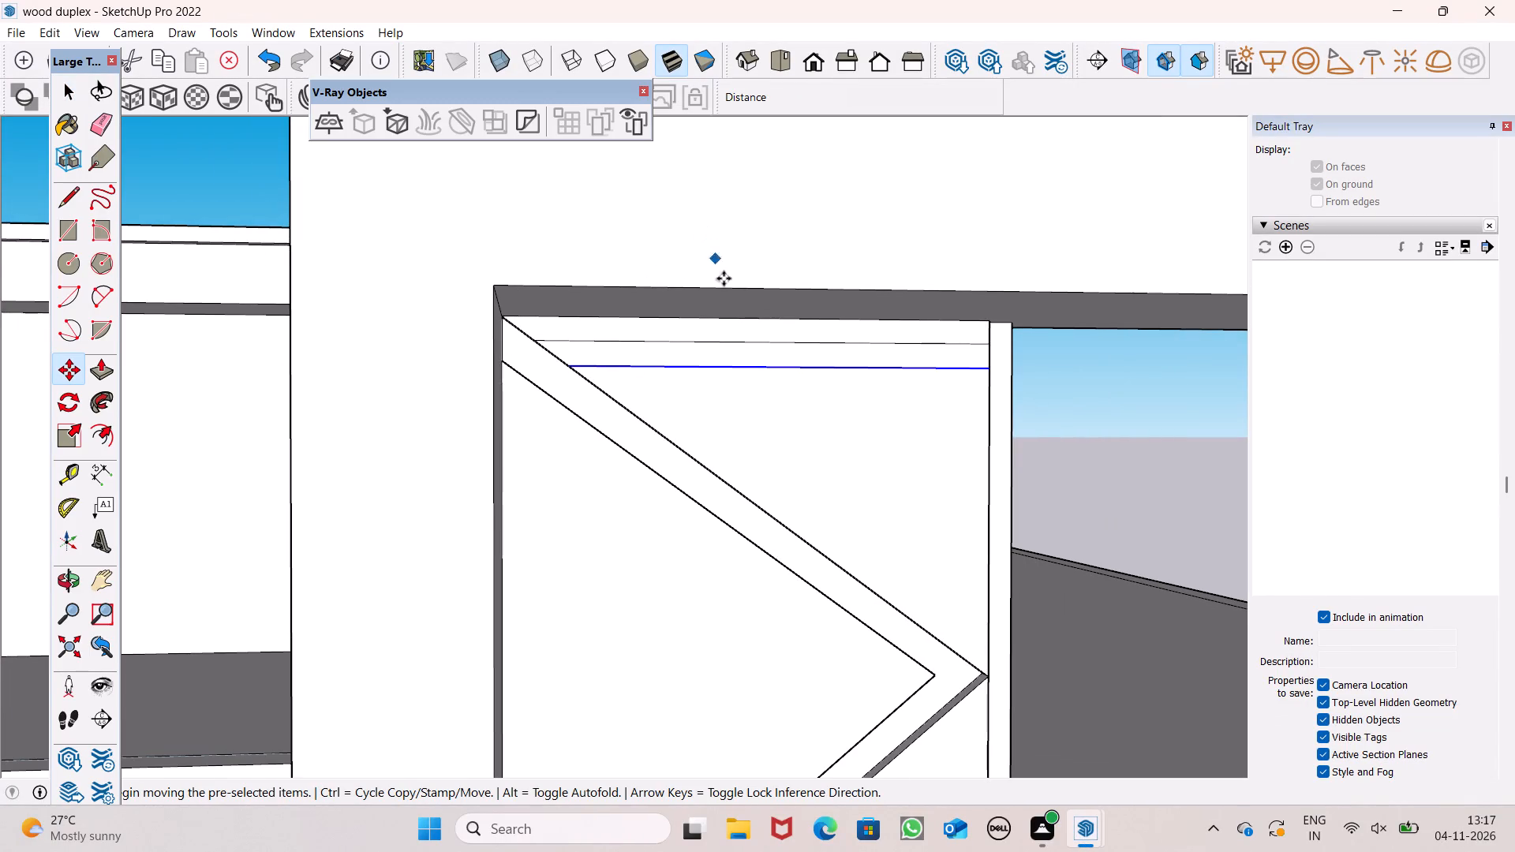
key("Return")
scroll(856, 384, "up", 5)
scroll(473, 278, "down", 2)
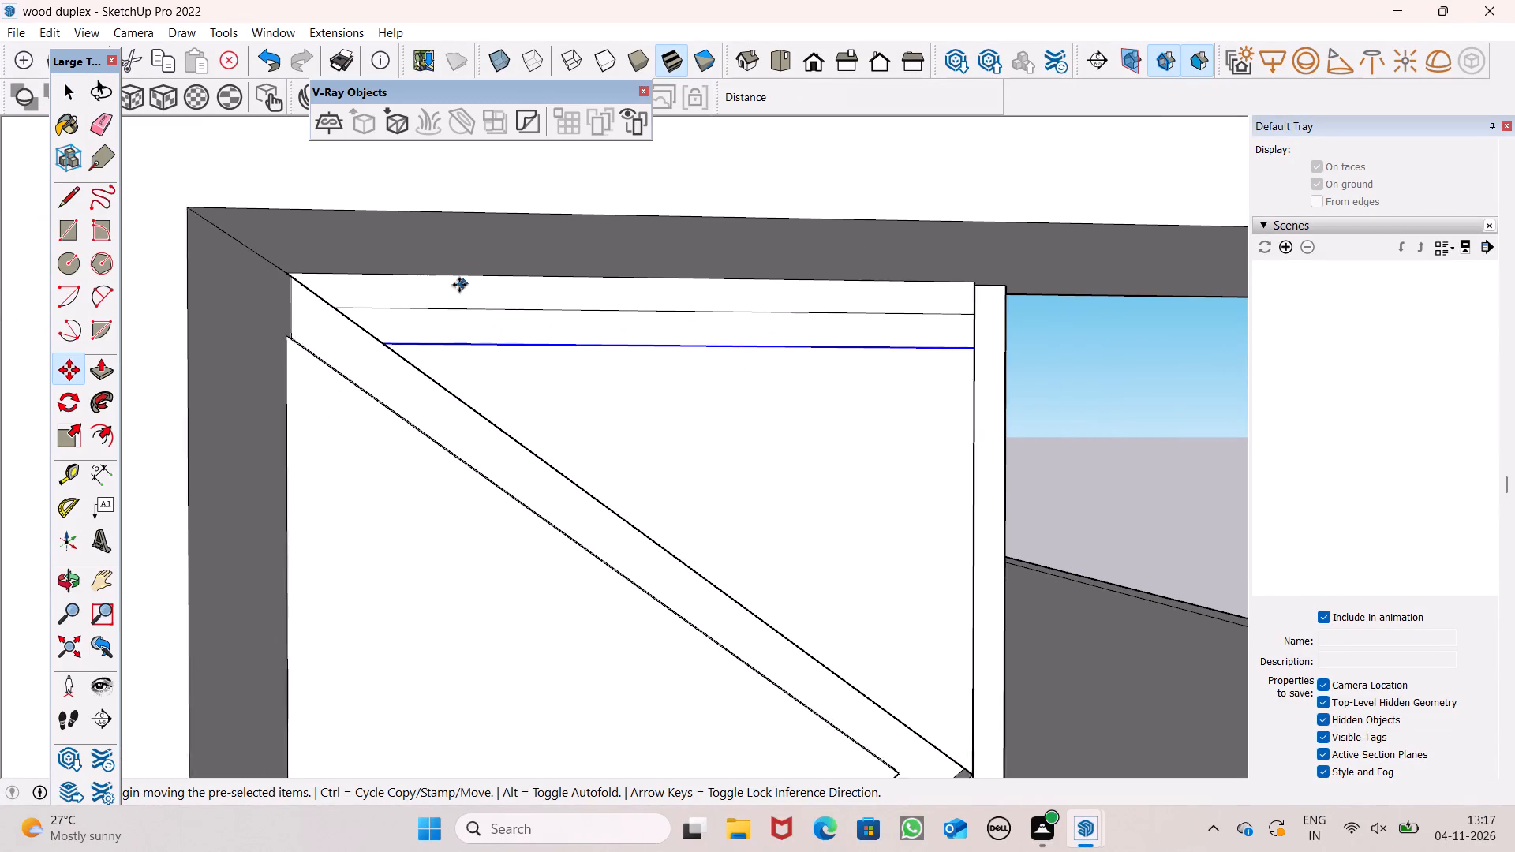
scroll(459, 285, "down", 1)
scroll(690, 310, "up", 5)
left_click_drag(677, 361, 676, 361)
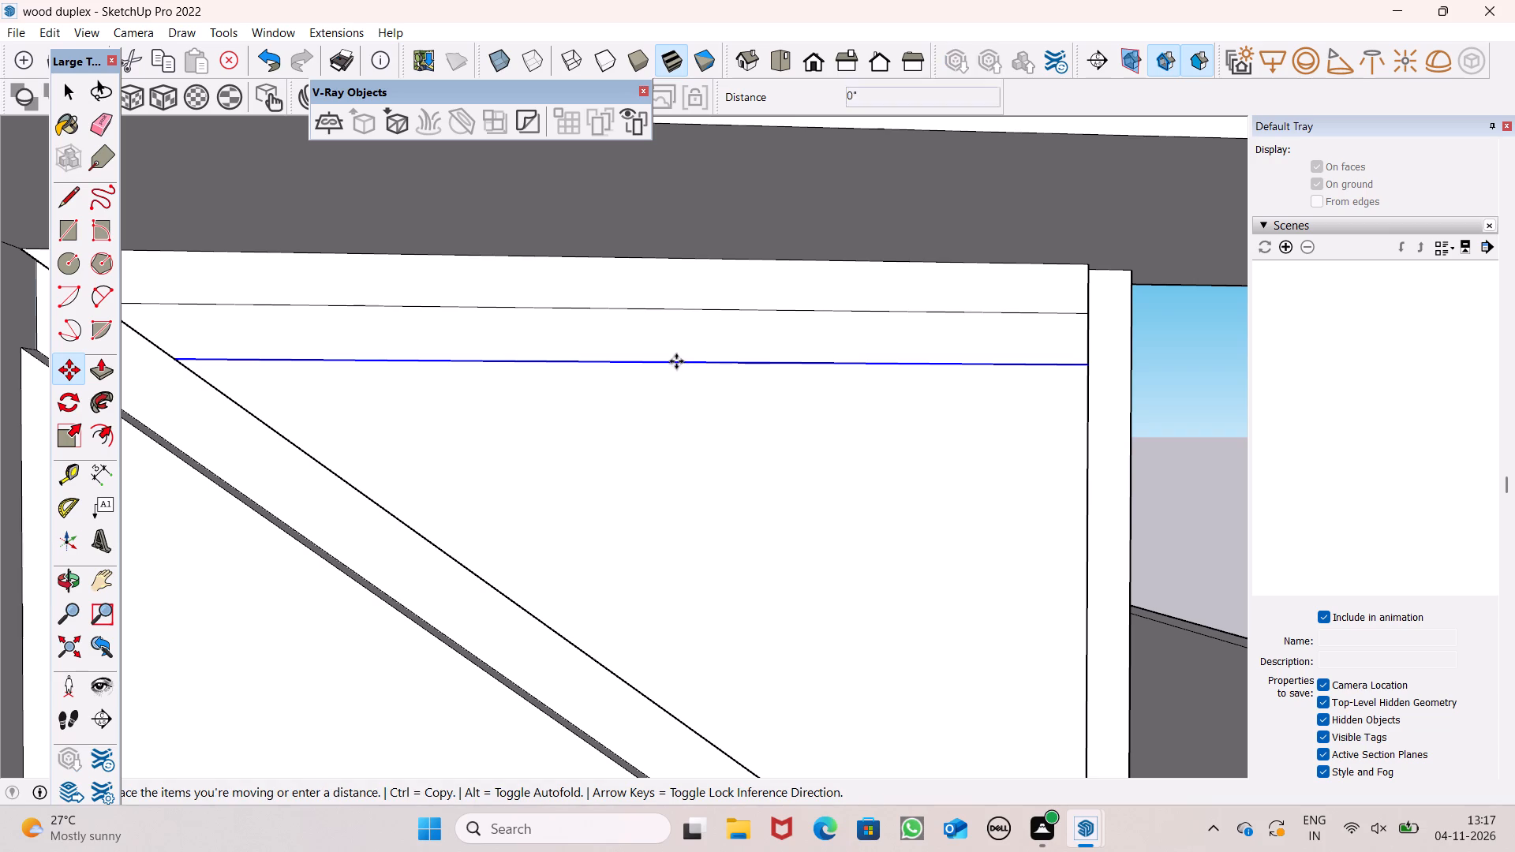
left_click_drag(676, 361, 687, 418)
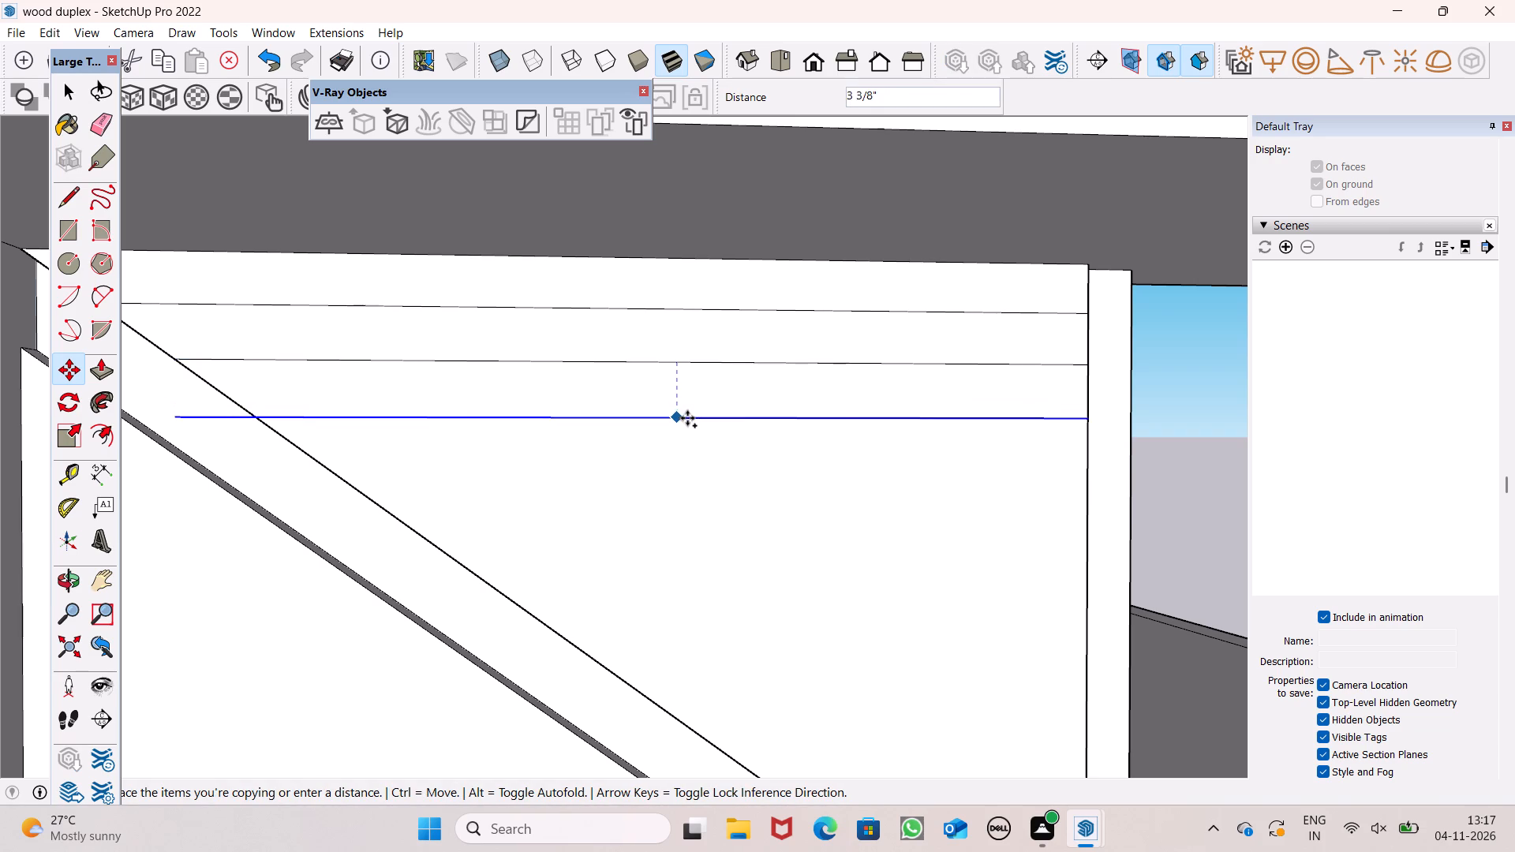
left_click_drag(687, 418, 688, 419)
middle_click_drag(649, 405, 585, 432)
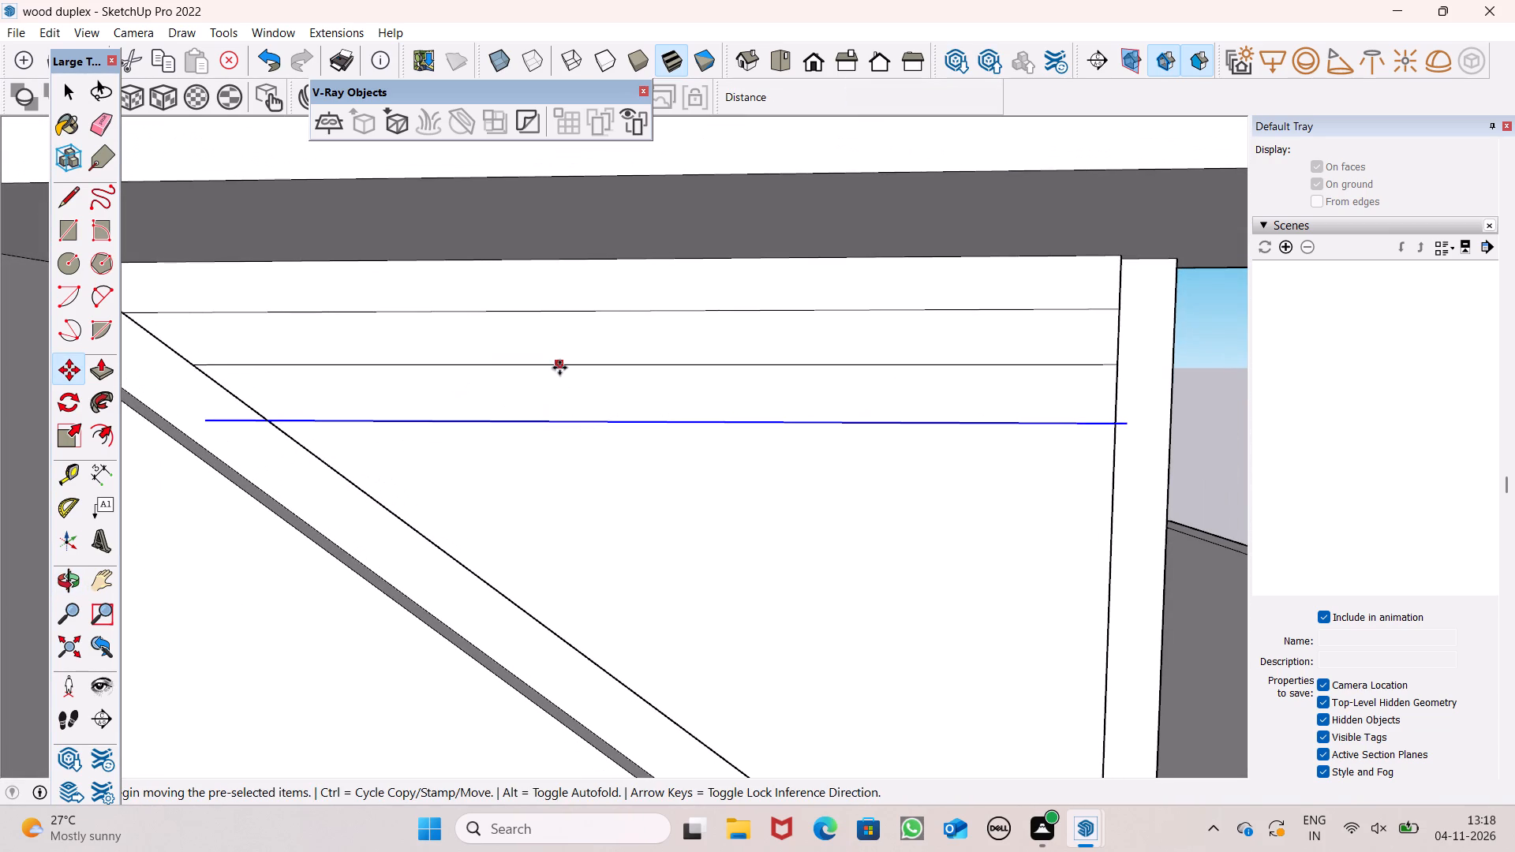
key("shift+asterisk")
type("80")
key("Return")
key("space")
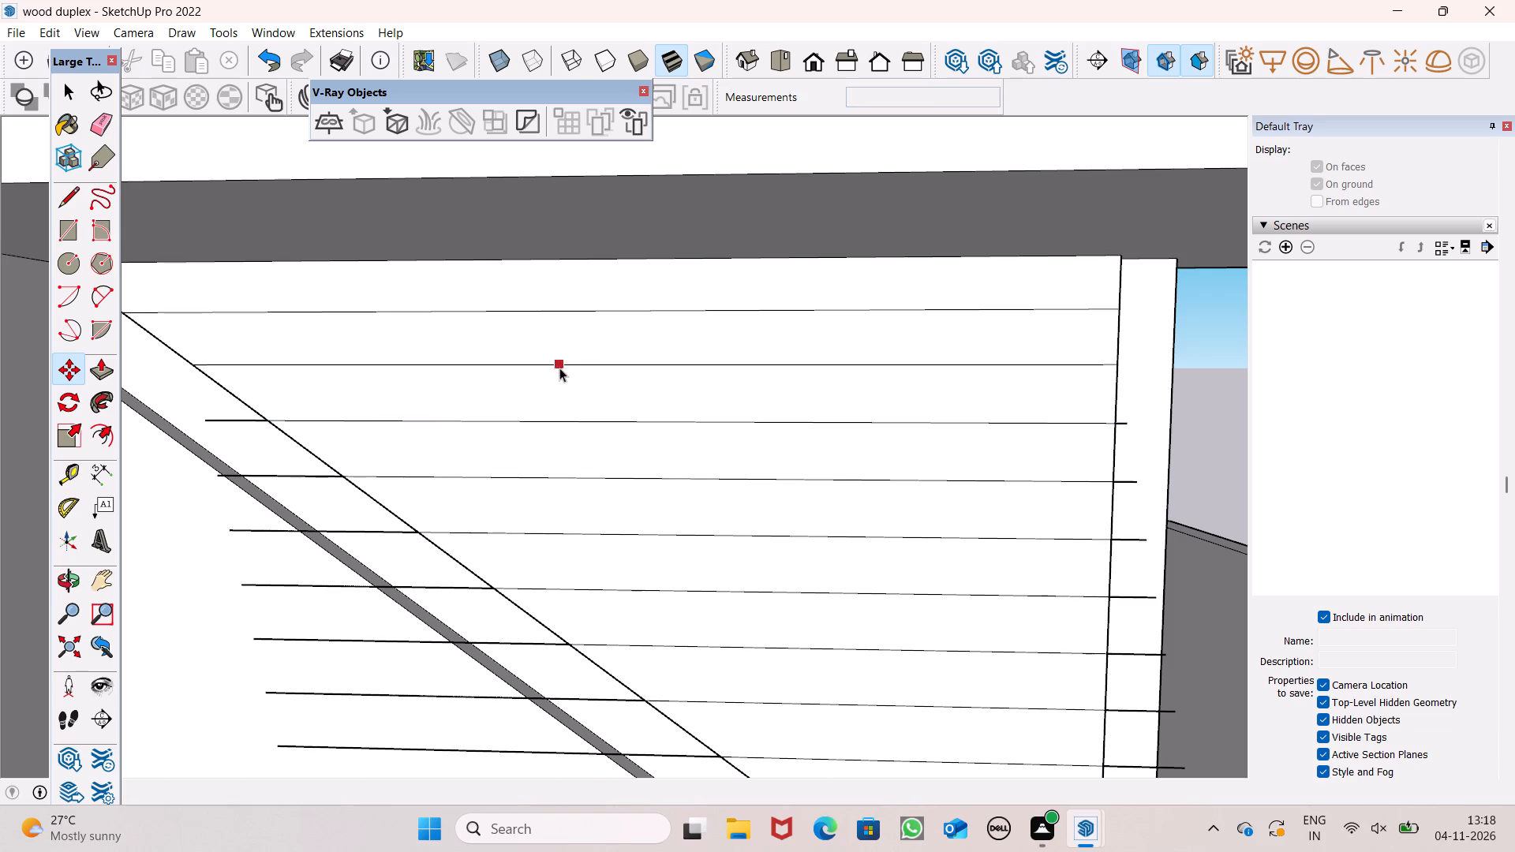
Examine how the arrayed lines run down the full height of the zigzag panel on the facade.
scroll(850, 283, "up", 1)
scroll(849, 282, "down", 5)
scroll(735, 389, "down", 12)
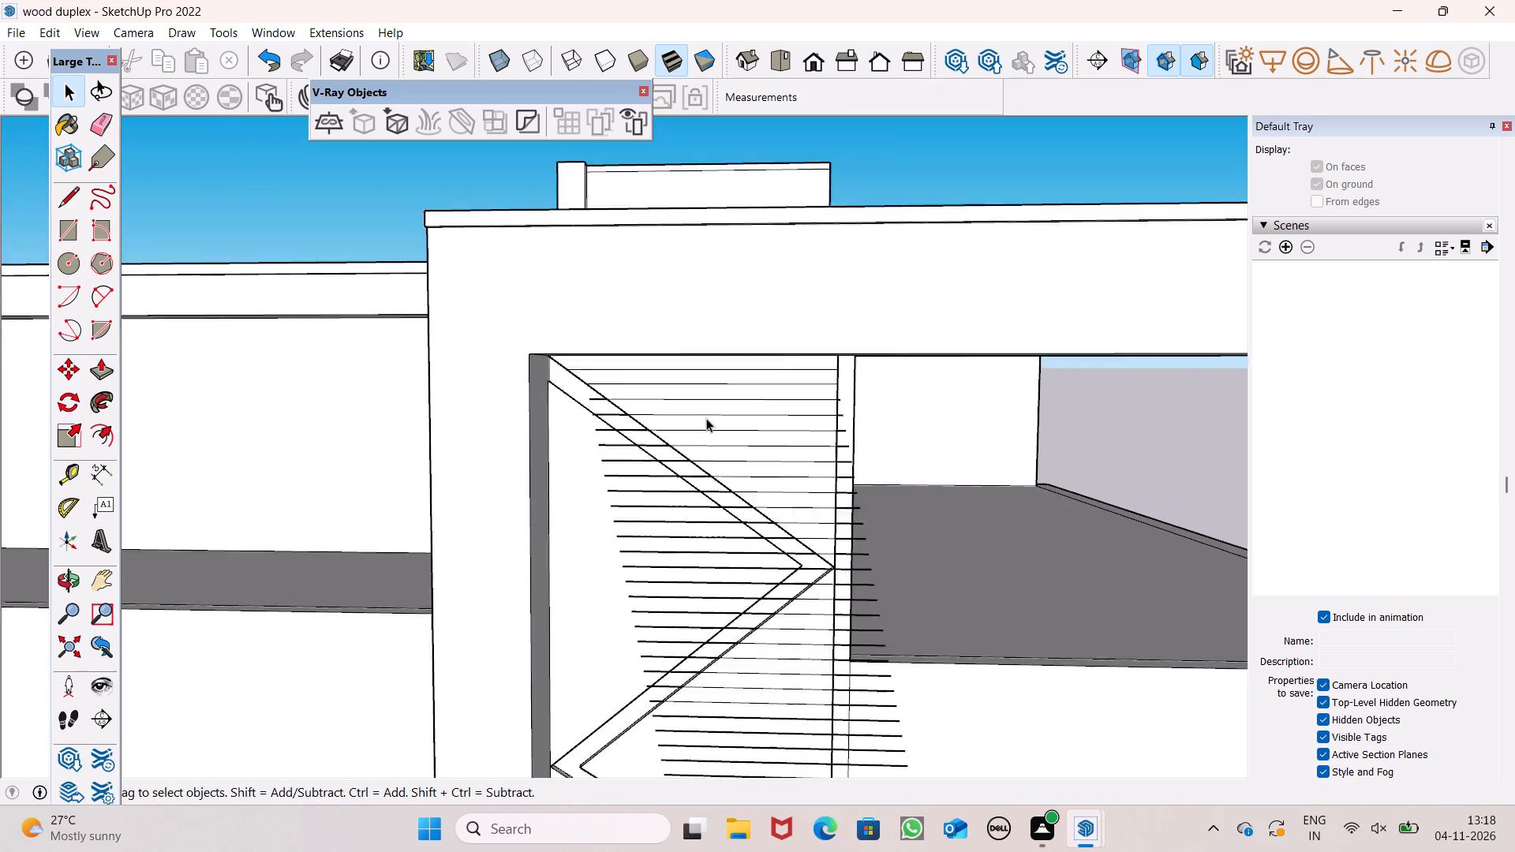
scroll(706, 418, "down", 2)
scroll(706, 418, "up", 1)
scroll(692, 406, "down", 8)
middle_click_drag(660, 527, 724, 469)
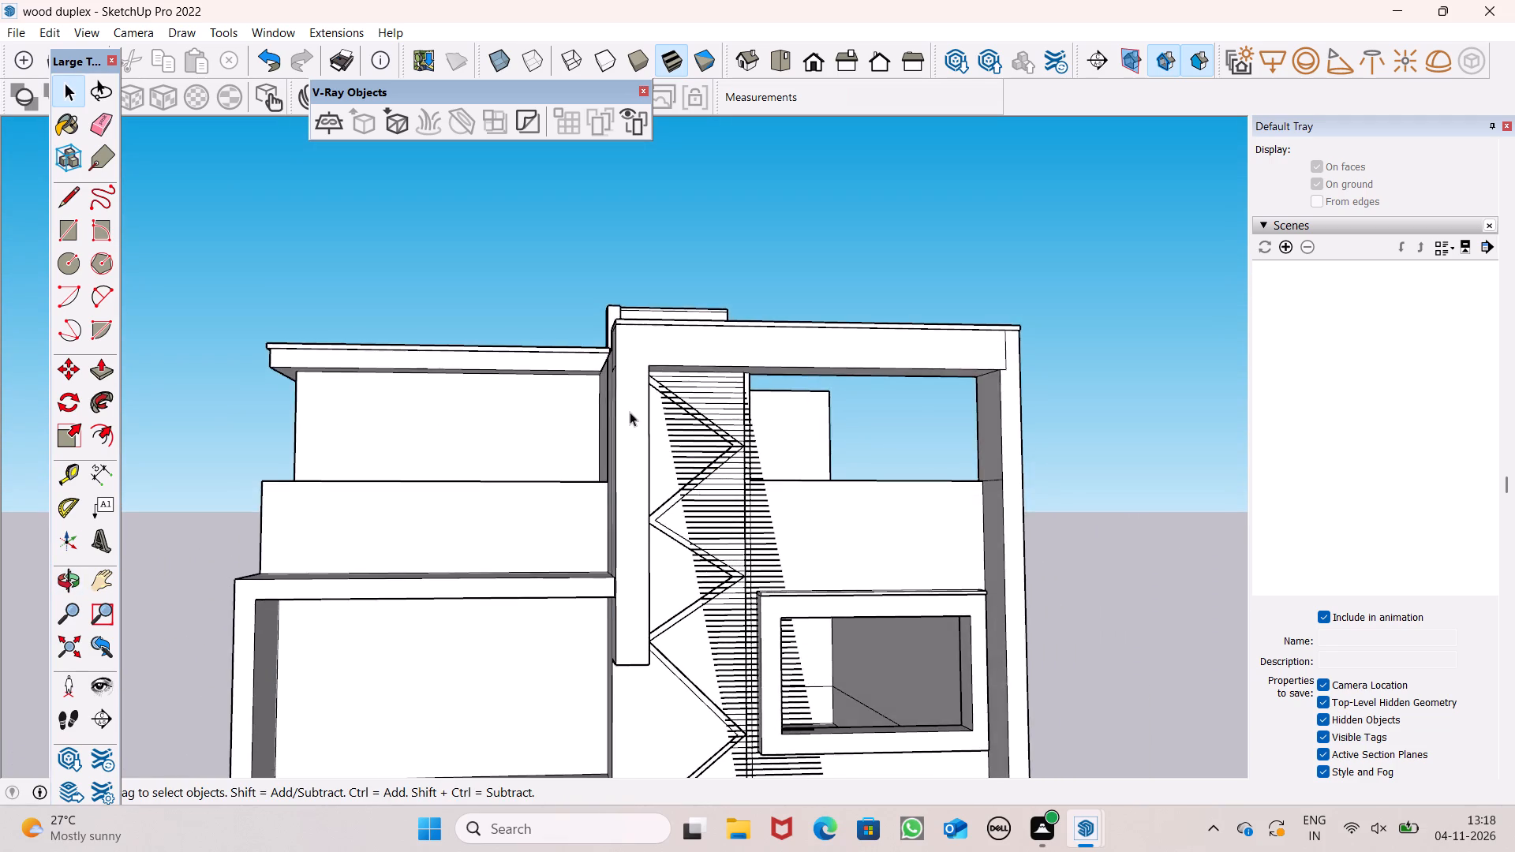
scroll(630, 412, "down", 4)
middle_click_drag(709, 578, 710, 569)
scroll(644, 426, "down", 4)
middle_click_drag(694, 545, 647, 622)
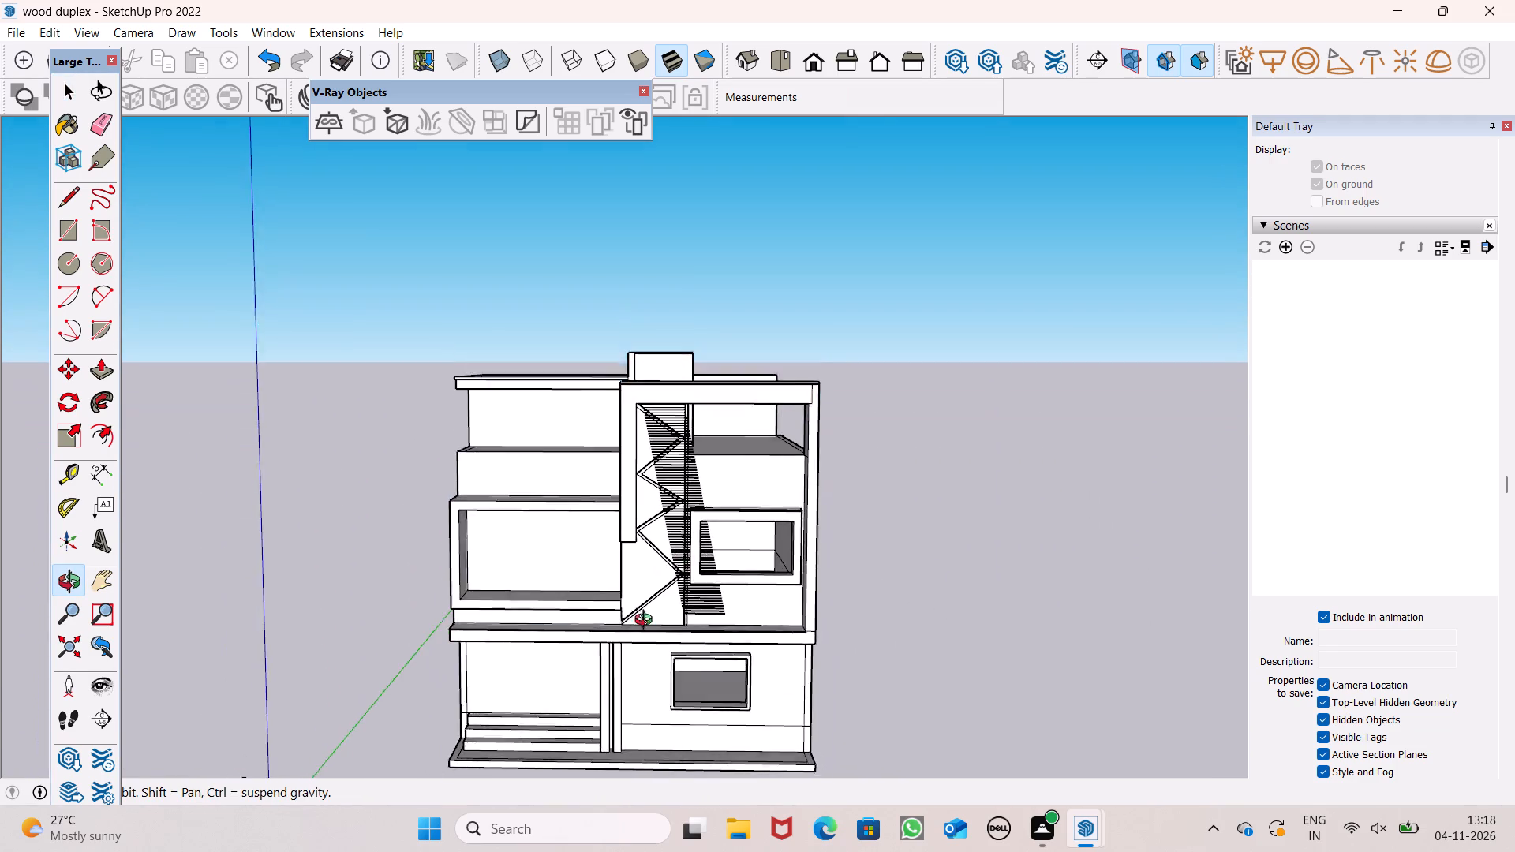
middle_click_drag(647, 622, 652, 622)
scroll(649, 590, "up", 7)
scroll(646, 534, "down", 3)
middle_click_drag(650, 551, 600, 562)
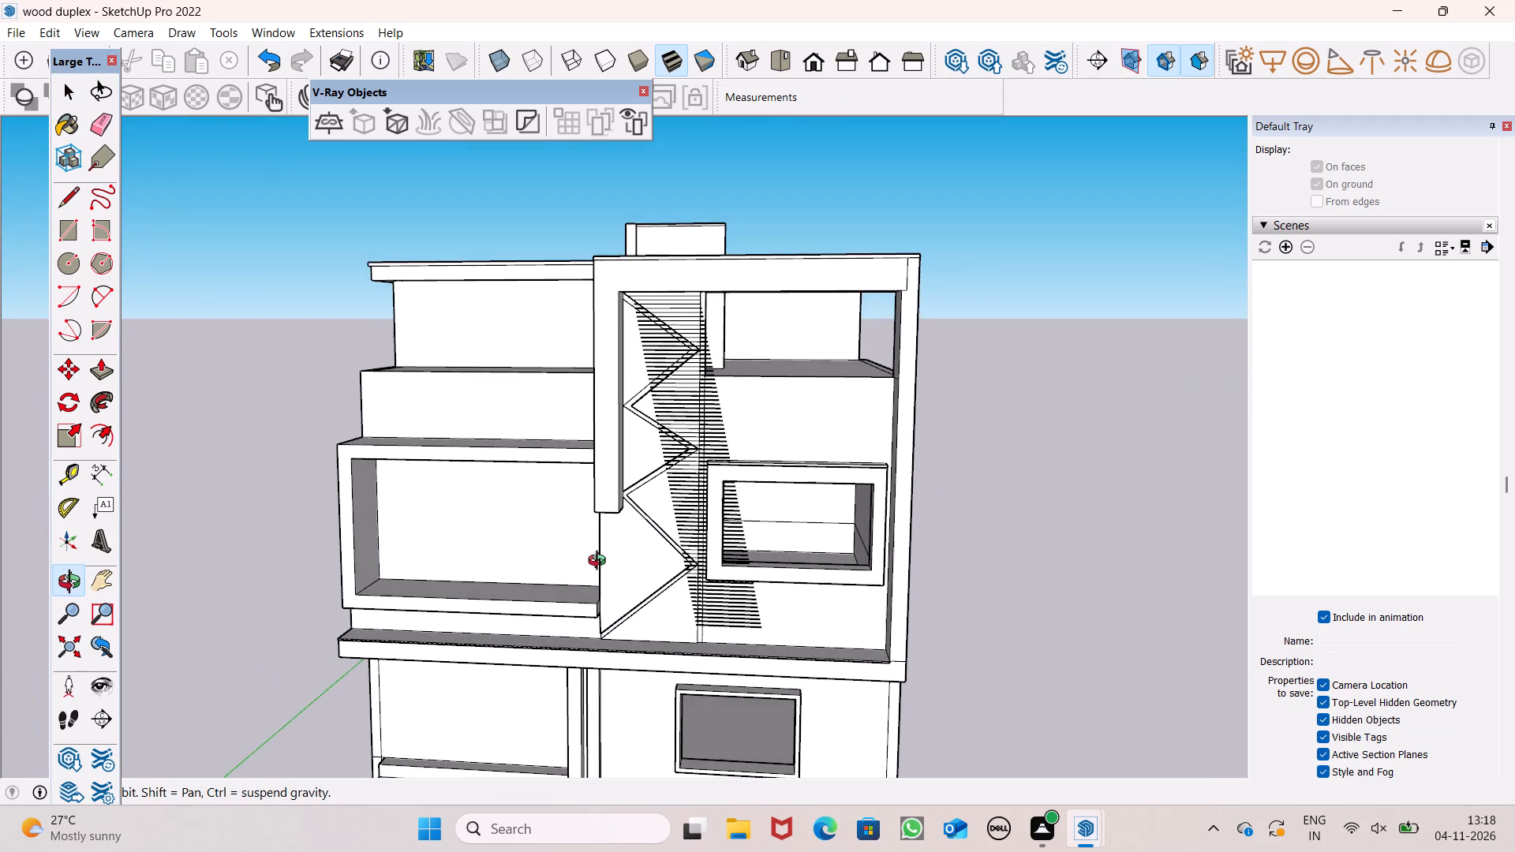
middle_click_drag(600, 562, 627, 551)
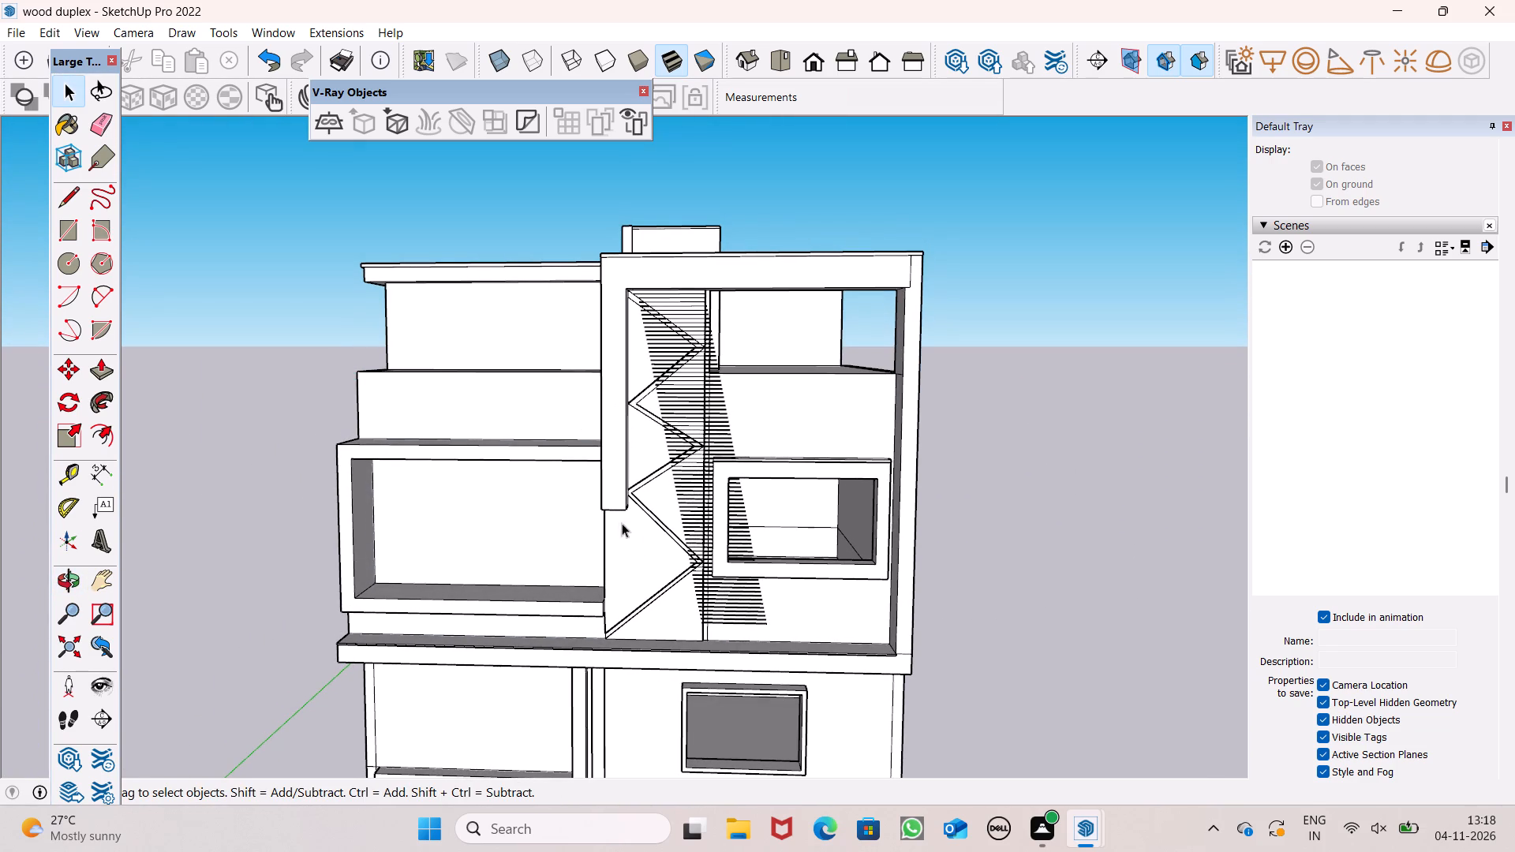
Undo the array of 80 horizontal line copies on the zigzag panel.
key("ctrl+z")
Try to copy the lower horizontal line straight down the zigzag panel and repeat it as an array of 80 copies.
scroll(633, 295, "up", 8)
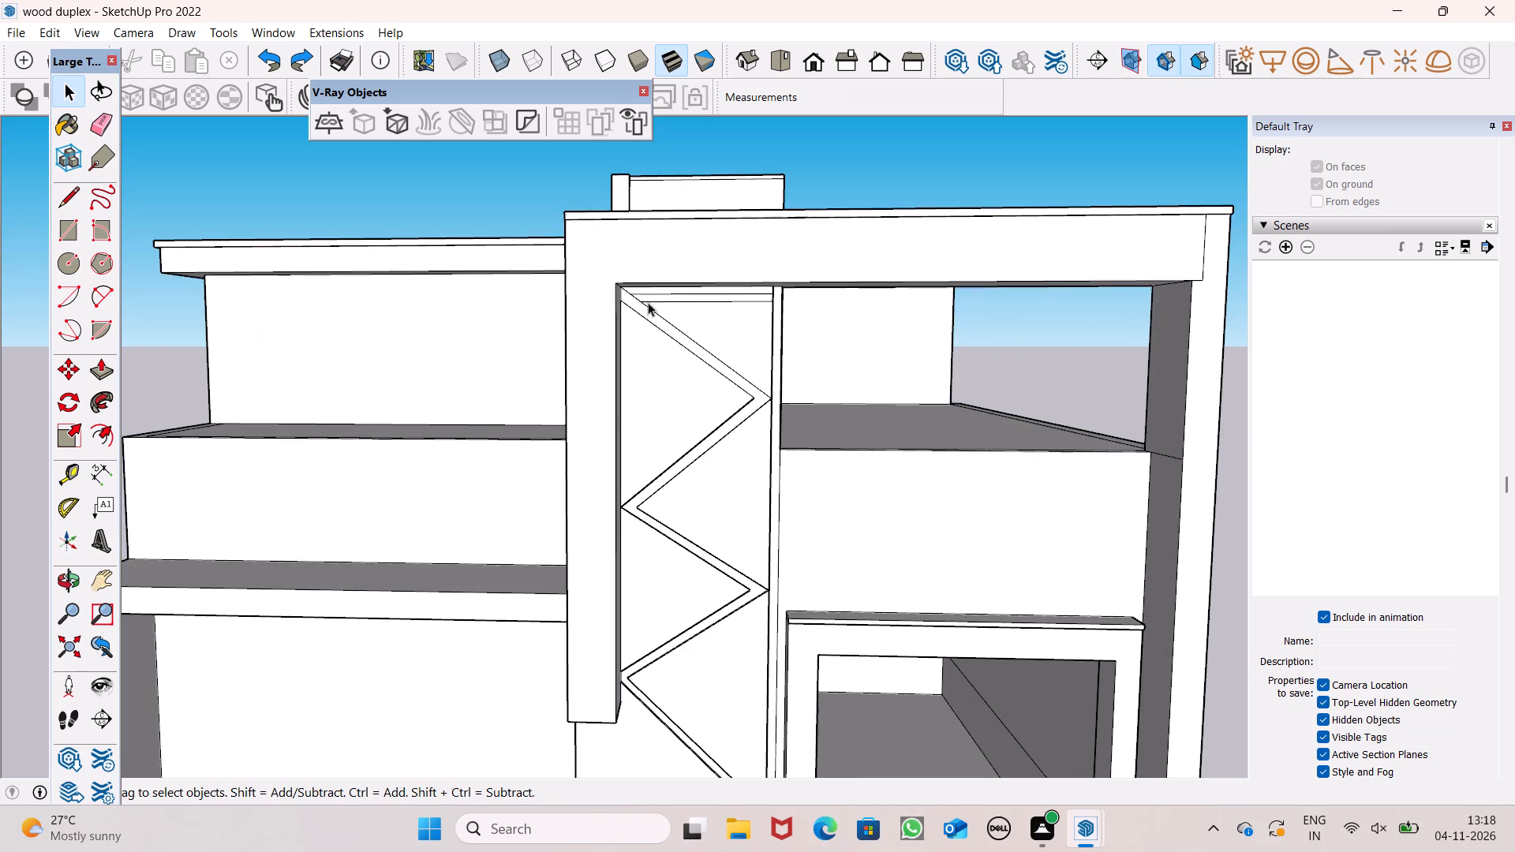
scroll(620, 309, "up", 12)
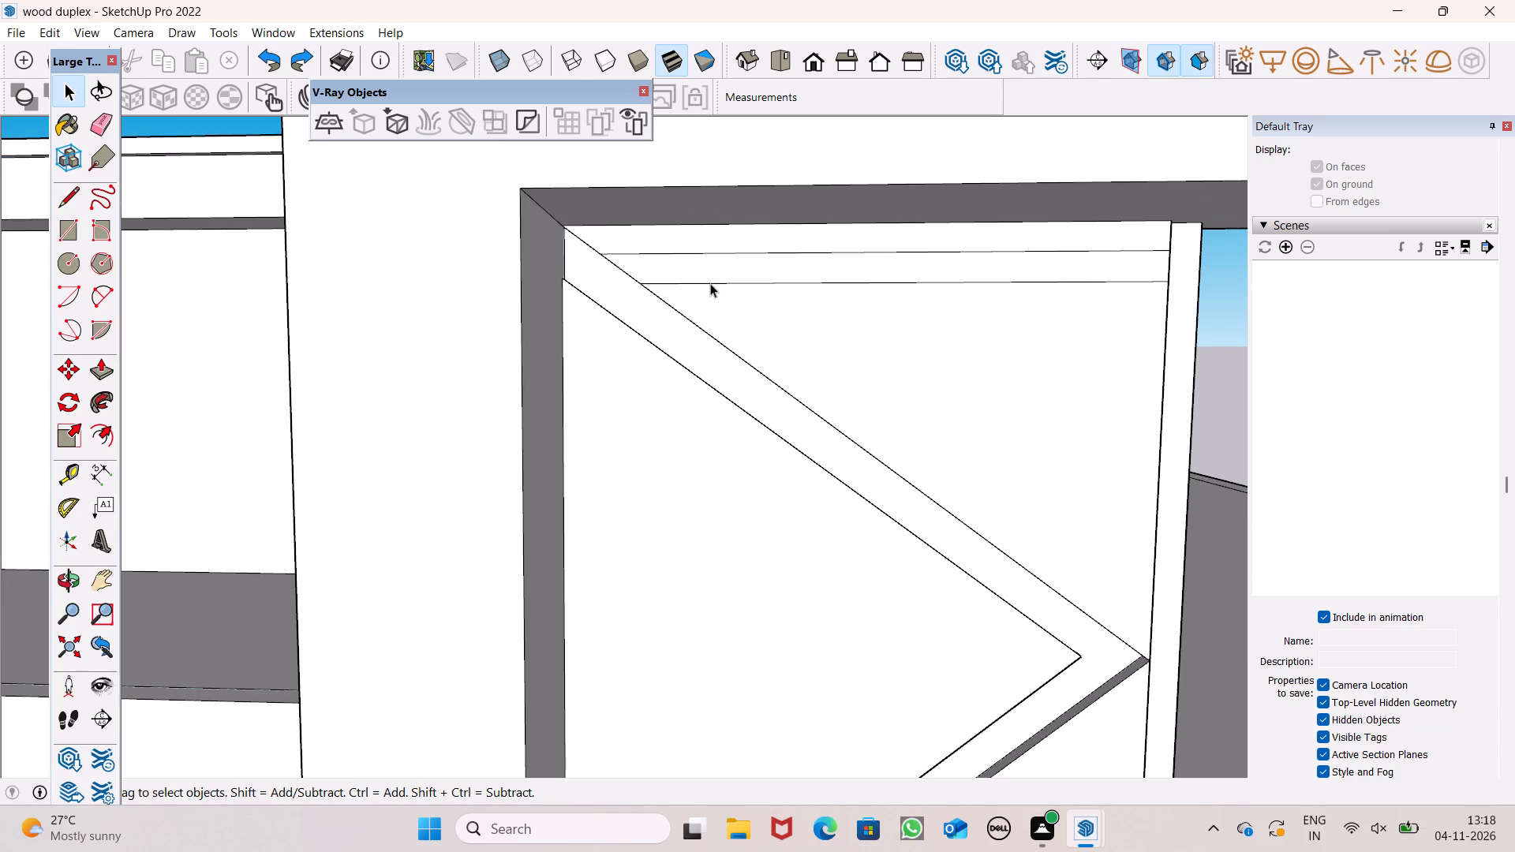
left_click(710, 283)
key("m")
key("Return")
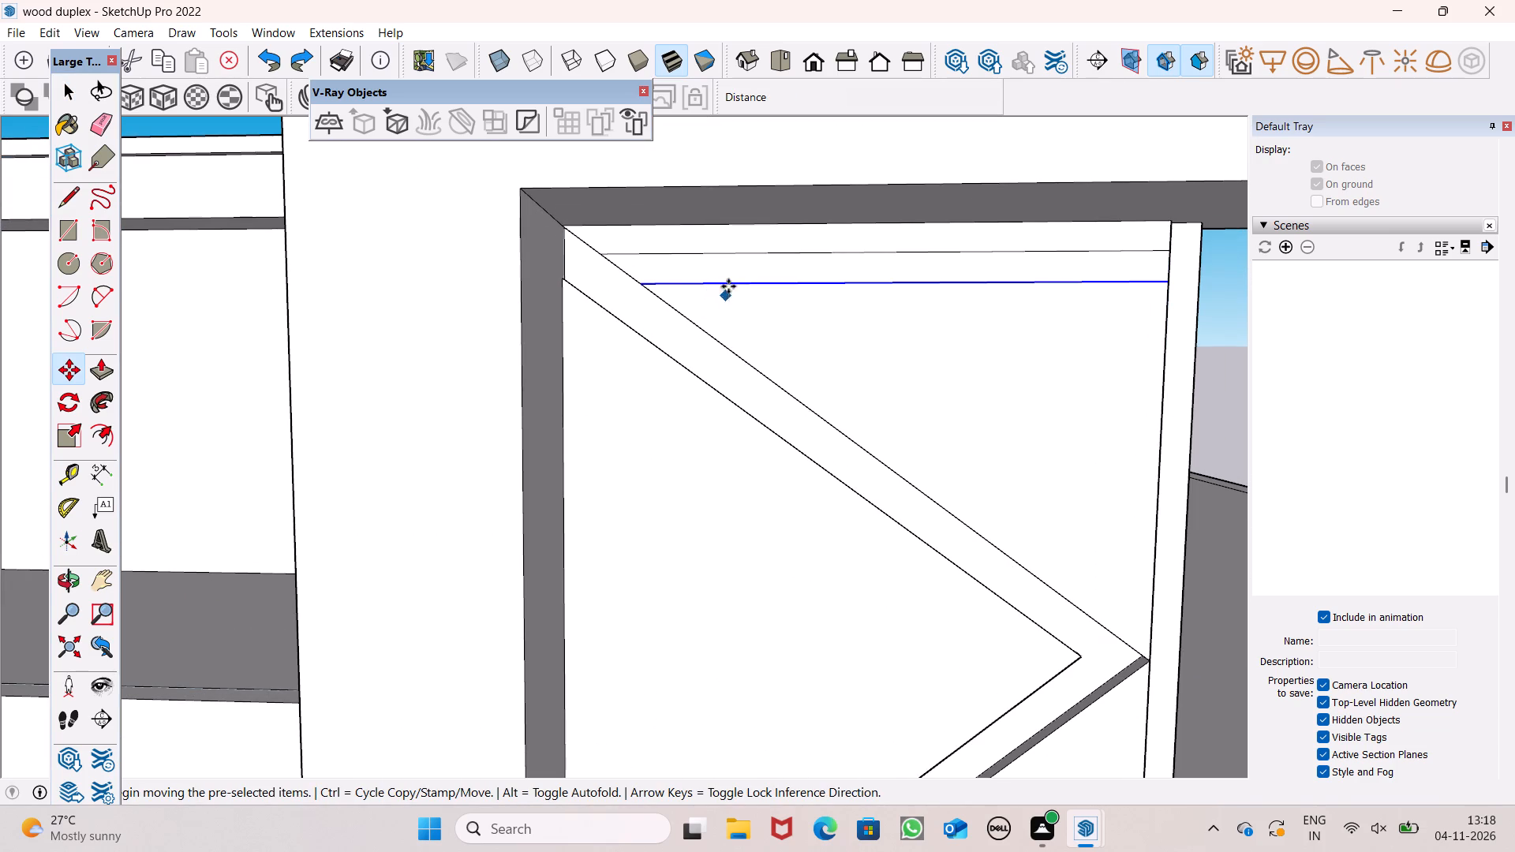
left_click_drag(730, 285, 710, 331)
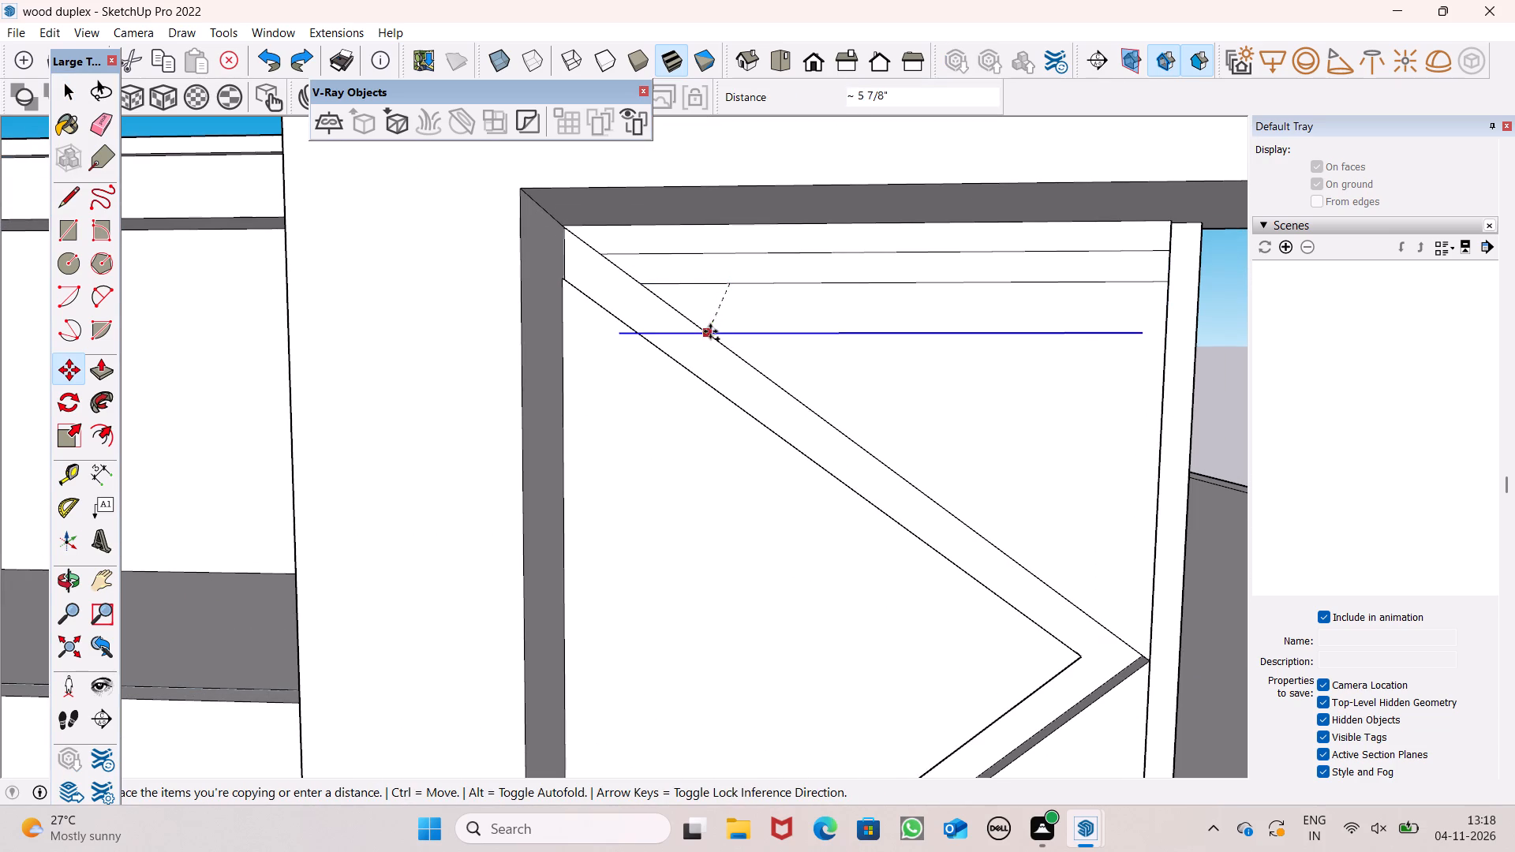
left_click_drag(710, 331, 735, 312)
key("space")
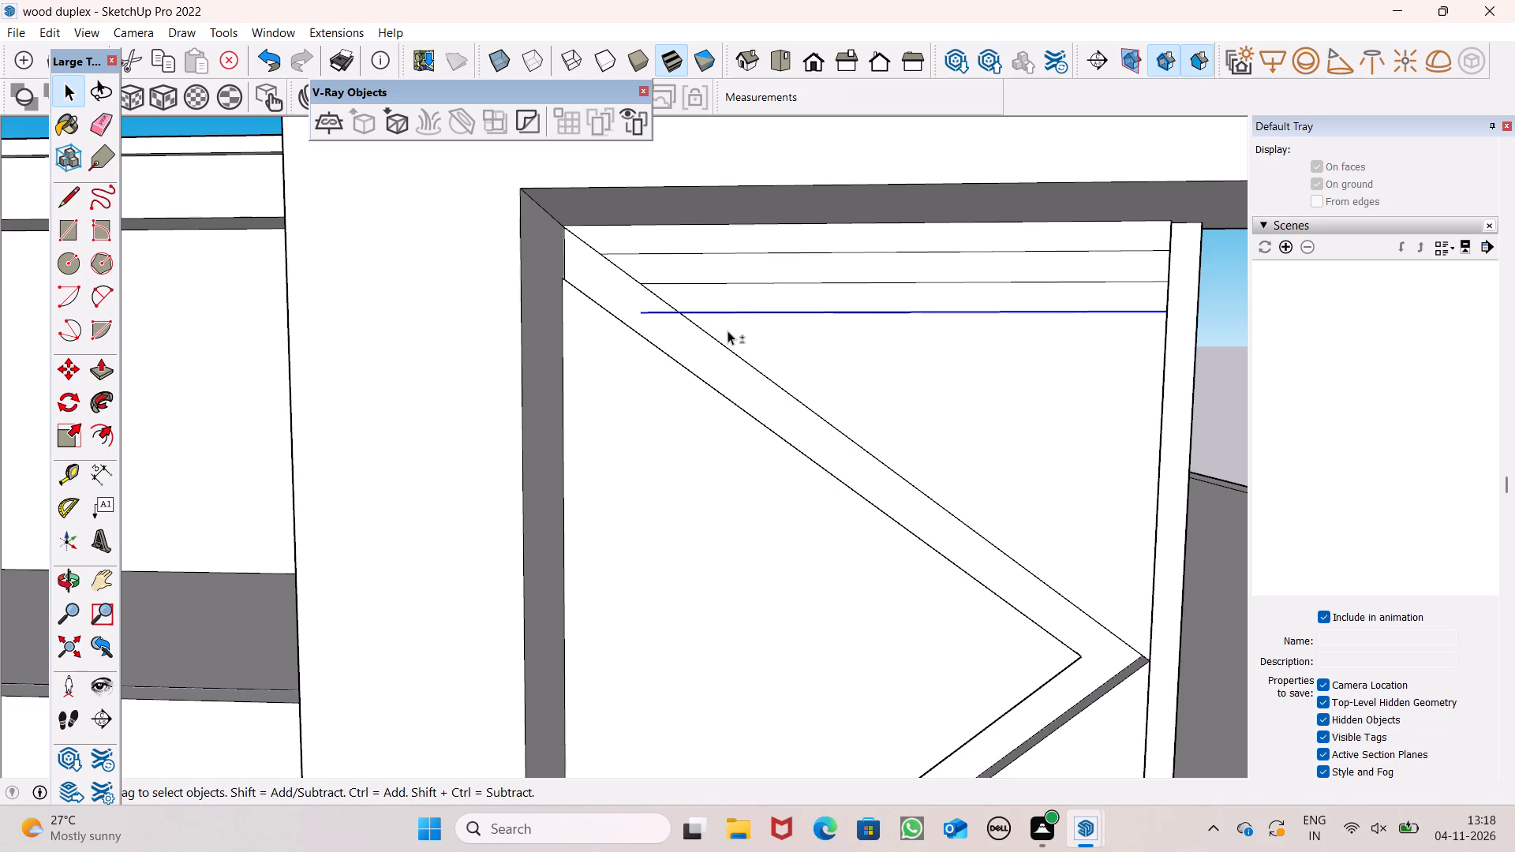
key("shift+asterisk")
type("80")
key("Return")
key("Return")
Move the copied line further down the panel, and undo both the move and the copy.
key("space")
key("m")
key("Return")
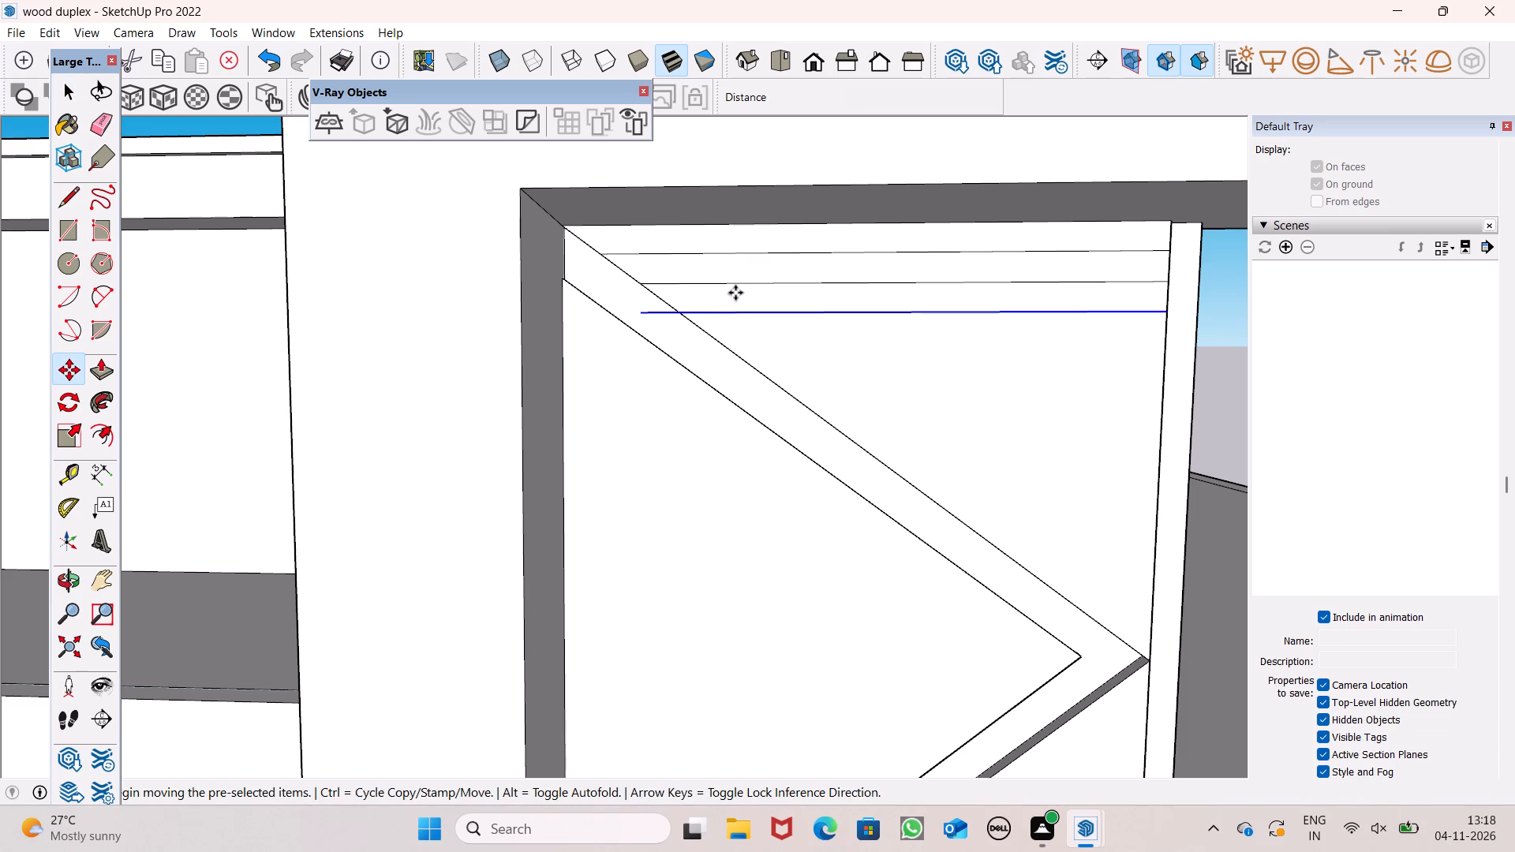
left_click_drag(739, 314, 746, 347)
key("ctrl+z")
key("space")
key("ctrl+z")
Delete the lower of the two horizontal lines at the top of the zigzag panel.
left_click(711, 282)
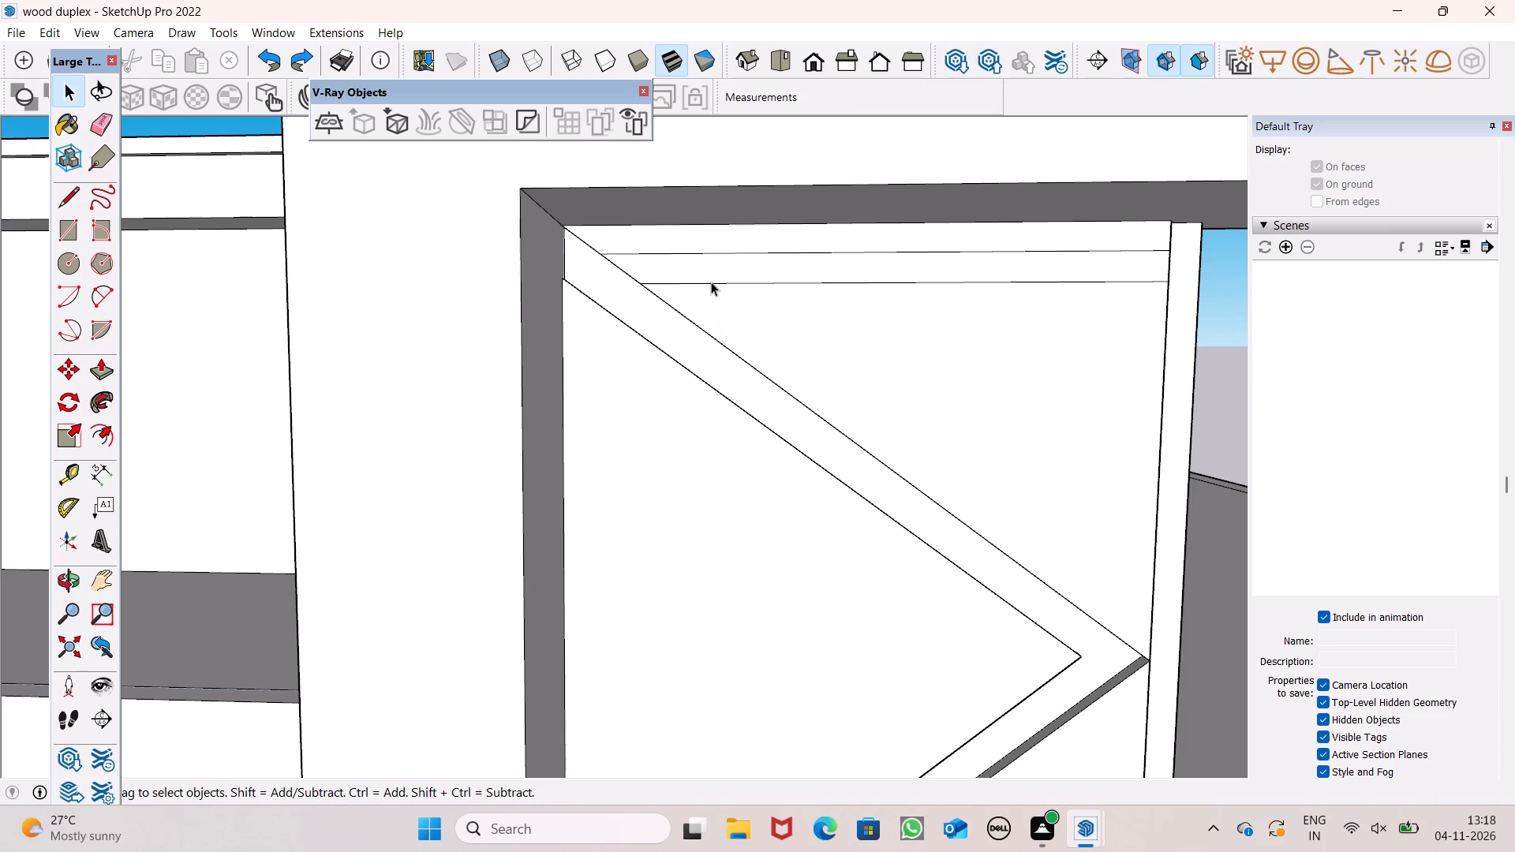
type("m\\")
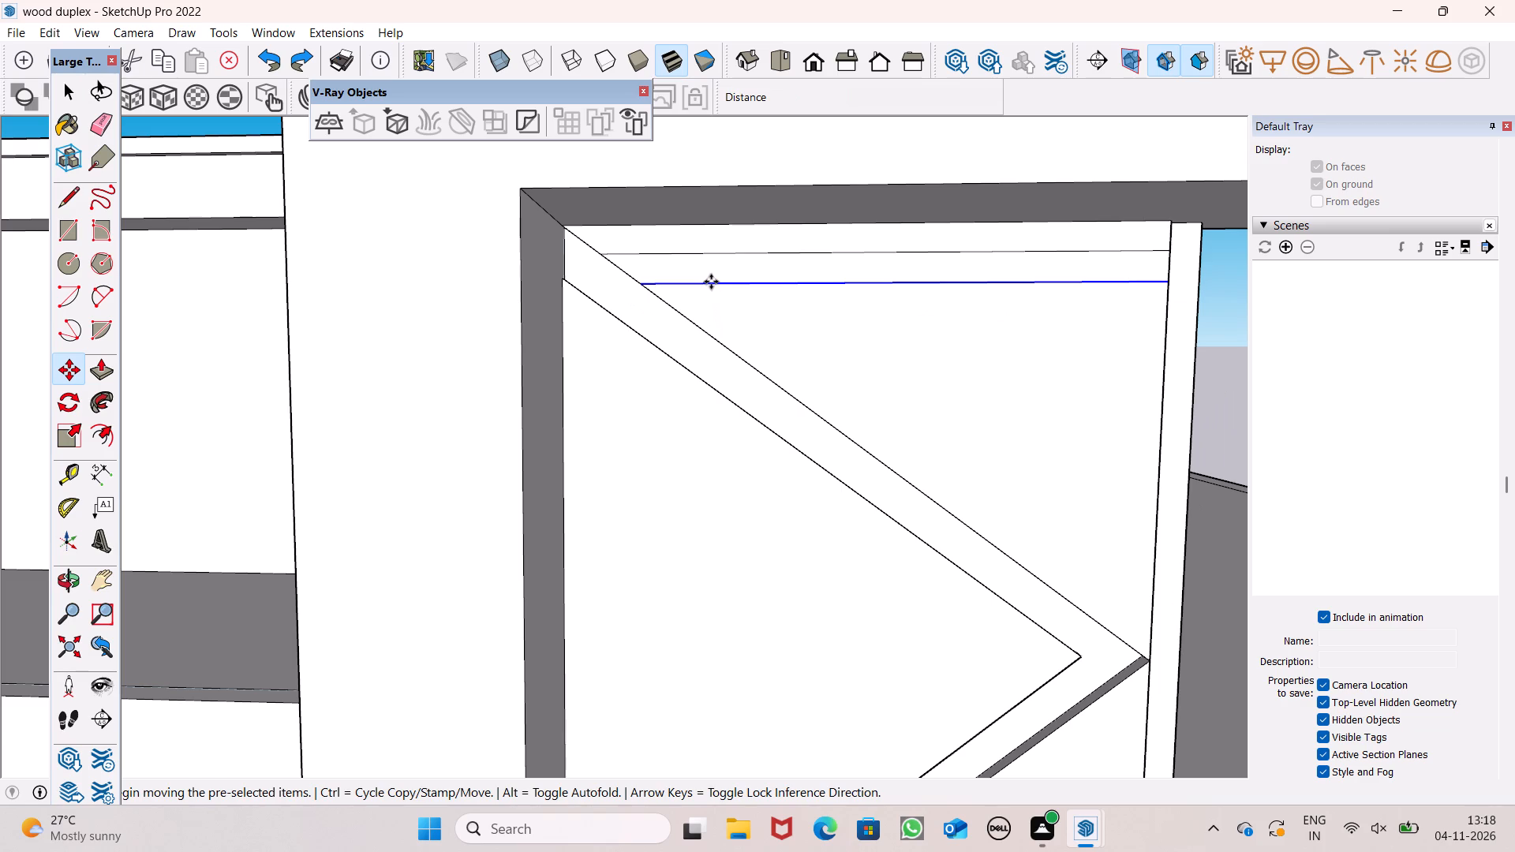
key("BackSpace")
key("Delete")
key("space")
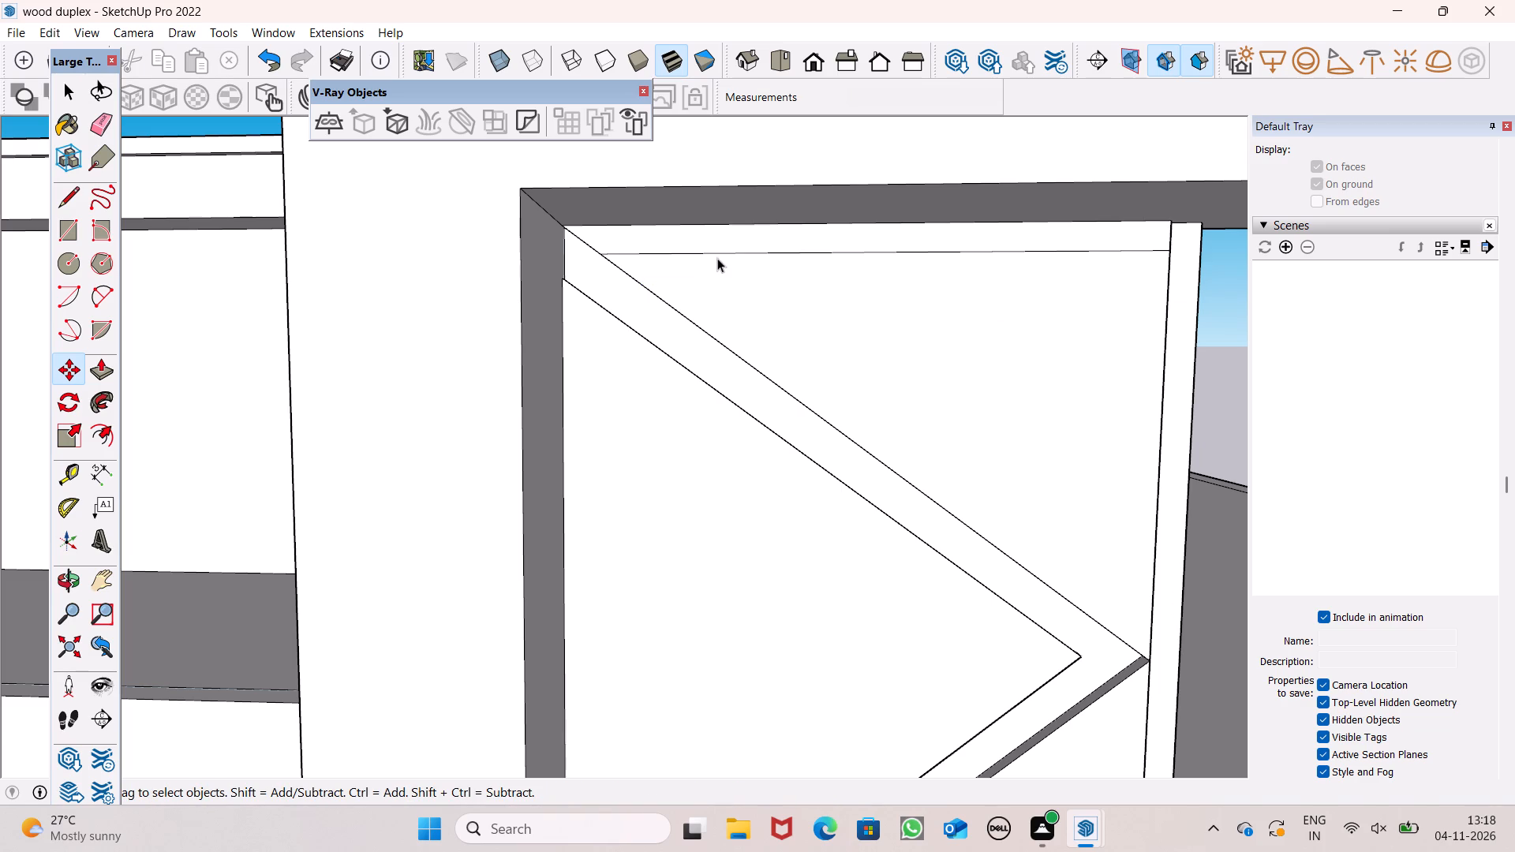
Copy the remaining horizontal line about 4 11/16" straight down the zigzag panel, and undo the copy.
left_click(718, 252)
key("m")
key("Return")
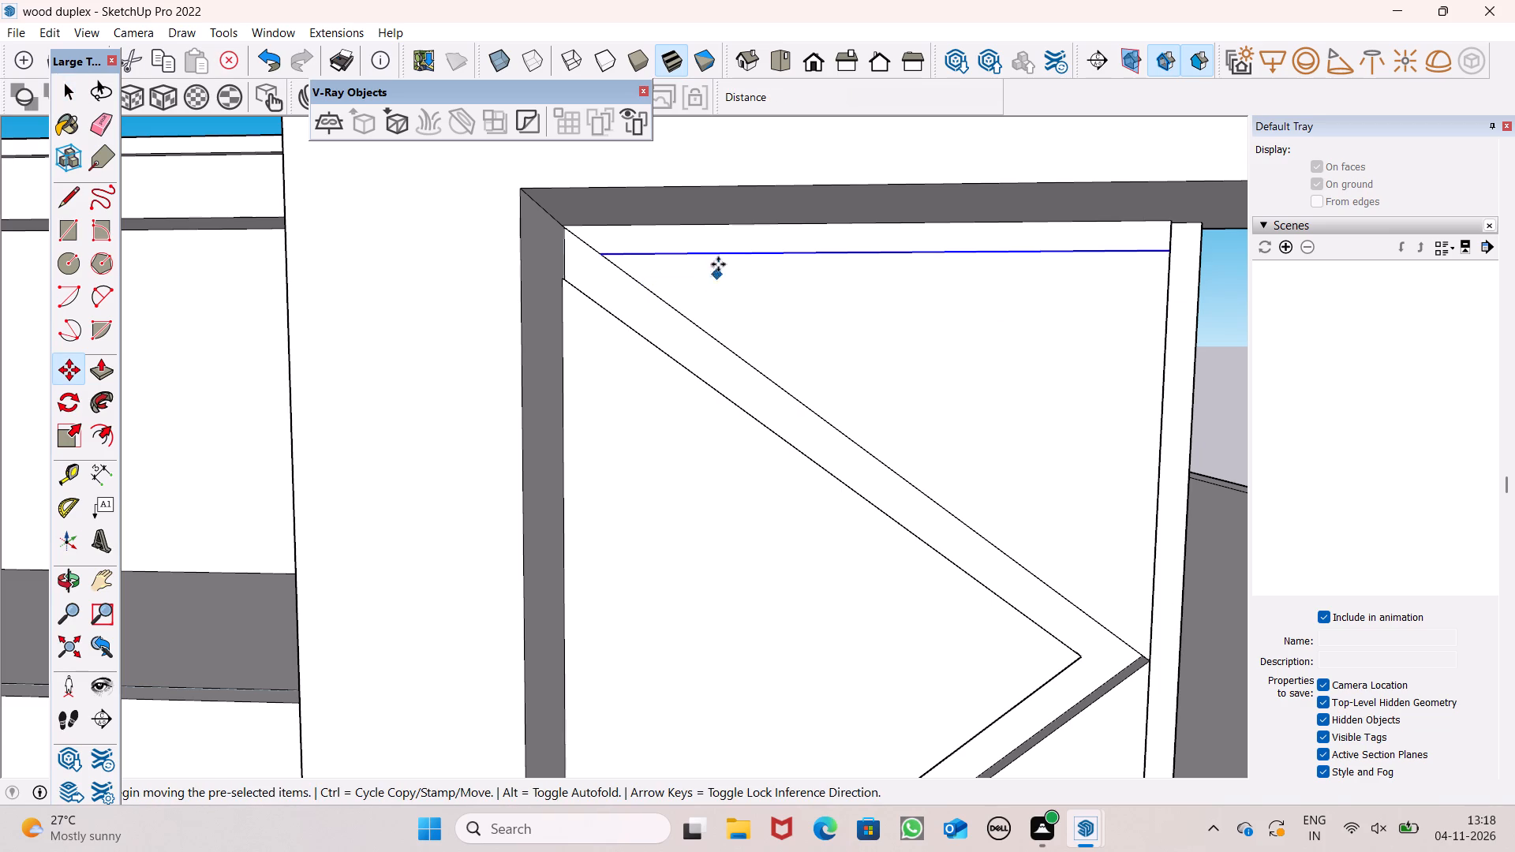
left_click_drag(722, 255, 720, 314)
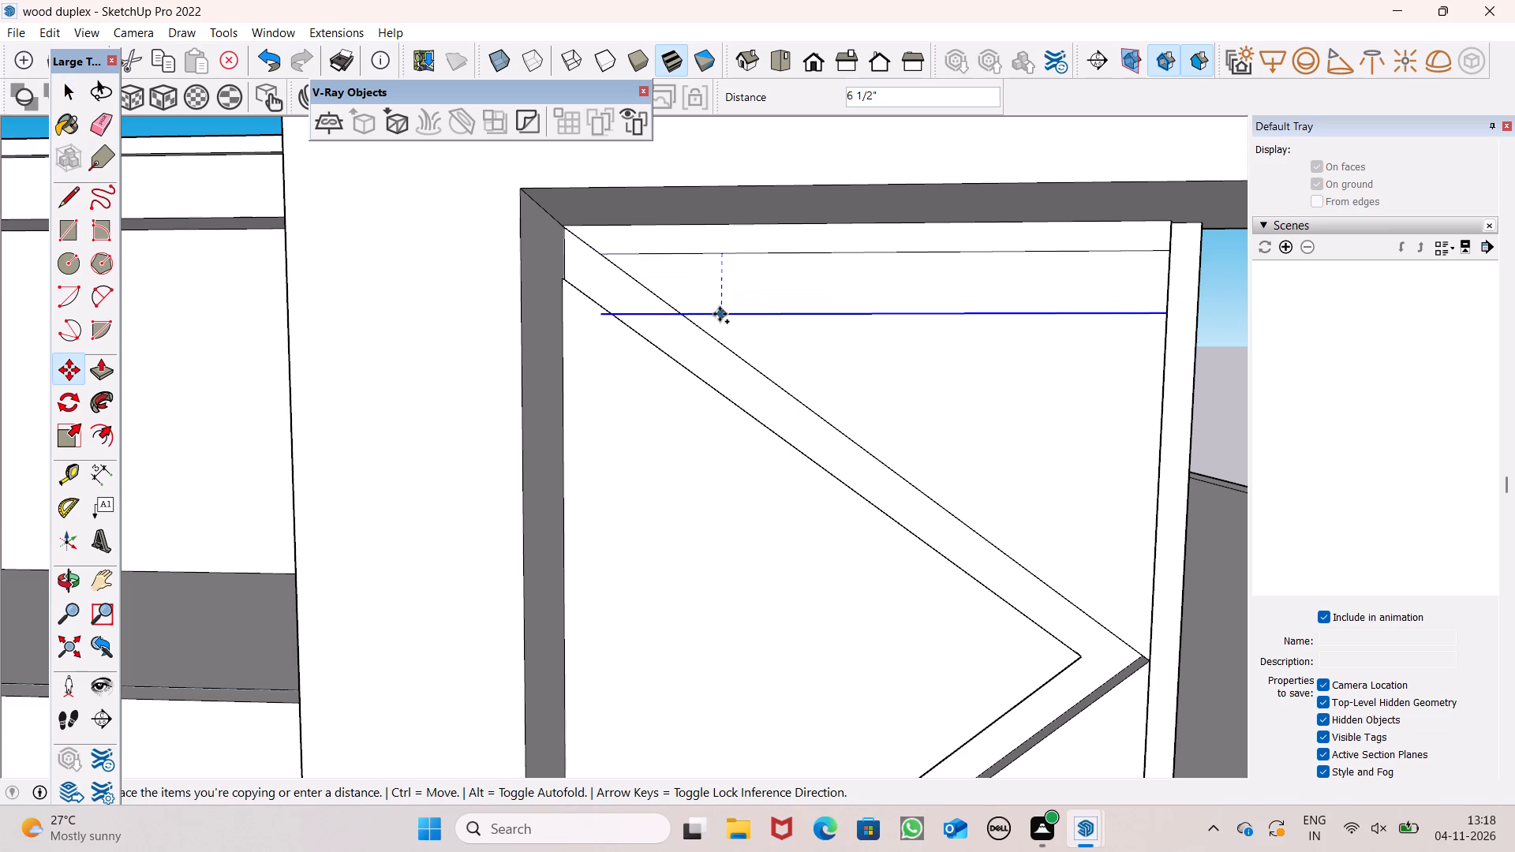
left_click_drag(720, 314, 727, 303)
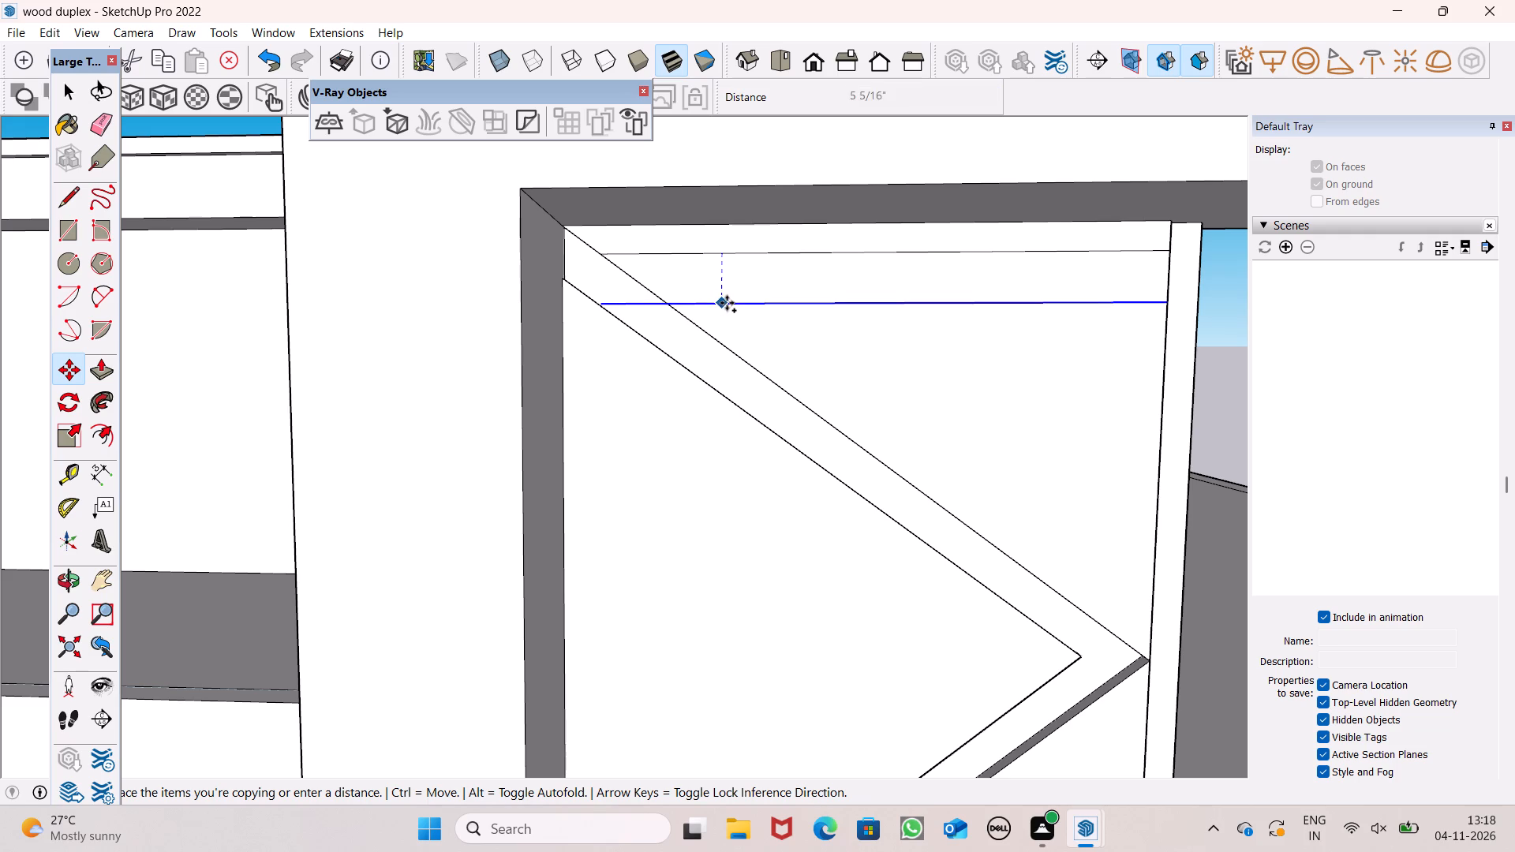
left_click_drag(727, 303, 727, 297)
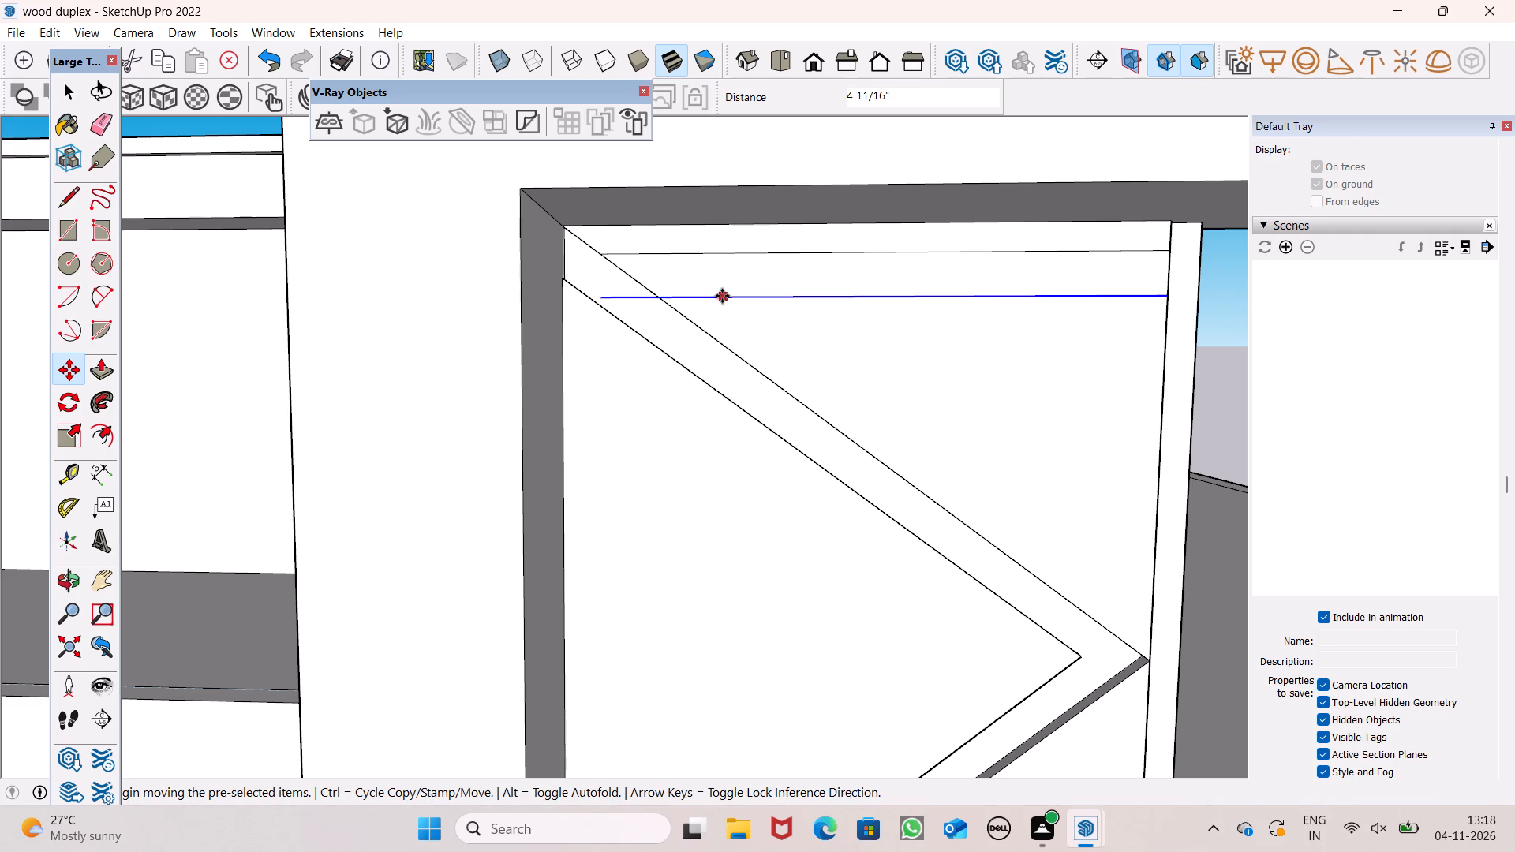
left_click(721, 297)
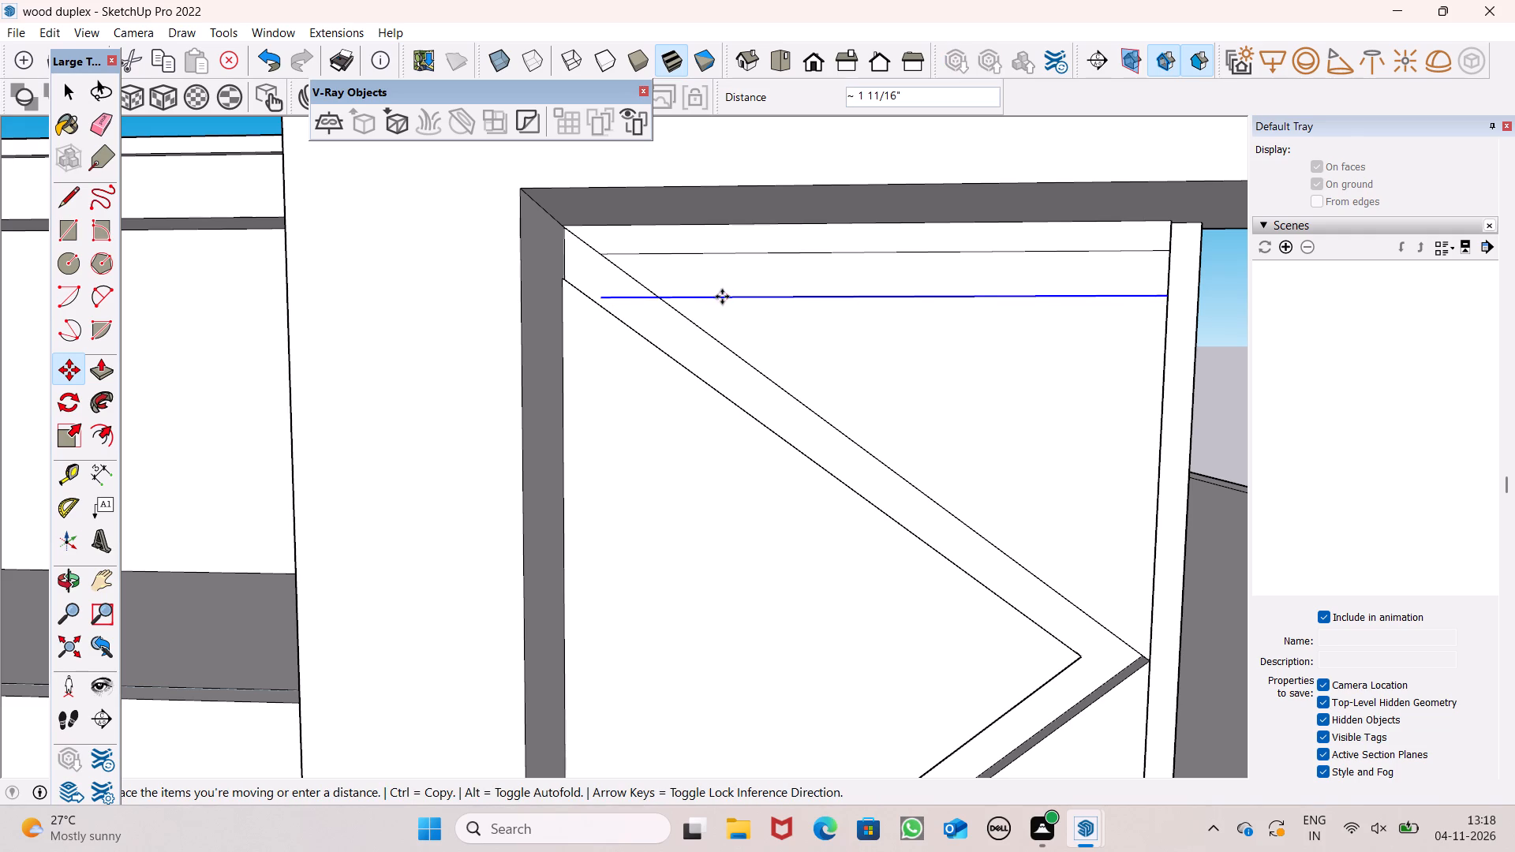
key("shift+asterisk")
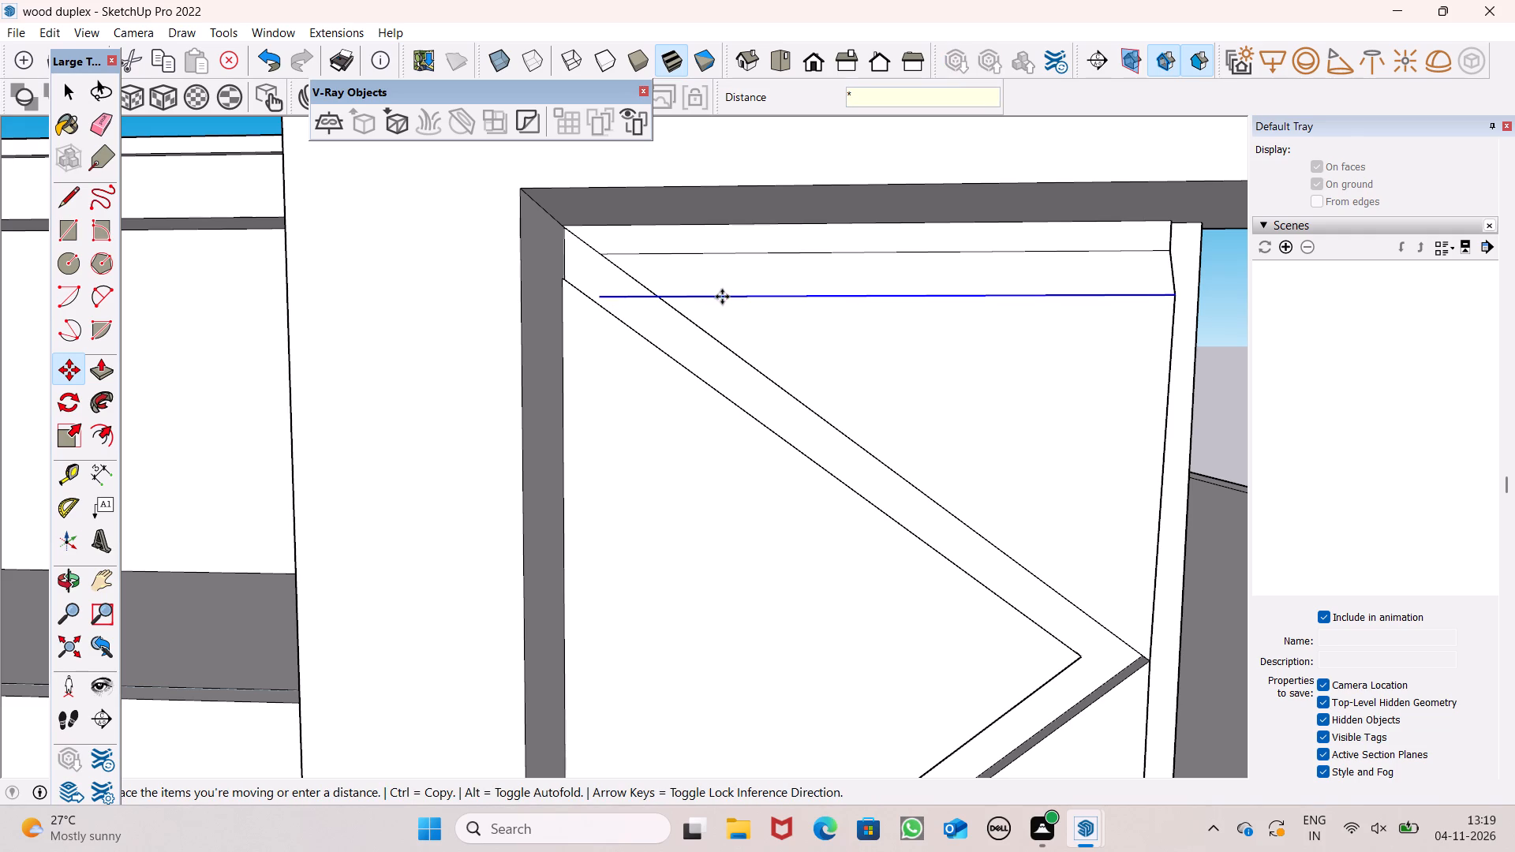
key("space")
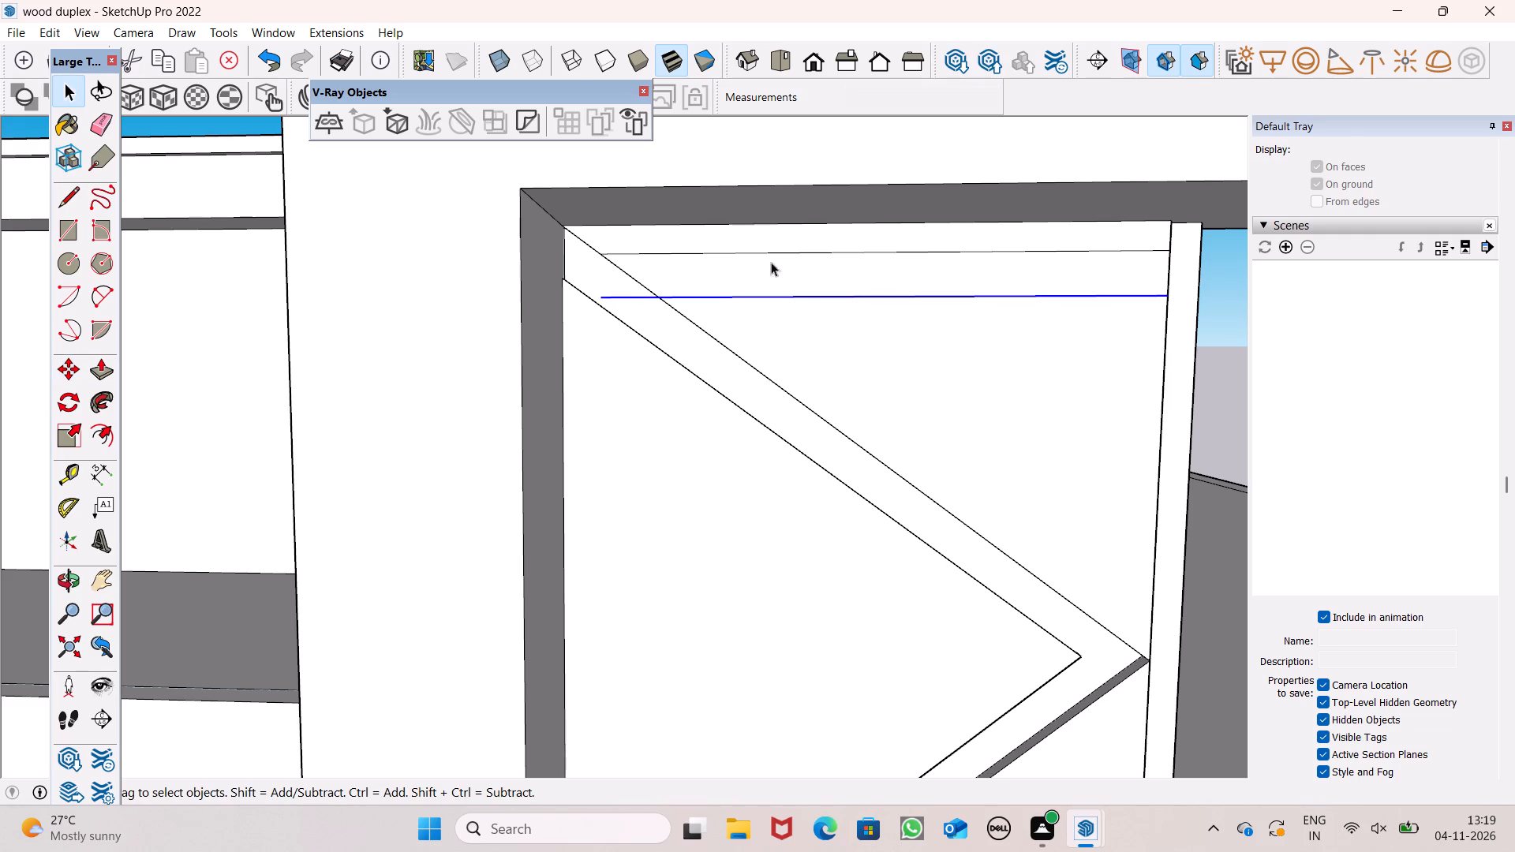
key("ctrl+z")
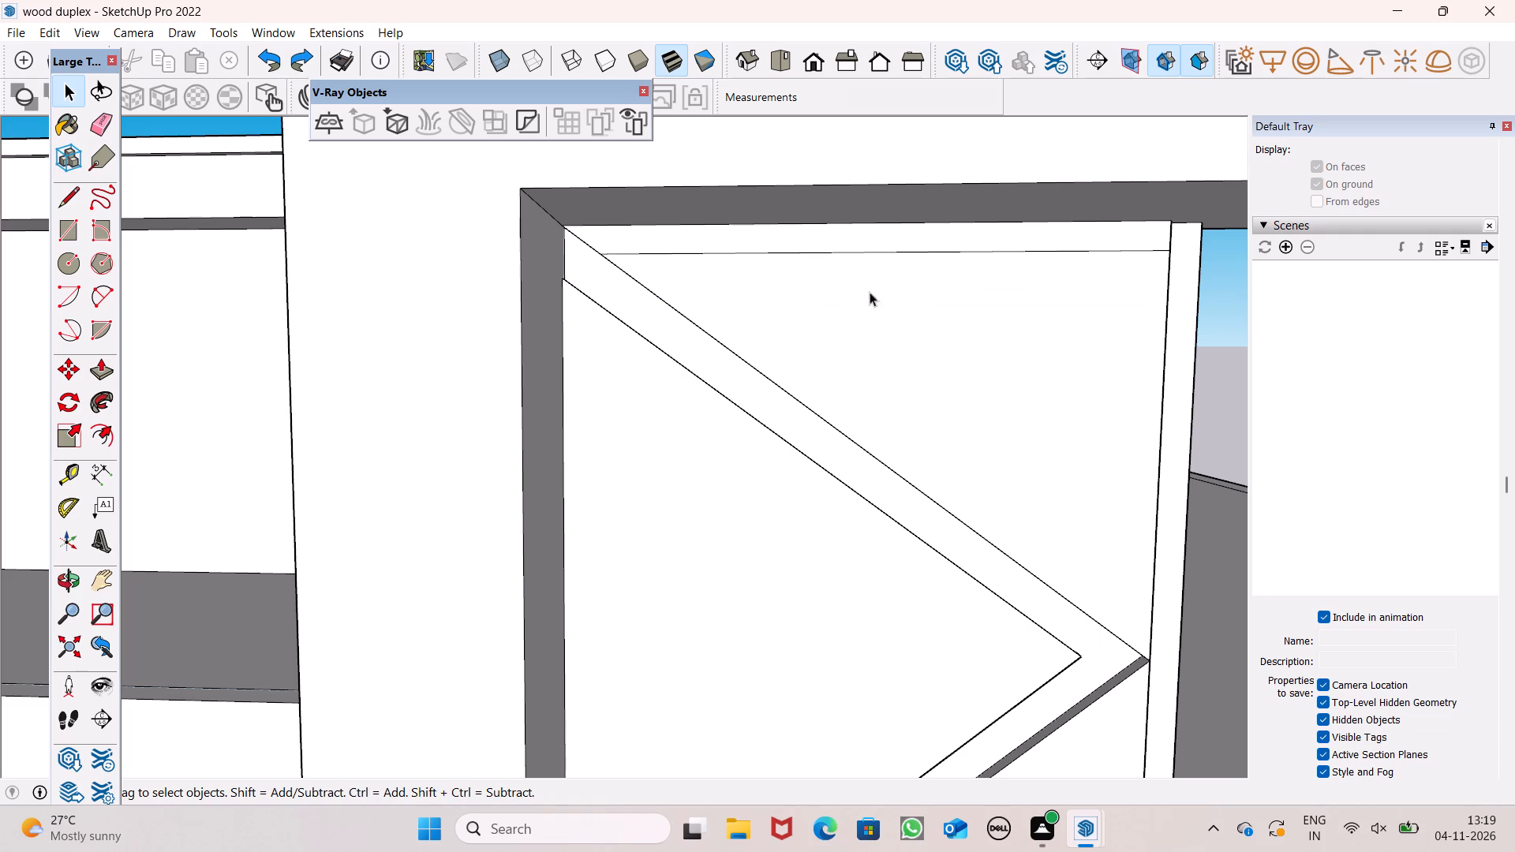
Copy the horizontal line at the top of the zigzag panel about 5 1/8" straight down and repeat it as an array of 85 copies.
left_click(811, 252)
key("n")
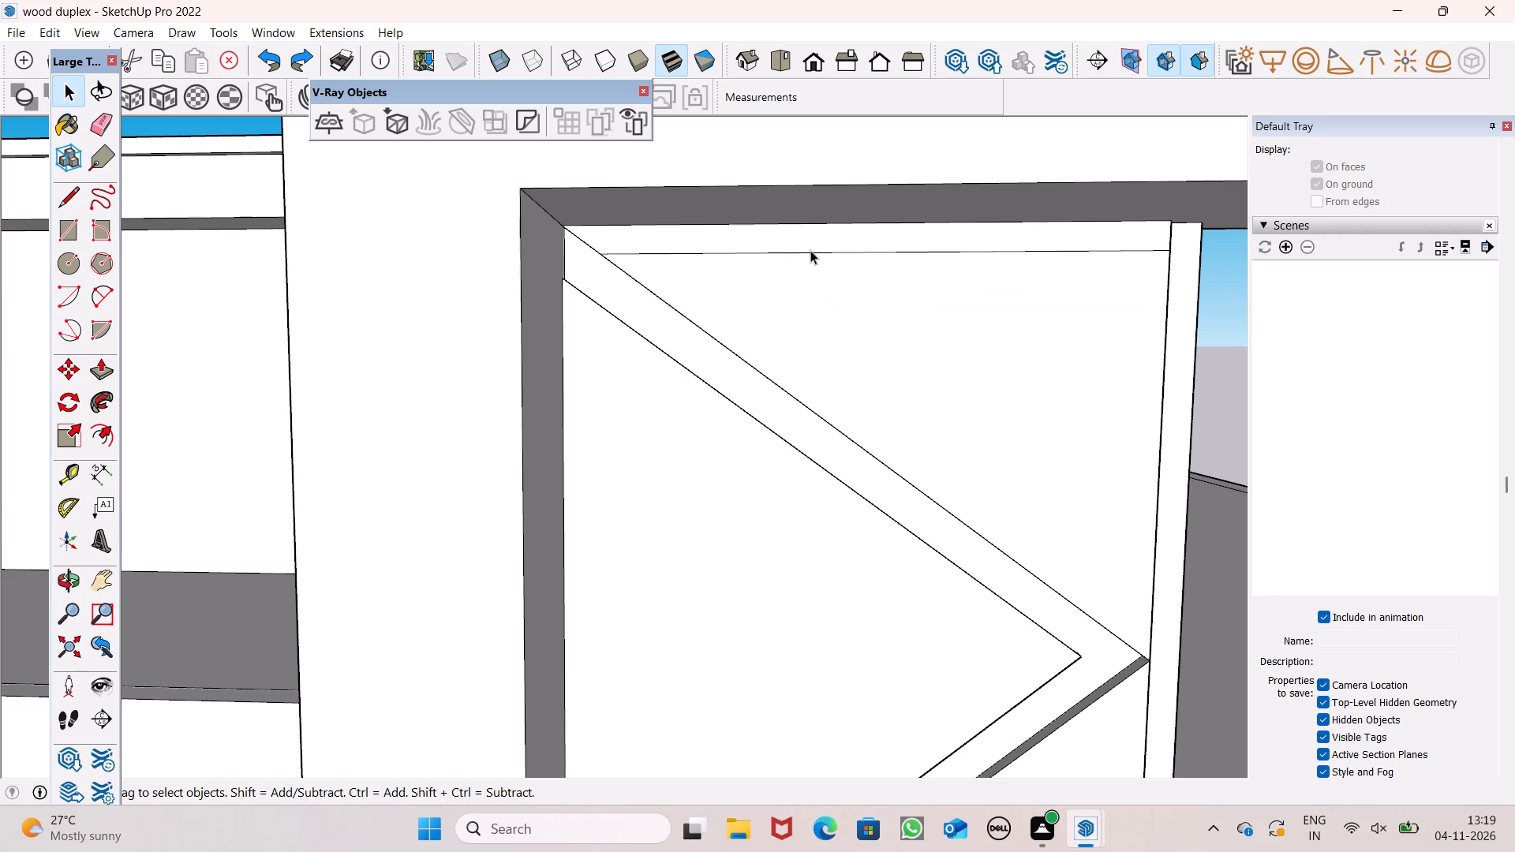
key("BackSpace")
key("comma")
key("BackSpace")
key("m")
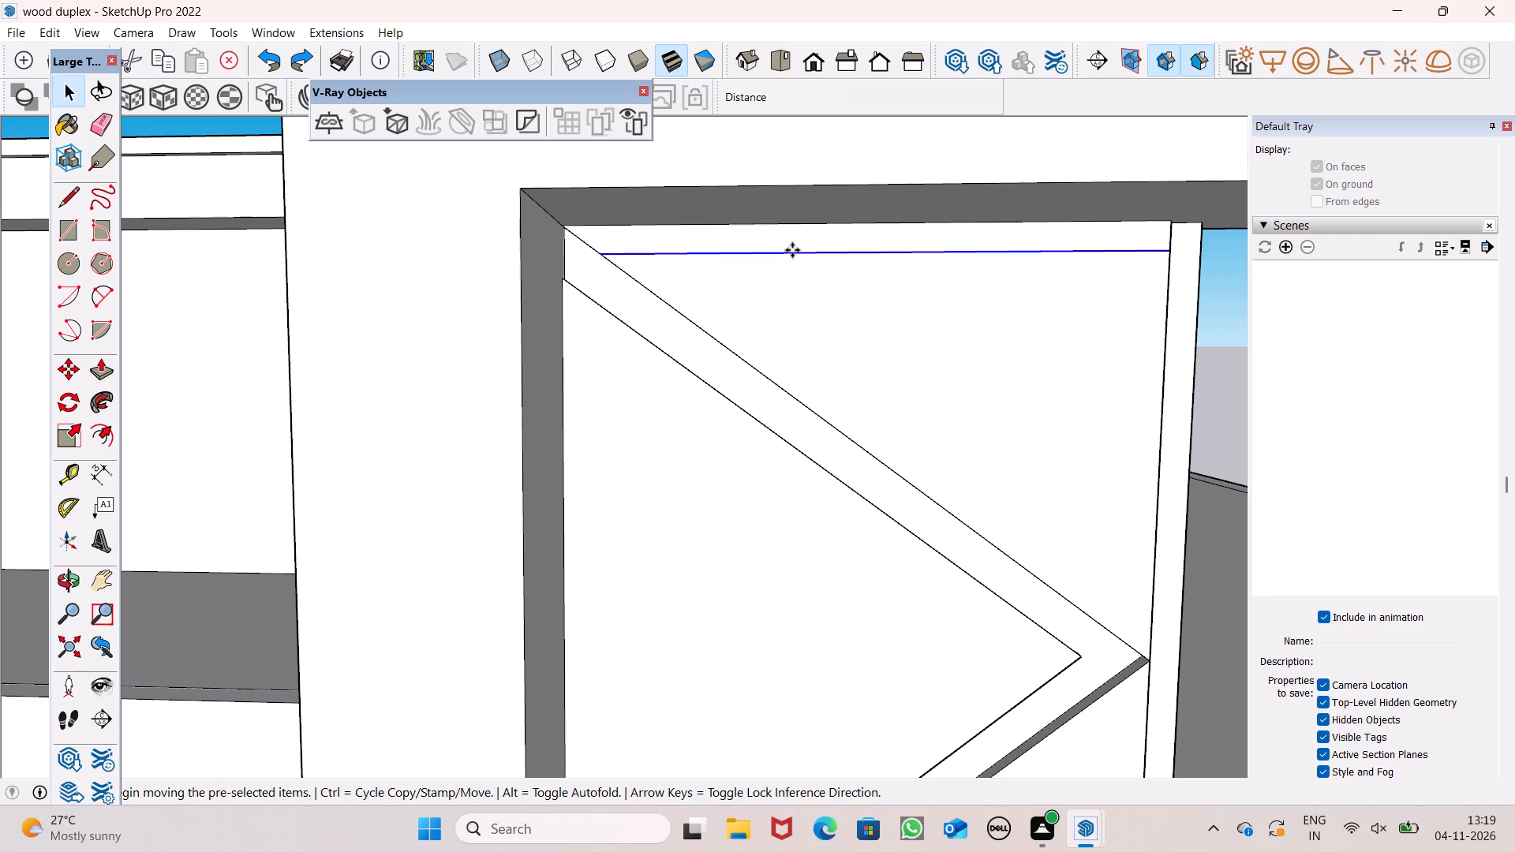
key("Return")
left_click_drag(777, 253, 776, 297)
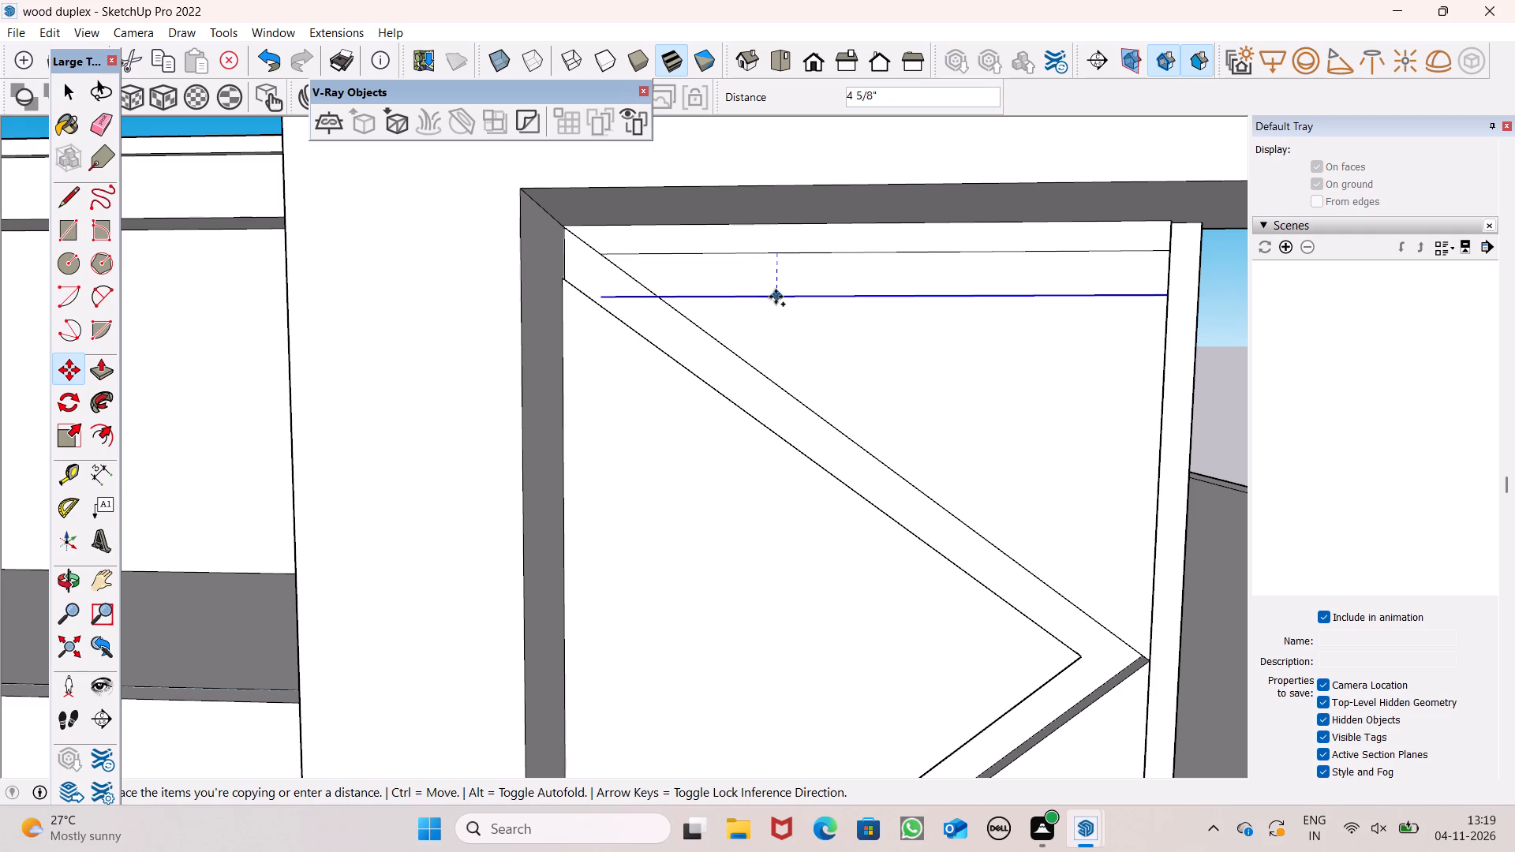
left_click_drag(776, 297, 776, 301)
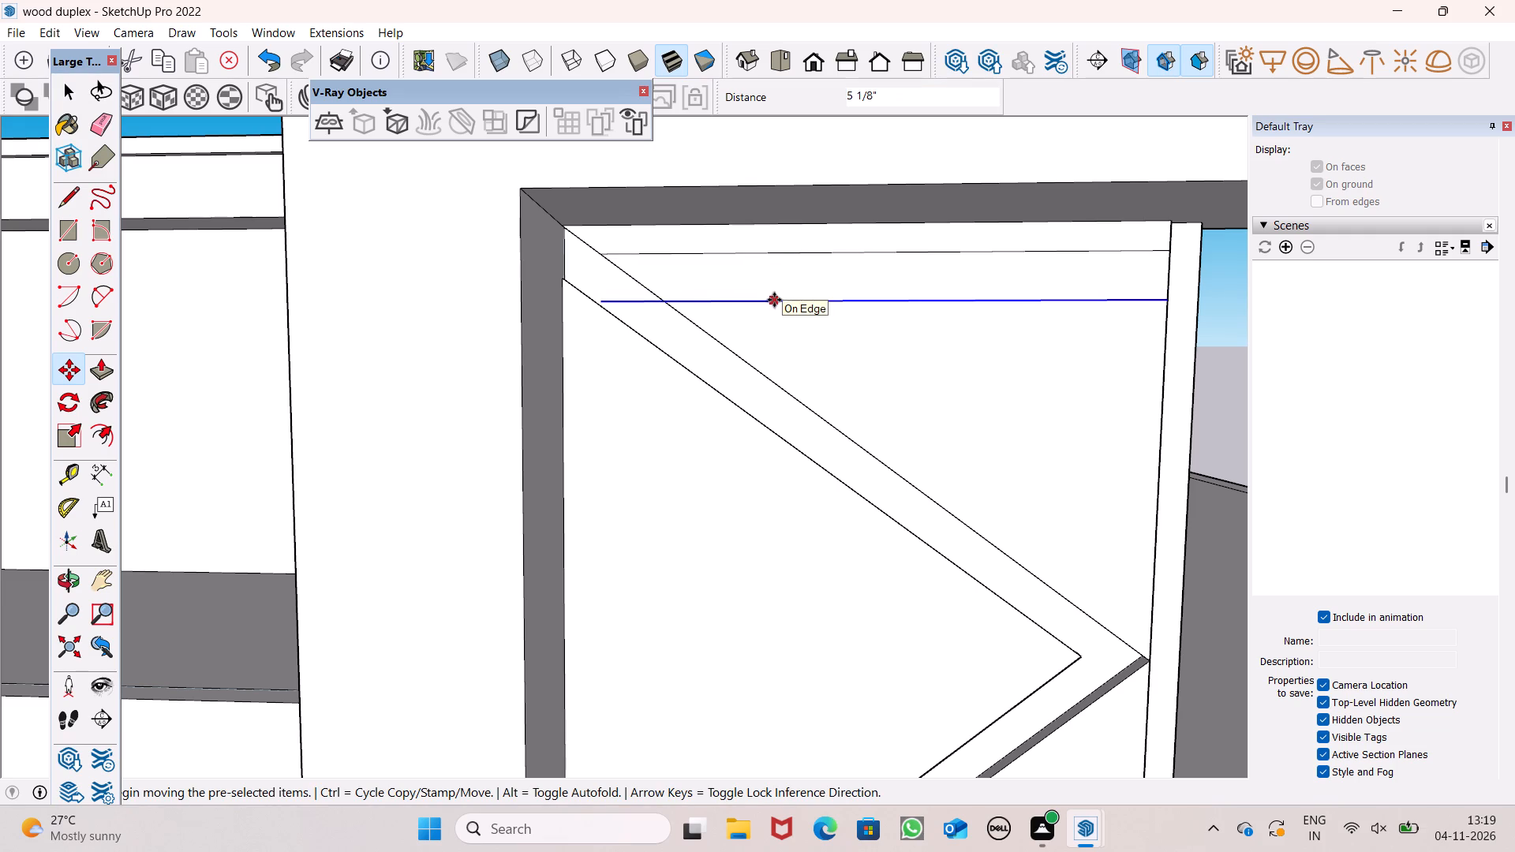
key("shift+asterisk")
key("8")
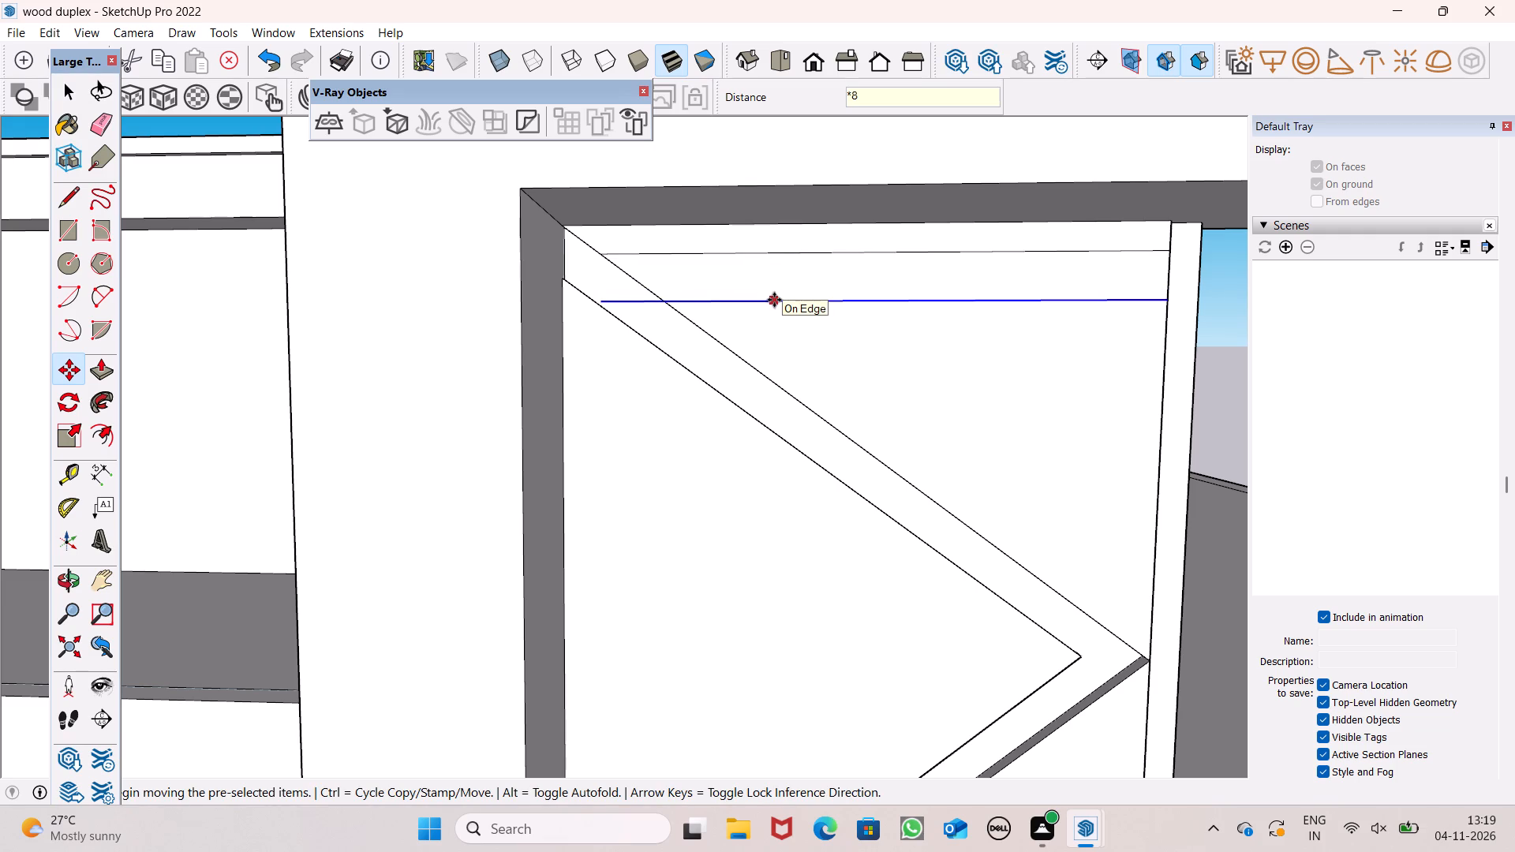
key("5")
key("Return")
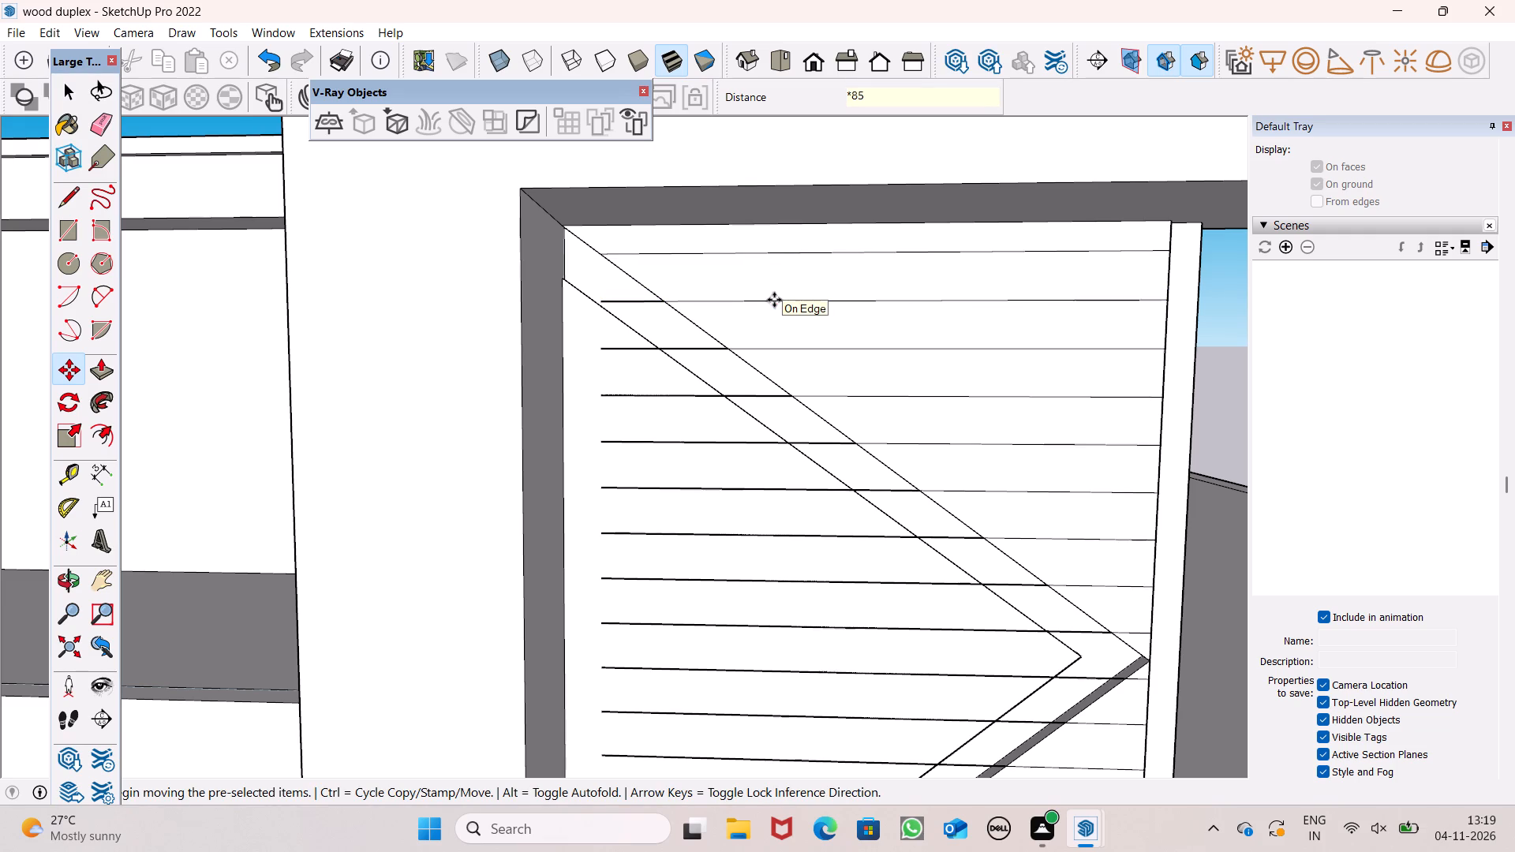
key("space")
Erase the surplus copied lines on the ground-floor wall beside the window, including the one just under the slab, undoing the slab edge's removal.
scroll(890, 205, "down", 10)
scroll(854, 129, "down", 14)
scroll(867, 466, "down", 5)
scroll(841, 651, "up", 8)
scroll(818, 420, "up", 7)
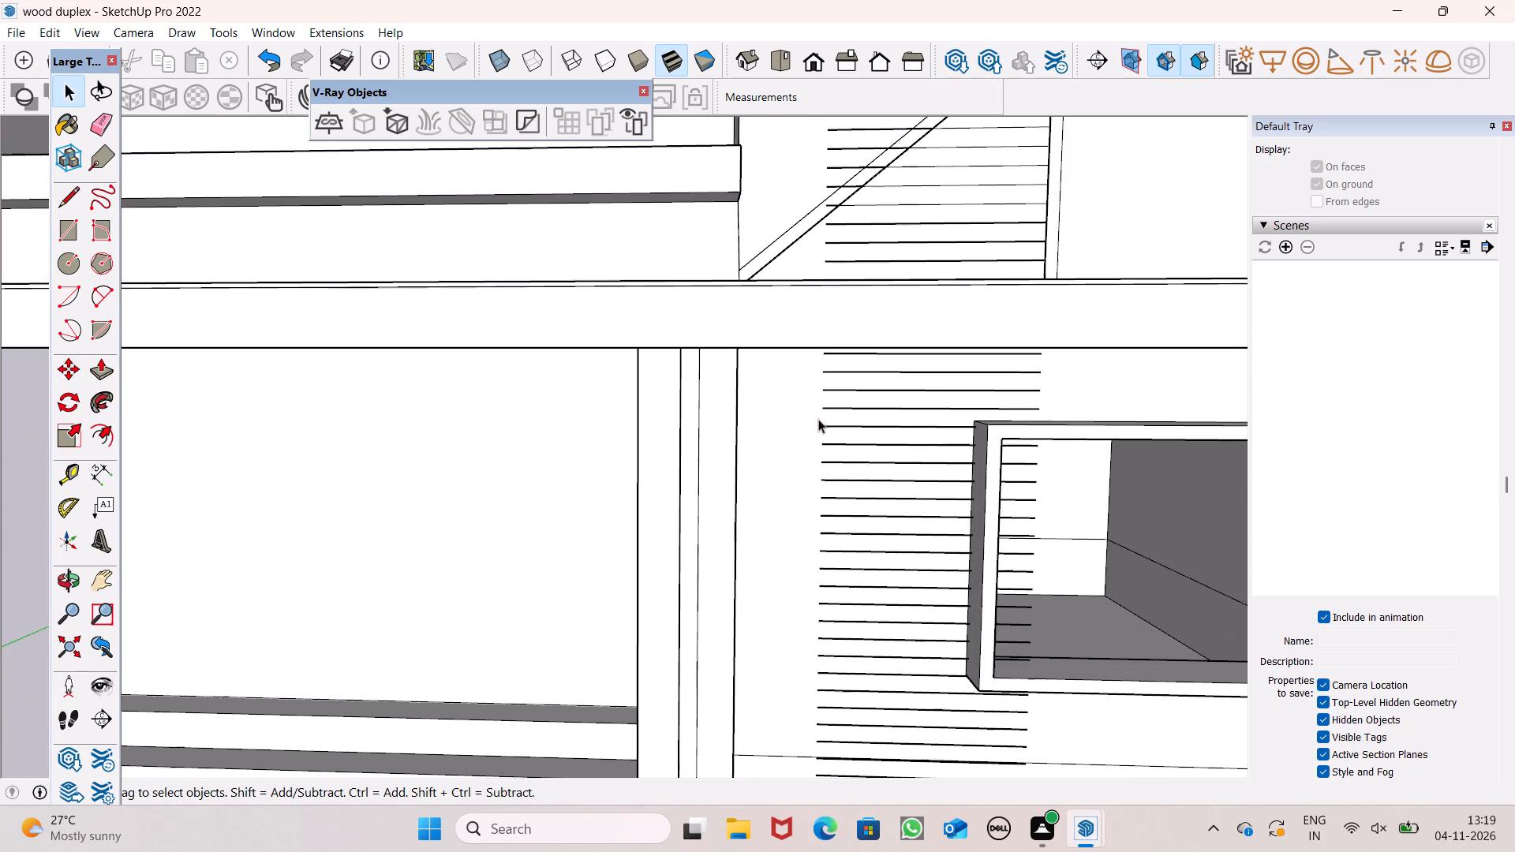
left_click(107, 127)
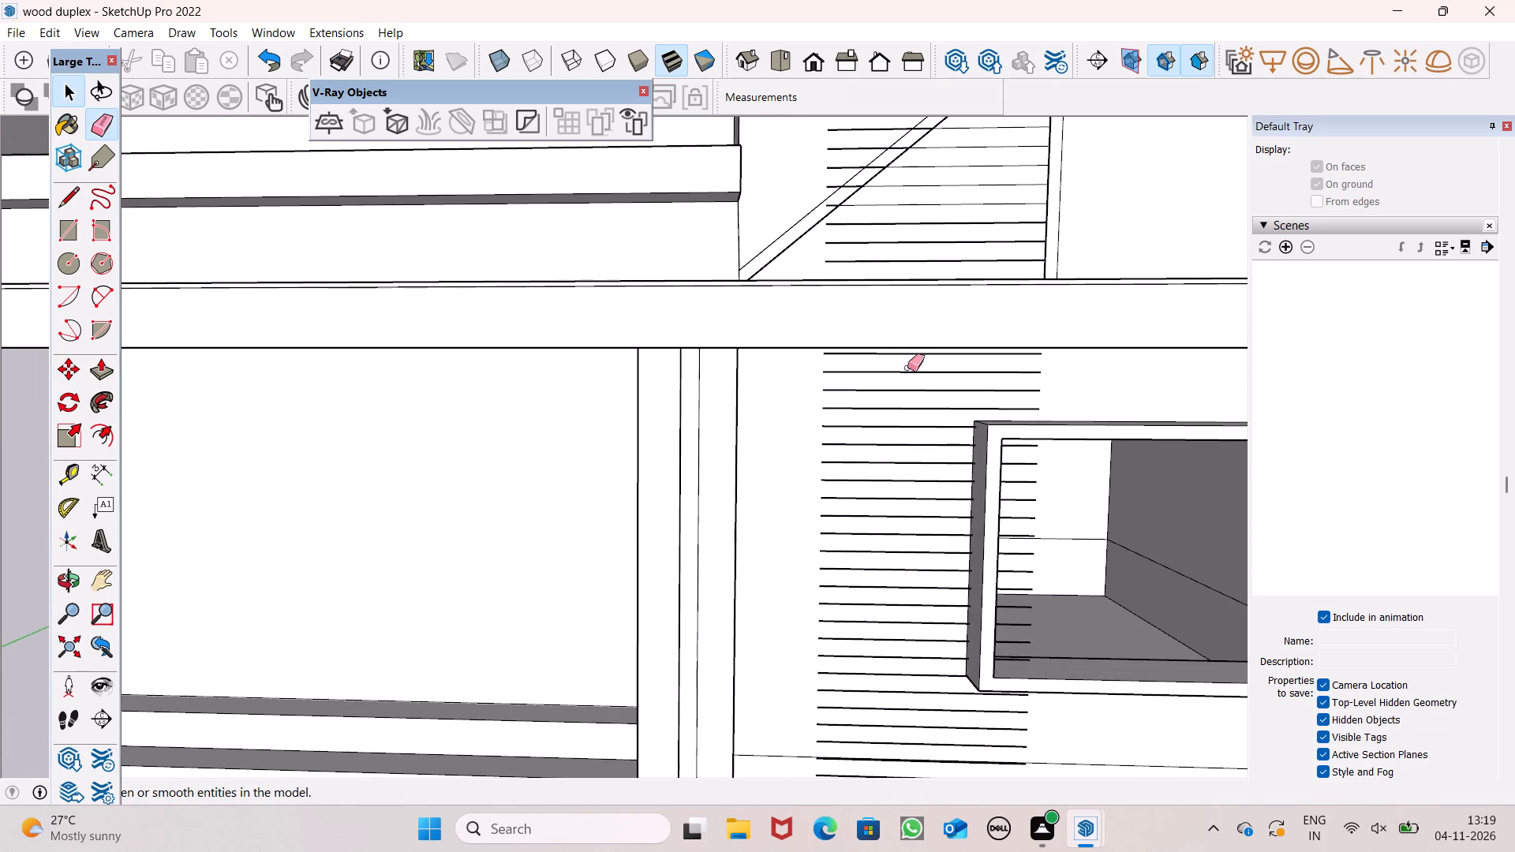
left_click_drag(890, 358, 897, 681)
left_click_drag(896, 399, 900, 517)
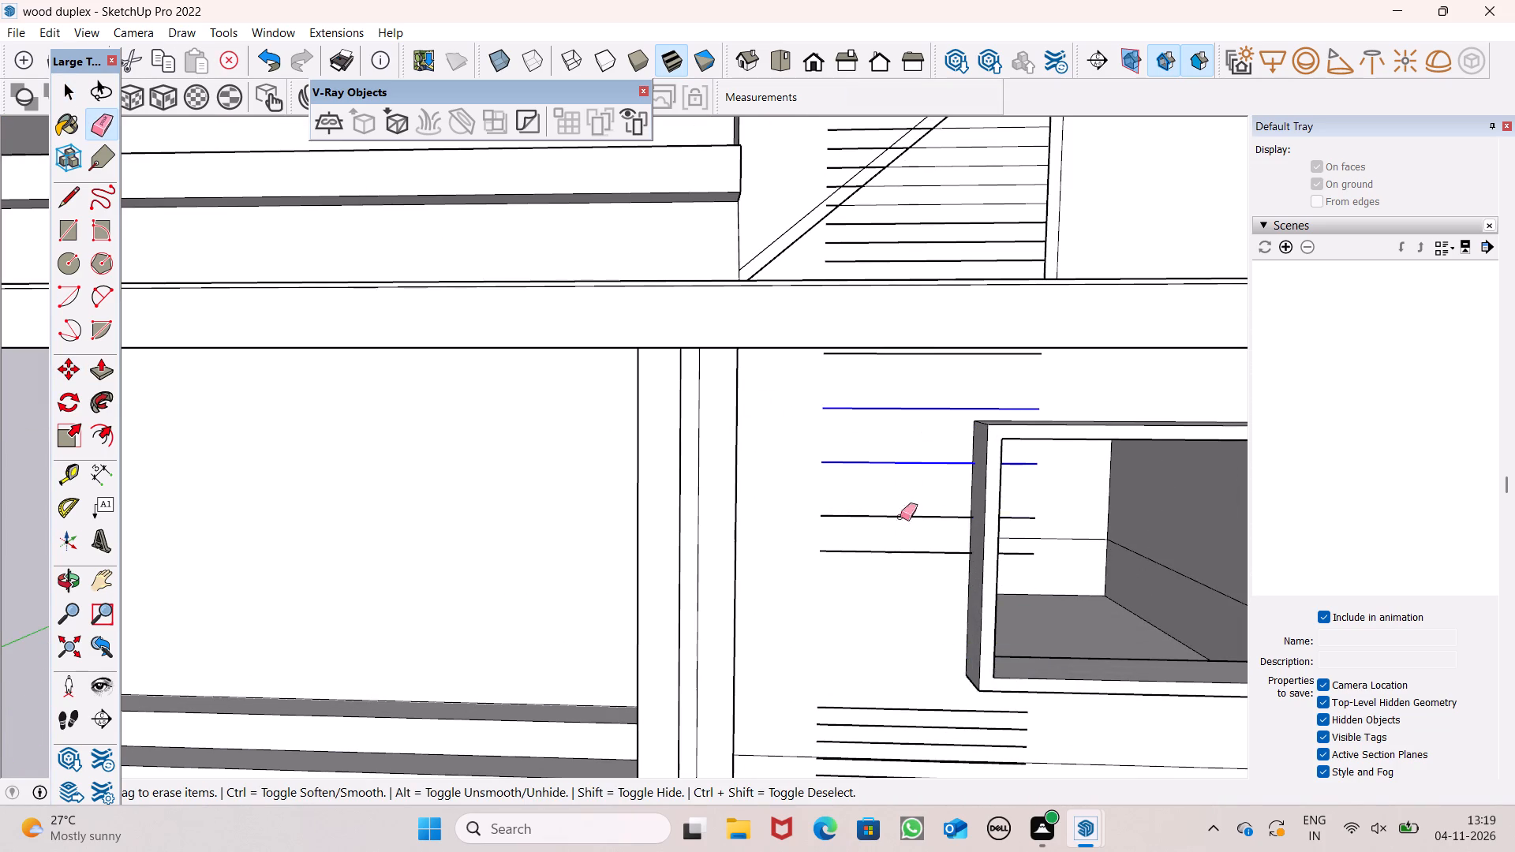
left_click_drag(900, 517, 888, 568)
left_click(925, 349)
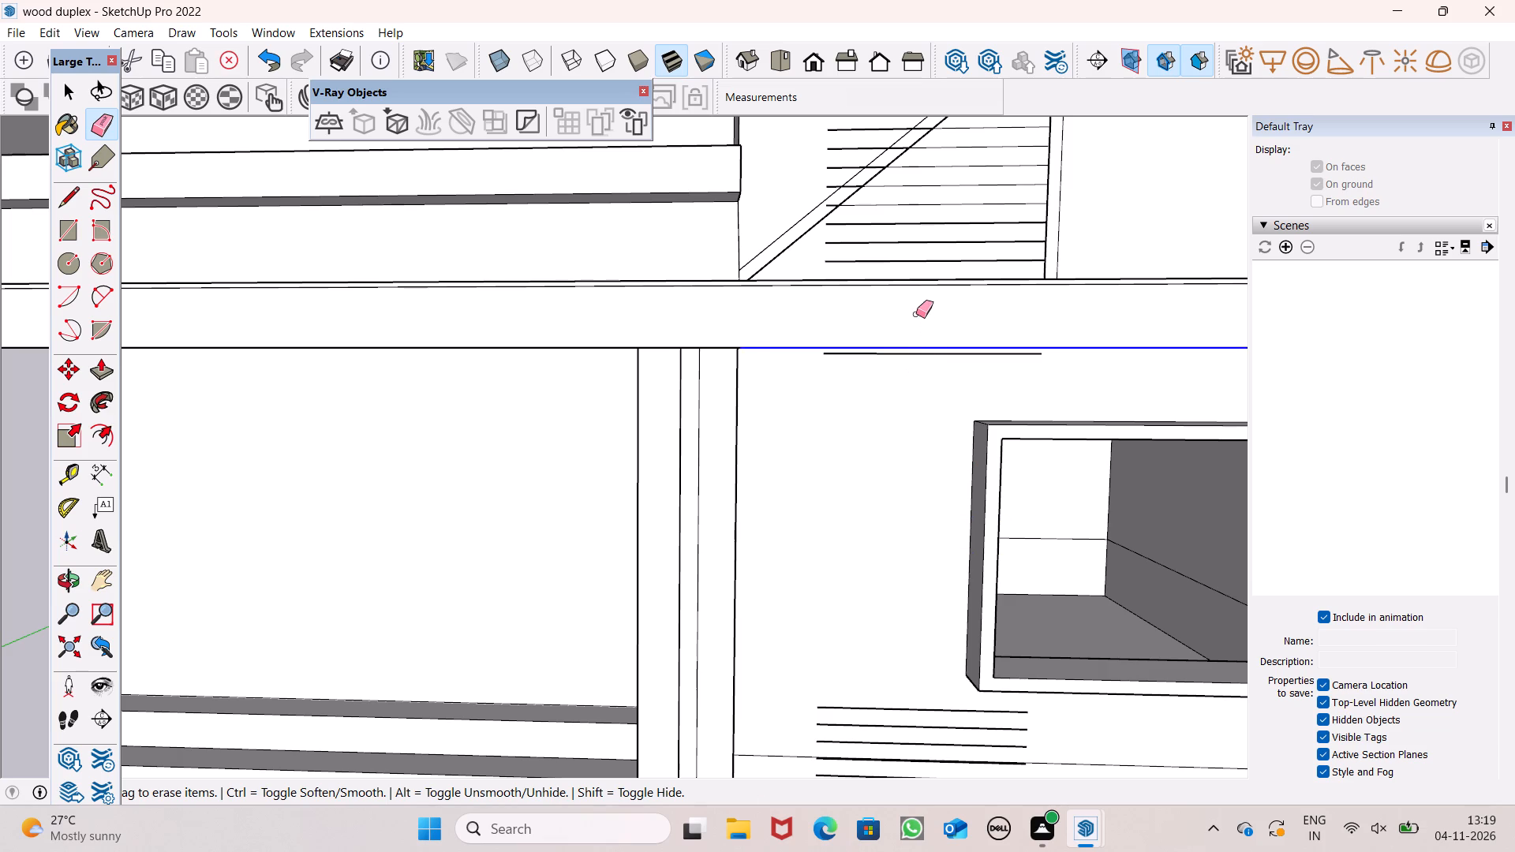
key("ctrl+z")
scroll(922, 372, "up", 7, "ctrl")
left_click_drag(937, 329, 937, 332)
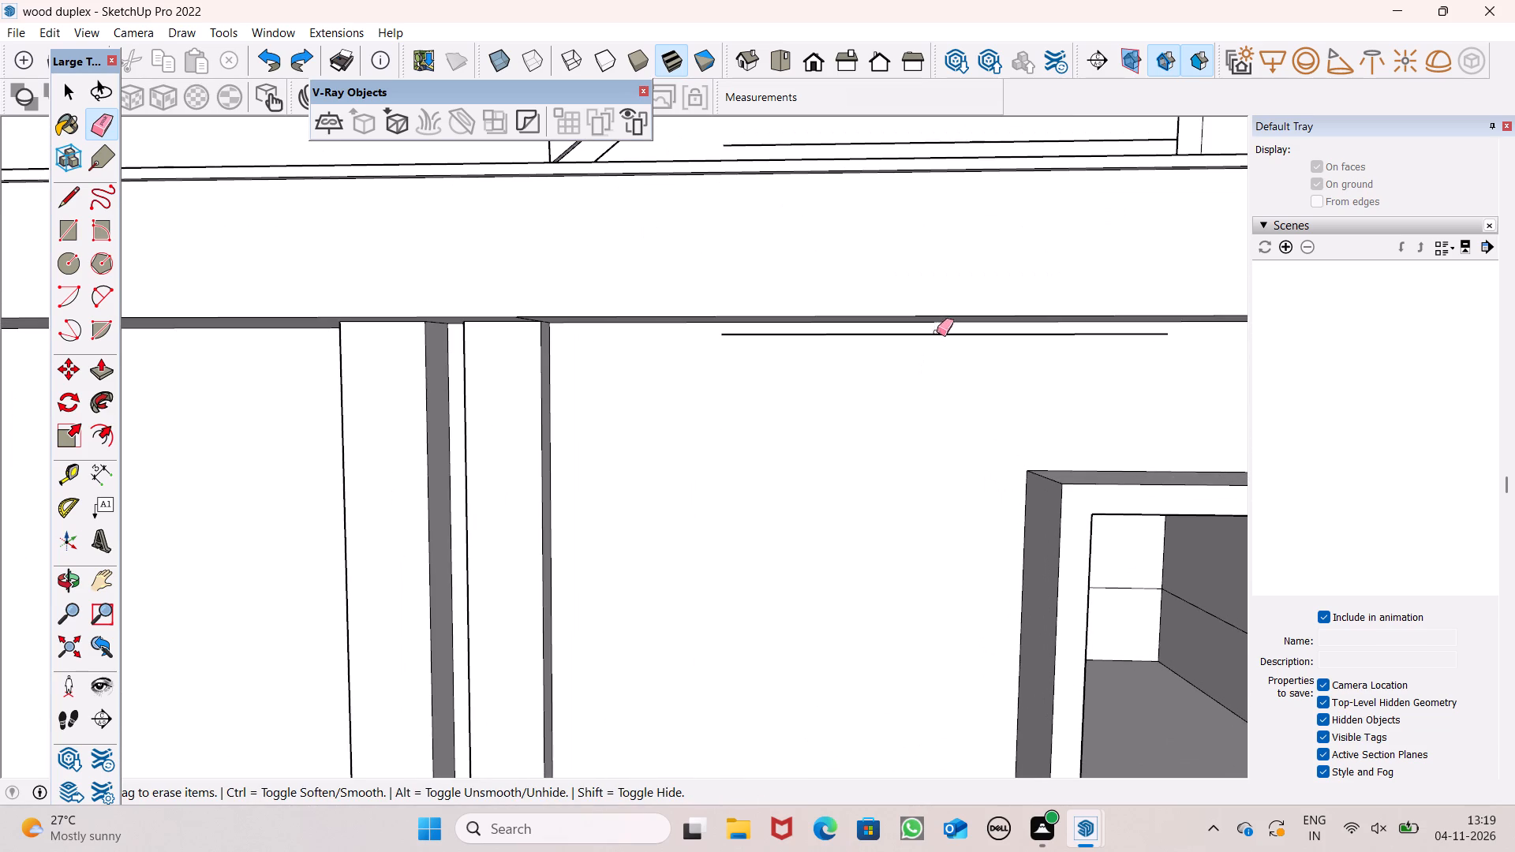
left_click_drag(937, 332, 937, 338)
Erase the remaining surplus copied lines on the ground-floor wall below the window, including the one overlapping the wall's horizontal edge.
scroll(932, 132, "down", 8)
scroll(924, 256, "down", 4)
scroll(919, 263, "up", 1)
scroll(917, 268, "down", 1)
scroll(911, 282, "up", 1)
scroll(945, 554, "up", 6)
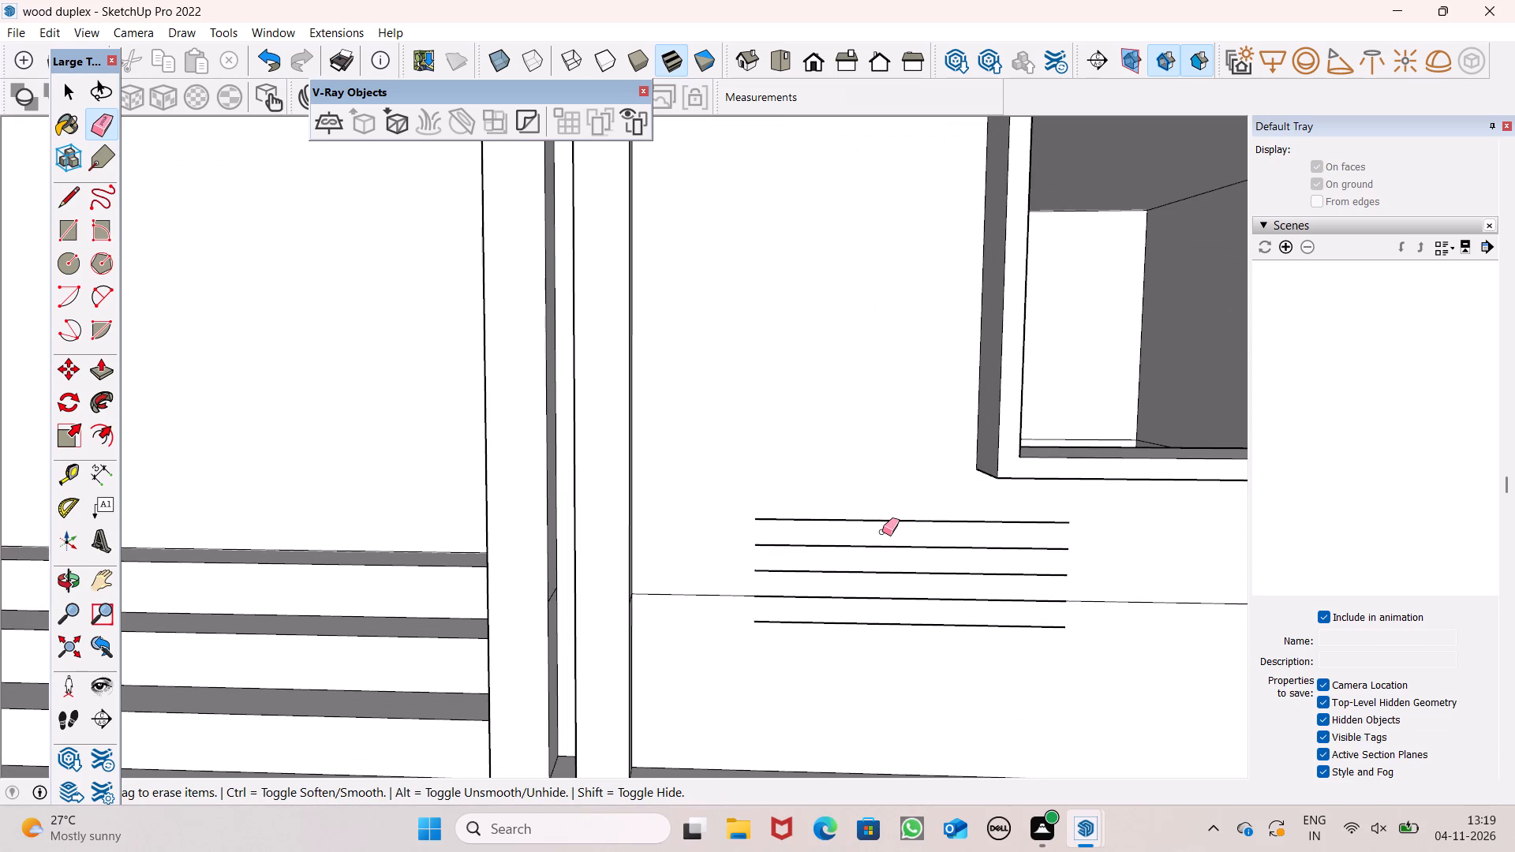
left_click_drag(882, 525, 882, 566)
left_click_drag(888, 518, 881, 592)
left_click(854, 627)
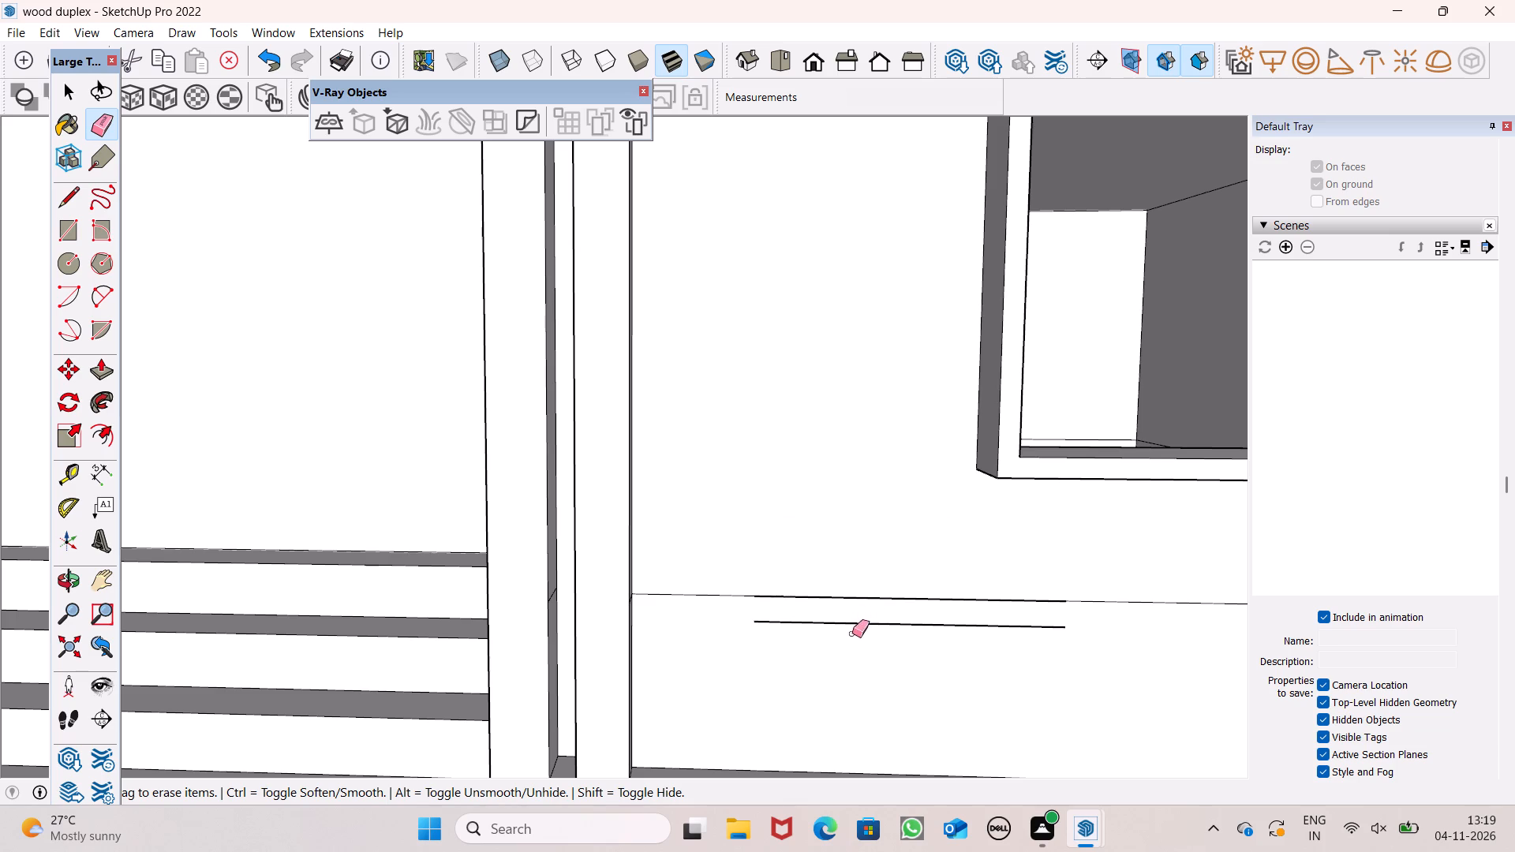
left_click(851, 623)
scroll(851, 607, "up", 17)
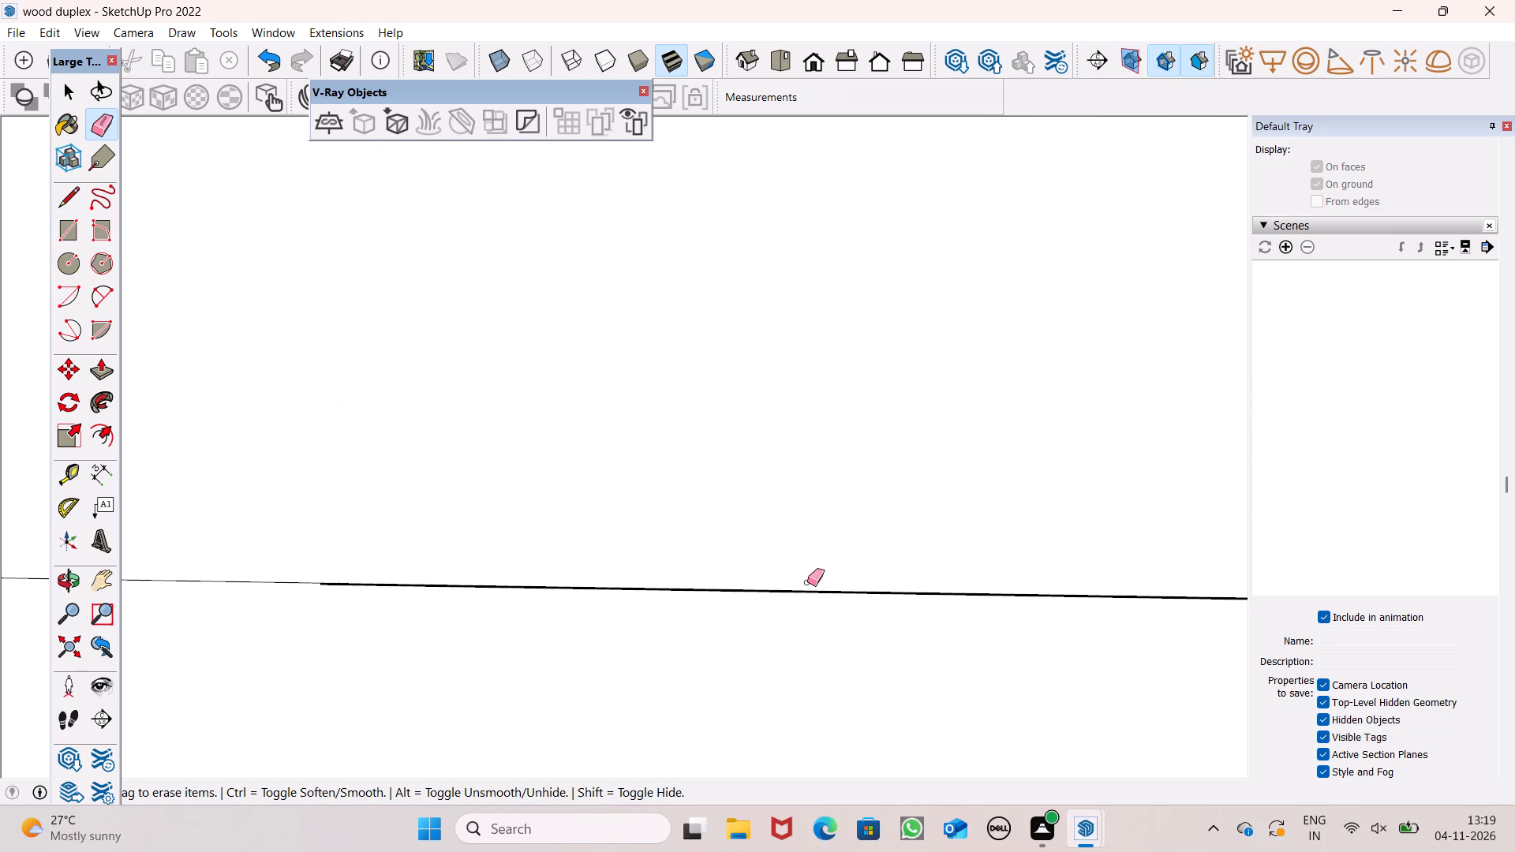
left_click(806, 582)
scroll(910, 453, "down", 7)
middle_click_drag(660, 499, 770, 484)
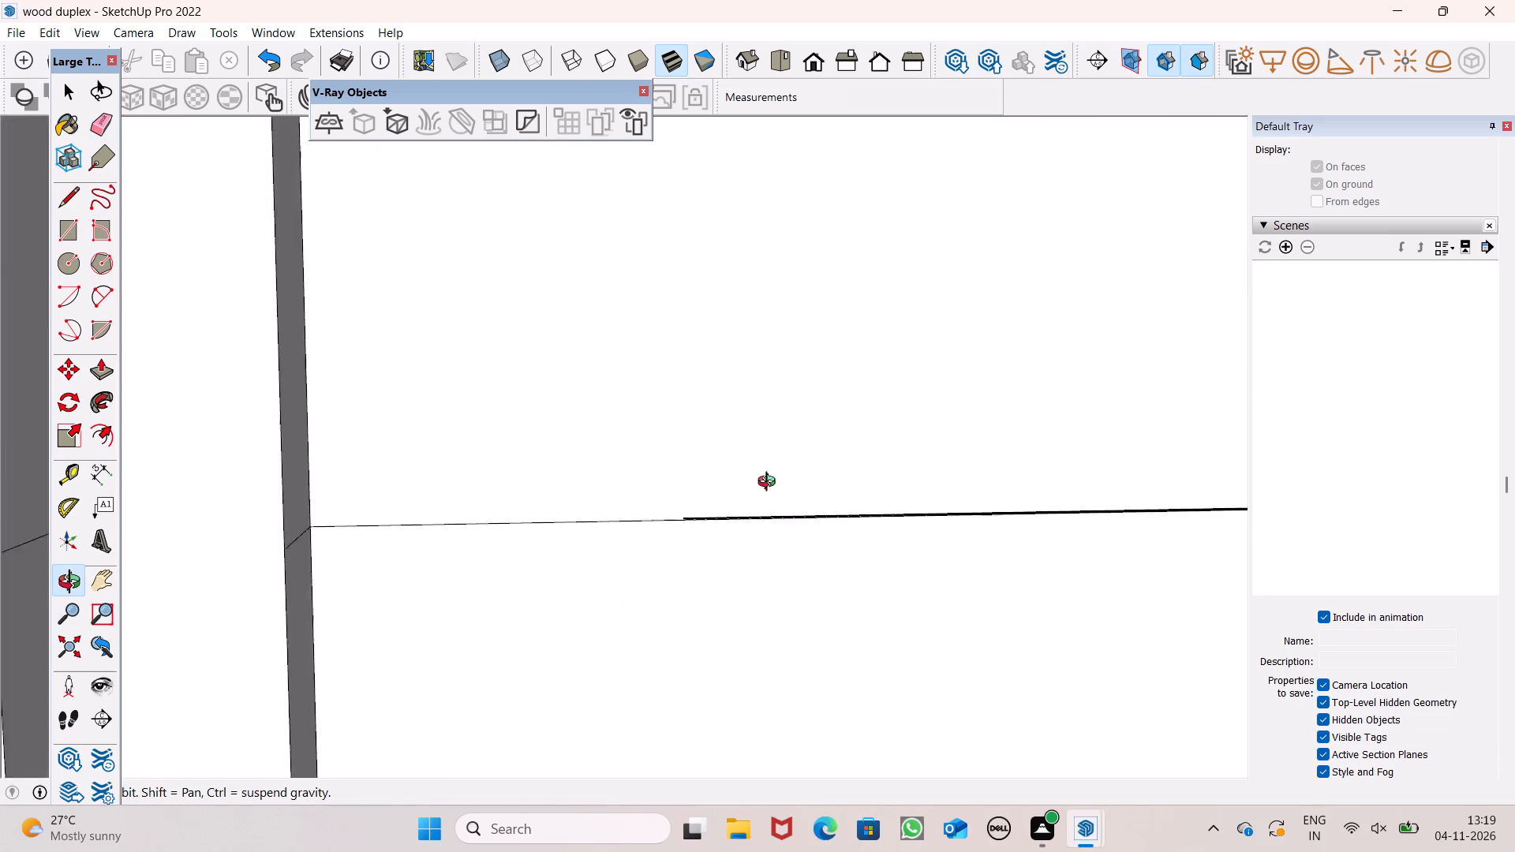
middle_click_drag(770, 484, 802, 463)
scroll(771, 498, "up", 9)
left_click_drag(753, 443, 753, 434)
scroll(769, 383, "down", 9)
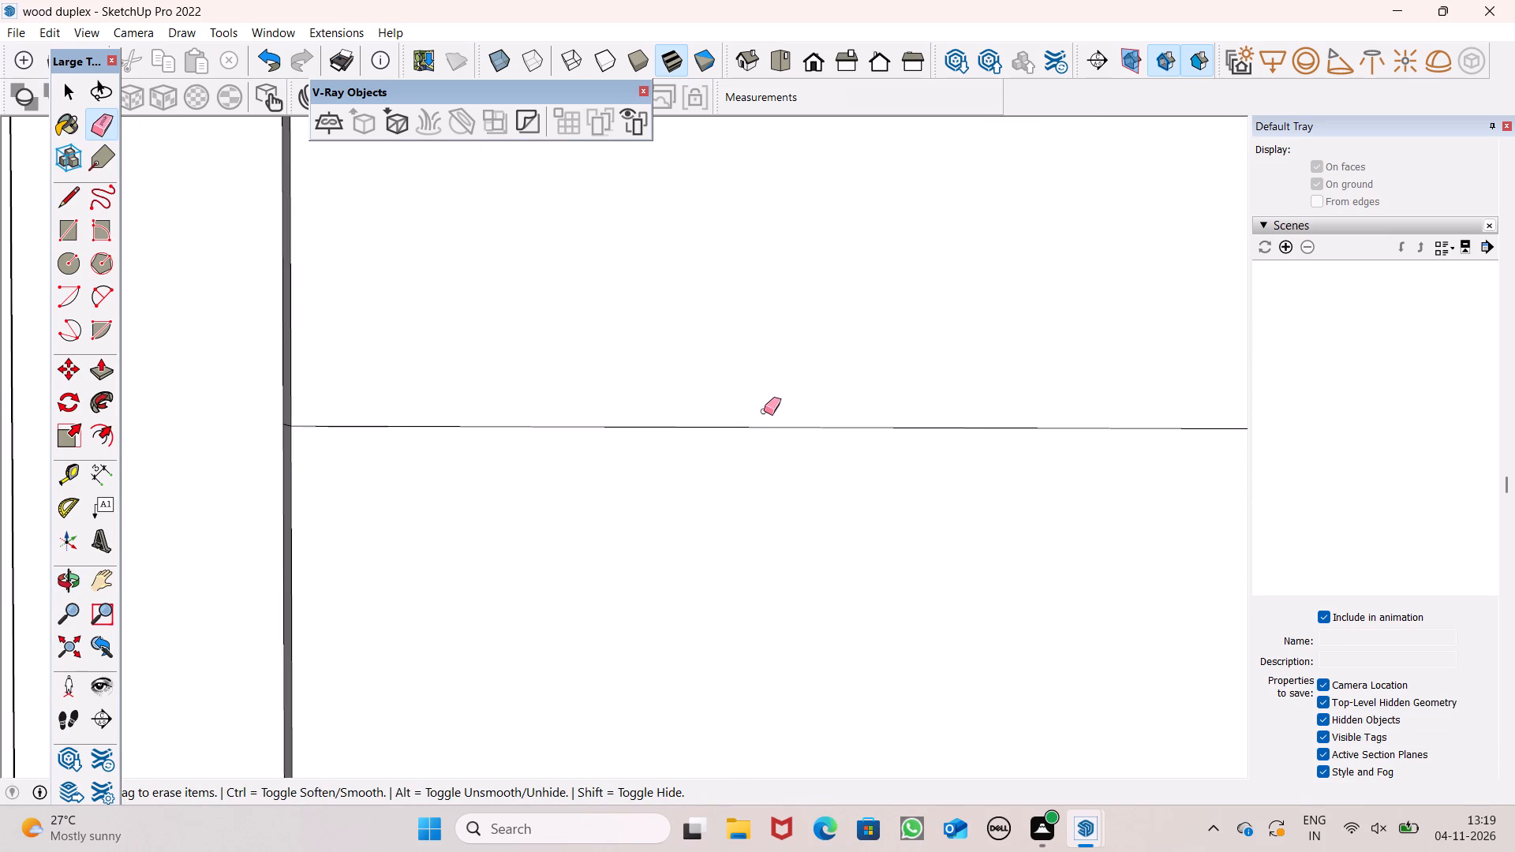
Extend the four uppermost lines beside the lowest zigzag triangle to the panel's side edge with segments about 2' 5/16" long.
scroll(764, 411, "down", 16)
scroll(724, 458, "up", 1)
scroll(724, 458, "down", 18)
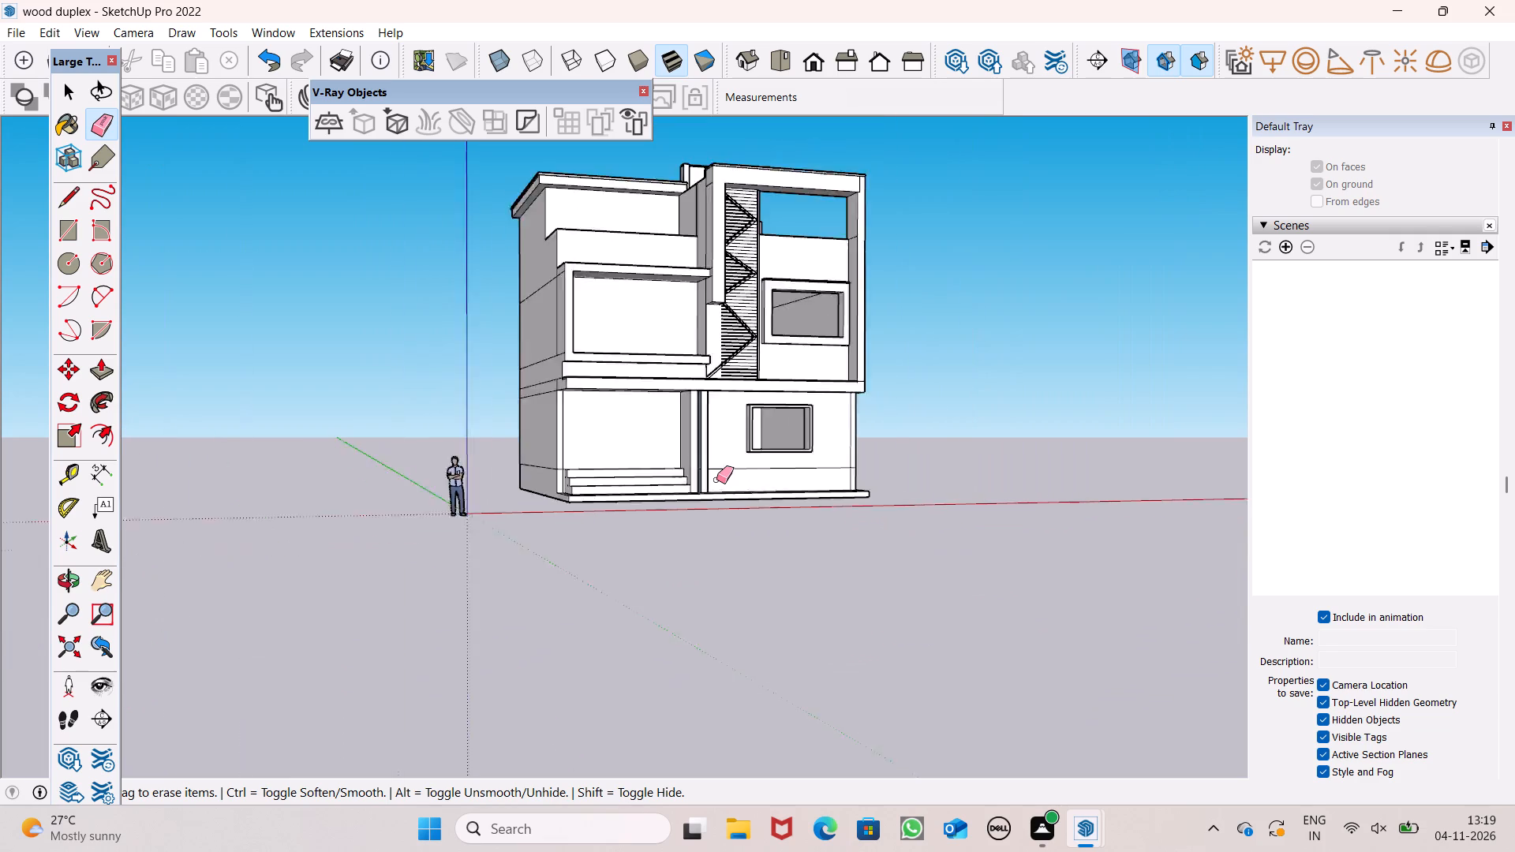
scroll(716, 480, "down", 3)
scroll(801, 275, "up", 9)
scroll(656, 496, "up", 6)
scroll(810, 427, "down", 4)
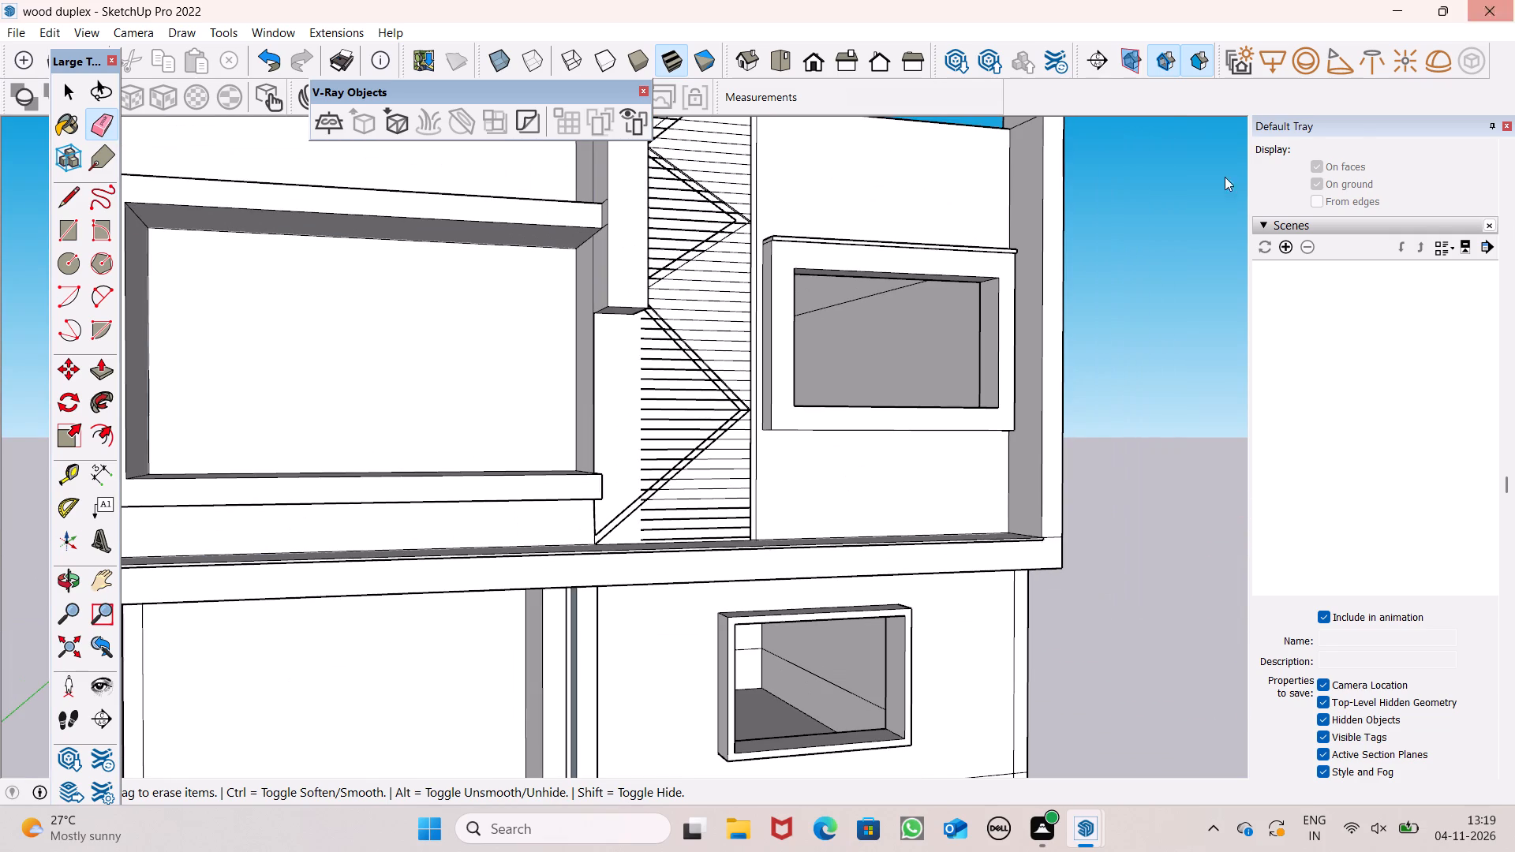
middle_click_drag(703, 420, 689, 499)
scroll(689, 499, "up", 1)
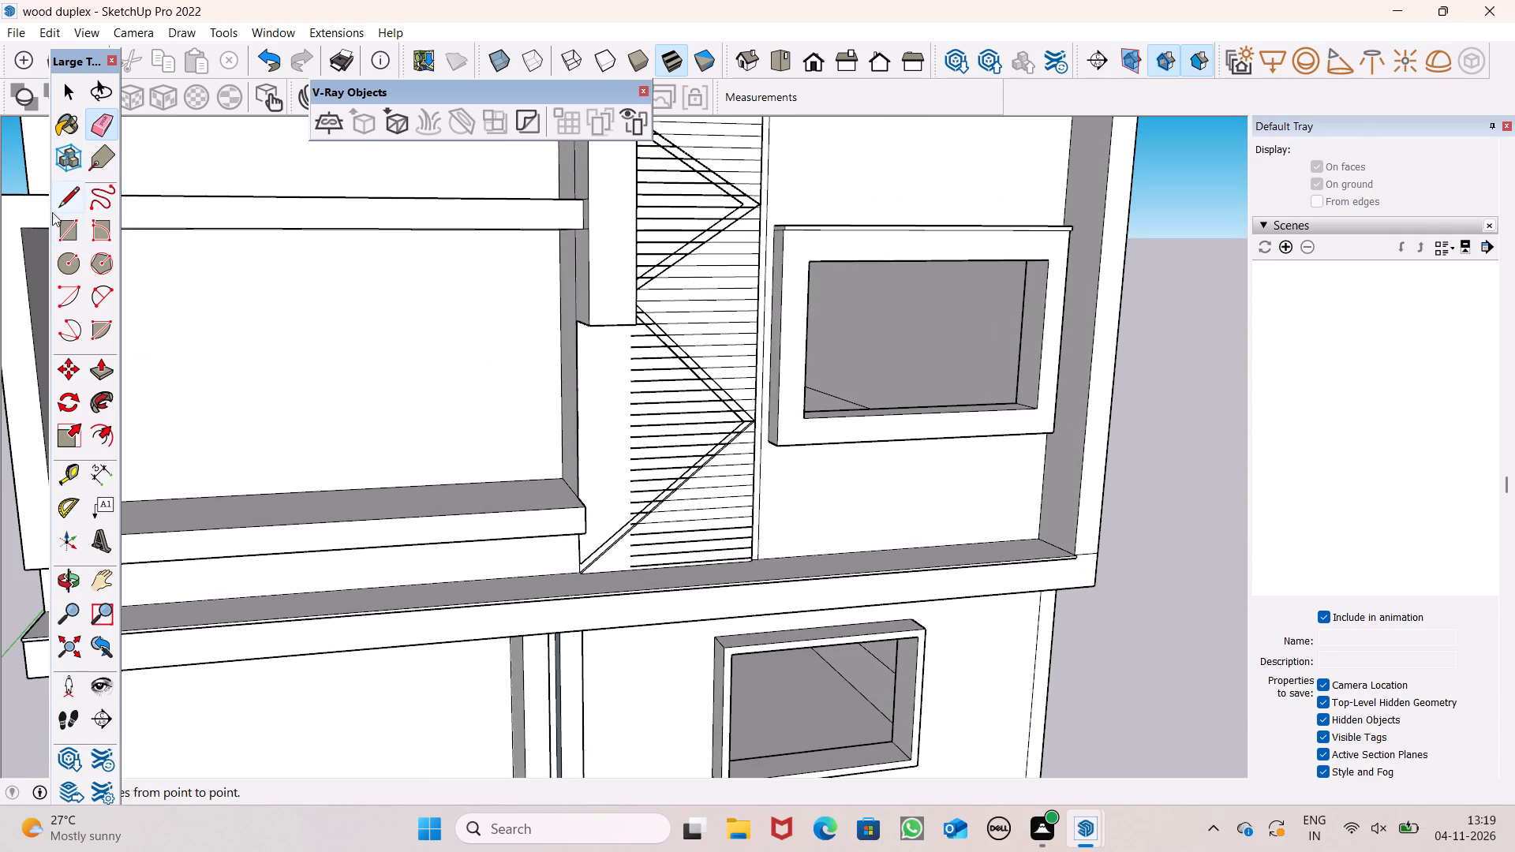
left_click(79, 194)
middle_click_drag(209, 271, 284, 255)
scroll(533, 329, "up", 3)
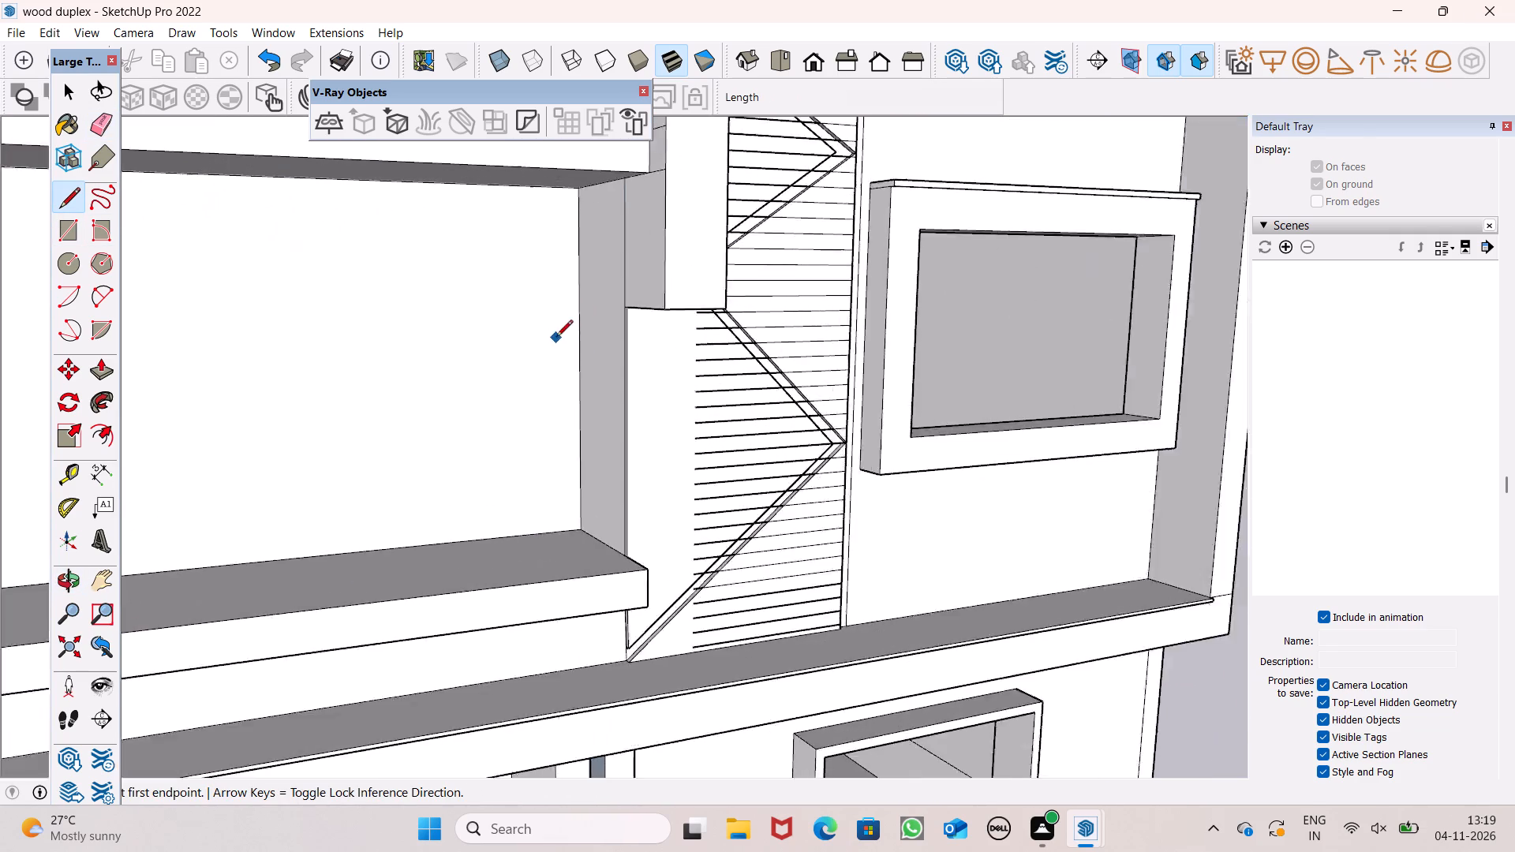
scroll(556, 338, "up", 4)
scroll(708, 351, "up", 5)
left_click_drag(820, 269, 812, 269)
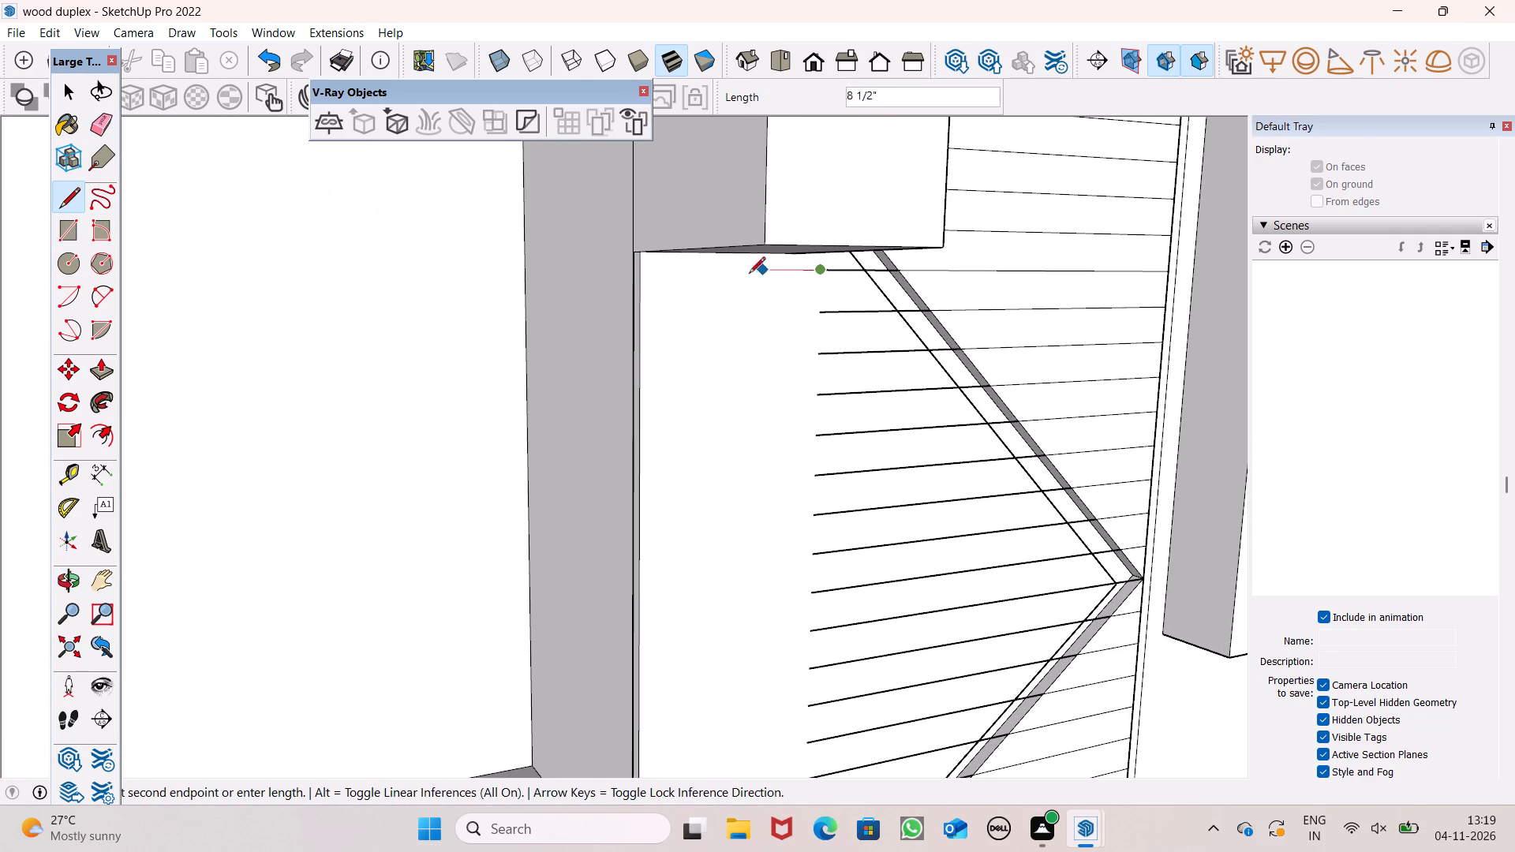
left_click(645, 278)
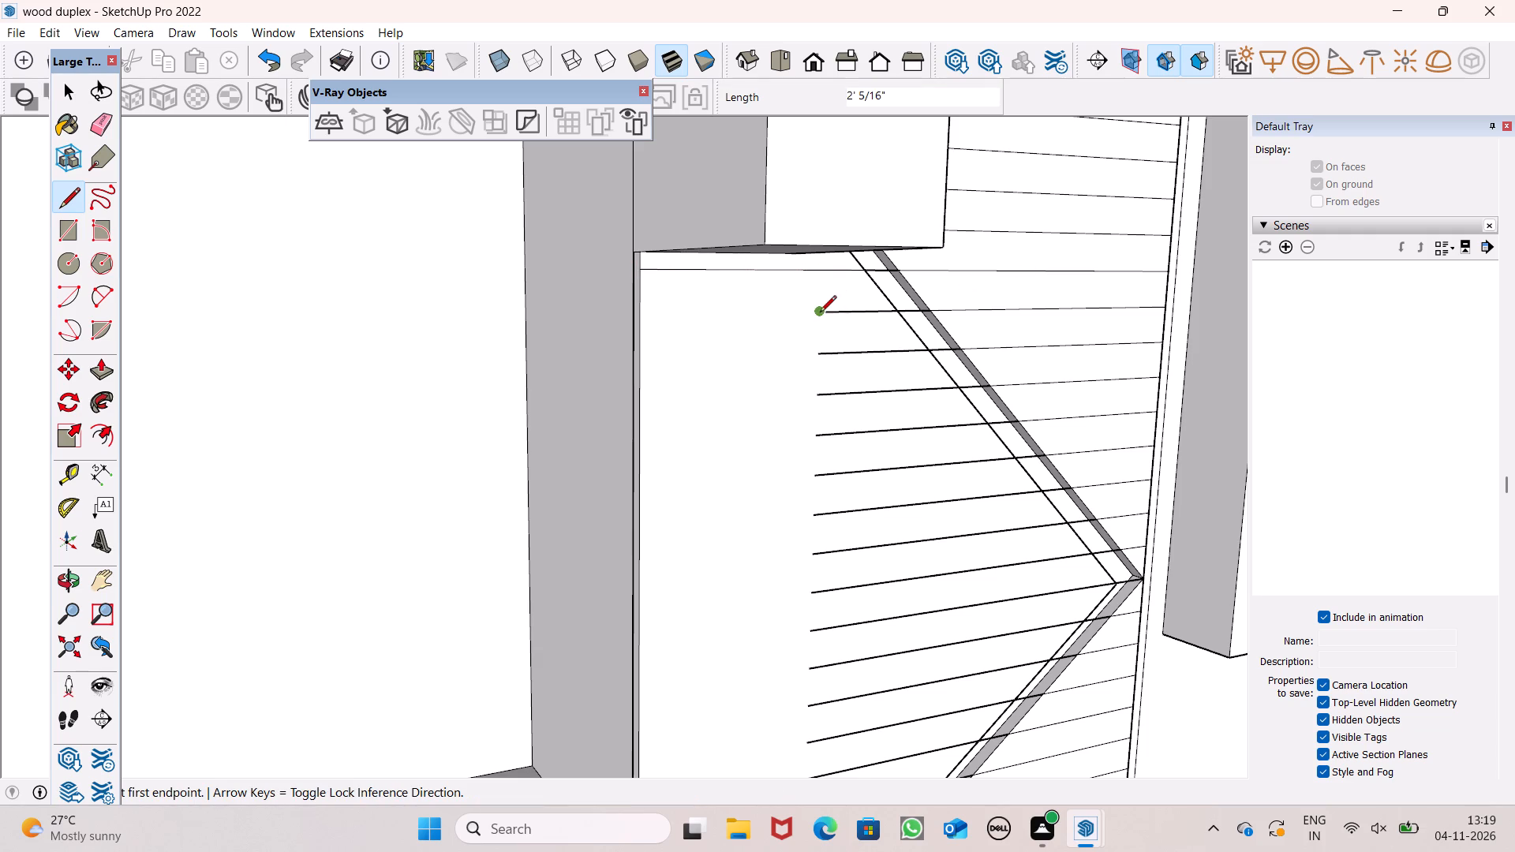
left_click(823, 312)
left_click(638, 313)
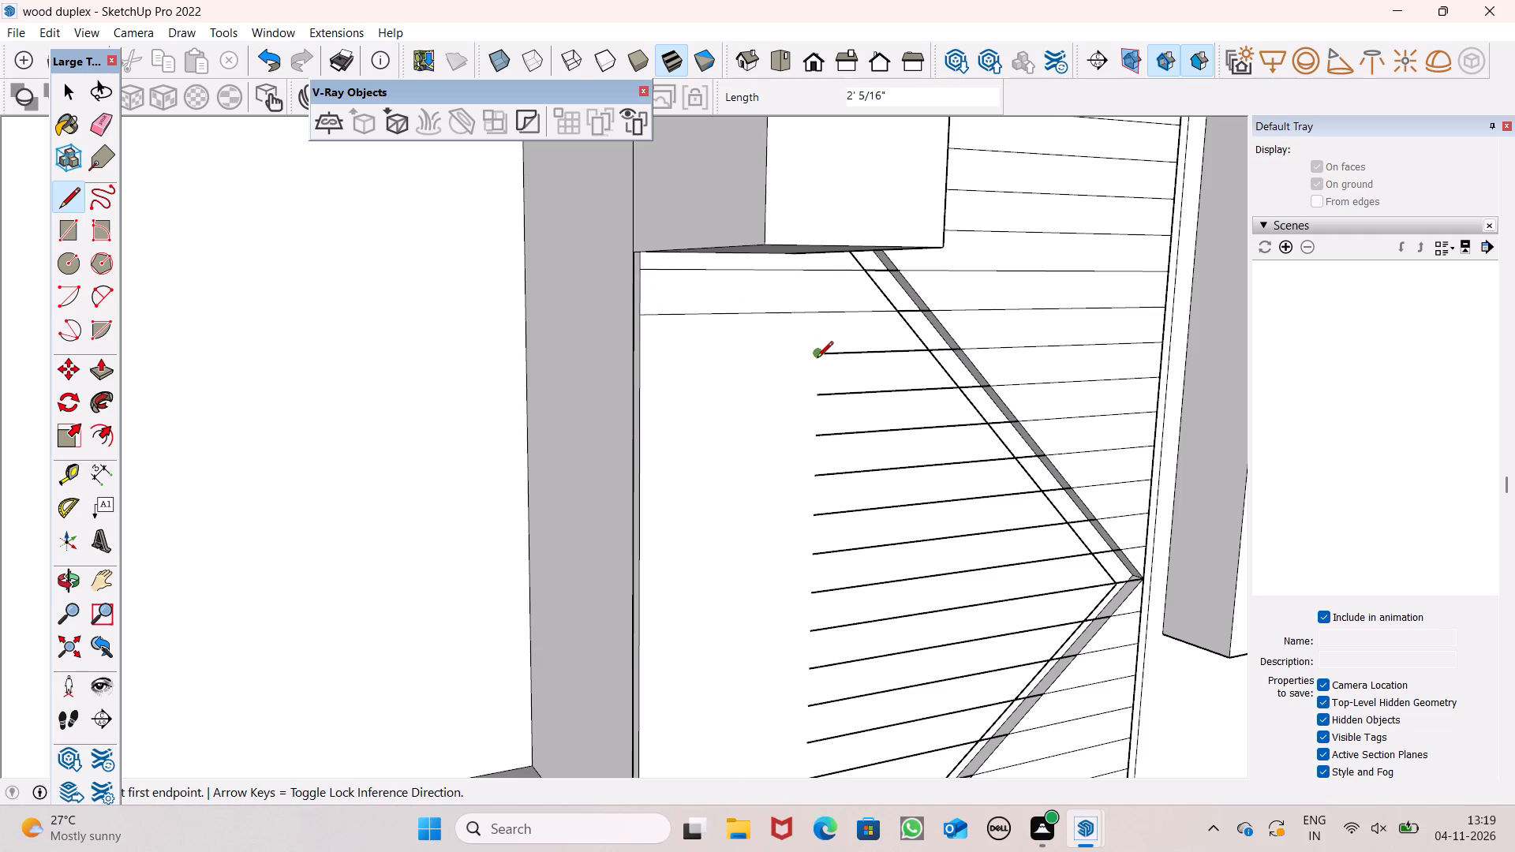
left_click(817, 361)
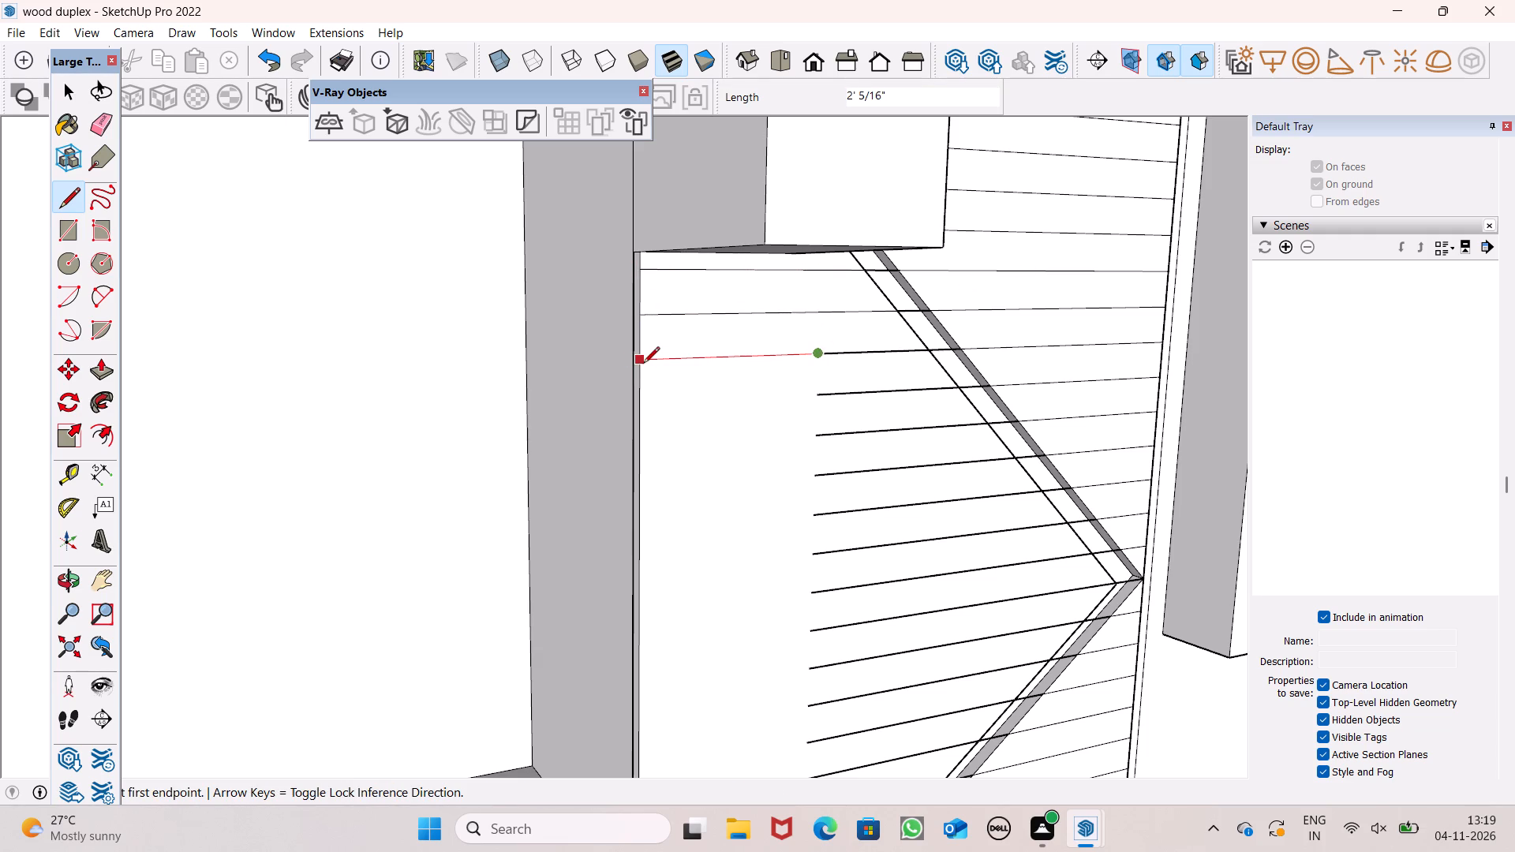
left_click(643, 364)
left_click(816, 398)
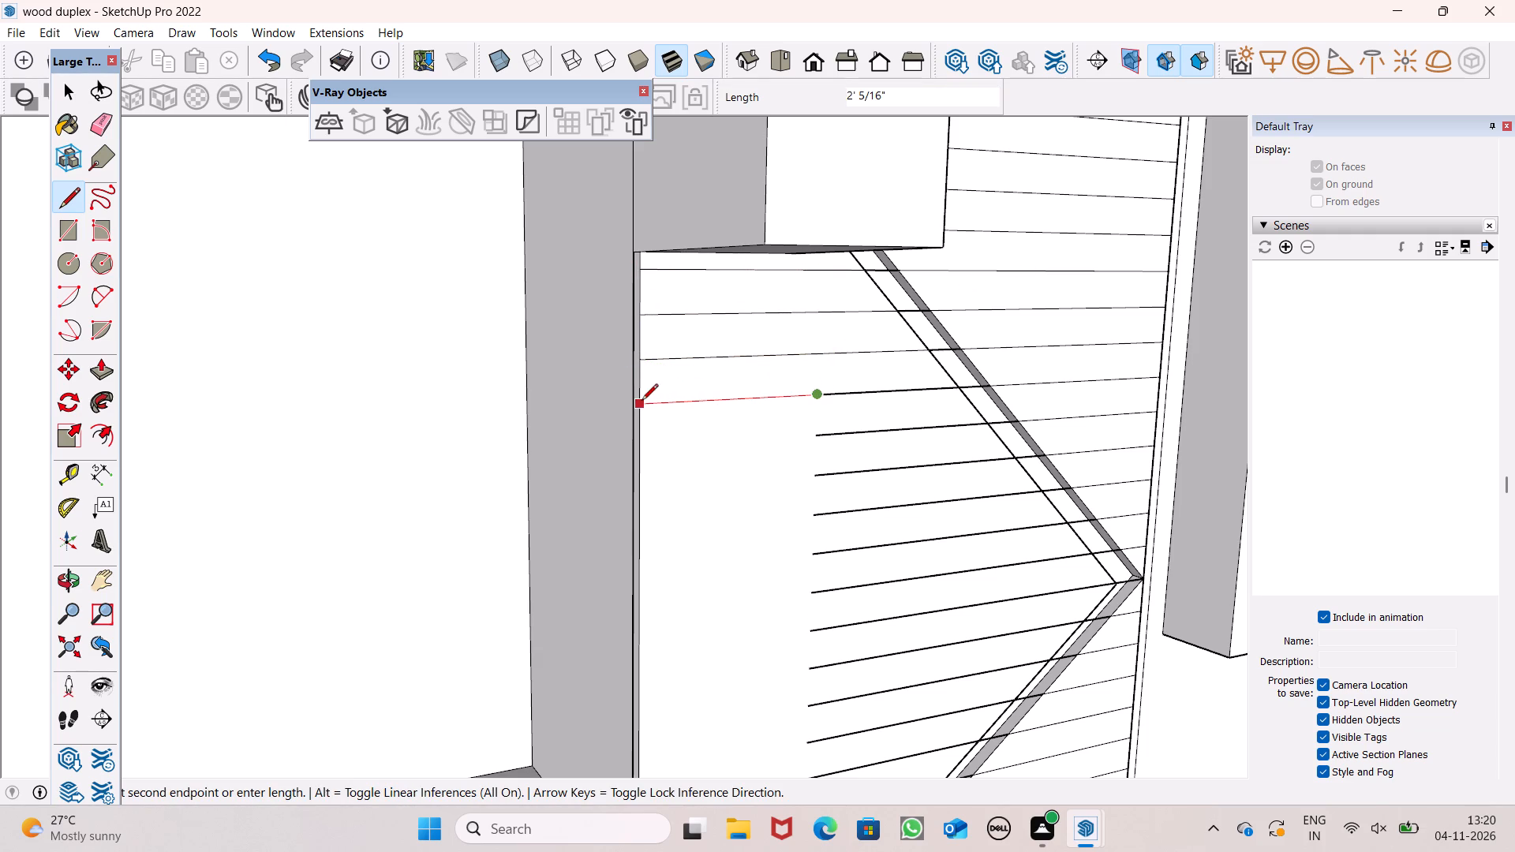
left_click(642, 402)
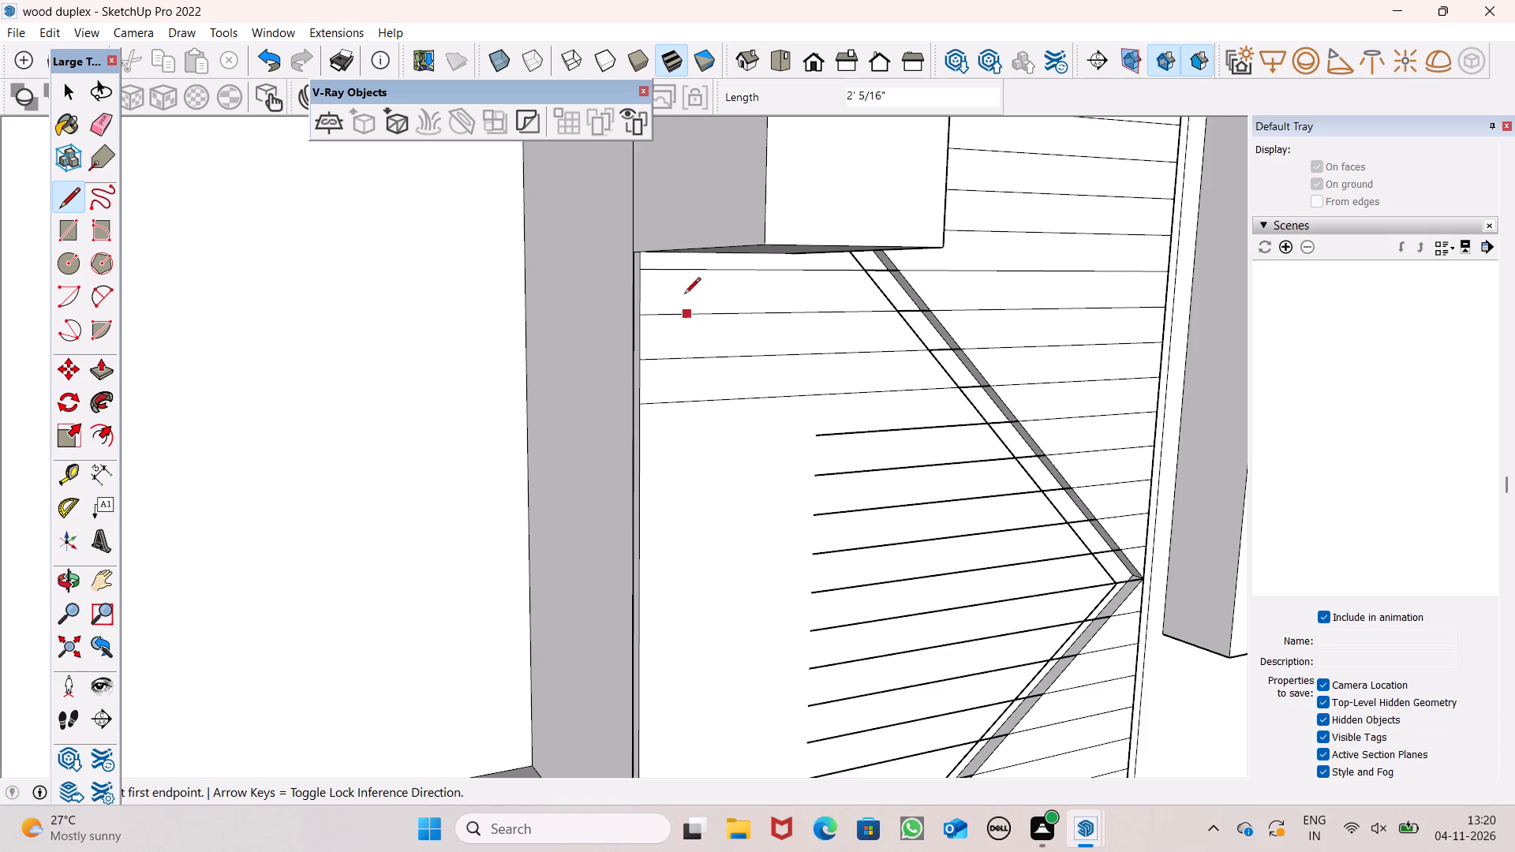
Extend the next two horizontal lines of the lowest zigzag section to the same side edge, each by about 2' 5/16".
scroll(645, 182, "down", 2)
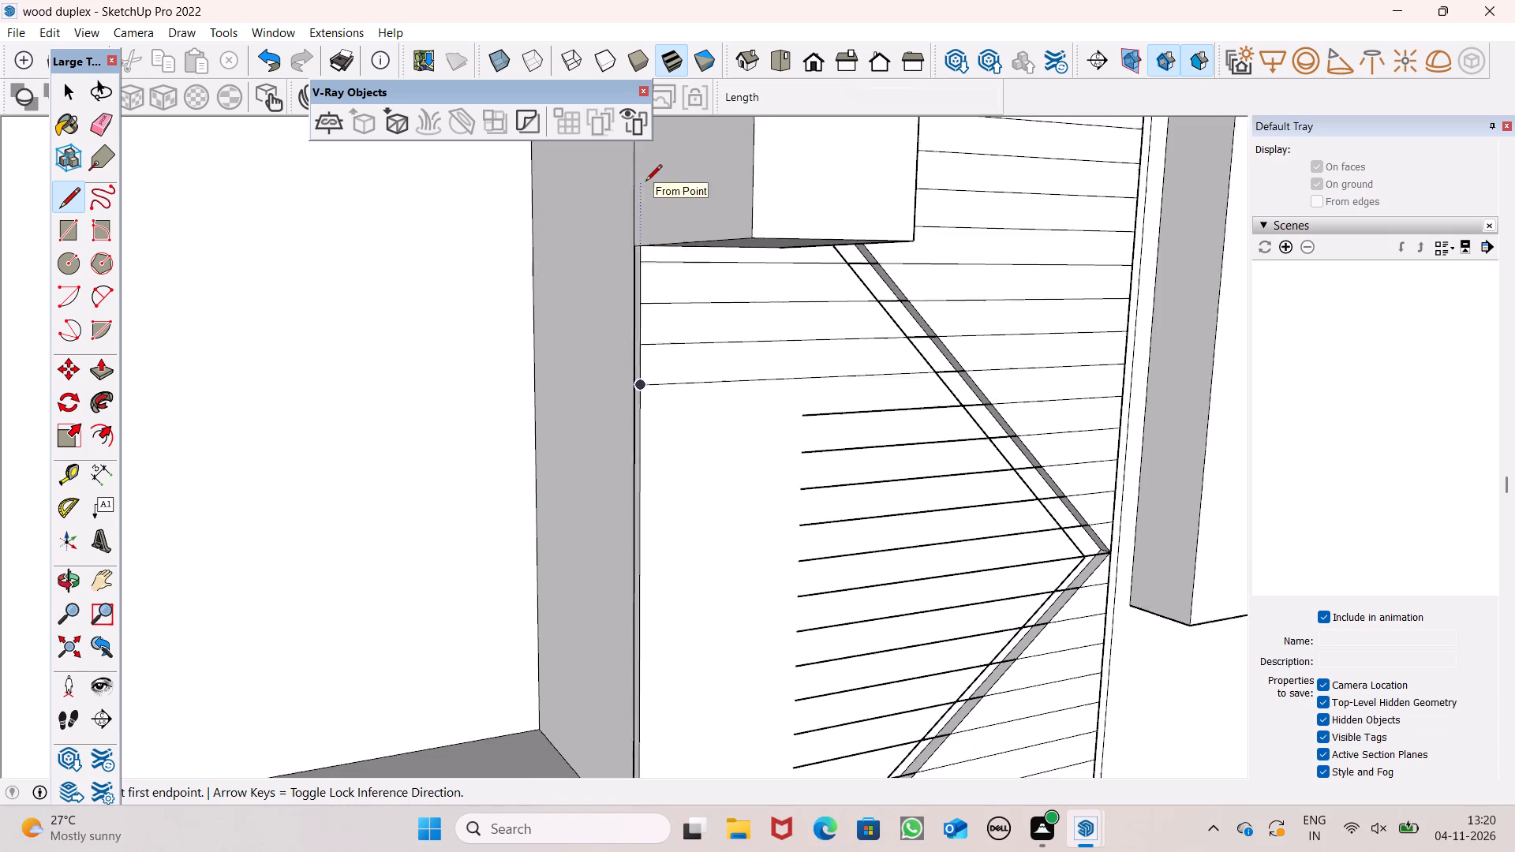
scroll(645, 182, "down", 4)
scroll(685, 347, "up", 7)
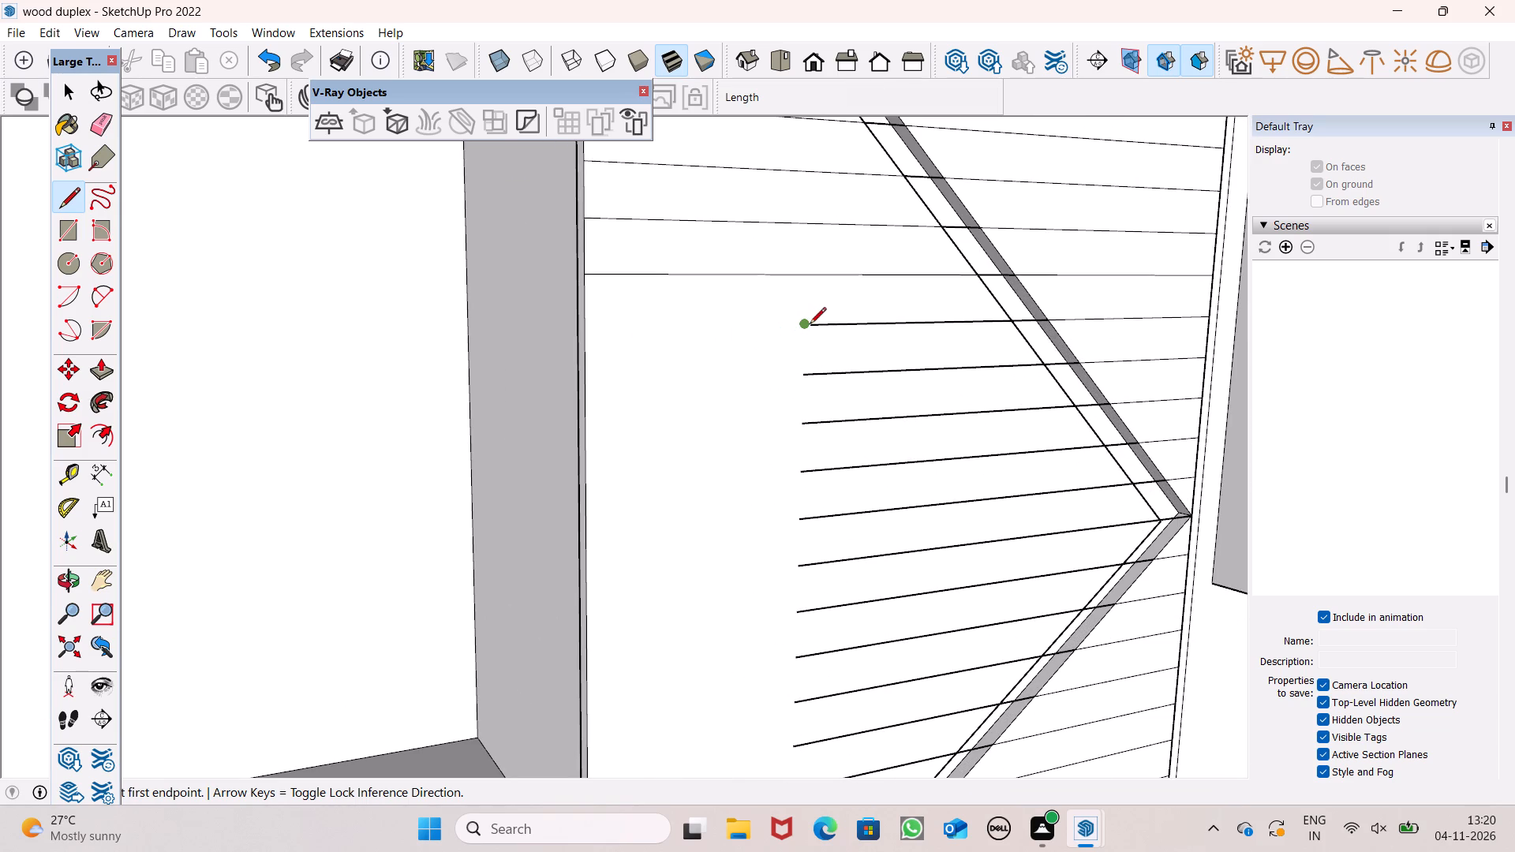
left_click(810, 324)
left_click(585, 326)
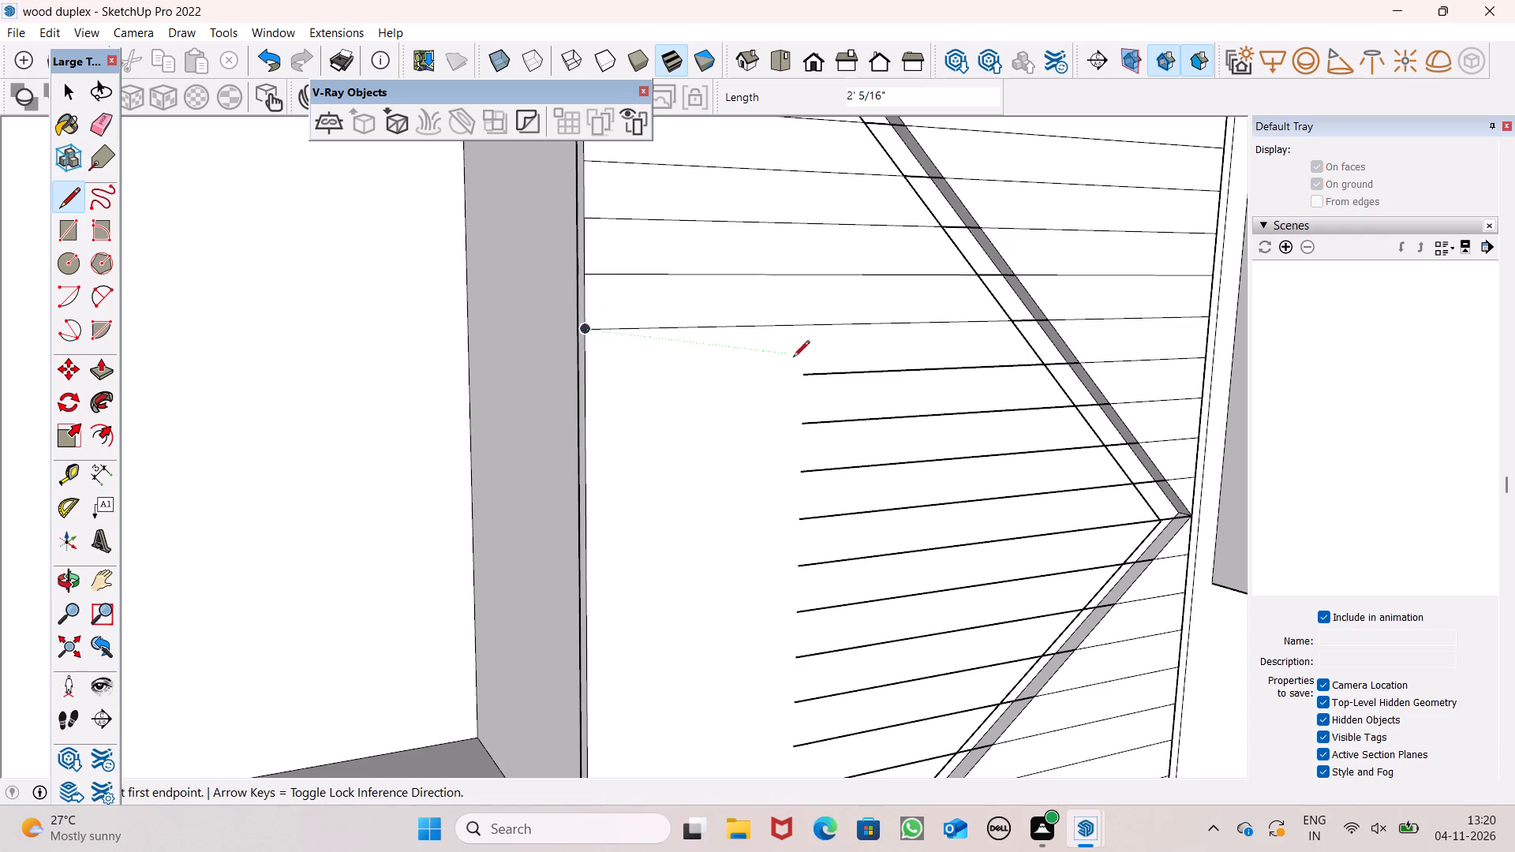
left_click(807, 376)
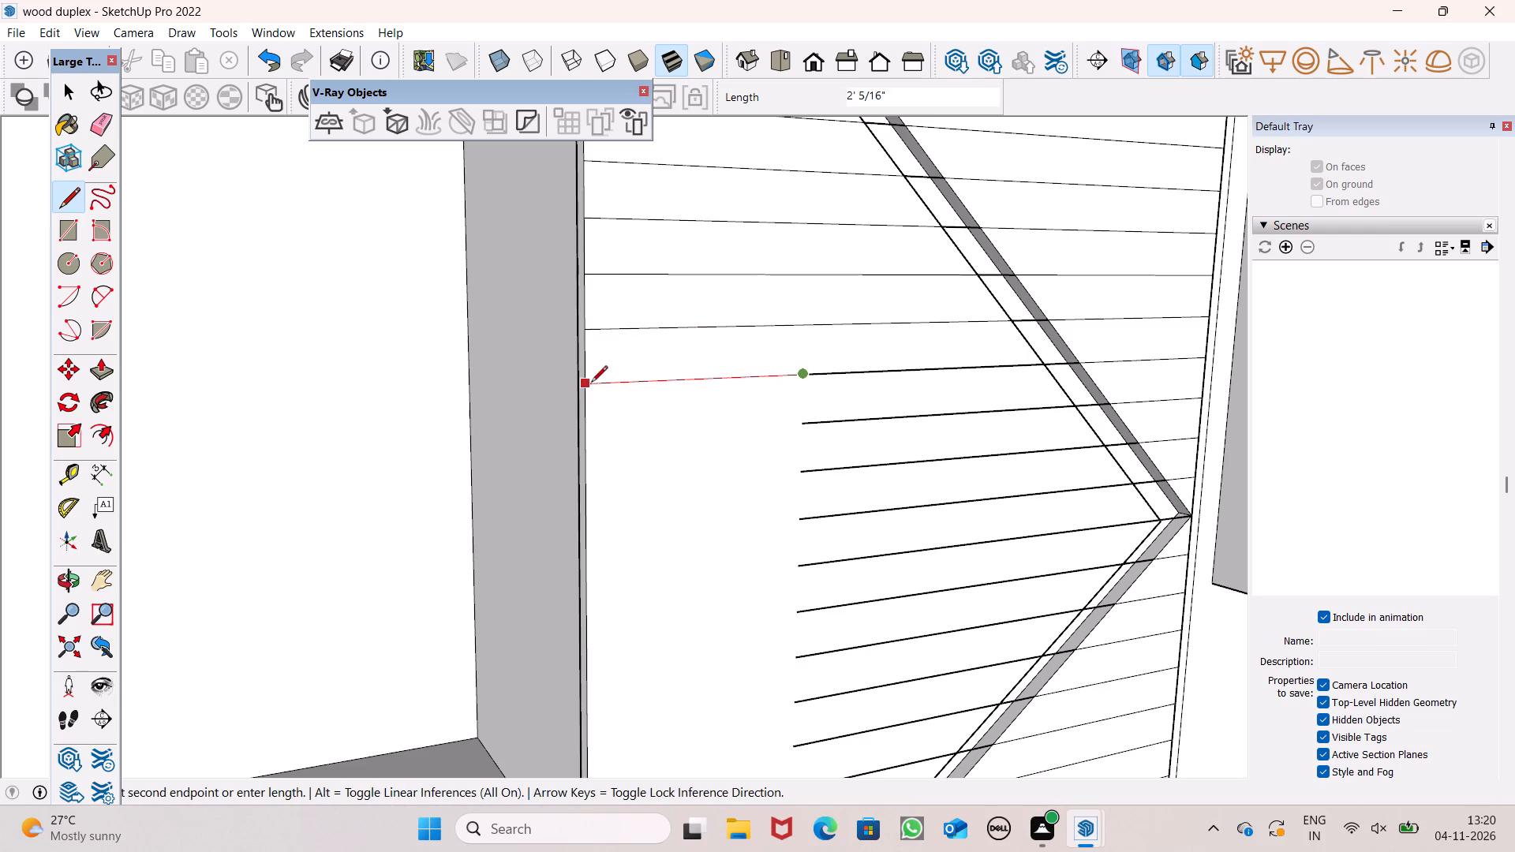
left_click(581, 384)
key("space")
Paint the large undivided face of the lowest zigzag triangle with the grey Color M04.
scroll(730, 424, "down", 5)
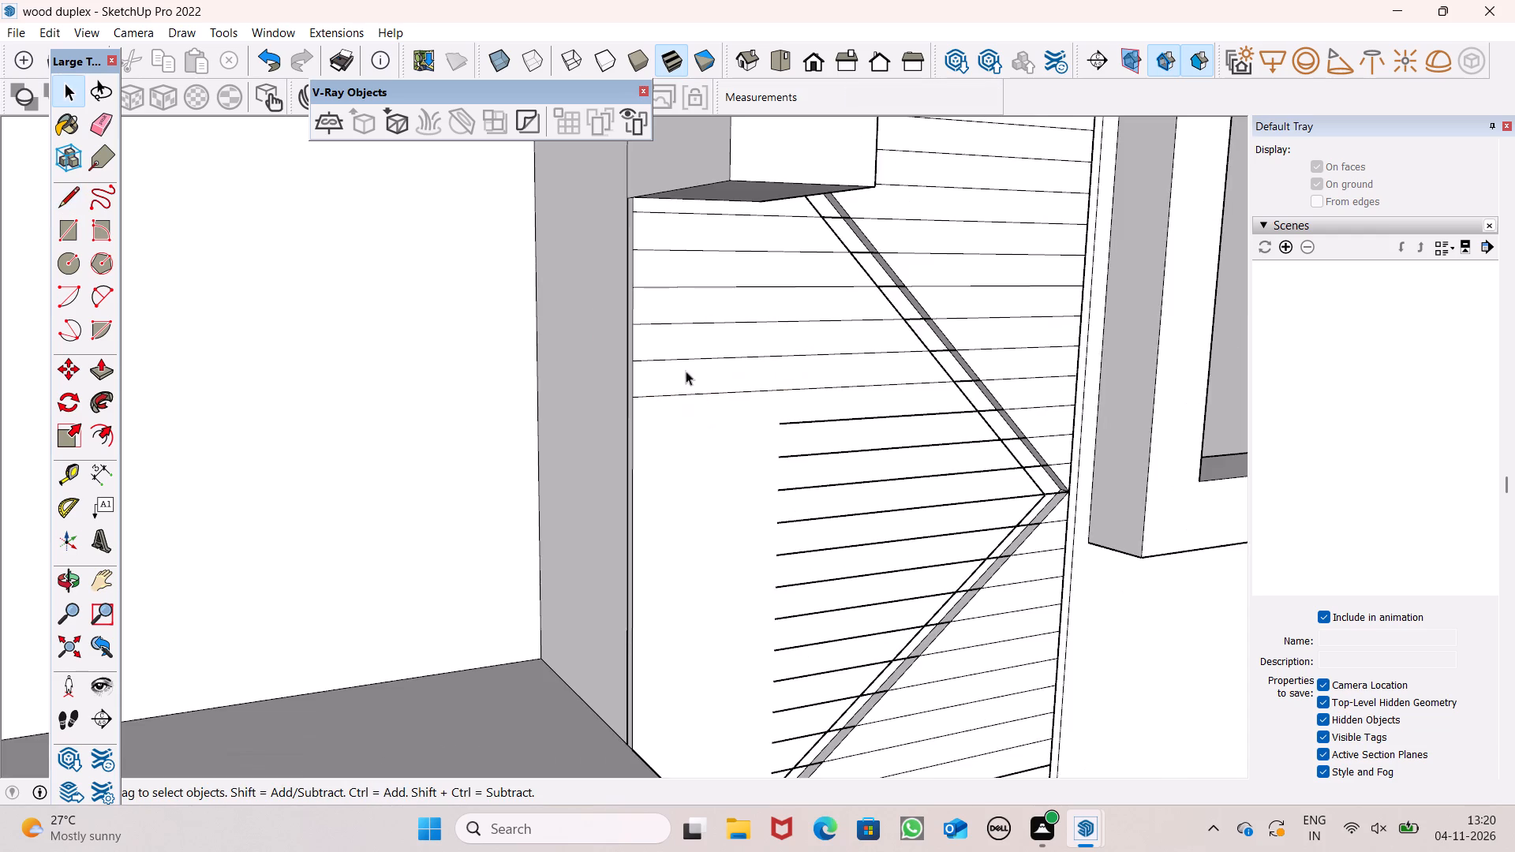
scroll(668, 390, "down", 5)
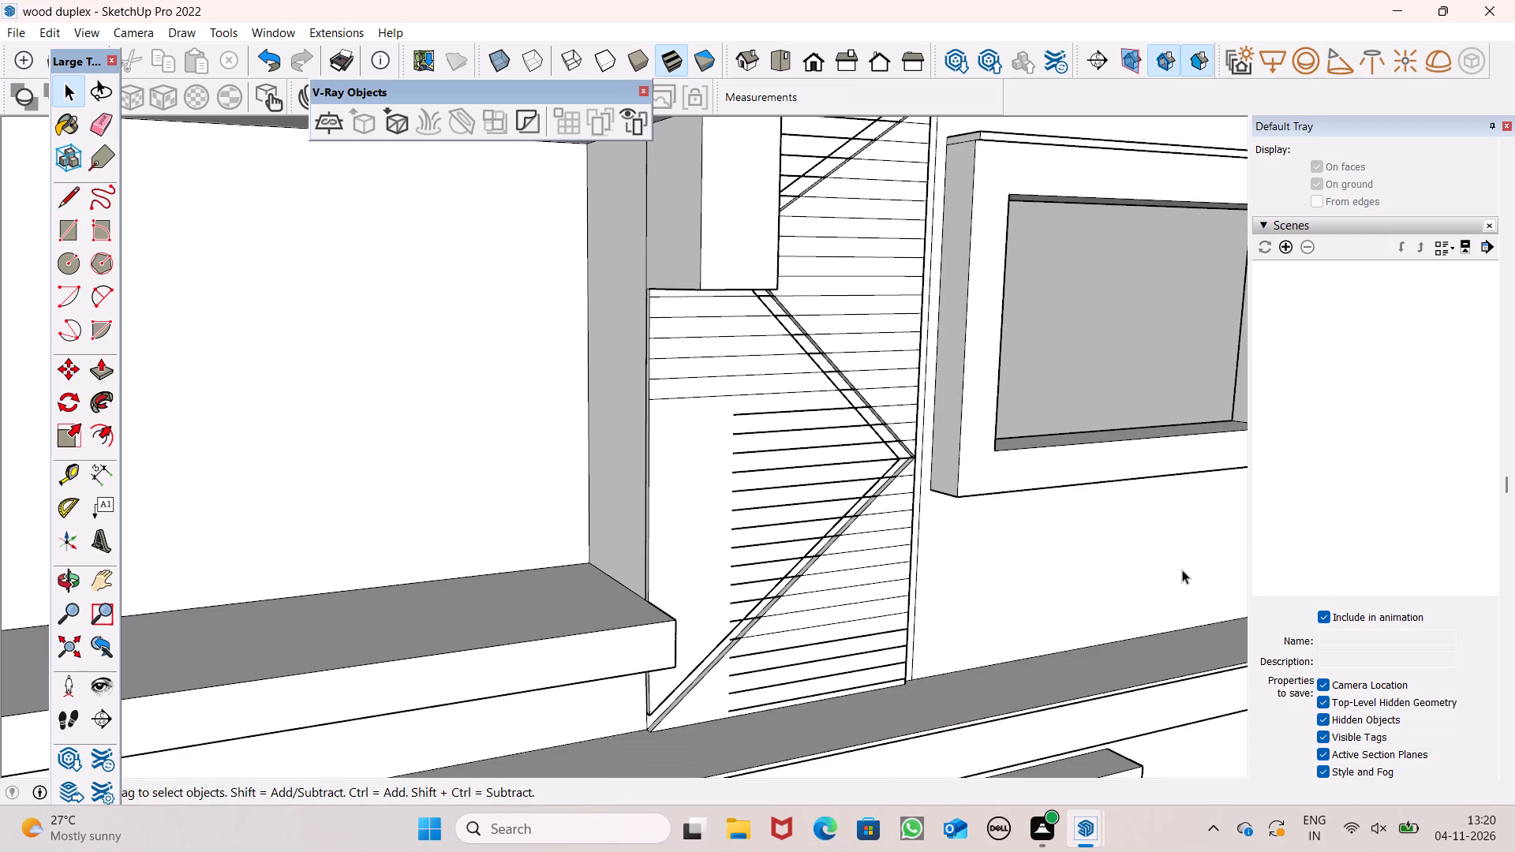
scroll(1349, 428, "down", 11)
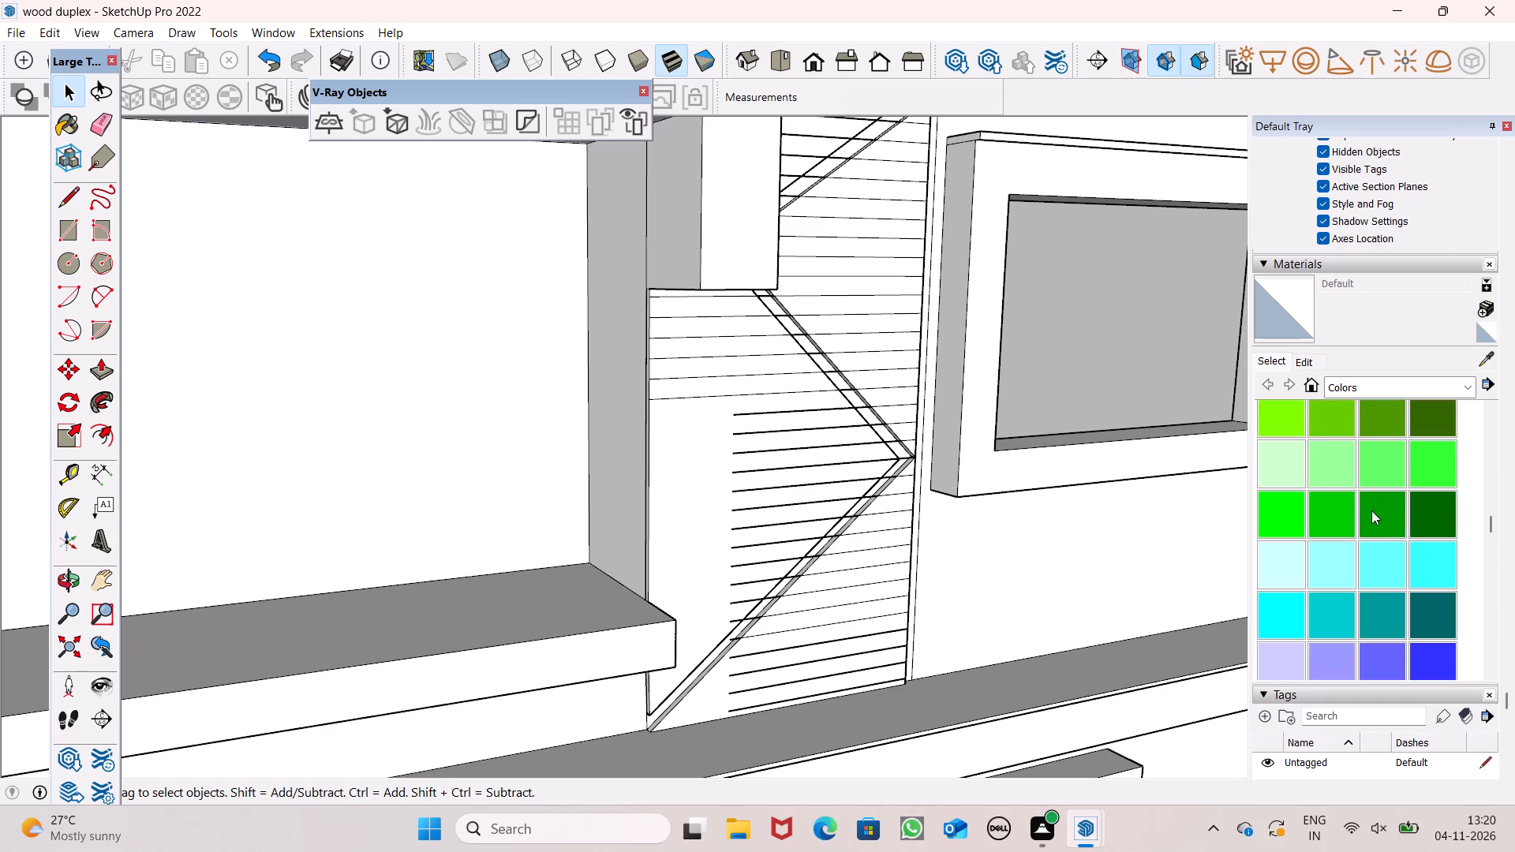
scroll(1381, 529, "down", 7)
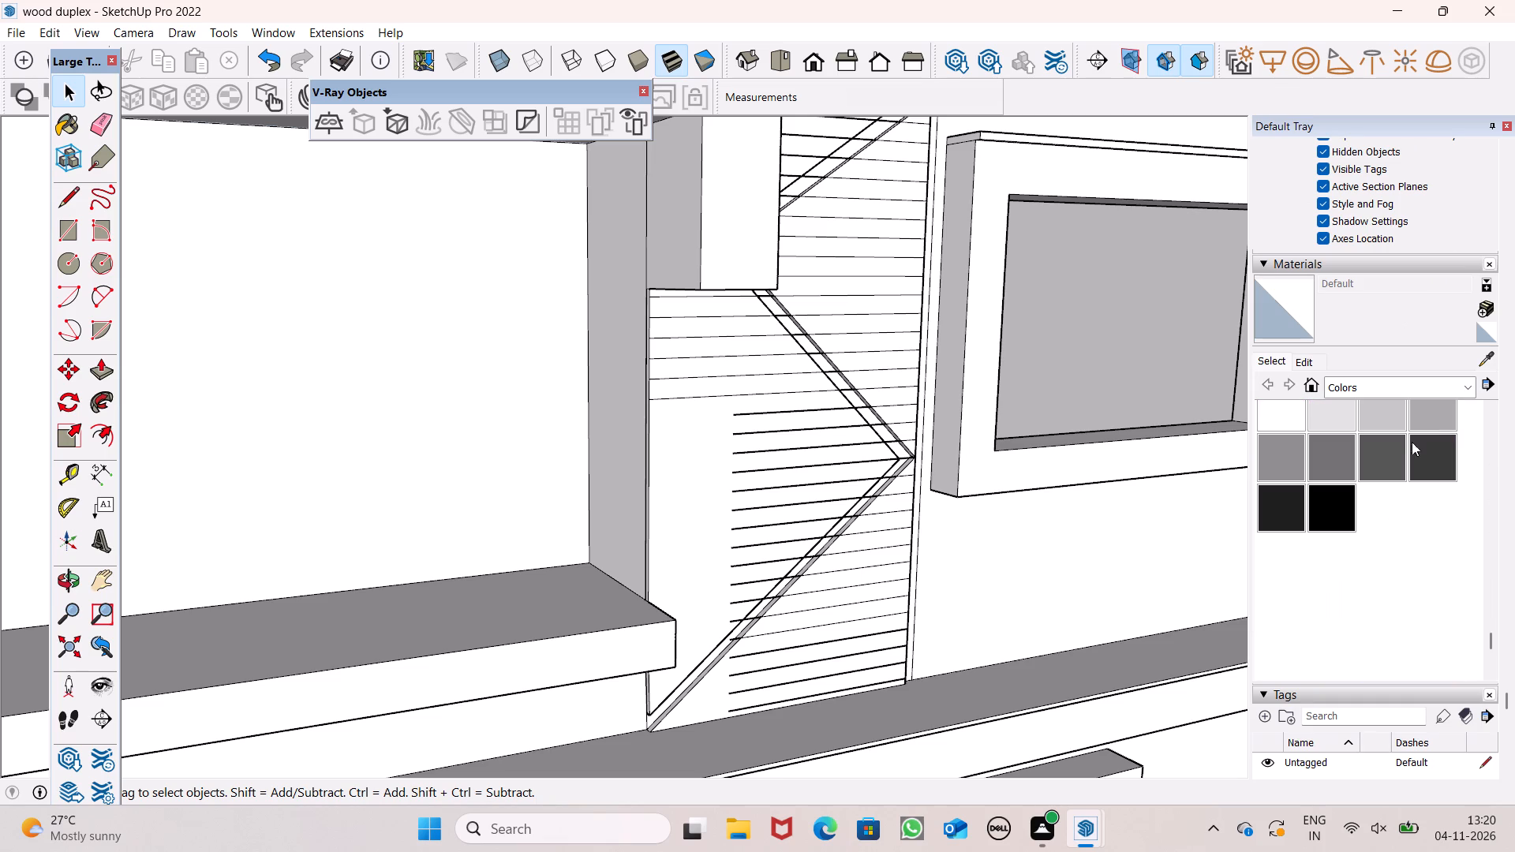
left_click(1270, 454)
left_click(691, 418)
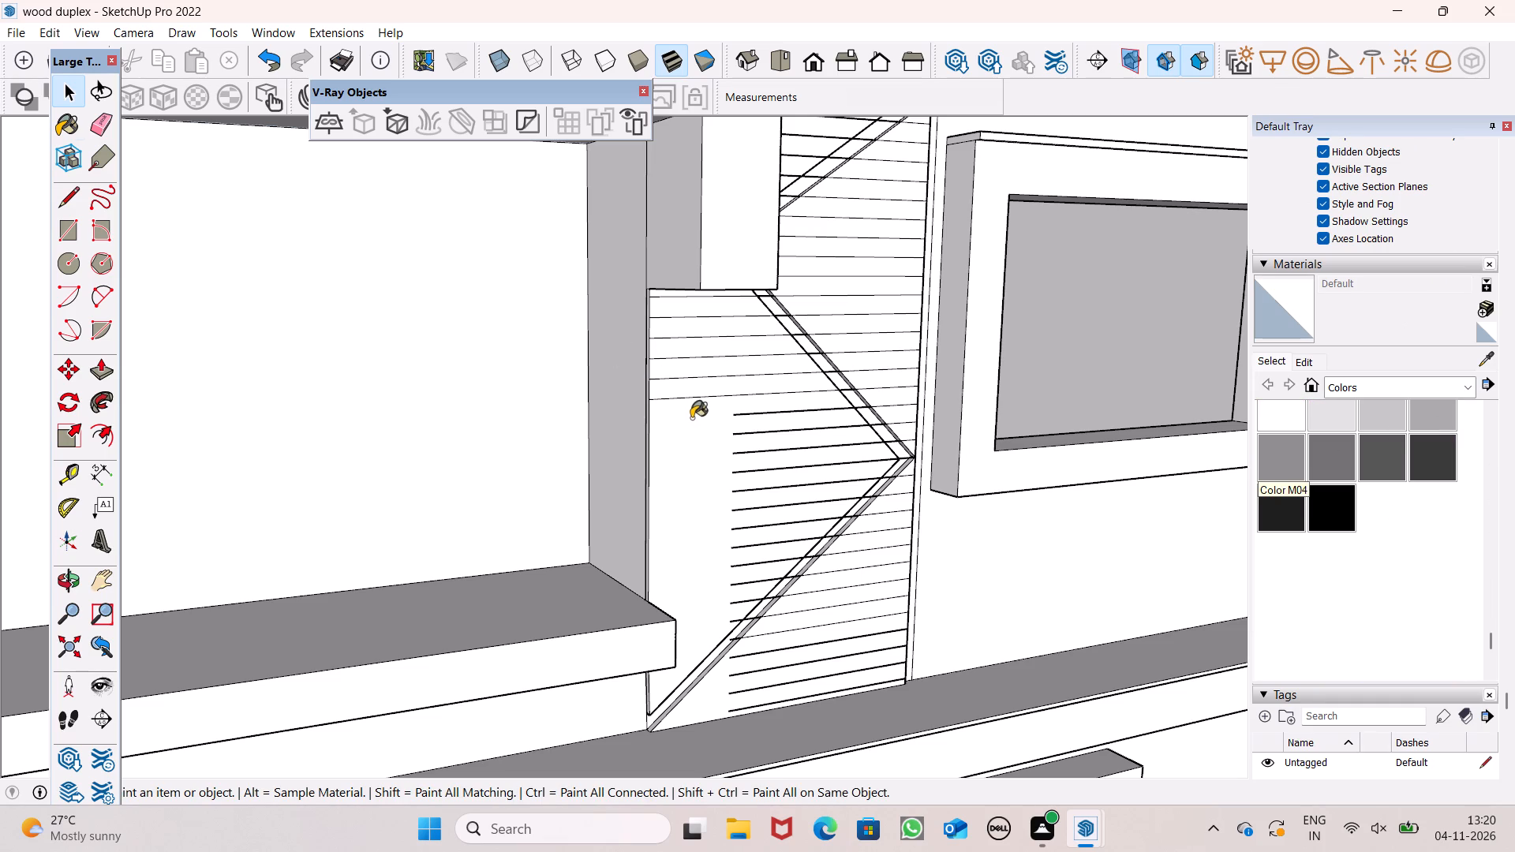
Apply Color M04 to the wall strips outside the lowest triangle's lower diagonal, working from the panel's base towards the apex.
left_click(849, 678)
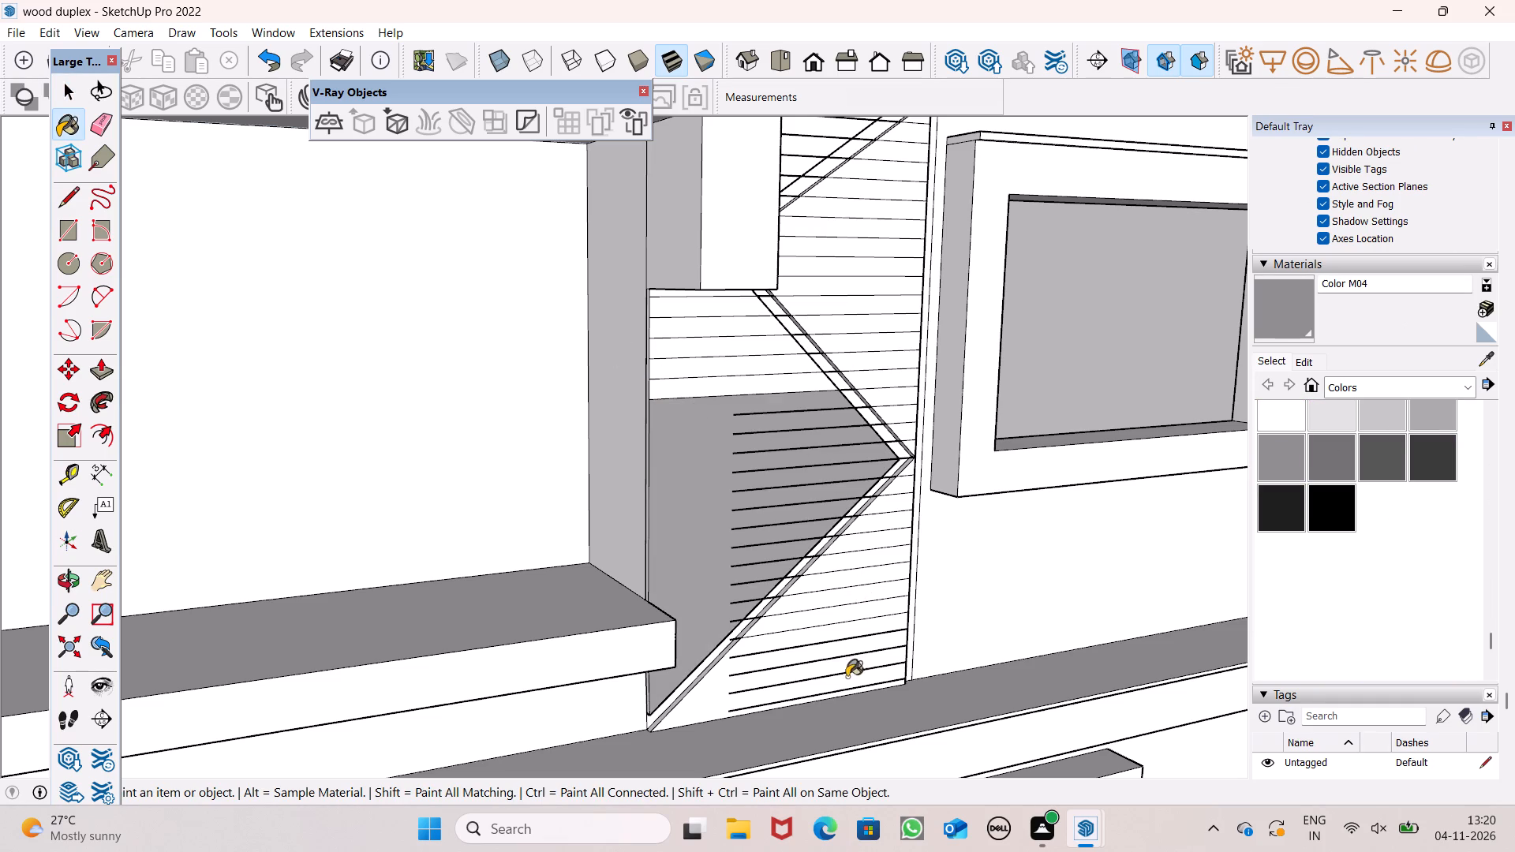
left_click(847, 658)
left_click(847, 644)
left_click(848, 606)
left_click(848, 601)
left_click(862, 573)
left_click(878, 538)
double_click(882, 531)
left_click_drag(902, 563, 903, 570)
left_click(907, 585)
left_click(906, 605)
left_click(895, 611)
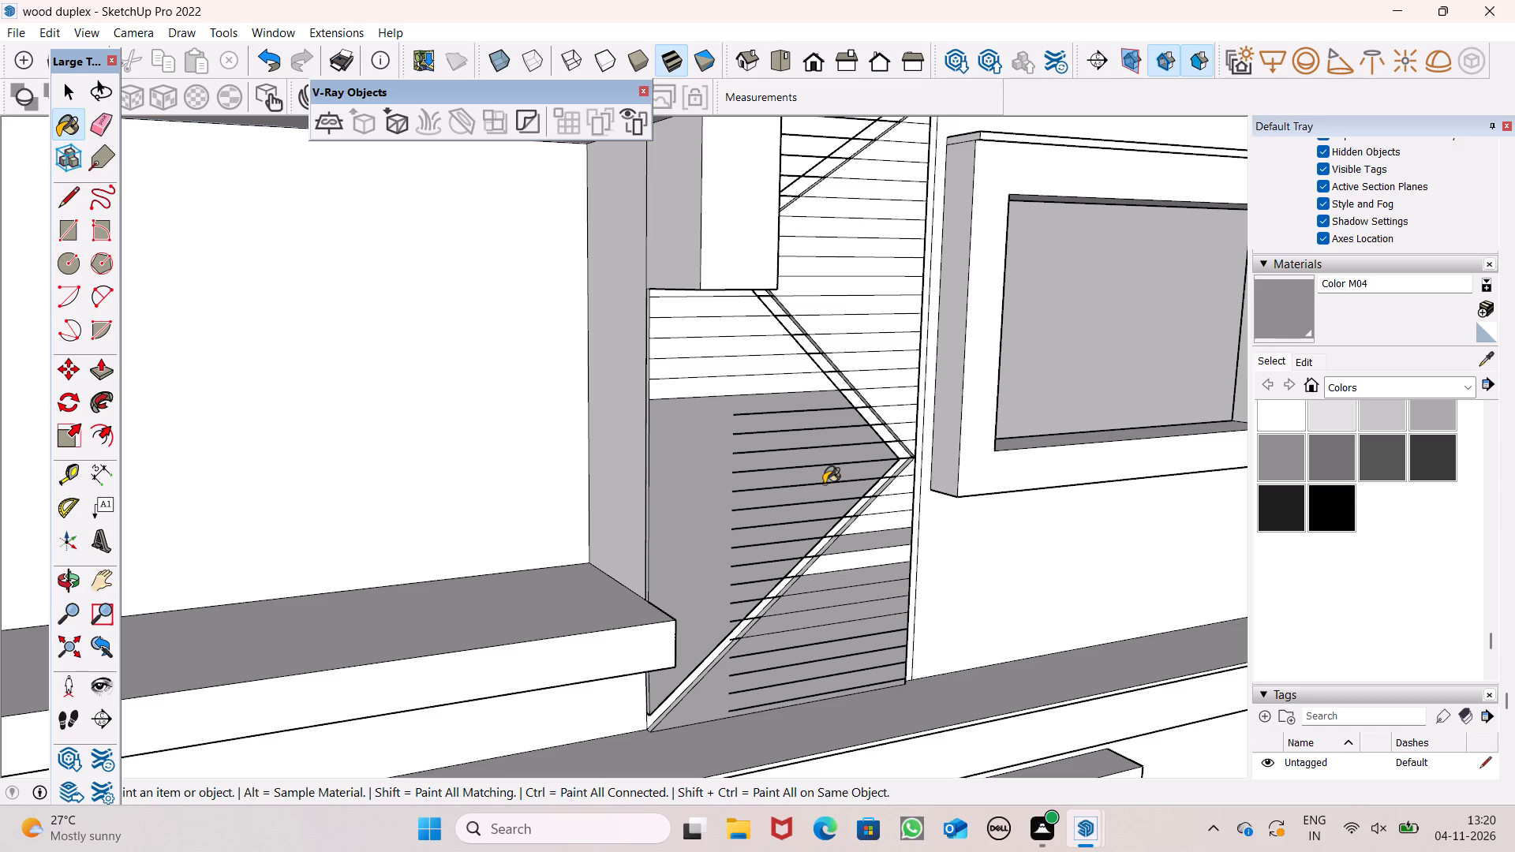
Paint the narrow horizontal strips in the upper part of the lowest triangle with Color M04.
scroll(849, 354, "up", 4)
left_click(637, 264)
left_click(634, 284)
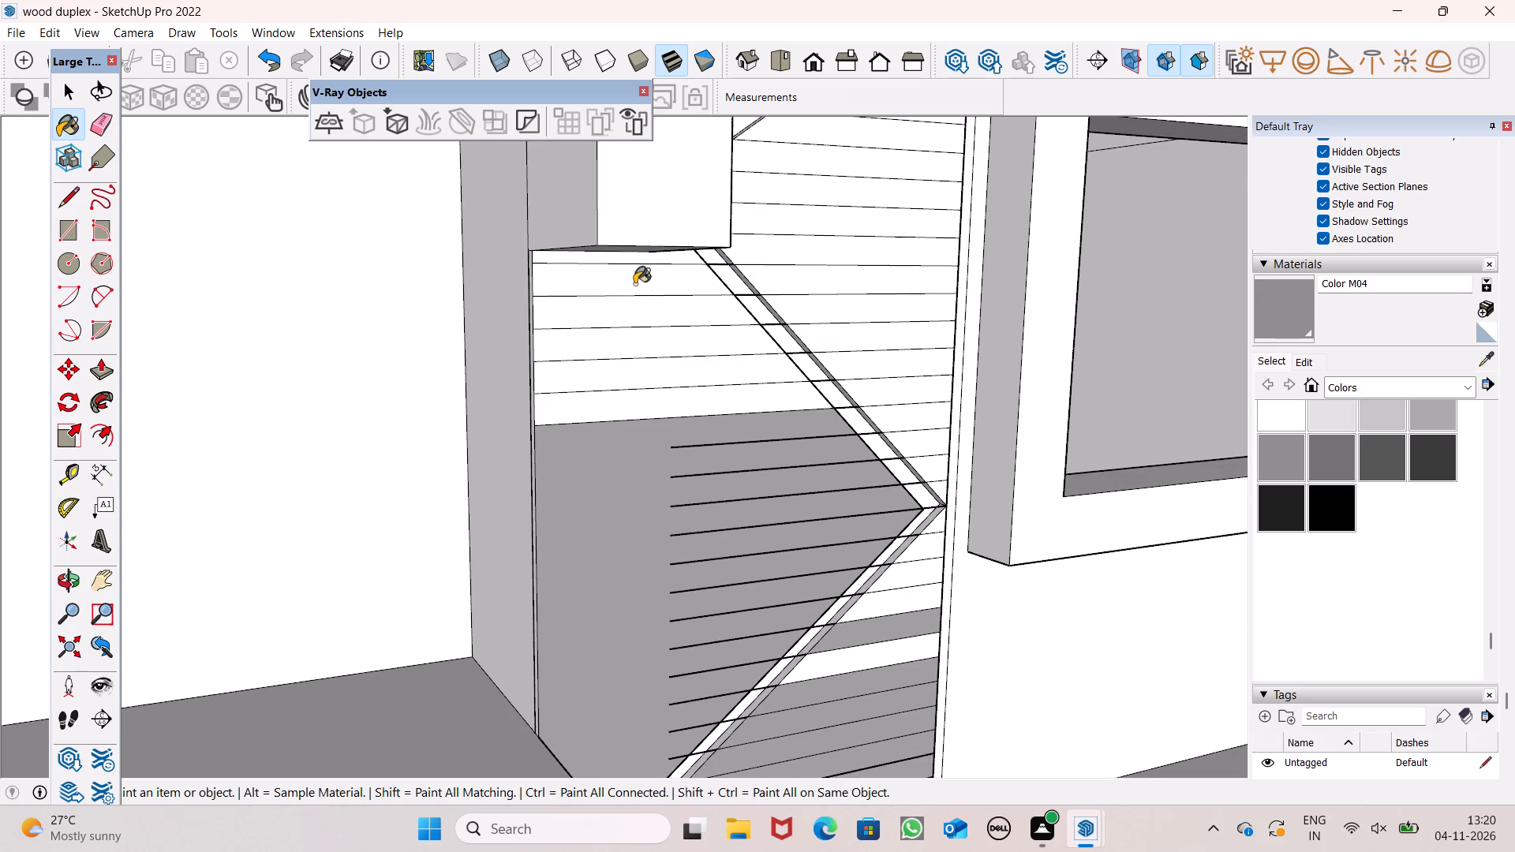
left_click_drag(635, 285, 640, 301)
double_click(646, 319)
left_click_drag(649, 328, 655, 347)
left_click(661, 346)
left_click(676, 375)
left_click_drag(680, 379, 682, 387)
left_click(706, 416)
left_click_drag(716, 378, 717, 391)
left_click(715, 398)
Apply Color M04 to wall strips outside the lowest triangle's upper diagonal, from beside the projecting block down to the apex.
left_click(852, 177)
left_click(851, 201)
left_click(851, 210)
left_click(865, 250)
left_click(867, 257)
left_click_drag(881, 289, 885, 299)
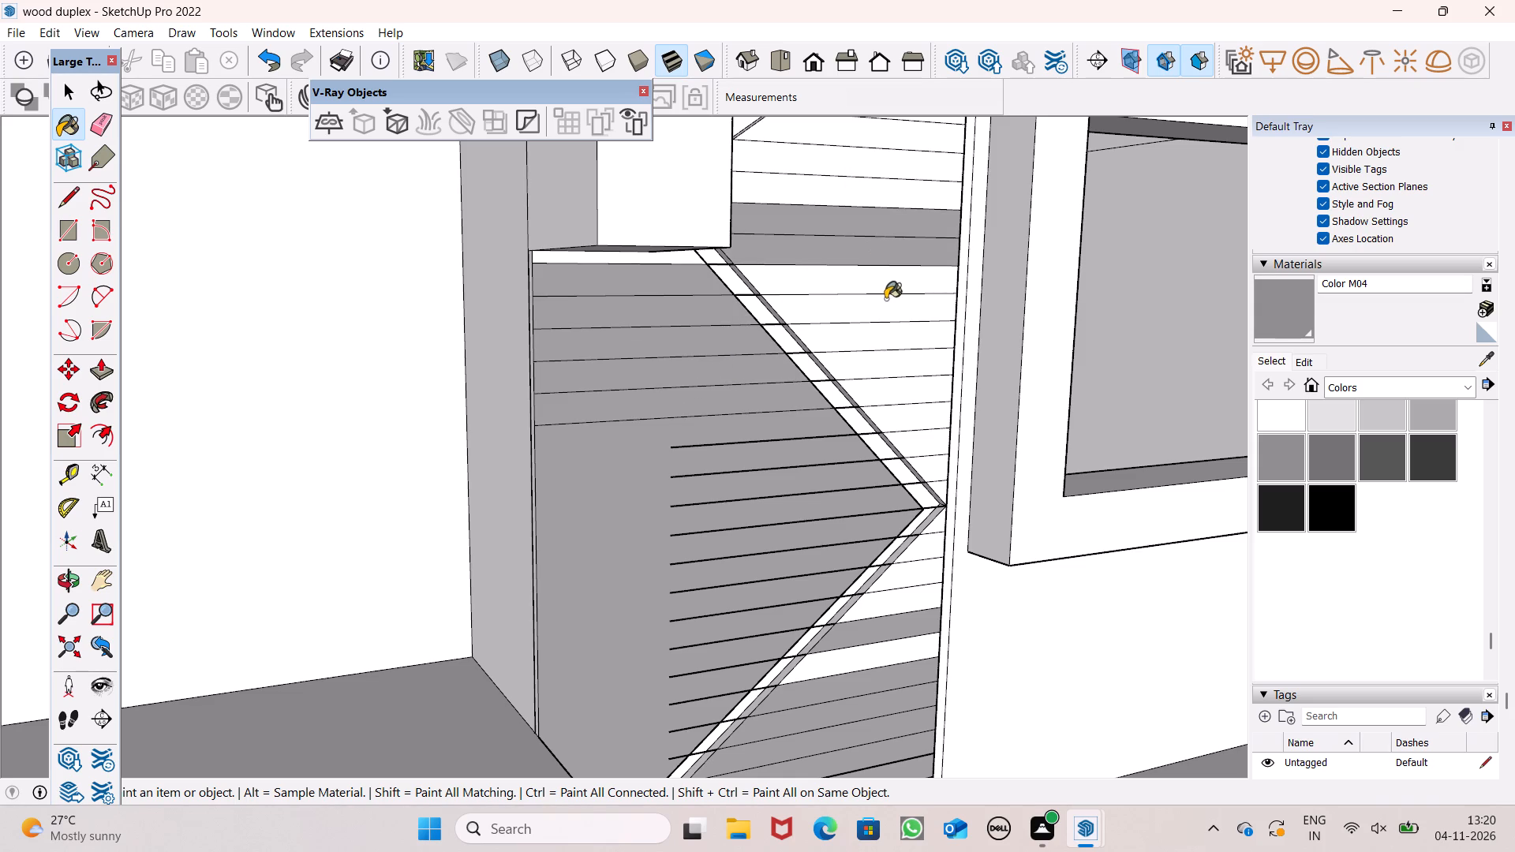
left_click_drag(887, 301, 891, 317)
left_click(910, 353)
left_click_drag(915, 373, 918, 382)
left_click_drag(925, 398, 937, 435)
left_click(939, 441)
left_click(941, 459)
left_click_drag(942, 487, 943, 498)
left_click(940, 498)
Paint strips just below the triangle's apex, outside the lower diagonal band, with Color M04.
left_click_drag(935, 525, 933, 544)
left_click_drag(928, 543, 926, 547)
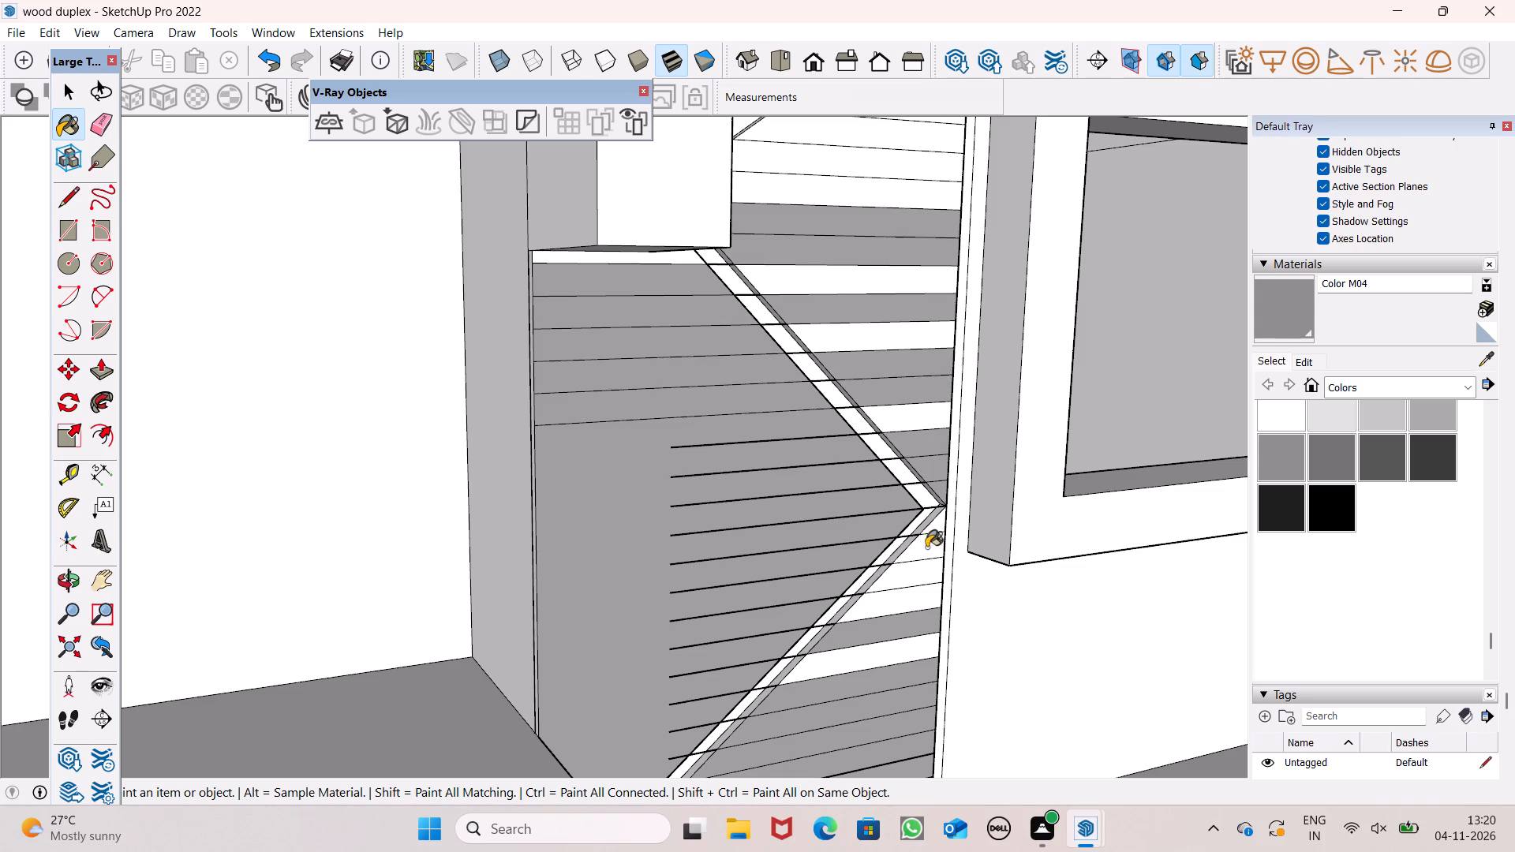
left_click_drag(926, 547, 925, 551)
left_click_drag(921, 592, 919, 623)
left_click(918, 630)
left_click(915, 583)
left_click(915, 536)
left_click_drag(917, 545, 918, 558)
Fill in missed strips between the apex and the previously painted lower strips with Color M04.
left_click(926, 523)
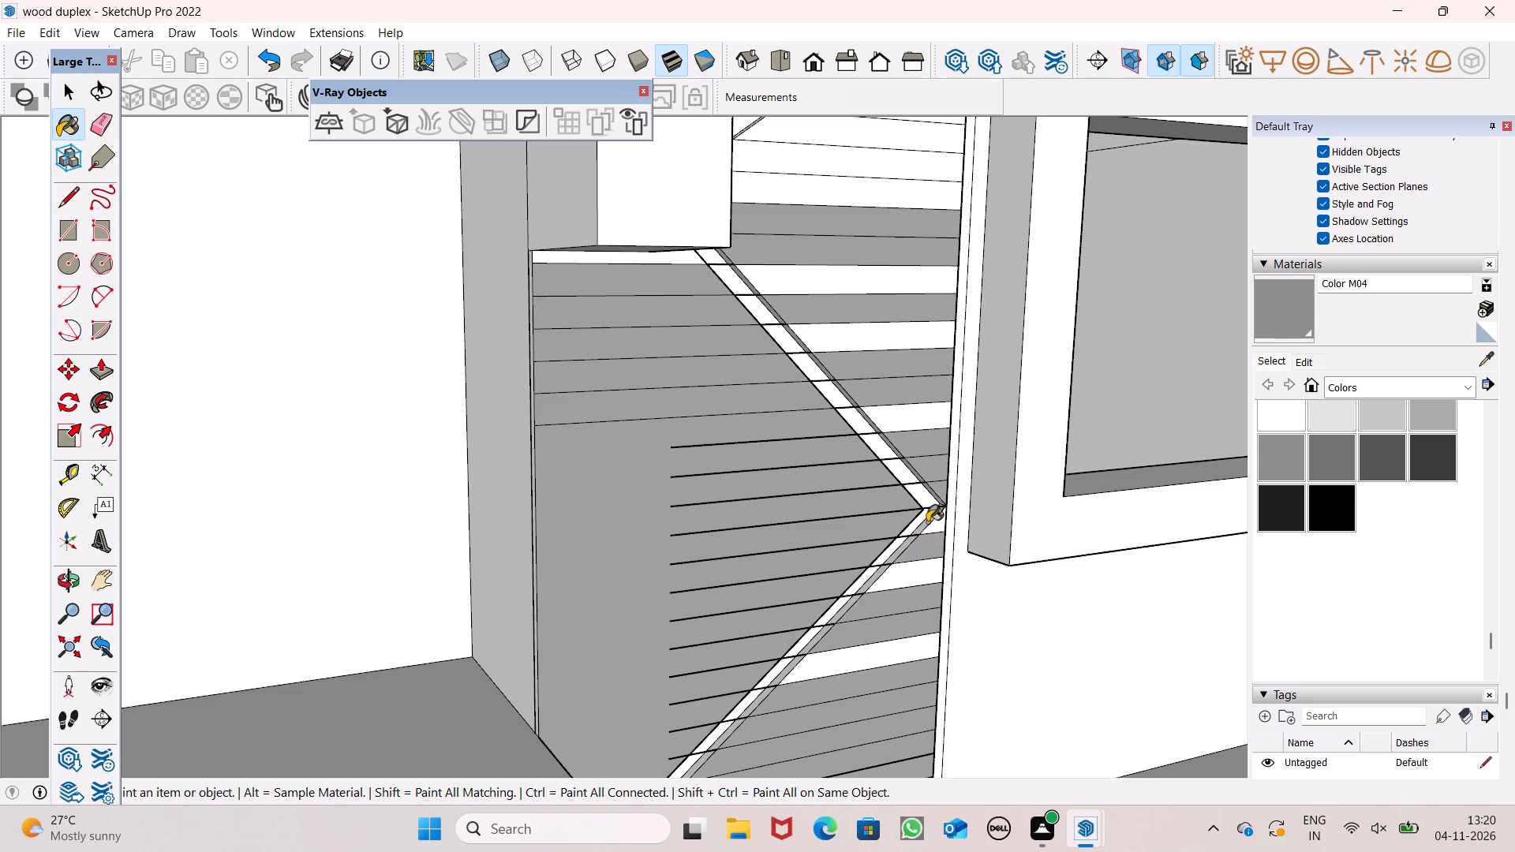
left_click(931, 522)
left_click_drag(933, 542, 931, 556)
left_click_drag(931, 595, 926, 630)
left_click(924, 628)
left_click(913, 584)
left_click_drag(912, 611, 910, 626)
left_click_drag(905, 660, 903, 679)
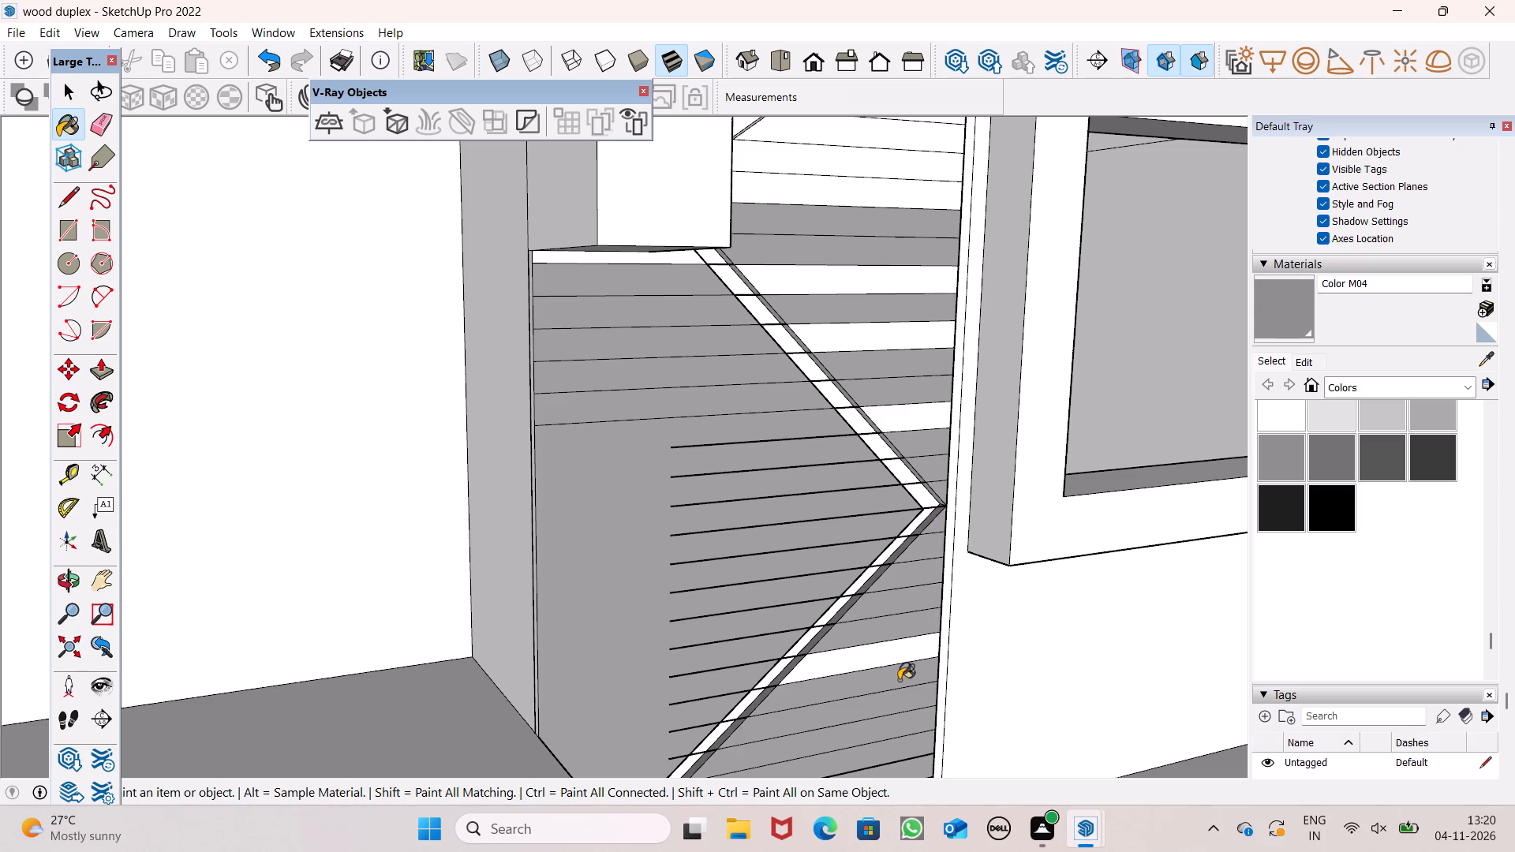
left_click(899, 681)
left_click_drag(882, 680, 876, 701)
Extend the three uppermost short lines in the lowest triangle to the panel's side edge with segments about 2' 5/16" long.
key("space")
scroll(636, 477, "down", 2)
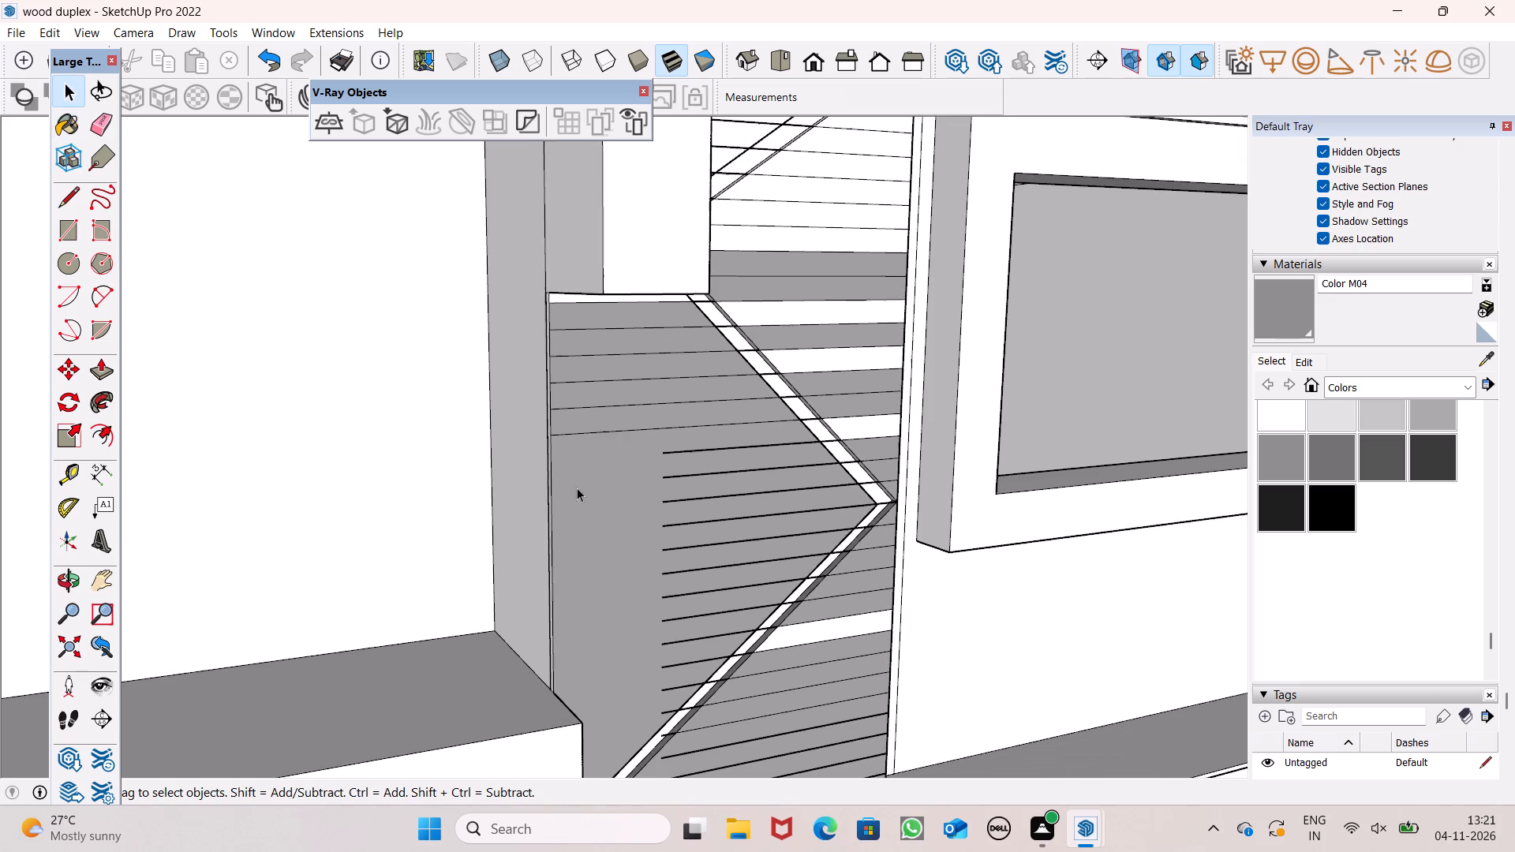
middle_click_drag(593, 462, 507, 502)
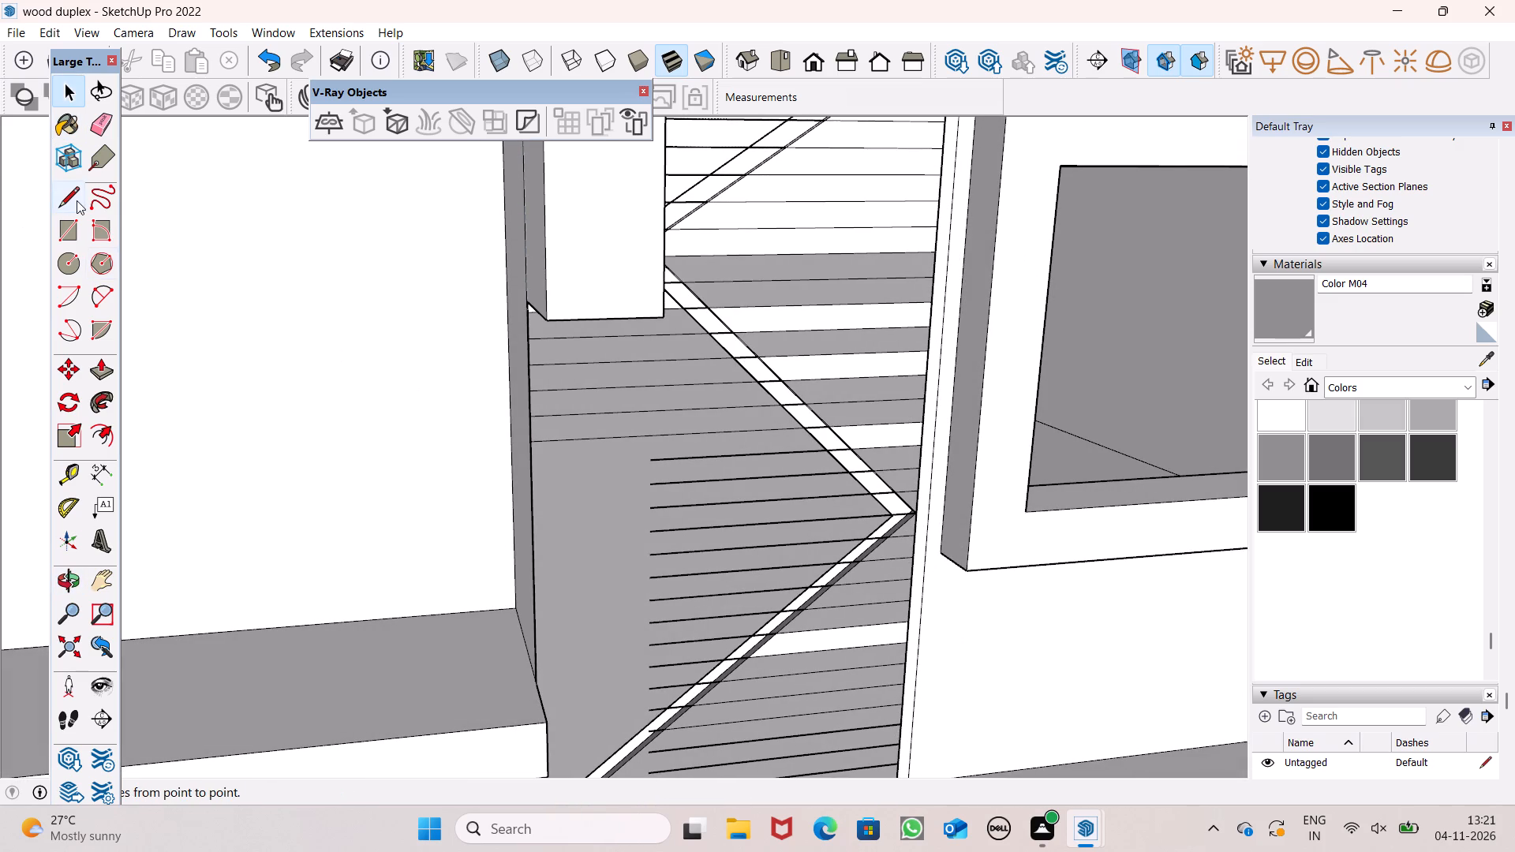
left_click(77, 200)
scroll(327, 204, "down", 2)
middle_click_drag(376, 353, 551, 400)
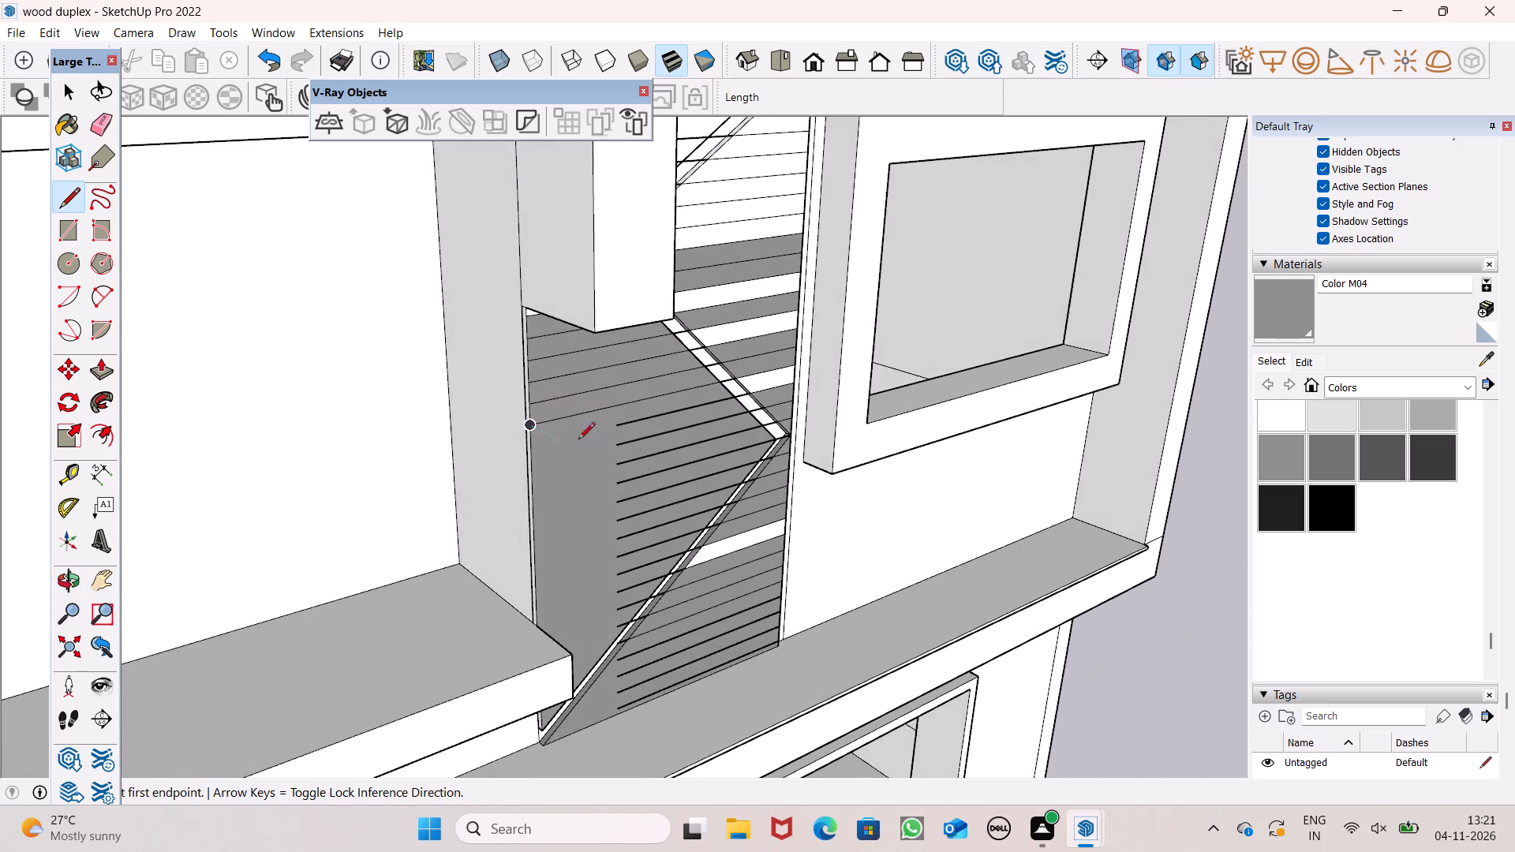
scroll(645, 455, "up", 4)
left_click(604, 412)
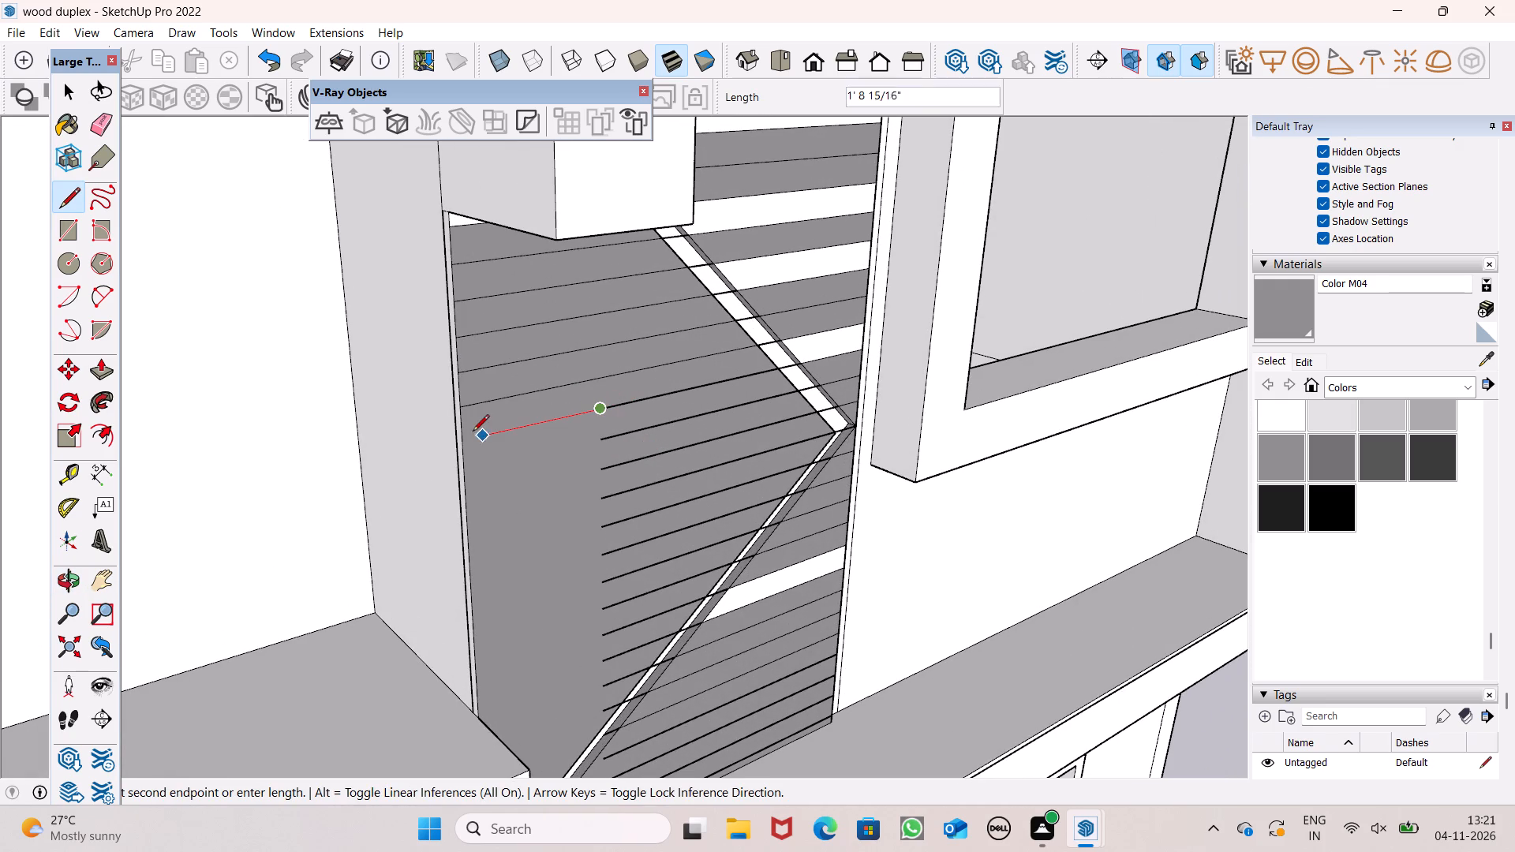
left_click(470, 441)
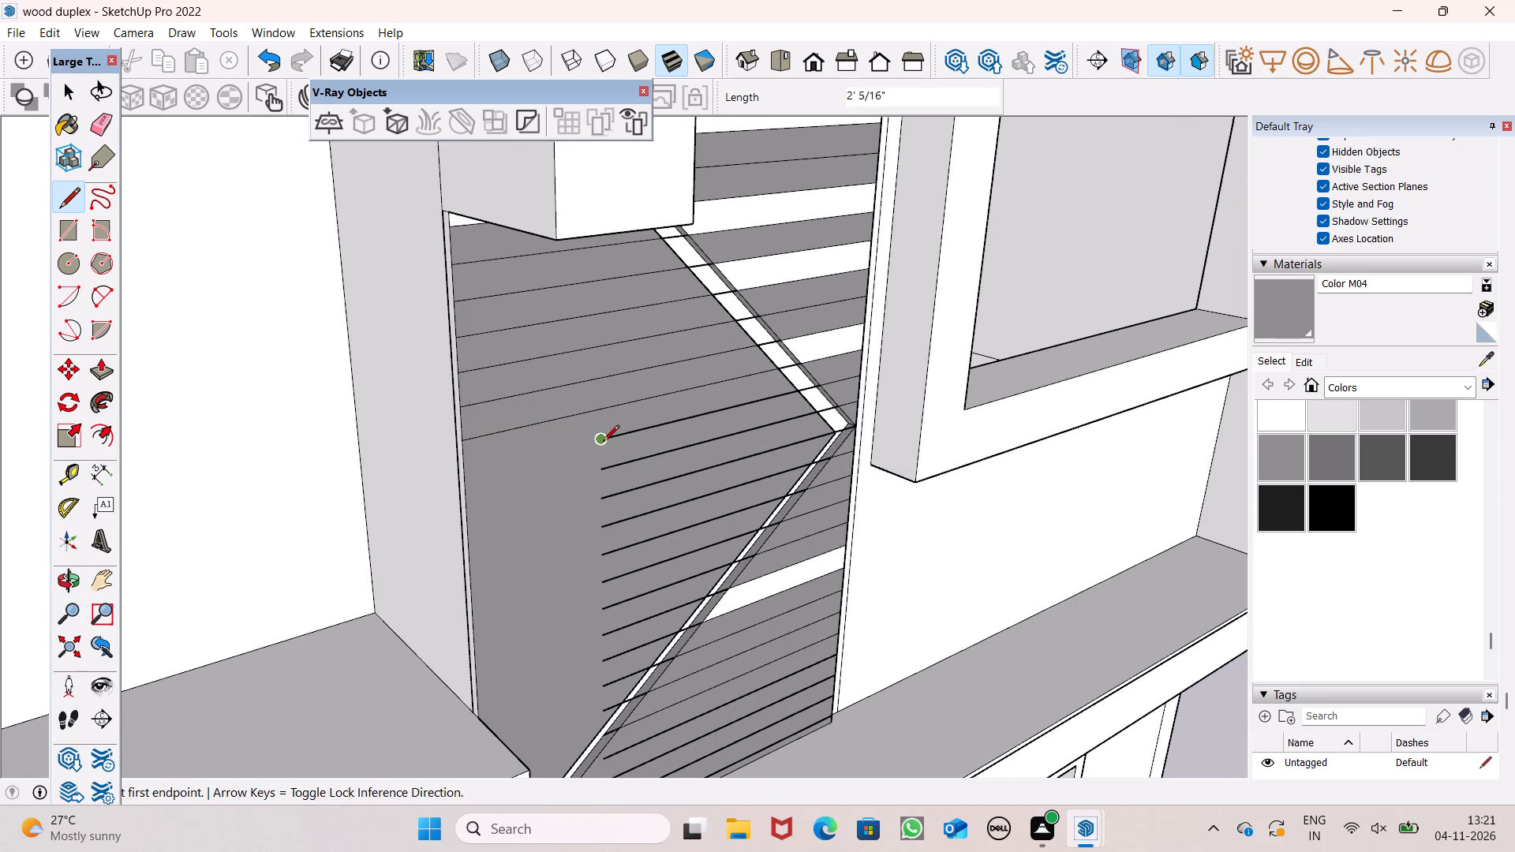
left_click(603, 442)
left_click(466, 476)
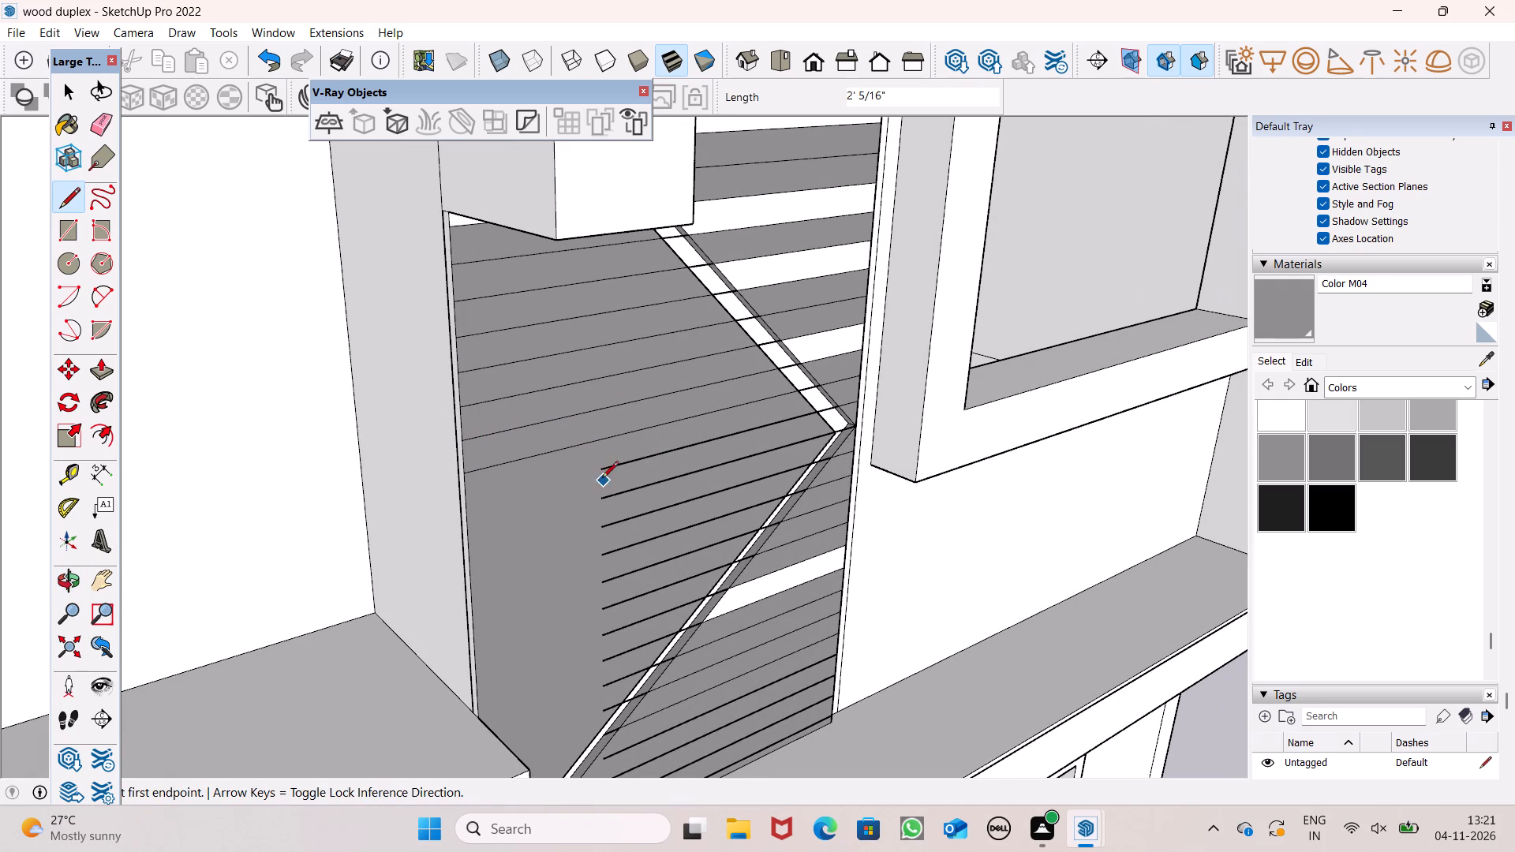
left_click(603, 472)
left_click(471, 503)
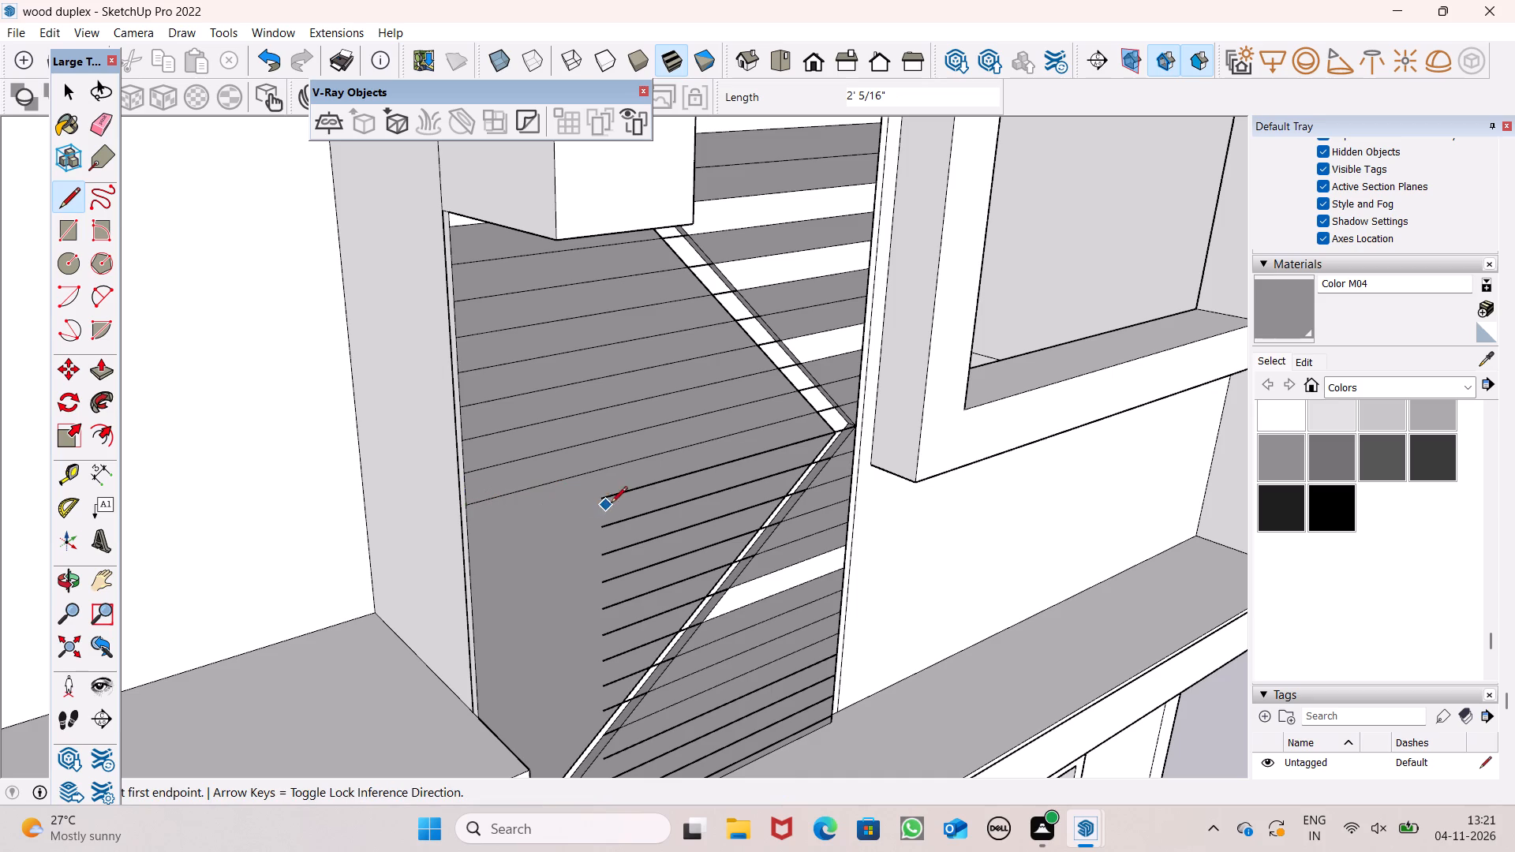
Extend the following five short lines of the lowest triangle to the panel's side edge, each by about 2' 5/16".
left_click(602, 498)
left_click(472, 542)
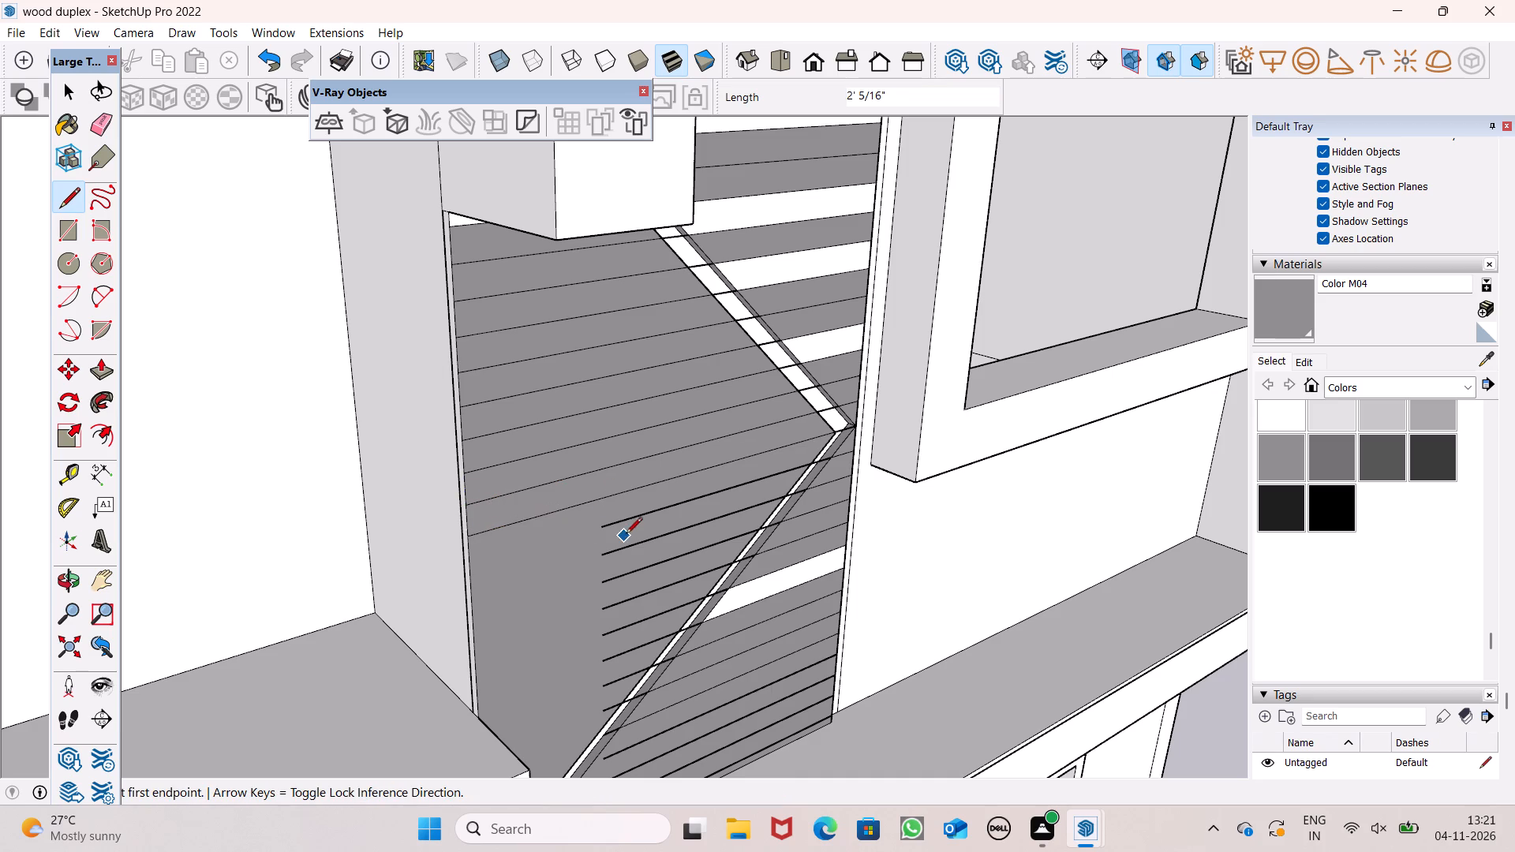
left_click(607, 529)
left_click_drag(468, 566, 478, 566)
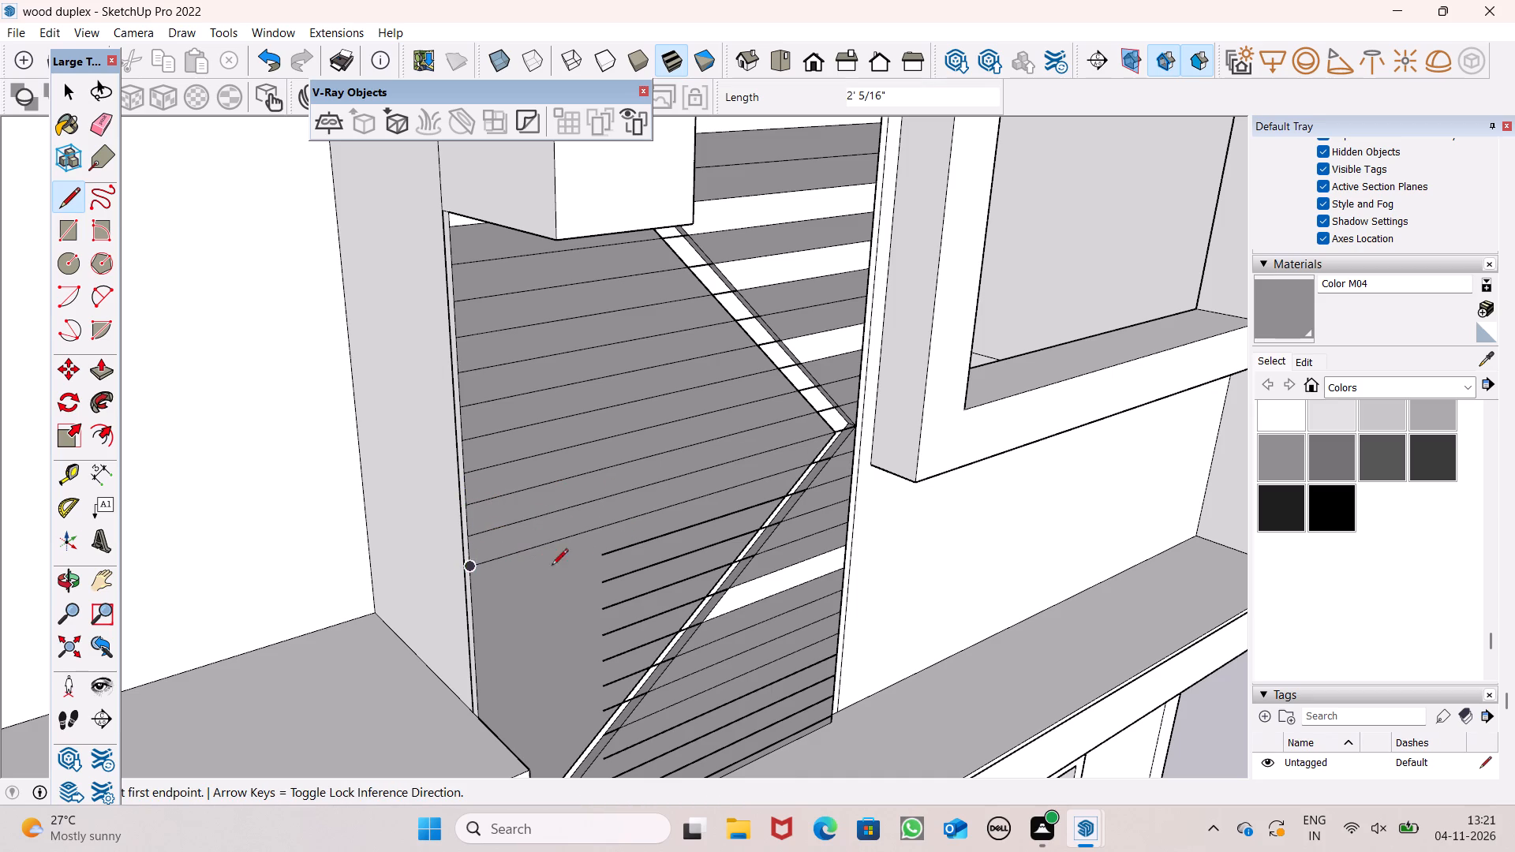
left_click(598, 554)
left_click_drag(461, 586, 473, 575)
scroll(663, 360, "down", 2)
scroll(663, 360, "up", 1)
scroll(663, 359, "down", 3)
scroll(588, 570, "up", 7)
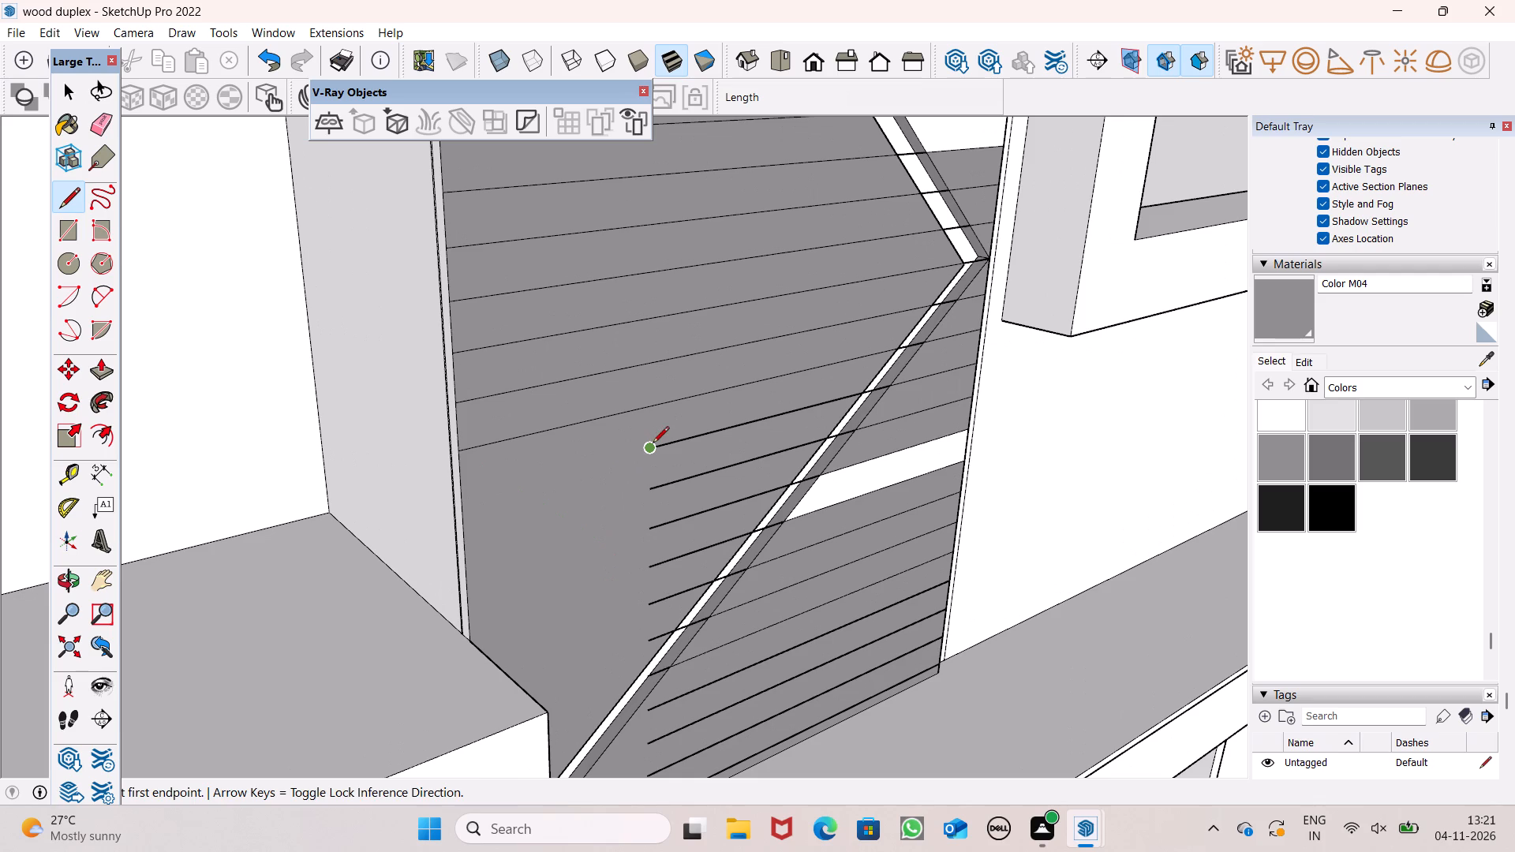
left_click(653, 444)
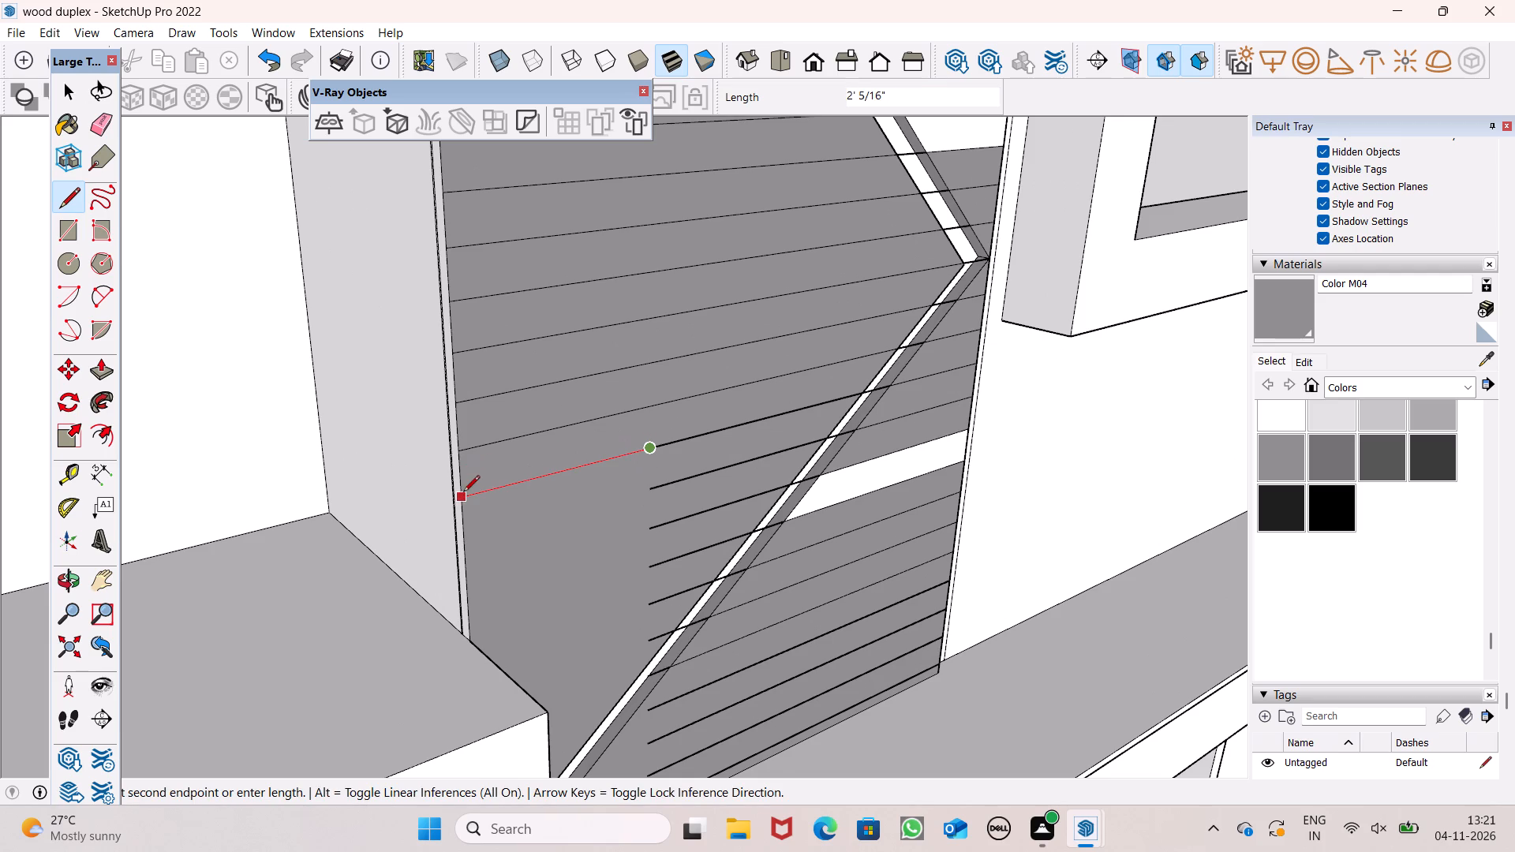
left_click_drag(463, 493, 477, 490)
left_click(649, 491)
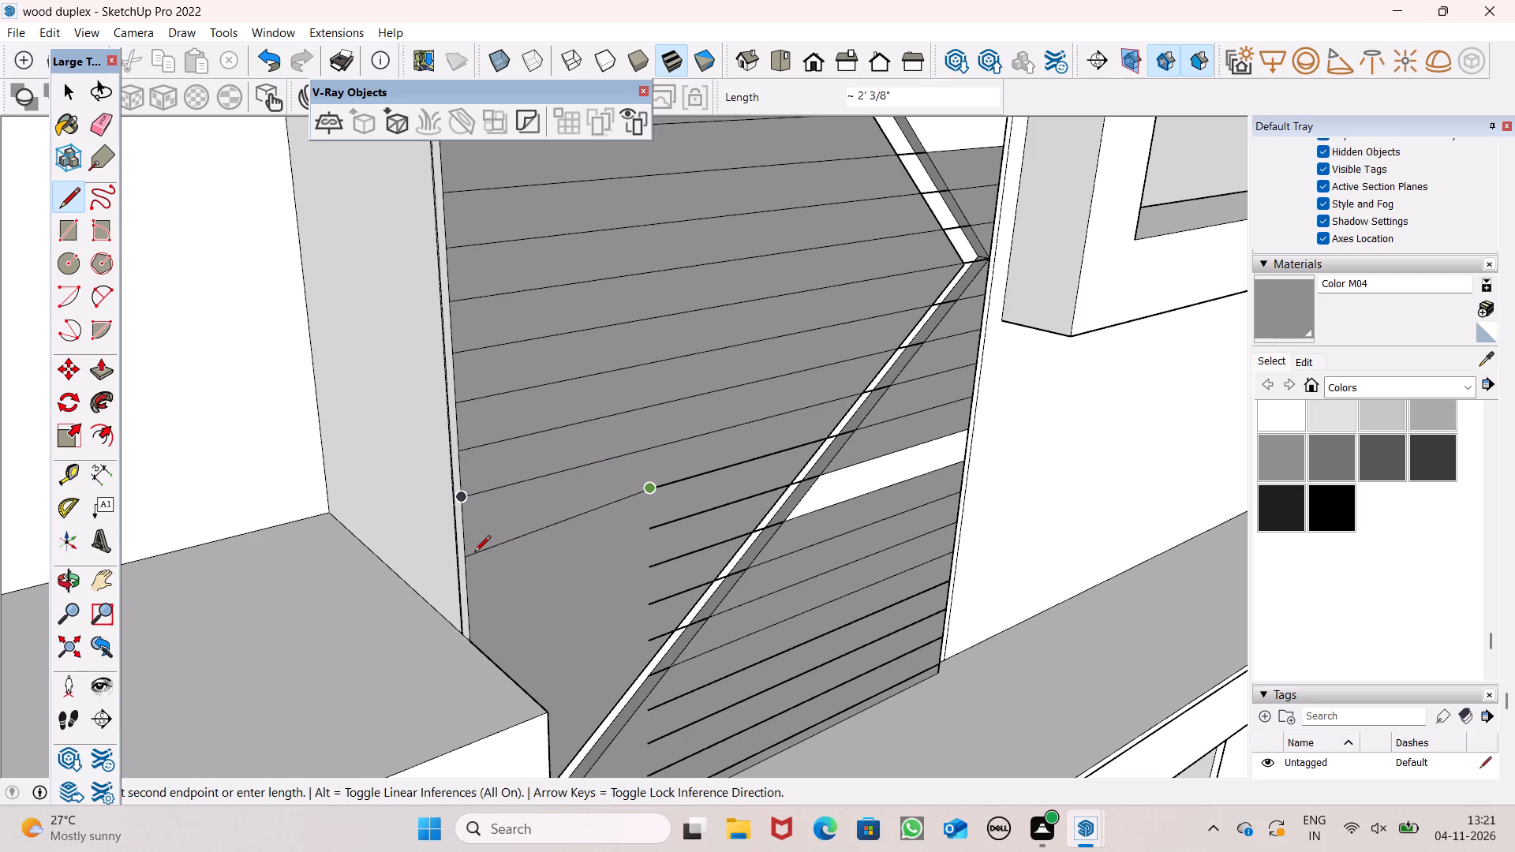
left_click(469, 540)
Extend the last four short lines starting inside the lowest triangle to the side edge, each by about 2' 5/16".
left_click(653, 526)
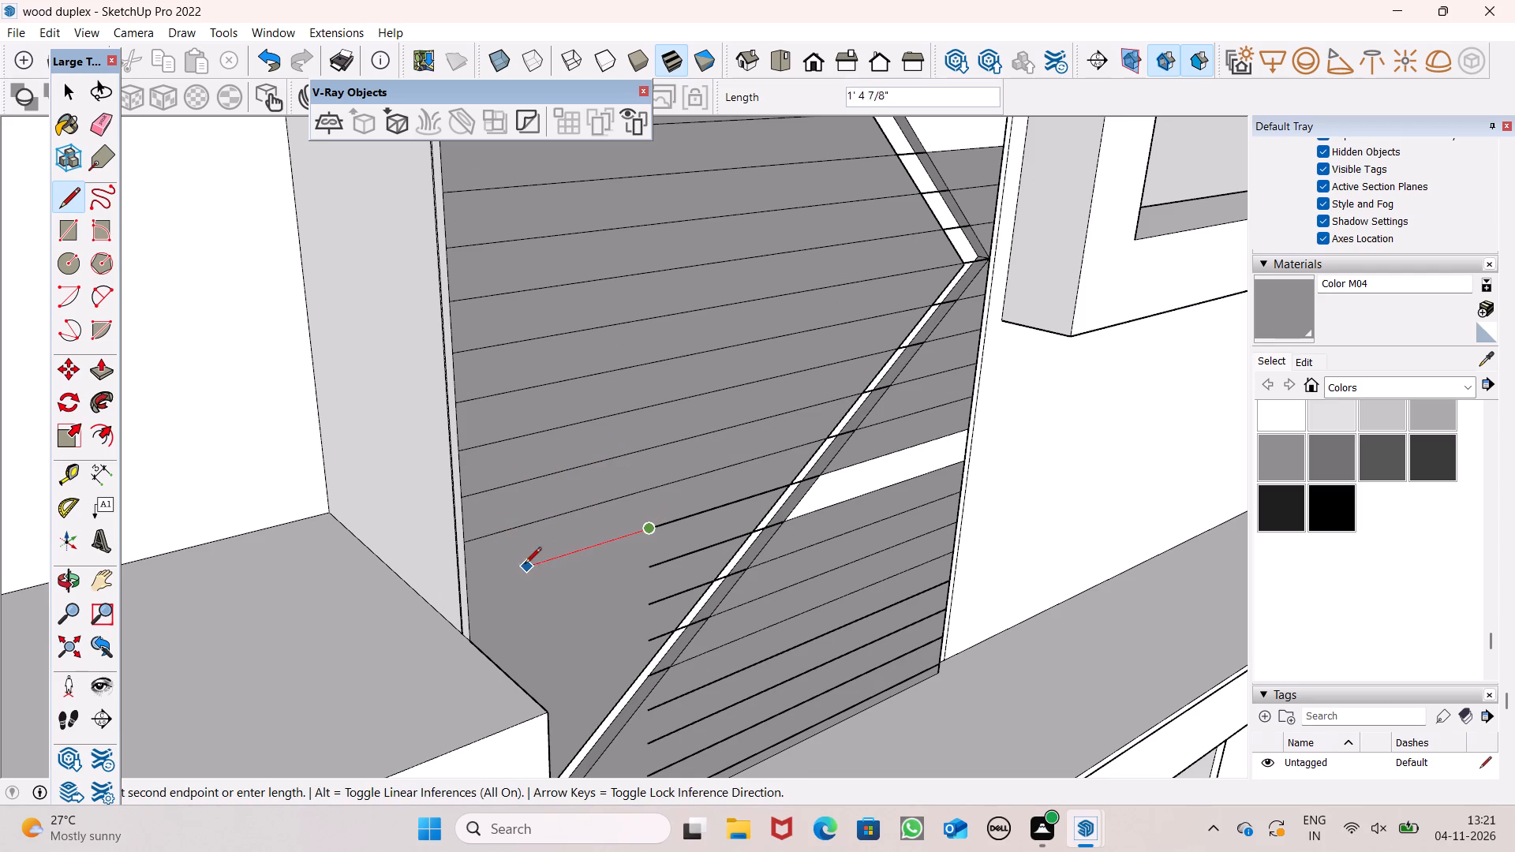
left_click(463, 584)
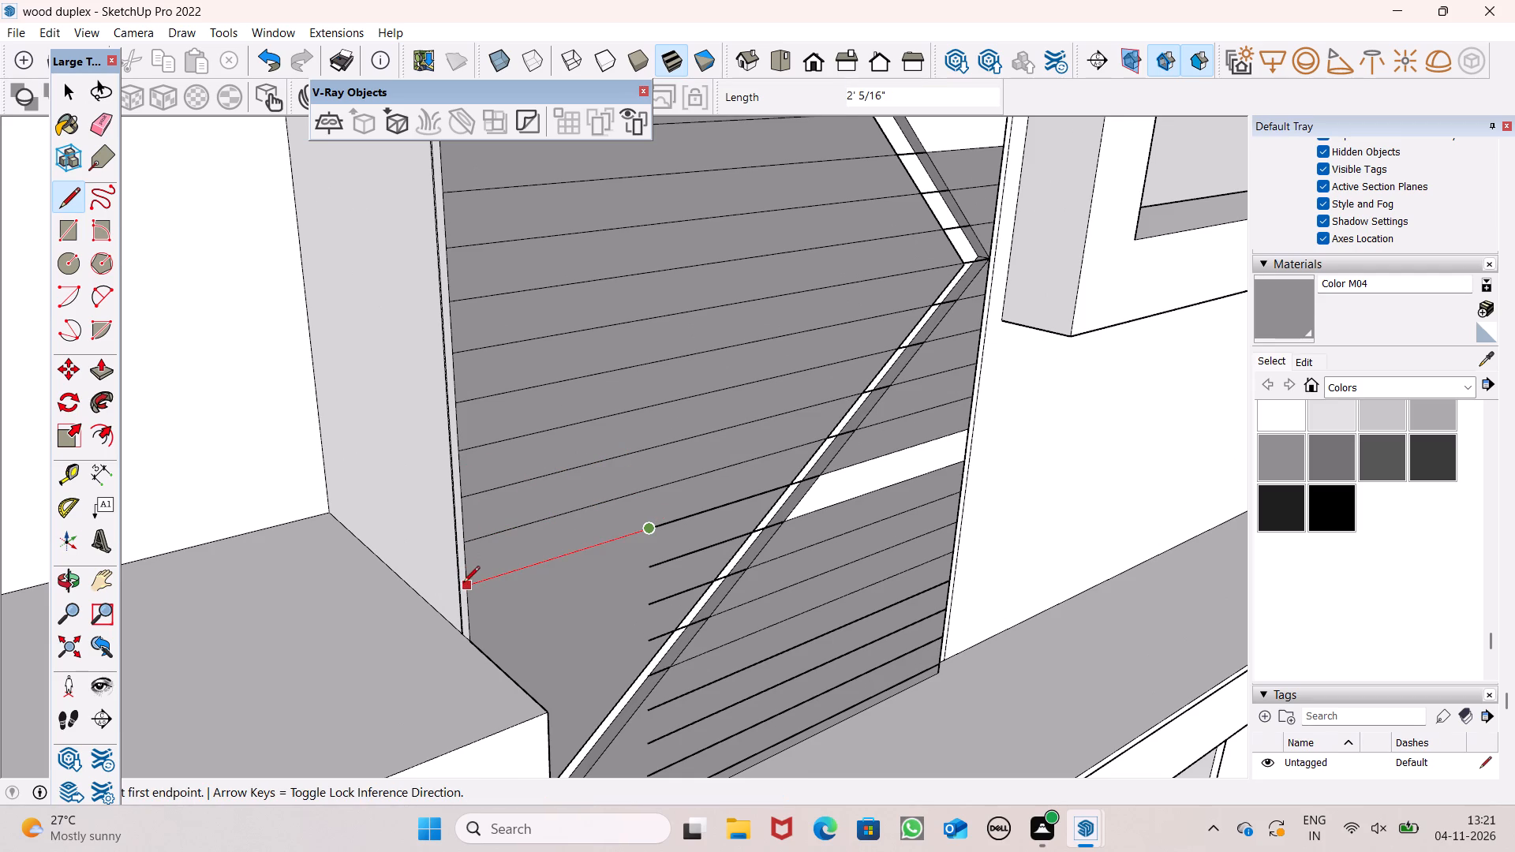
scroll(671, 386, "down", 5)
scroll(671, 623, "up", 7)
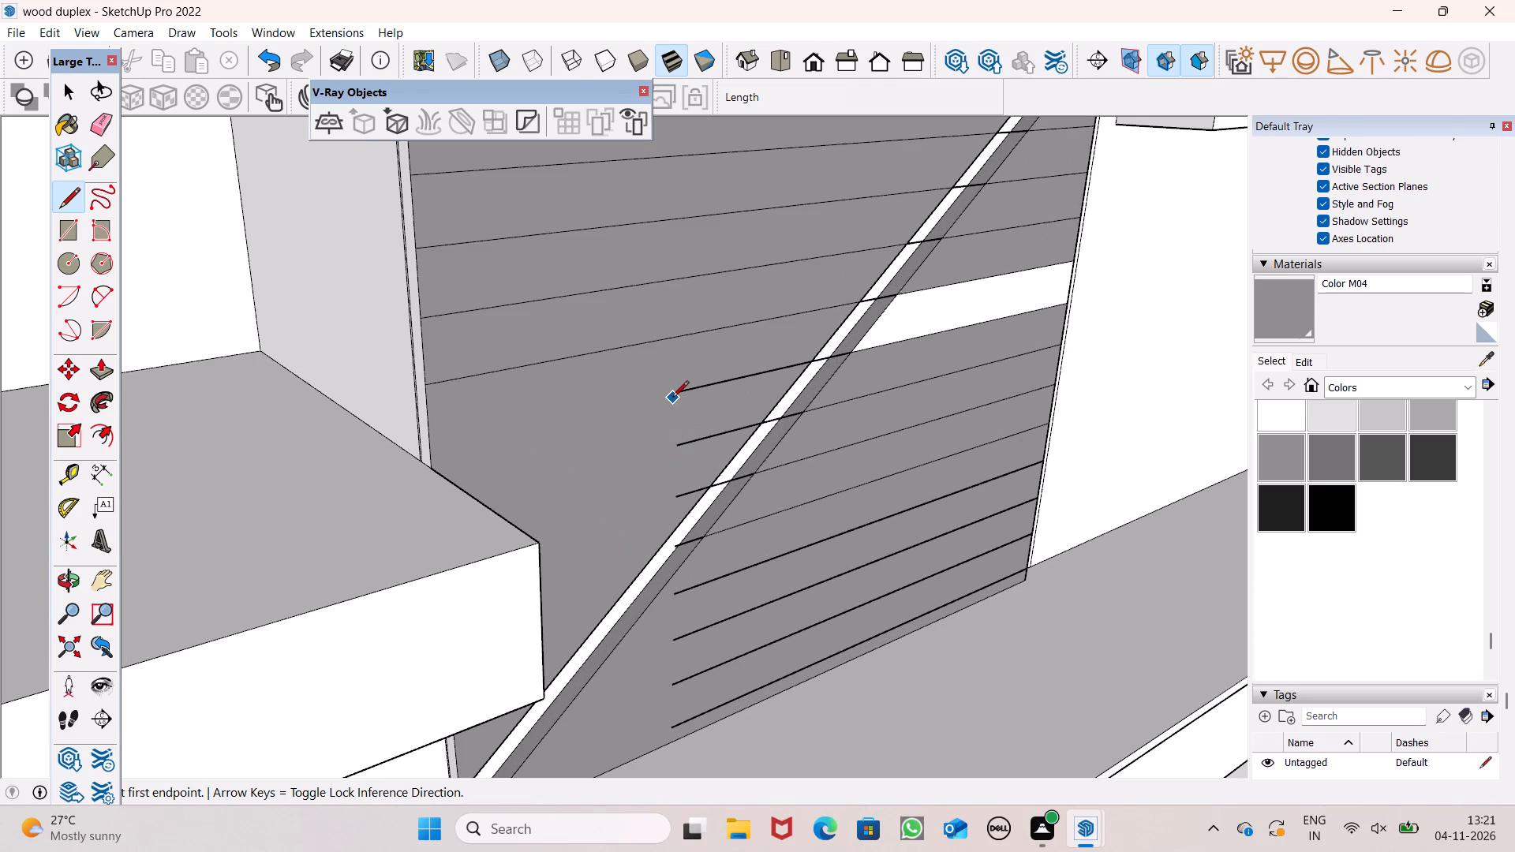
left_click(683, 394)
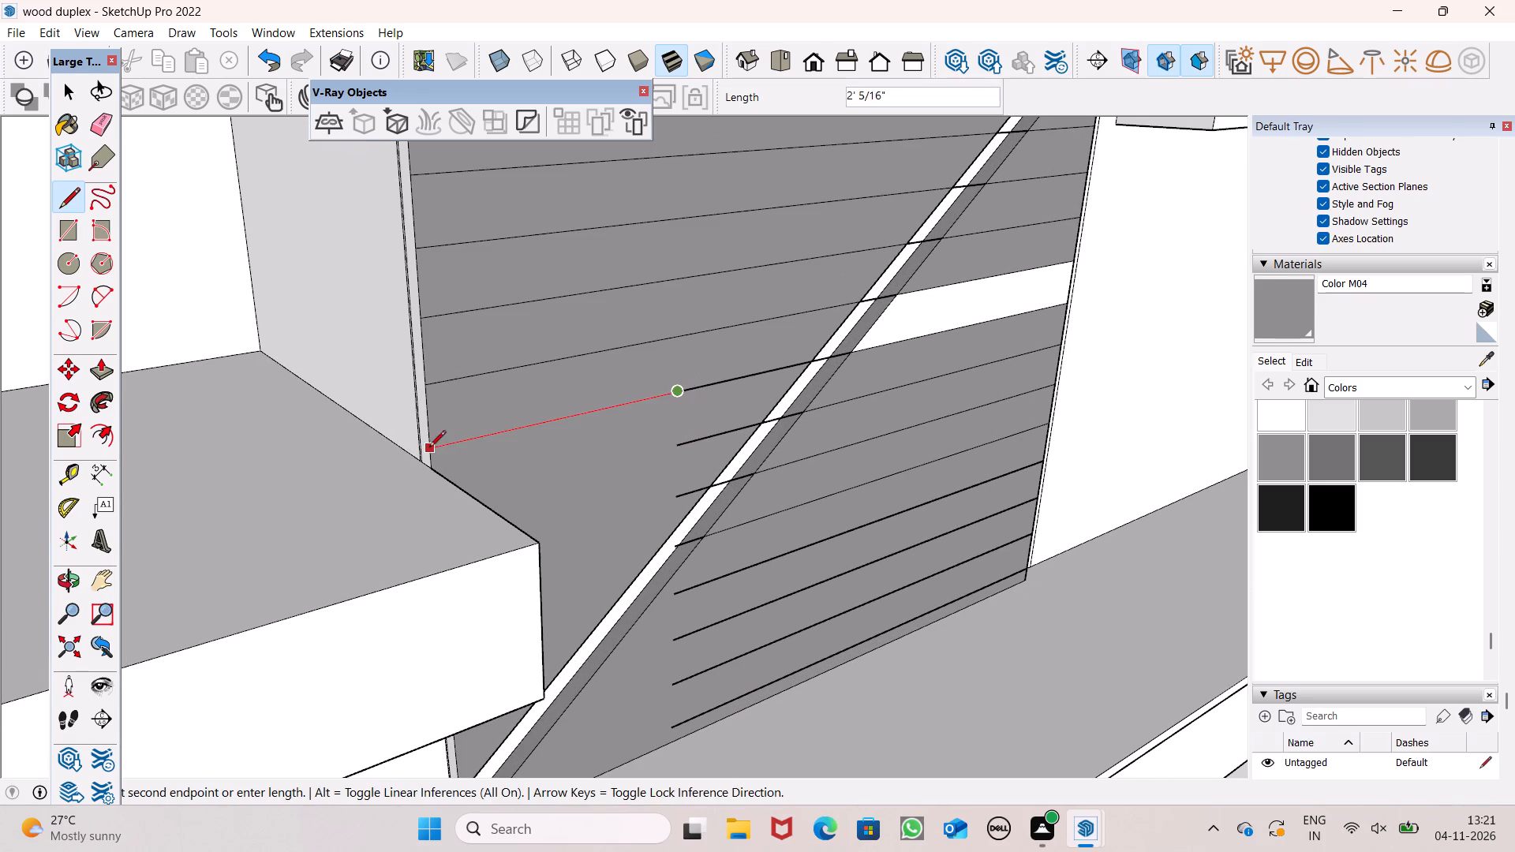
left_click(432, 438)
scroll(536, 362, "down", 3)
middle_click_drag(653, 439, 498, 469)
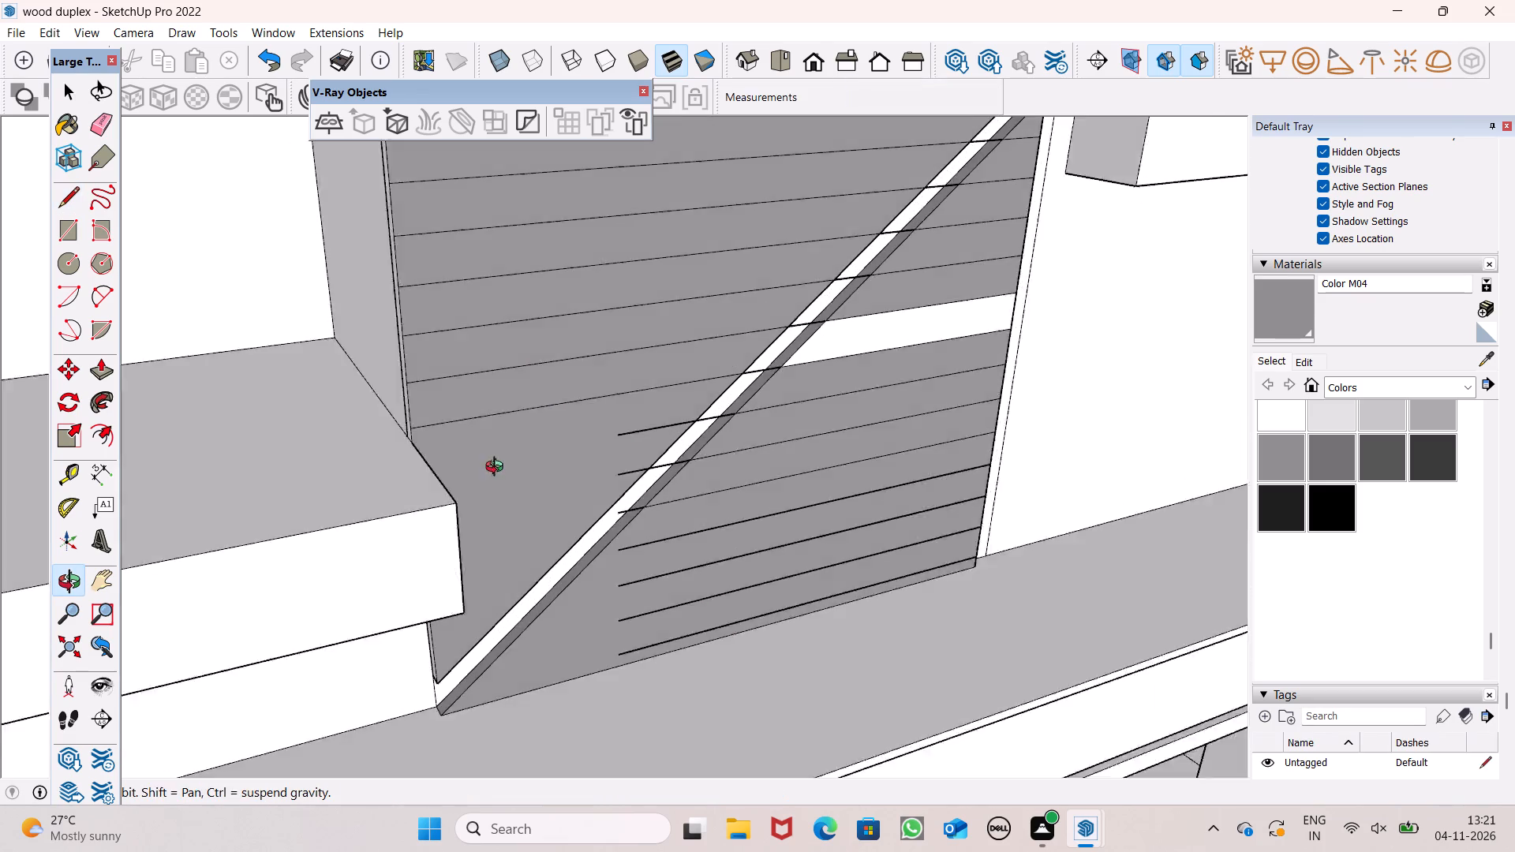
middle_click_drag(498, 469, 464, 473)
left_click(576, 437)
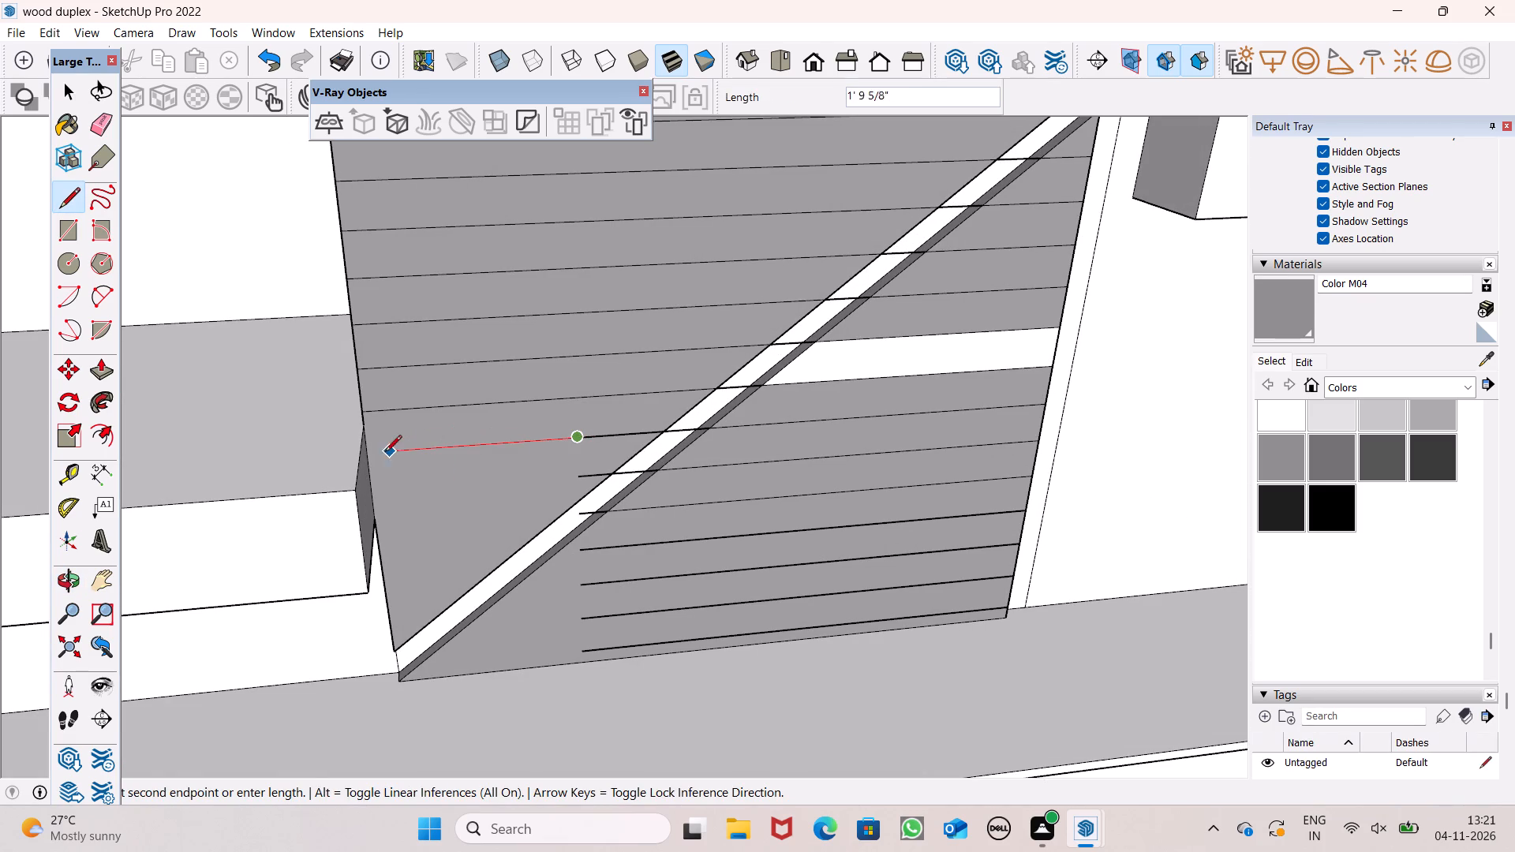
left_click(368, 456)
left_click(580, 478)
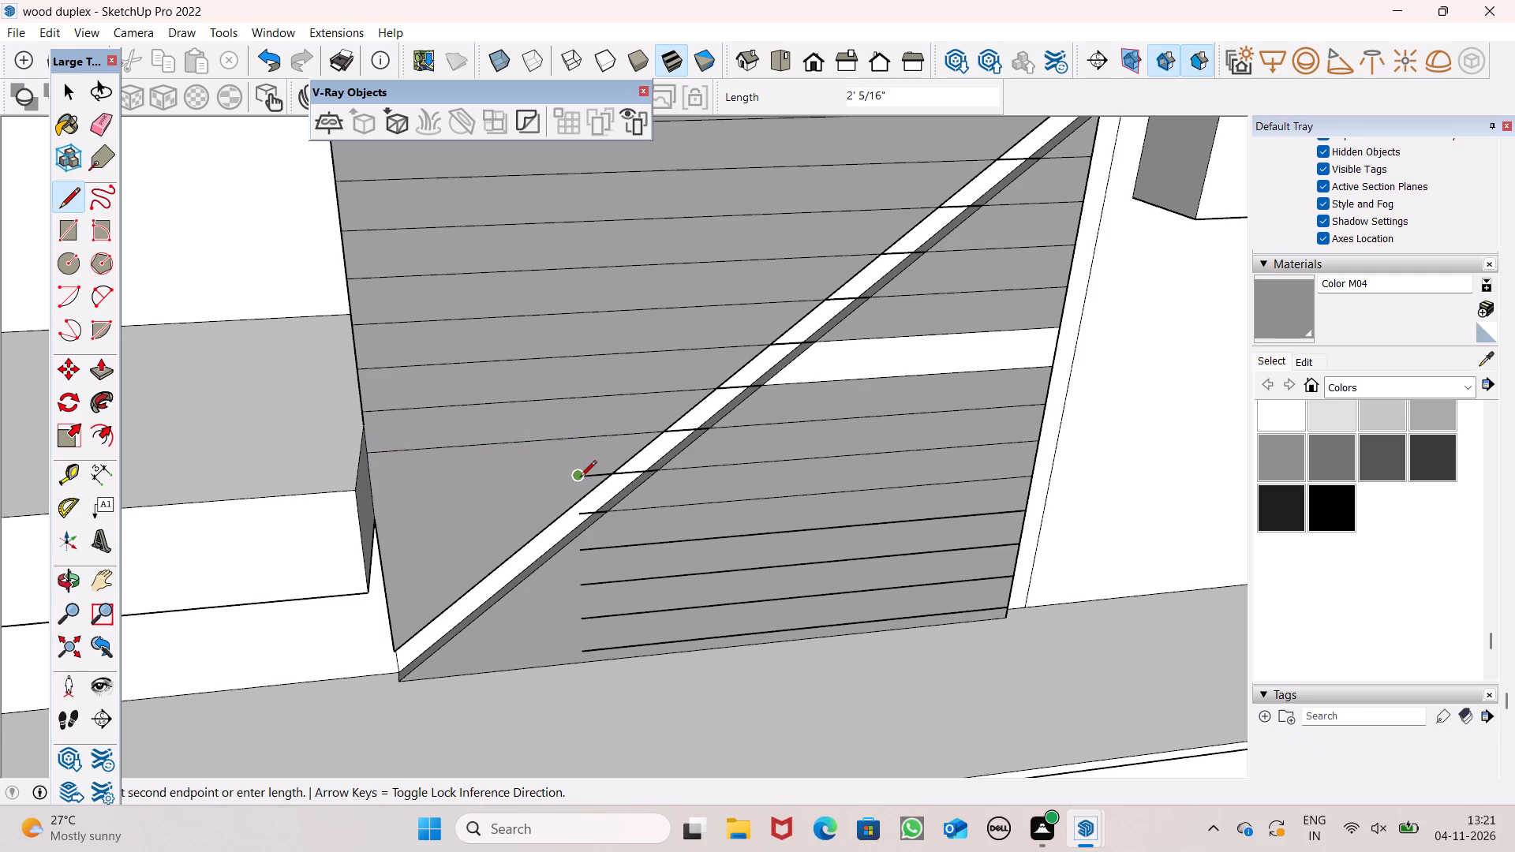
left_click(375, 497)
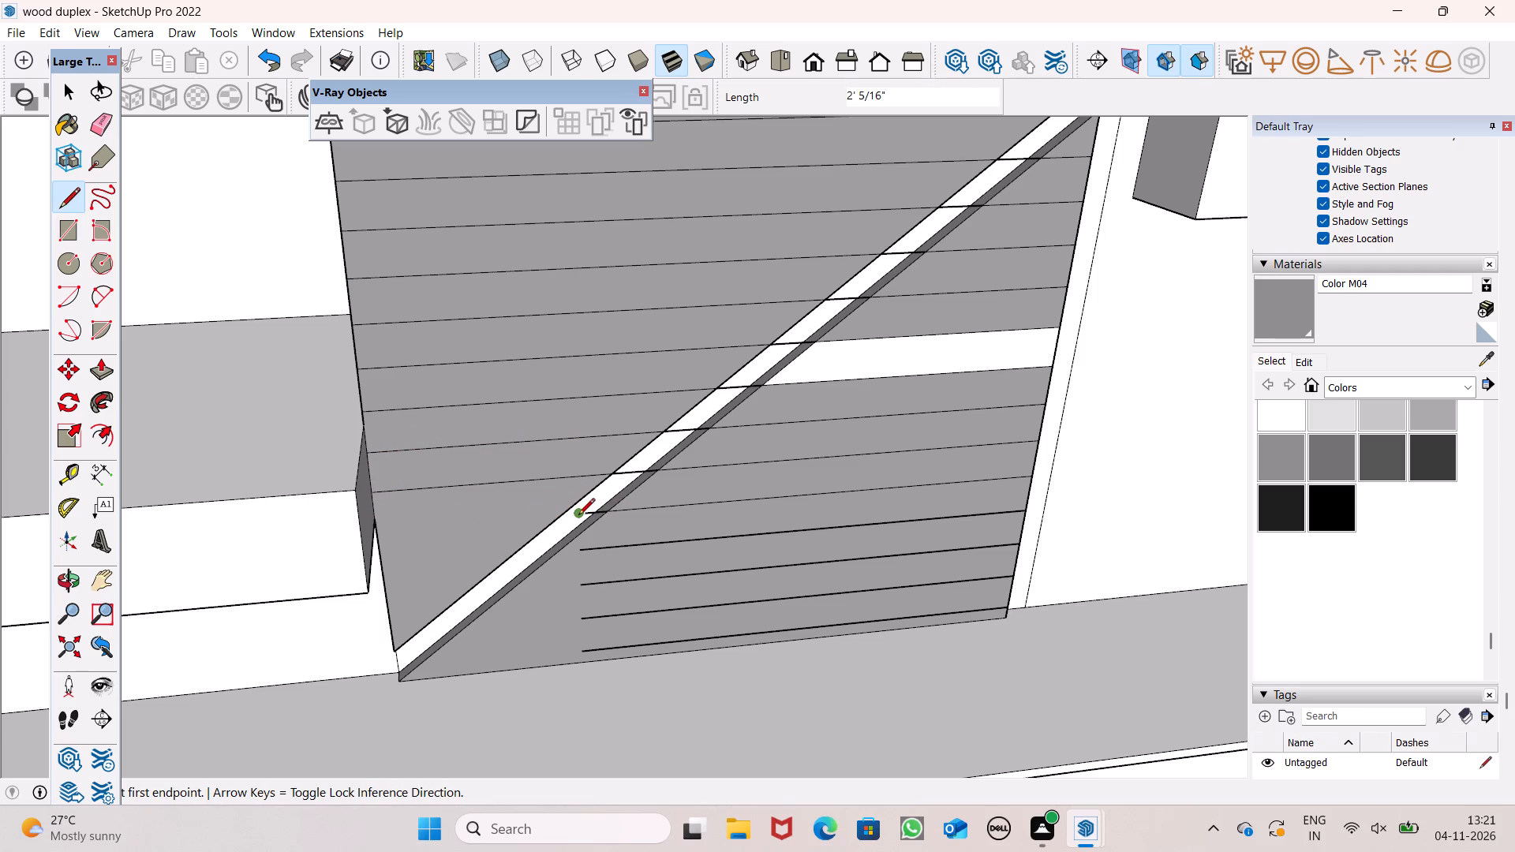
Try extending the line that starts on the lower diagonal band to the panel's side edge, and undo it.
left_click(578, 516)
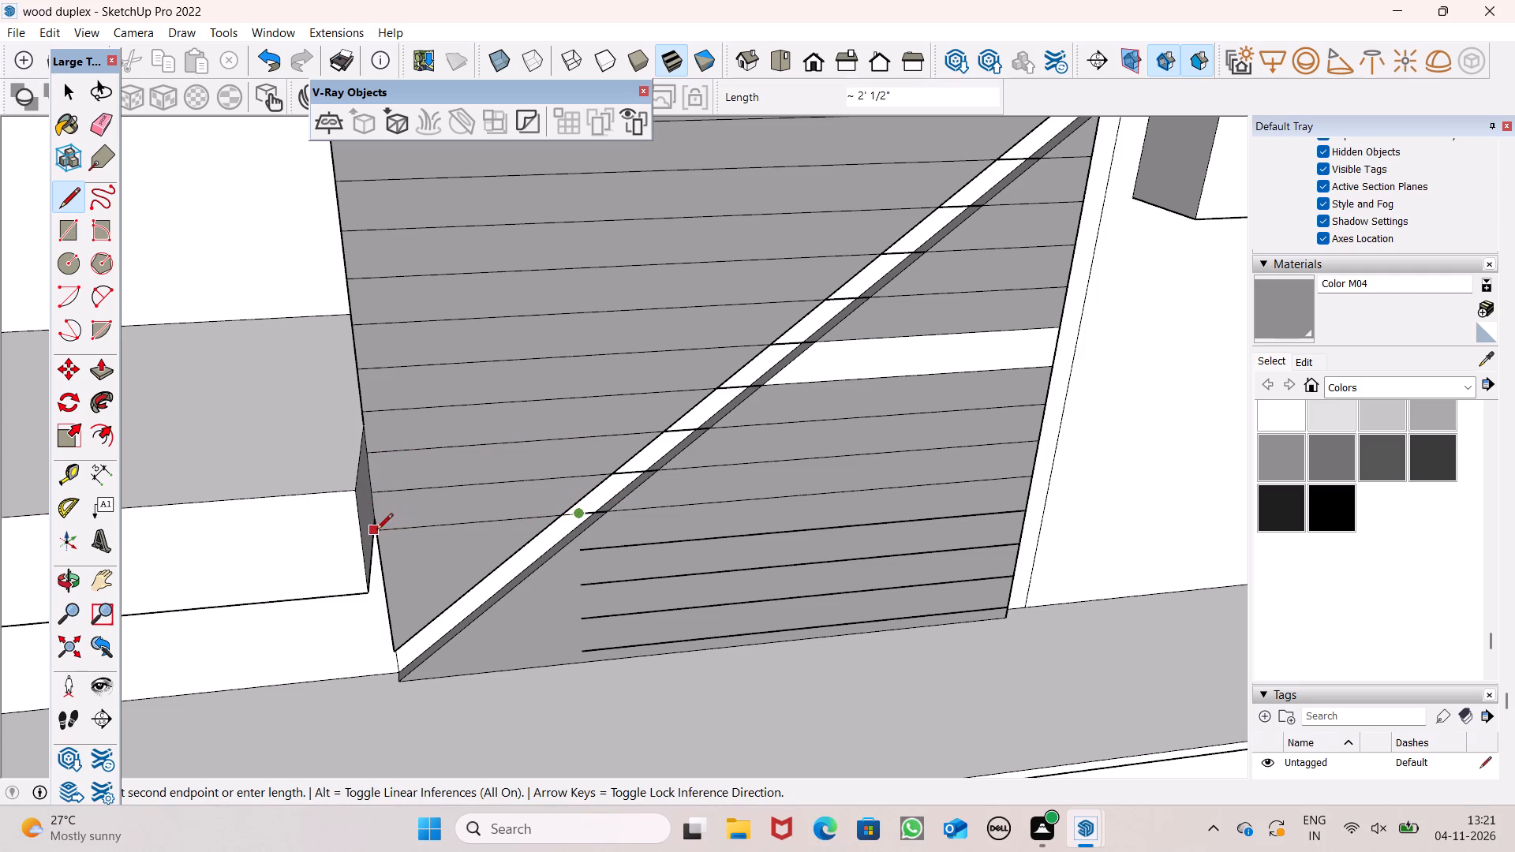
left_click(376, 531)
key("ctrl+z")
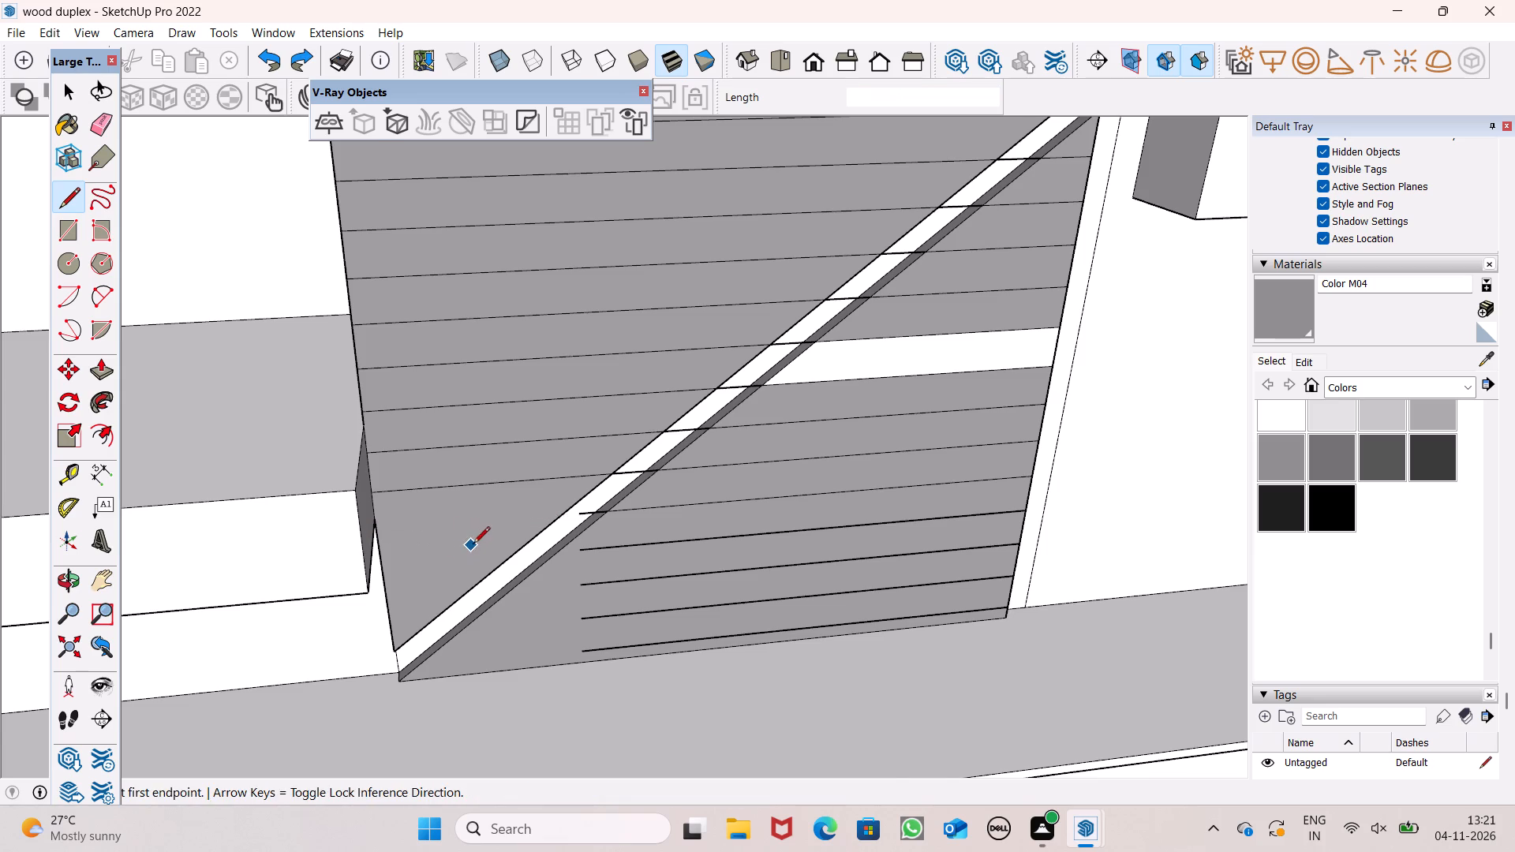
Draw a horizontal line about 1' 9" long from the lower diagonal band's upper edge to the panel's opposite side edge.
middle_click_drag(490, 536, 543, 477)
scroll(517, 514, "up", 2)
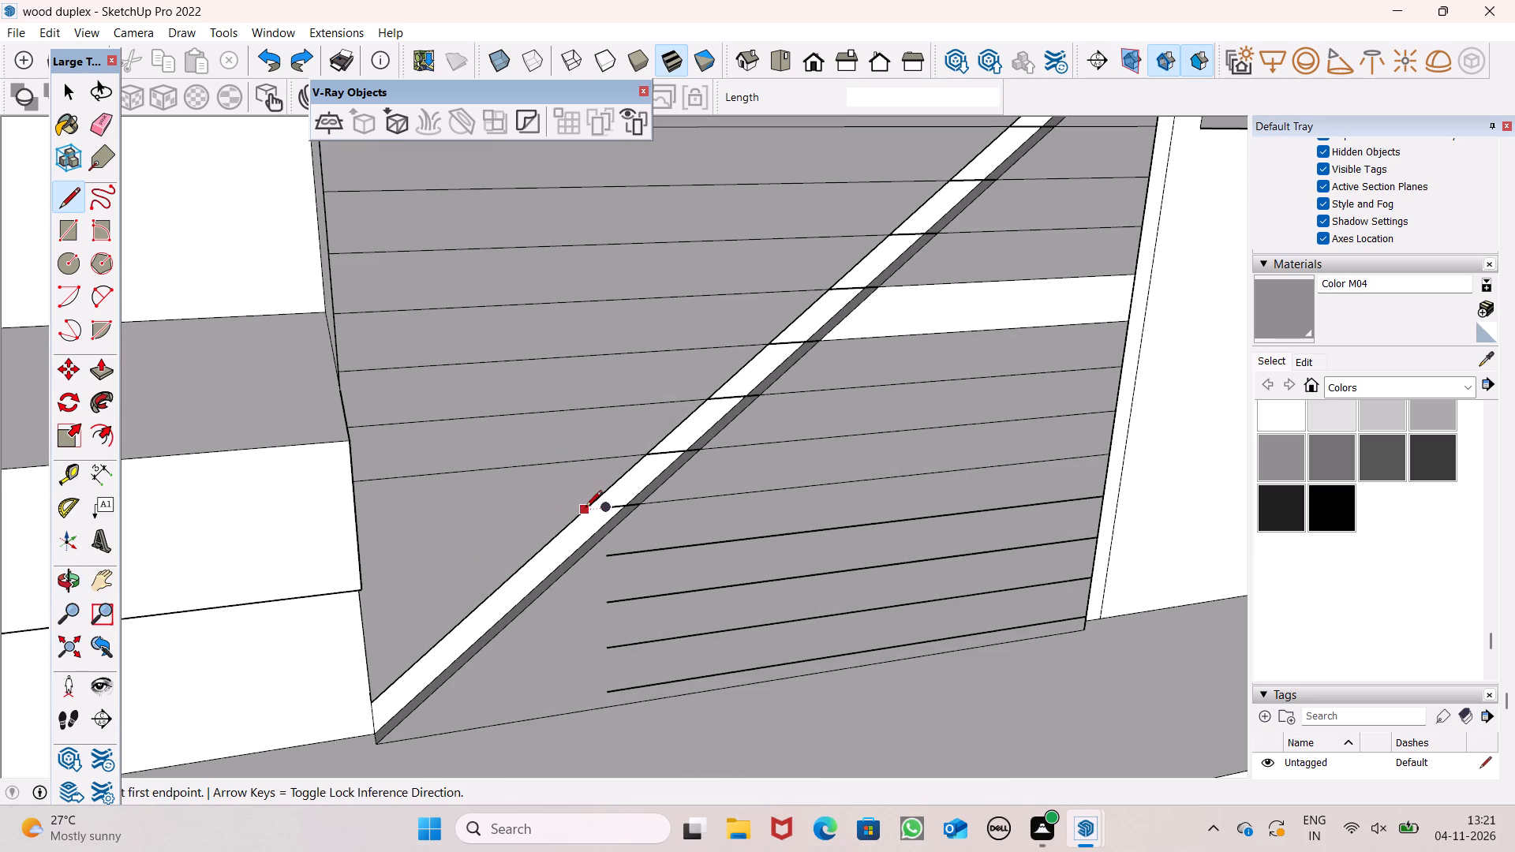
left_click(586, 508)
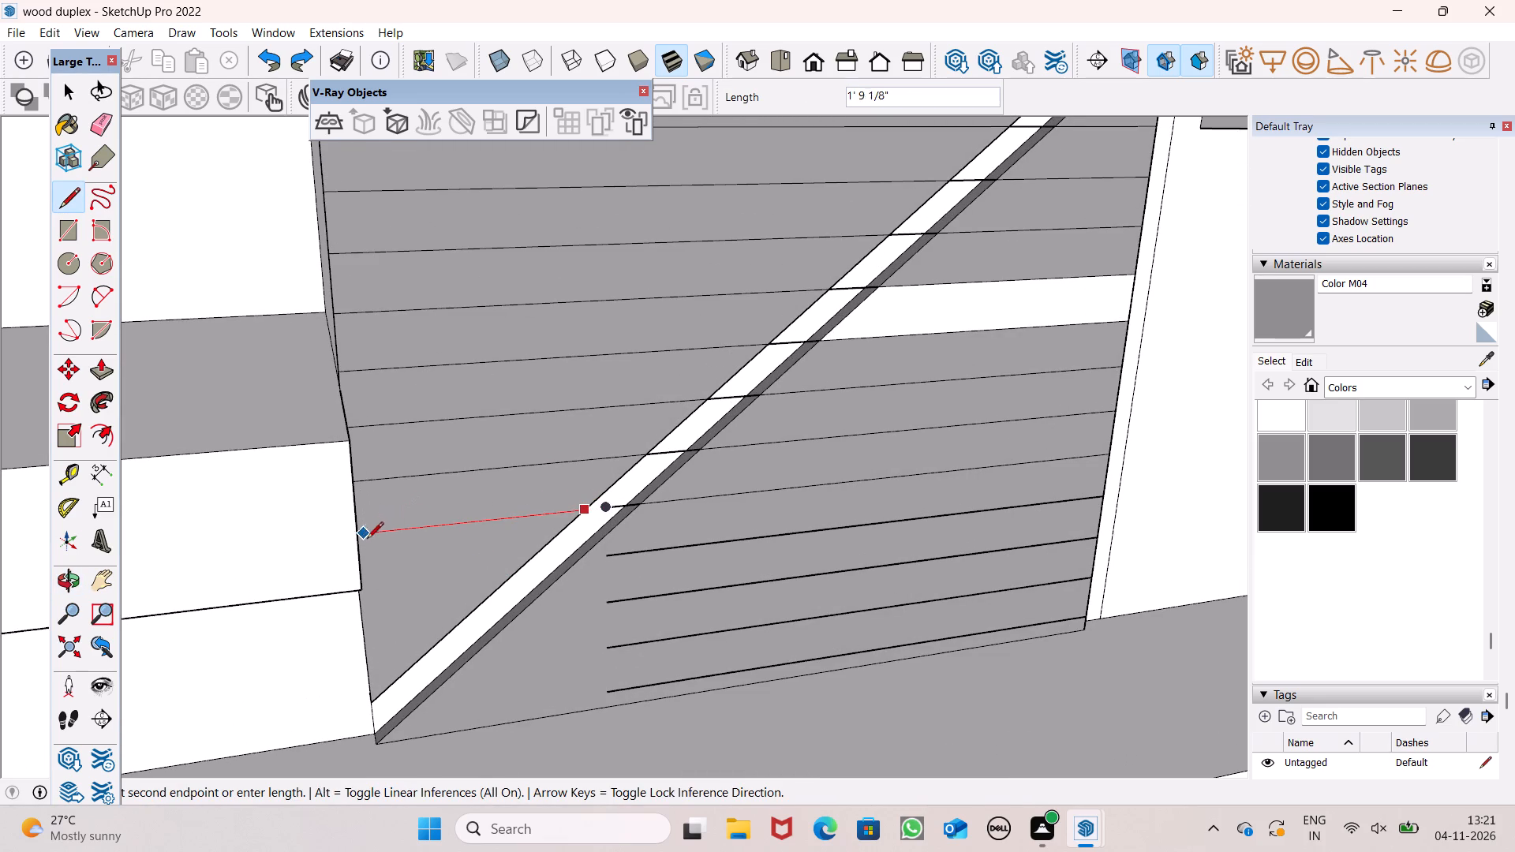
middle_click_drag(376, 547, 333, 542)
left_click(351, 521)
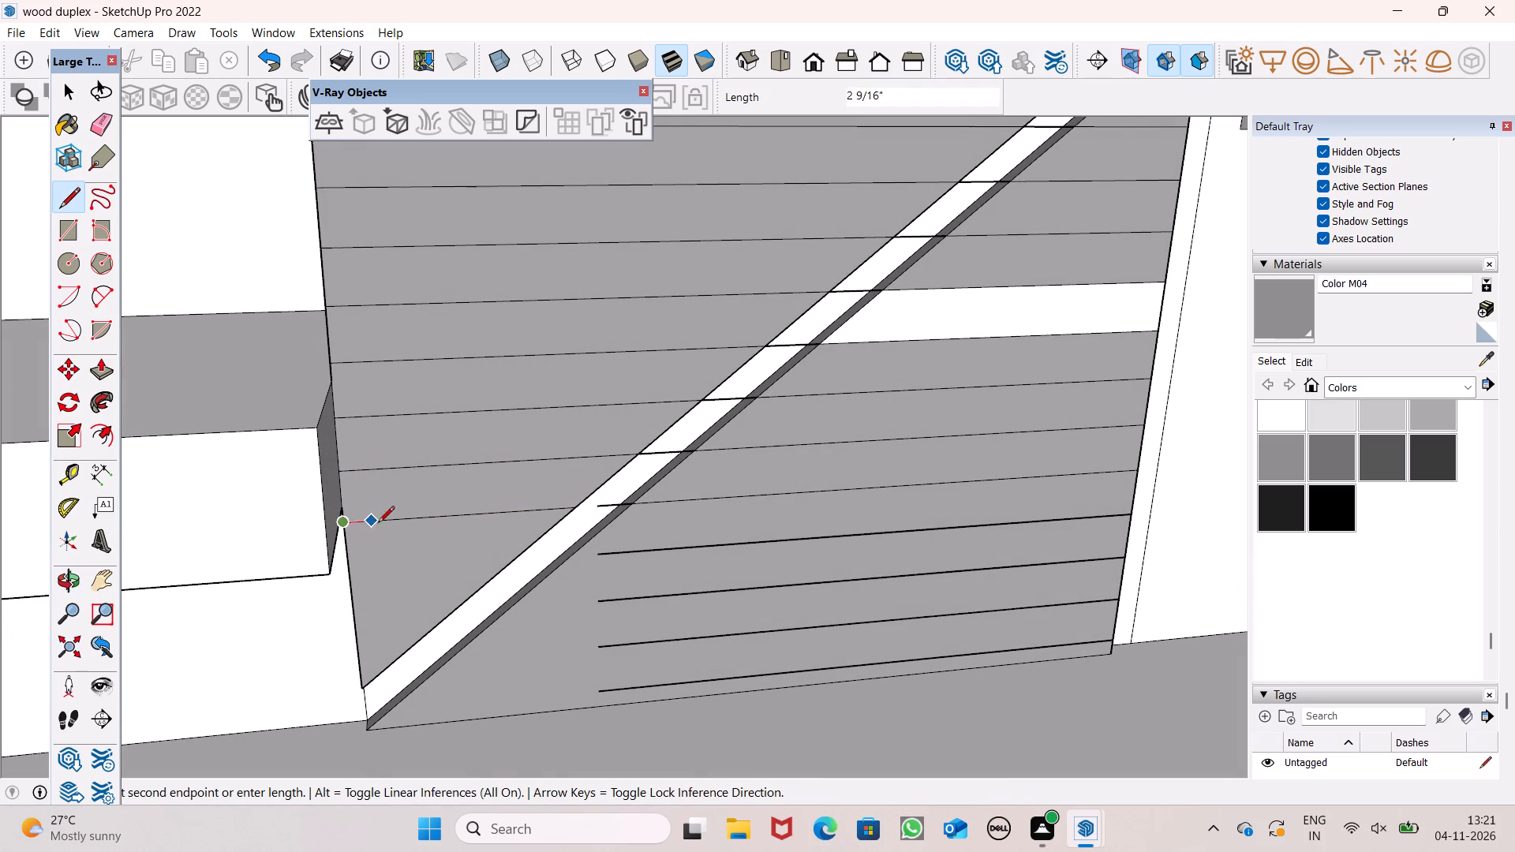
key("space")
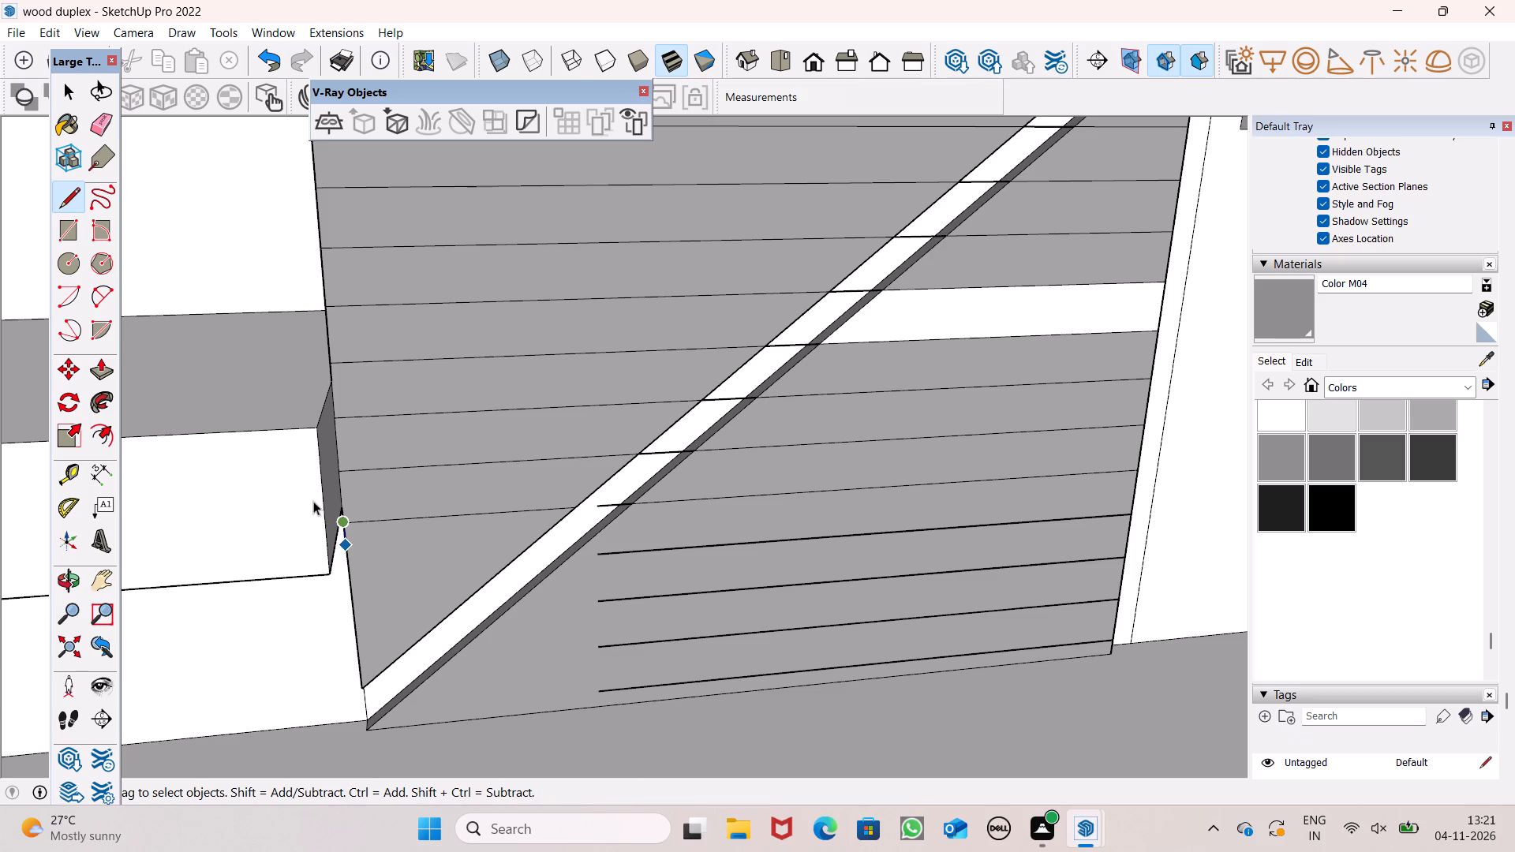
Extend the next short line about 2 11/16" to the diagonal band and continue it beyond the band to the side edge, about 1' 3 11/16".
left_click(76, 204)
scroll(456, 245, "down", 2)
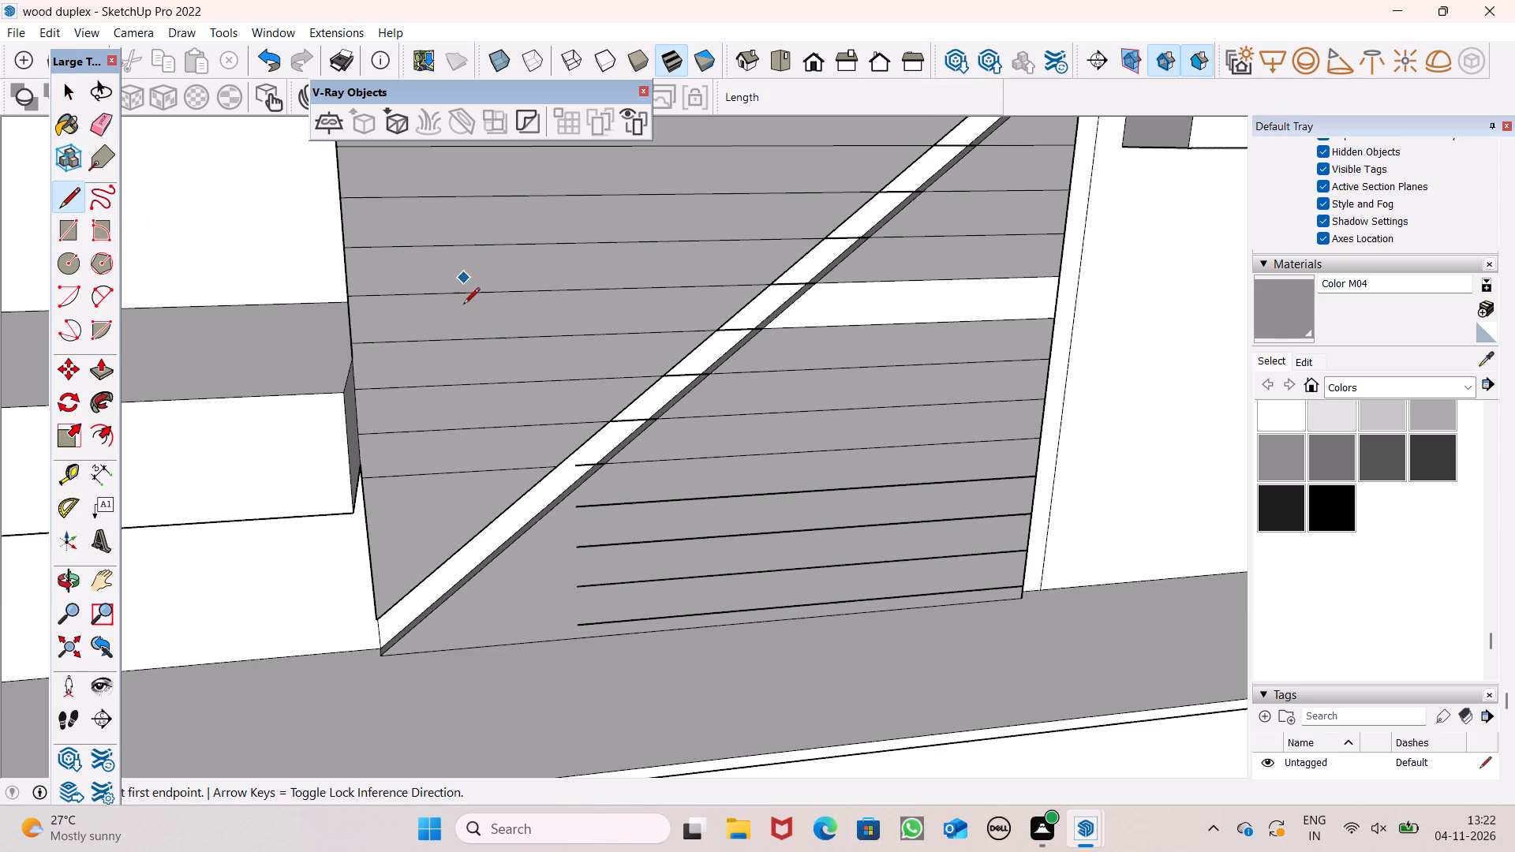
scroll(511, 431, "up", 4)
left_click(597, 536)
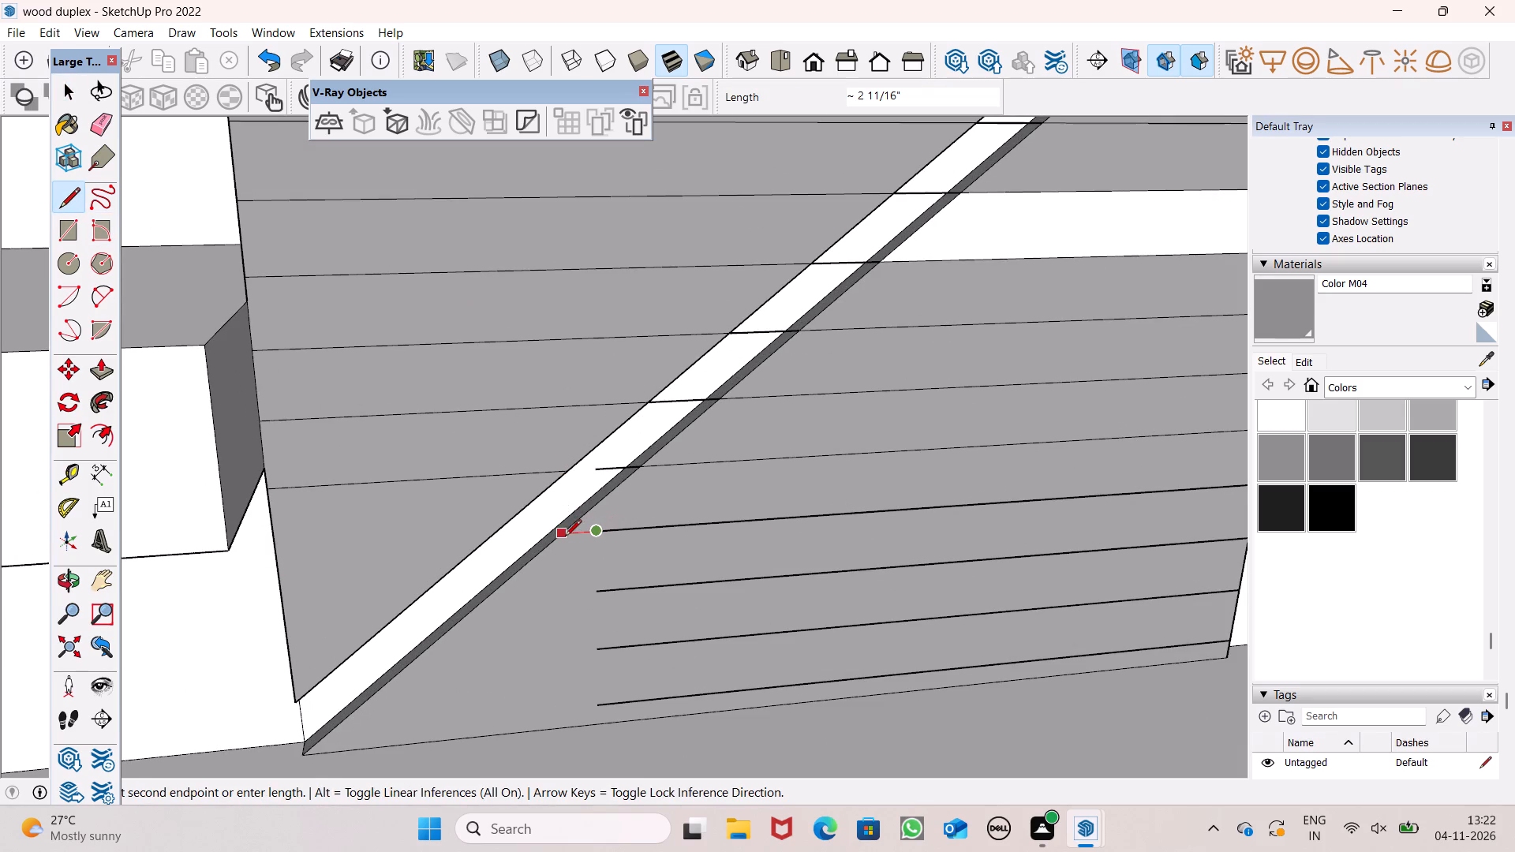
left_click(565, 536)
left_click(484, 536)
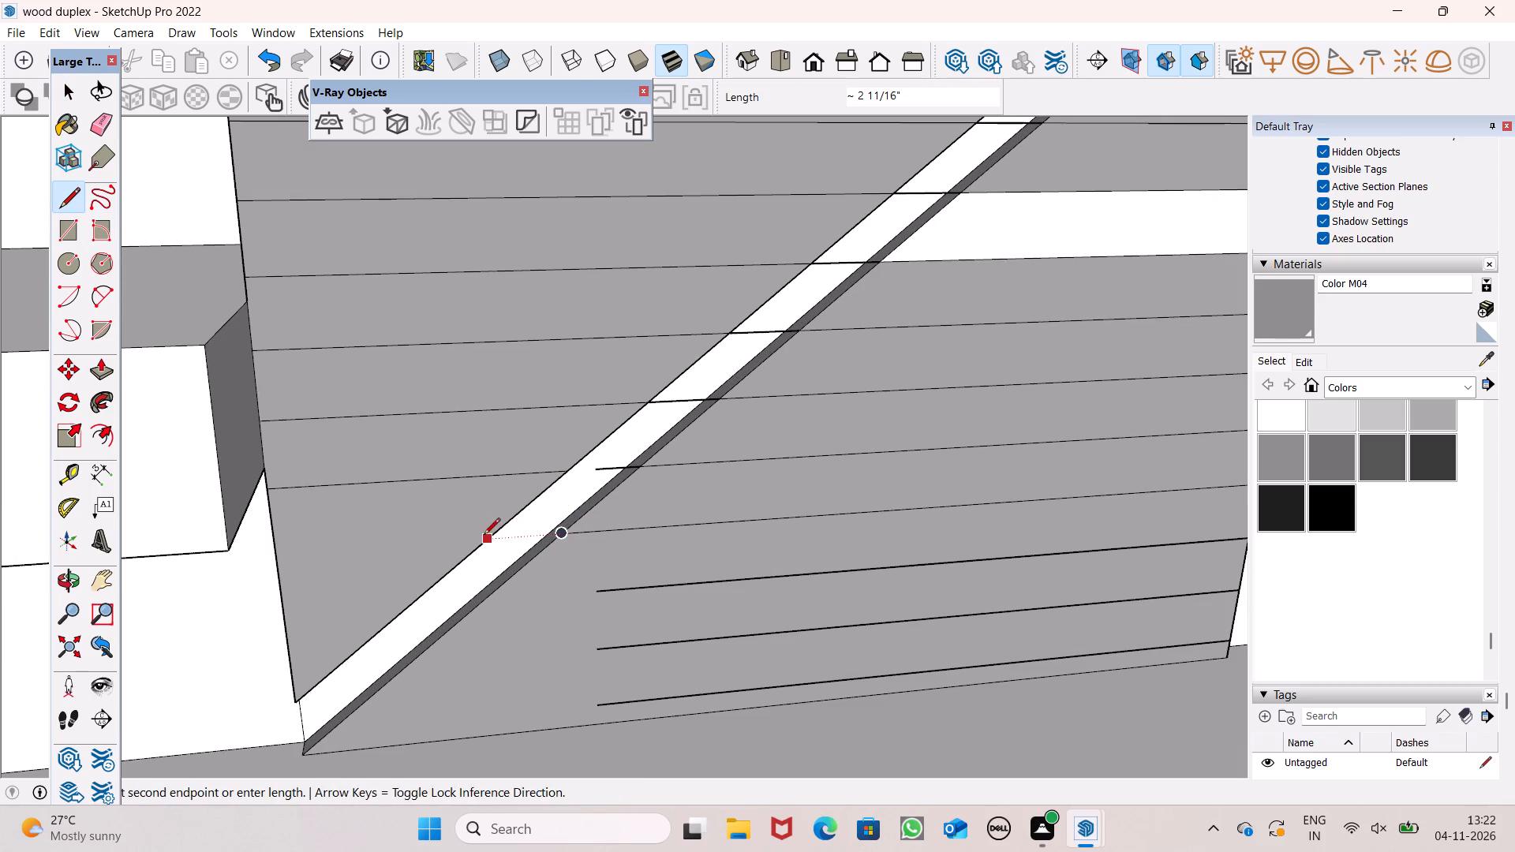
left_click(274, 552)
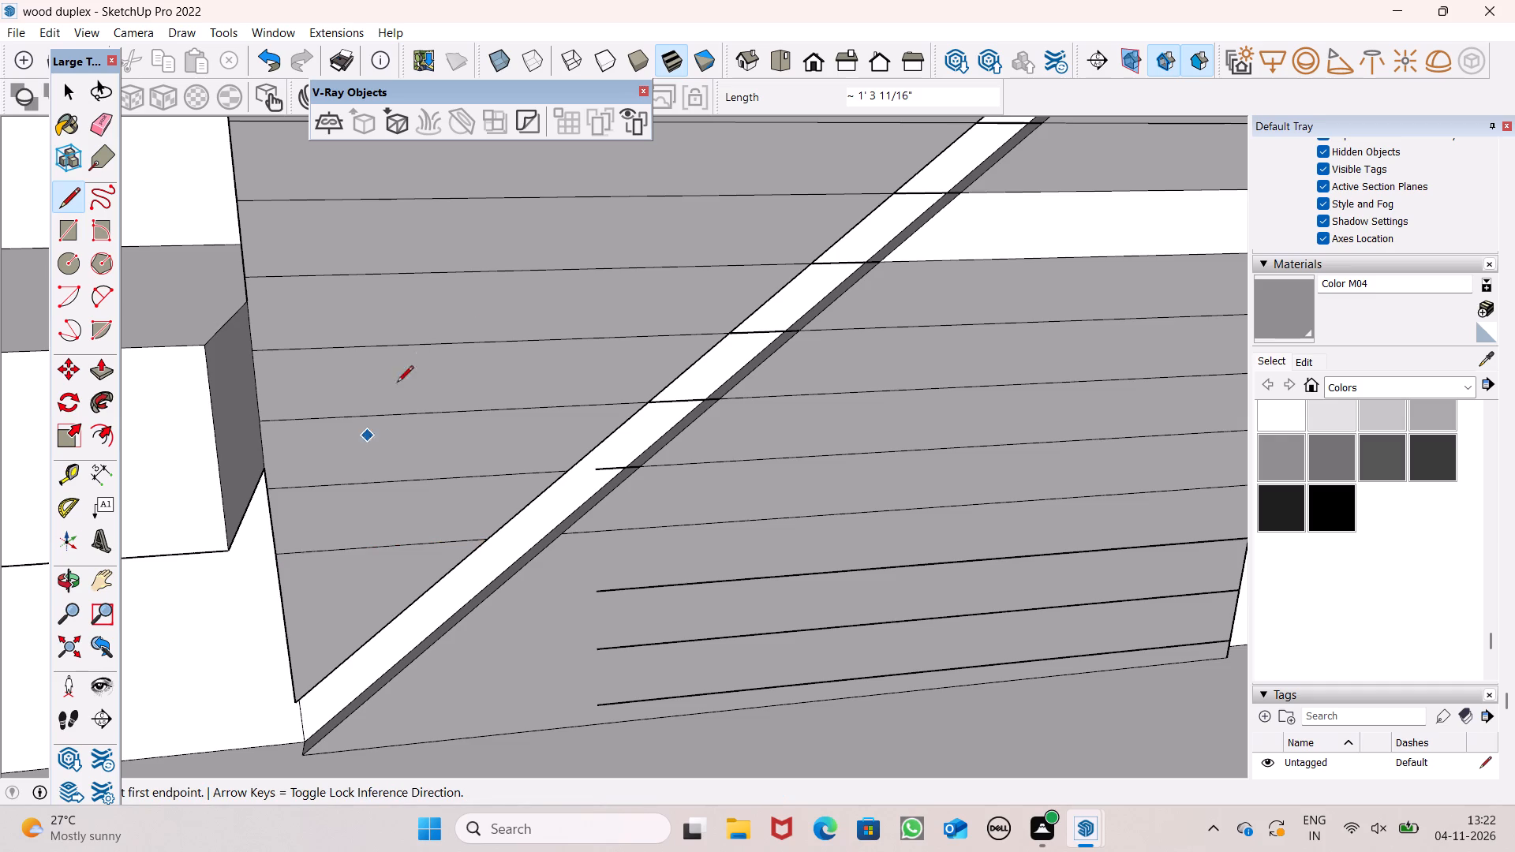
Extend the following short line about 9" to the diagonal band and continue it beyond the band to the side edge, about 9 1/4".
scroll(552, 273, "down", 6)
scroll(533, 458, "up", 5)
left_click(600, 454)
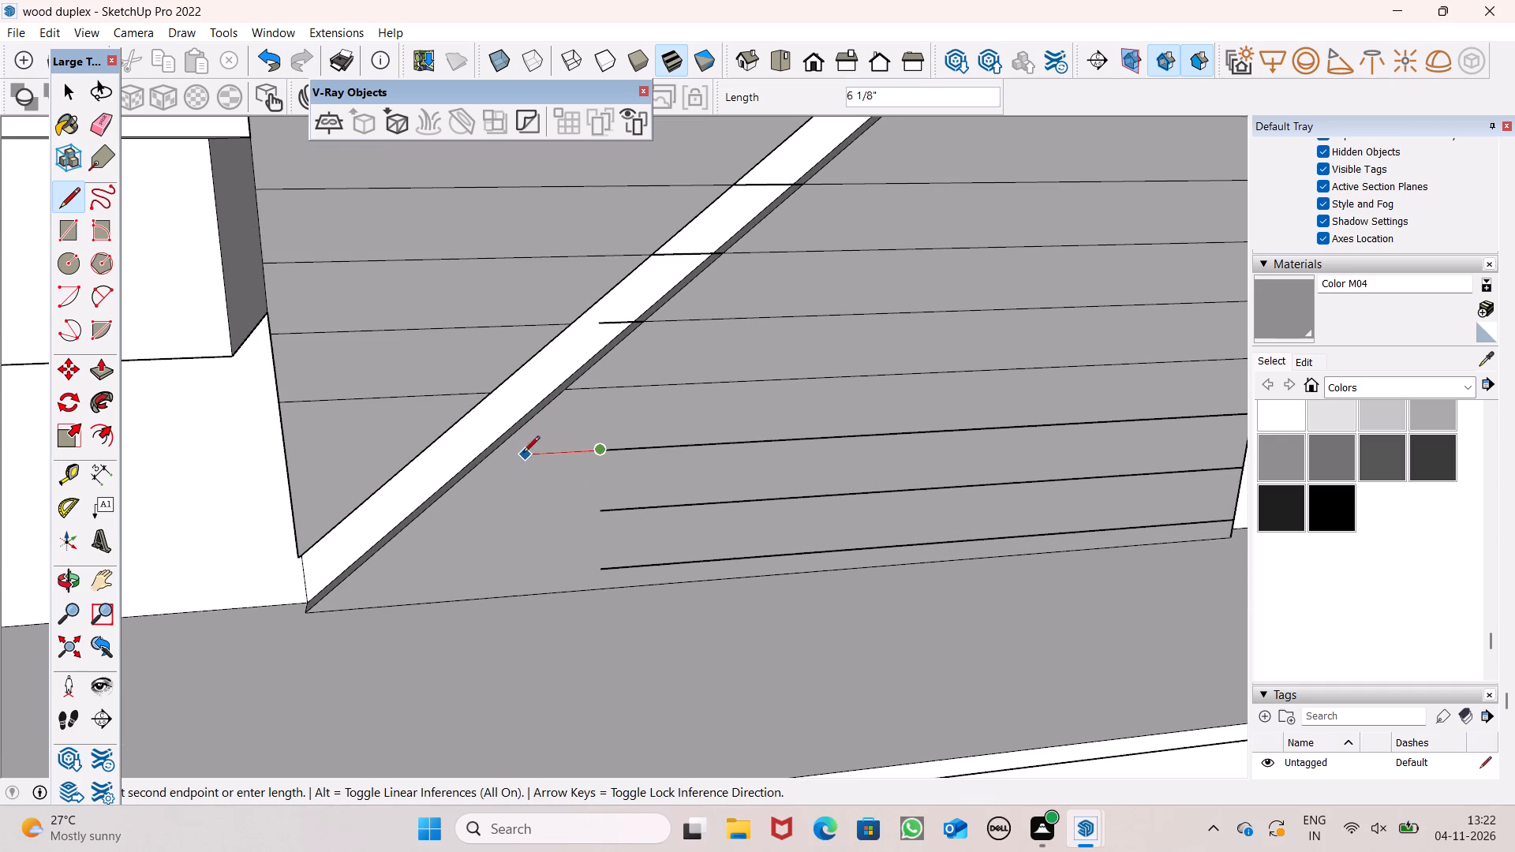
left_click(489, 456)
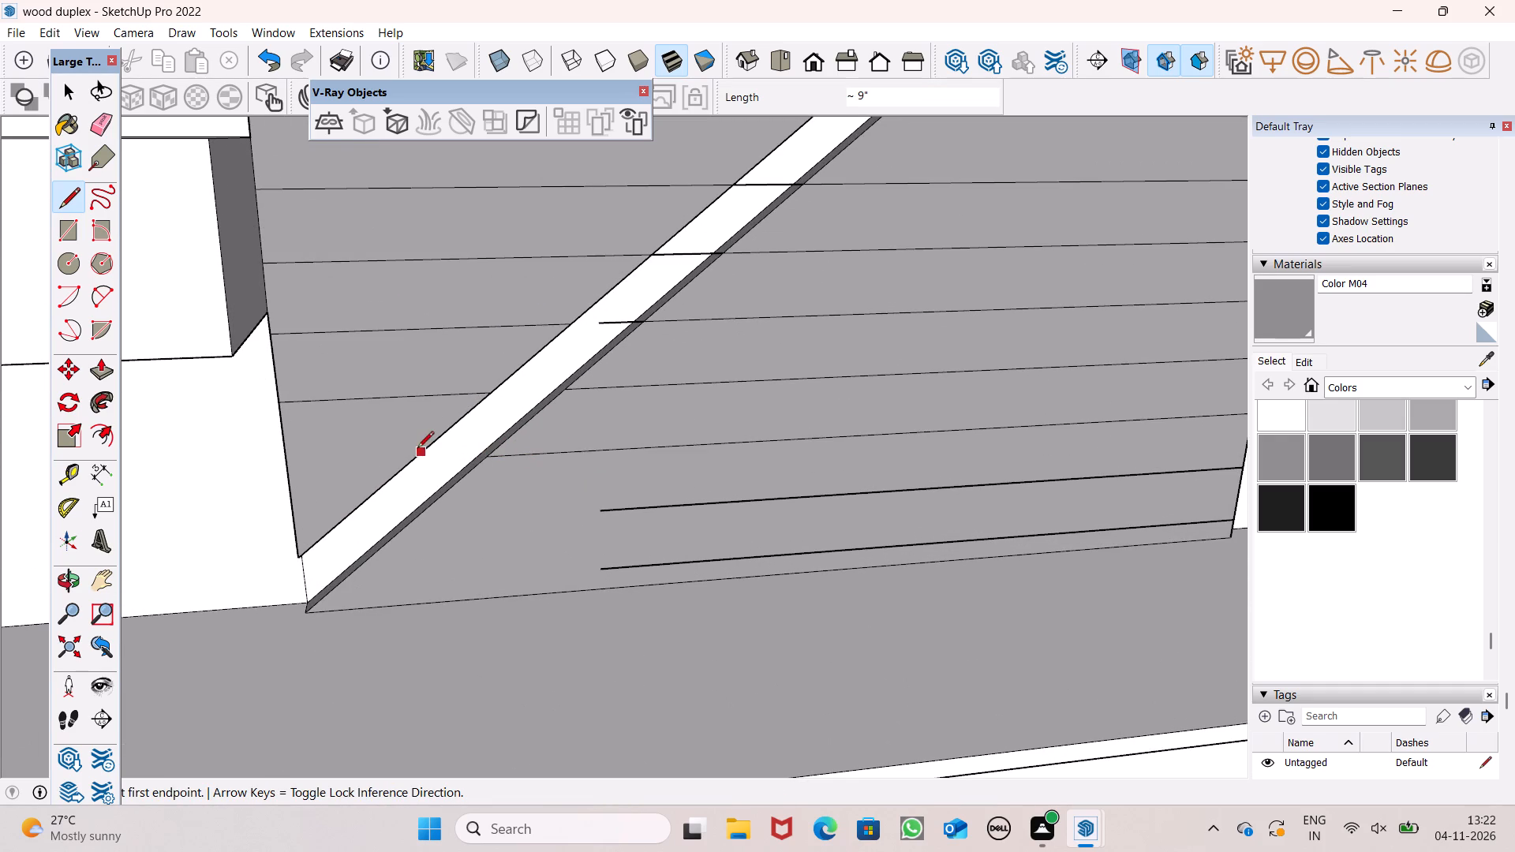
left_click(411, 452)
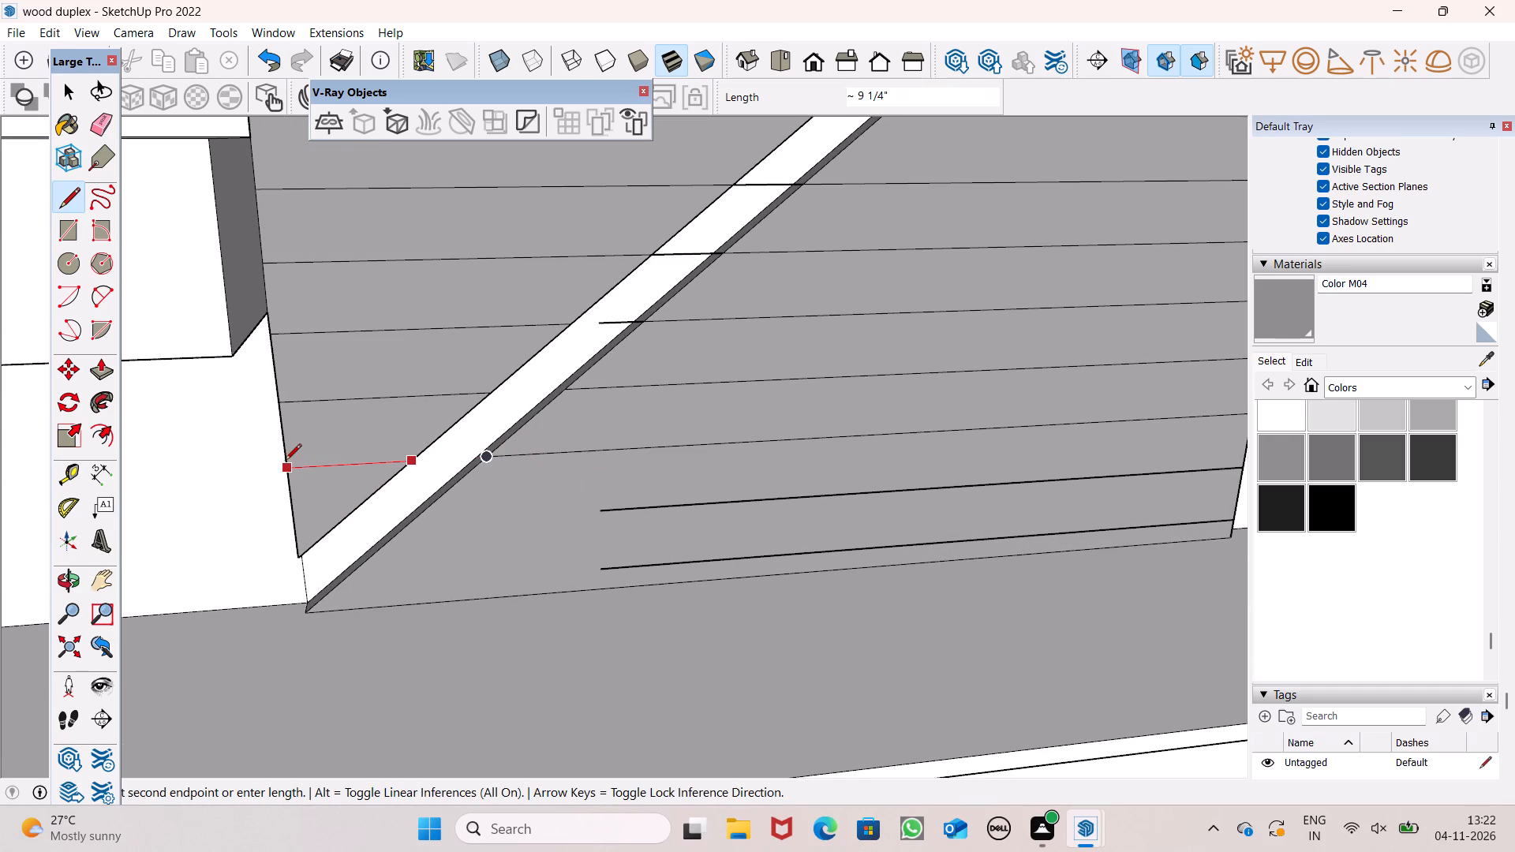
left_click(287, 461)
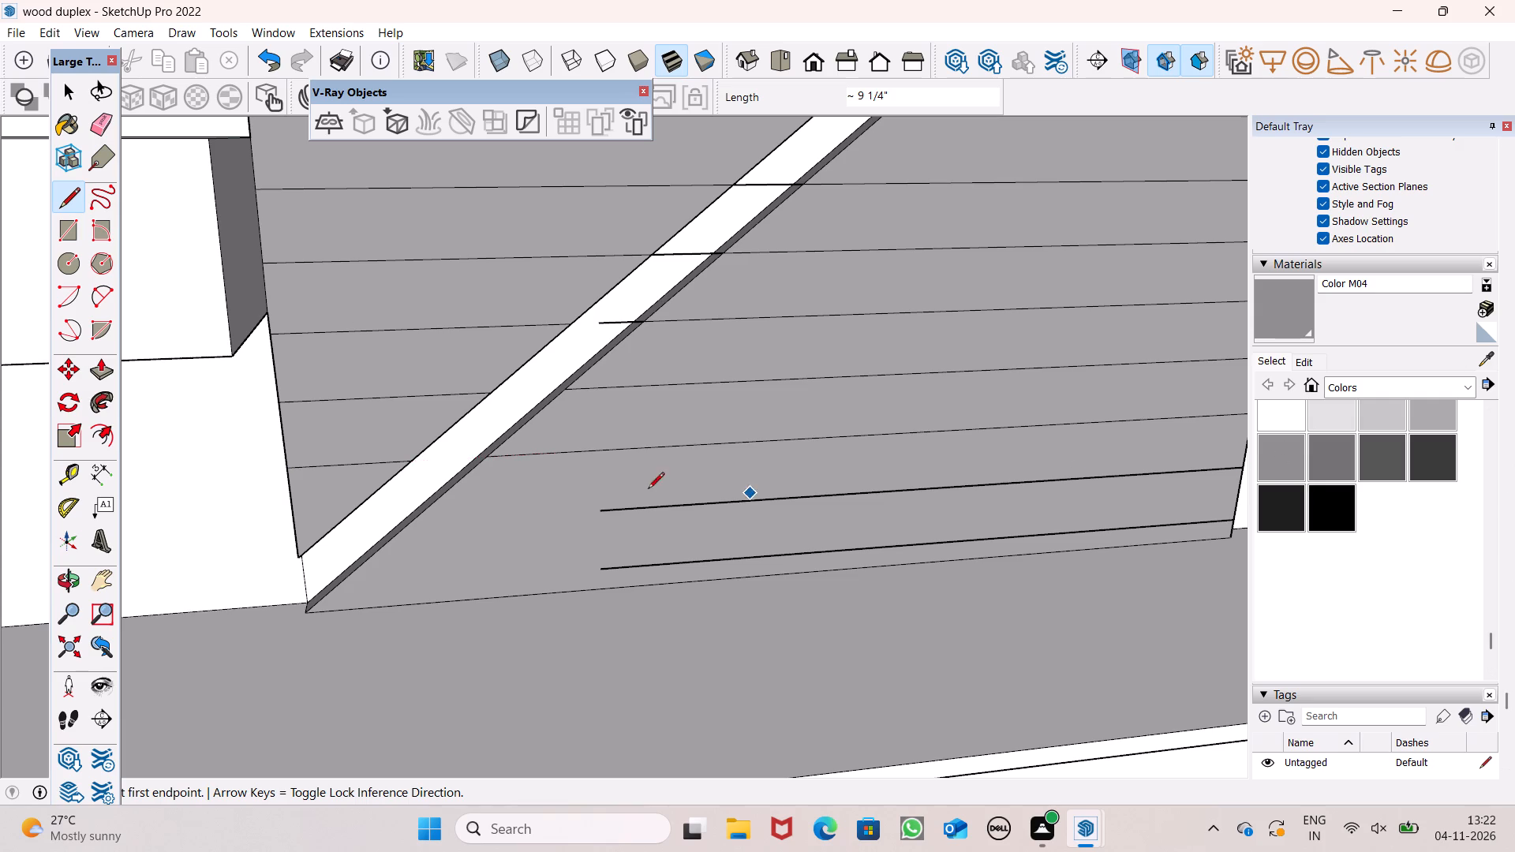
Extend the second-lowest line about 1' 3 1/4" to the diagonal band and continue it across the small corner beyond to the side edge.
scroll(597, 336, "down", 5)
scroll(308, 473, "up", 5)
scroll(672, 444, "up", 2)
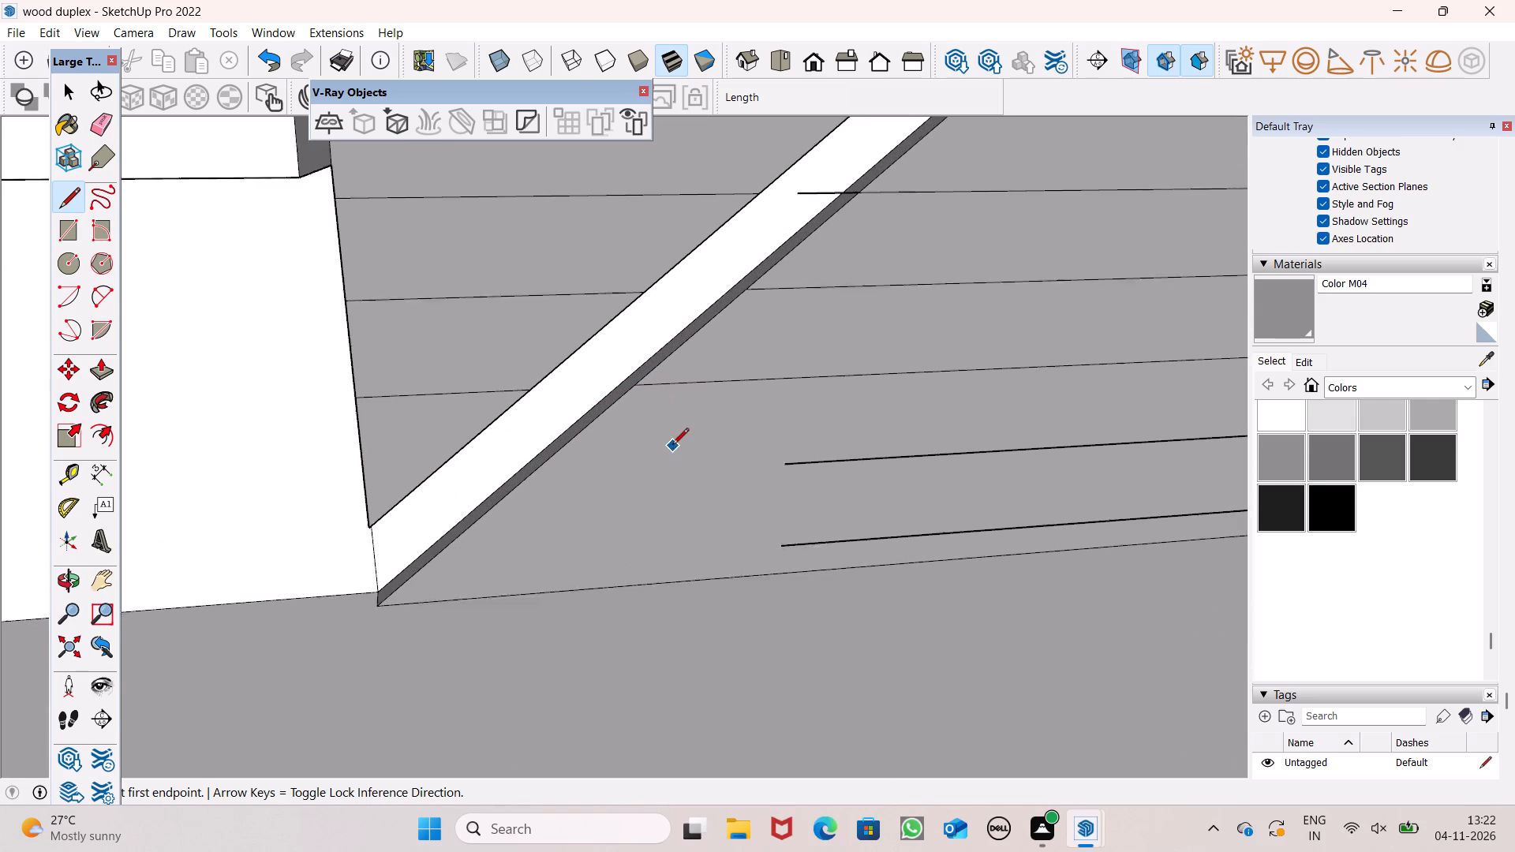
scroll(672, 446, "up", 2)
left_click_drag(799, 465, 787, 465)
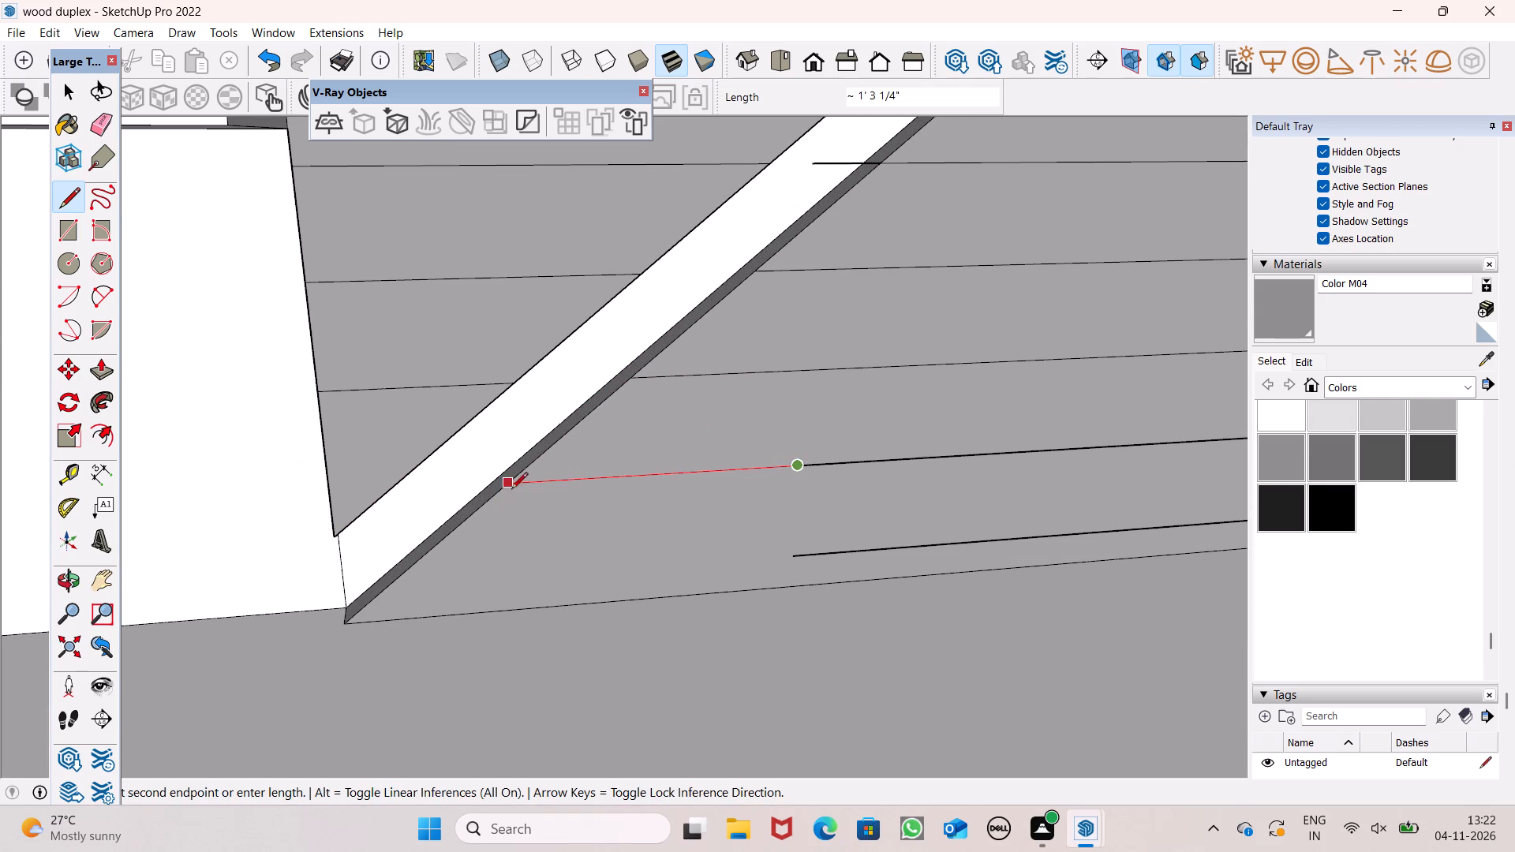
left_click(511, 487)
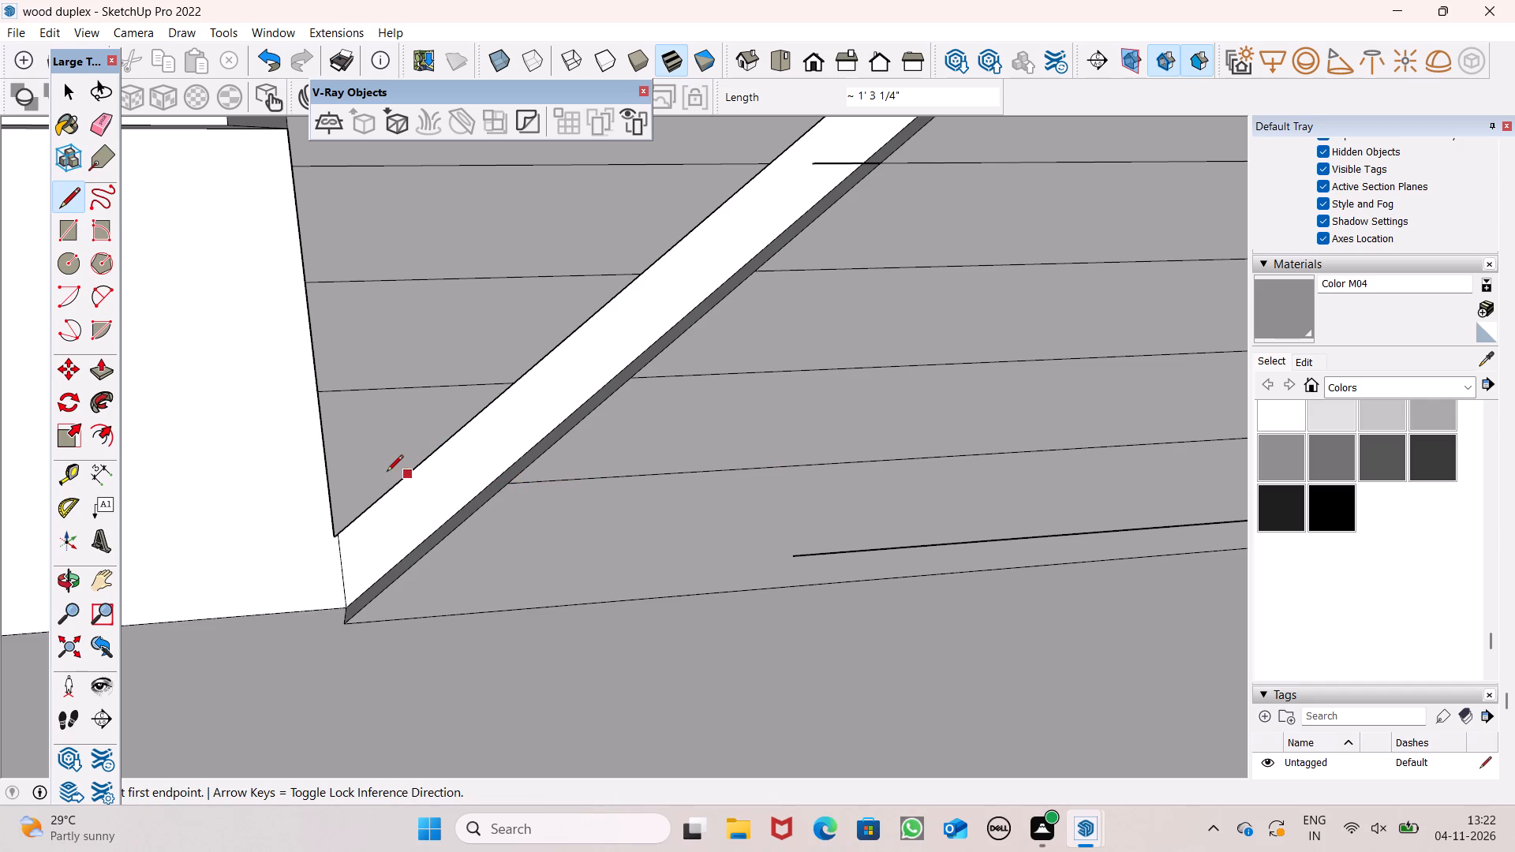
left_click(383, 491)
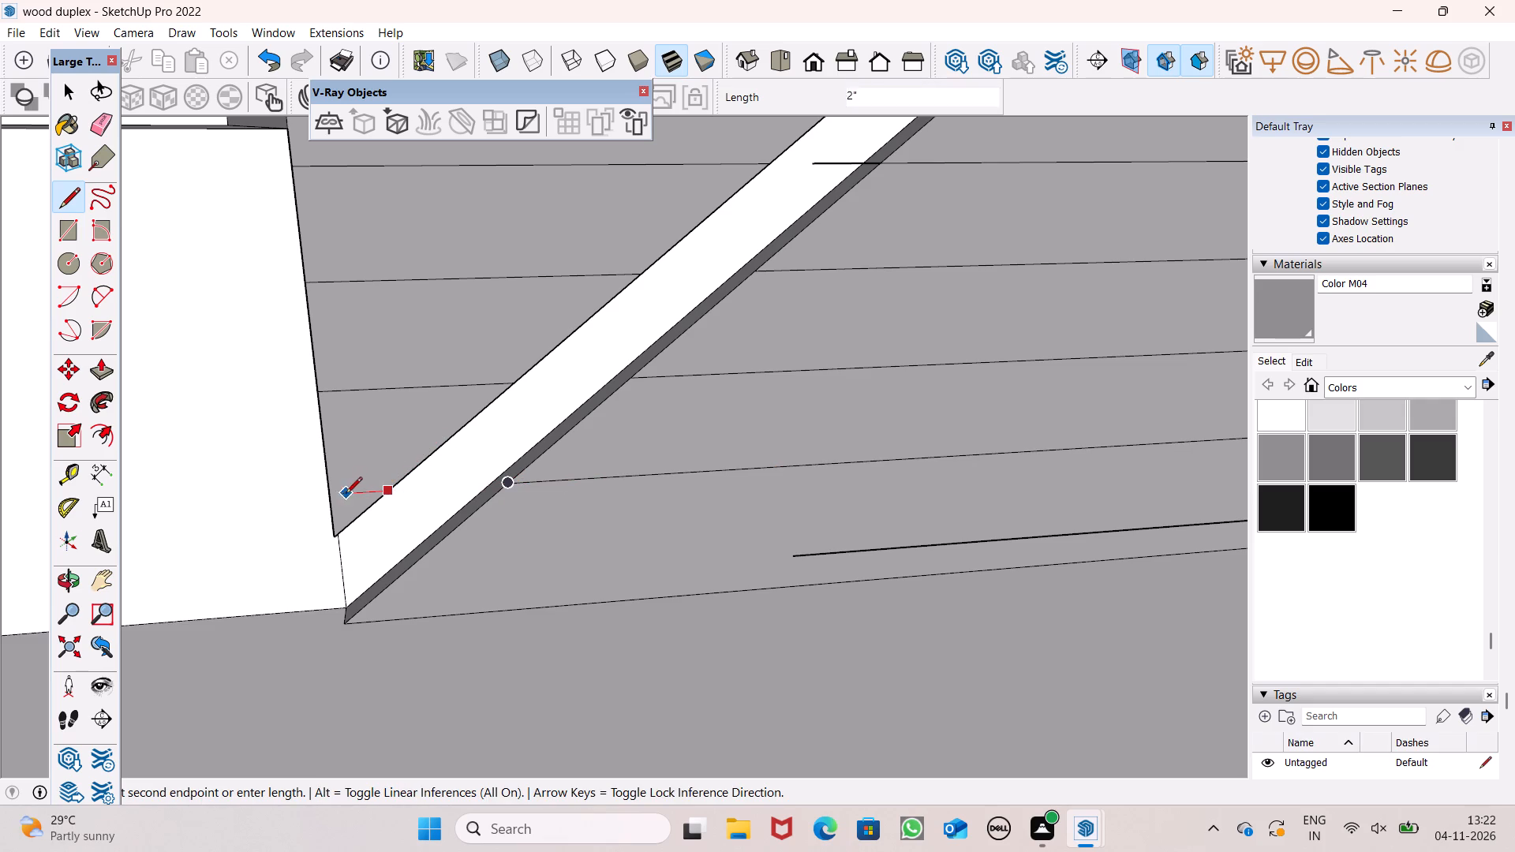
left_click(336, 495)
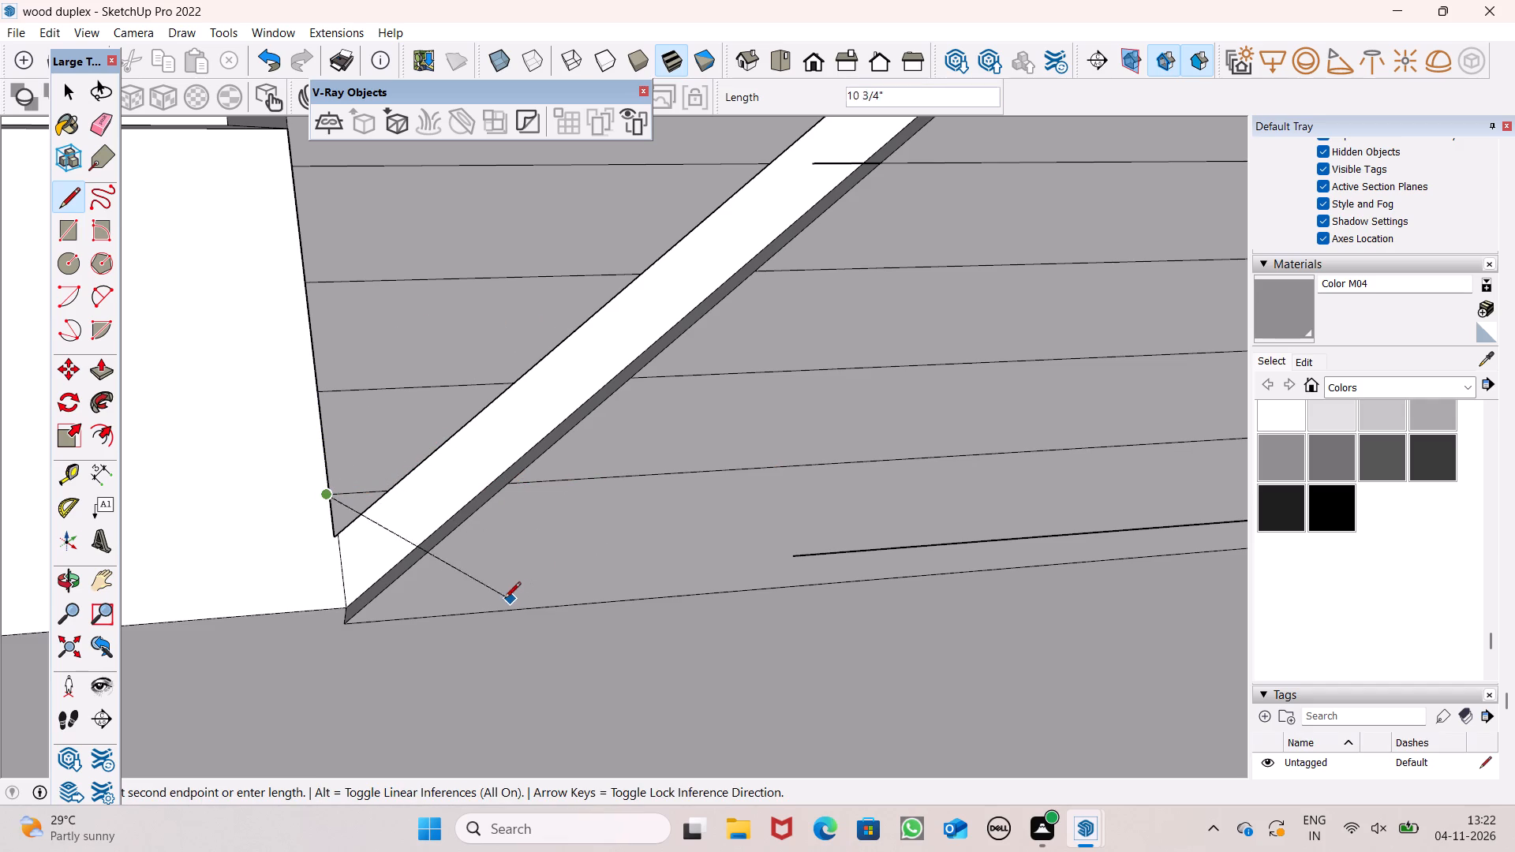
key("space")
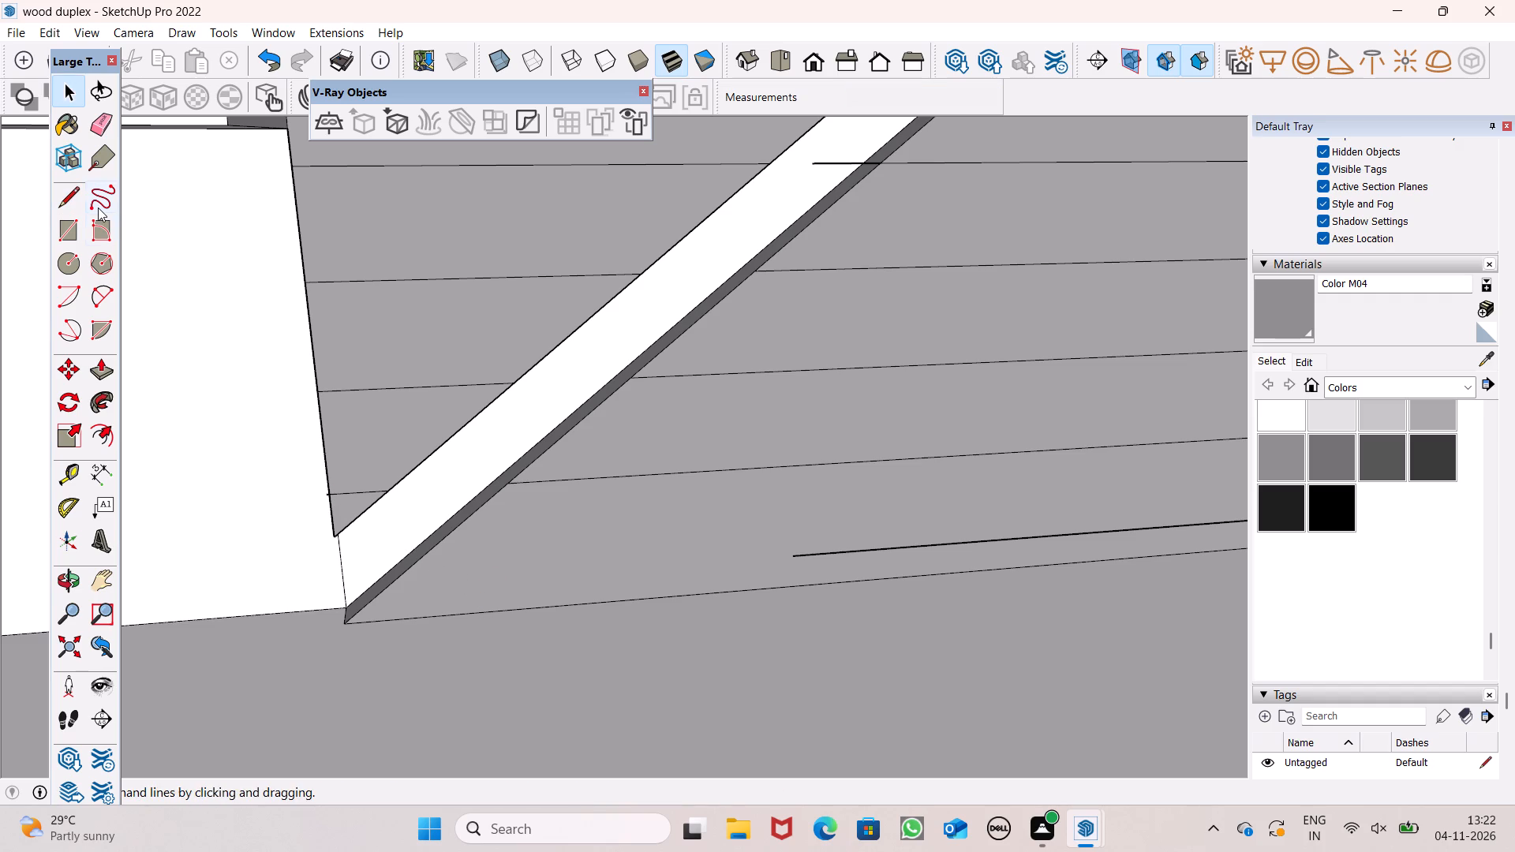
Extend the lowest short line to the diagonal band with a segment about 1' 9 1/2" long.
left_click(78, 197)
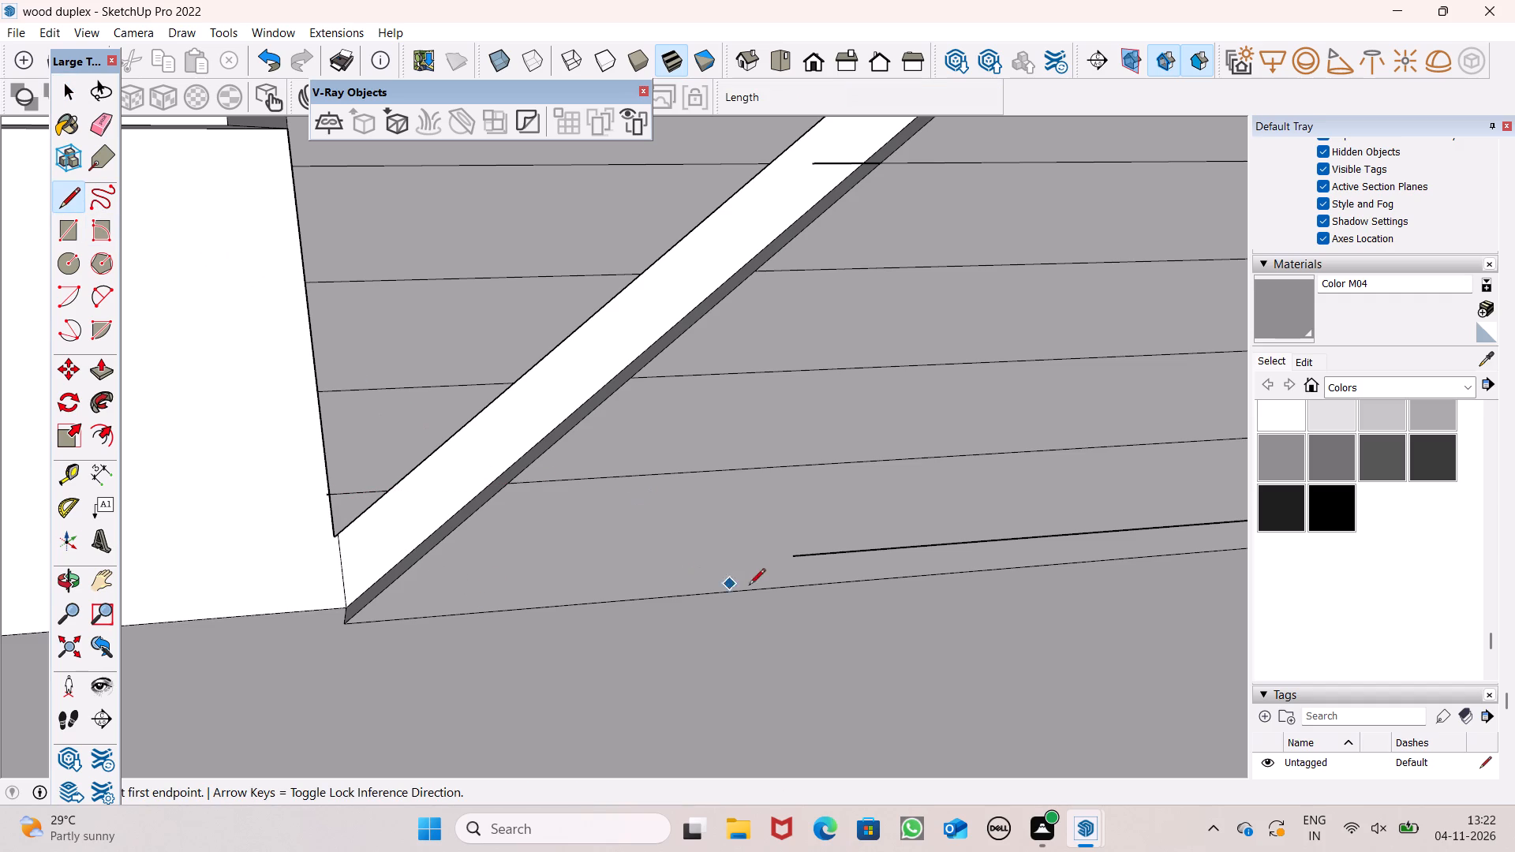
left_click(790, 557)
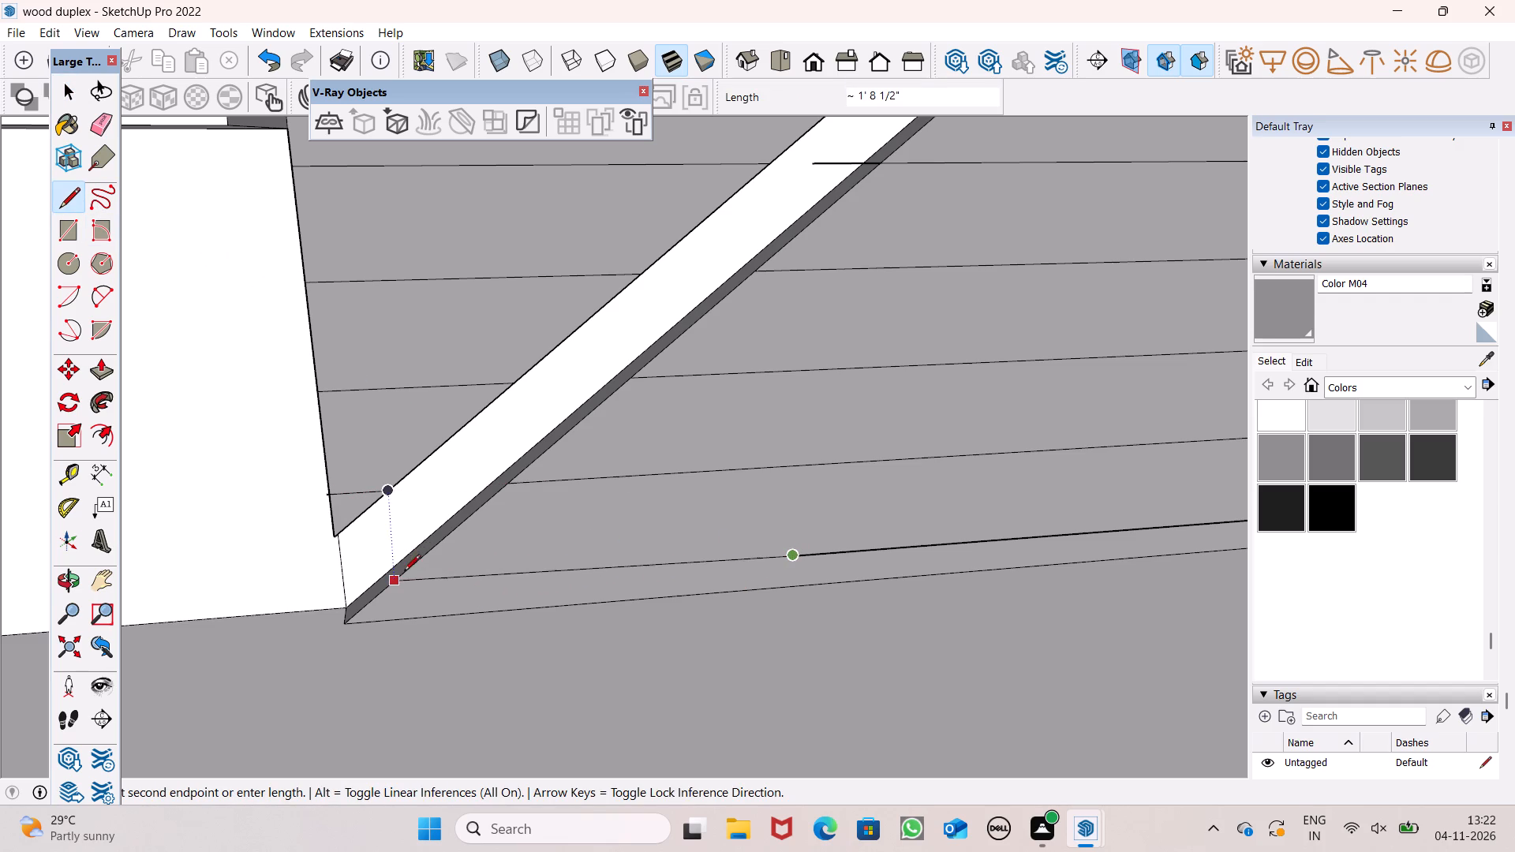
left_click(389, 588)
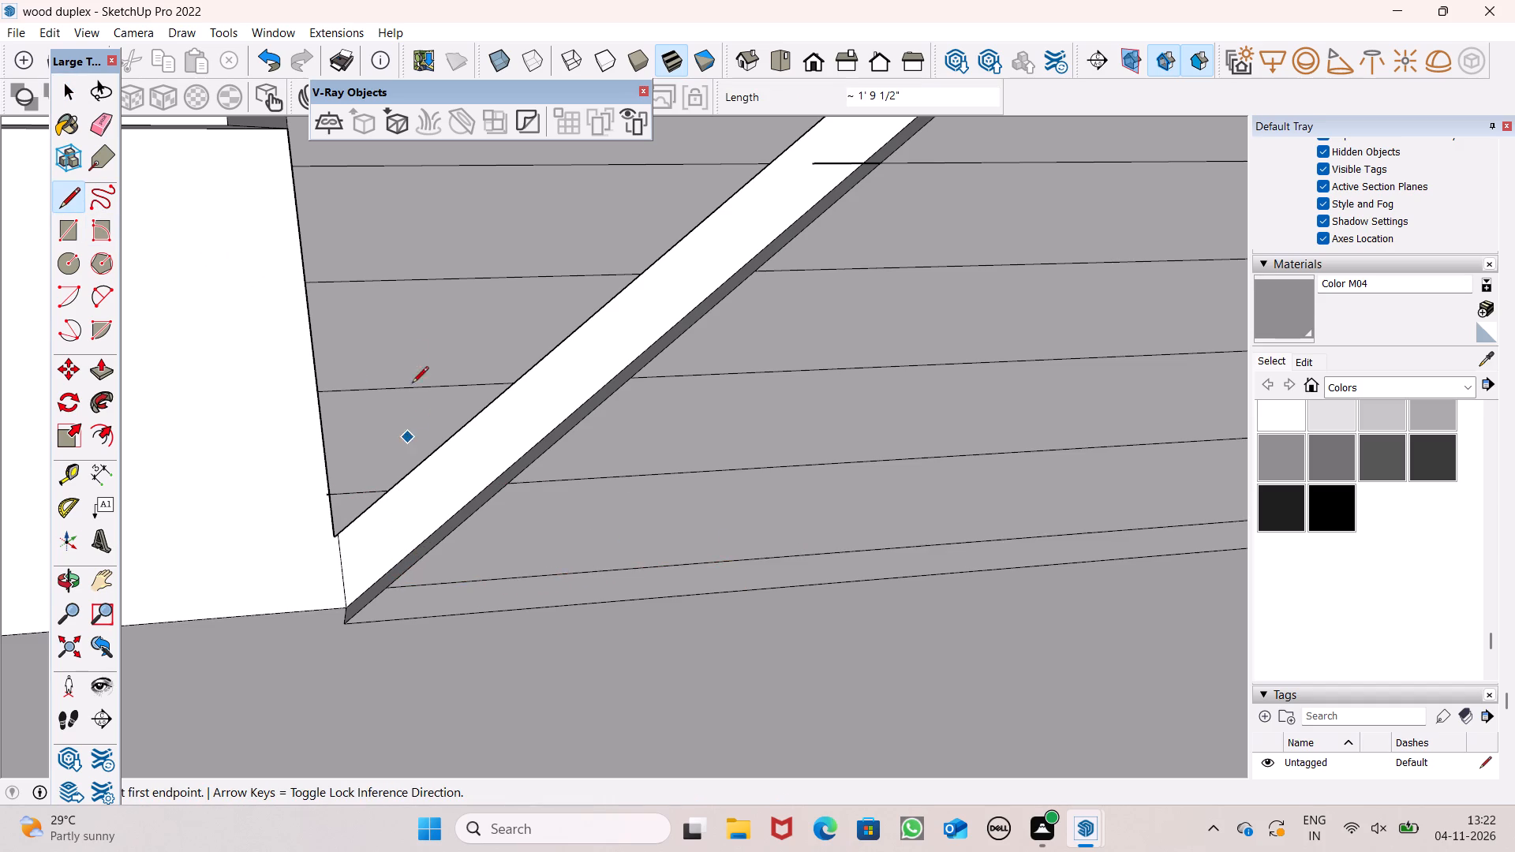
Erase the small line stub overshooting the panel's side edge near the bottom tip of the upper grey face.
scroll(408, 439, "down", 4)
left_click_drag(101, 130, 114, 151)
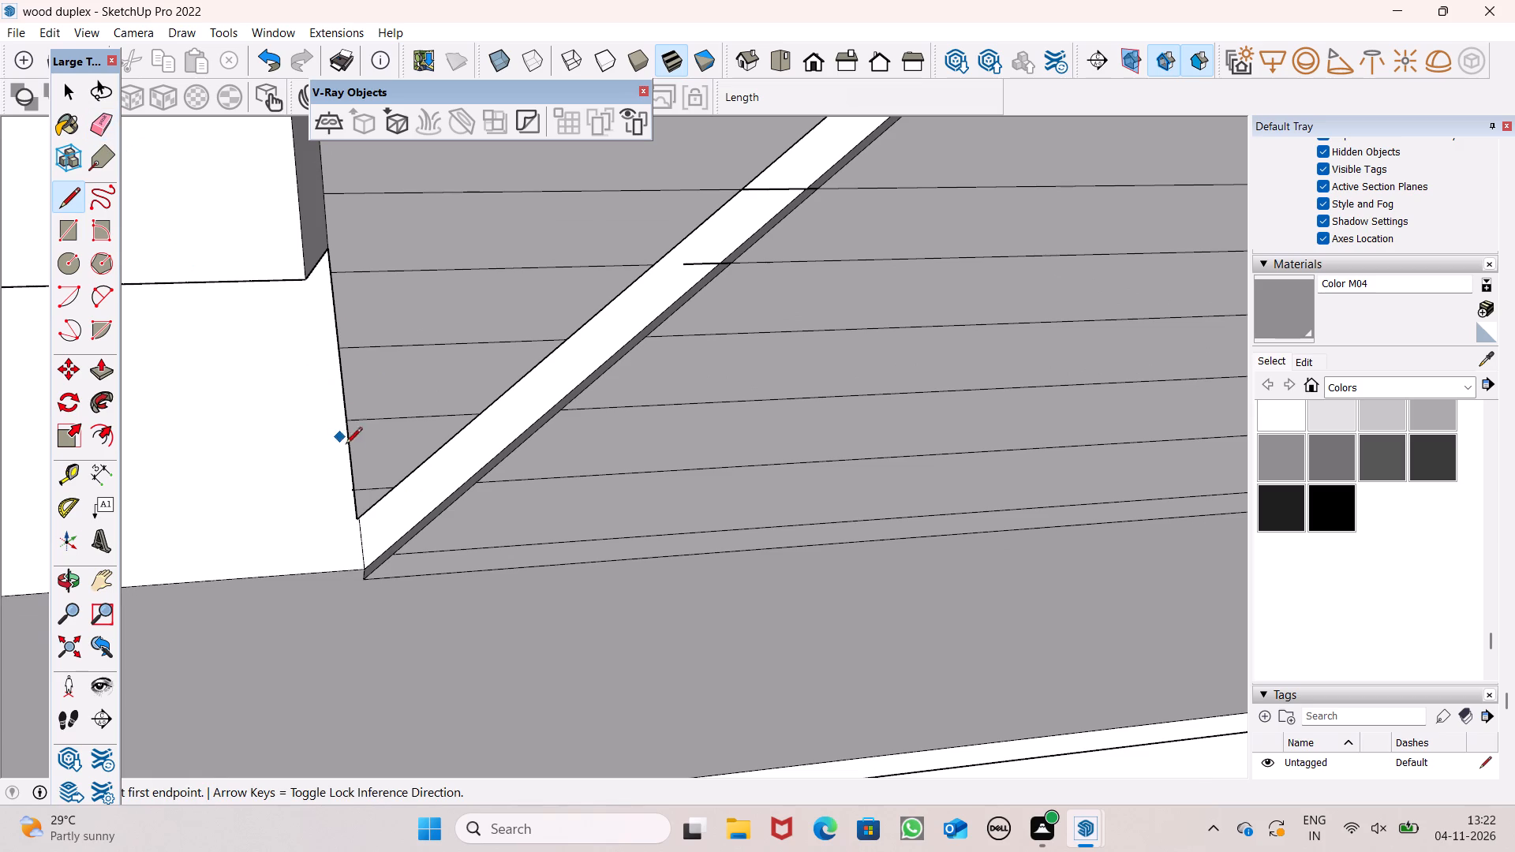
scroll(349, 473, "up", 10)
left_click(106, 131)
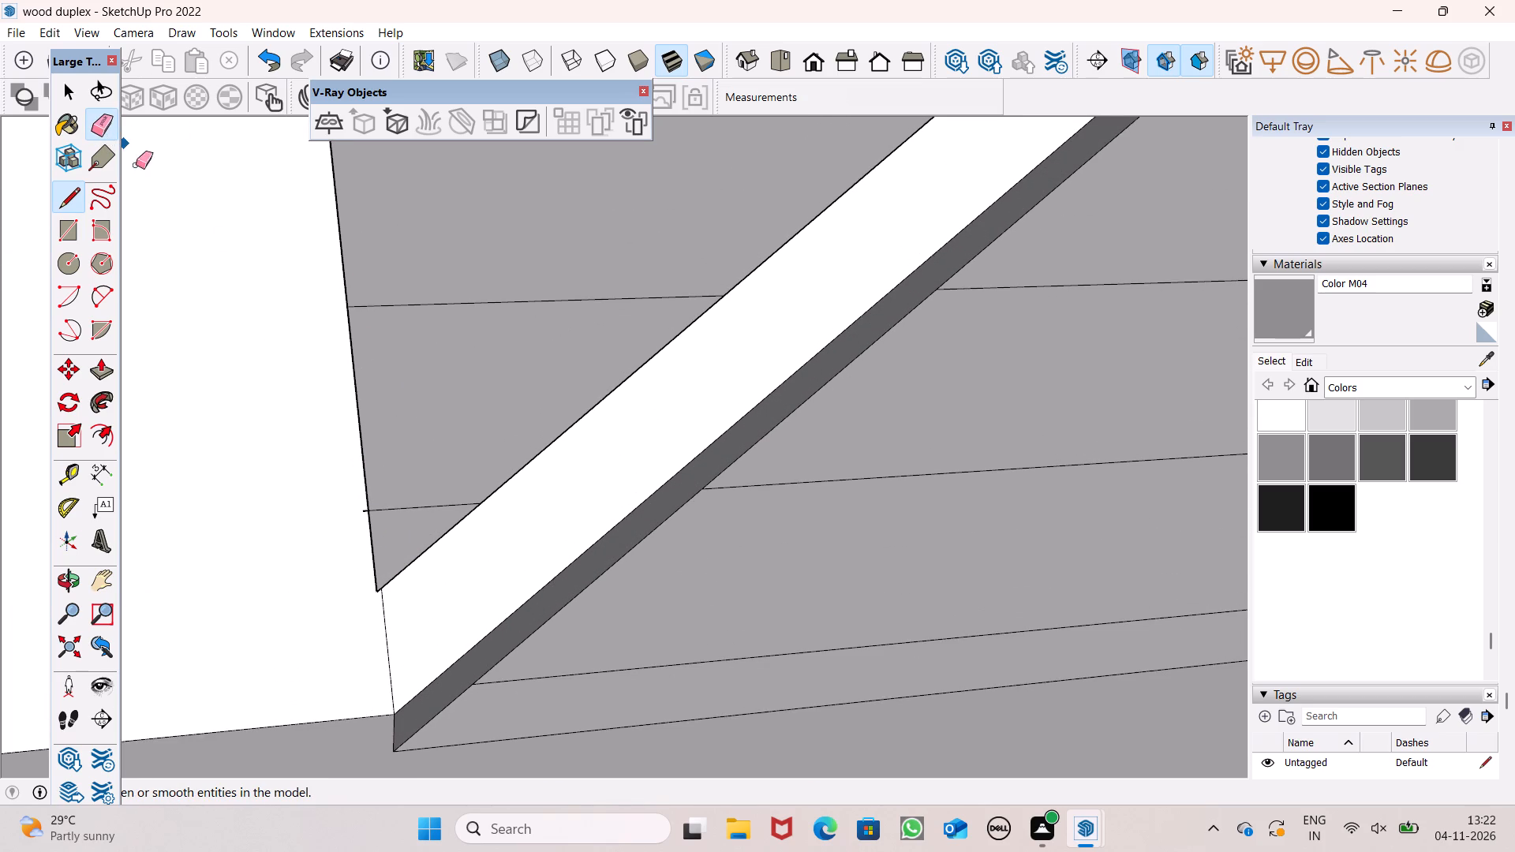
scroll(358, 546, "up", 7)
left_click_drag(373, 480, 373, 458)
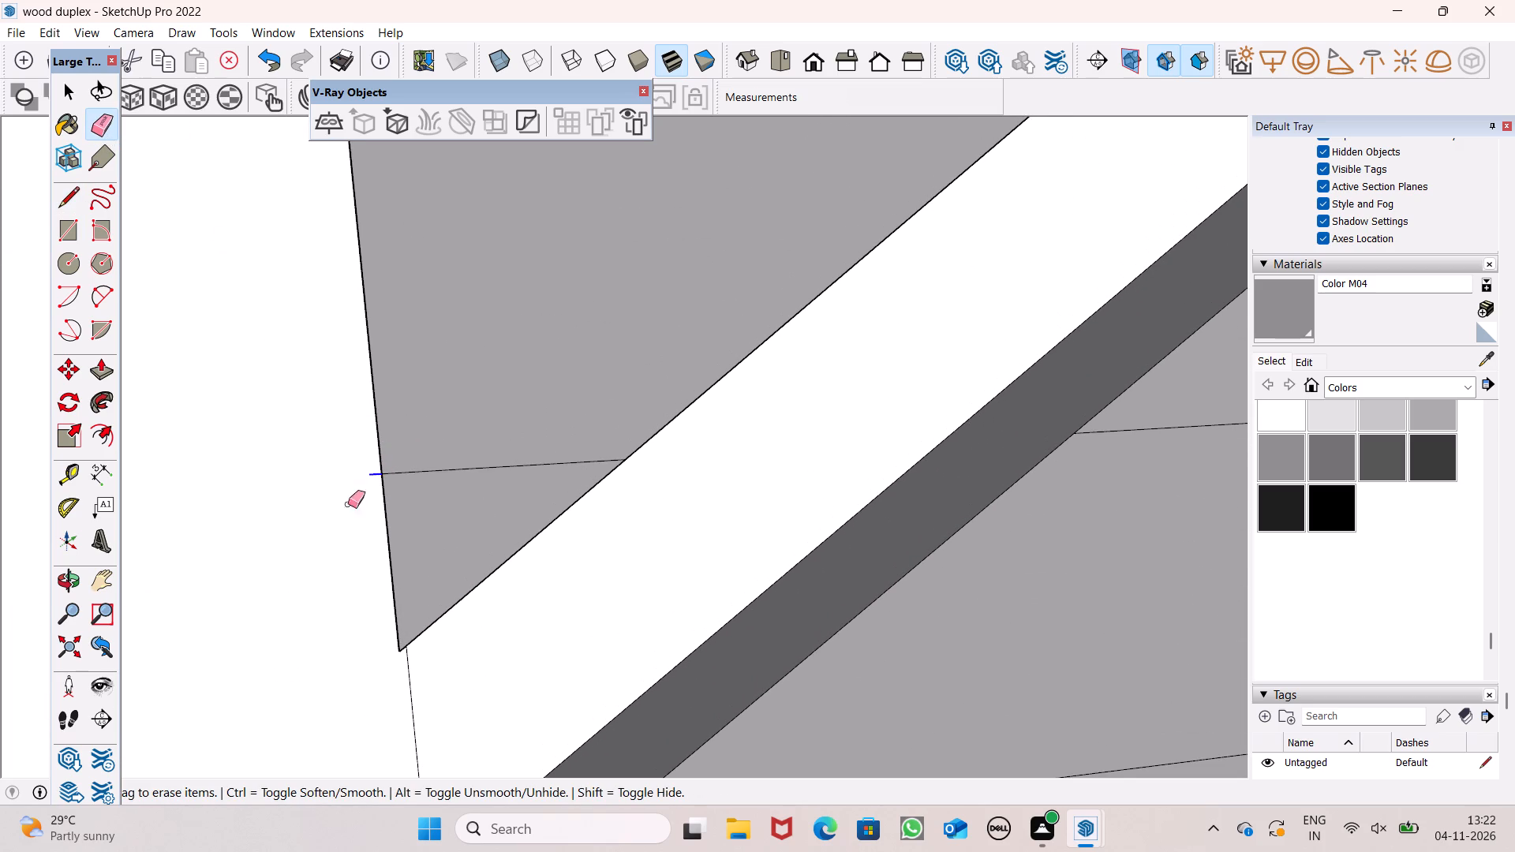
Erase the line segments crossing the lower diagonal band, from its bottom up to the white strip's lower edge.
scroll(350, 536, "down", 6)
scroll(510, 411, "down", 14)
scroll(675, 439, "up", 1)
scroll(666, 454, "down", 5)
scroll(554, 456, "down", 7)
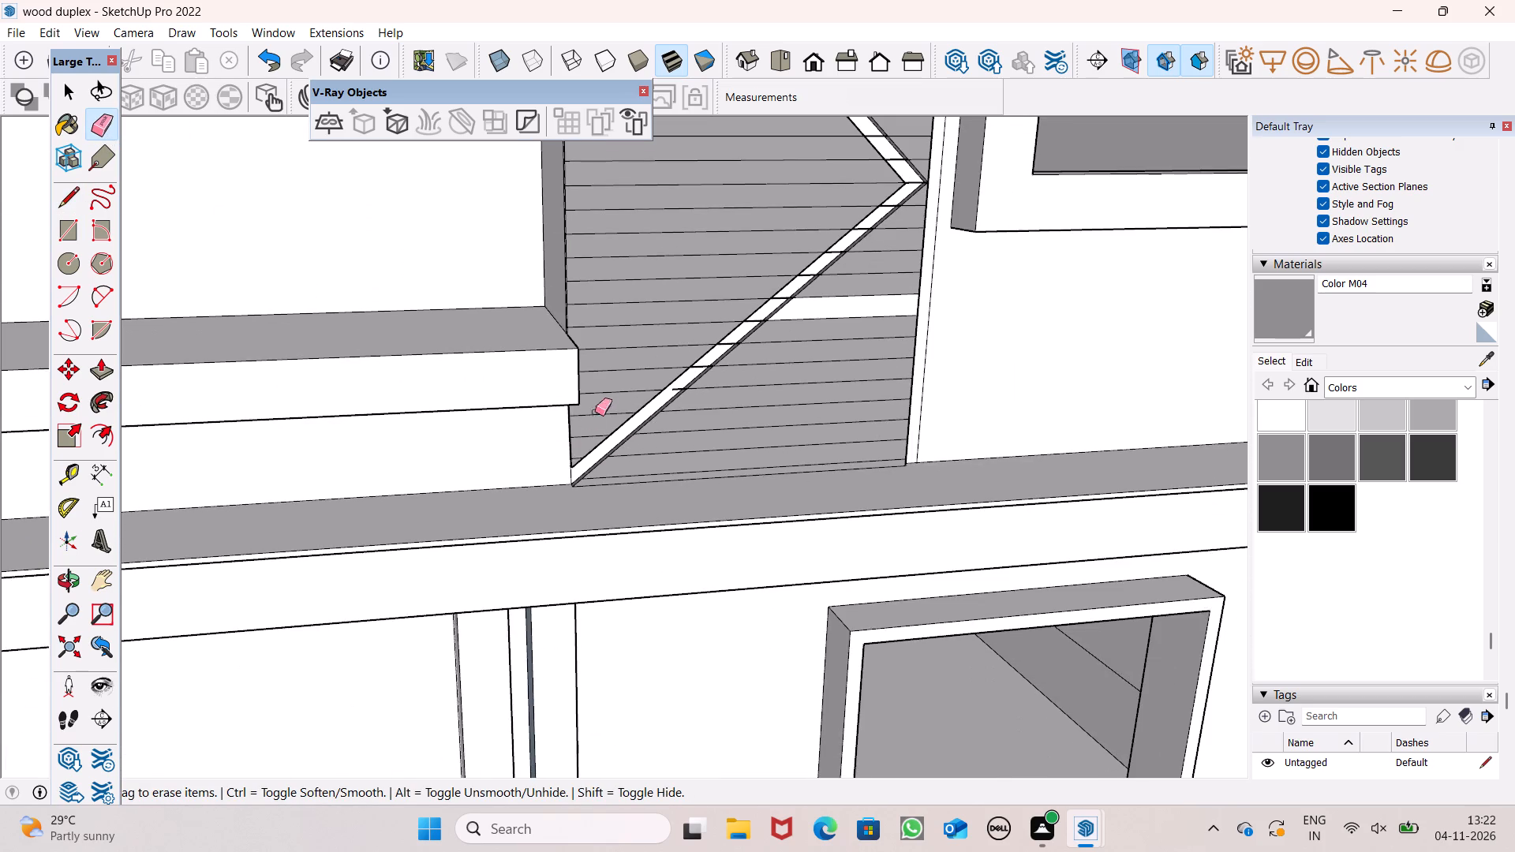
scroll(705, 357, "up", 13)
left_click_drag(567, 474, 577, 465)
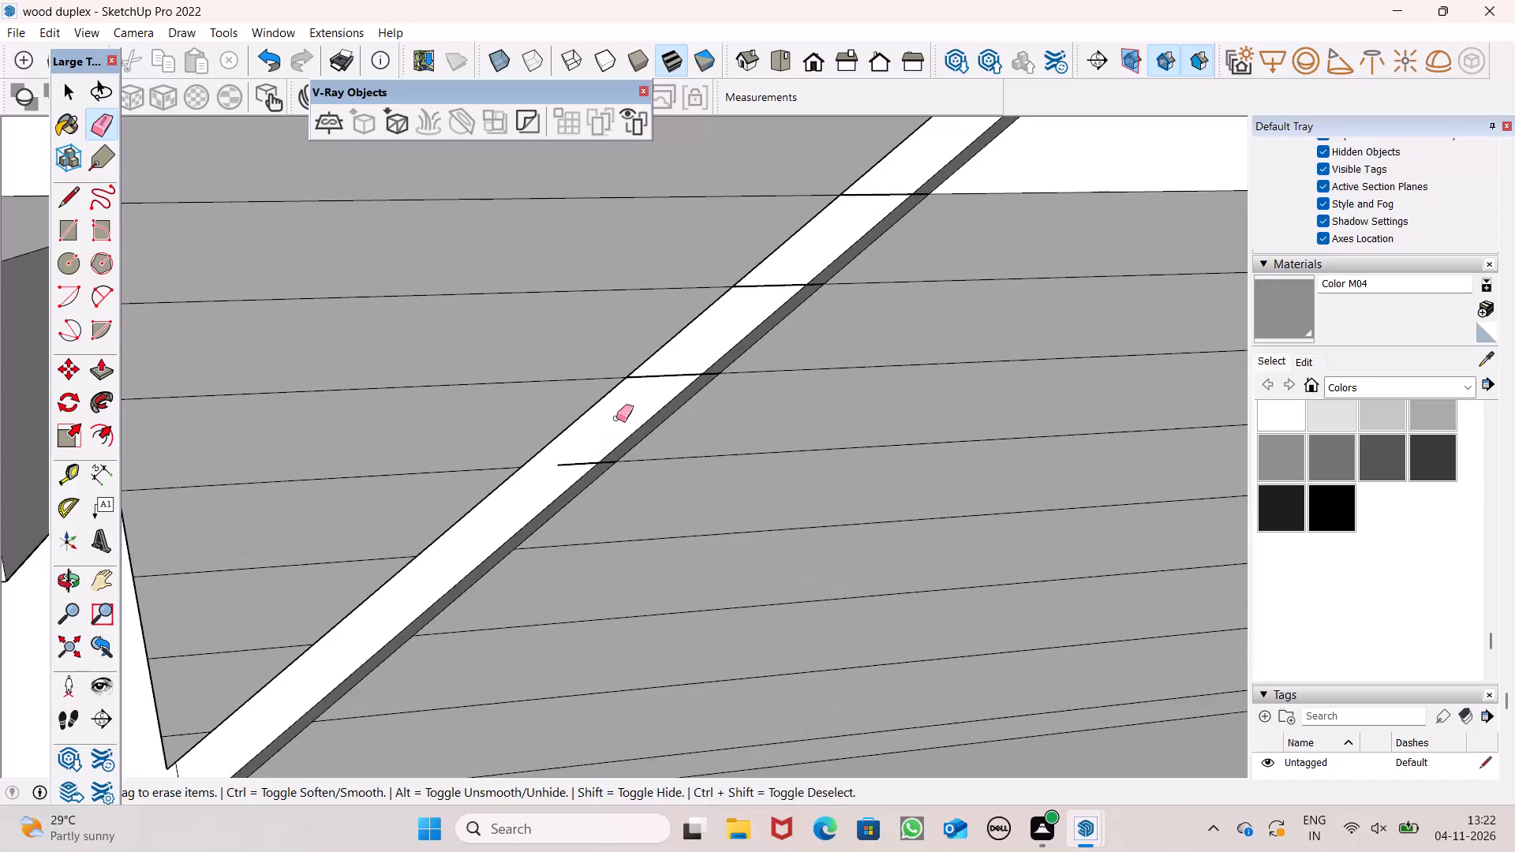
left_click(666, 373)
scroll(585, 385, "up", 1)
scroll(585, 386, "down", 3)
scroll(743, 319, "up", 3)
left_click_drag(760, 278, 736, 301)
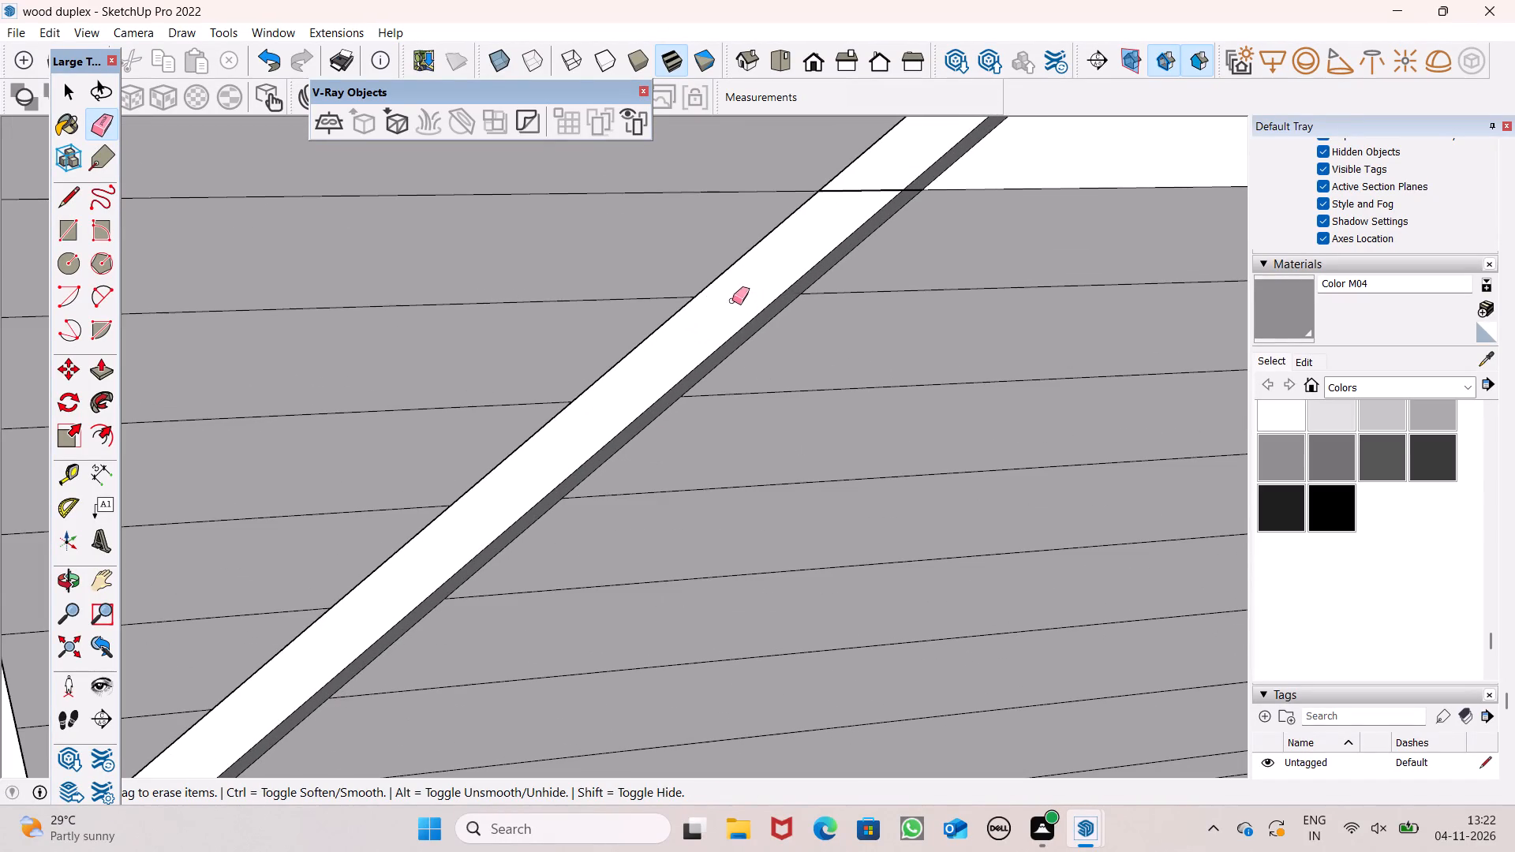
scroll(657, 315, "down", 6)
scroll(790, 278, "up", 5)
left_click(761, 234)
scroll(640, 317, "down", 5)
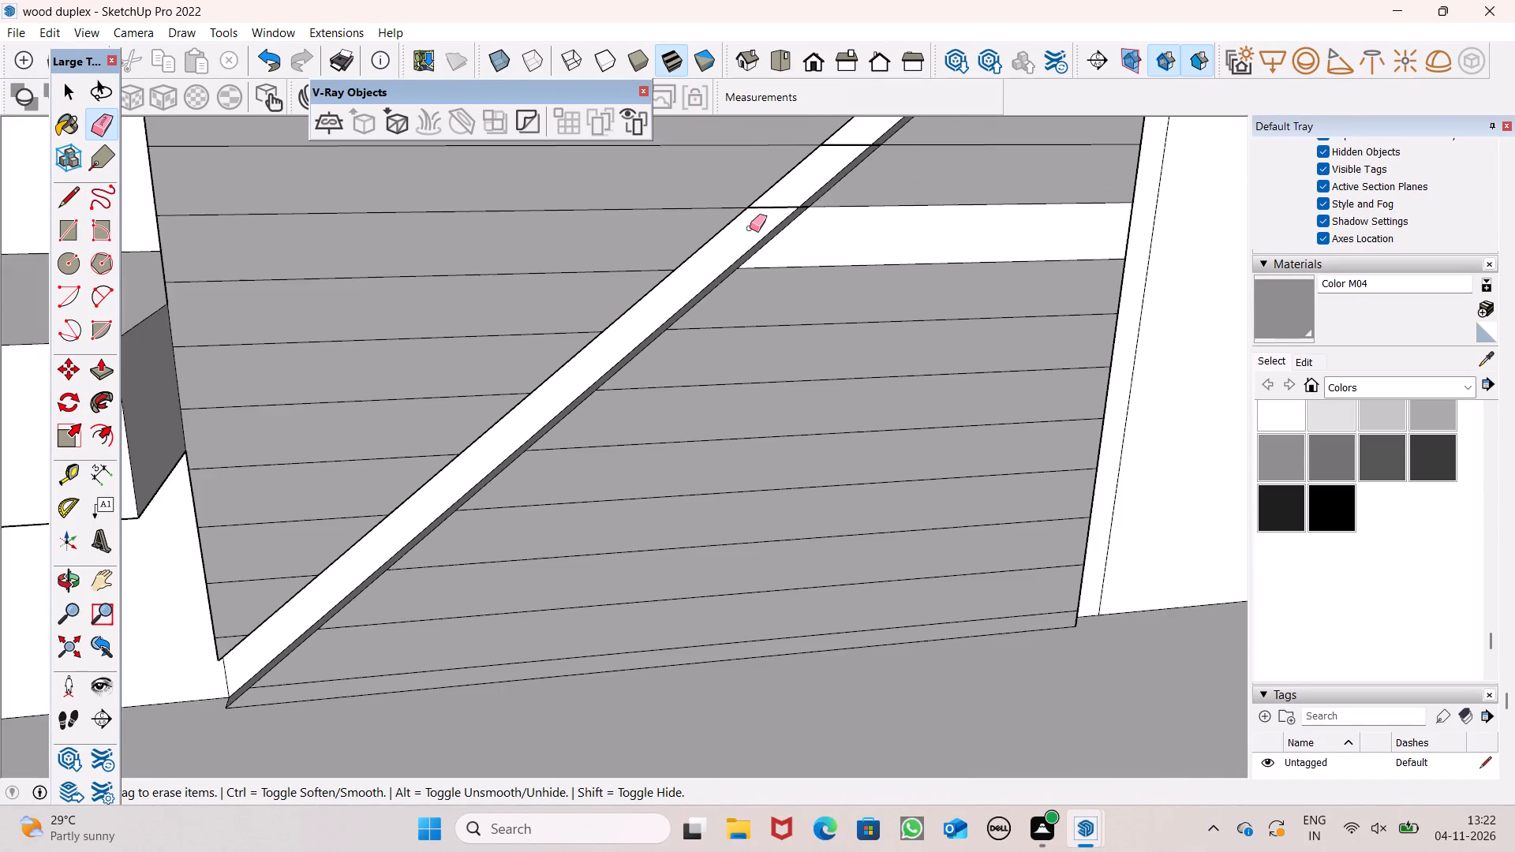
Erase the remaining segments crossing the lower diagonal band, from the white strip's upper edge to just below the zigzag corner.
scroll(750, 228, "up", 5)
left_click_drag(806, 169, 780, 207)
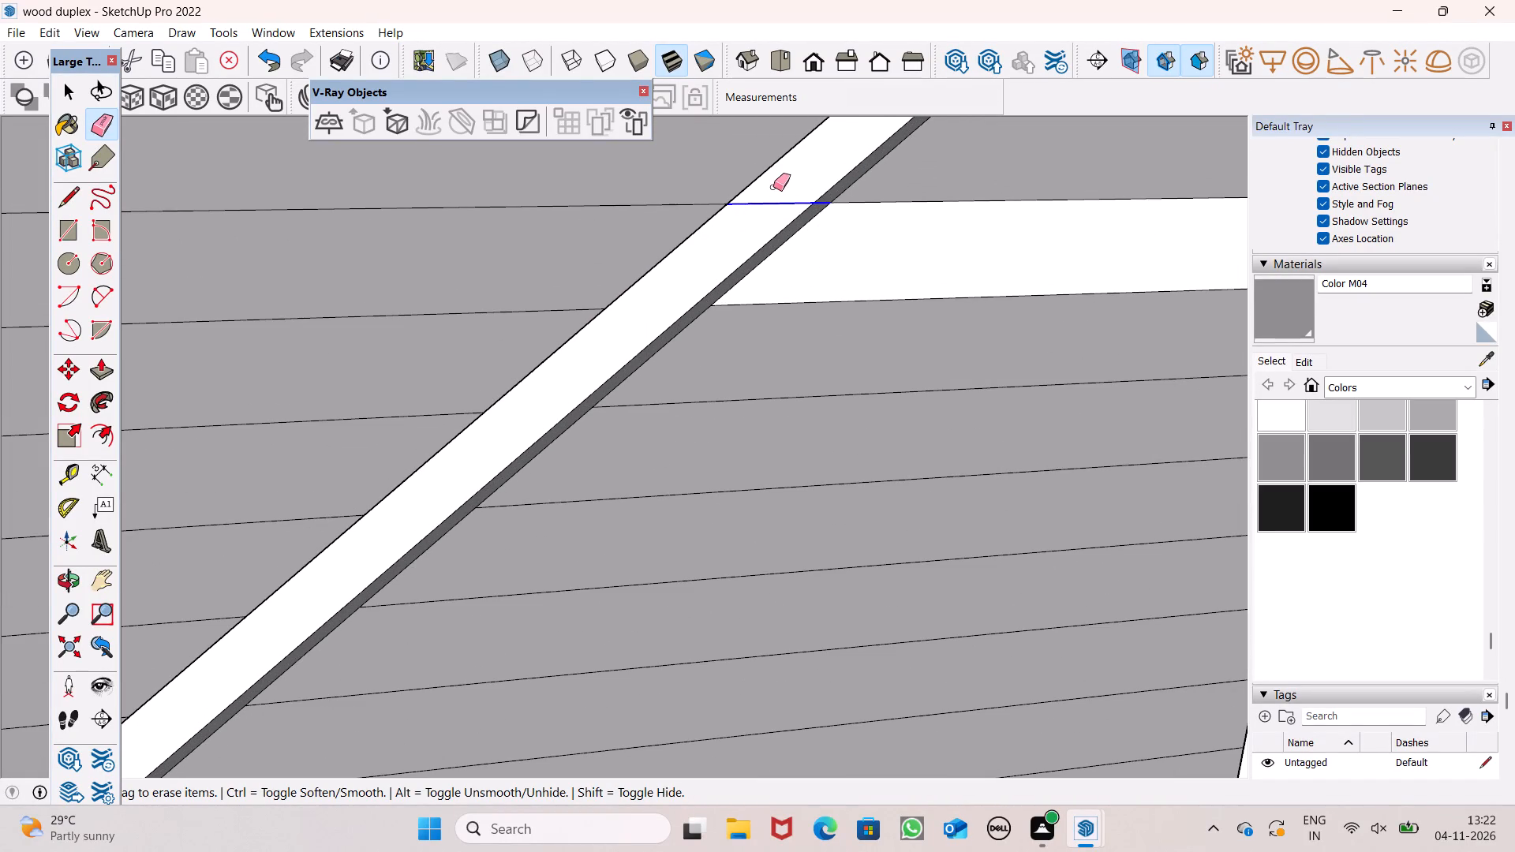
scroll(642, 383, "down", 3)
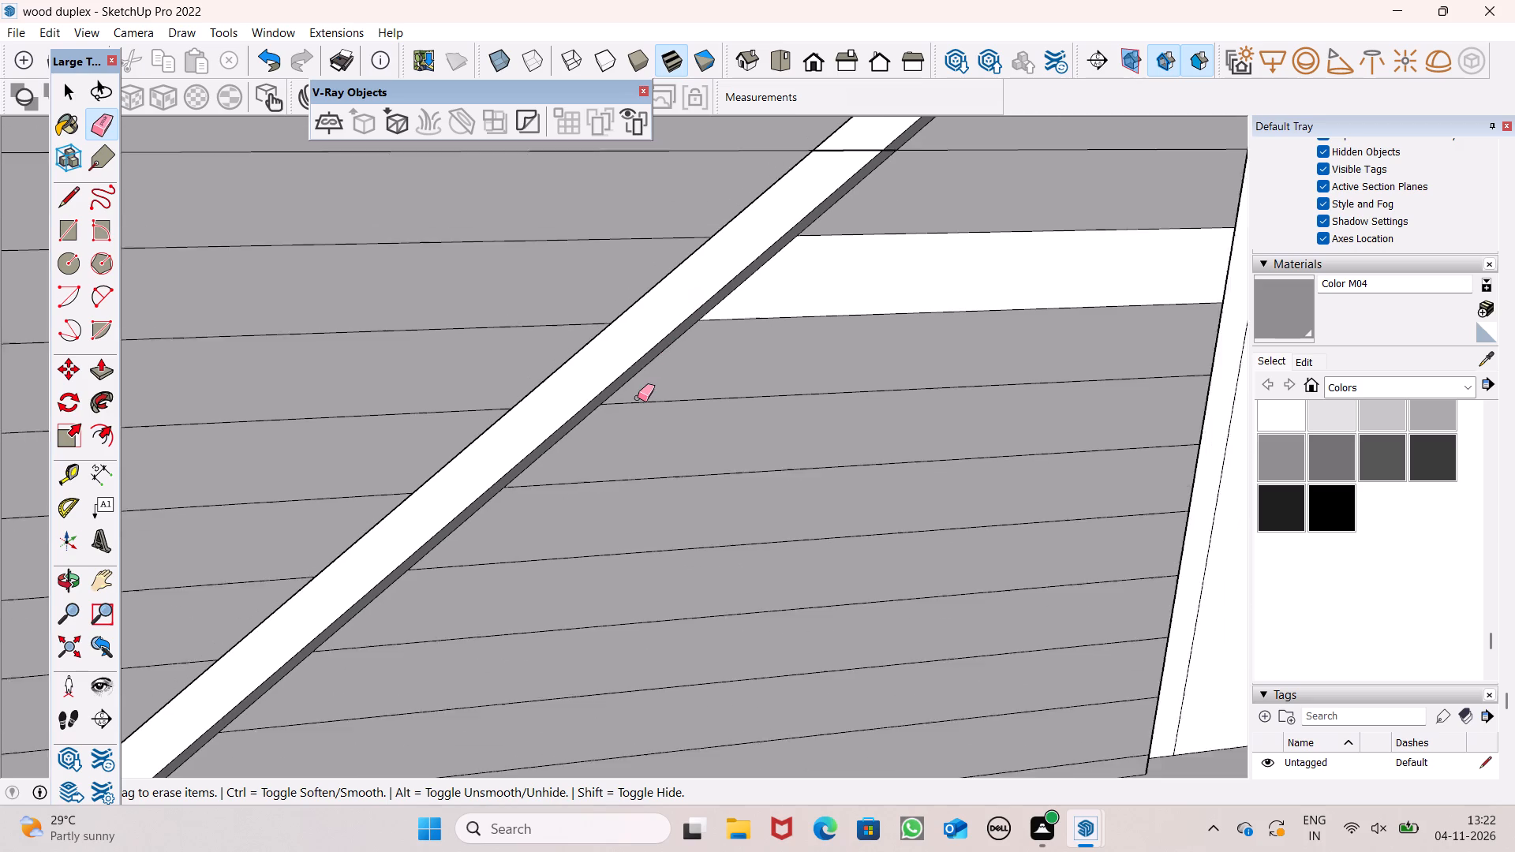
scroll(638, 398, "down", 5)
scroll(737, 192, "up", 5)
scroll(830, 211, "up", 6)
left_click_drag(839, 230, 842, 223)
left_click_drag(656, 380, 685, 373)
scroll(647, 454, "down", 10)
scroll(877, 244, "up", 4)
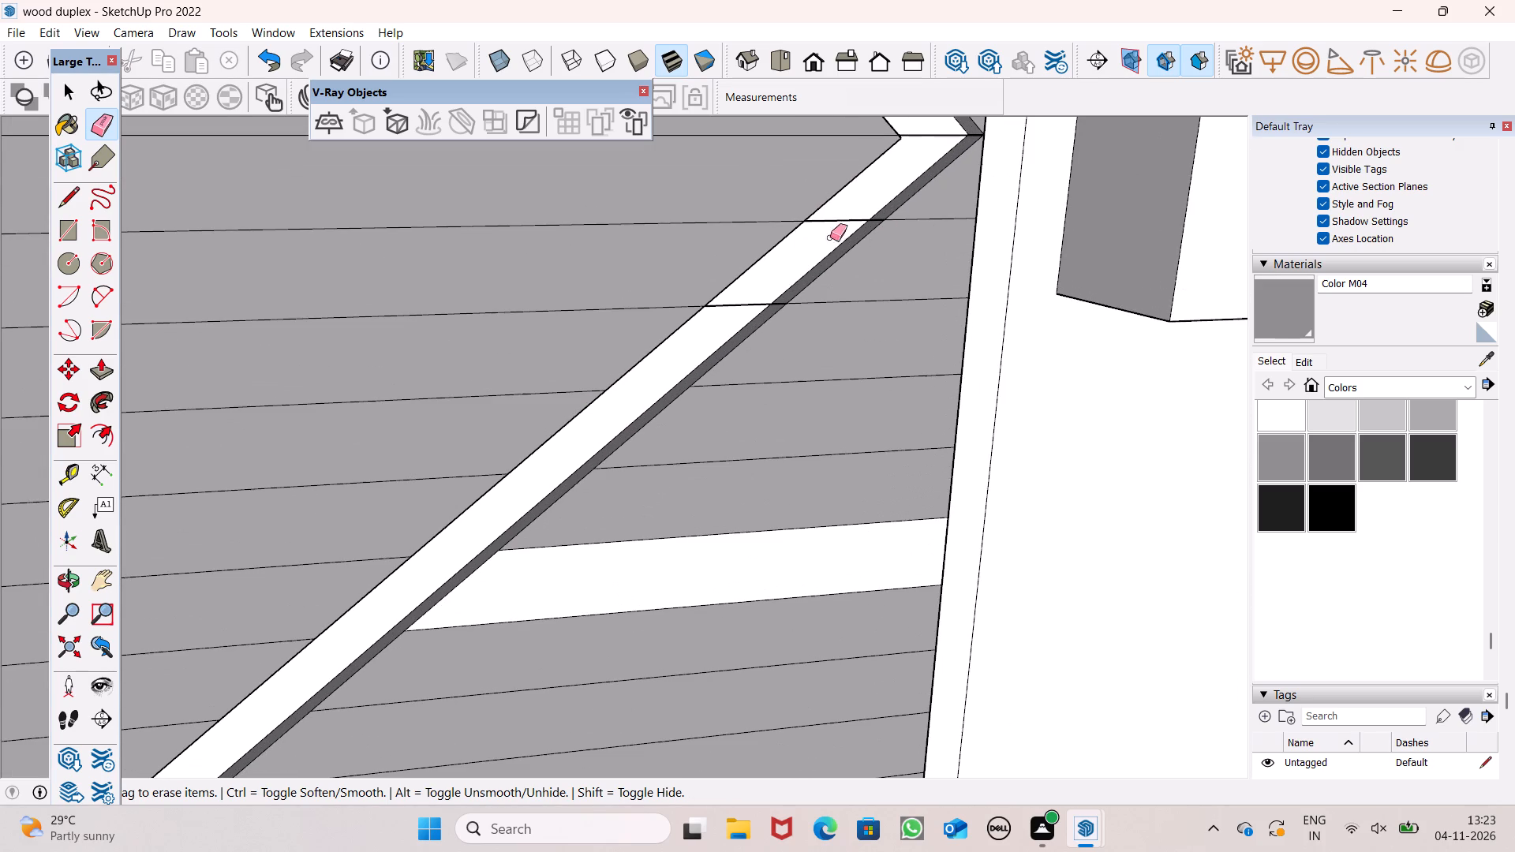
left_click_drag(783, 280, 716, 320)
left_click_drag(858, 207, 810, 260)
scroll(743, 297, "down", 7)
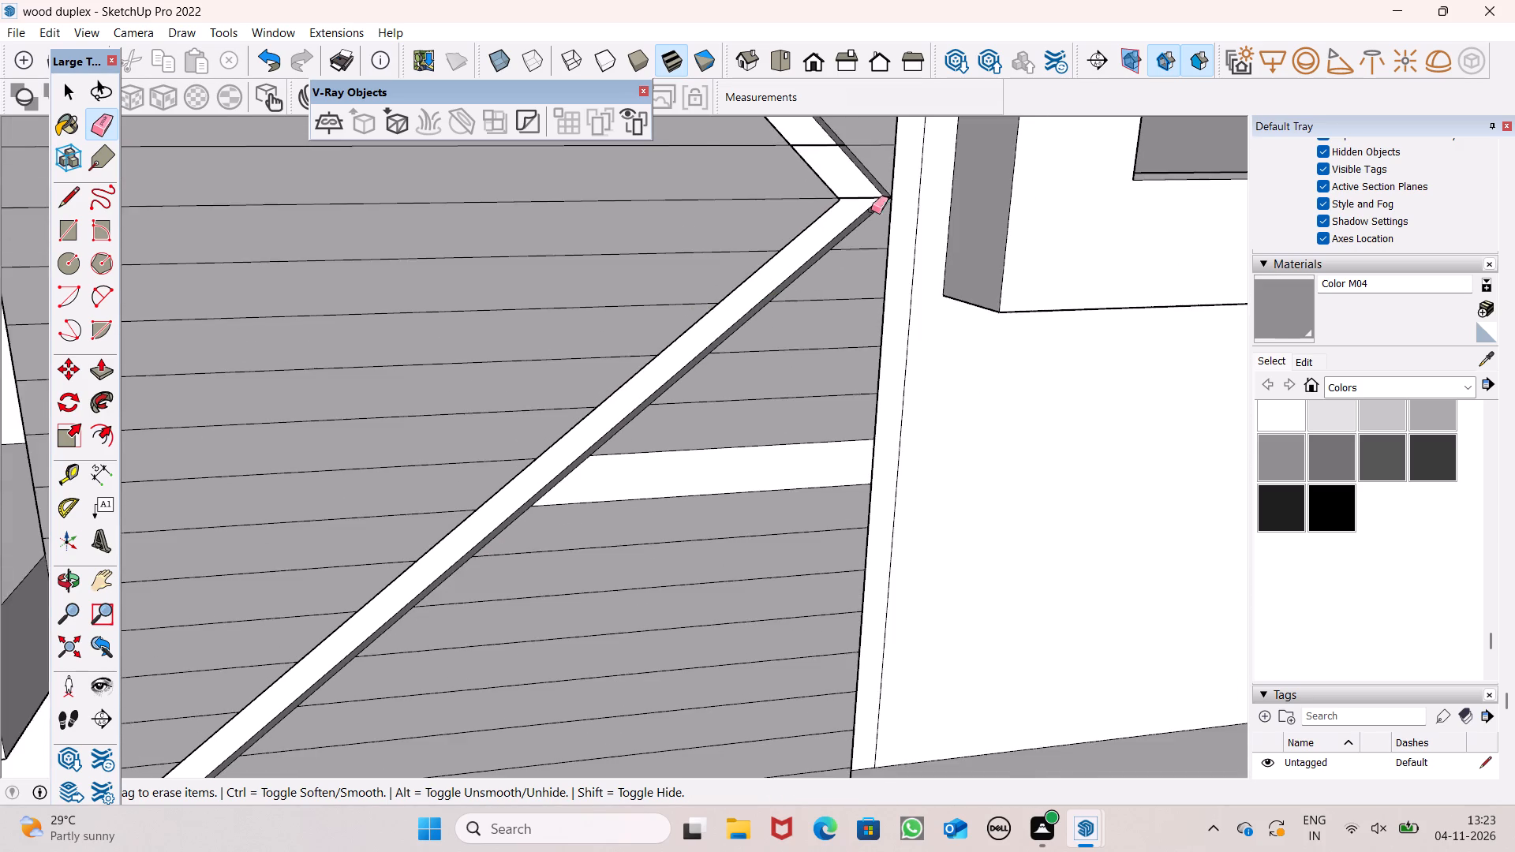
Erase the line segments crossing the white band at the lower zigzag corner and along the start of the diagonal rising from it.
scroll(913, 165, "up", 5)
left_click_drag(728, 171, 768, 252)
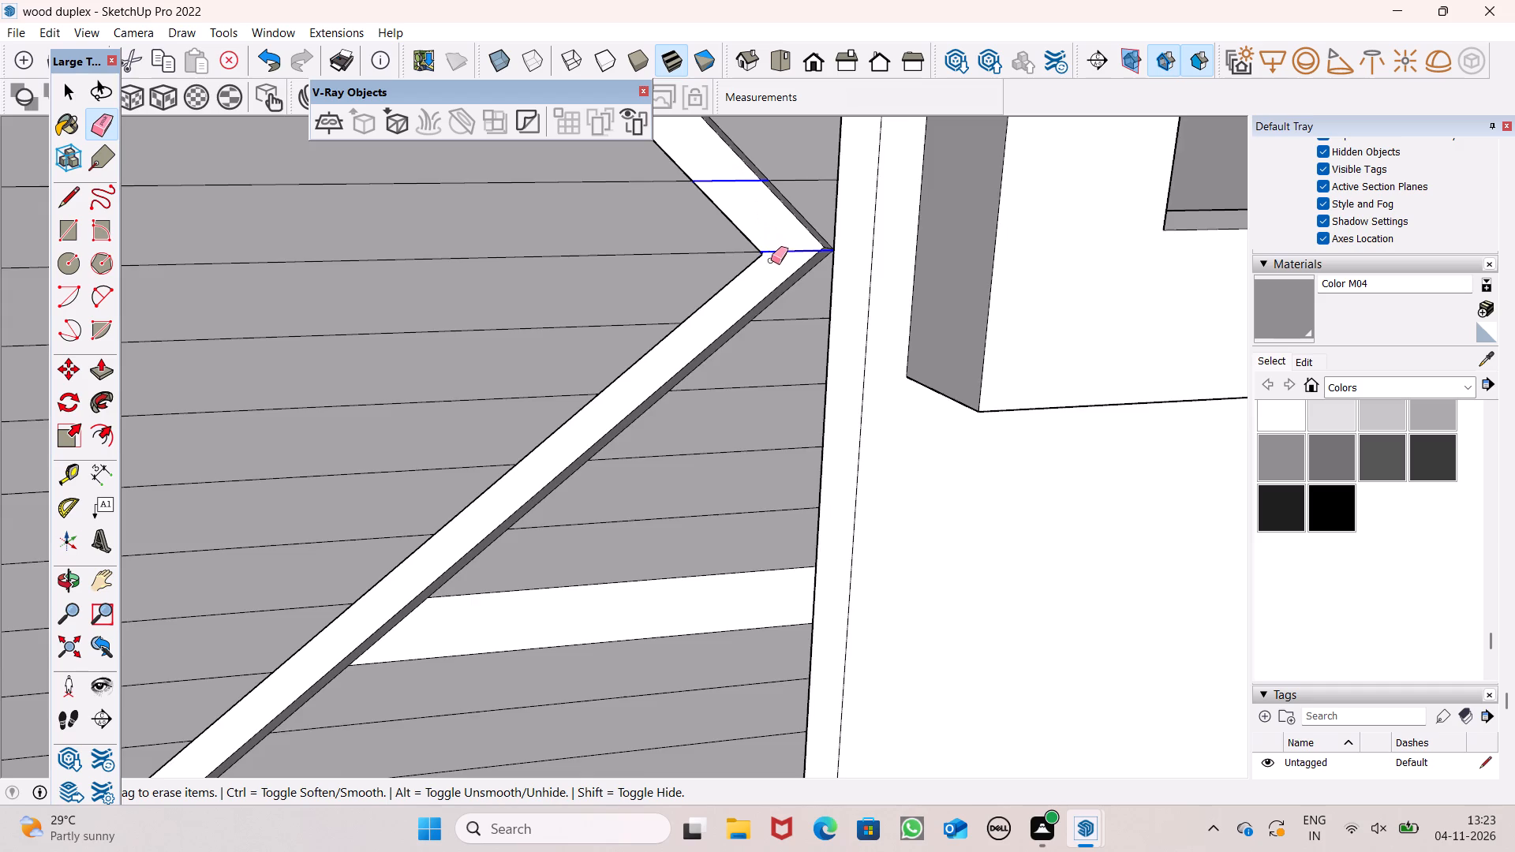
scroll(772, 295, "down", 8)
scroll(698, 210, "up", 5)
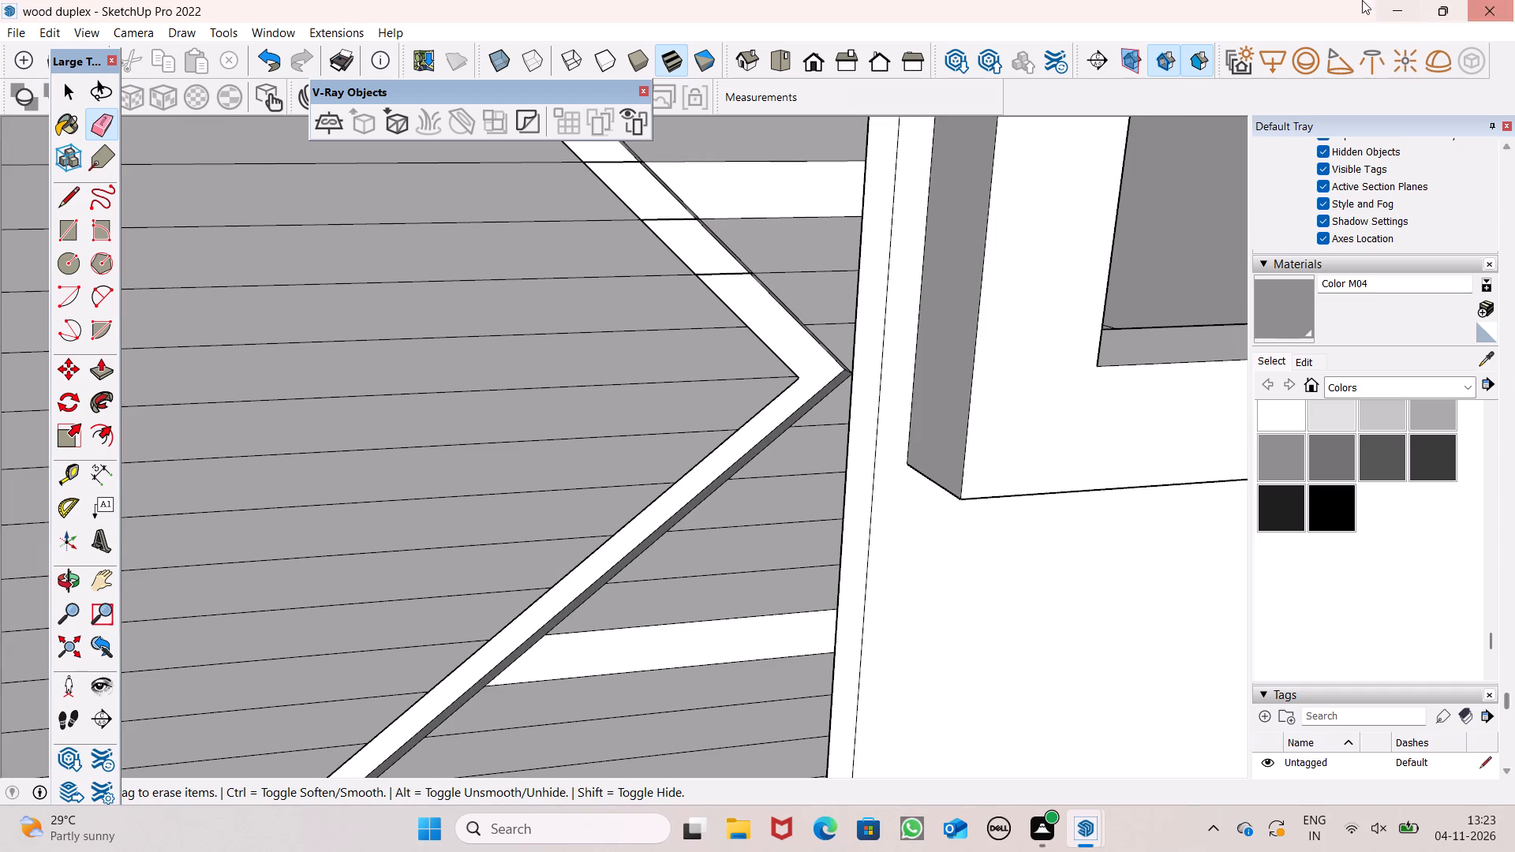
scroll(272, 422, "down", 5)
scroll(365, 352, "up", 6)
left_click_drag(511, 209, 513, 214)
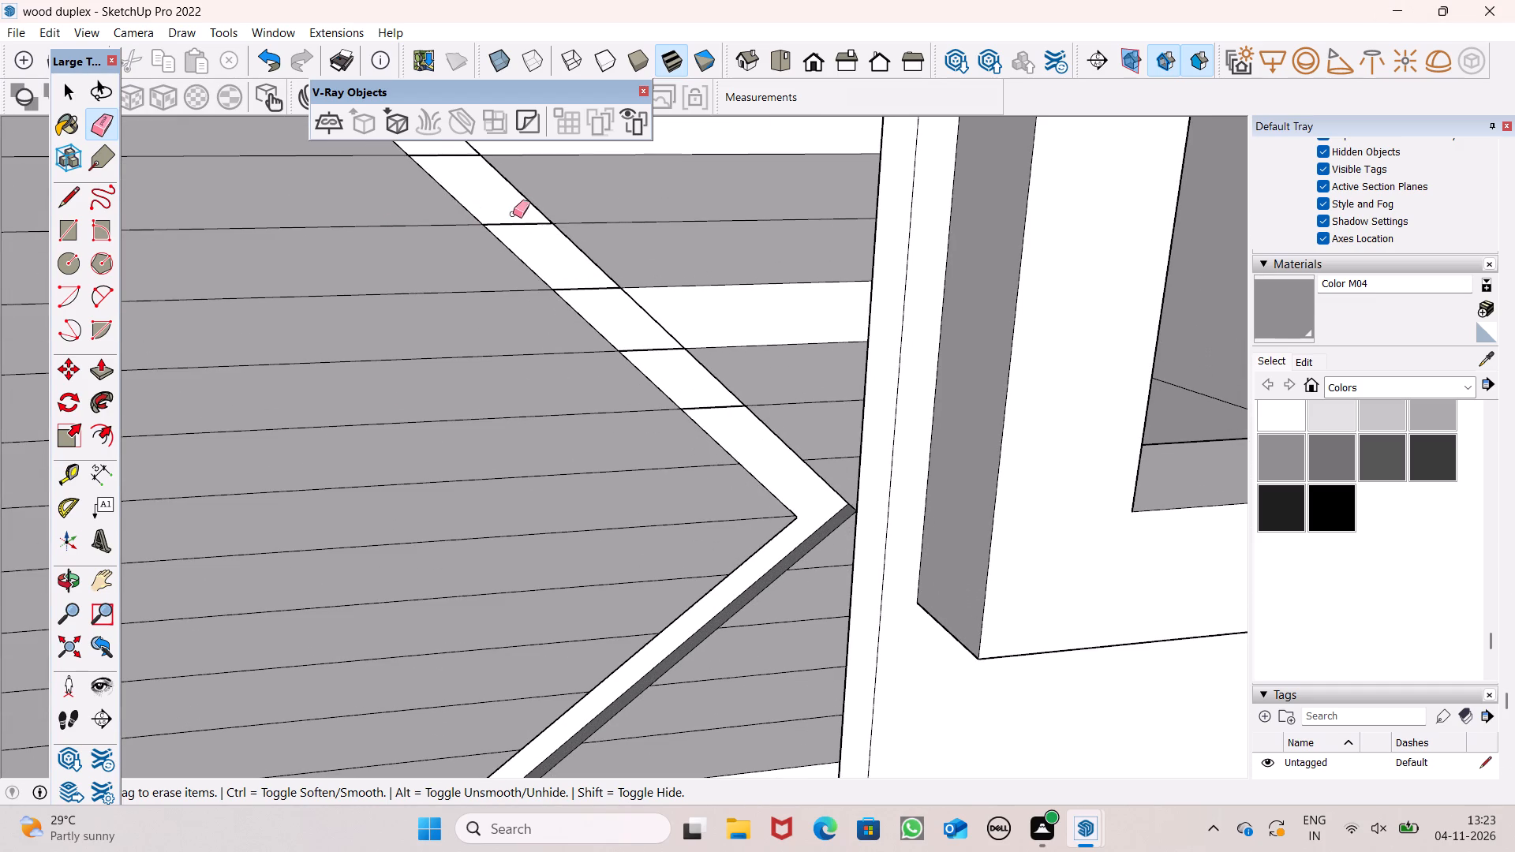
left_click_drag(513, 214, 712, 425)
Erase the remaining line segments crossing that rising diagonal band, up to just below the zigzag corner beside the projecting pillar.
scroll(714, 462, "down", 7)
scroll(361, 226, "up", 6)
left_click_drag(524, 277, 537, 297)
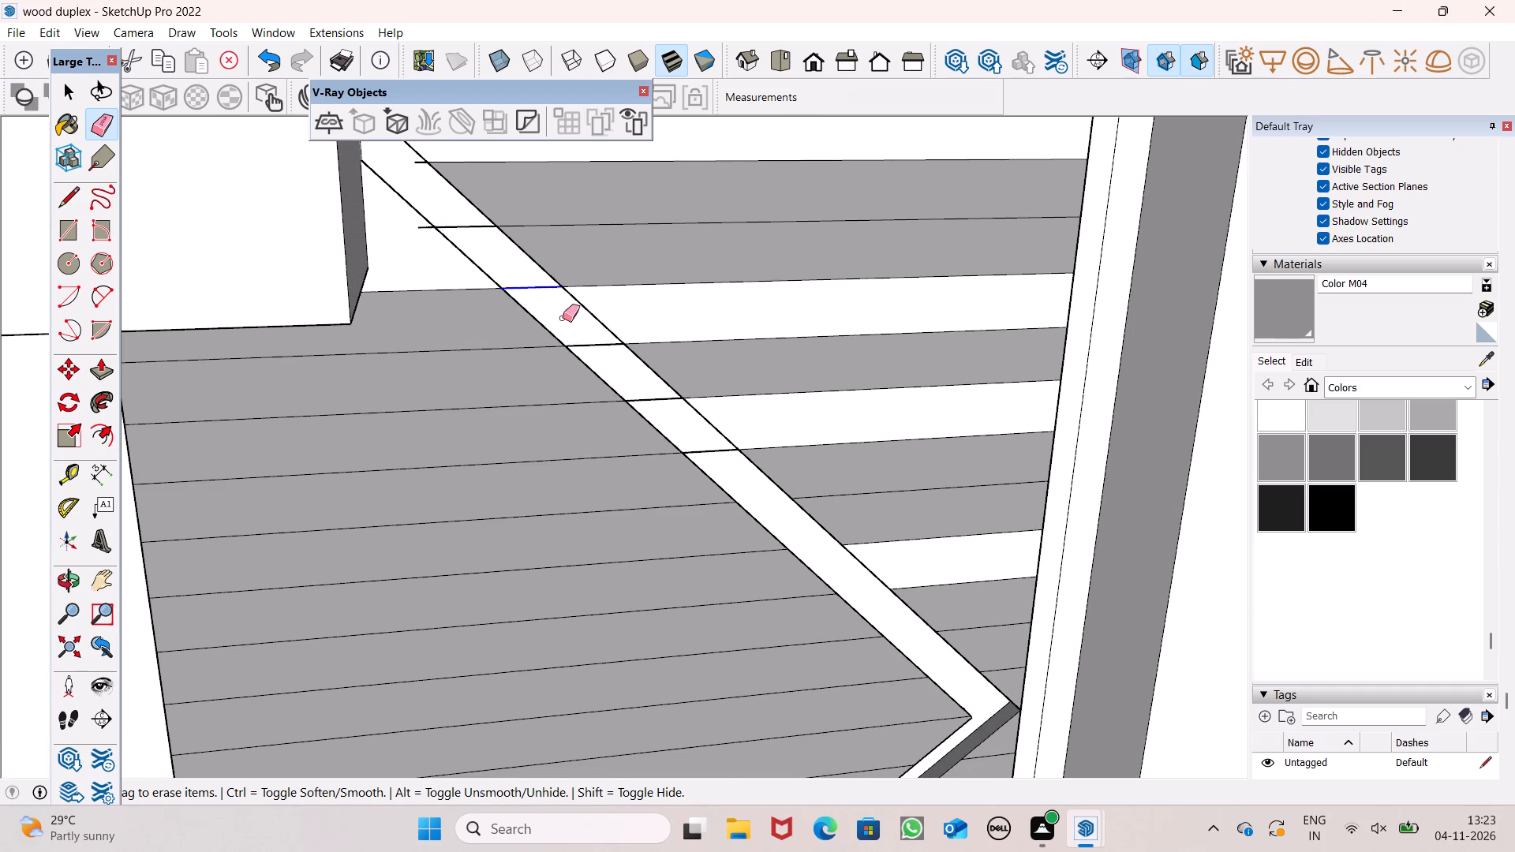
left_click_drag(572, 327, 618, 366)
left_click_drag(645, 388, 668, 413)
left_click_drag(699, 435, 711, 452)
scroll(736, 499, "down", 3)
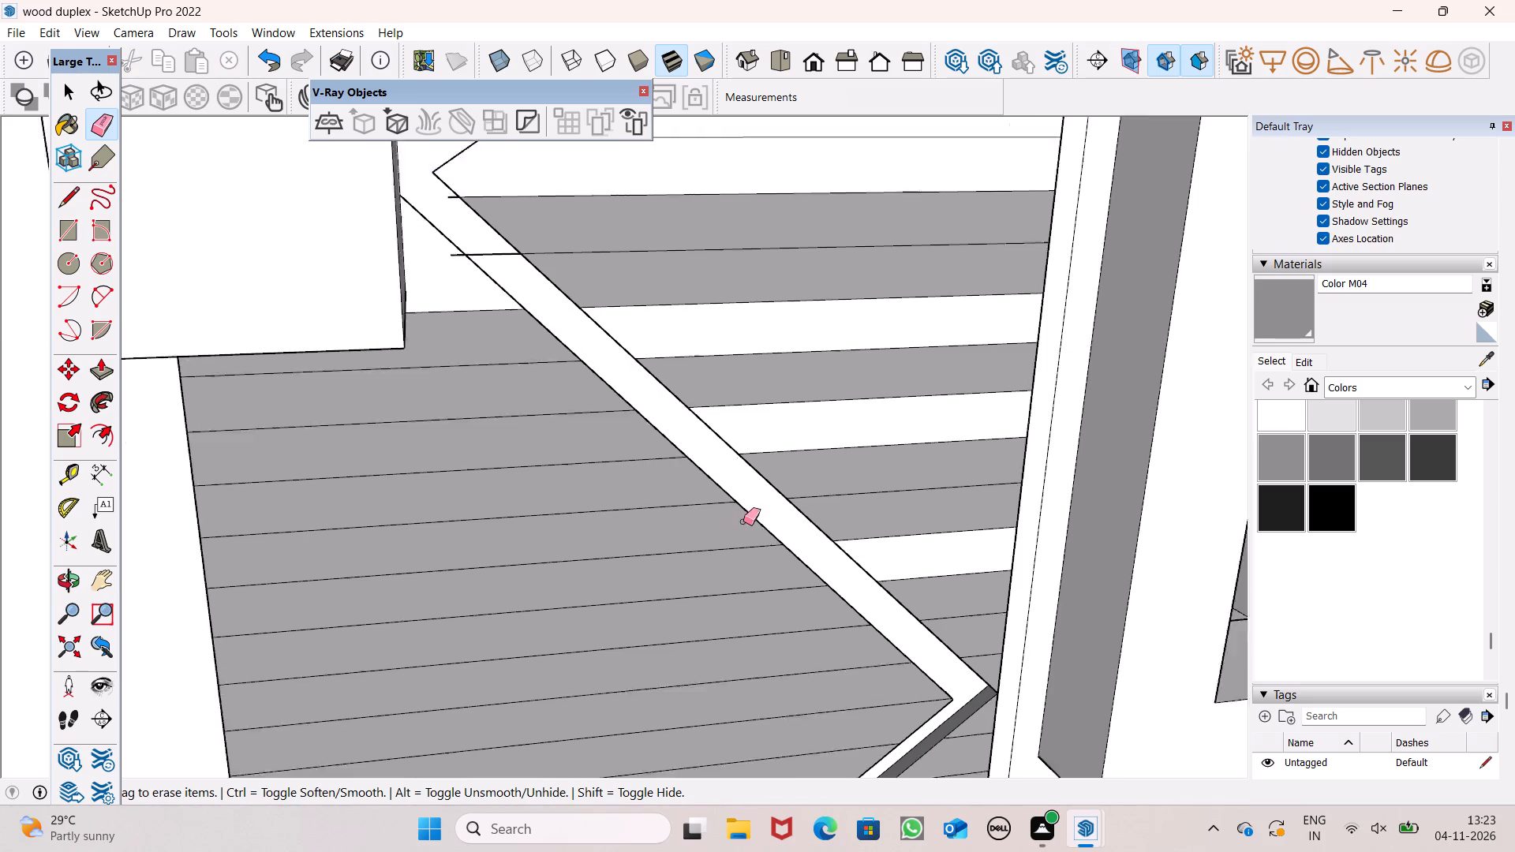
scroll(743, 521, "down", 4)
scroll(627, 349, "up", 7)
left_click_drag(564, 393, 589, 422)
Erase the leftover line stubs around the zigzag corner beside the pillar, including the lowest one crossing the band above it.
scroll(554, 360, "up", 1)
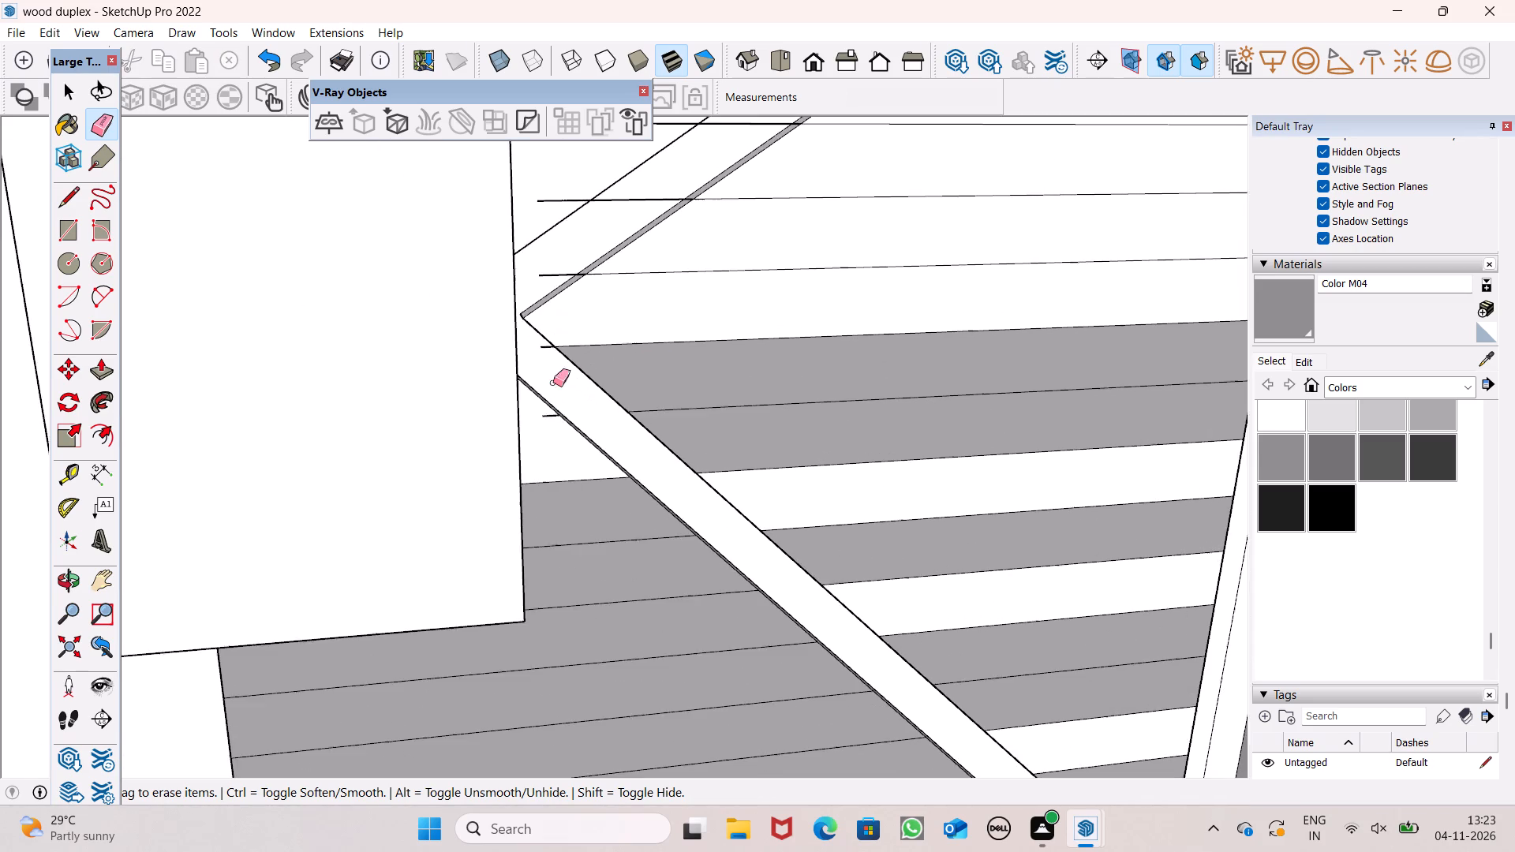
scroll(553, 383, "up", 10)
left_click_drag(541, 399, 543, 415)
scroll(569, 434, "down", 8)
scroll(604, 297, "up", 8)
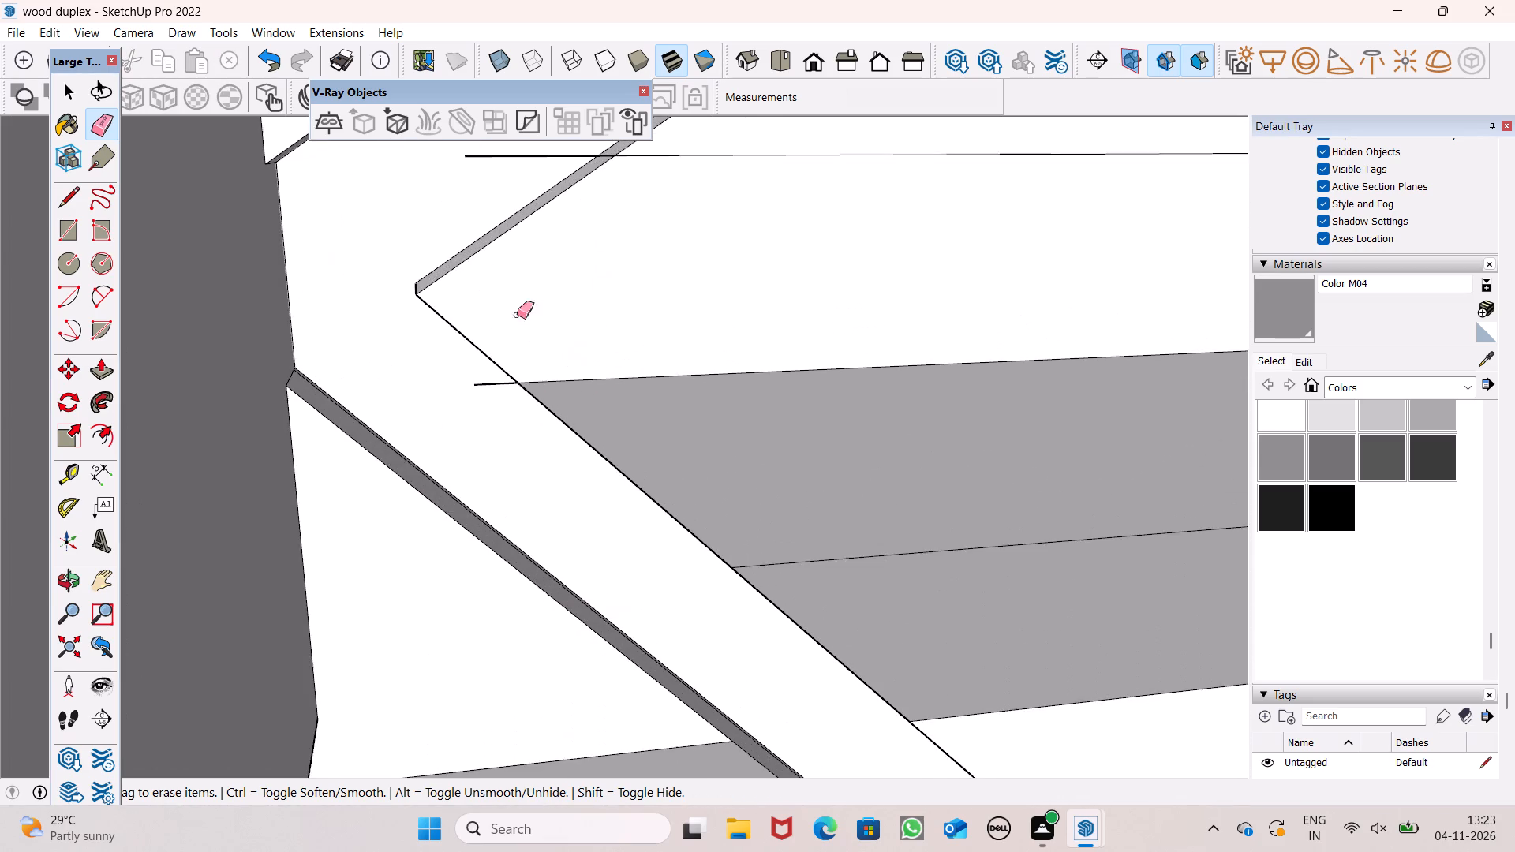
scroll(494, 361, "up", 5)
left_click_drag(485, 383, 487, 410)
scroll(509, 452, "down", 12)
scroll(507, 384, "up", 4)
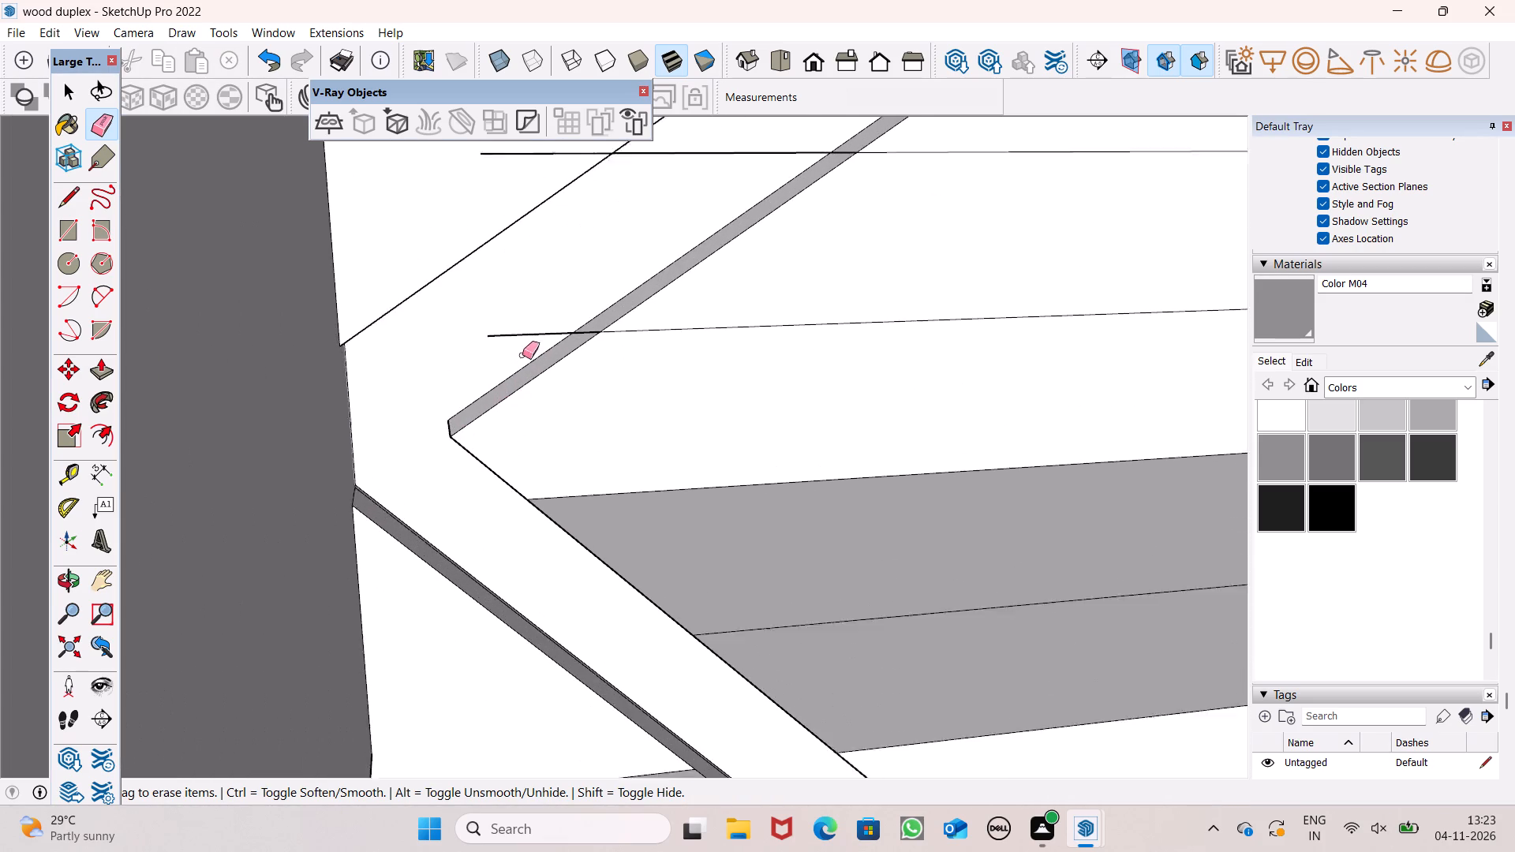
scroll(522, 355, "up", 2)
left_click_drag(523, 327, 519, 340)
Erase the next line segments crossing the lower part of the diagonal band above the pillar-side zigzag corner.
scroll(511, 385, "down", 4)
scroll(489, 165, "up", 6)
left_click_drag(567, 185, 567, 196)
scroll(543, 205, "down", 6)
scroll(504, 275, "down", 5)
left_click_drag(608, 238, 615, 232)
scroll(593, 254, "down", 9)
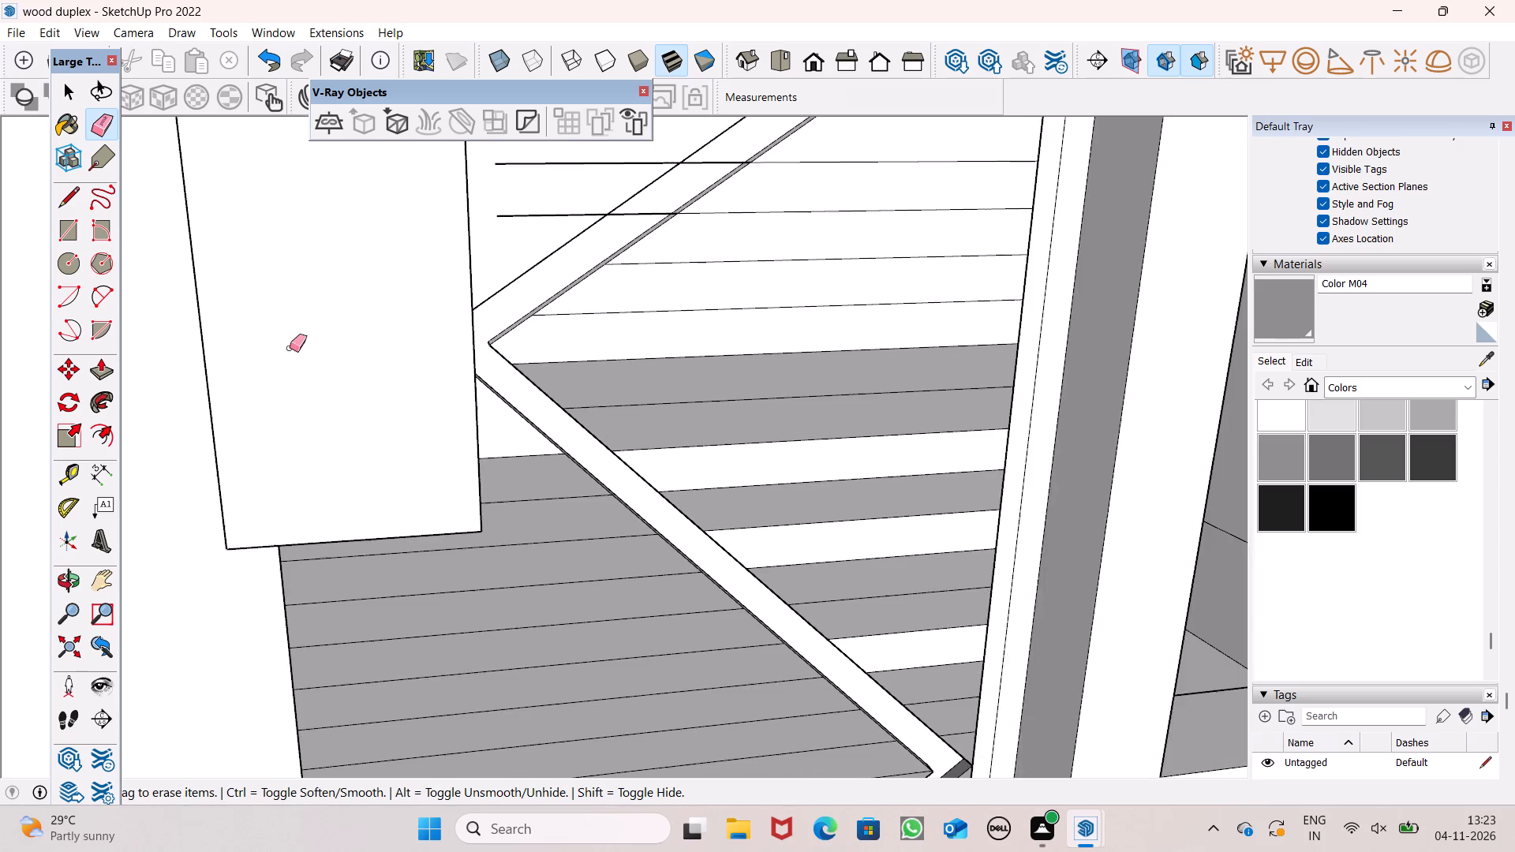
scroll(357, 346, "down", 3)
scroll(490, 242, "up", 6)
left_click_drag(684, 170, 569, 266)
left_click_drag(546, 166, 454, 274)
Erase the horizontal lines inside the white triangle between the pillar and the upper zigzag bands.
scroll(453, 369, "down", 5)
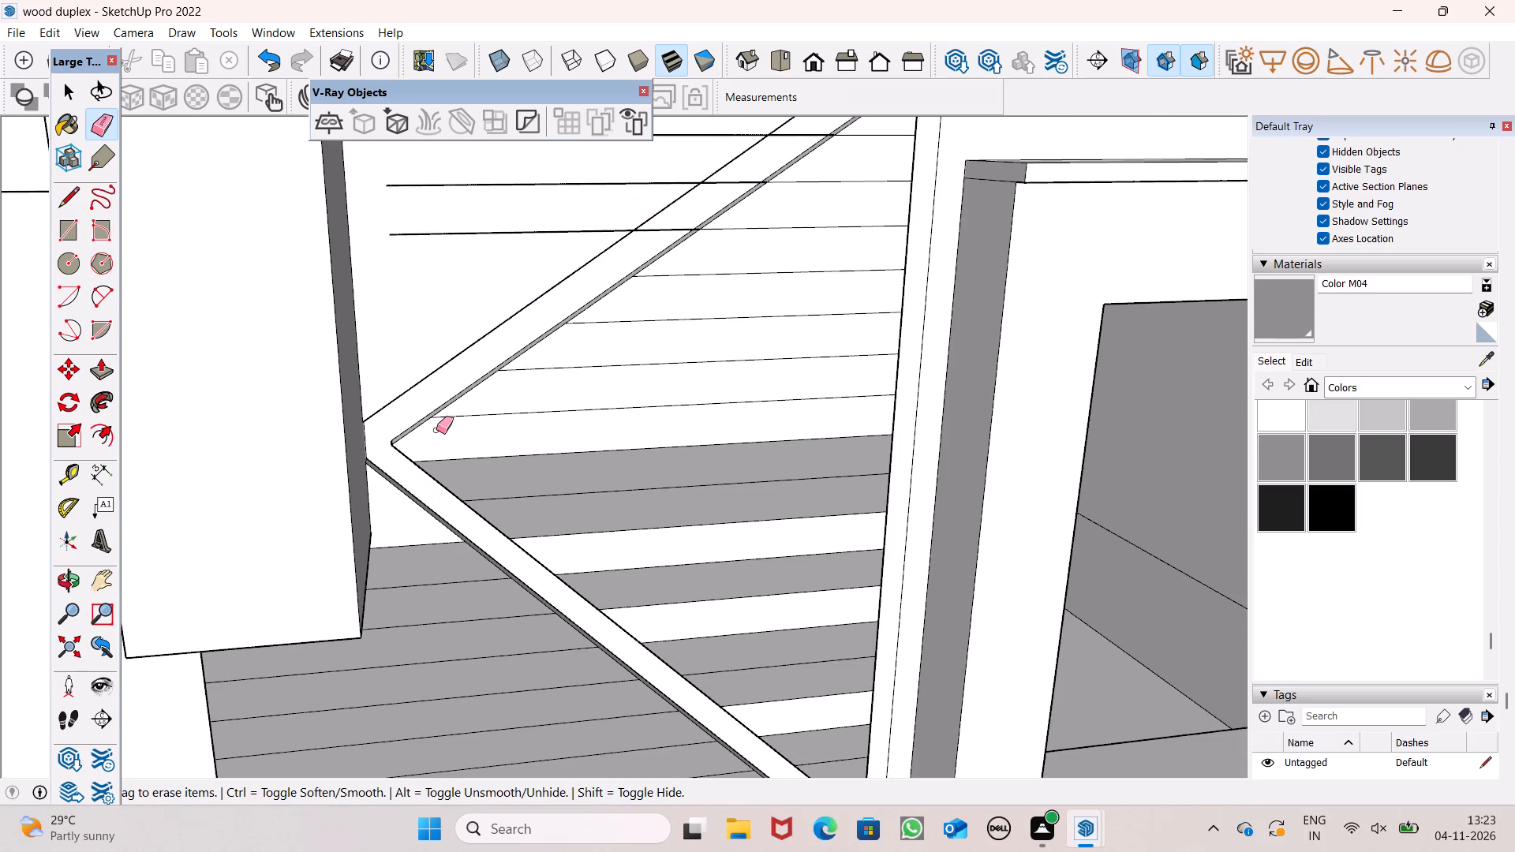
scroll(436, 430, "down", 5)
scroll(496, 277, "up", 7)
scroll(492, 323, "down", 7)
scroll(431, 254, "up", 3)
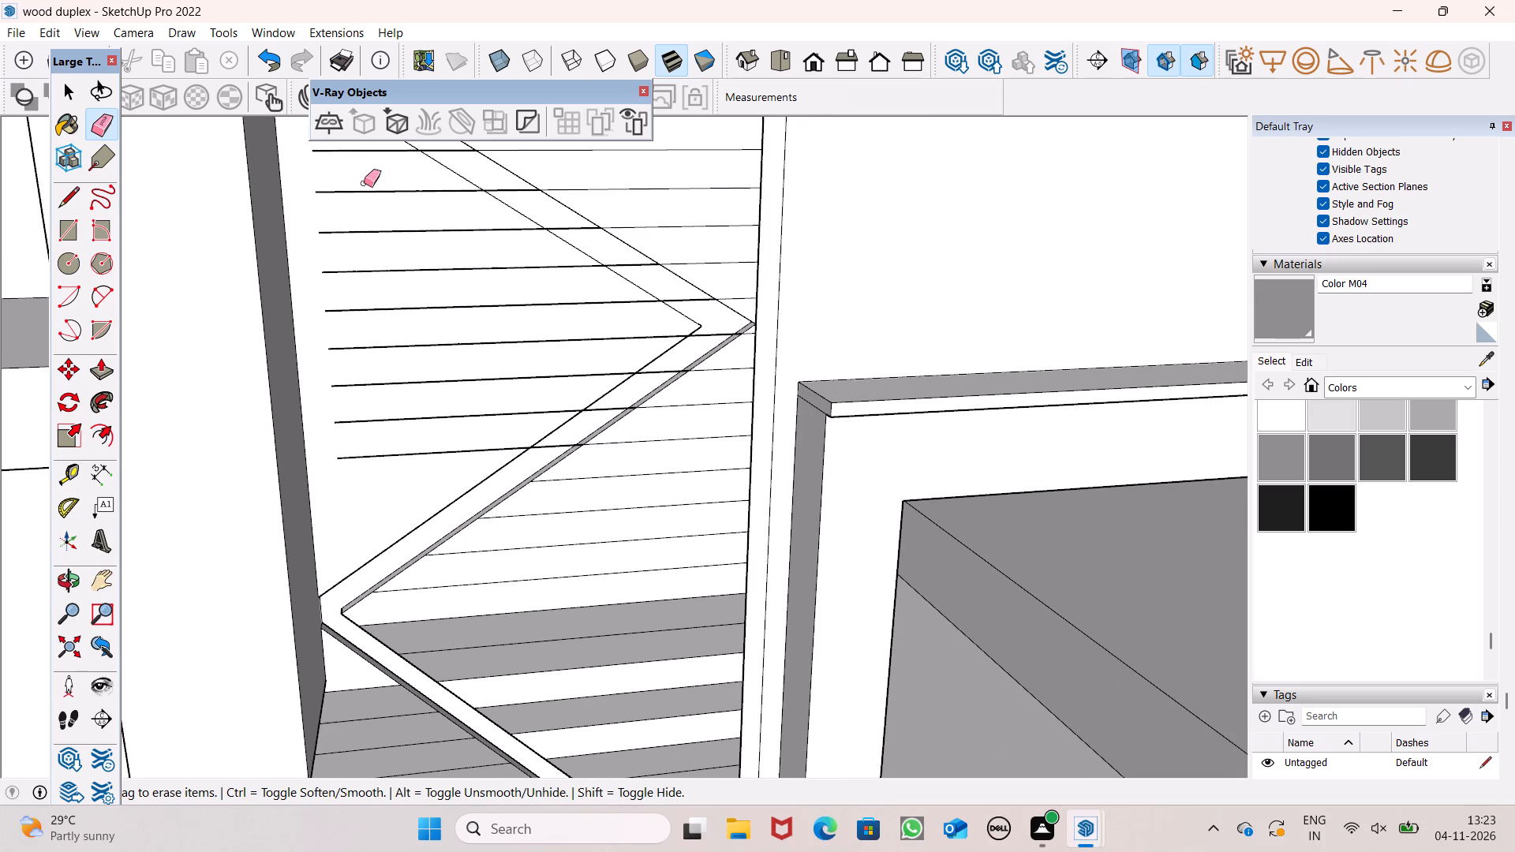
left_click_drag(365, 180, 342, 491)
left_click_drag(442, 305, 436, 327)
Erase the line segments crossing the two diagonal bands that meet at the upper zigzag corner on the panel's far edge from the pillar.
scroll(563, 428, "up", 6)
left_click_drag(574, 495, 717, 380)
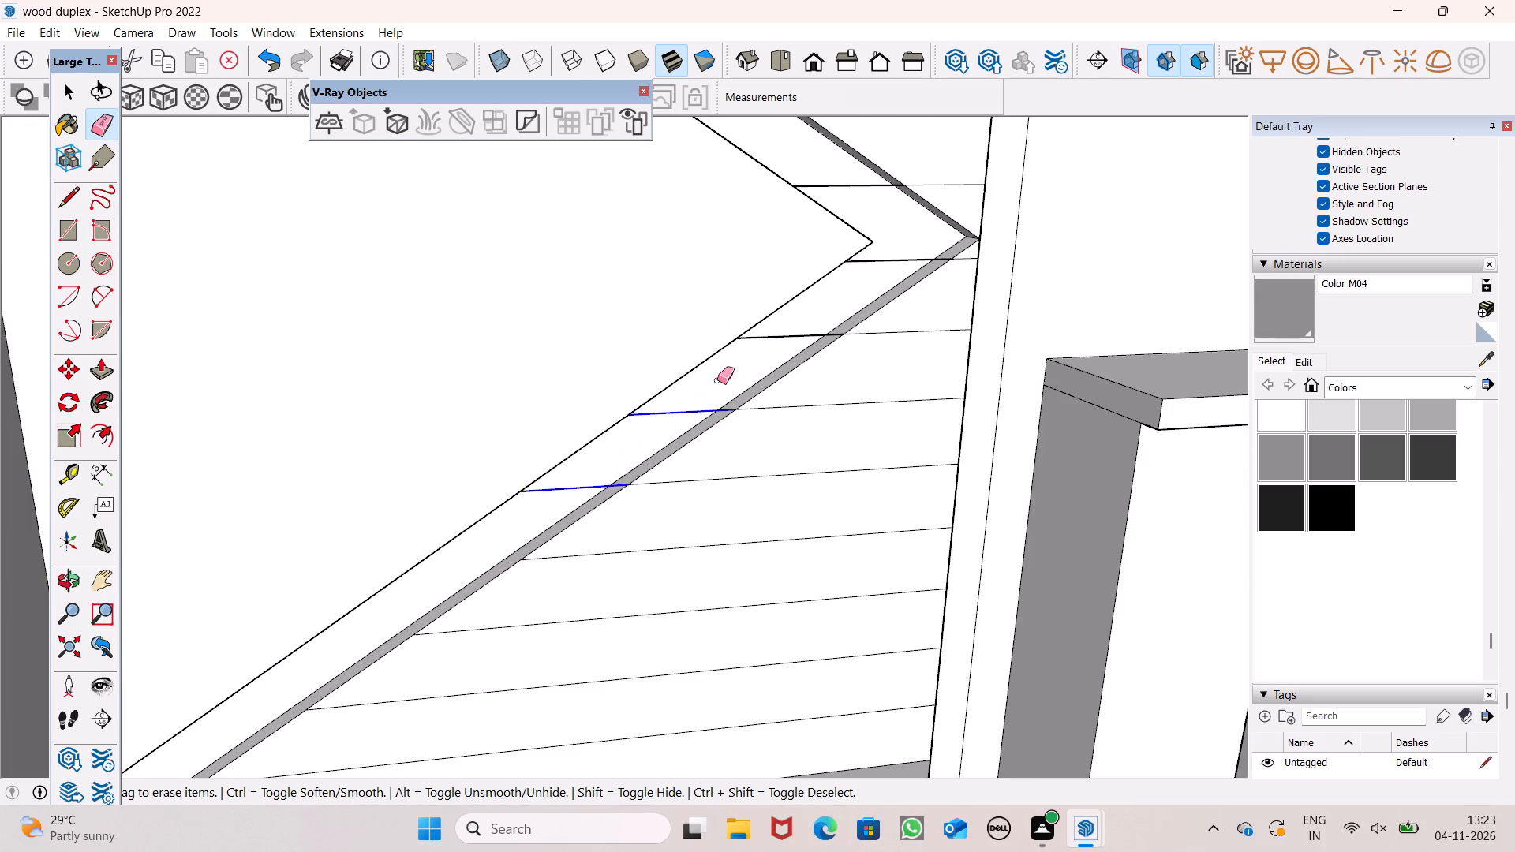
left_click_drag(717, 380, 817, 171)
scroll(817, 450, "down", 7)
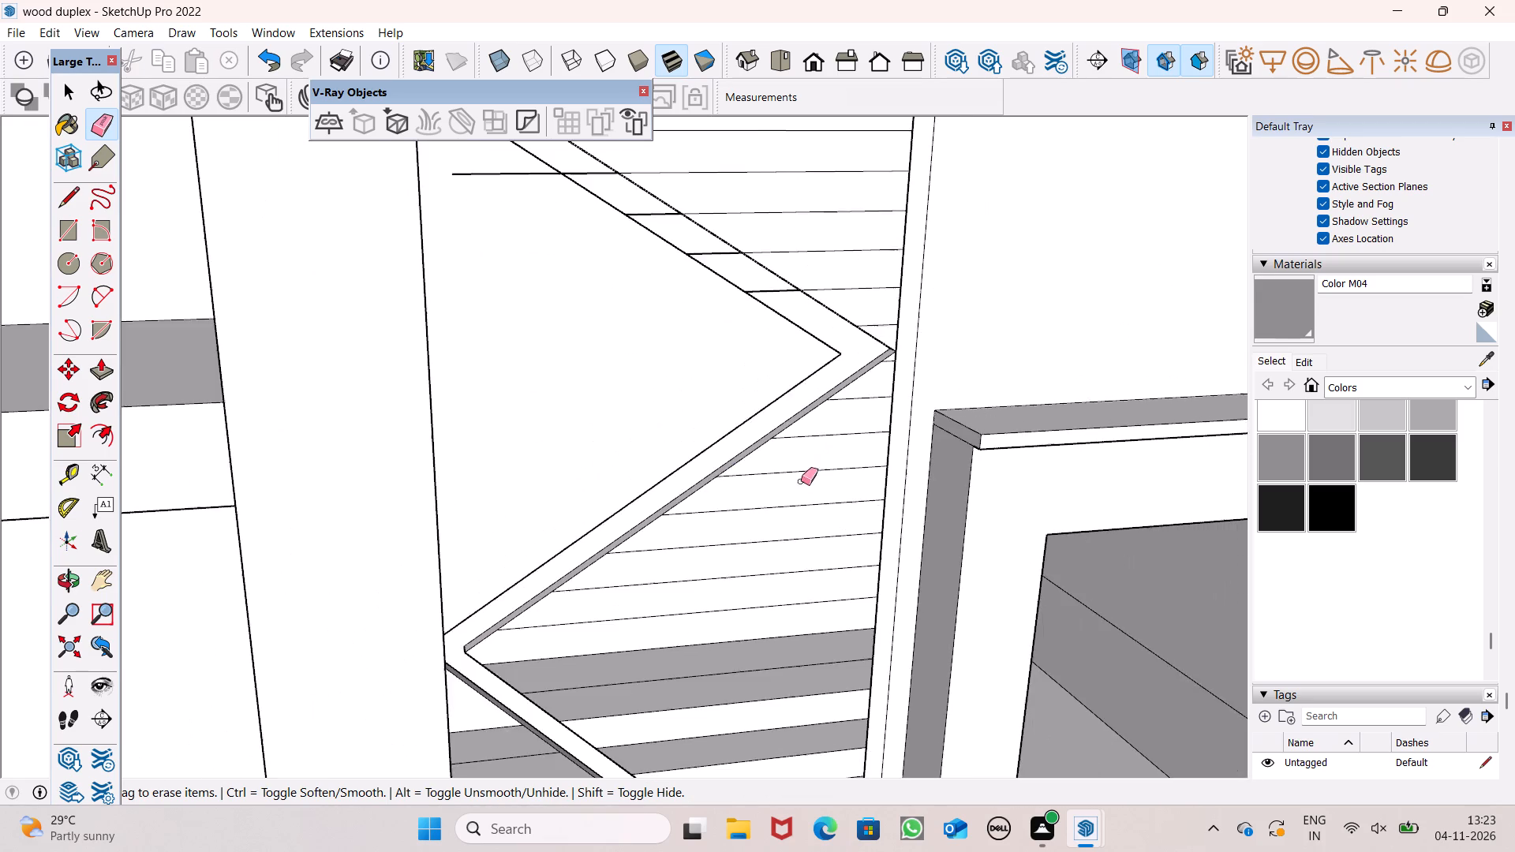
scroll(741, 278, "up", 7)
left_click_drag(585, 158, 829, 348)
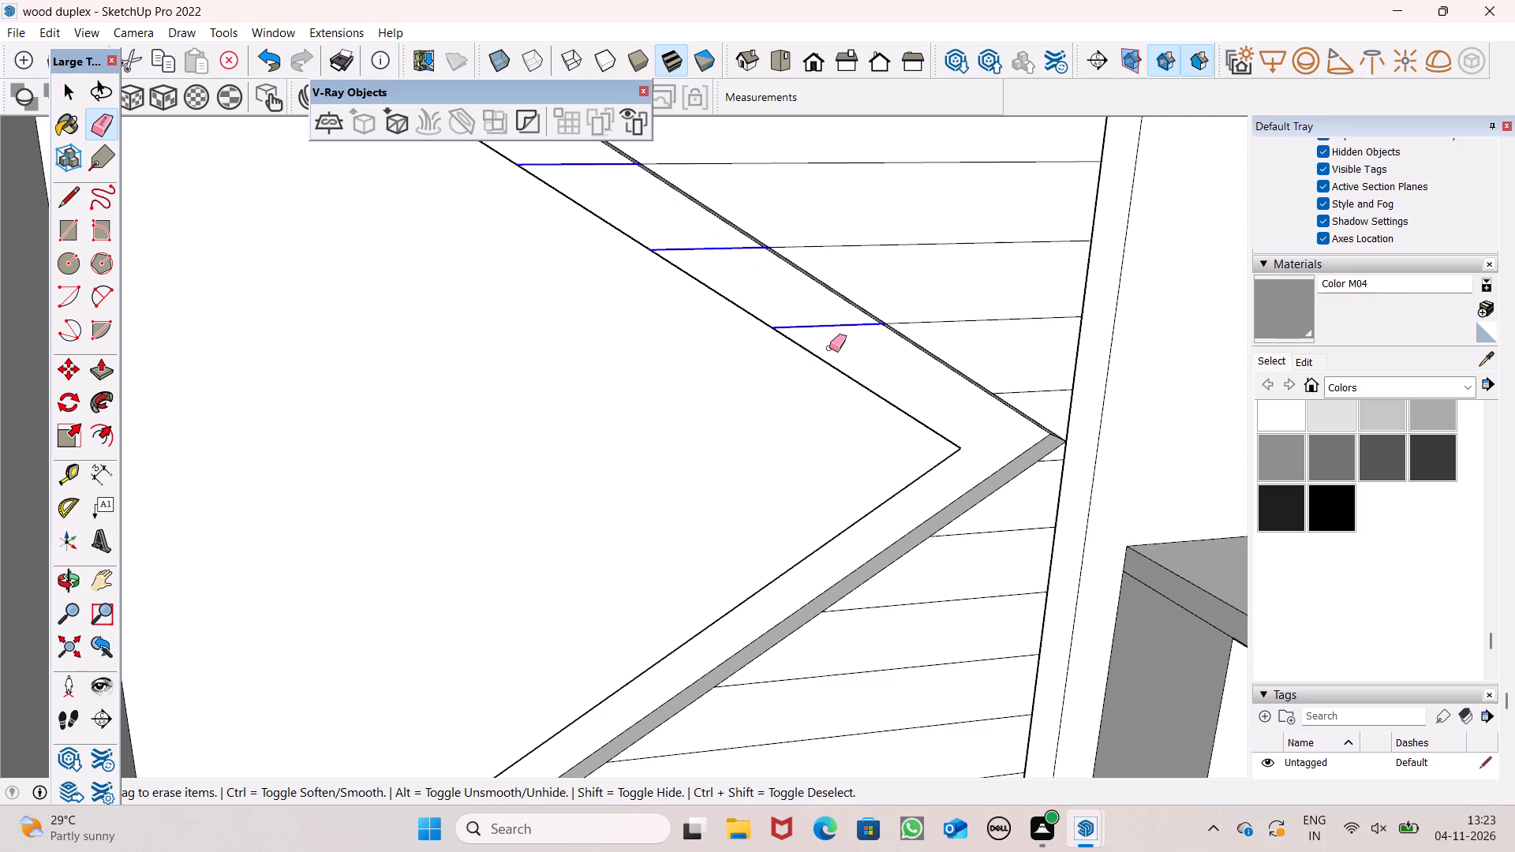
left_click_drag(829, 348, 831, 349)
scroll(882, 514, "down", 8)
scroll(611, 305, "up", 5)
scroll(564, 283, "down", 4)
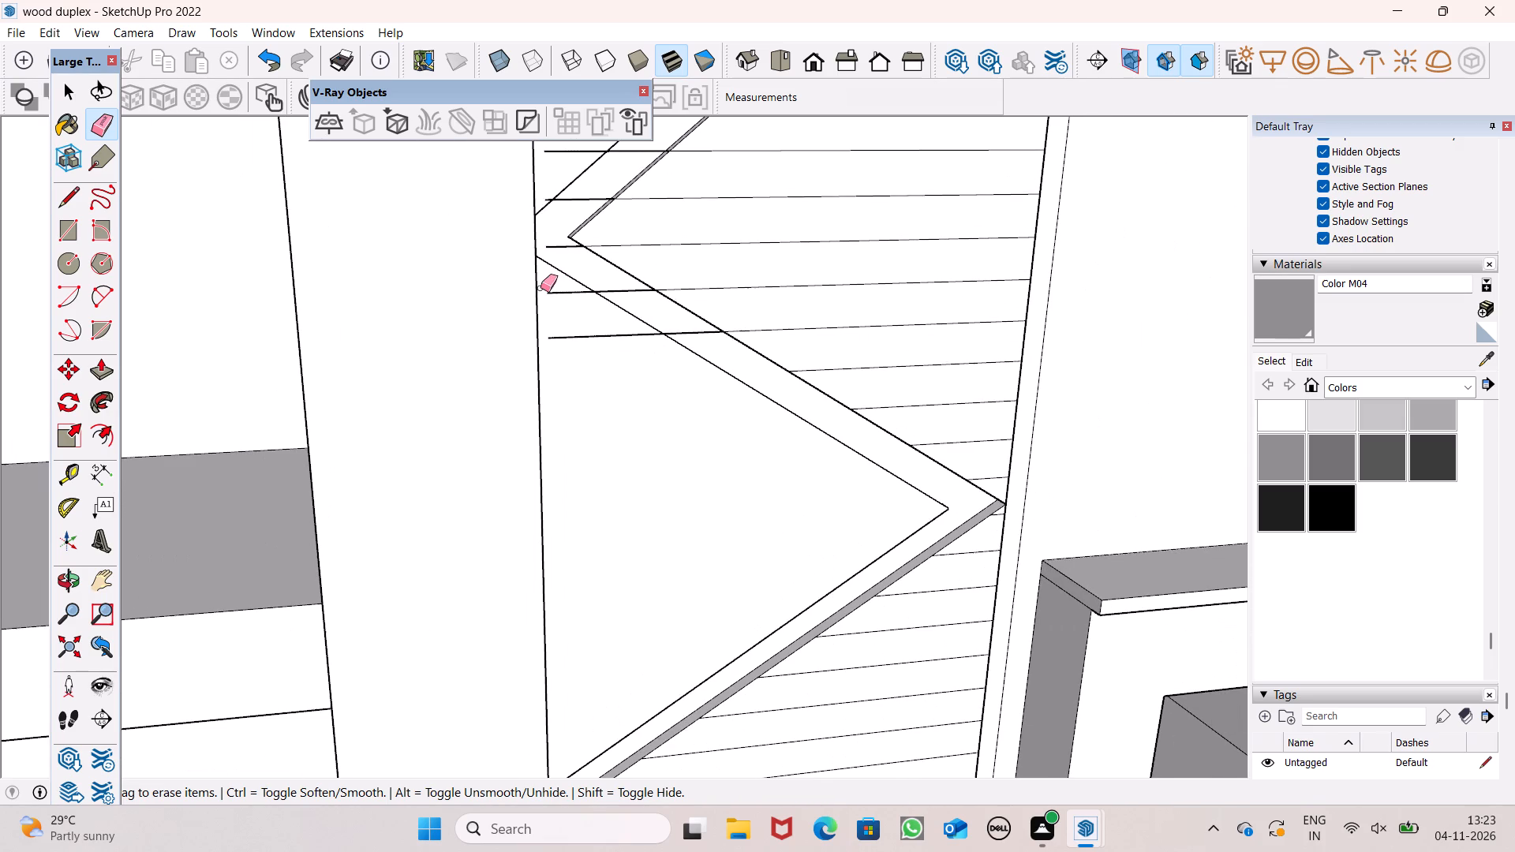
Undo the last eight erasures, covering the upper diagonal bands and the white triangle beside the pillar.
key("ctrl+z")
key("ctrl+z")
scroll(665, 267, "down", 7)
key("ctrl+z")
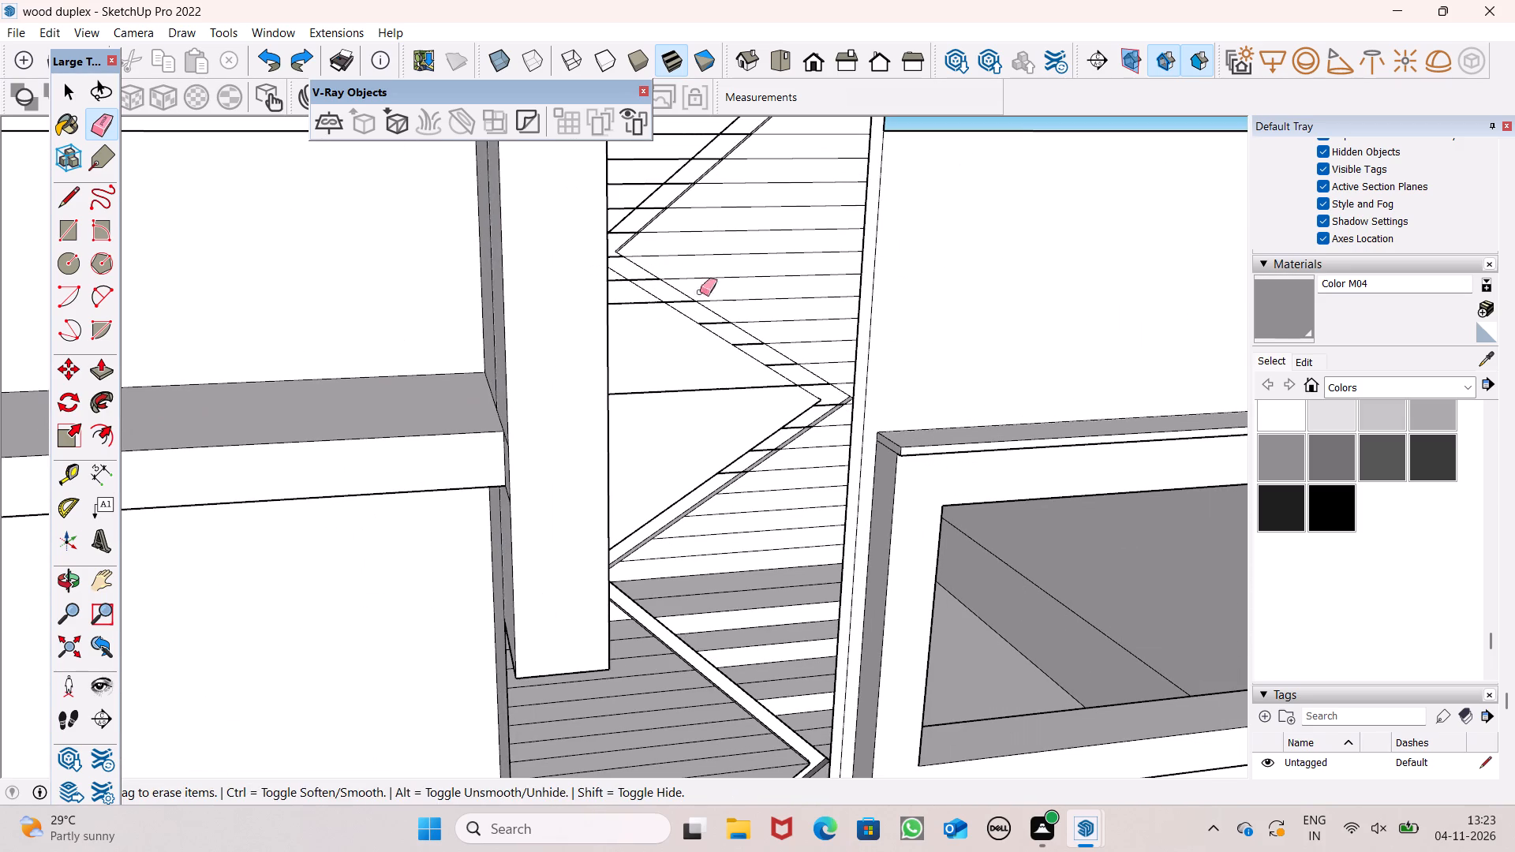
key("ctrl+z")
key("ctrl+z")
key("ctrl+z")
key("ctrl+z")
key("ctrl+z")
Extend the six lowest short lines above the pillar-side zigzag corner to the pillar's edge with segments about 4 3/16" long.
scroll(720, 285, "down", 4)
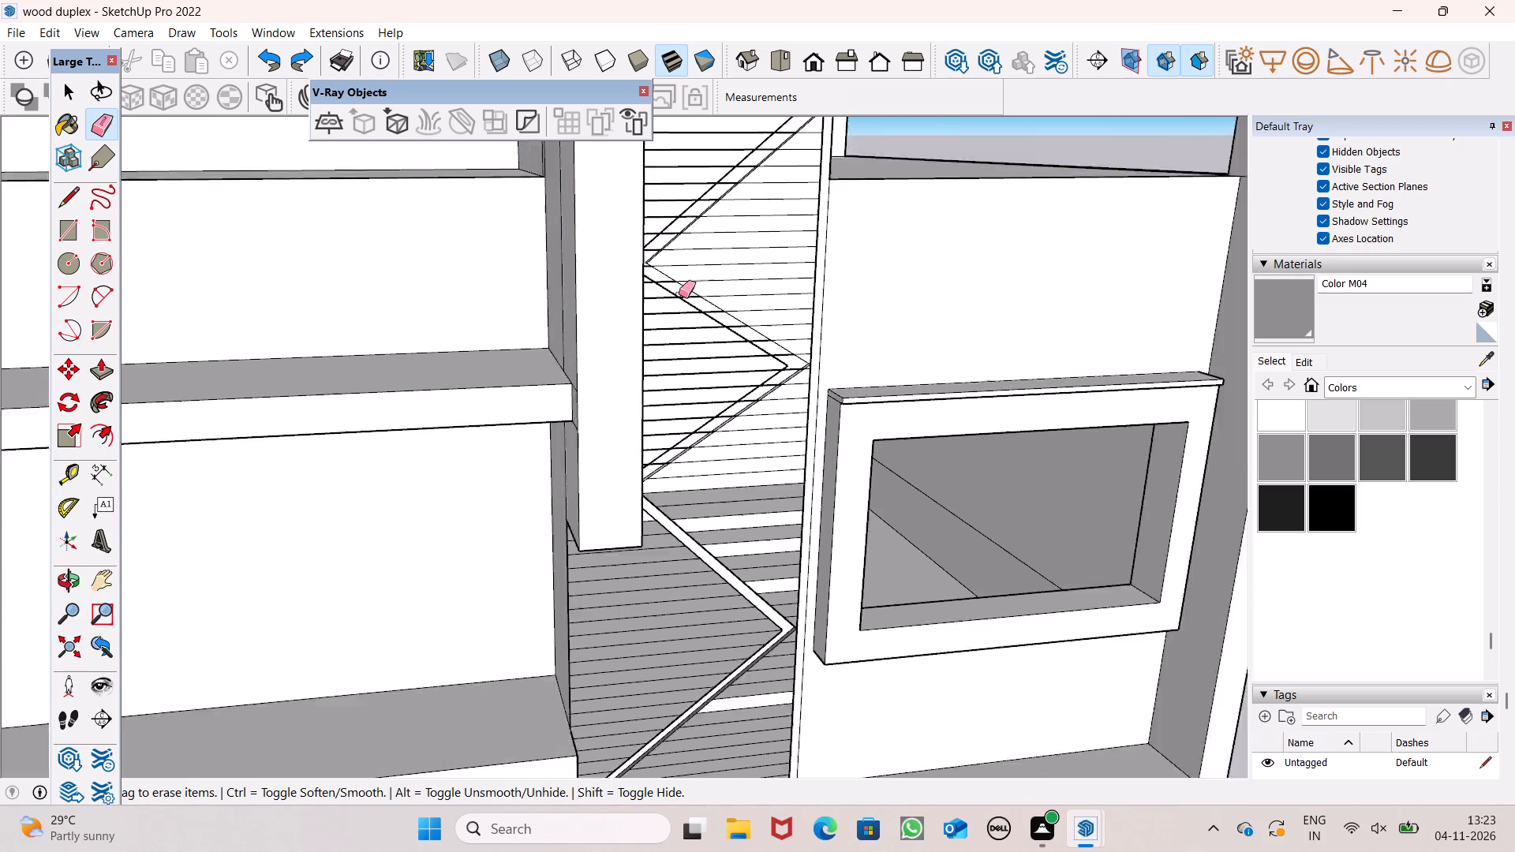
scroll(679, 294, "down", 3)
middle_click_drag(713, 444, 501, 377)
key("space")
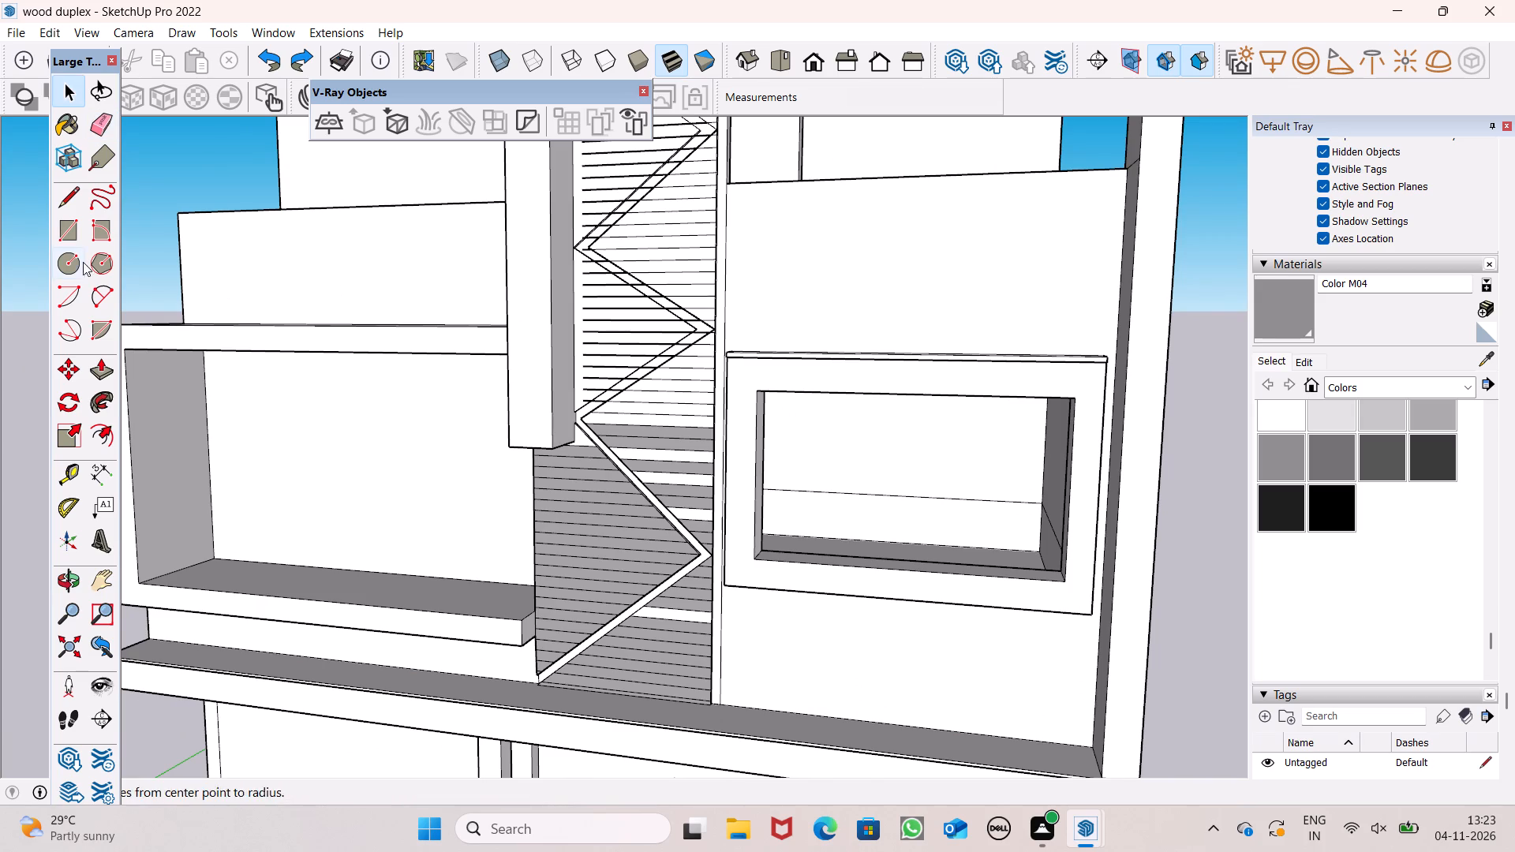
left_click(65, 208)
scroll(389, 342, "up", 6)
scroll(731, 437, "up", 6)
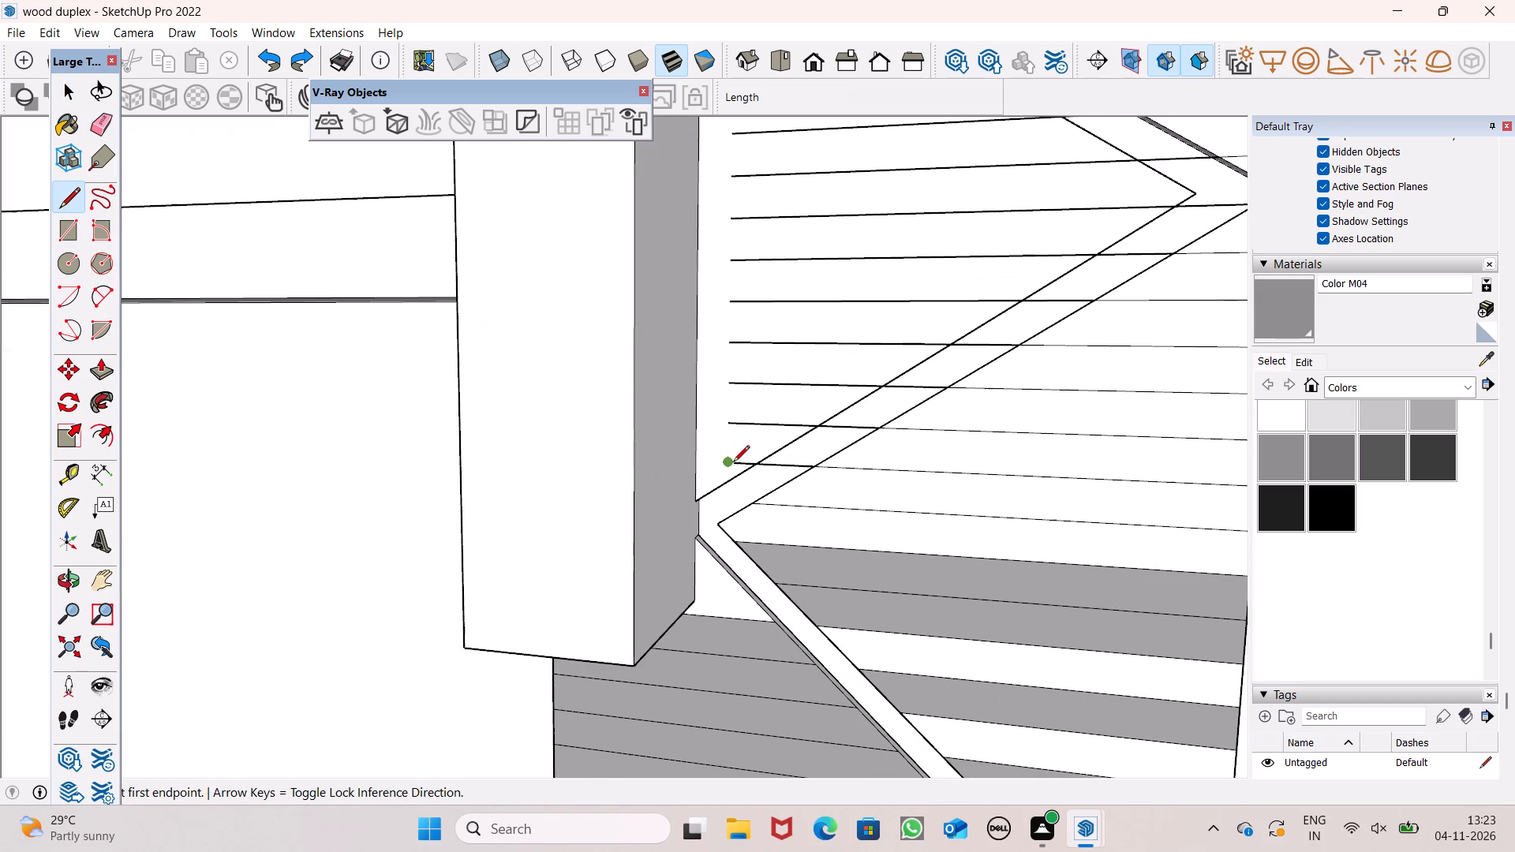
left_click(733, 463)
left_click(699, 460)
left_click(725, 423)
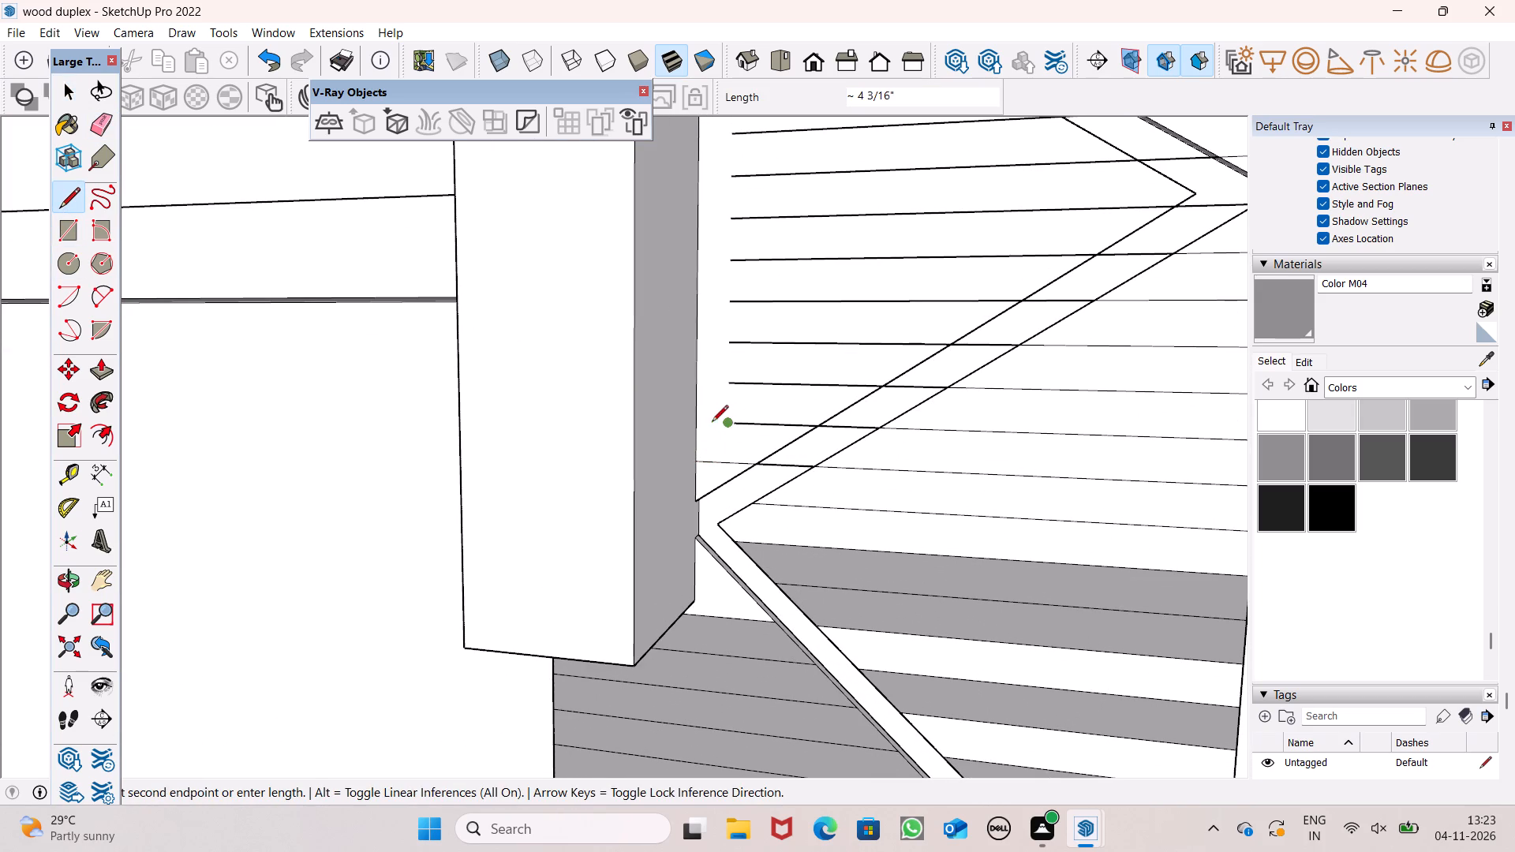
left_click(695, 420)
left_click(730, 383)
left_click(693, 386)
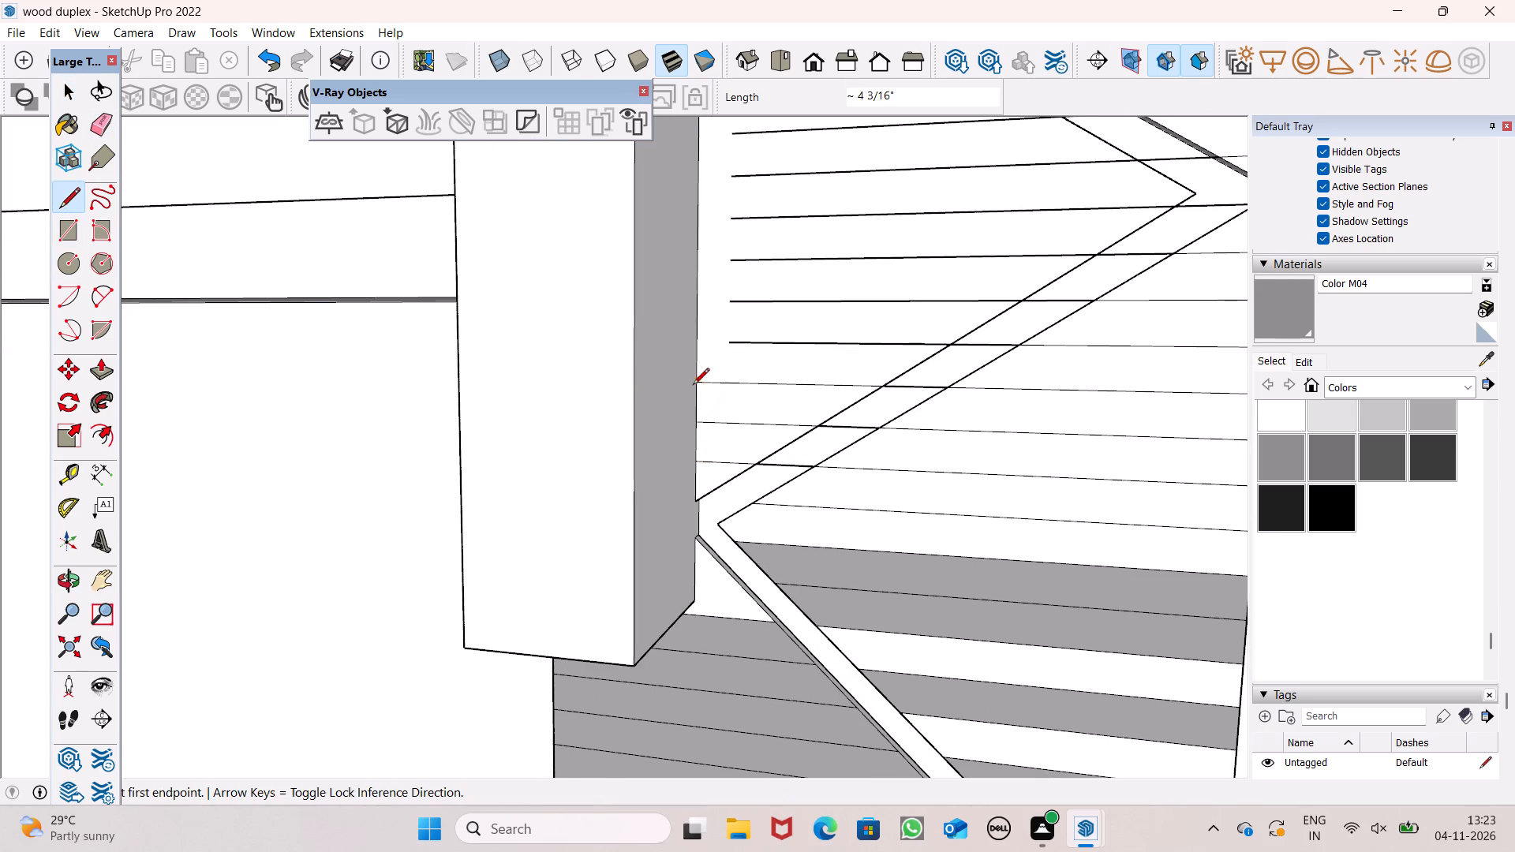
left_click(736, 345)
left_click(694, 353)
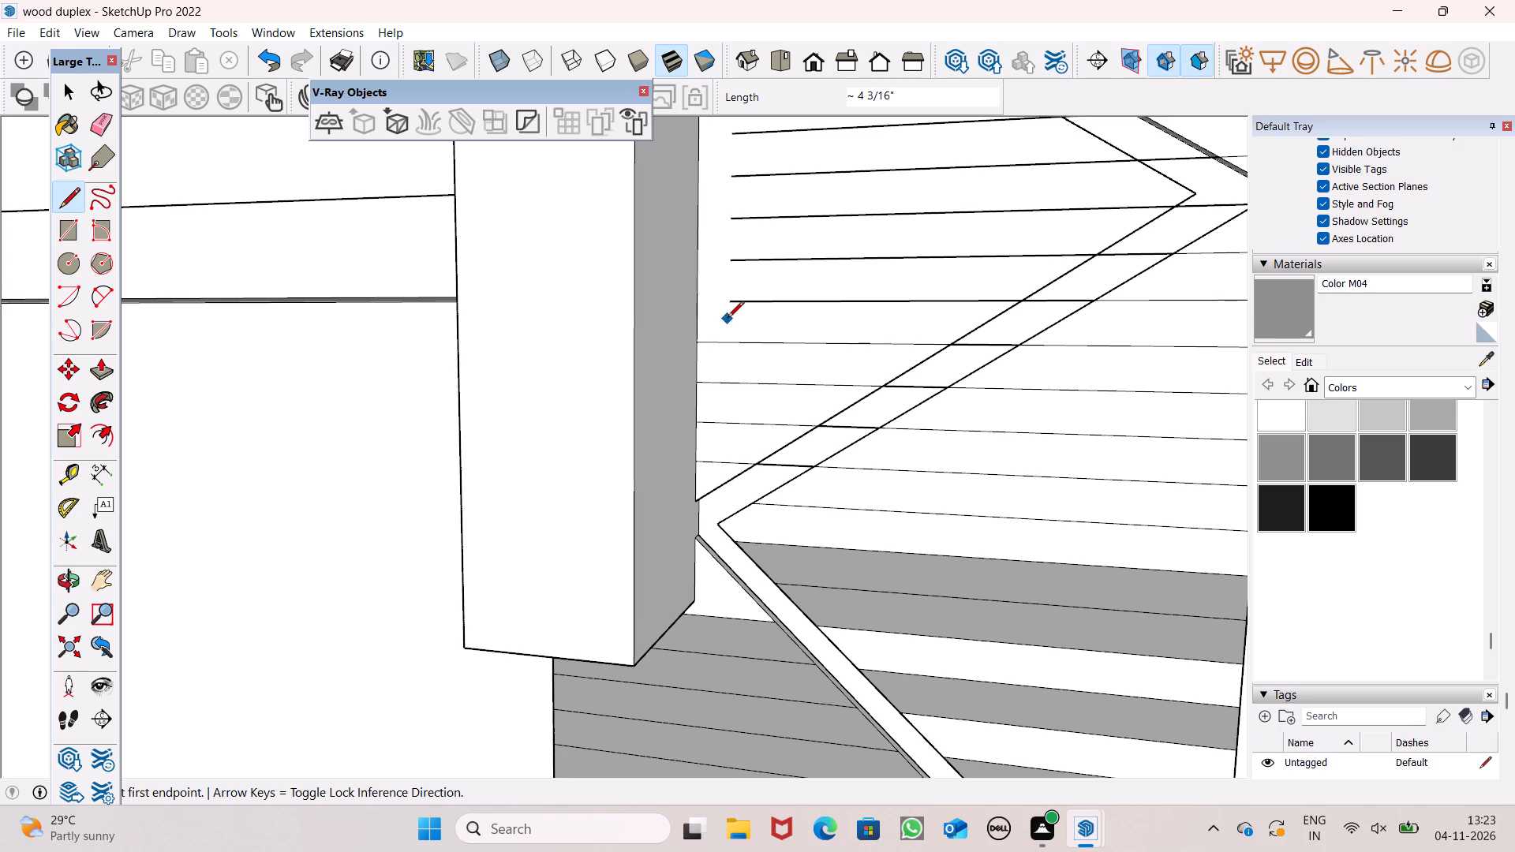
left_click(728, 307)
left_click(693, 305)
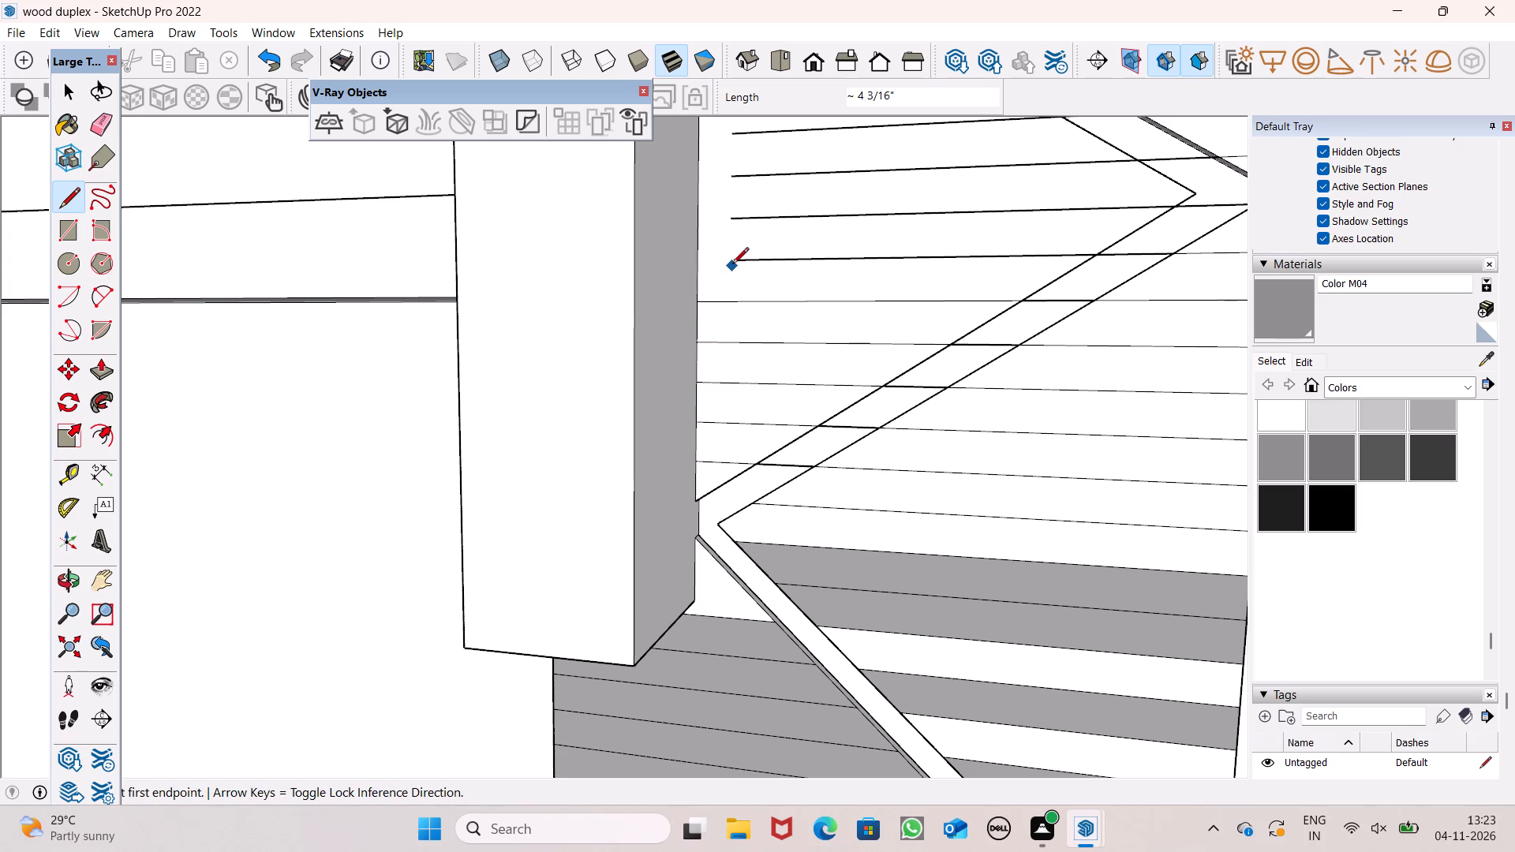
left_click(732, 265)
left_click(700, 260)
Extend the next five short horizontal lines up the panel to the pillar's edge with segments about 4 3/16" long.
scroll(697, 449, "down", 8)
scroll(746, 238, "up", 7)
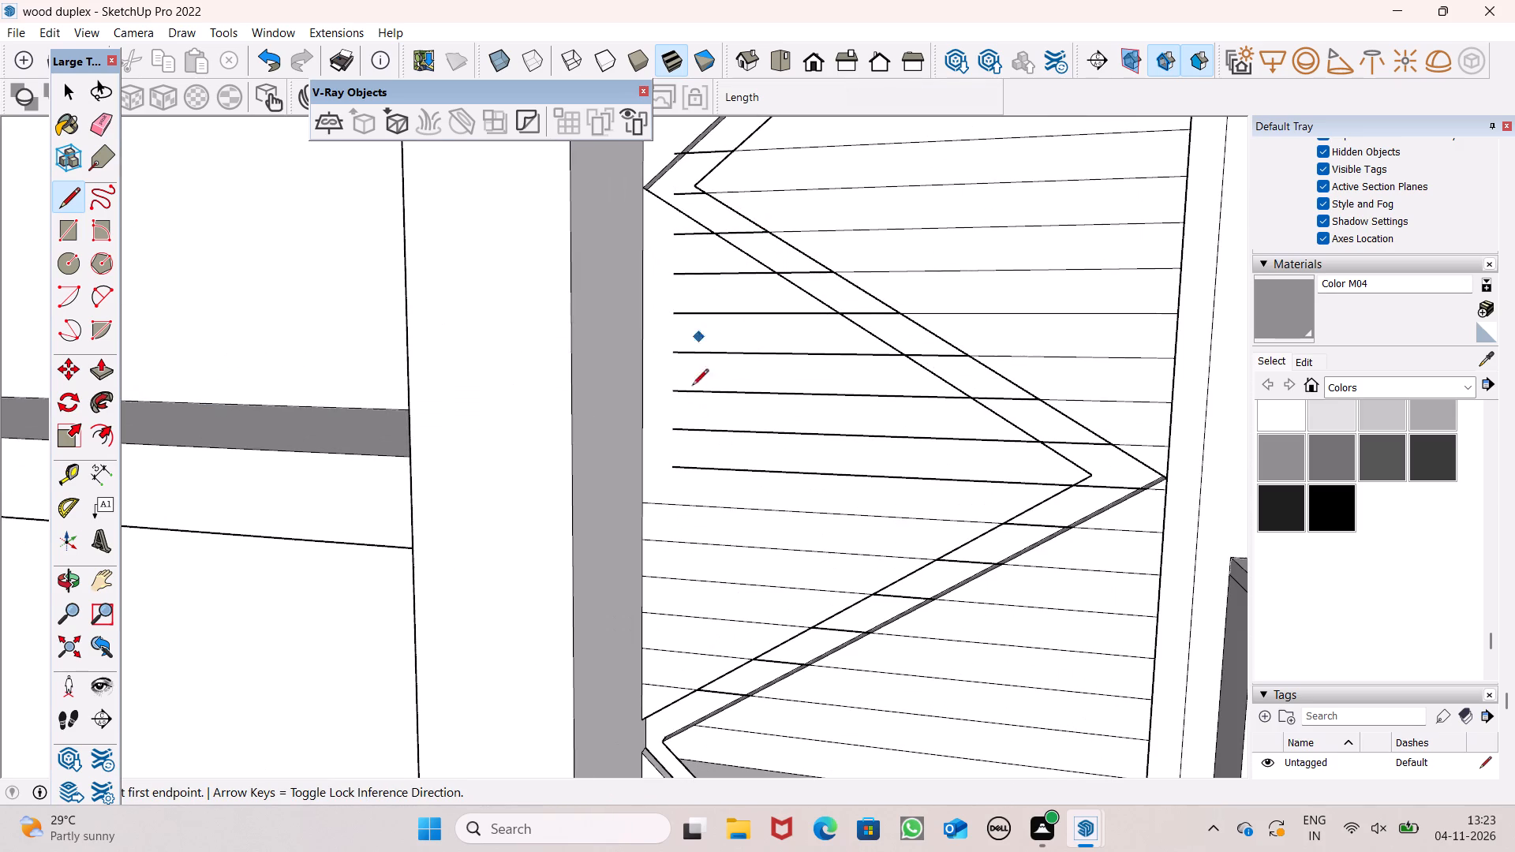
left_click(673, 425)
left_click(651, 419)
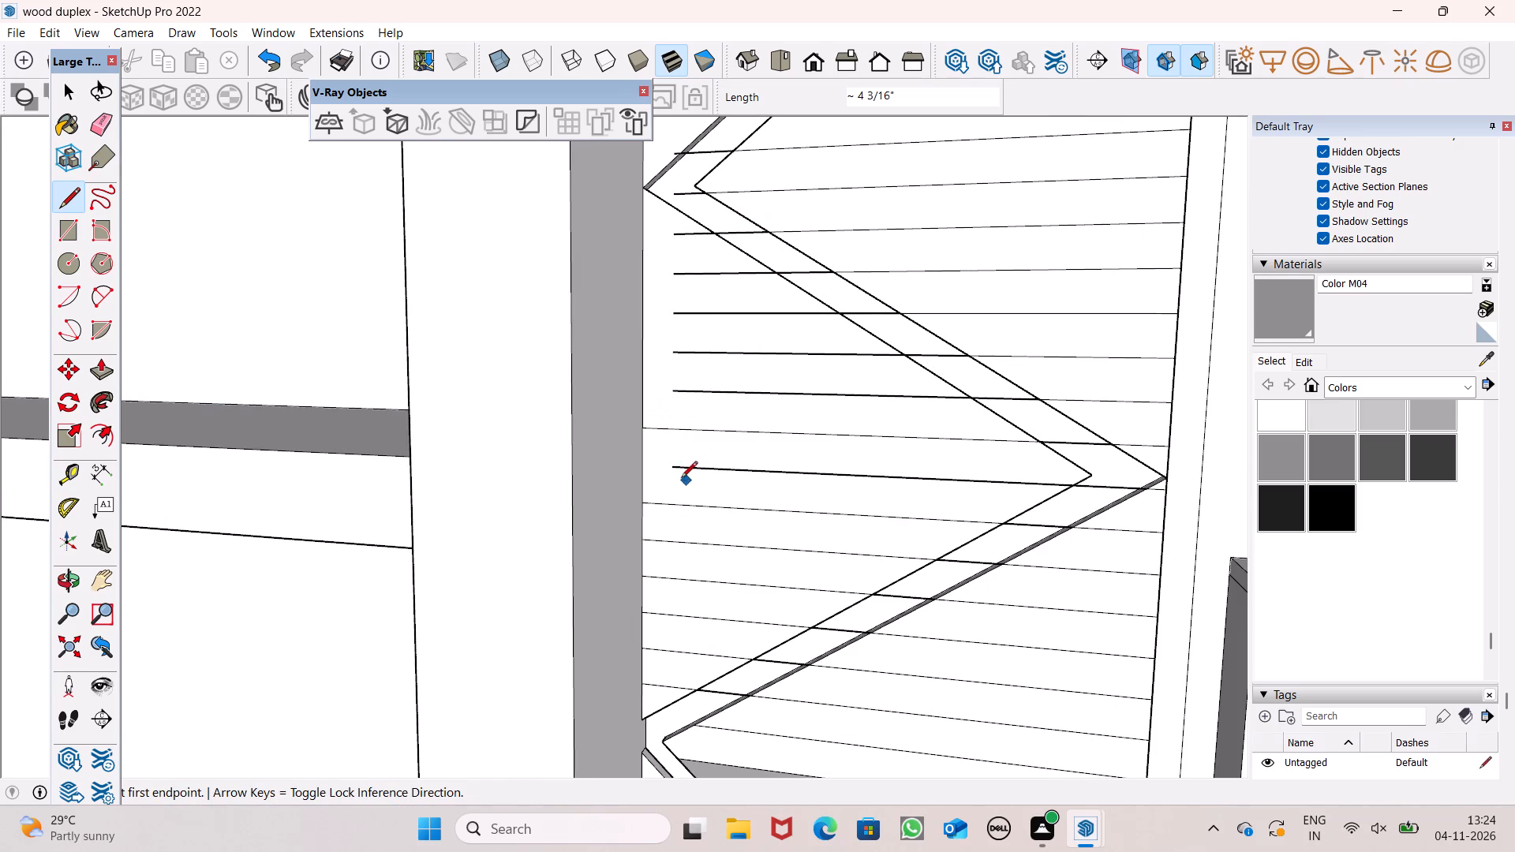
left_click(677, 467)
left_click(645, 465)
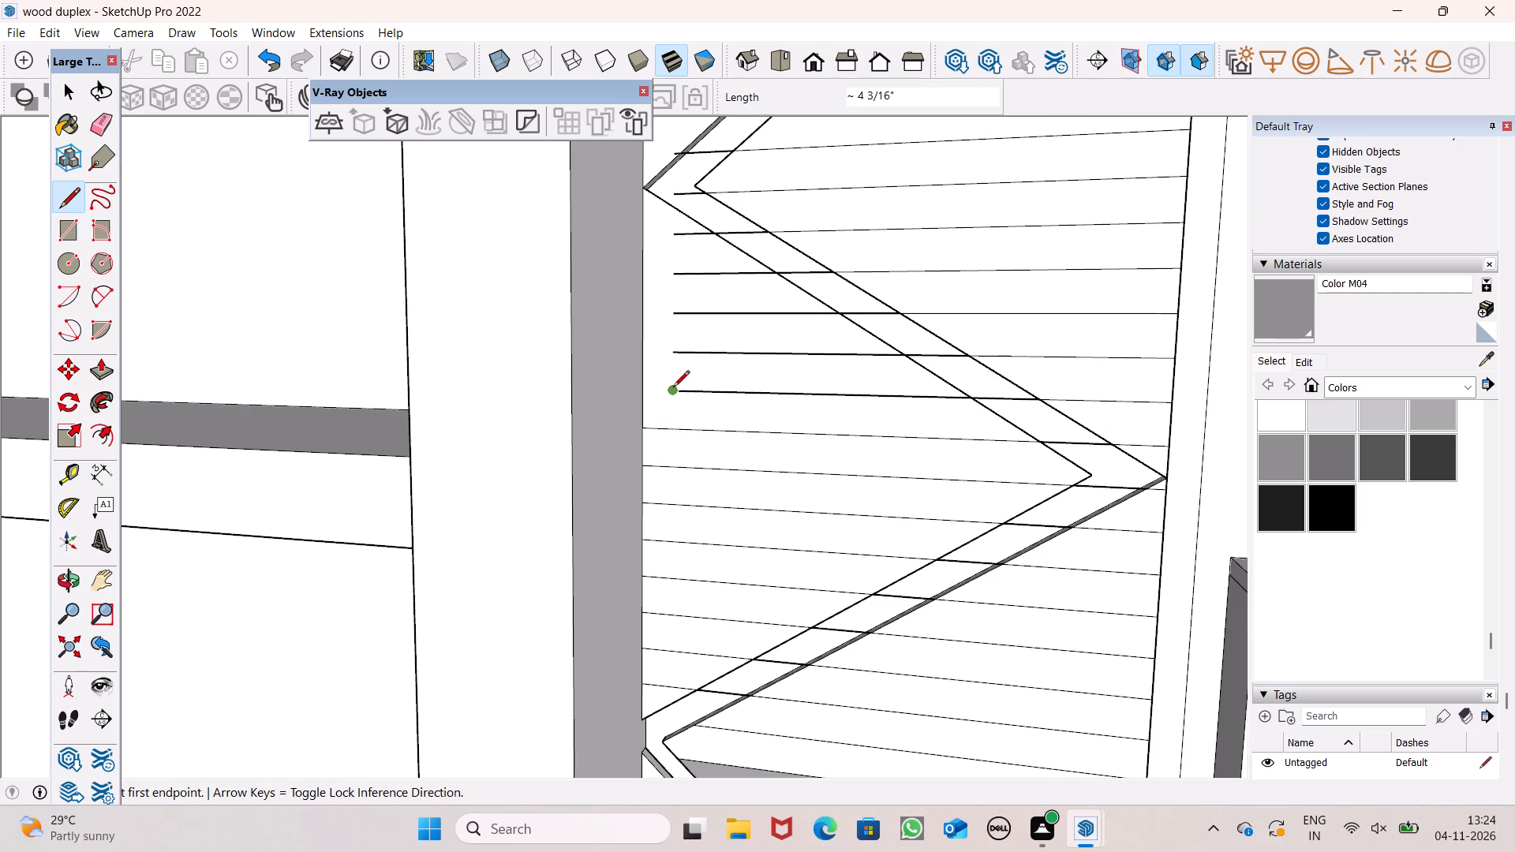
left_click(673, 388)
left_click(634, 391)
left_click(671, 358)
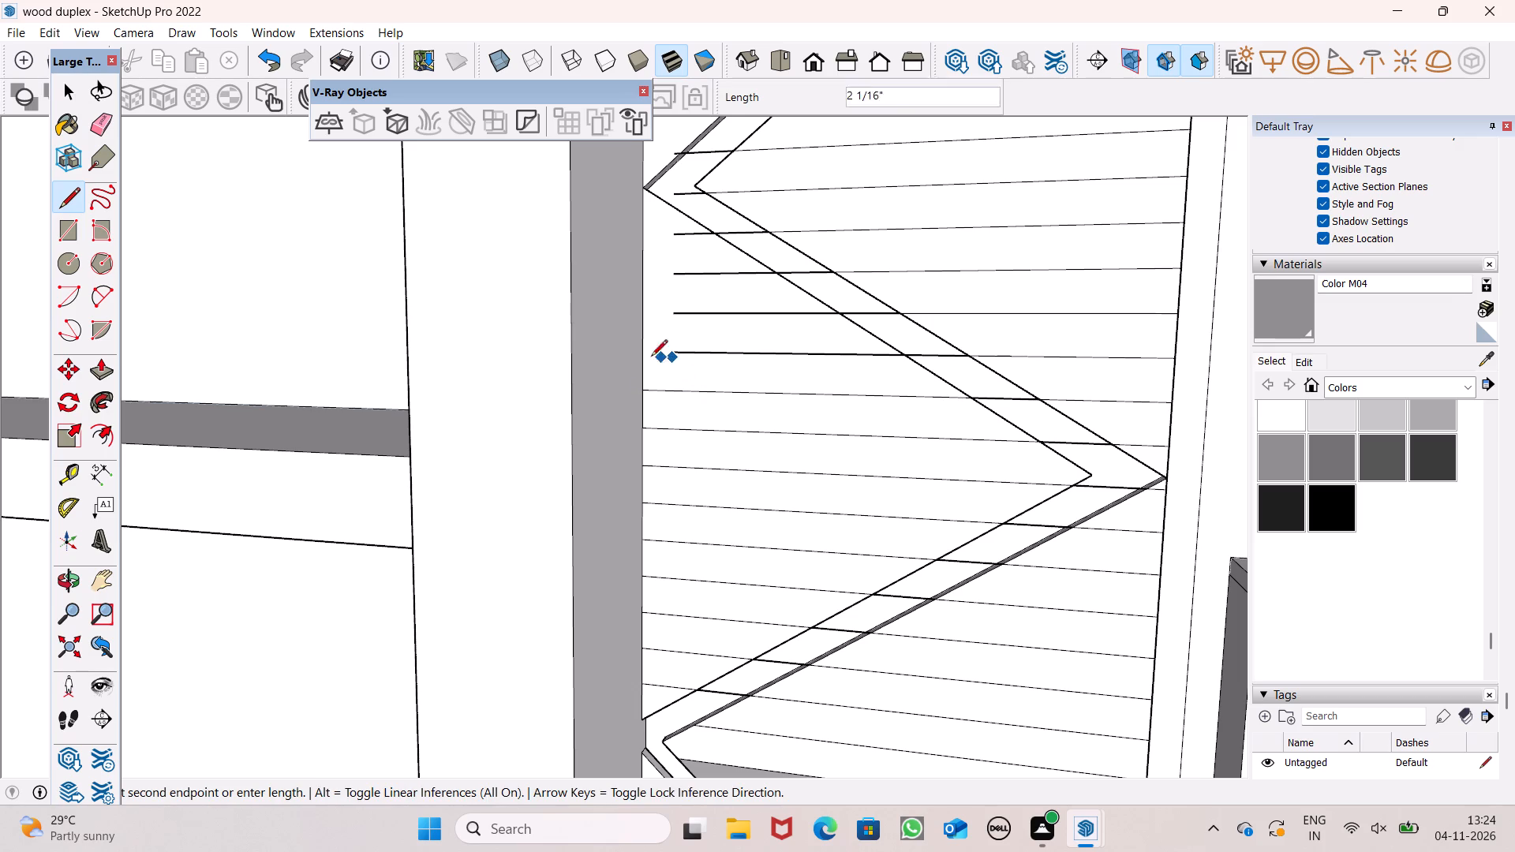
key("space")
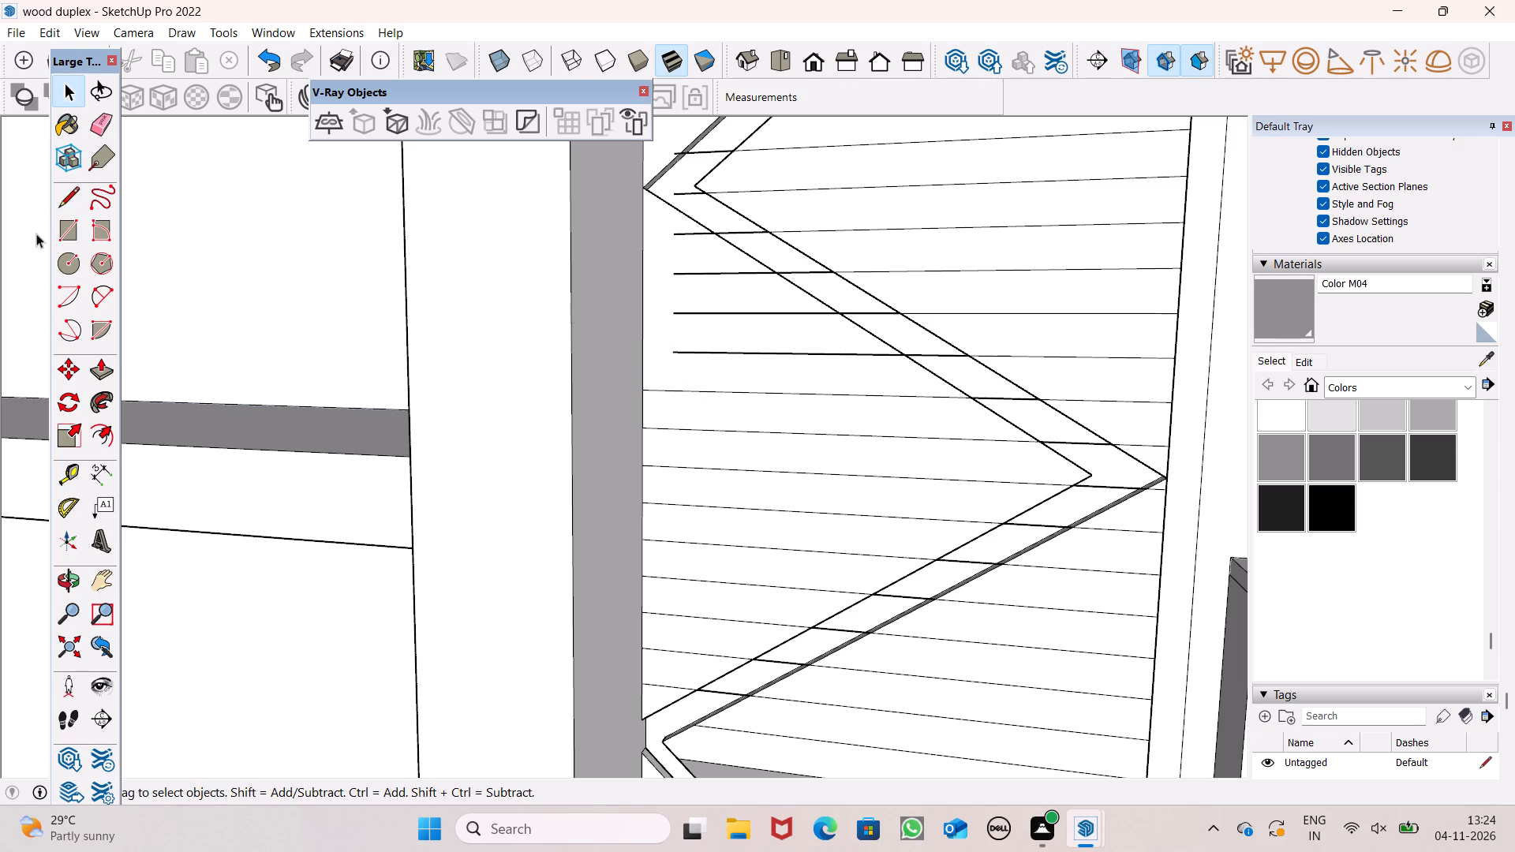
left_click(65, 207)
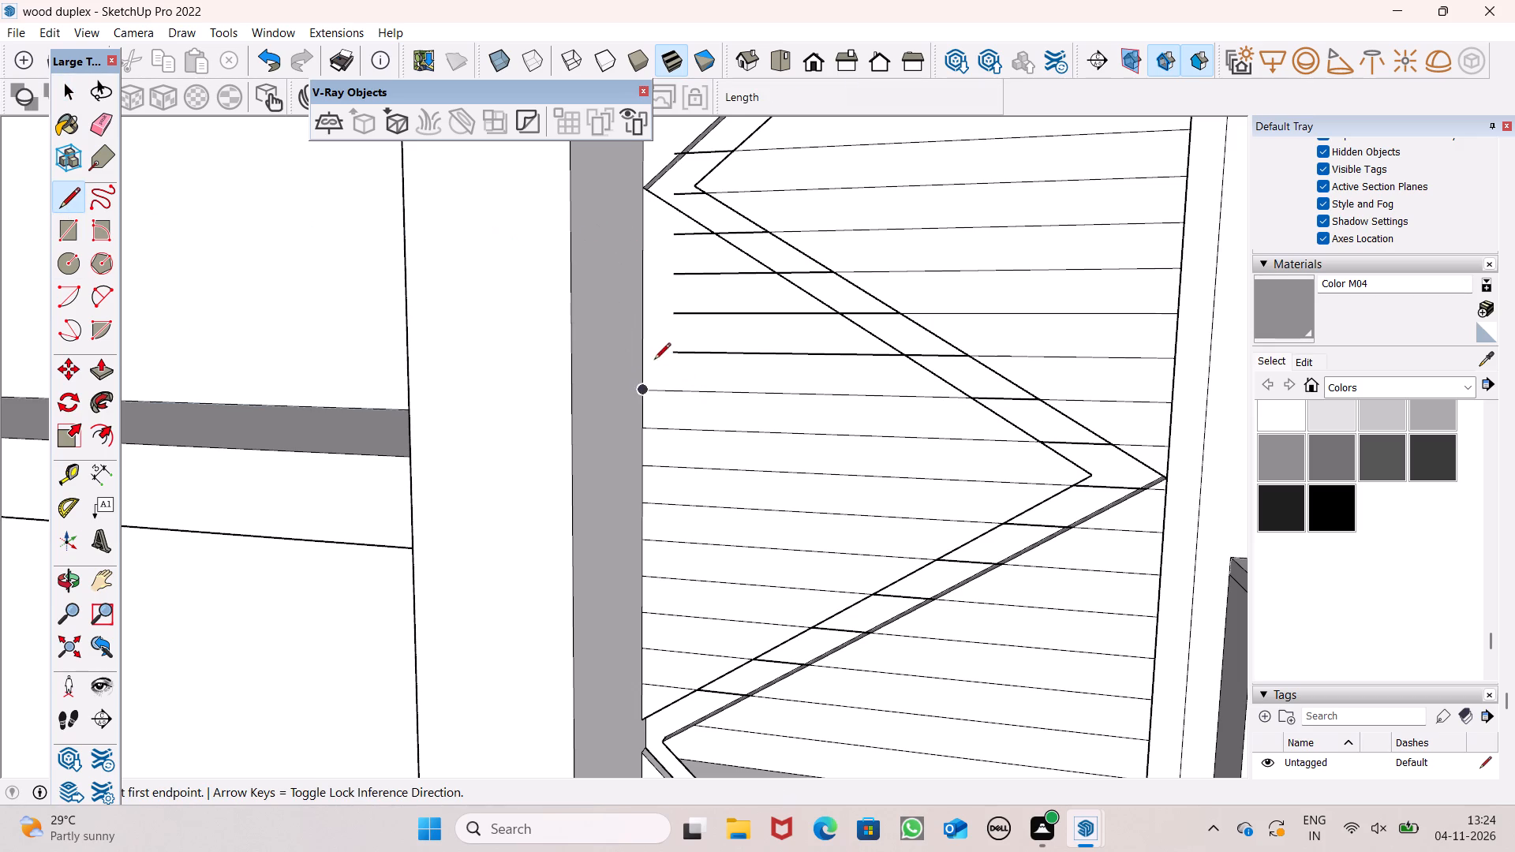
left_click(668, 356)
left_click(637, 356)
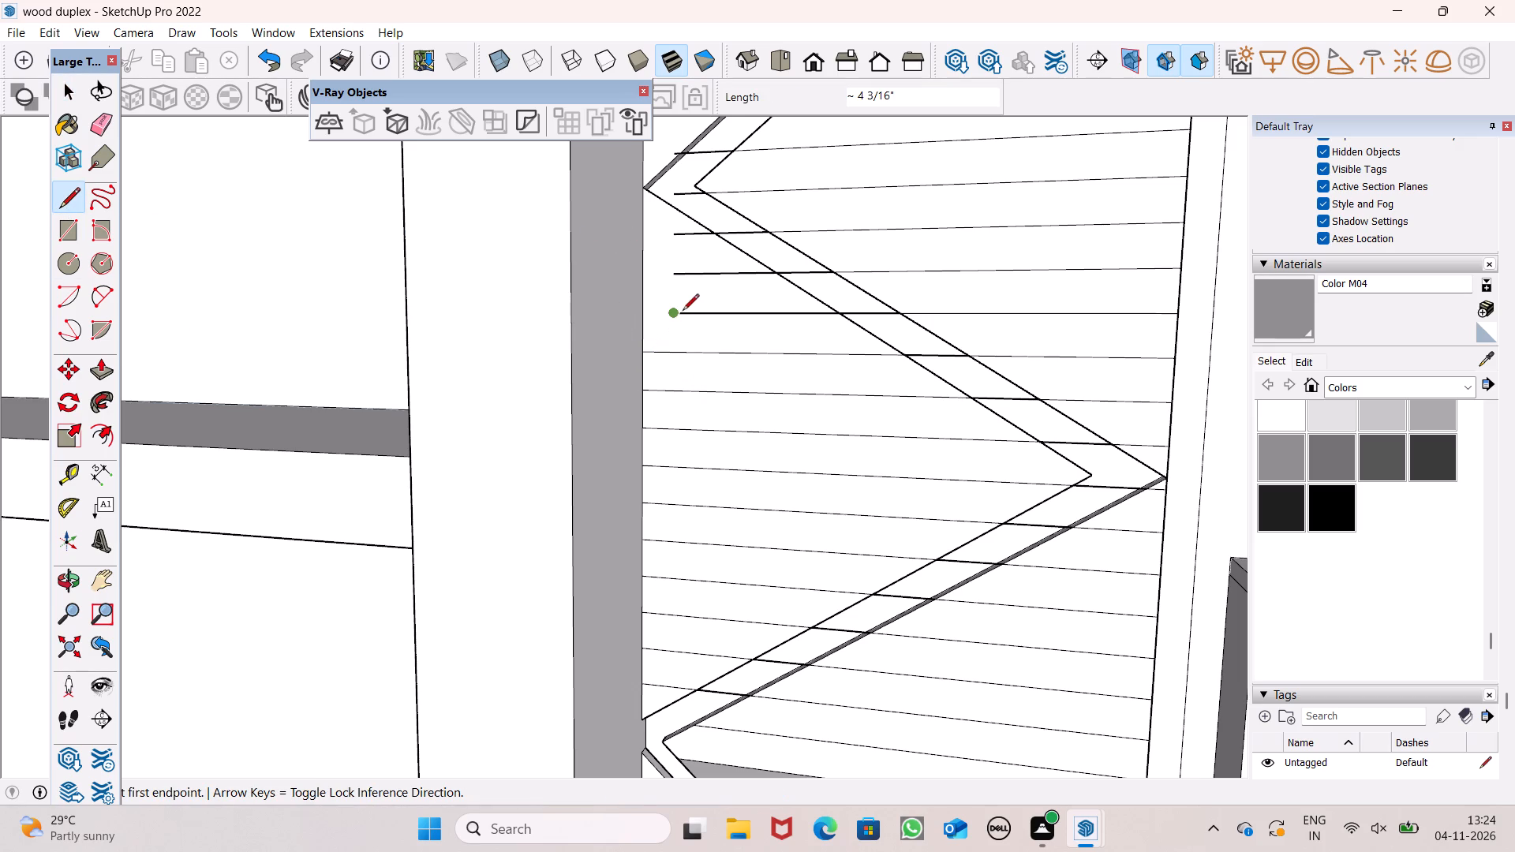
left_click(679, 318)
left_click(643, 319)
Extend the two short lines below the upper pillar-side zigzag corner to the pillar's edge with segments about 4 3/16" long.
scroll(657, 174, "up", 6)
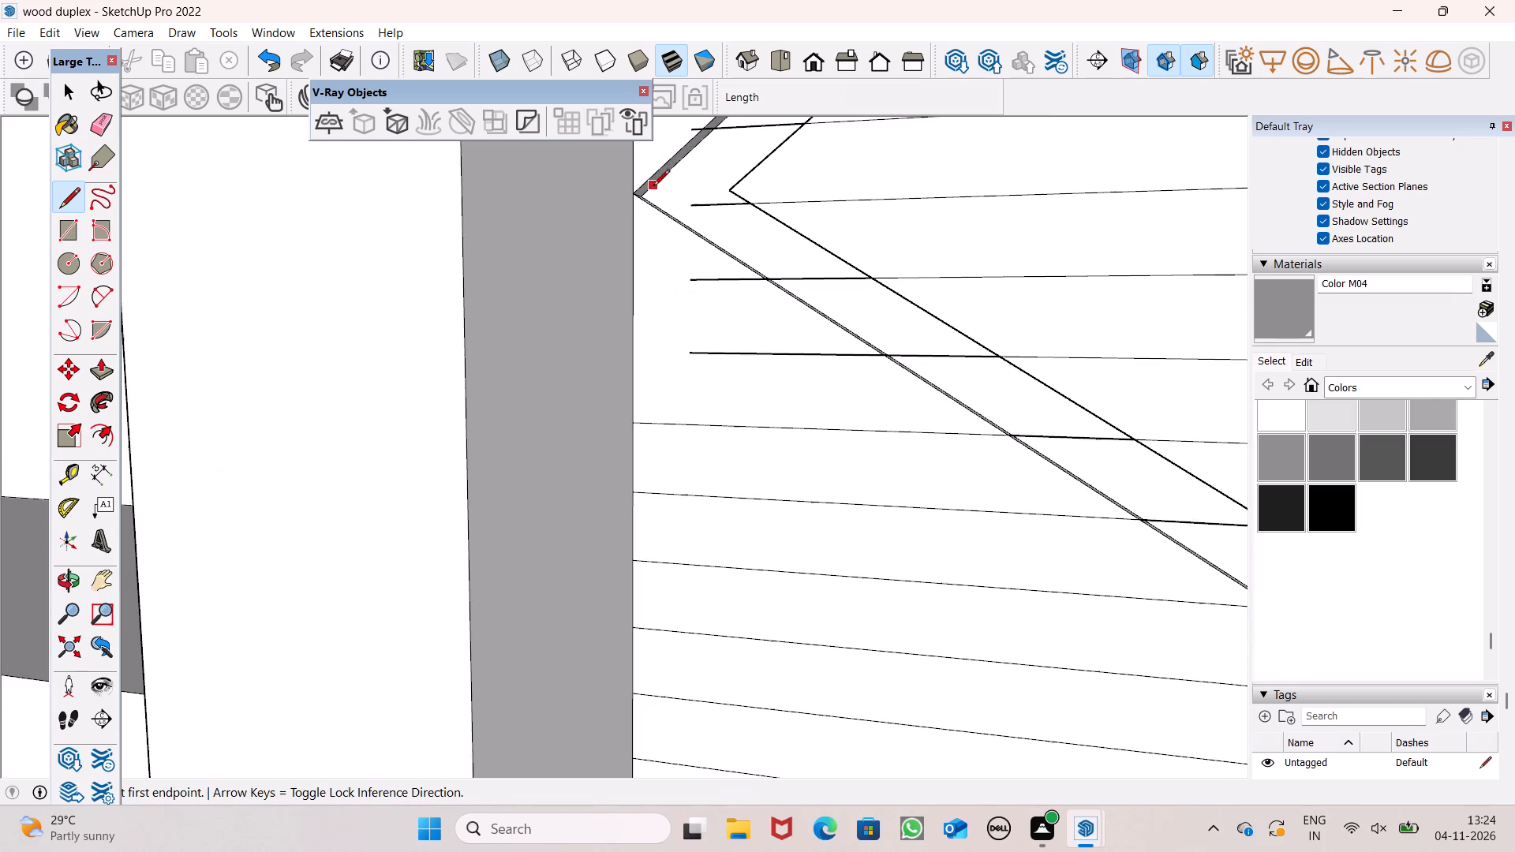
scroll(672, 231, "up", 5)
left_click_drag(709, 316, 693, 316)
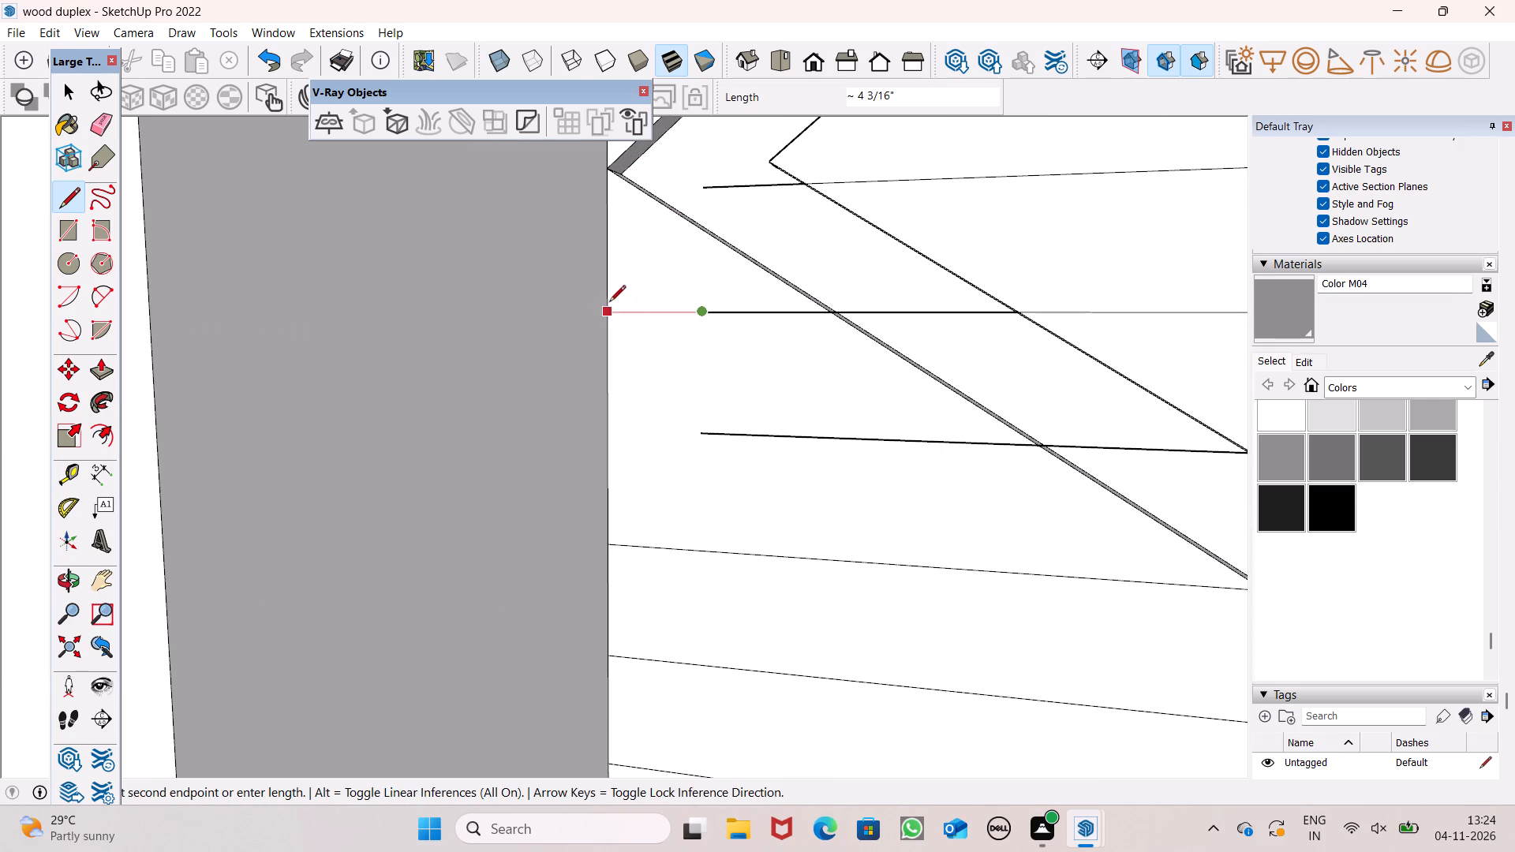
left_click(609, 303)
left_click(700, 436)
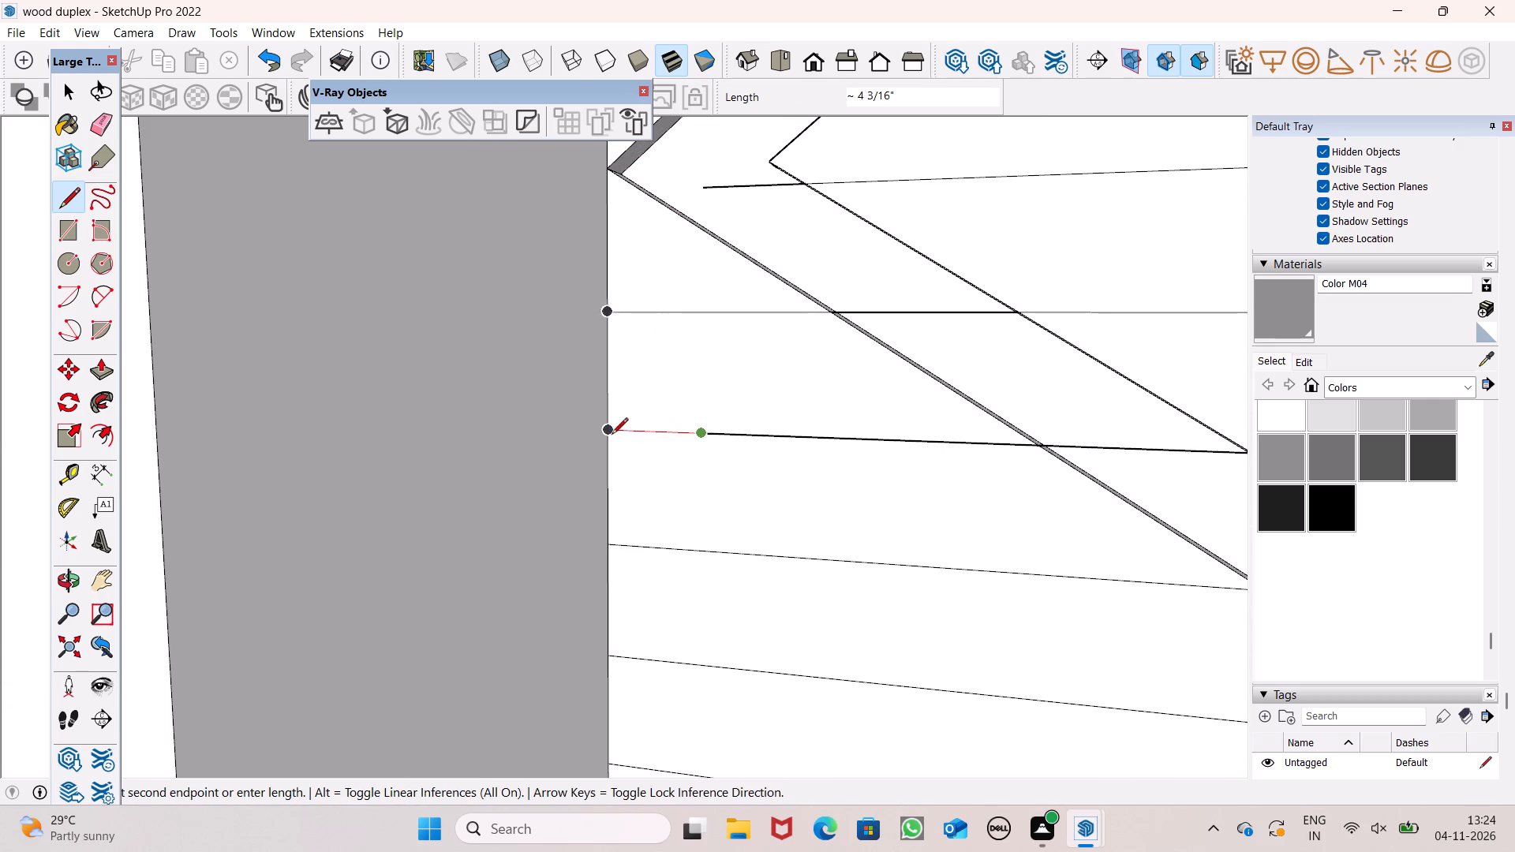
left_click(611, 435)
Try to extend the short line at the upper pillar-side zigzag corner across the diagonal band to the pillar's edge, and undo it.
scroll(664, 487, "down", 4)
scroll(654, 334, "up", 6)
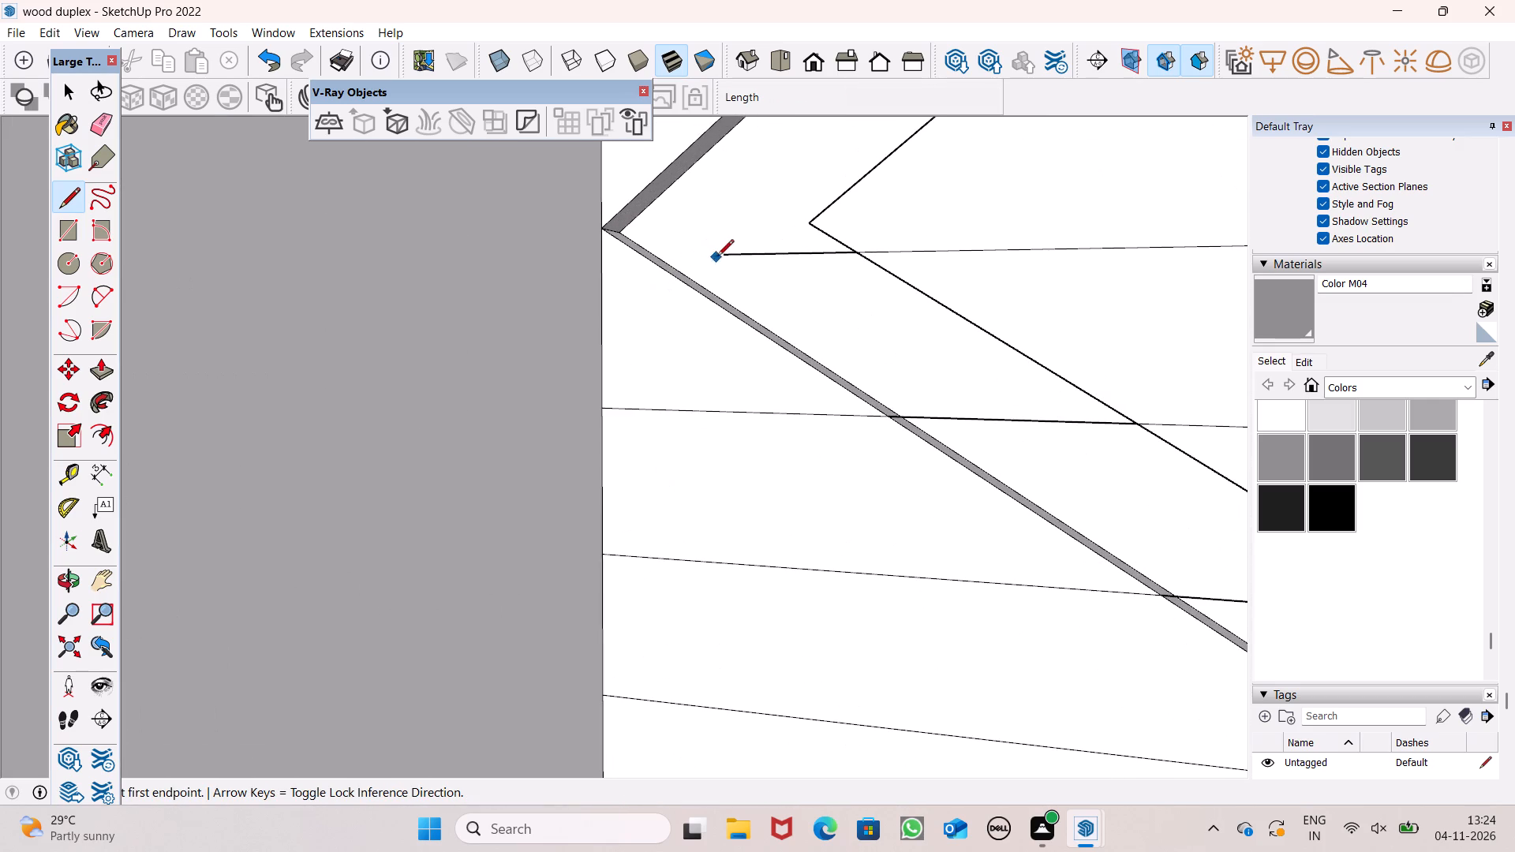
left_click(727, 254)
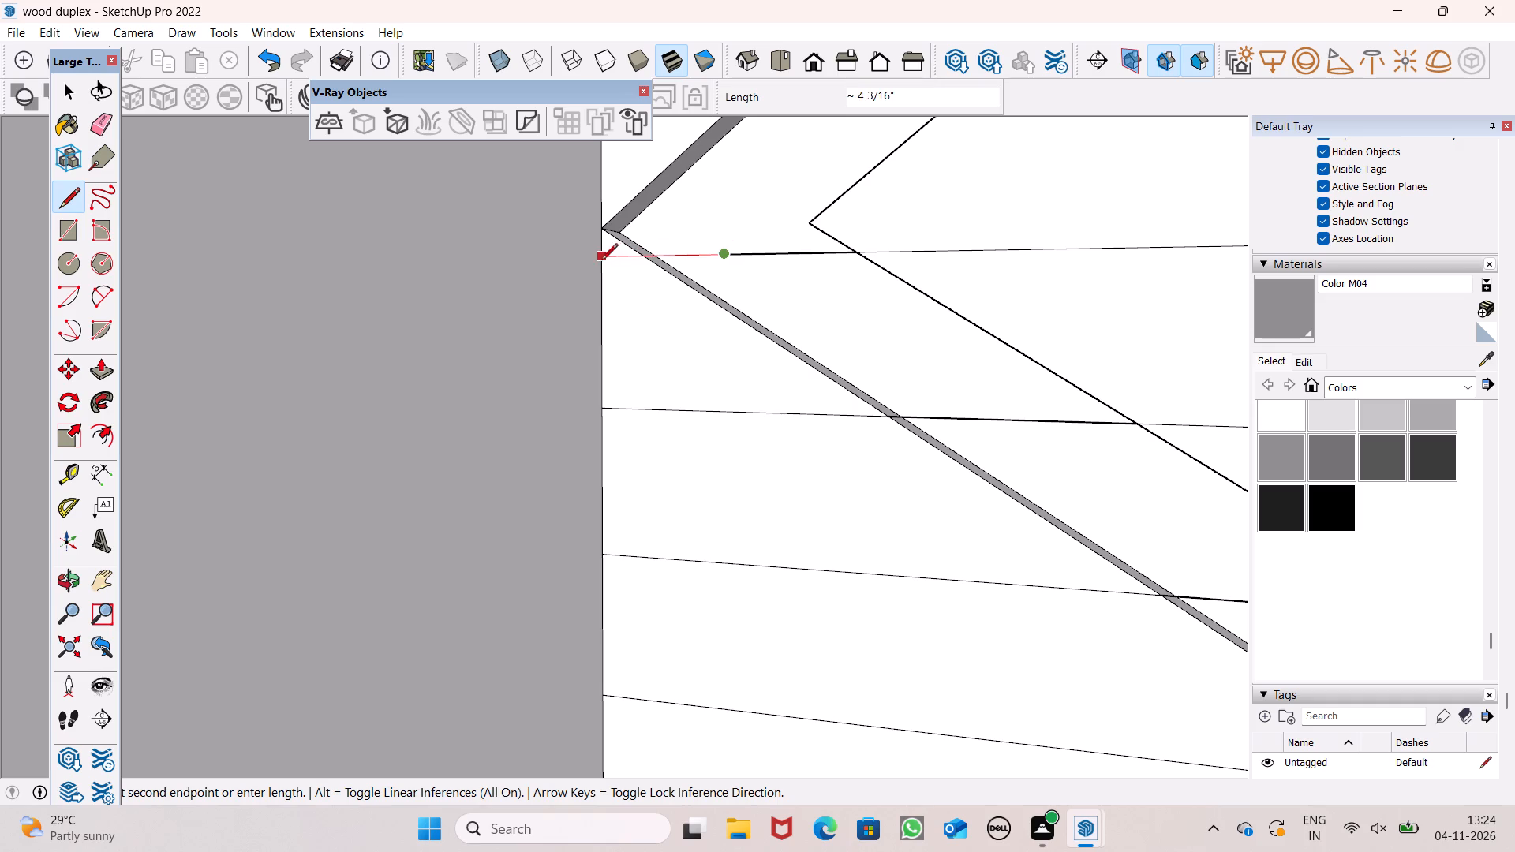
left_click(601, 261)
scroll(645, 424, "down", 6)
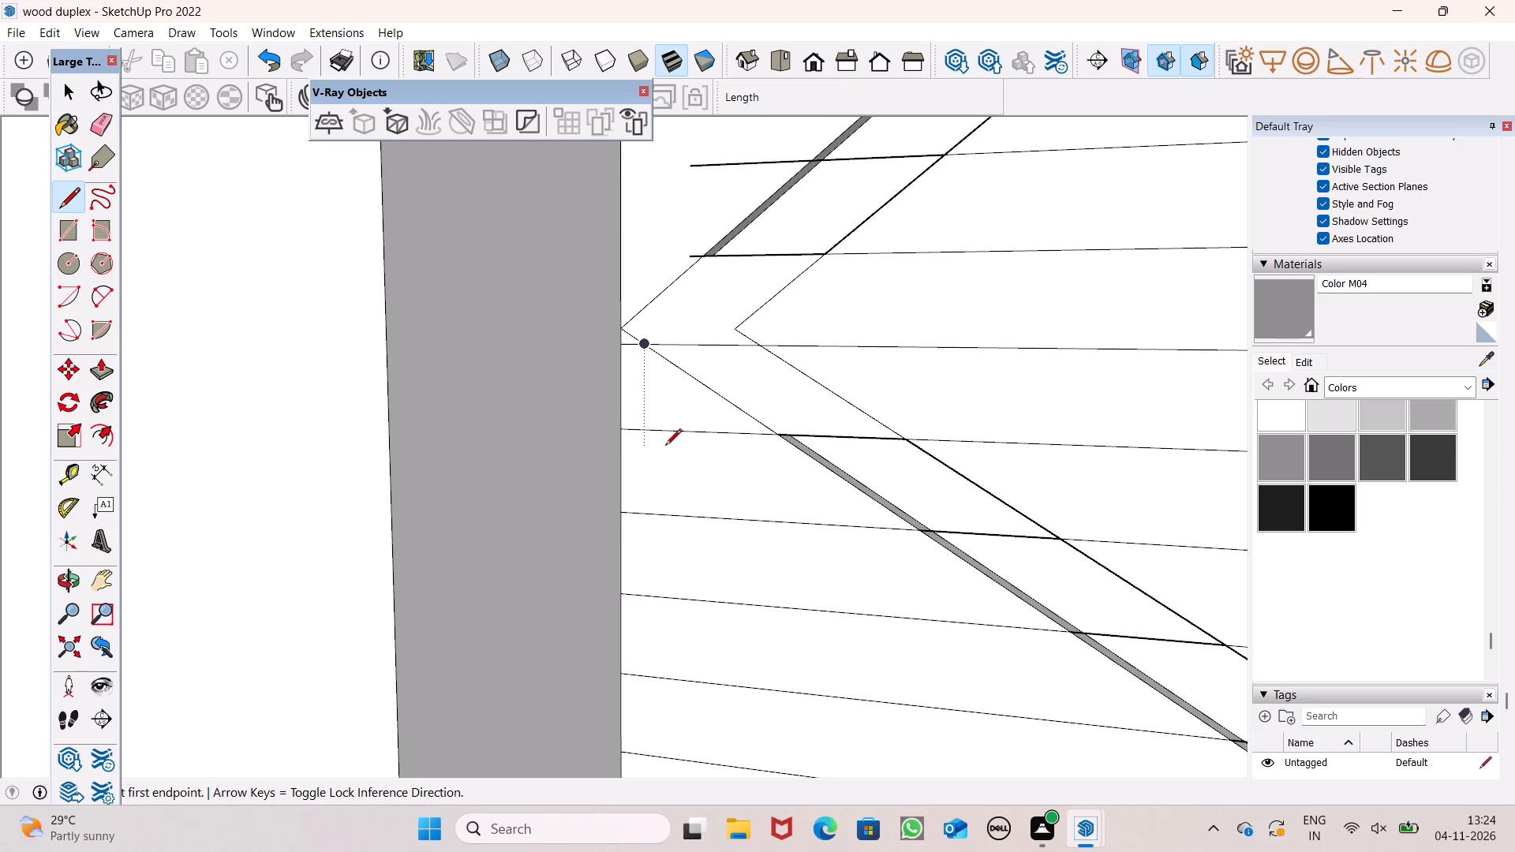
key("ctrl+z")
Draw a segment about 1 1/2" long from the diagonal band's outer edge to the pillar's edge, just below the upper pillar-side corner.
scroll(639, 352, "up", 4)
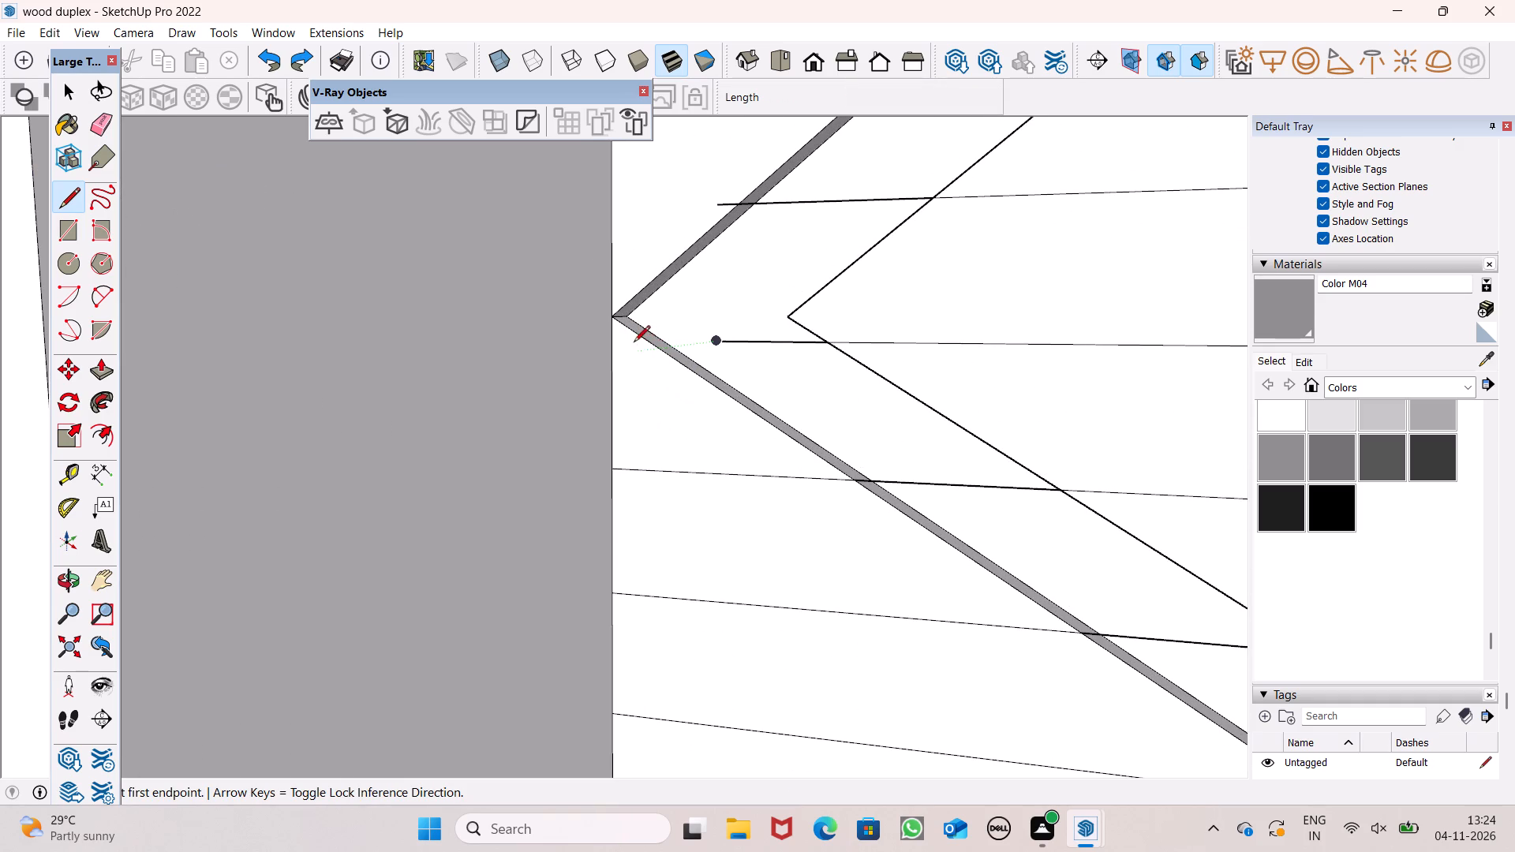
left_click(645, 345)
left_click(614, 343)
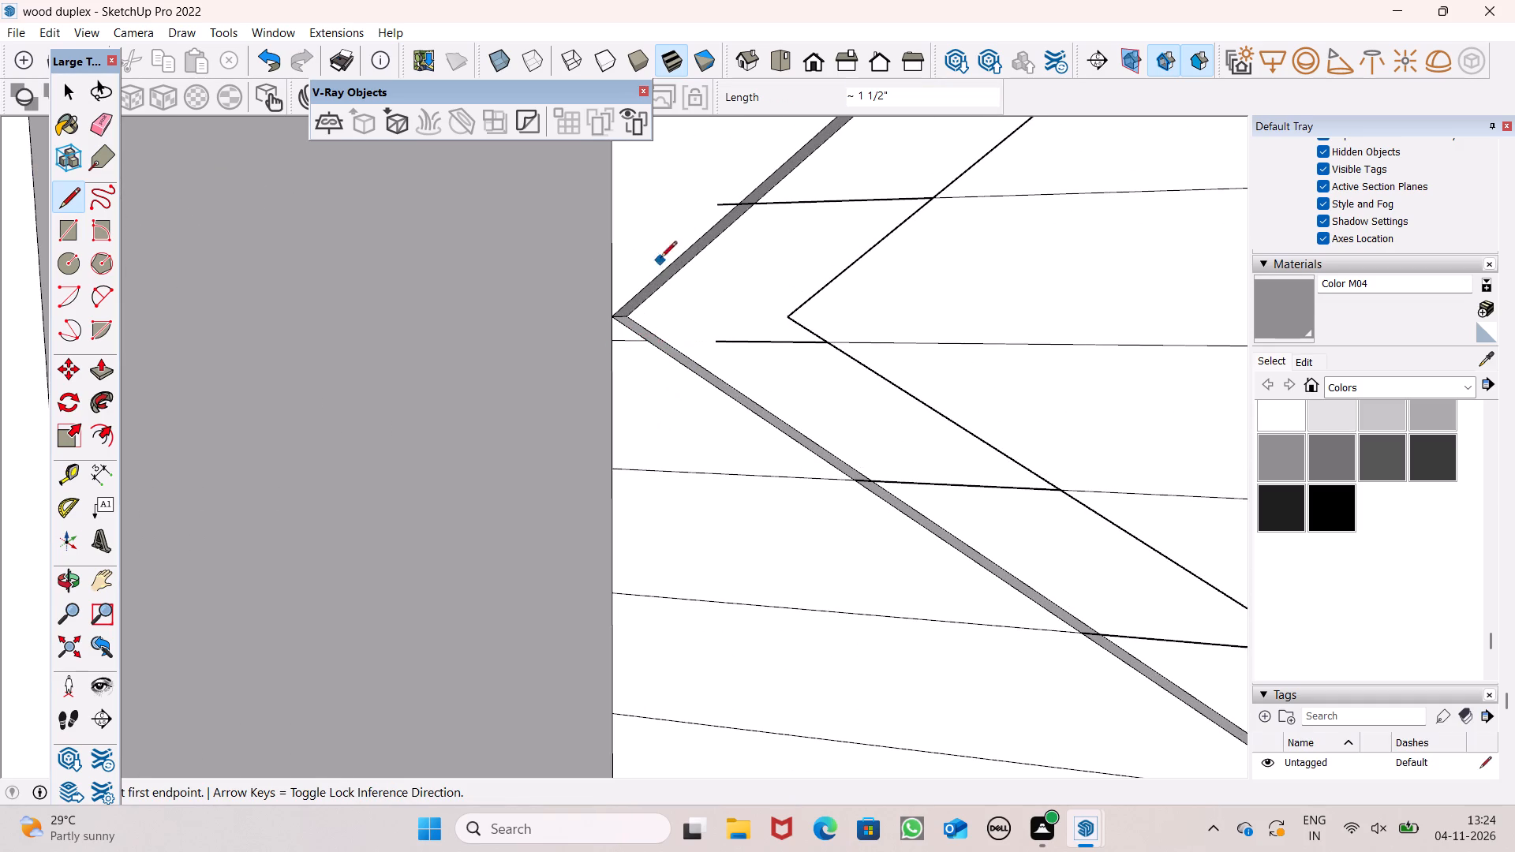
Extend the first two short horizontal lines above the upper pillar-side zigzag corner to the pillar's edge.
left_click(721, 206)
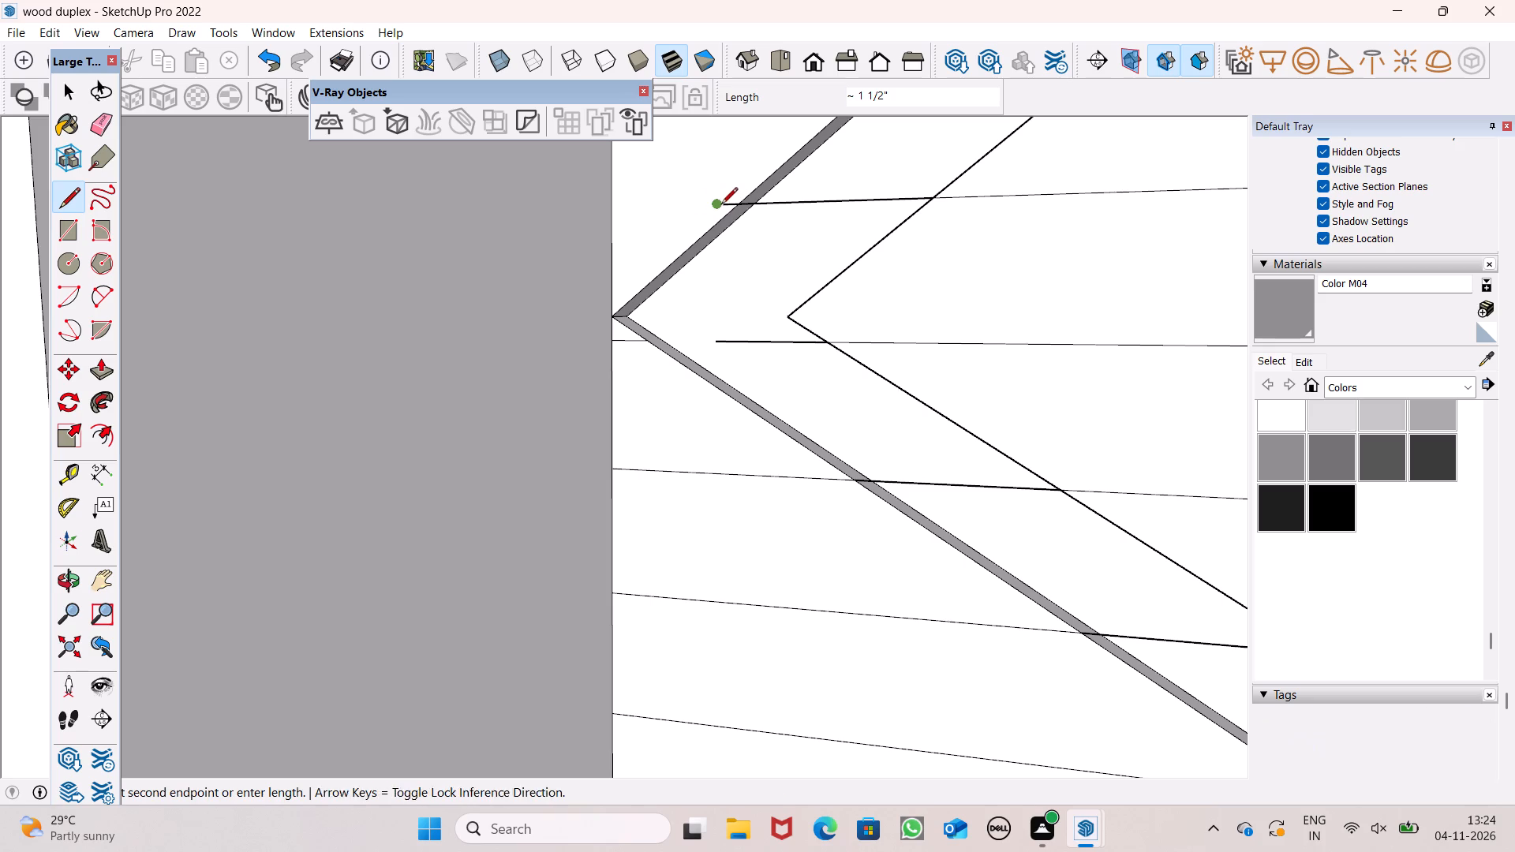
left_click(613, 204)
scroll(652, 491, "down", 6)
scroll(662, 341, "up", 6)
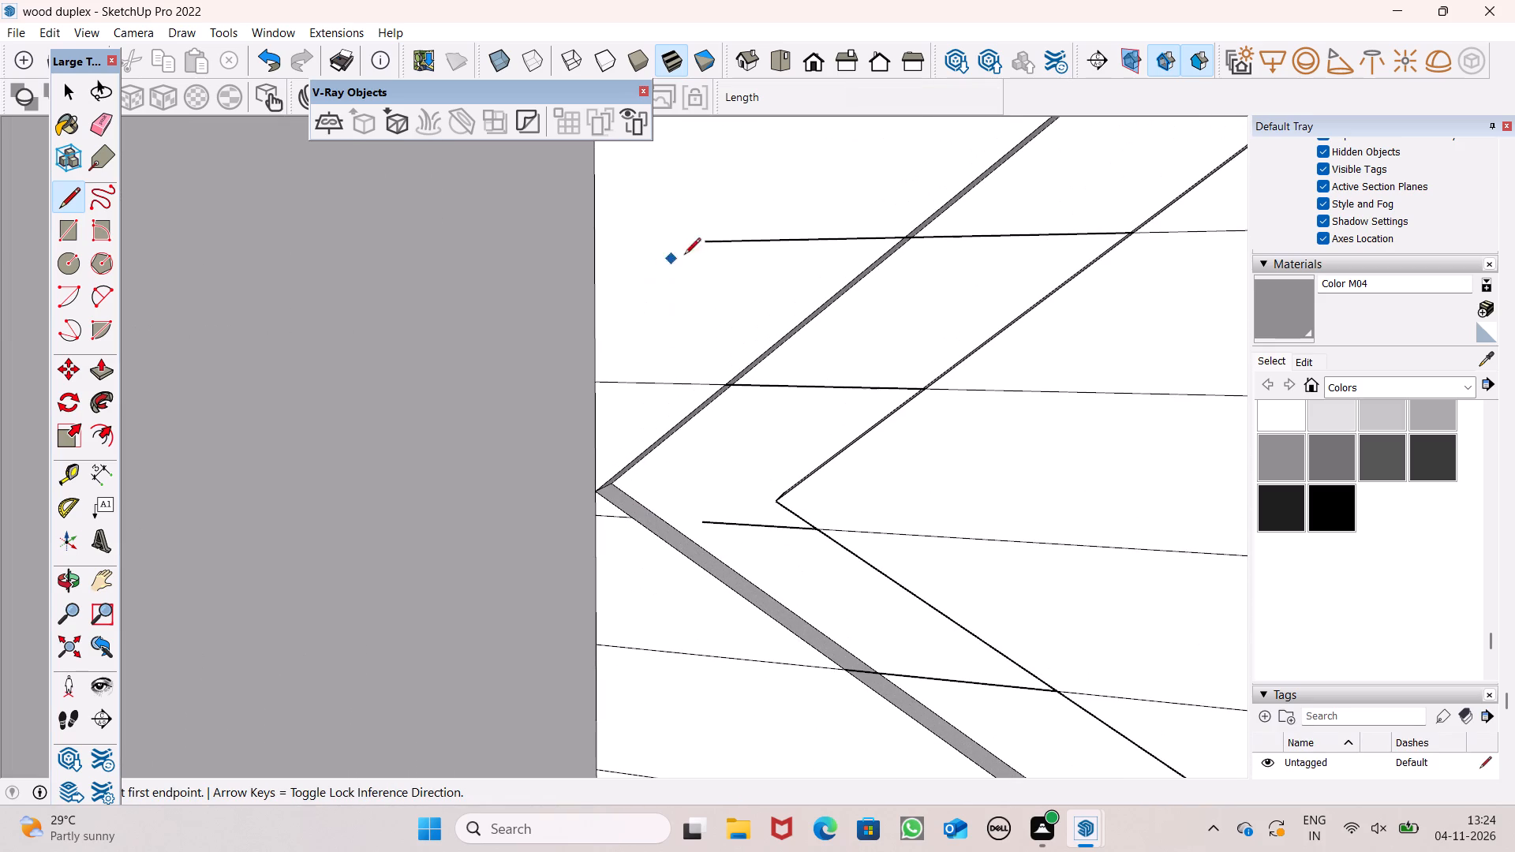
left_click(709, 243)
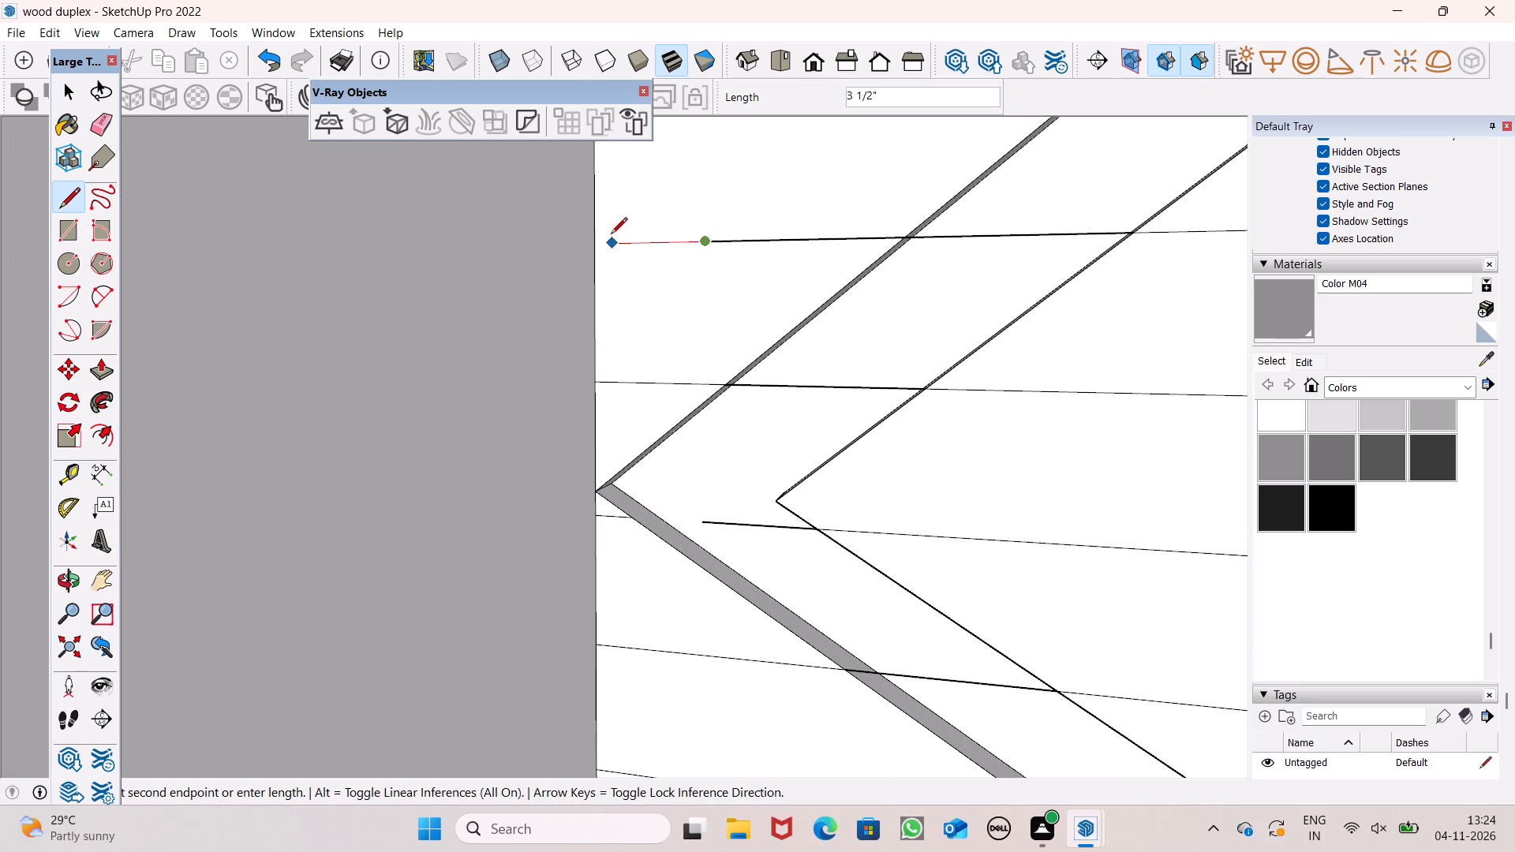
left_click(589, 235)
Extend the next two short horizontal lines up the panel to the pillar's edge with segments about 4 3/16" long.
scroll(658, 413, "down", 4)
scroll(628, 198, "up", 6)
scroll(665, 150, "down", 3)
scroll(636, 496, "up", 1)
scroll(635, 516, "down", 2)
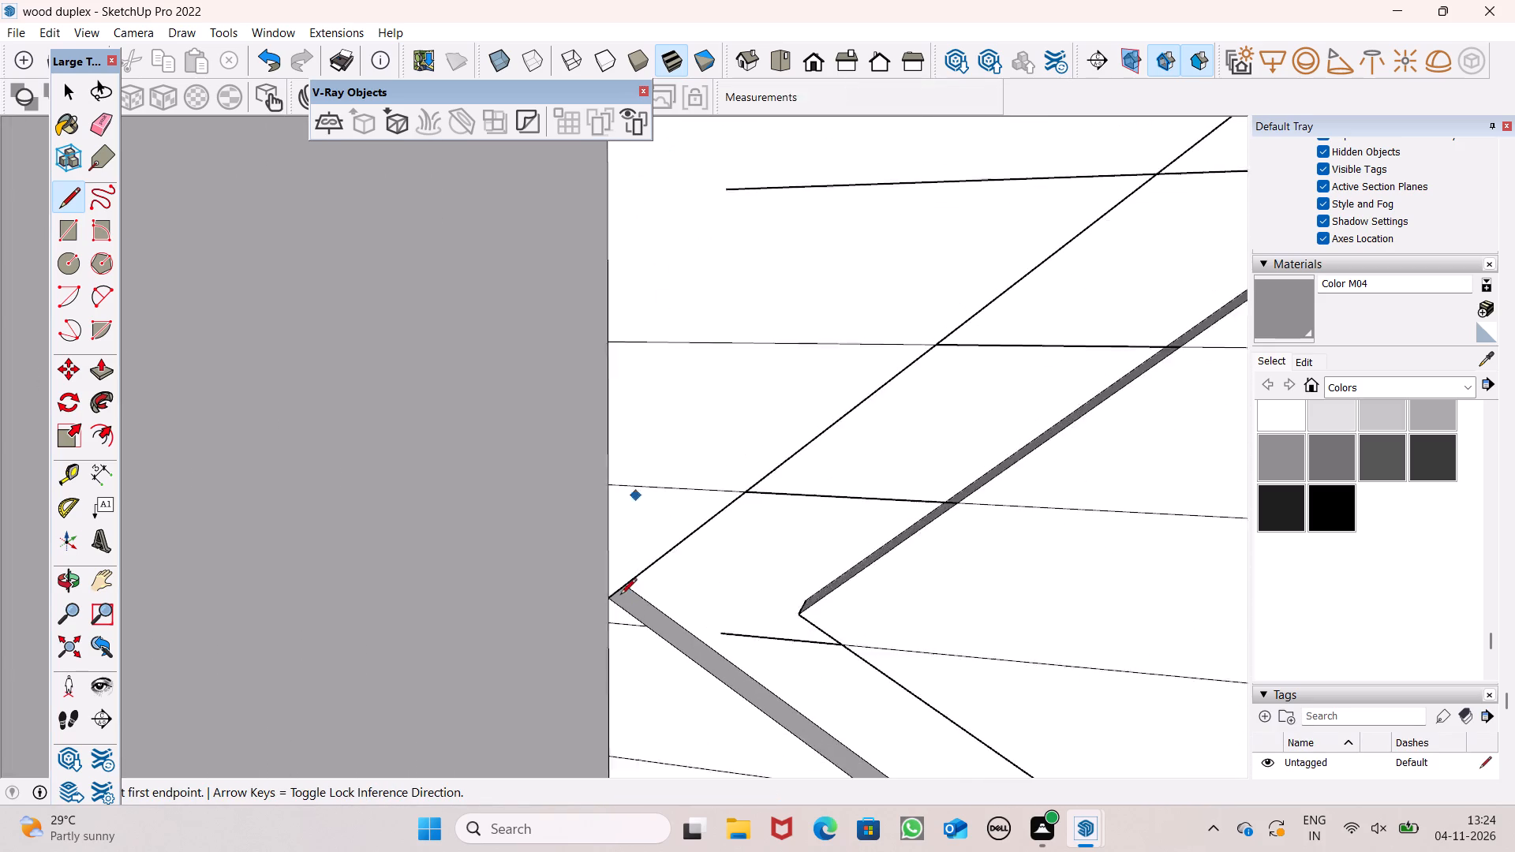
scroll(611, 562, "down", 7)
scroll(655, 420, "up", 5)
scroll(640, 328, "up", 4)
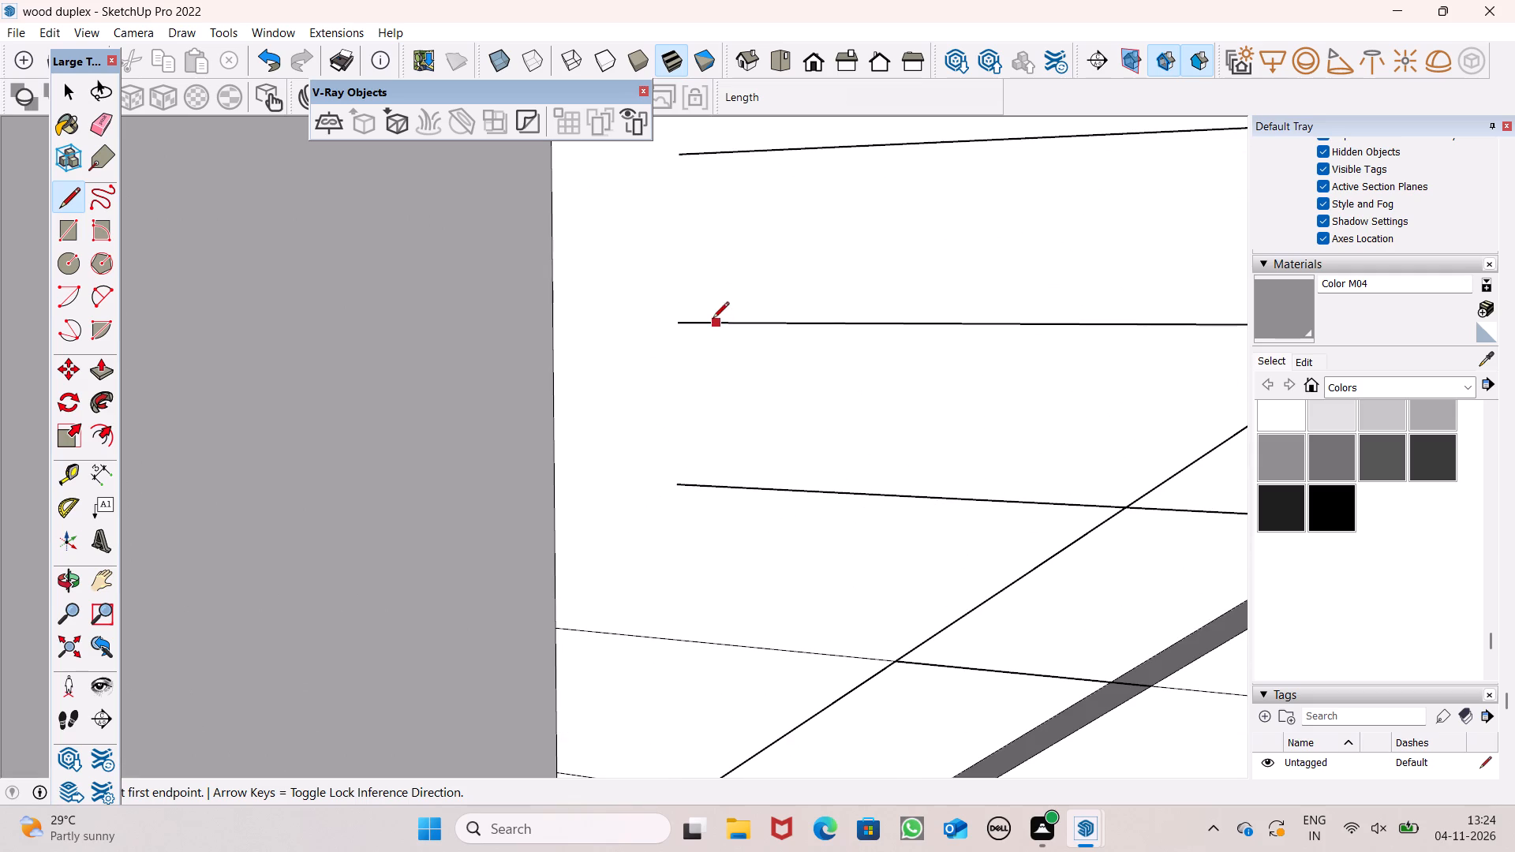
left_click(671, 324)
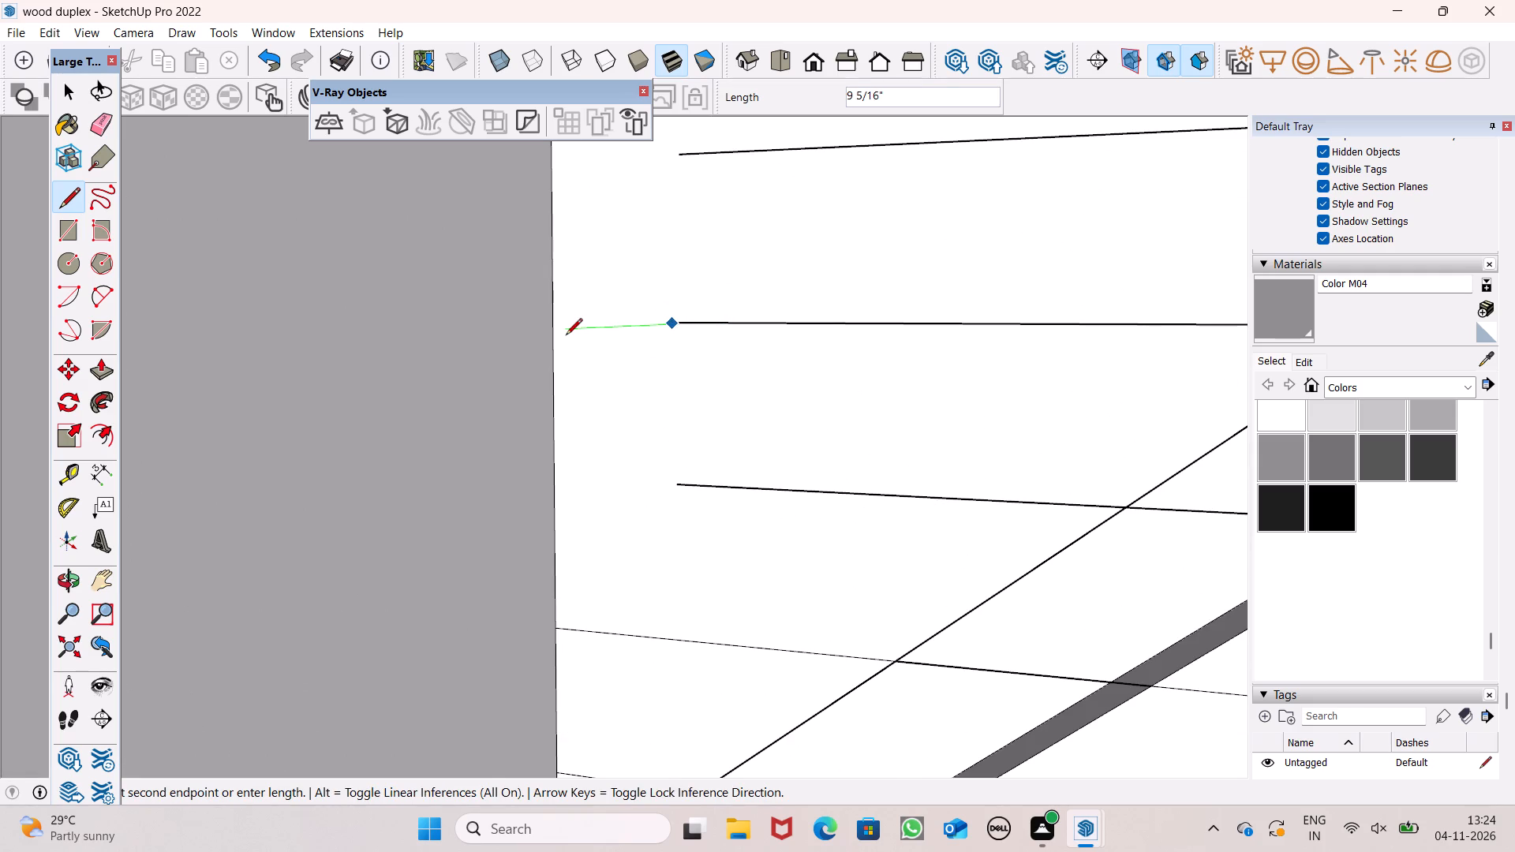
key("space")
left_click(74, 199)
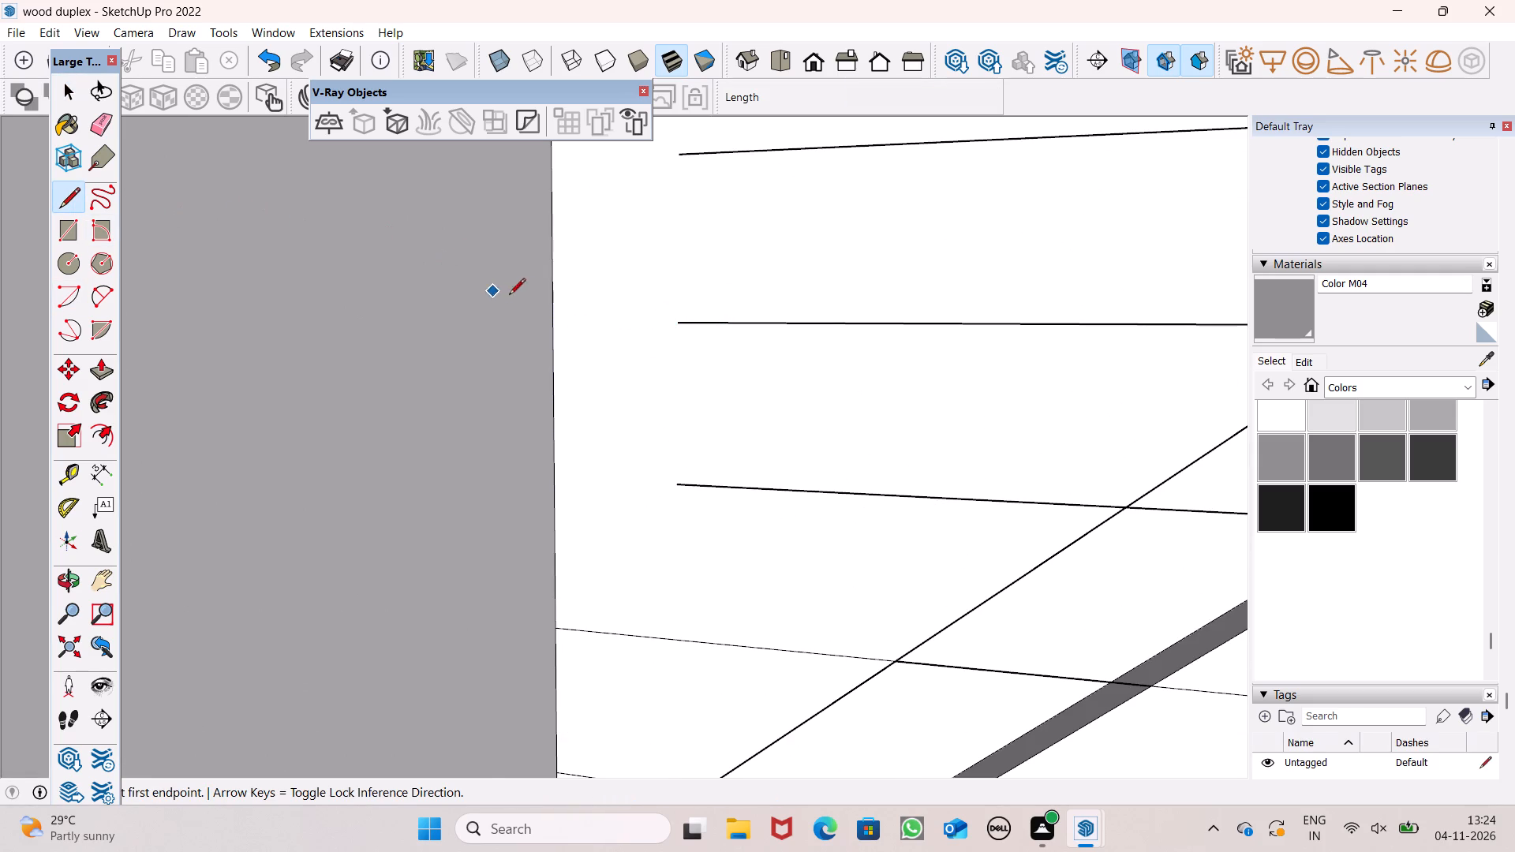
left_click(674, 325)
left_click(550, 322)
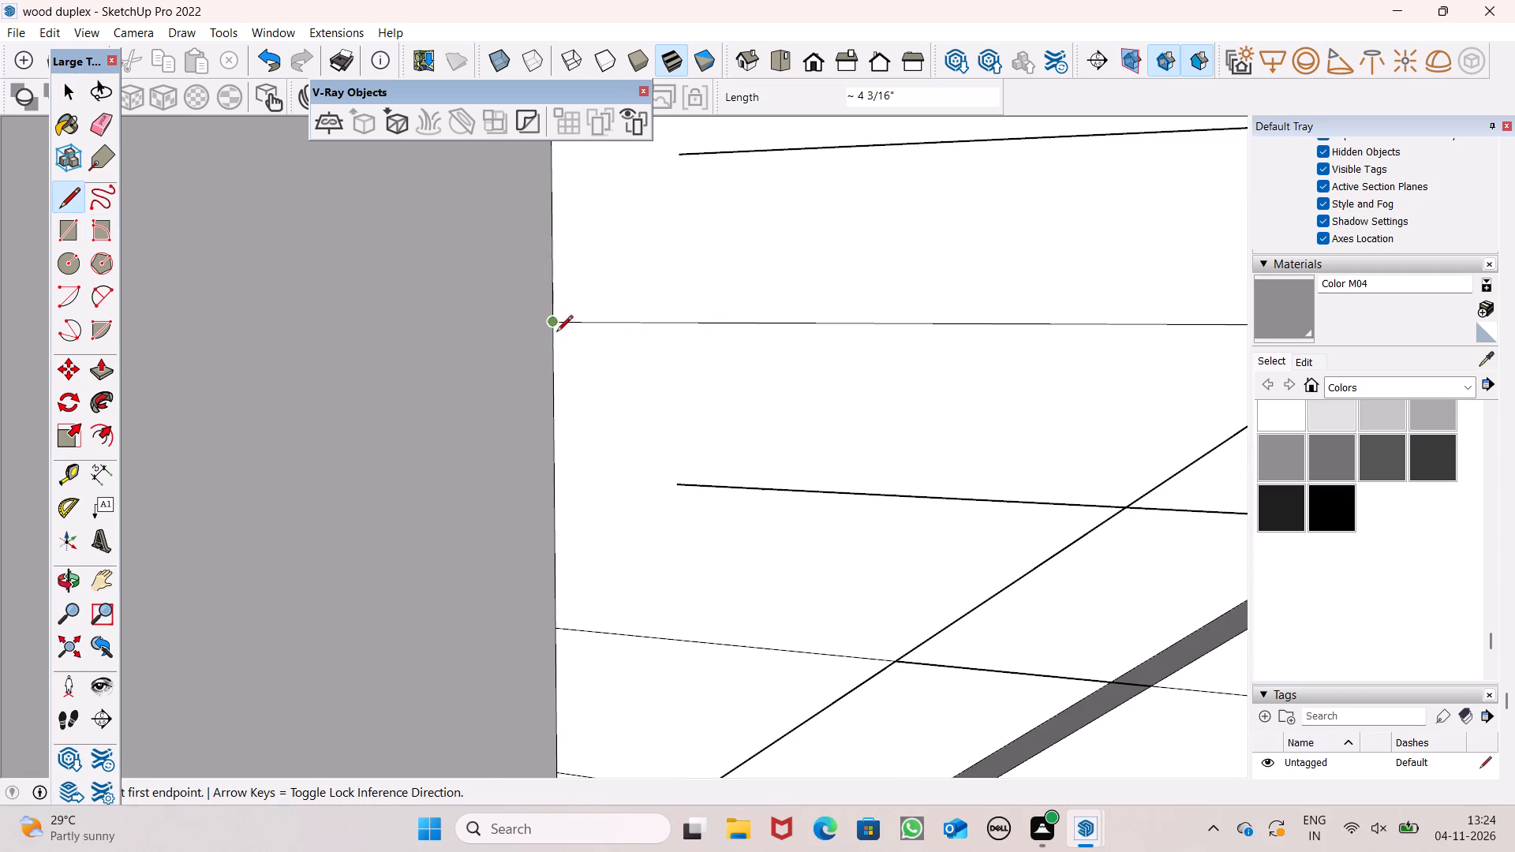
left_click(681, 484)
left_click(559, 479)
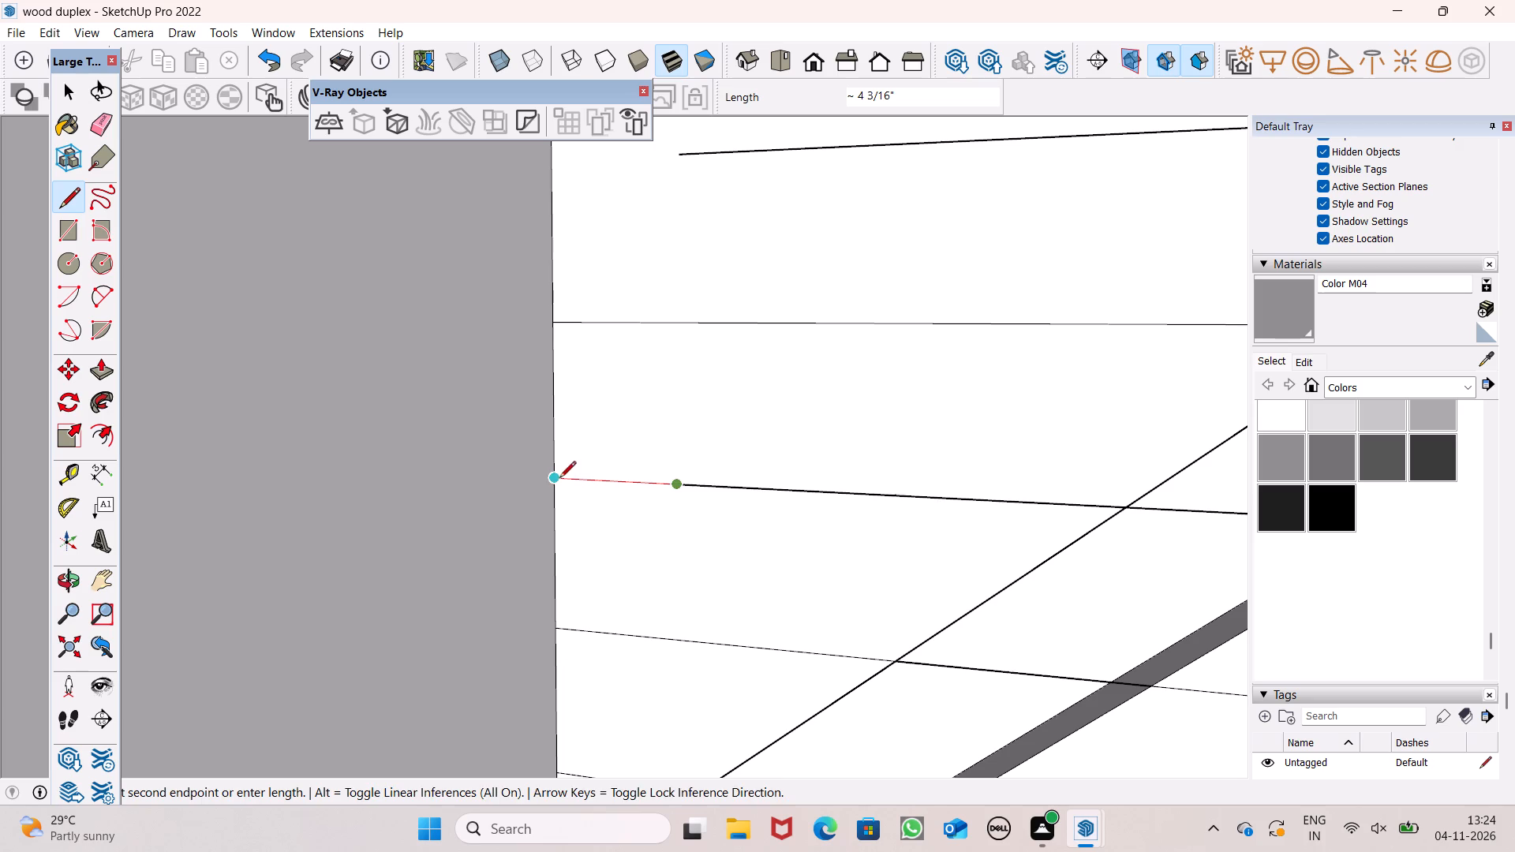
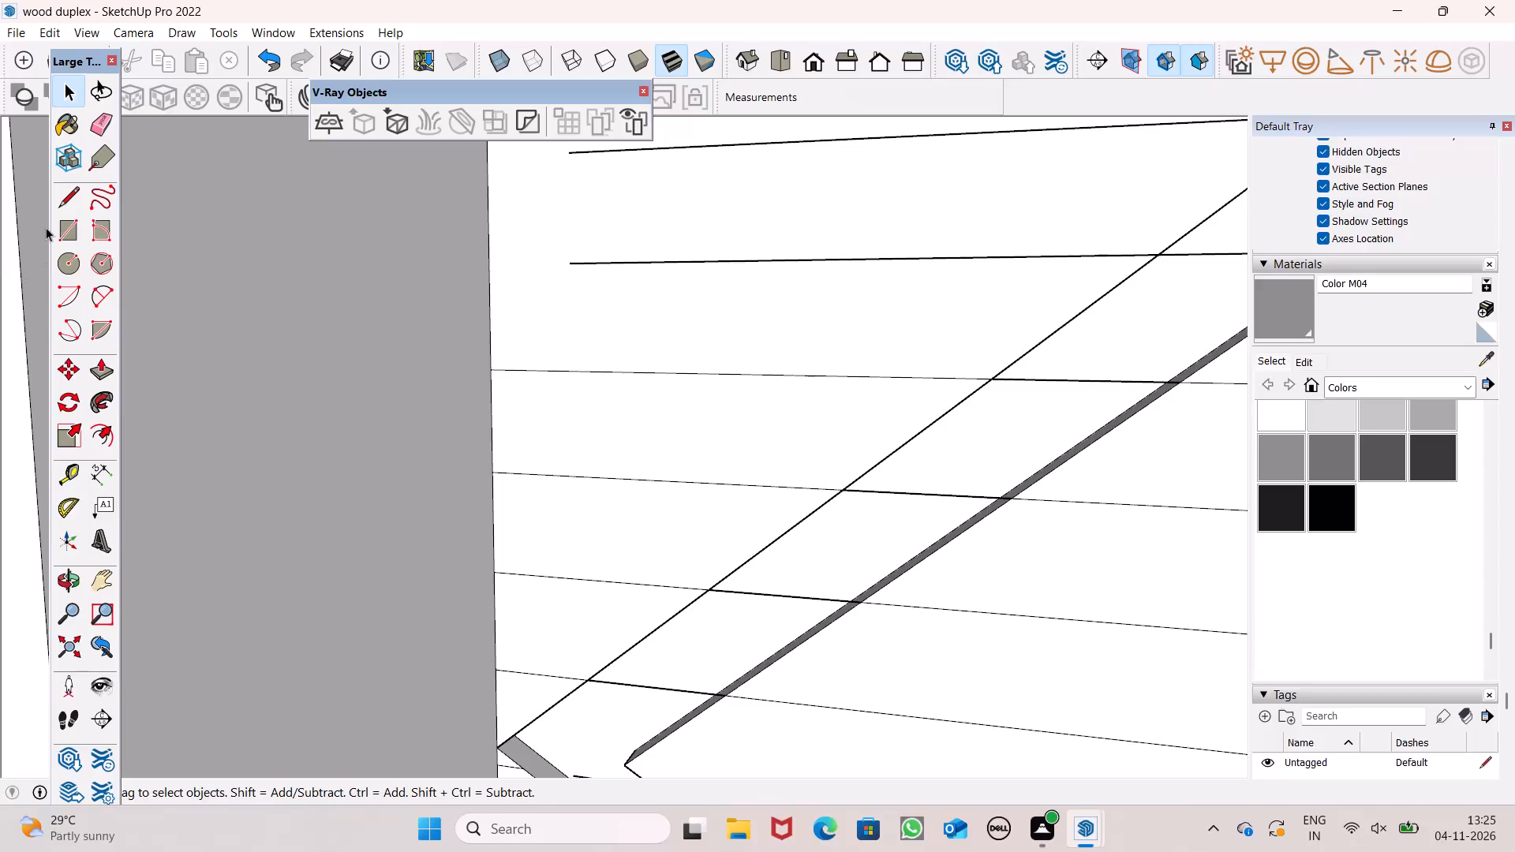
Draw lines extending two horizontal slat lines from their open ends to the grey post's edge, above the zigzag's inner corner.
left_click(52, 197)
scroll(342, 317, "down", 5)
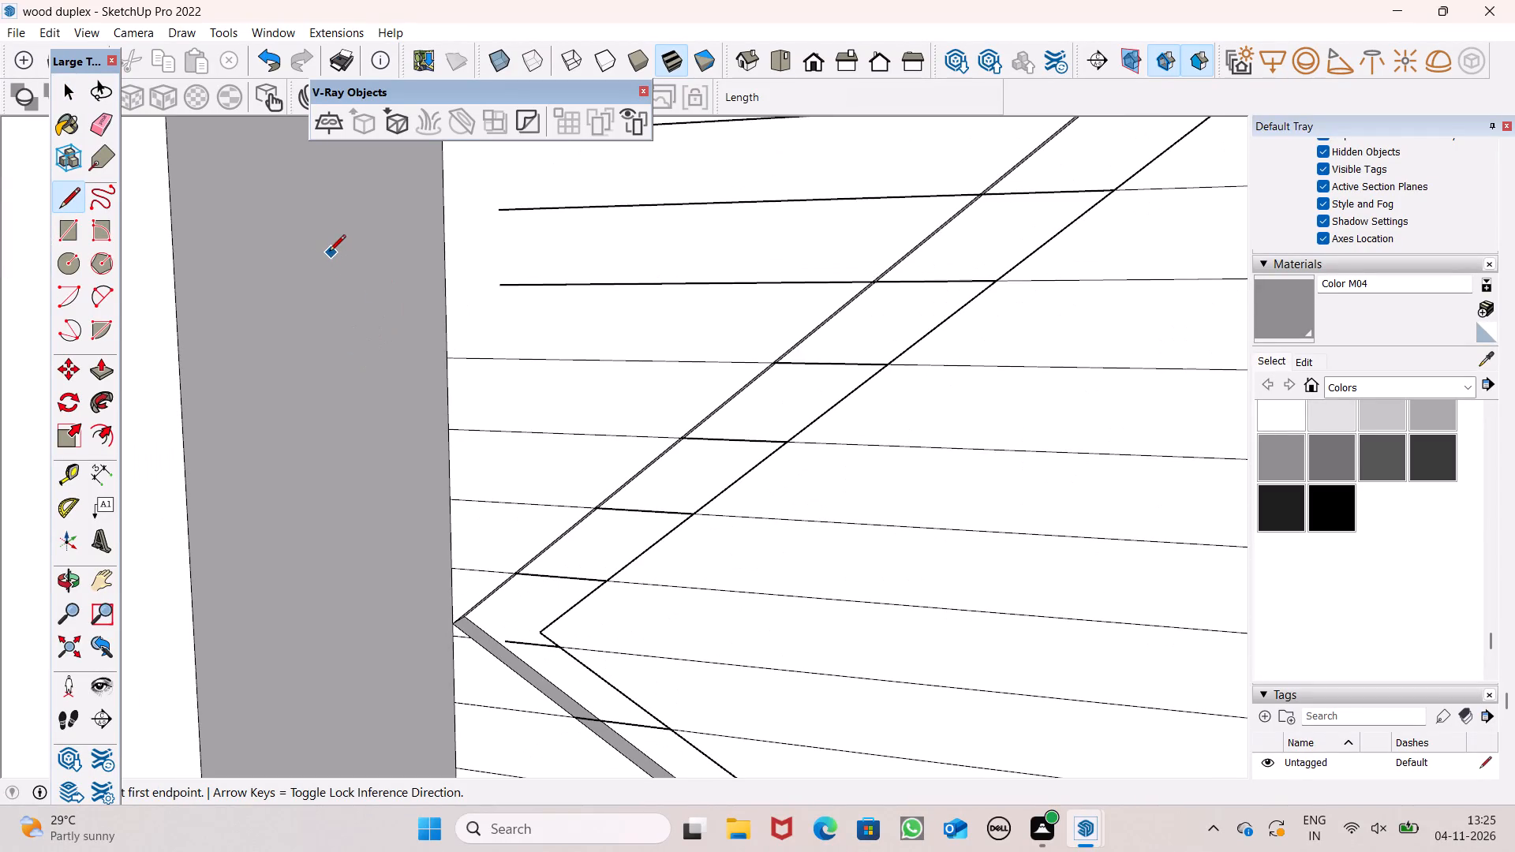
scroll(393, 394, "down", 3)
middle_click_drag(387, 394, 433, 433)
scroll(451, 215, "up", 7)
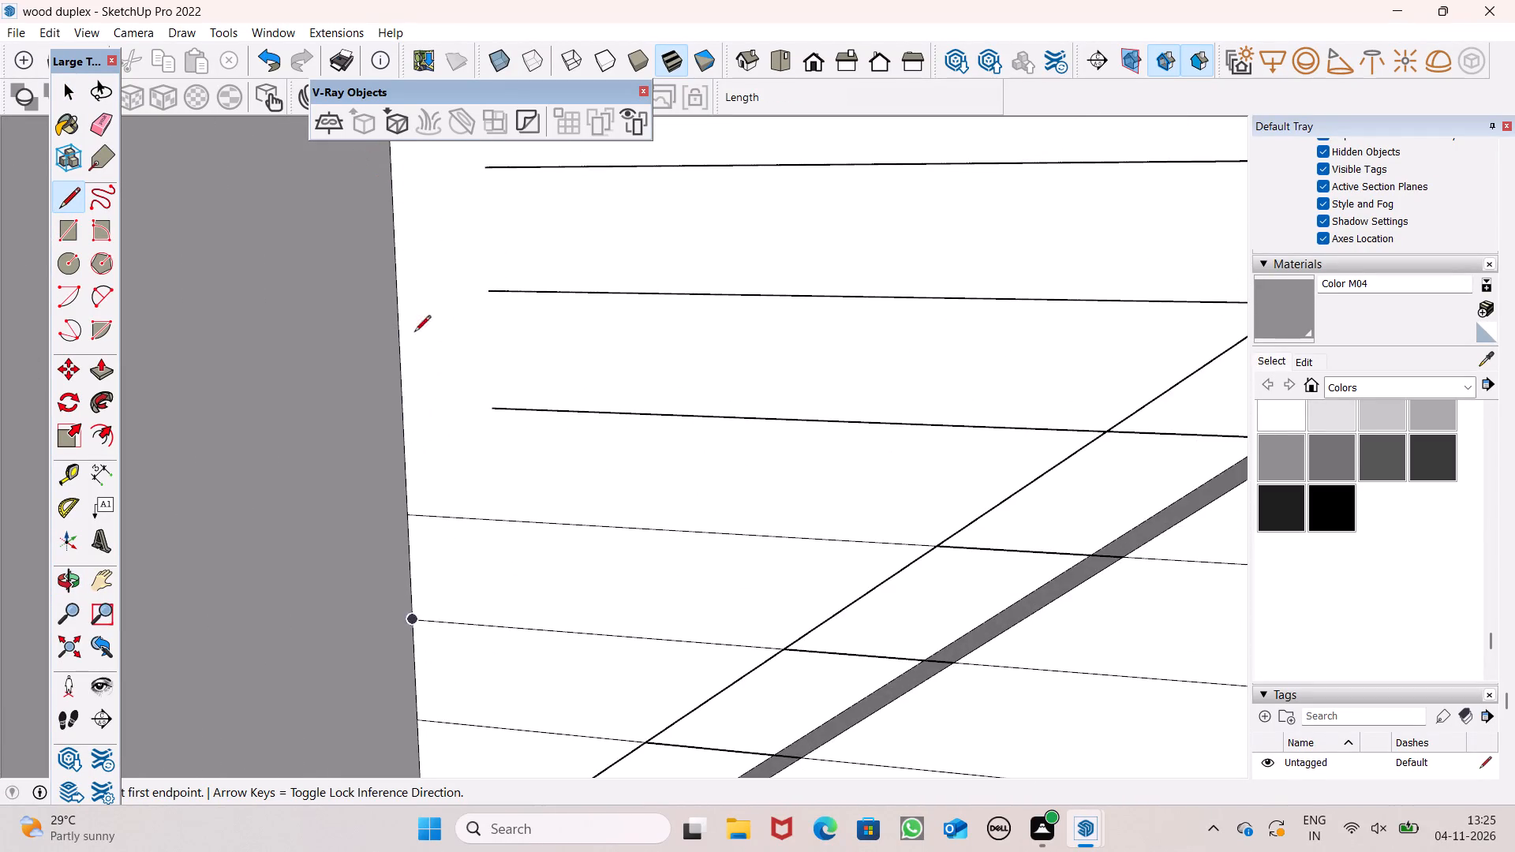
scroll(443, 366, "up", 4)
left_click_drag(520, 422, 508, 422)
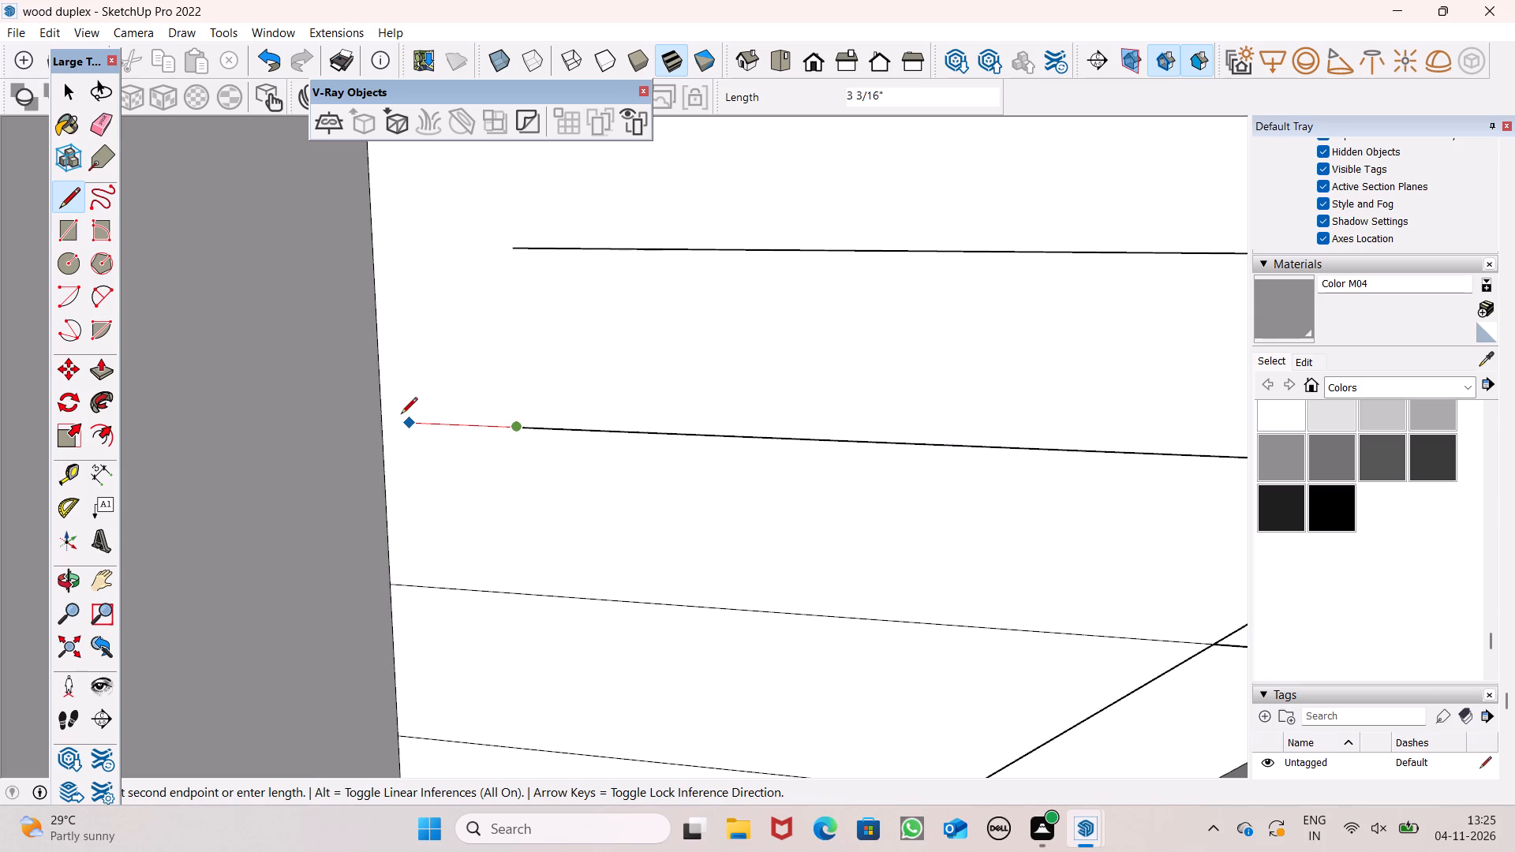
left_click_drag(388, 415, 398, 405)
left_click(516, 248)
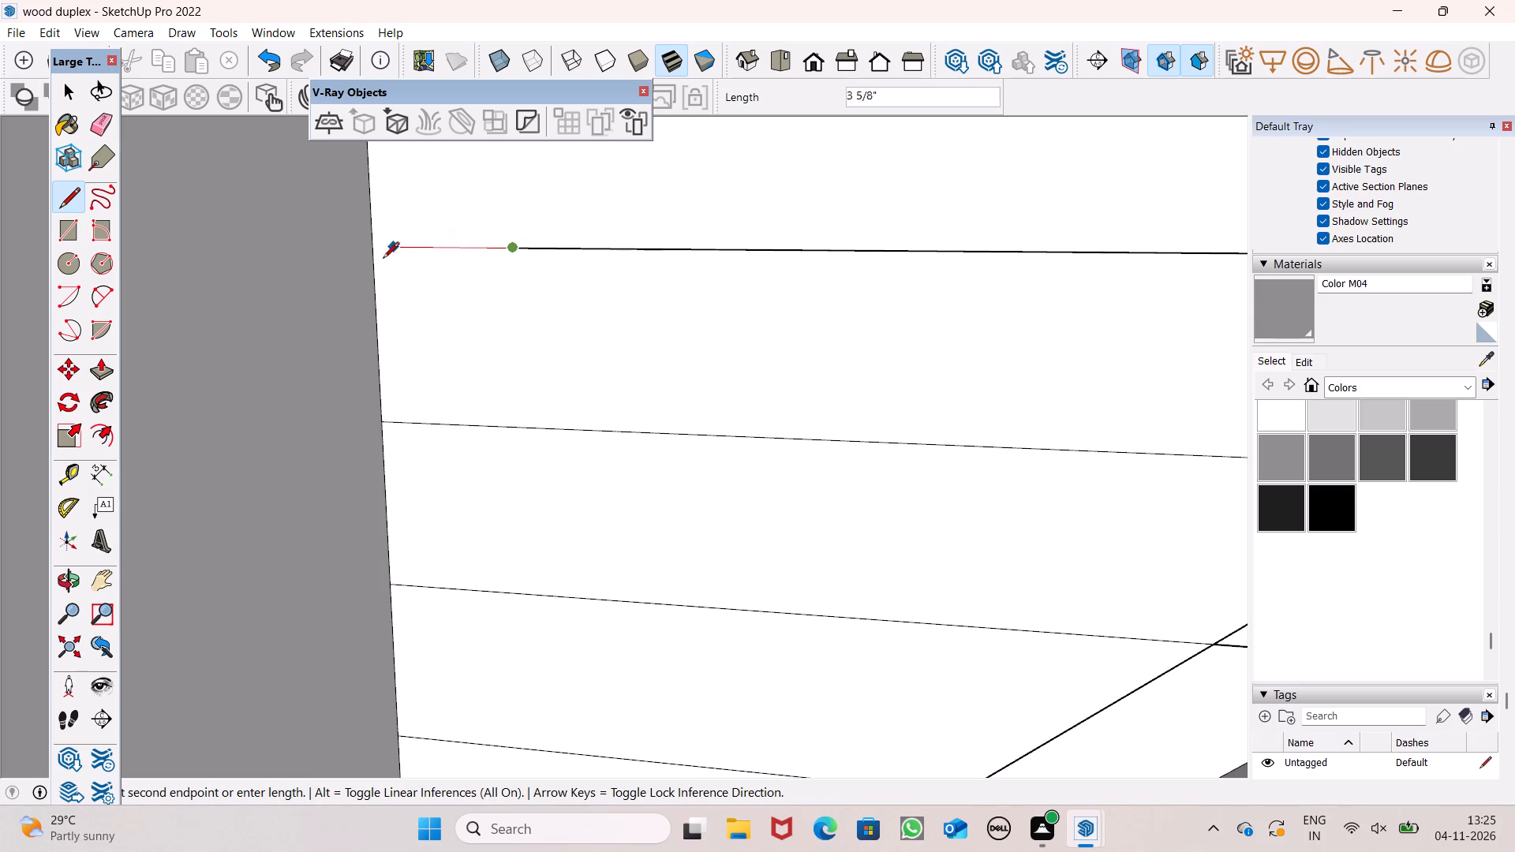
left_click(375, 256)
Extend the next two slat lines up with lines of about 4 3/16" reaching the grey post's edge.
scroll(503, 390, "down", 3)
scroll(503, 440, "up", 1)
scroll(503, 456, "down", 3)
scroll(443, 306, "down", 6)
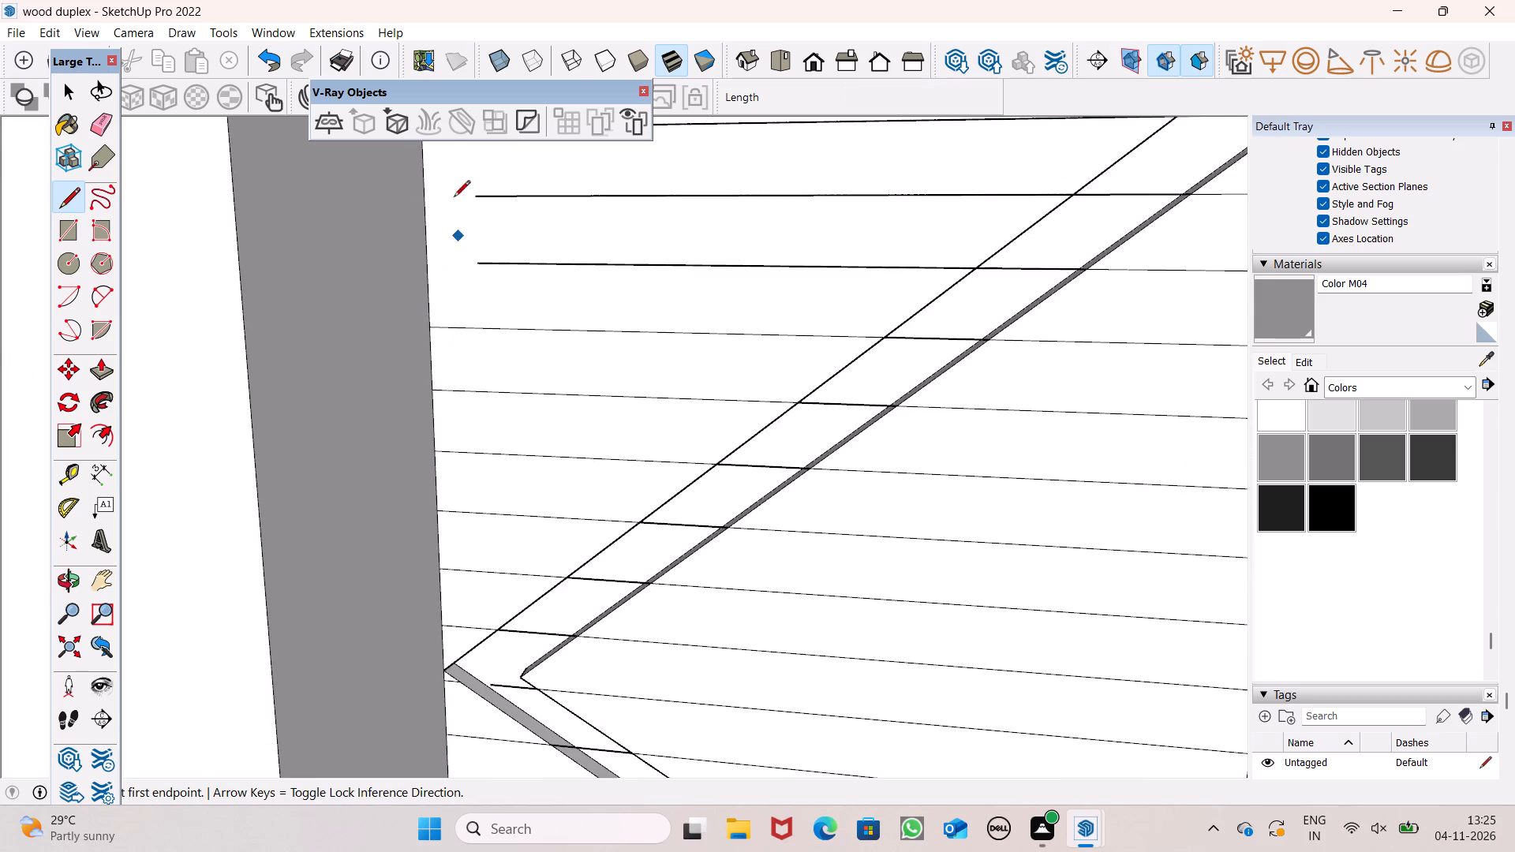
scroll(432, 143, "up", 7)
scroll(489, 264, "up", 3)
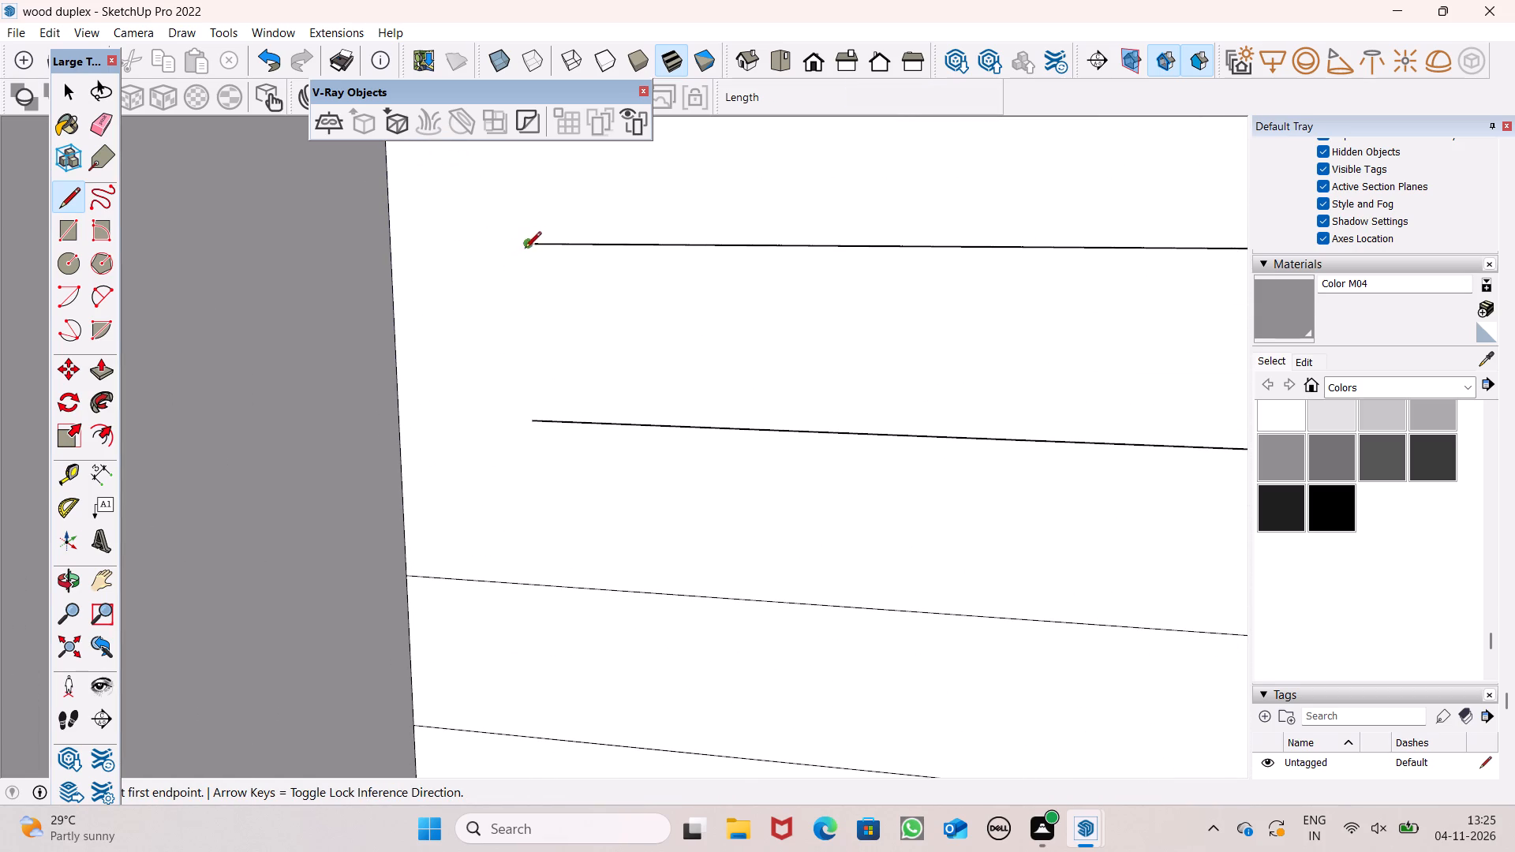
left_click(534, 245)
left_click(396, 241)
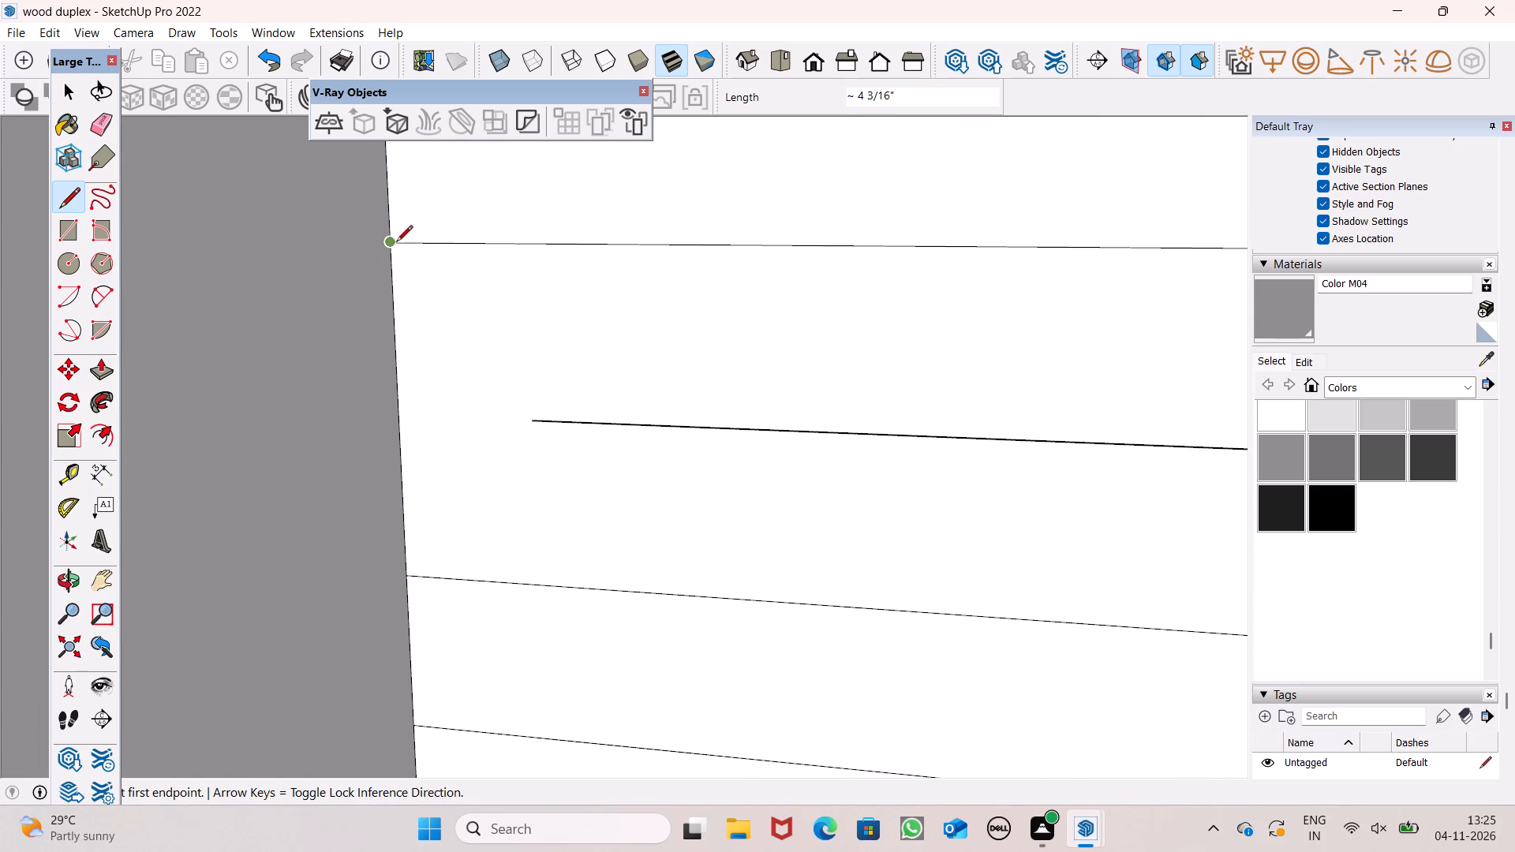
left_click_drag(538, 420, 533, 413)
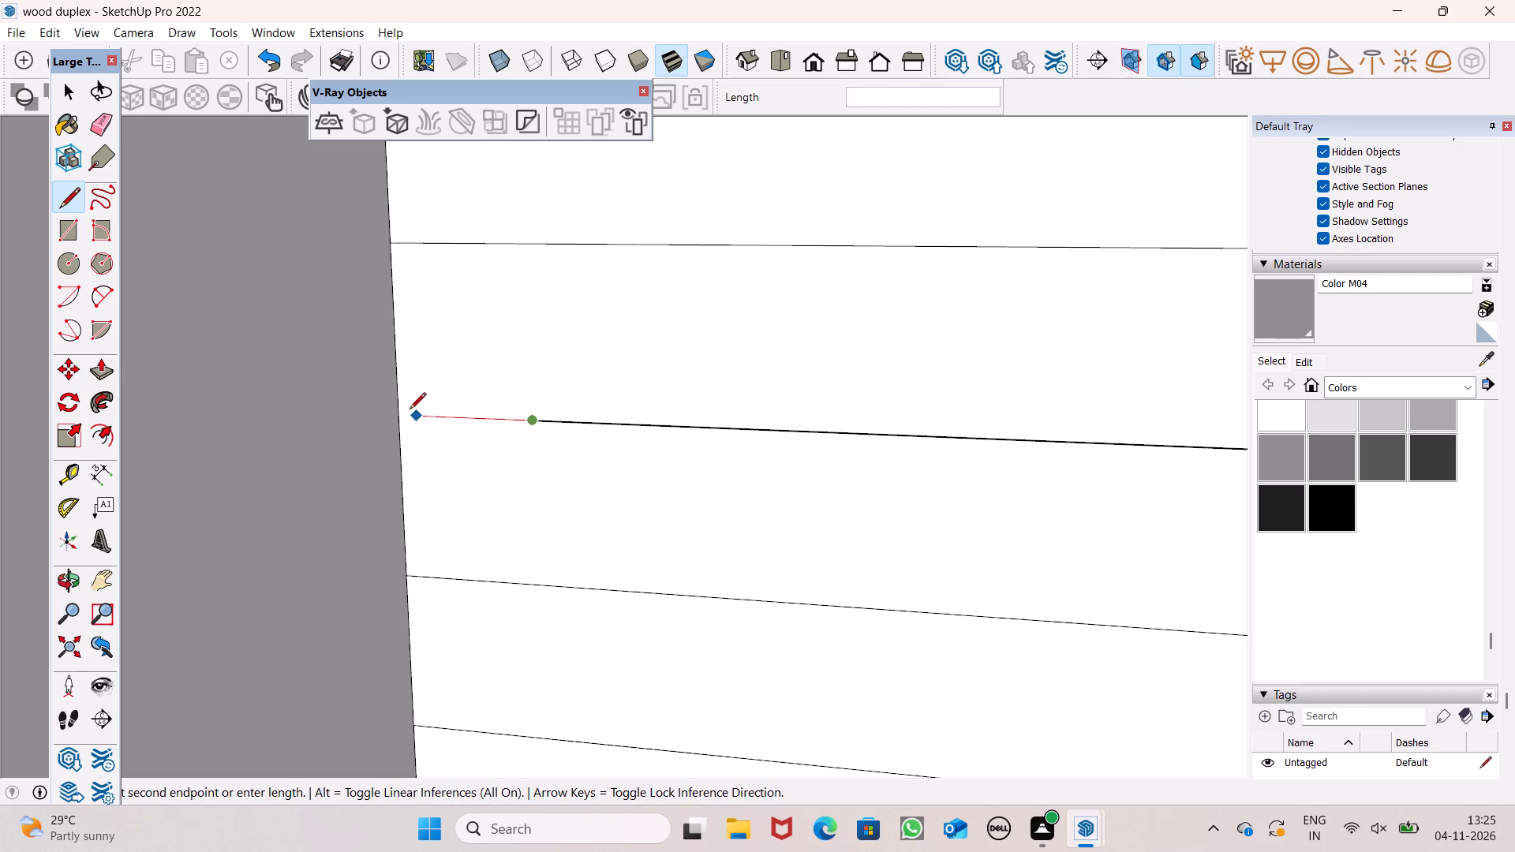
left_click(399, 413)
Extend the next four open slat lines upward along the post with lines of about 4 3/16" to its edge.
scroll(407, 559, "down", 8)
scroll(380, 354, "up", 2)
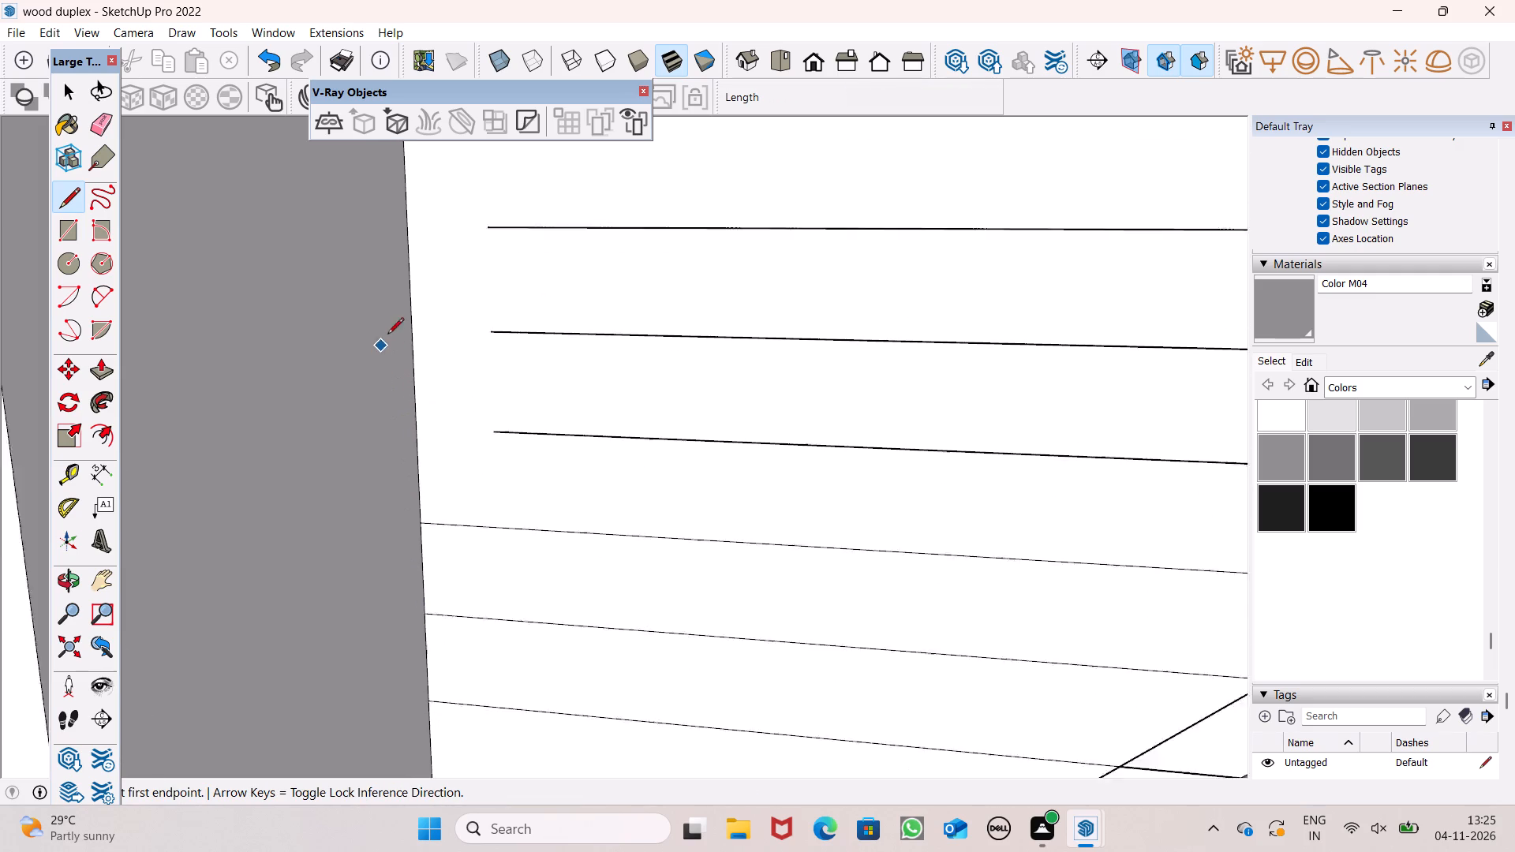
scroll(387, 335, "up", 4)
left_click(541, 337)
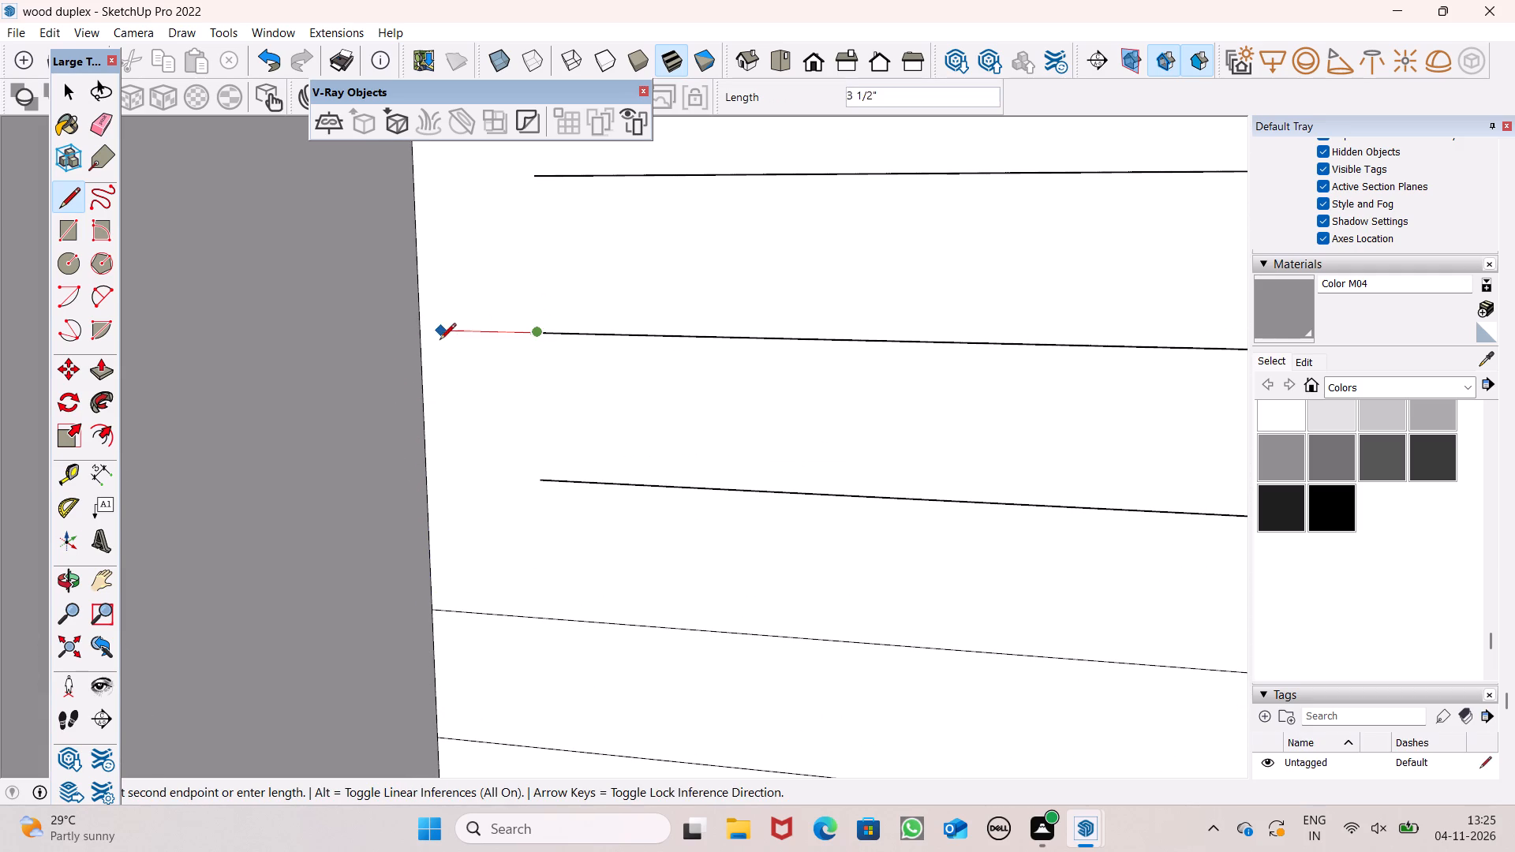
left_click(420, 338)
left_click(541, 478)
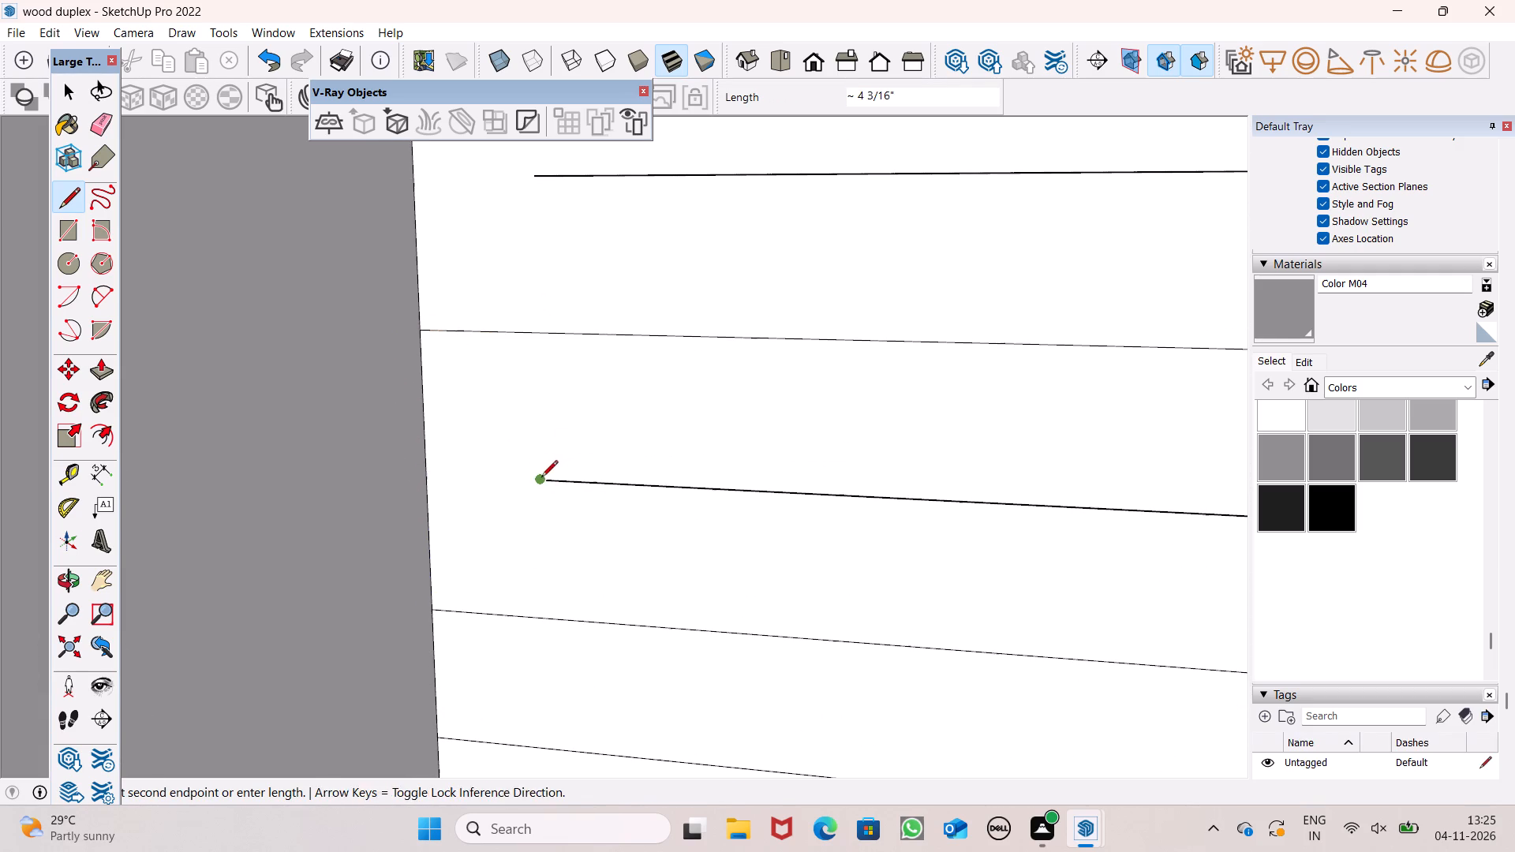
left_click(421, 480)
scroll(642, 581, "down", 7)
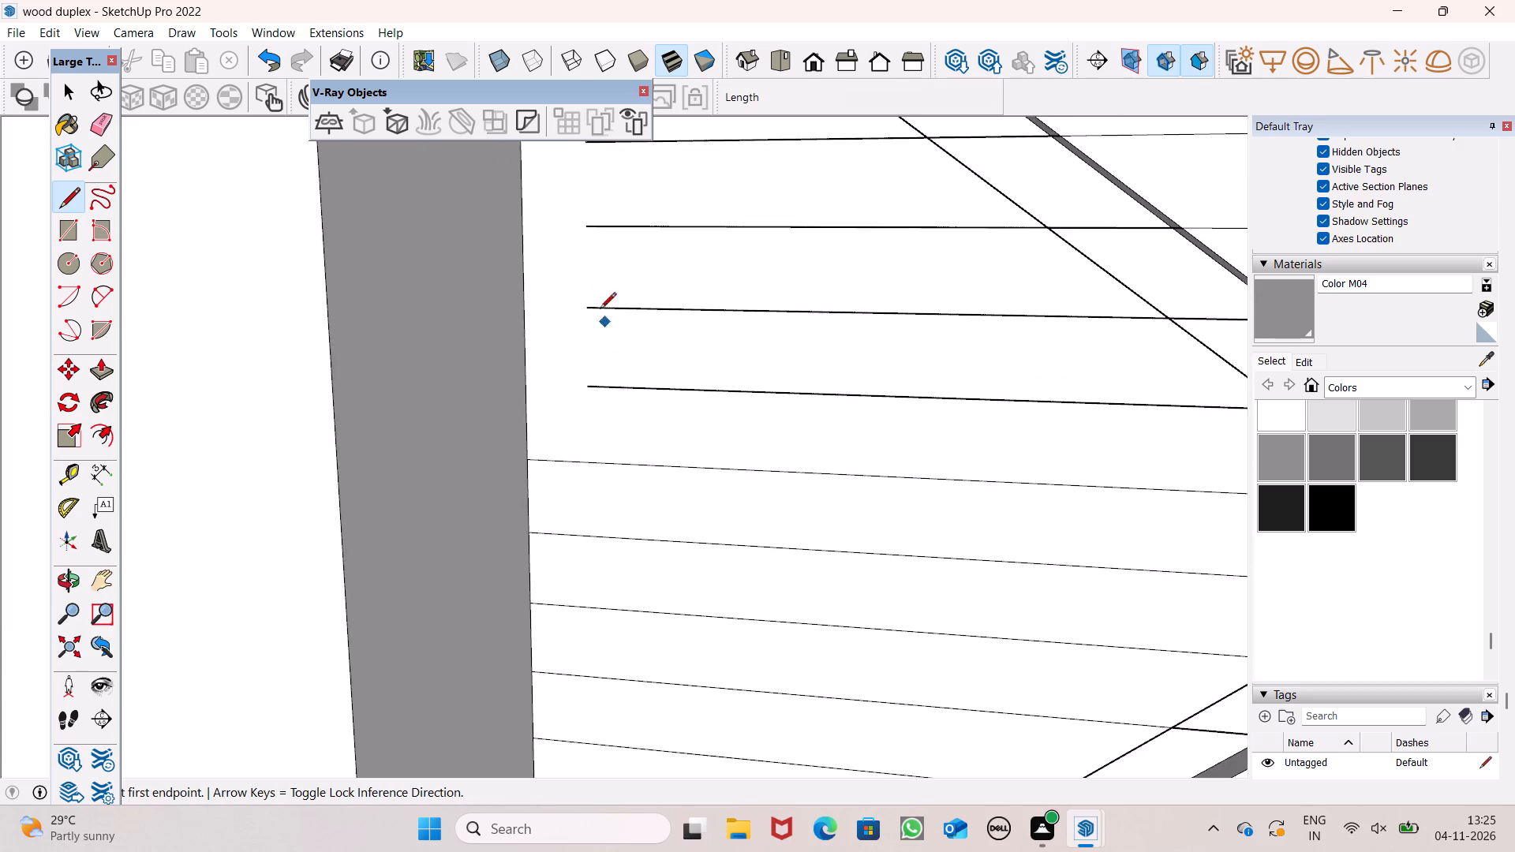
scroll(572, 290, "up", 6)
left_click(596, 317)
left_click(483, 318)
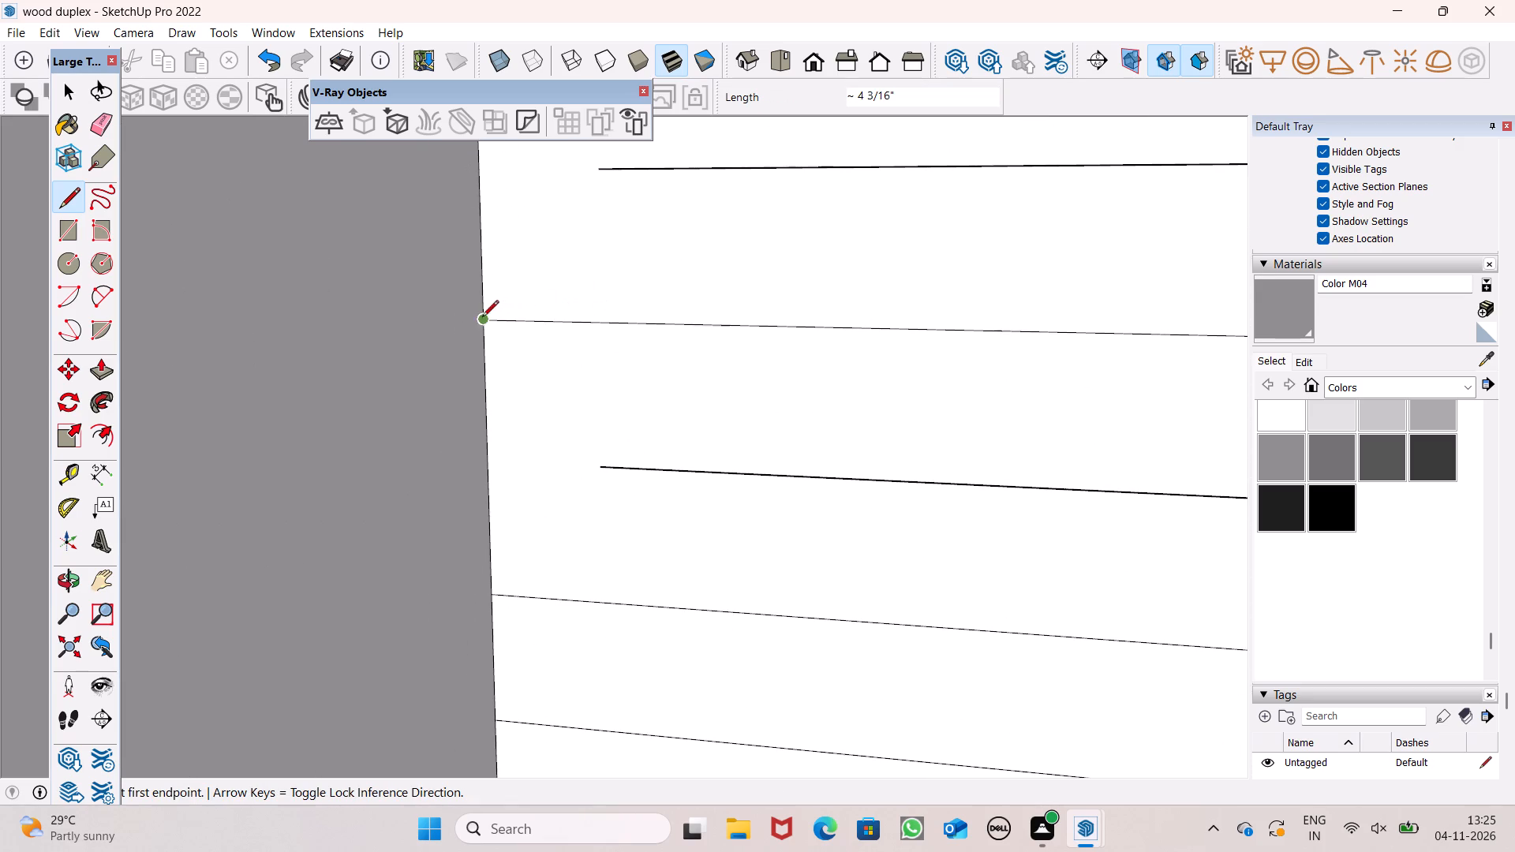
left_click(600, 464)
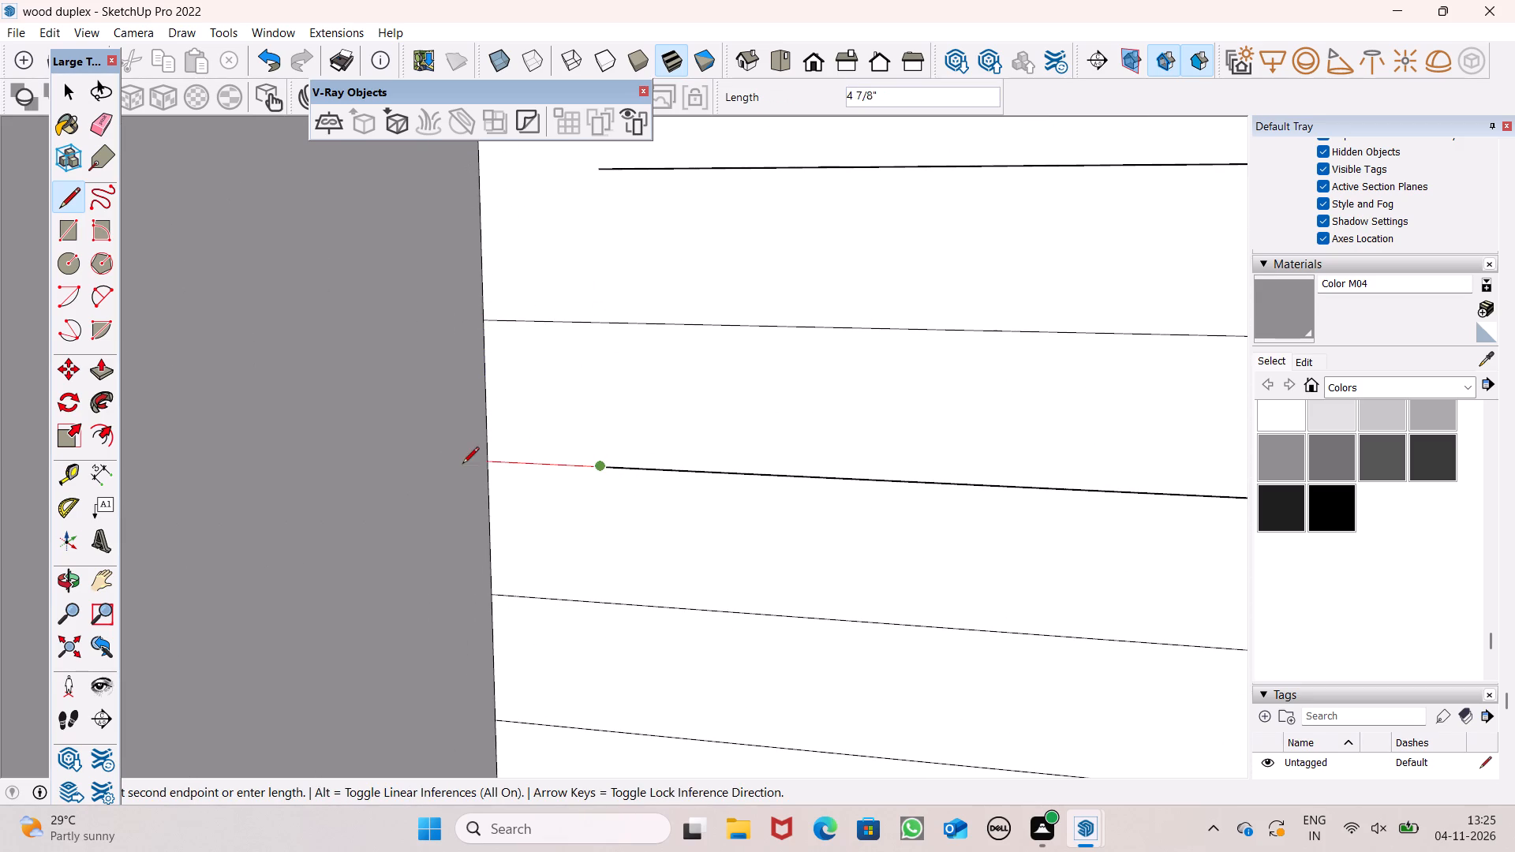
left_click(484, 461)
Extend four more slat lines, continuing up the panel, with lines of about 4 3/16" to the grey post's edge.
scroll(608, 527, "down", 6)
scroll(547, 263, "up", 5)
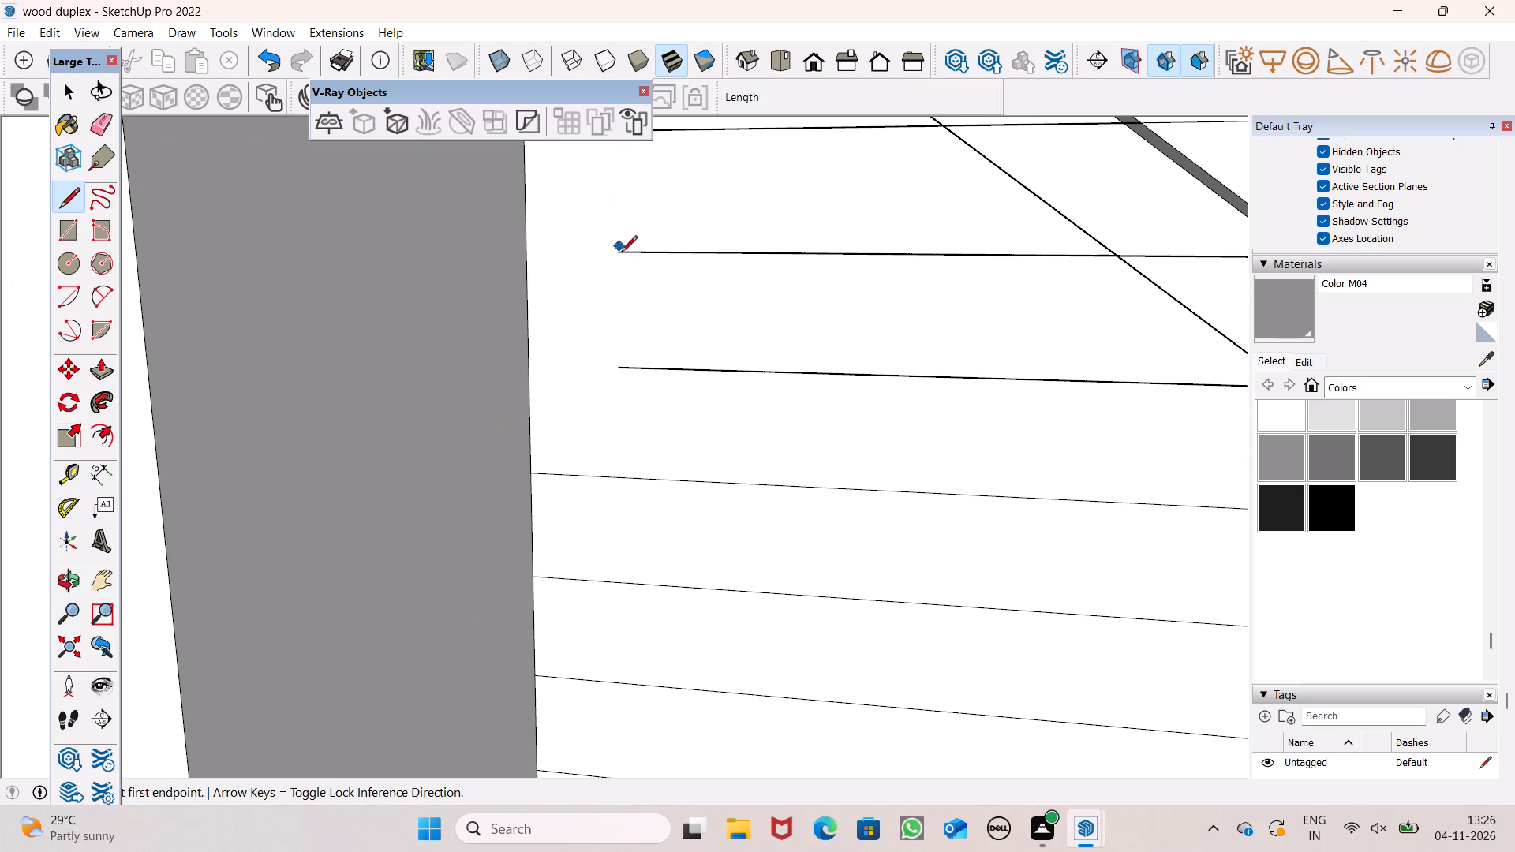
left_click_drag(623, 252, 612, 250)
left_click(530, 249)
left_click(629, 364)
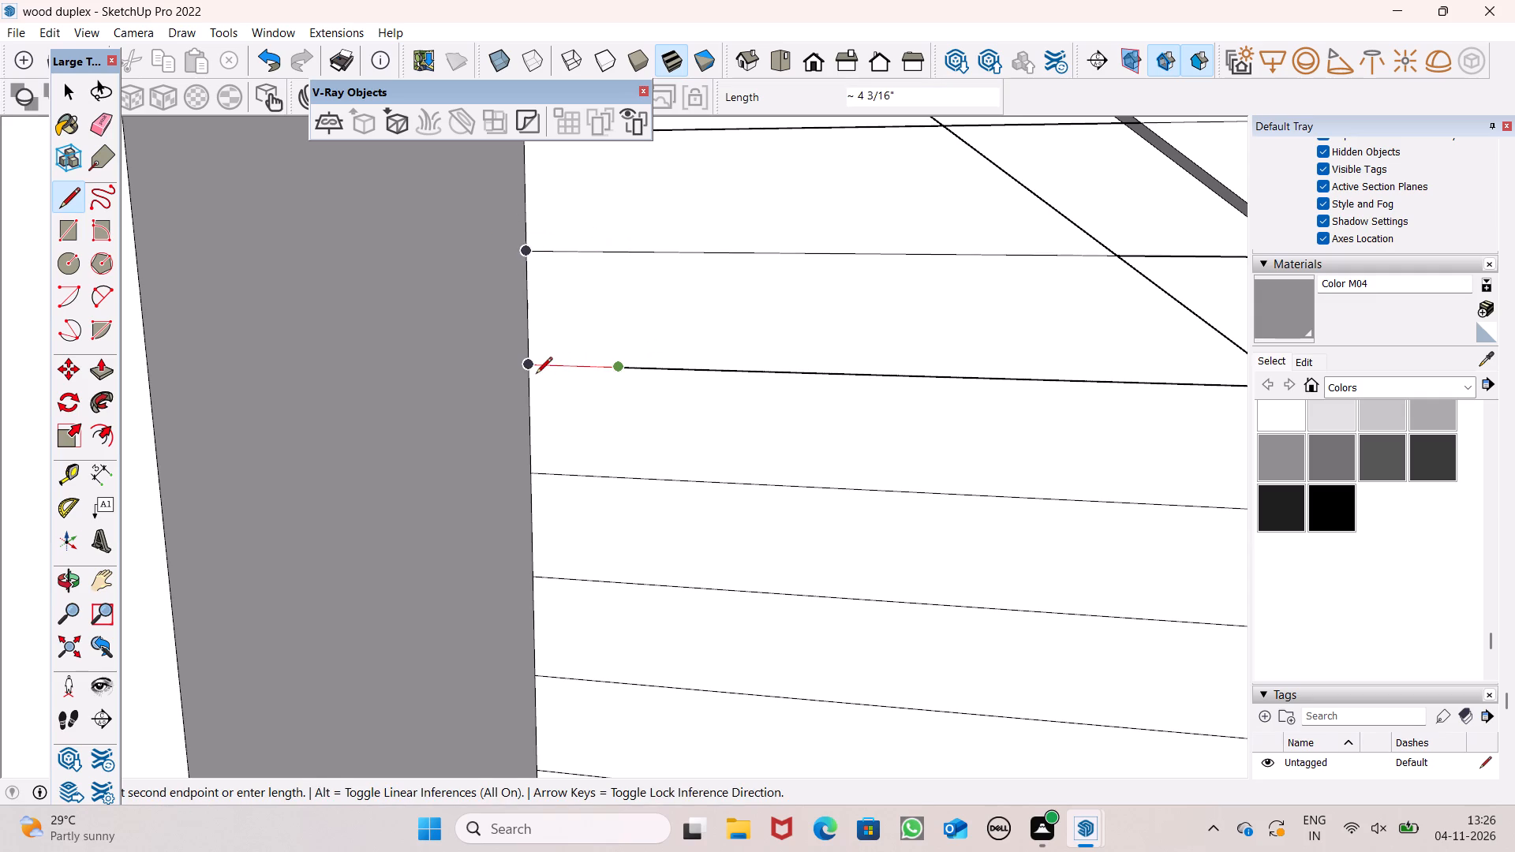
left_click(536, 375)
scroll(679, 398, "down", 8)
scroll(629, 302, "up", 8)
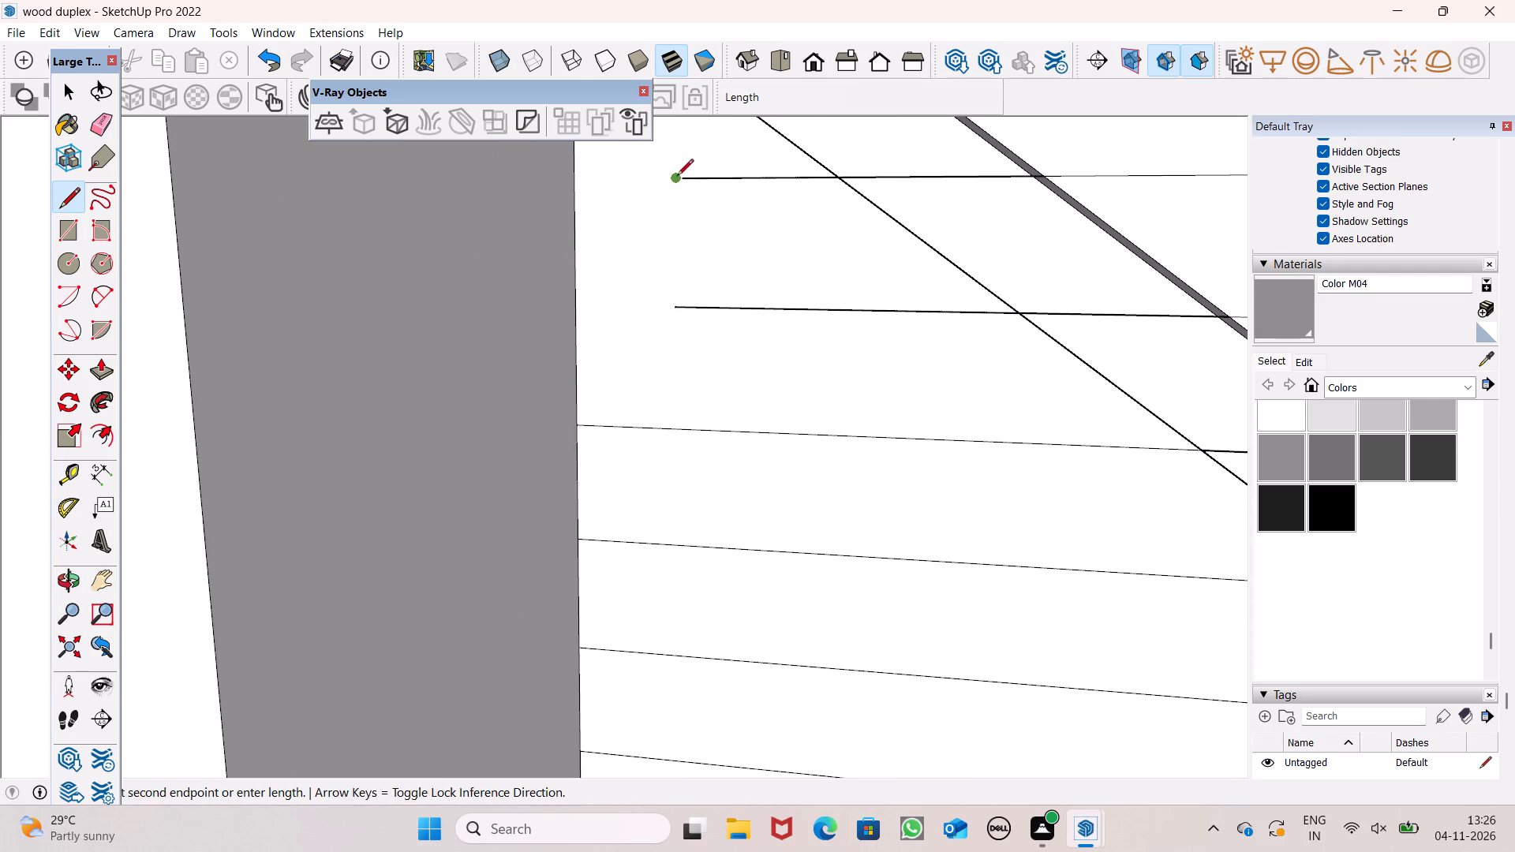
left_click(677, 177)
left_click(574, 183)
left_click(679, 309)
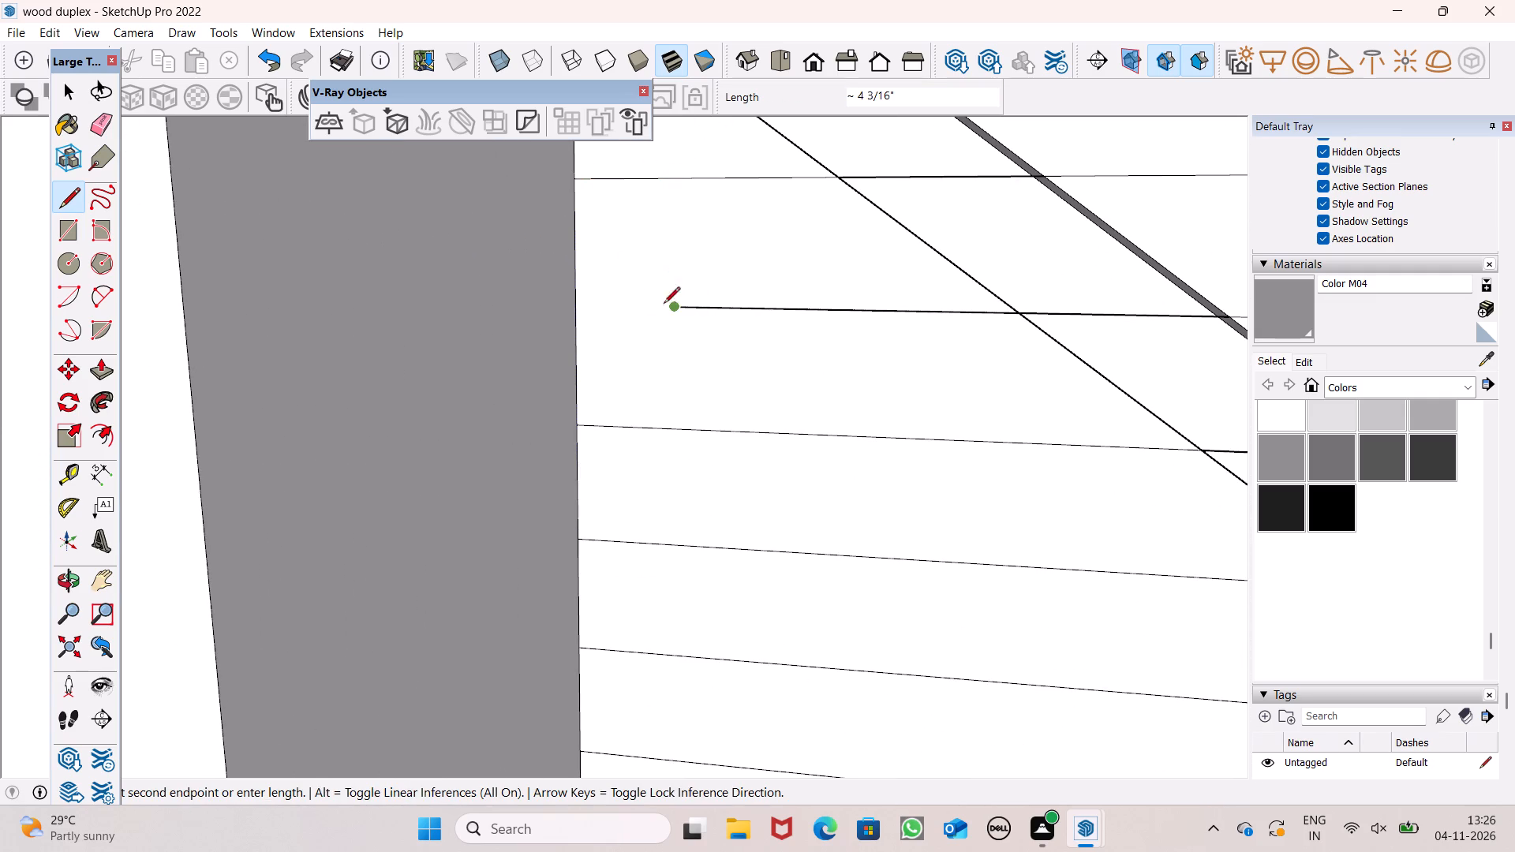
left_click(578, 315)
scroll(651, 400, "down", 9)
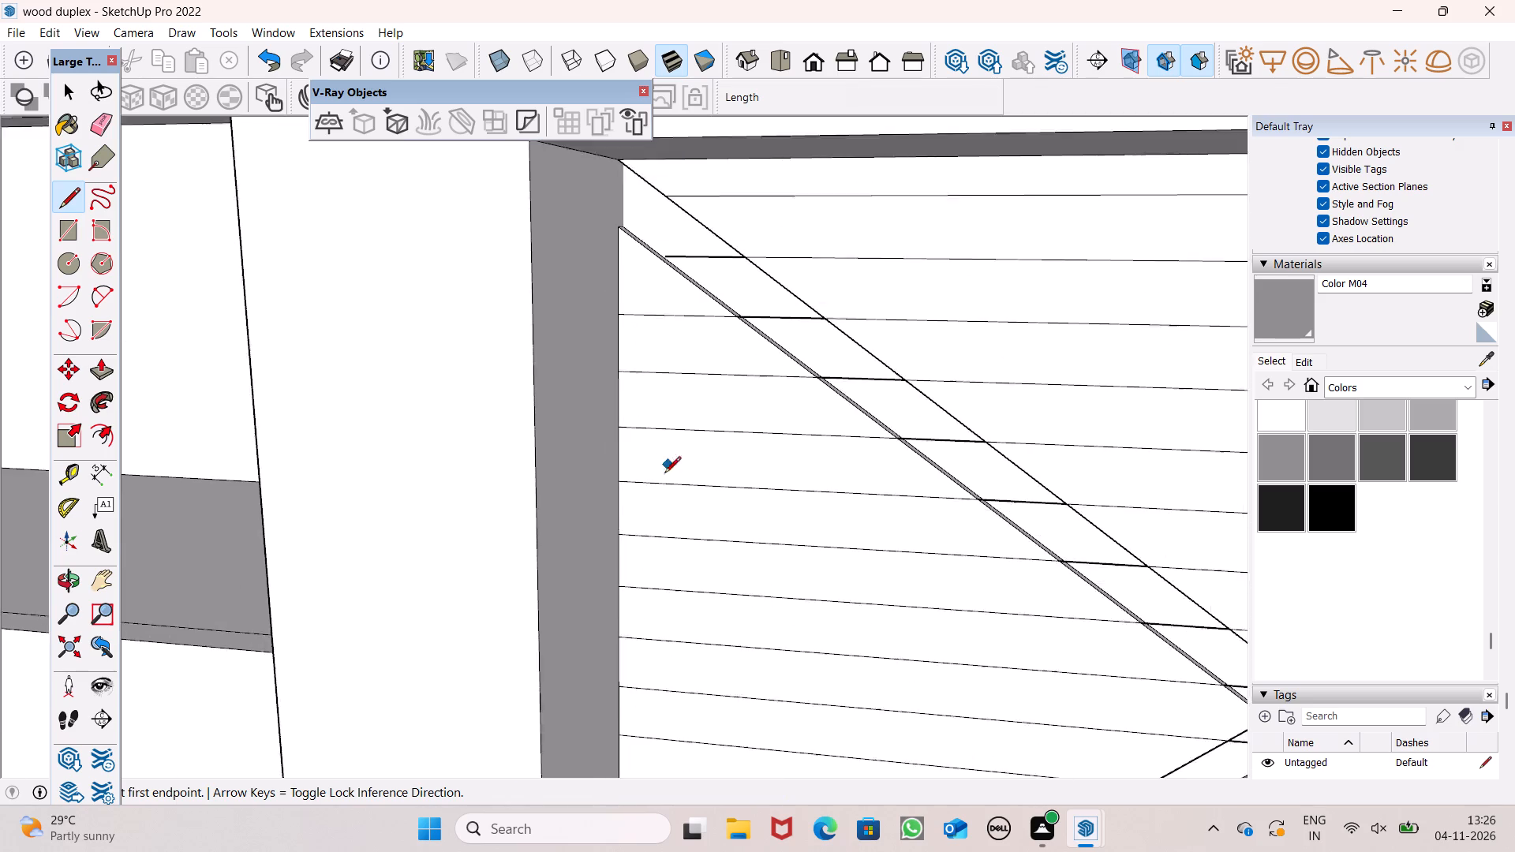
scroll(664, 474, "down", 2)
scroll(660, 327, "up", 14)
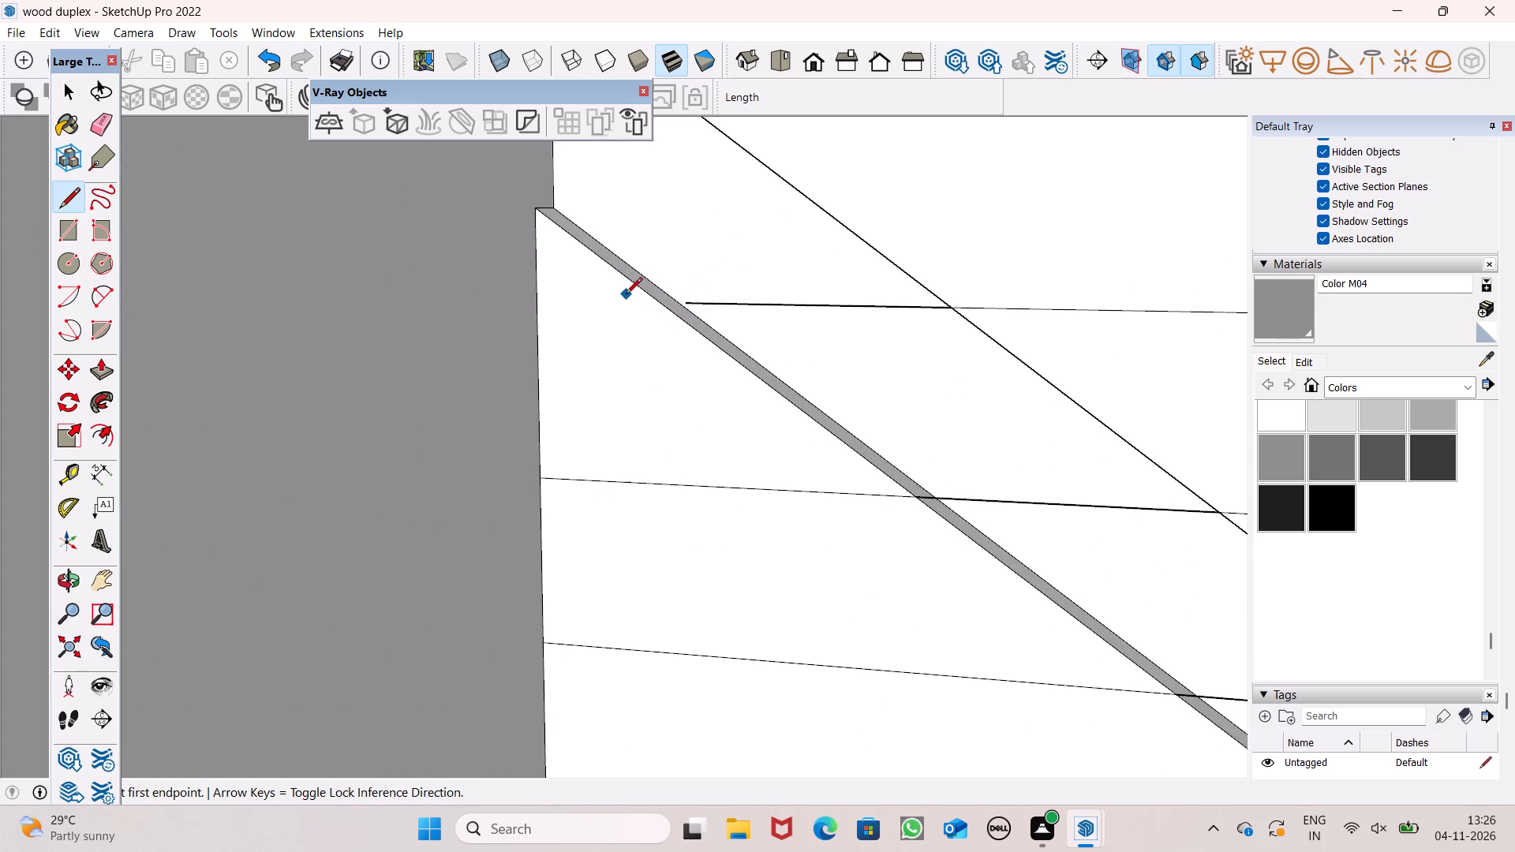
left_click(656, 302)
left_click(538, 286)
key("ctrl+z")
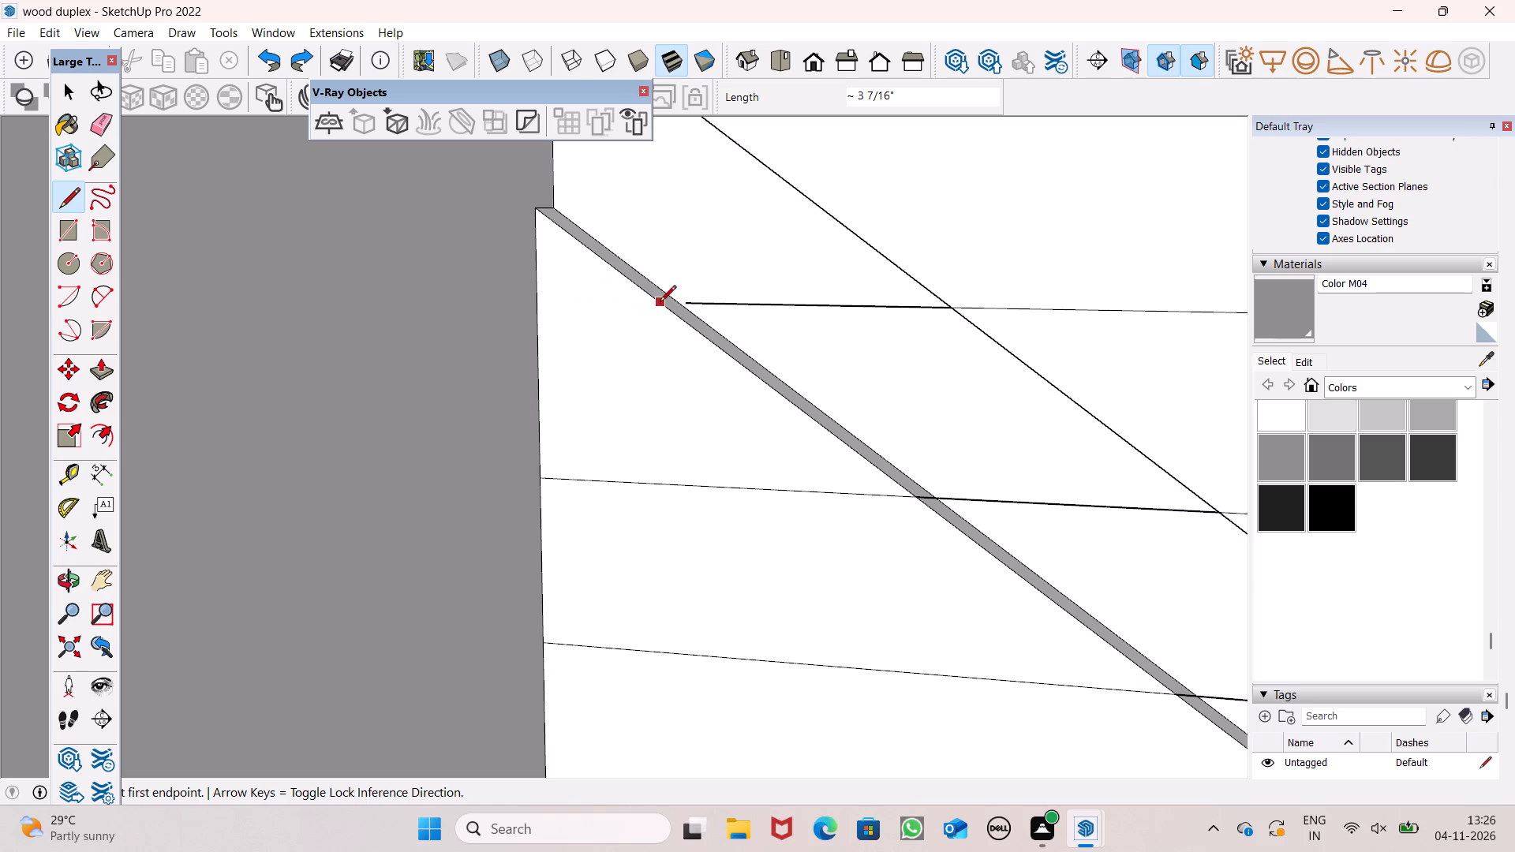
Draw the missing slat line from the top diagonal strip's edge to the grey post's edge, aligned with its slat.
left_click(660, 303)
left_click(544, 295)
Erase the slat line segments crossing the zigzag's diagonal strip that rises from the grey post's bottom corner, up to its bend.
scroll(630, 357, "down", 3)
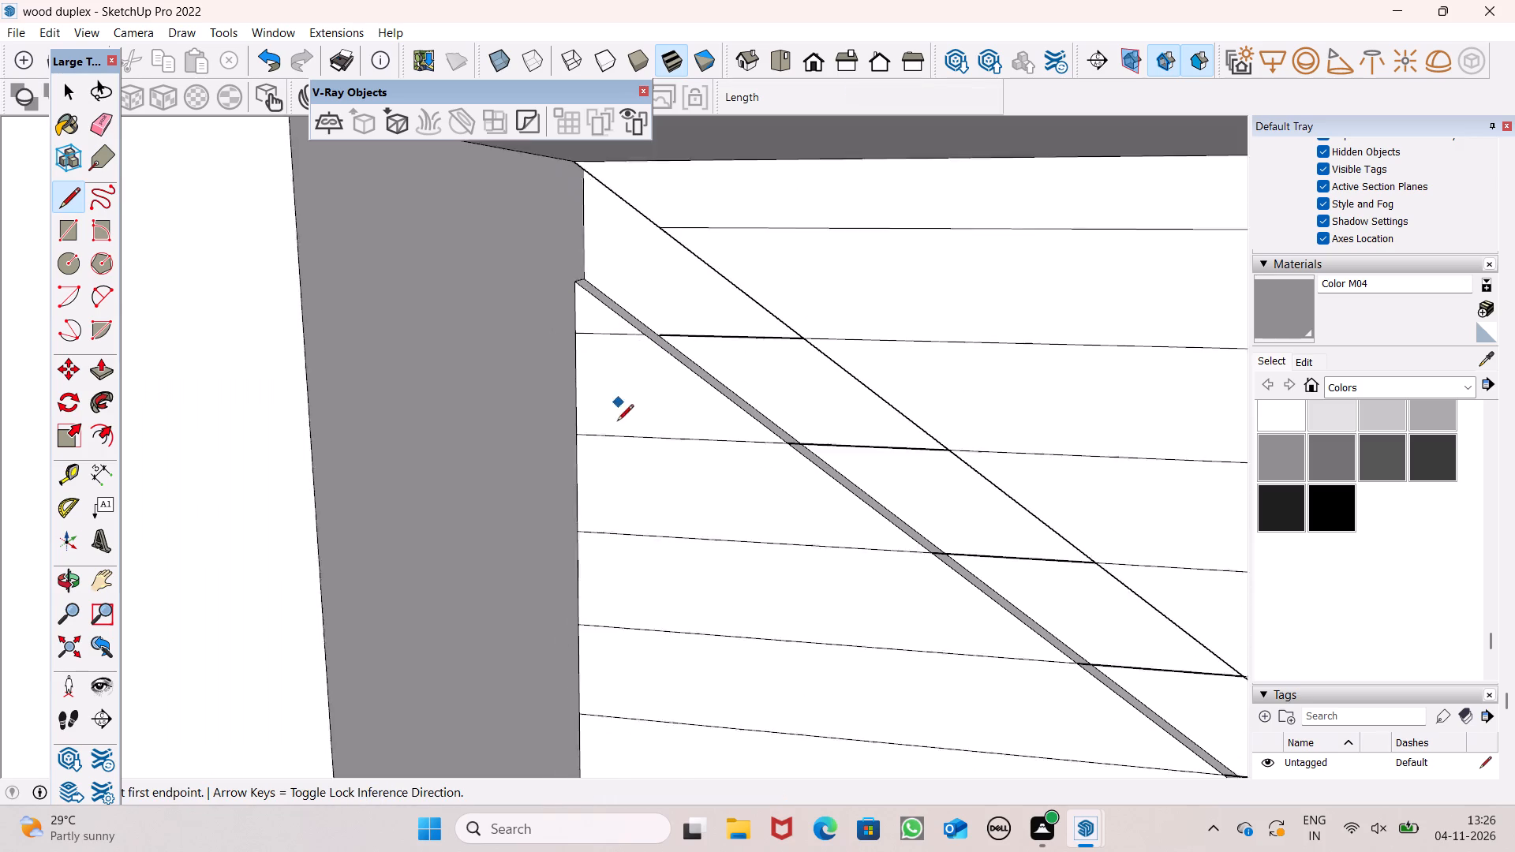
scroll(617, 422, "down", 10)
scroll(581, 271, "down", 2)
scroll(558, 161, "down", 5)
scroll(679, 168, "down", 6)
scroll(679, 168, "up", 1)
scroll(679, 168, "down", 1)
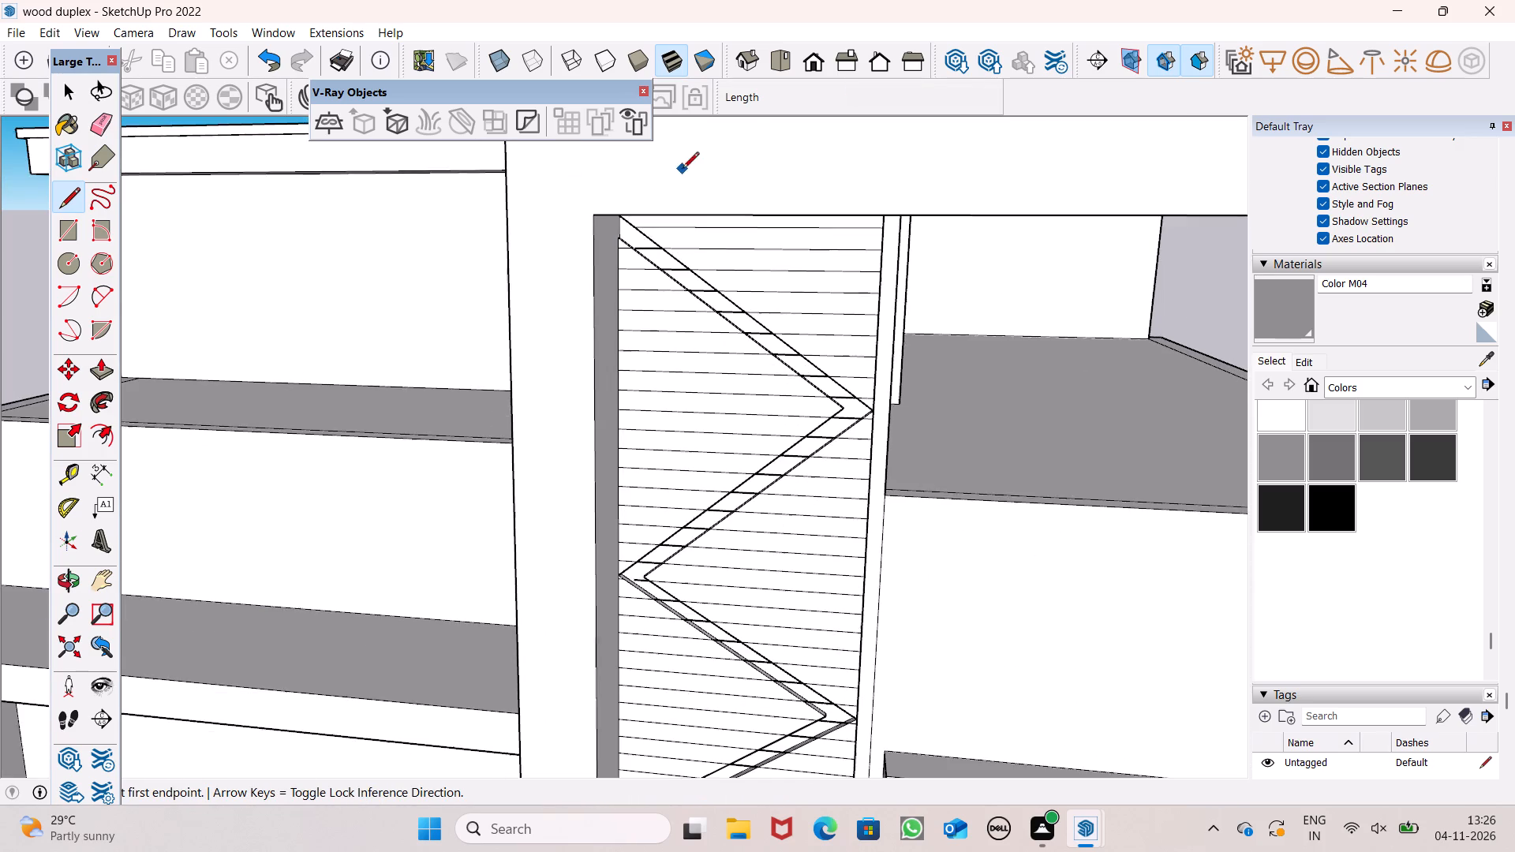
scroll(755, 114, "down", 6)
scroll(781, 206, "down", 5)
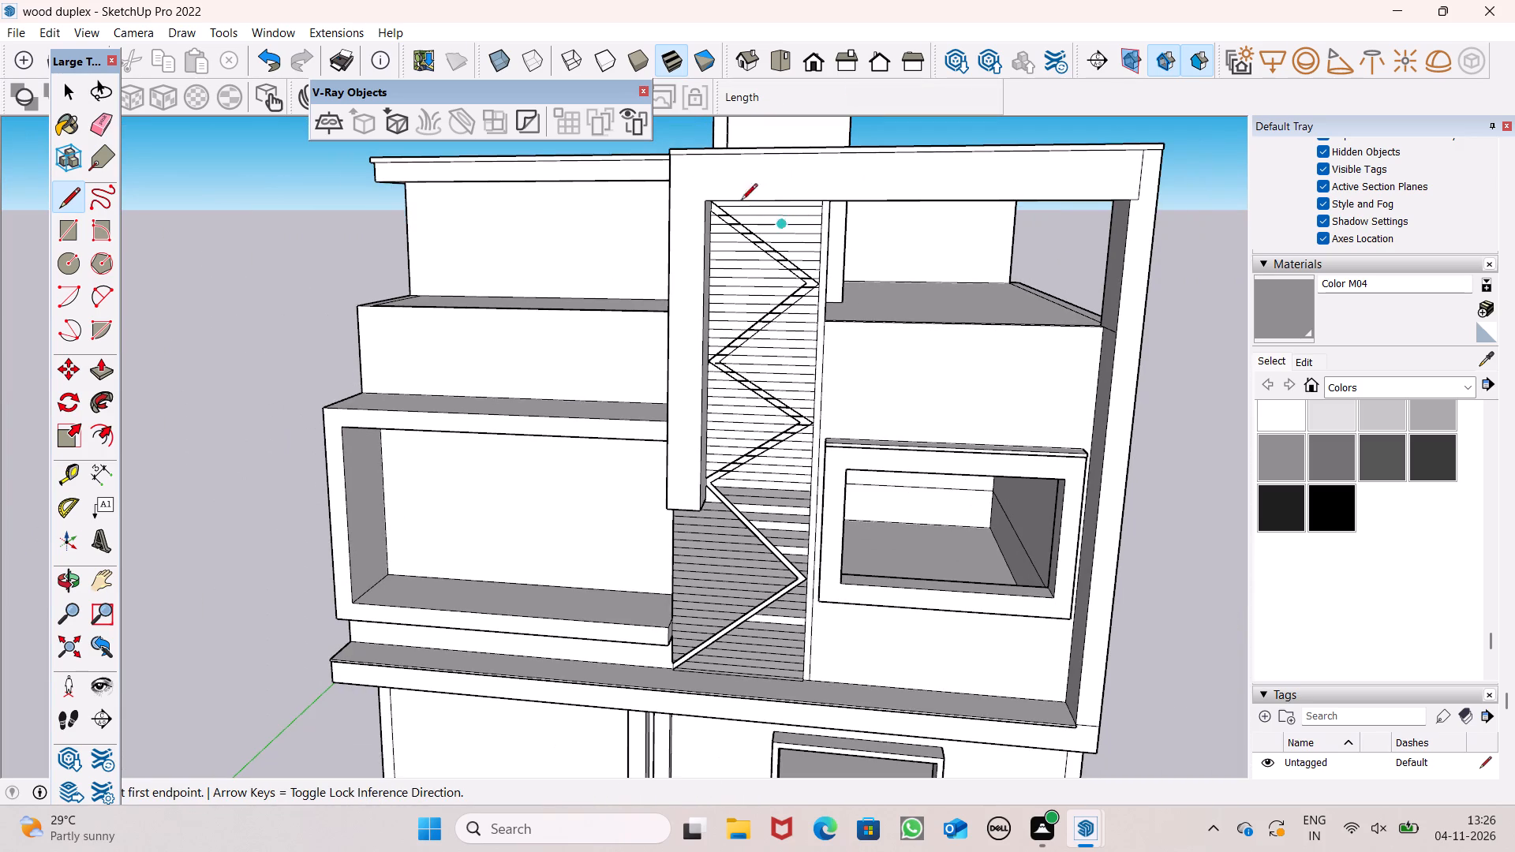
left_click(92, 123)
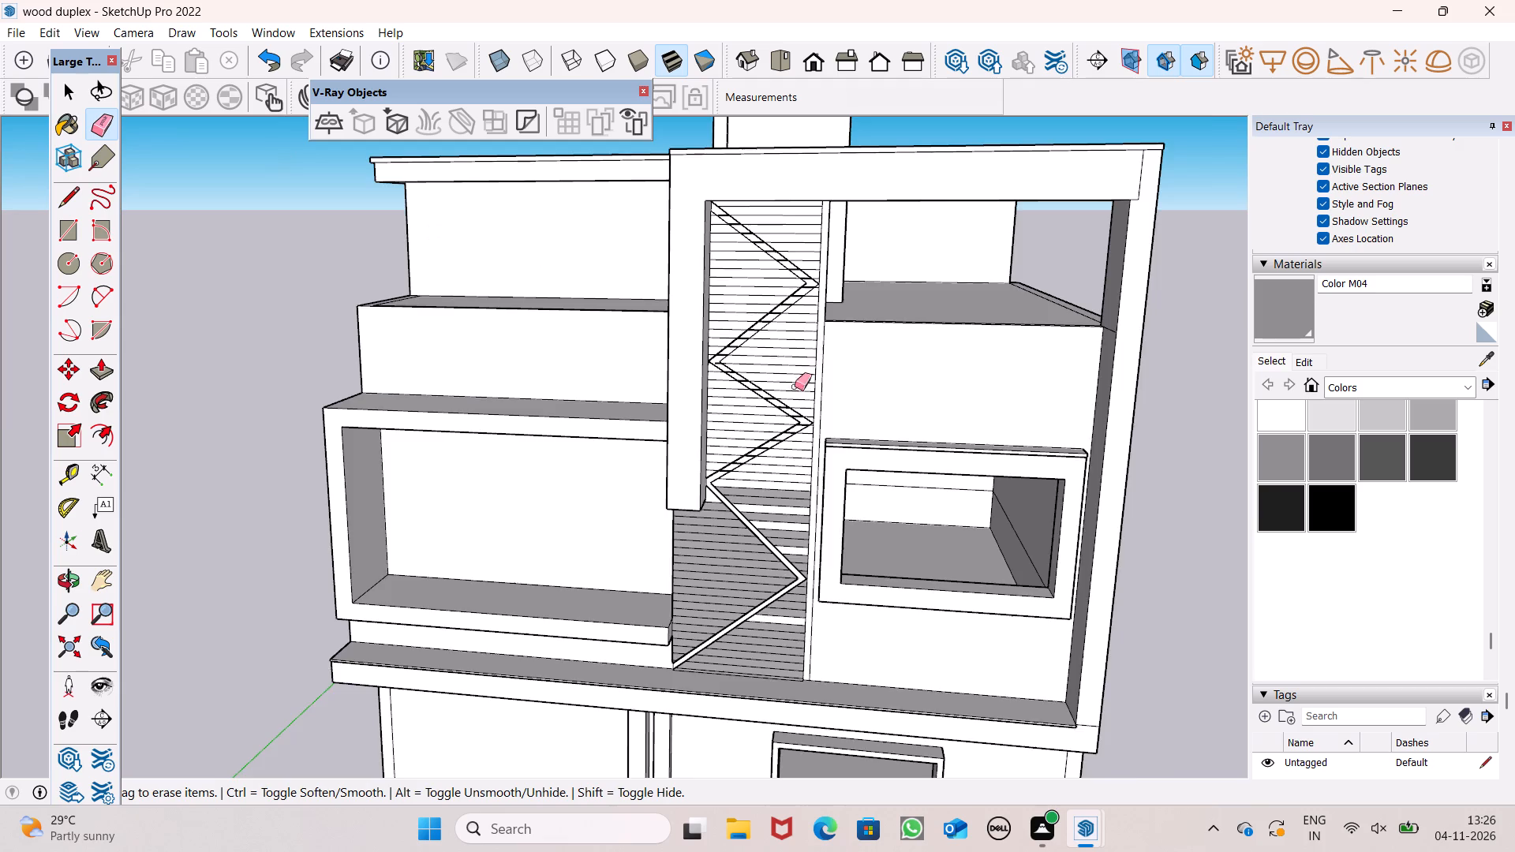
scroll(788, 395, "up", 6)
scroll(699, 536, "up", 14)
left_click_drag(660, 479, 731, 437)
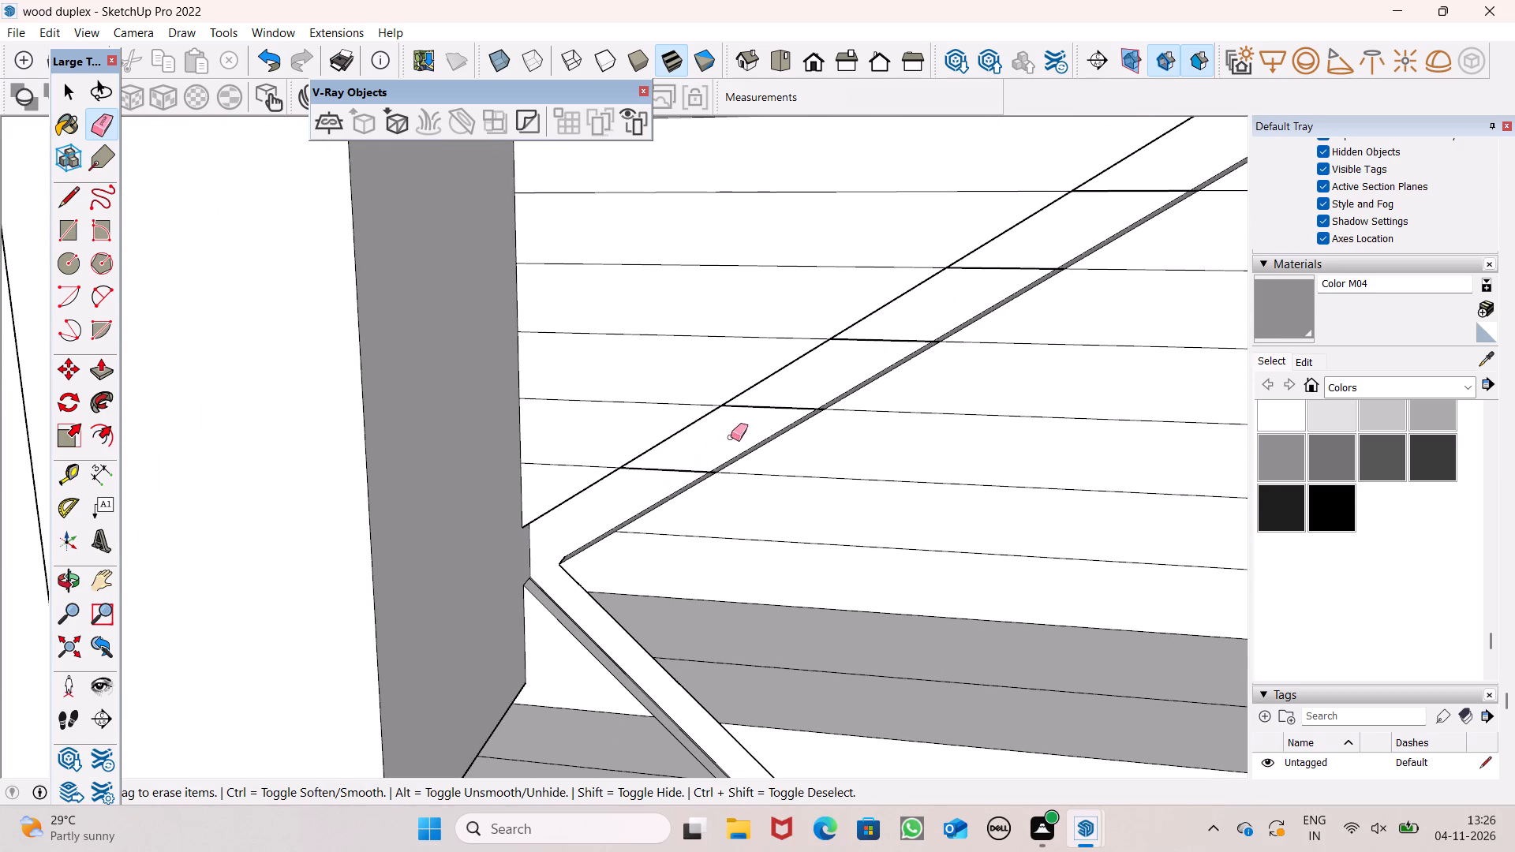
left_click_drag(731, 437, 1144, 170)
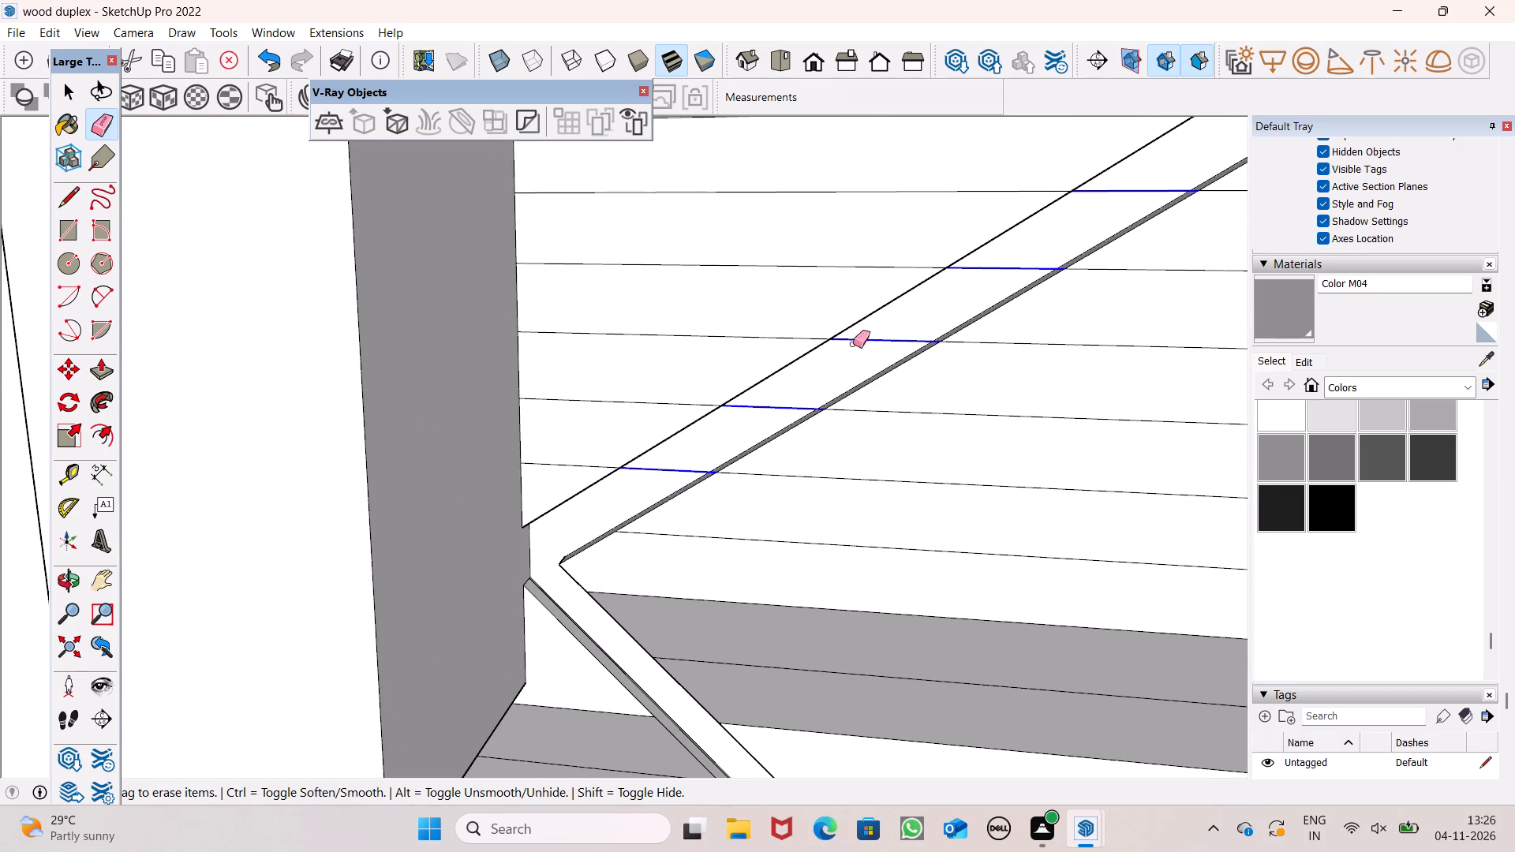
scroll(610, 423, "down", 7)
scroll(825, 278, "up", 6)
left_click_drag(896, 362, 1002, 295)
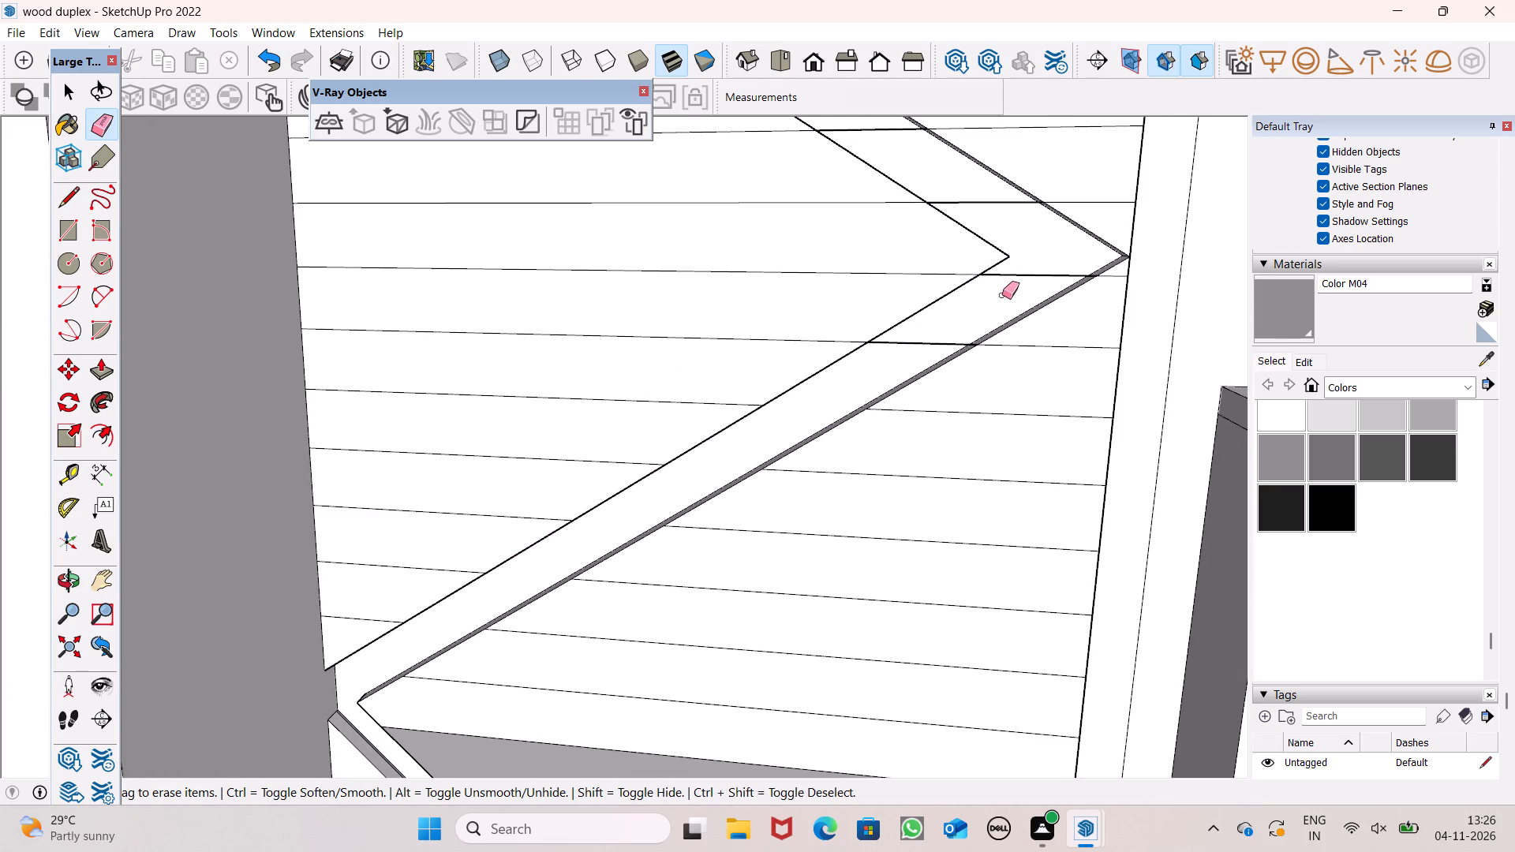
left_click_drag(1002, 295, 956, 197)
Erase the slat line segments inside the next zigzag diagonal up, from the outer bend back to the corner at the post.
scroll(989, 393, "down", 6)
scroll(860, 179, "up", 4)
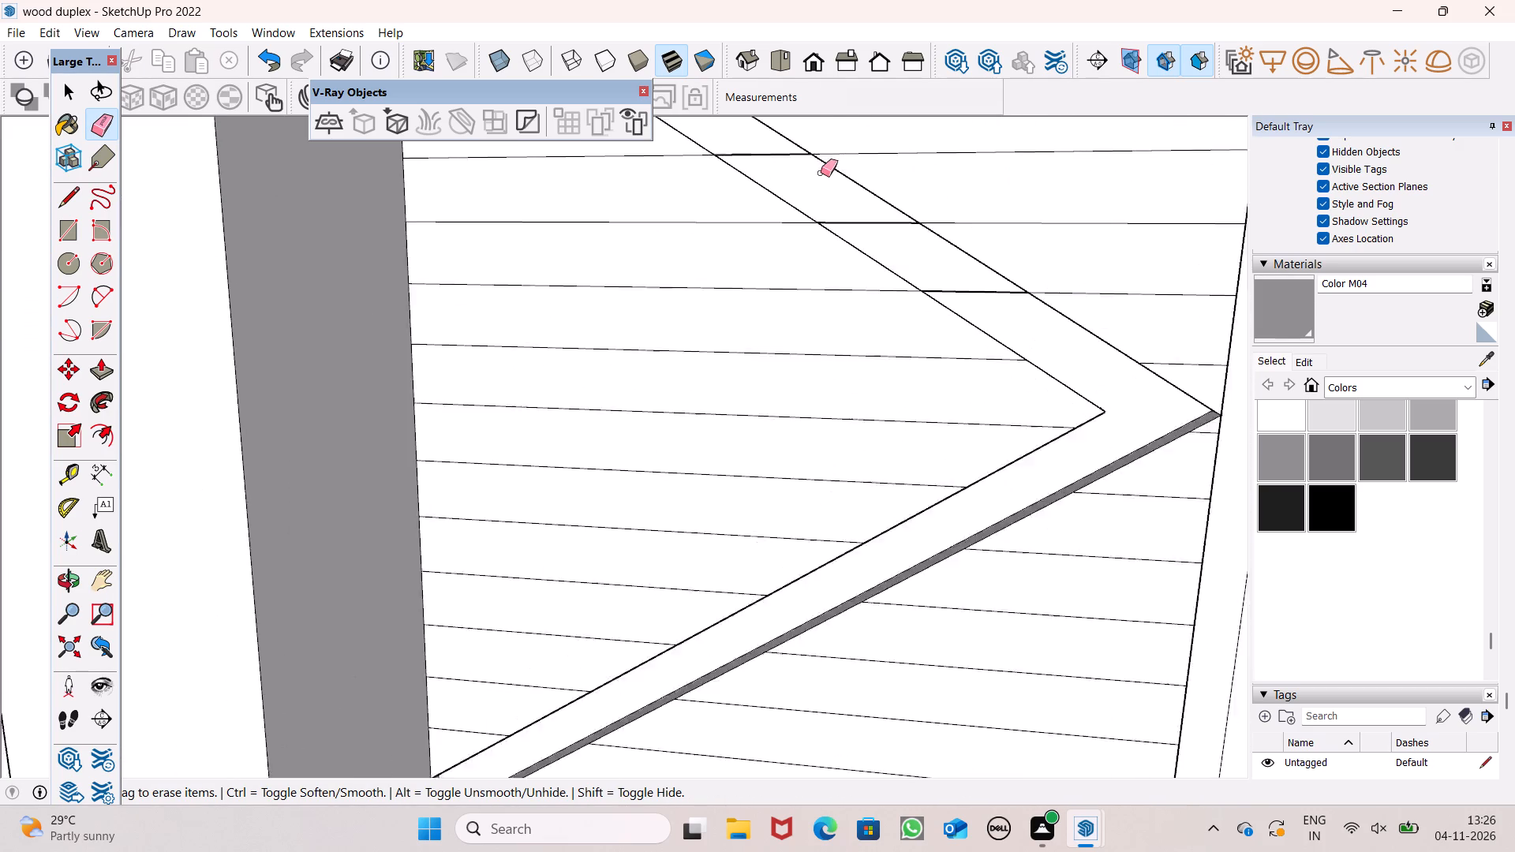
scroll(821, 173, "up", 3)
left_click_drag(764, 140, 998, 327)
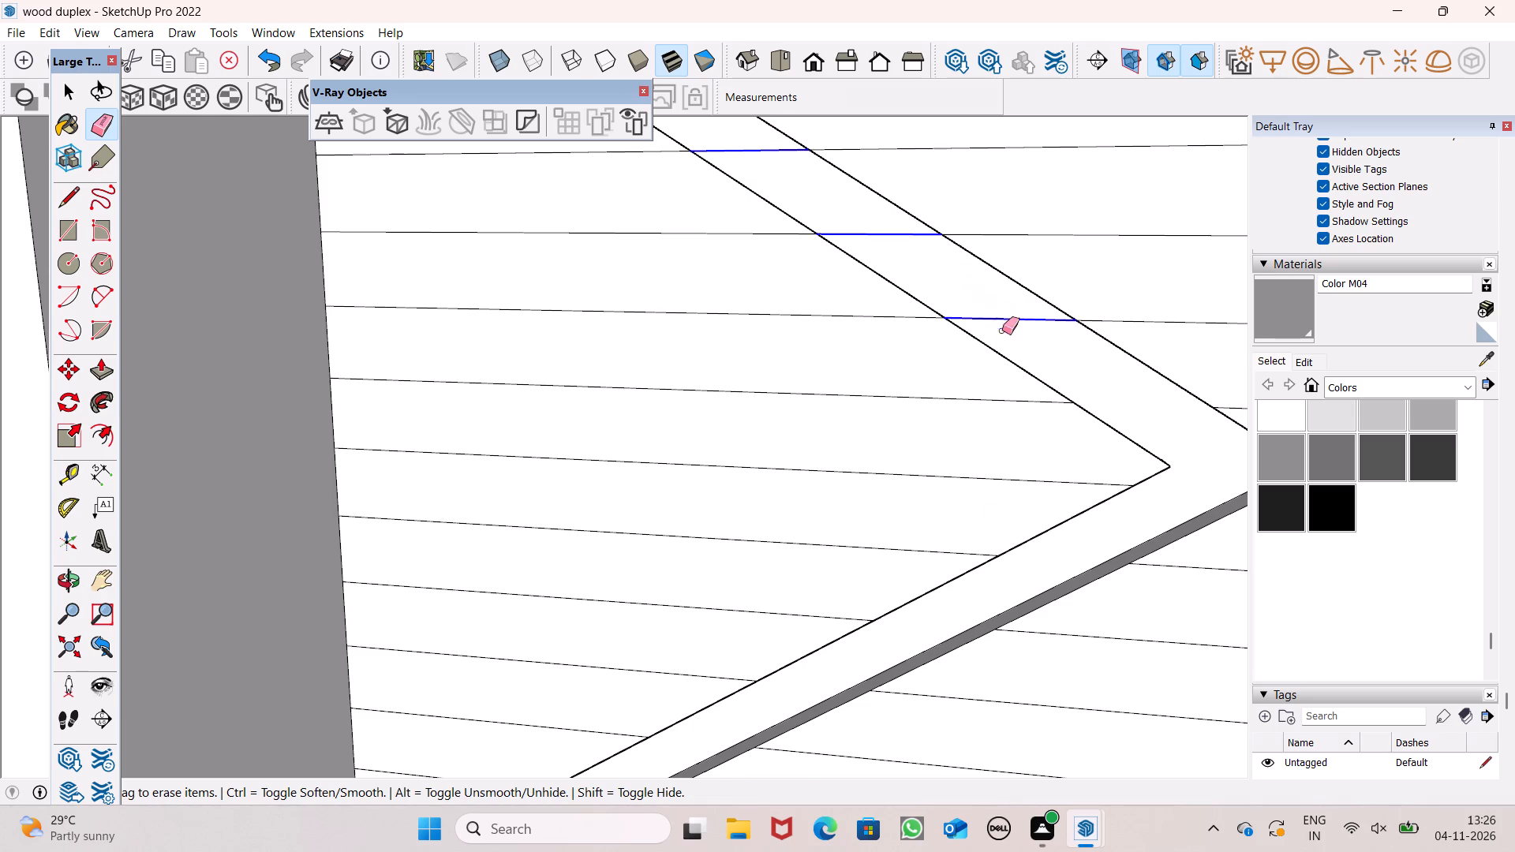
scroll(991, 568, "down", 6)
scroll(693, 350, "down", 3)
scroll(701, 279, "up", 8)
left_click(597, 202)
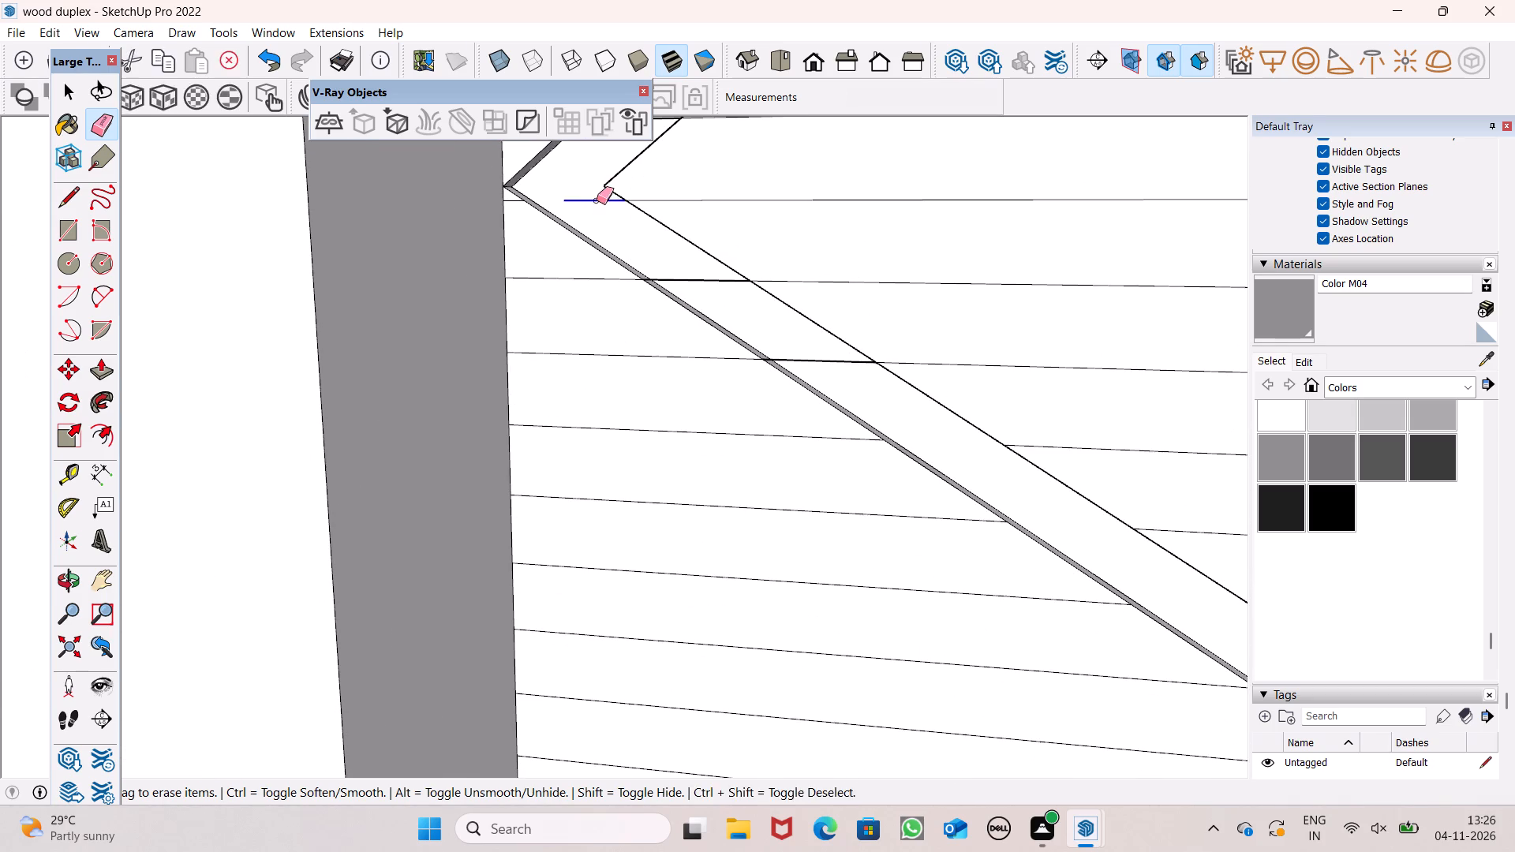
left_click_drag(642, 251, 854, 383)
Erase the slat line segments crossing the zigzag diagonal that rises from the upper corner at the post, around its outer bend.
scroll(853, 511, "down", 6)
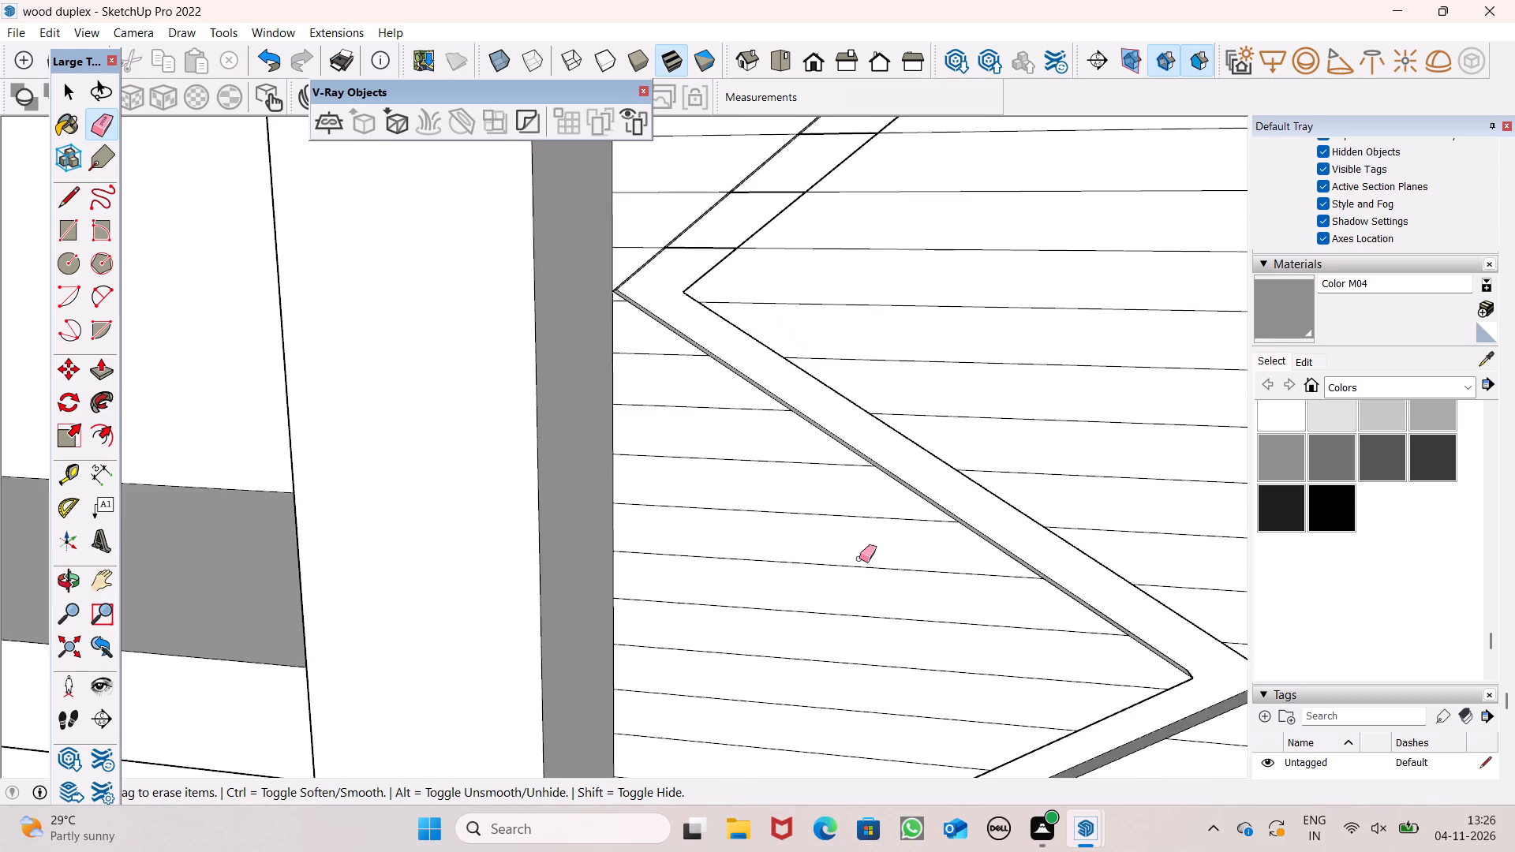
scroll(739, 292, "up", 6)
left_click_drag(709, 305, 840, 193)
scroll(630, 541, "down", 7)
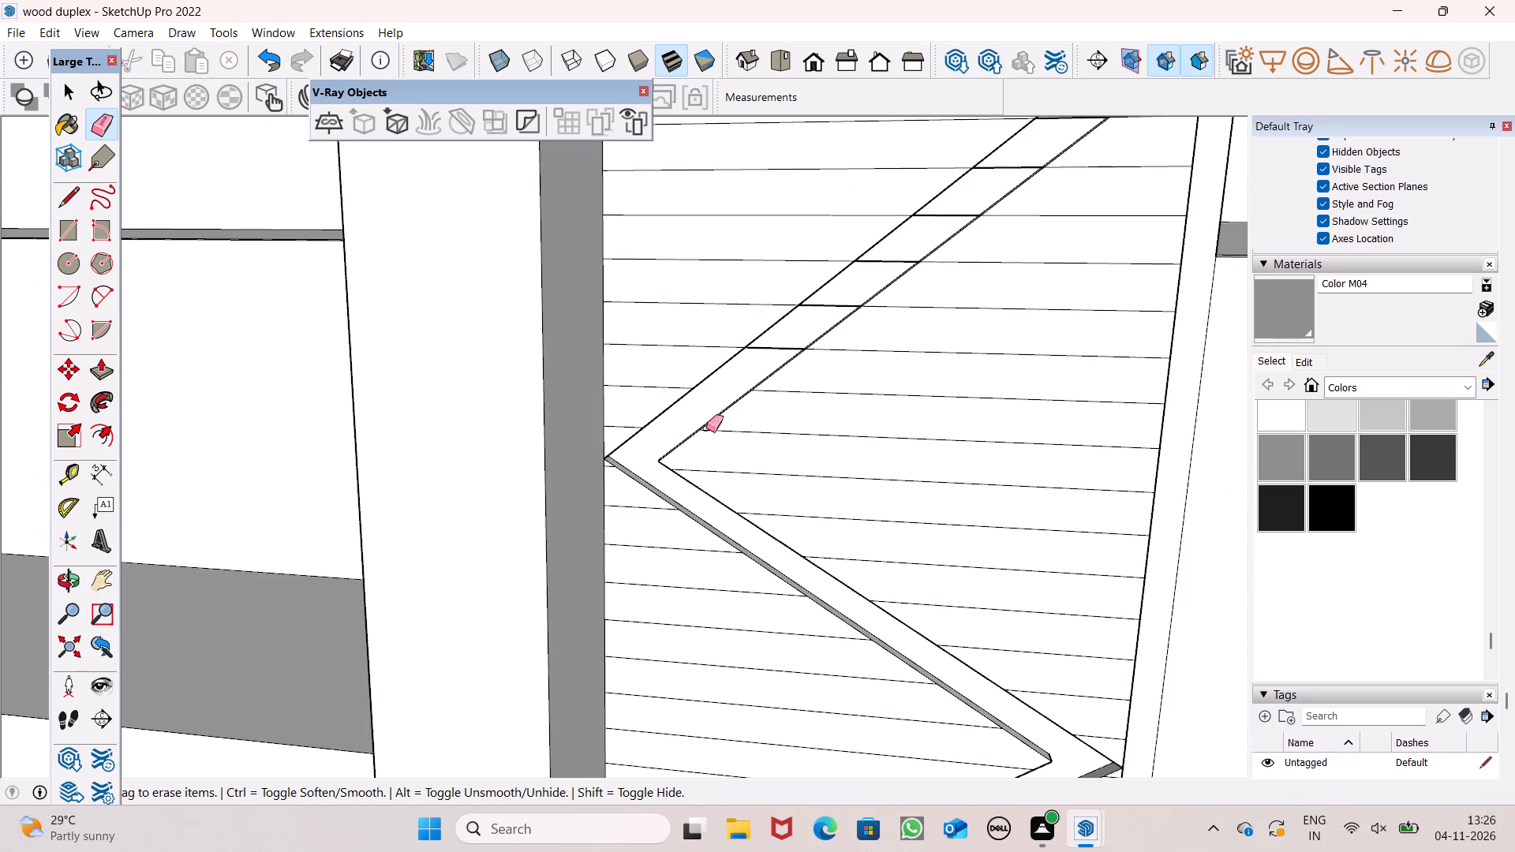
scroll(847, 238, "up", 6)
left_click_drag(692, 435, 806, 343)
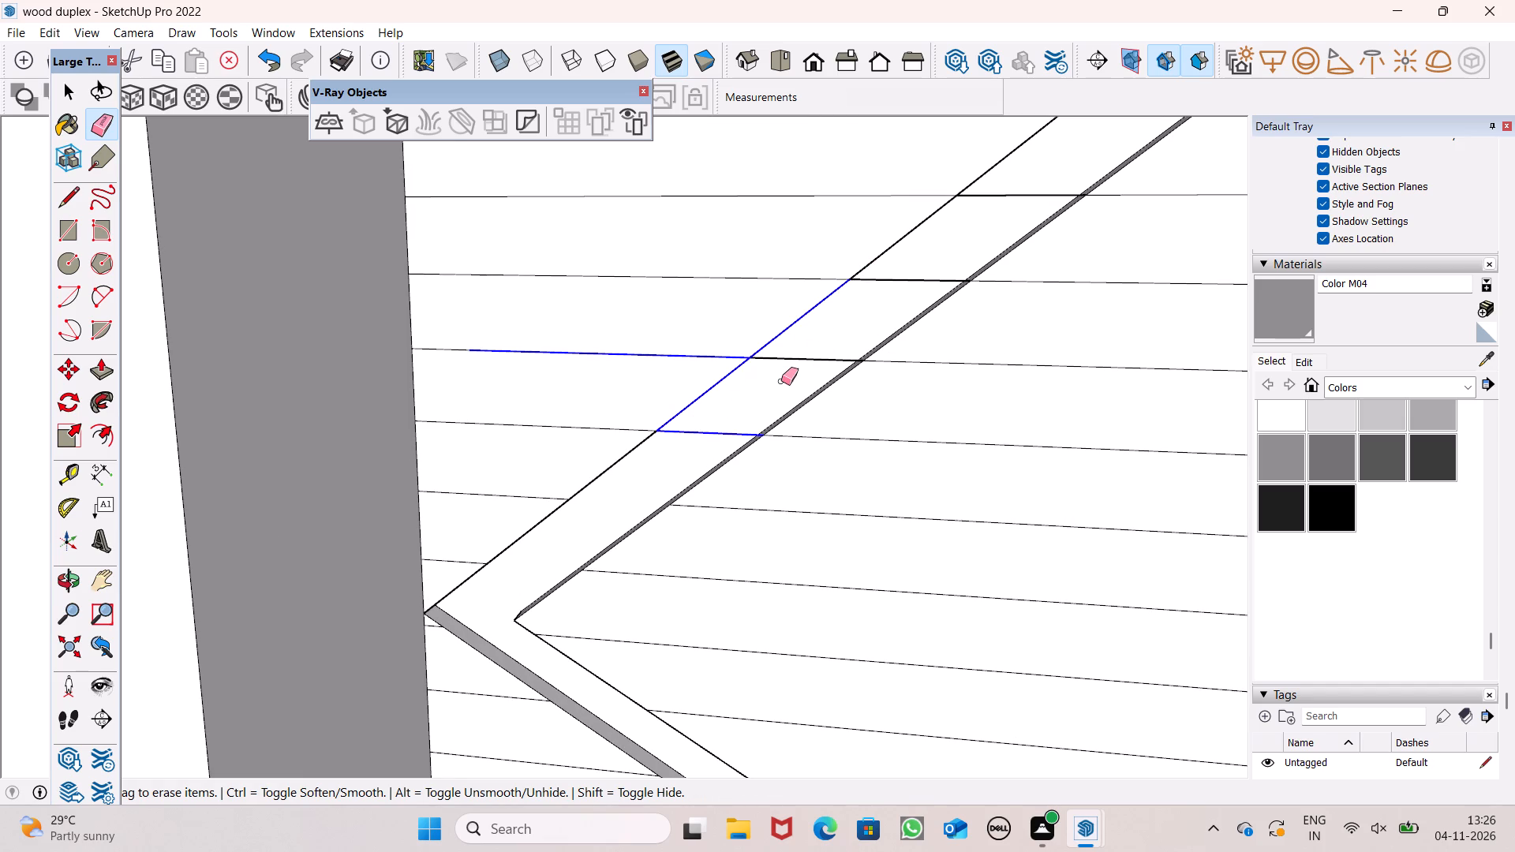
key("ctrl+z")
left_click_drag(713, 437, 778, 372)
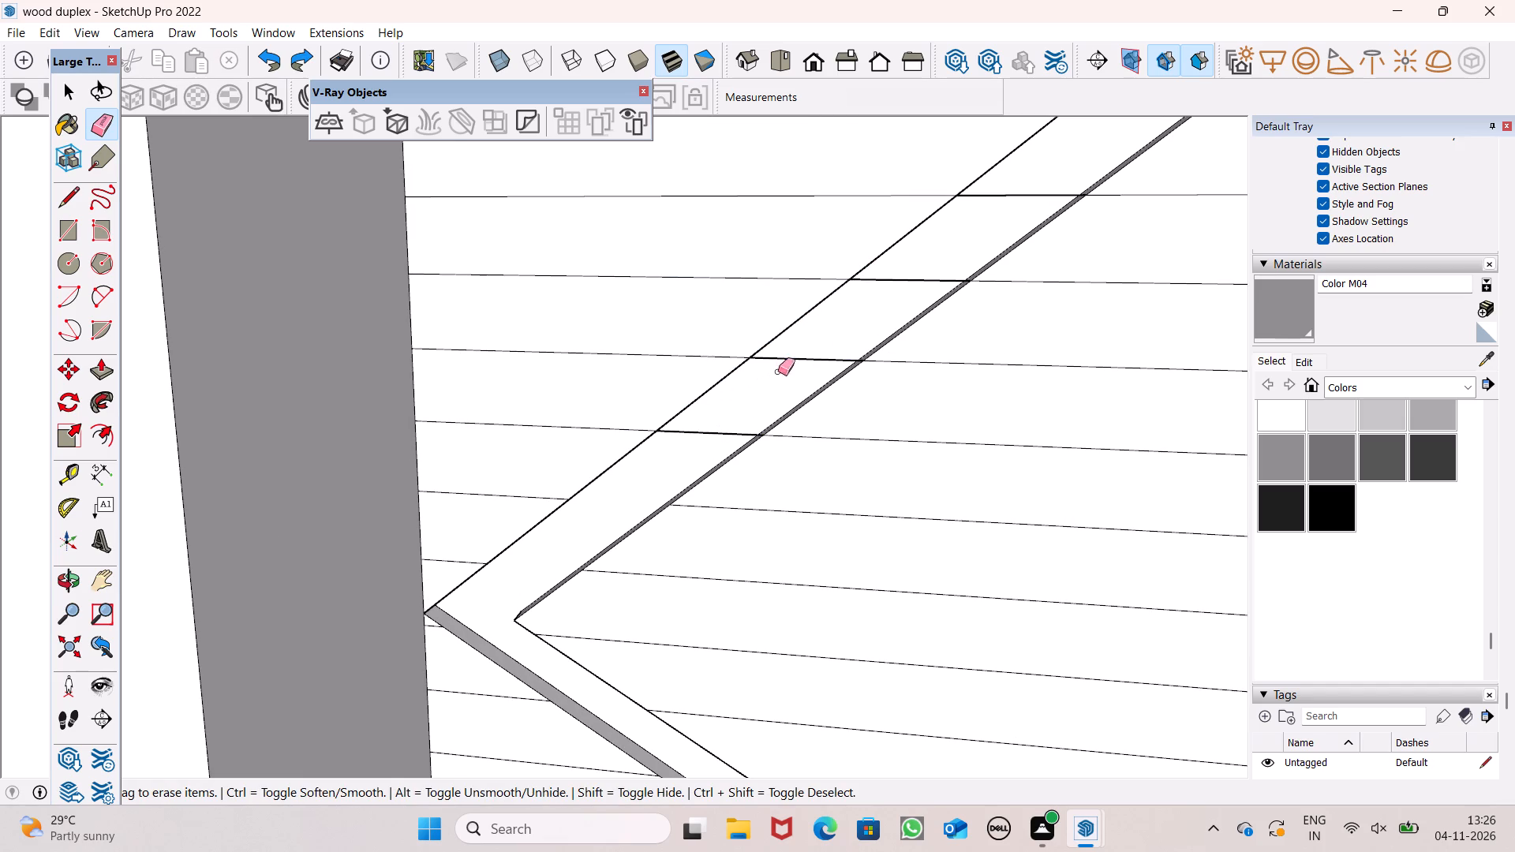
left_click_drag(778, 372, 1027, 190)
scroll(600, 600, "down", 2)
scroll(589, 617, "up", 1)
scroll(589, 617, "down", 2)
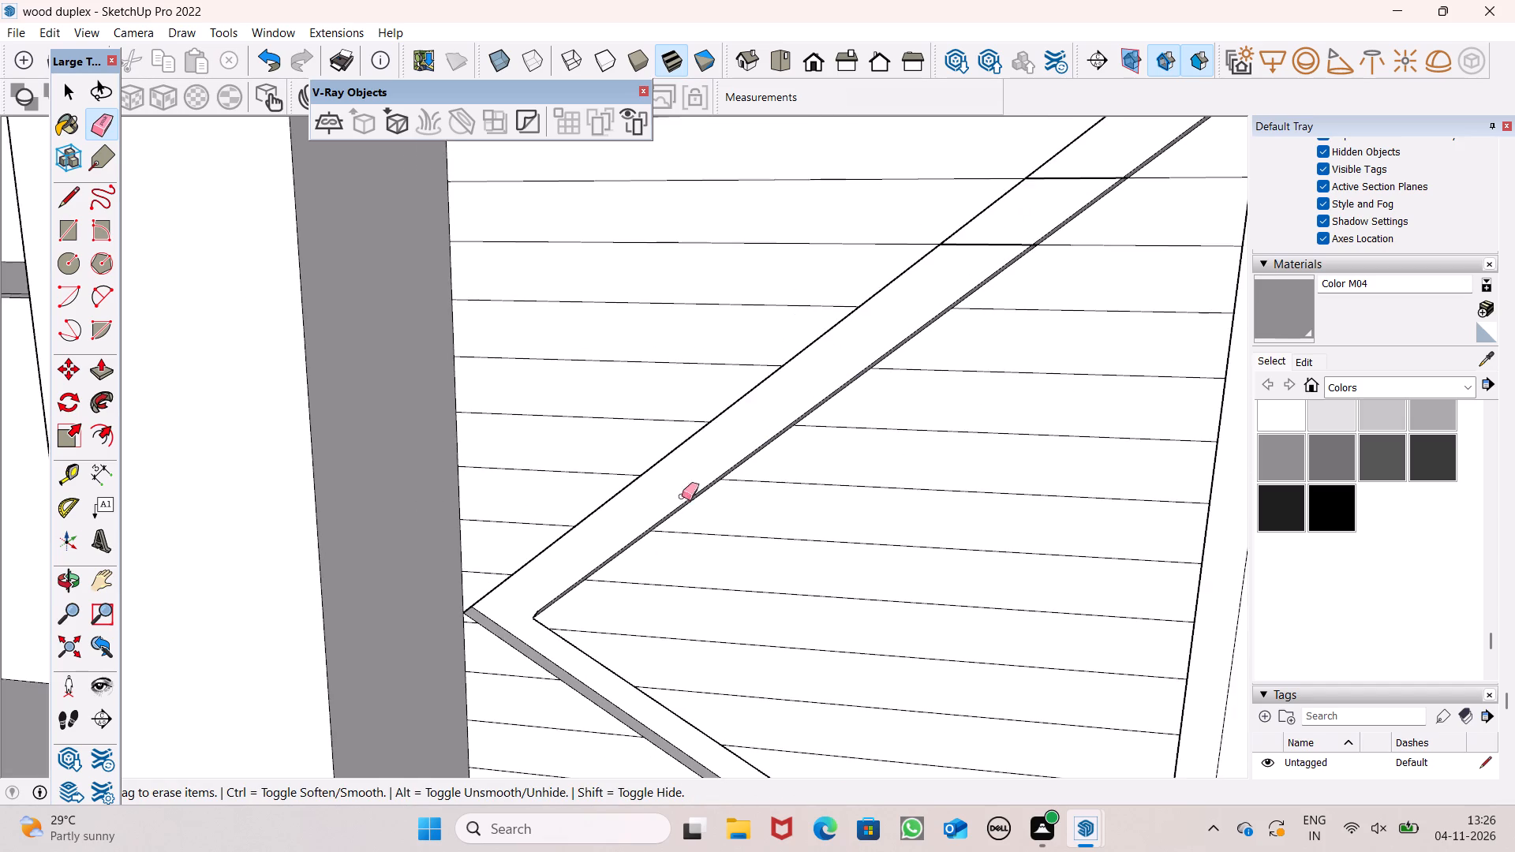
scroll(665, 540, "down", 8)
scroll(799, 383, "up", 7)
left_click_drag(804, 458, 863, 413)
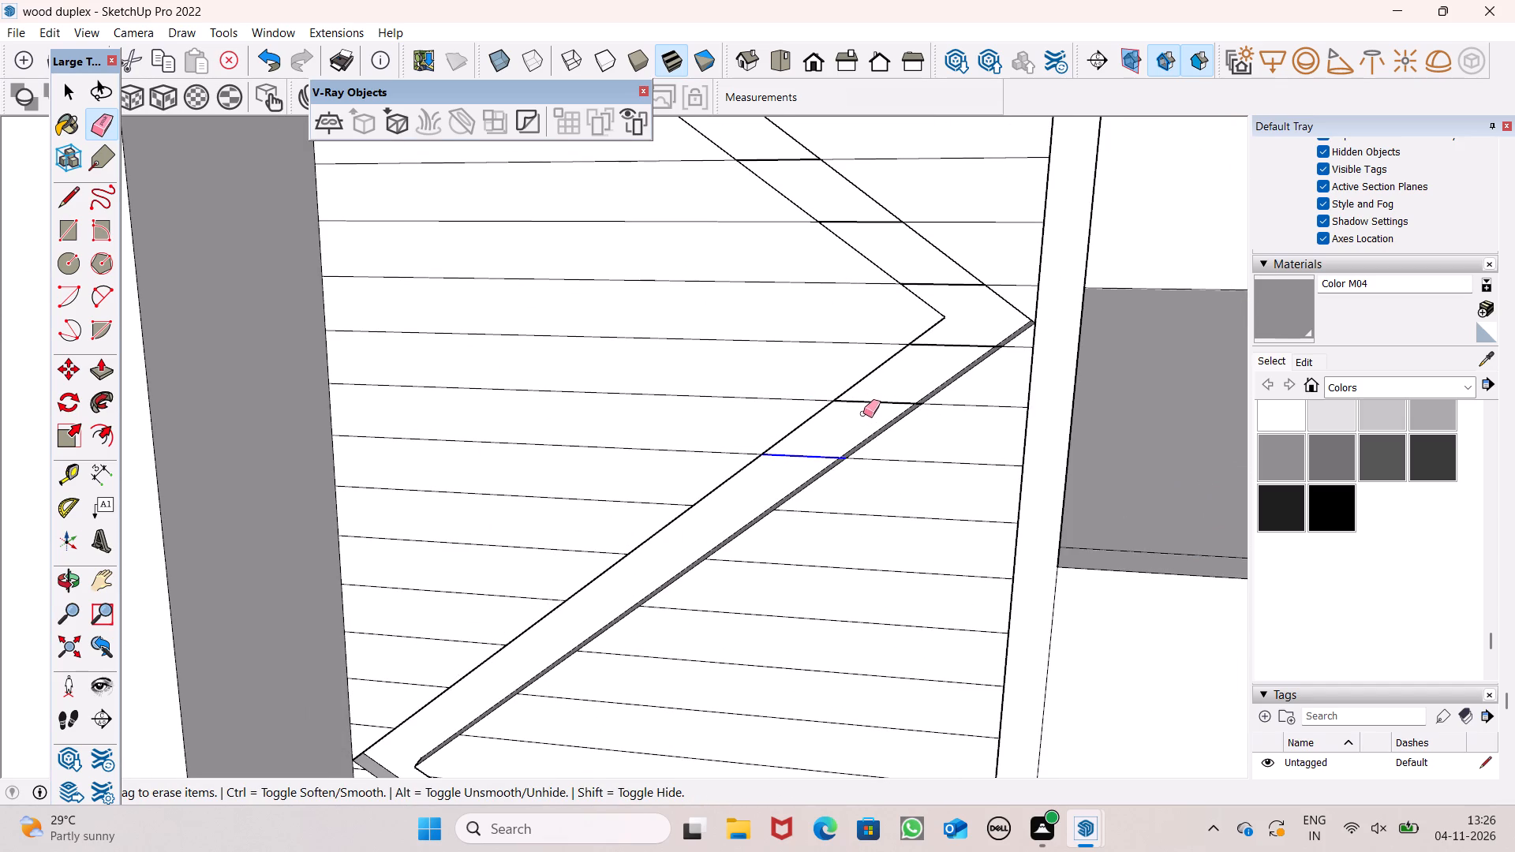
left_click_drag(863, 413, 843, 217)
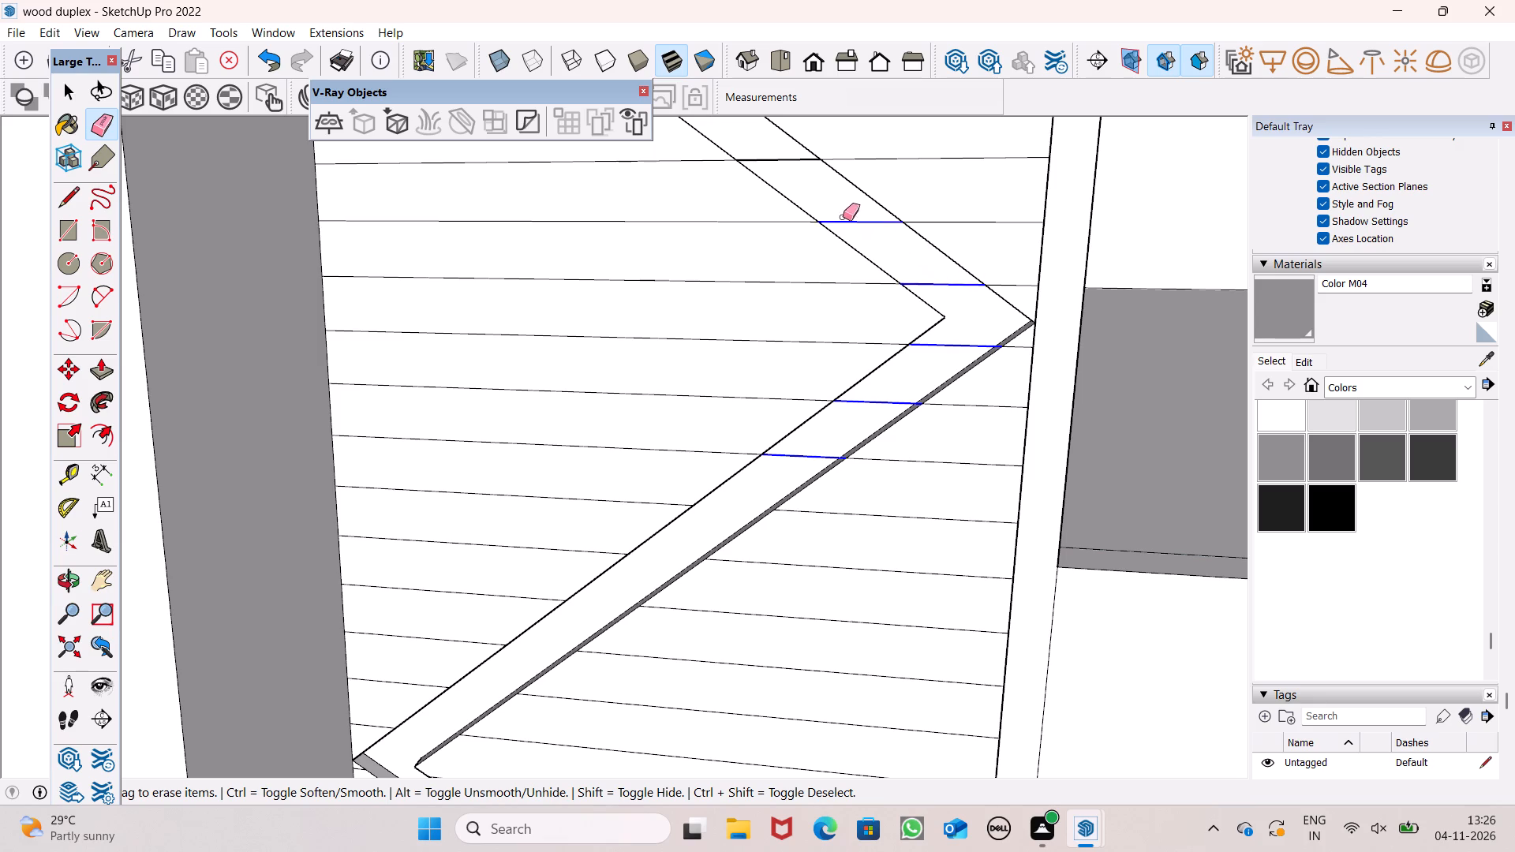
left_click_drag(843, 217, 840, 209)
Erase the slat line segments crossing the zigzag's top diagonal, from the outer bend up to the post's top.
scroll(840, 372, "down", 8)
scroll(740, 339, "up", 5)
scroll(749, 275, "up", 4)
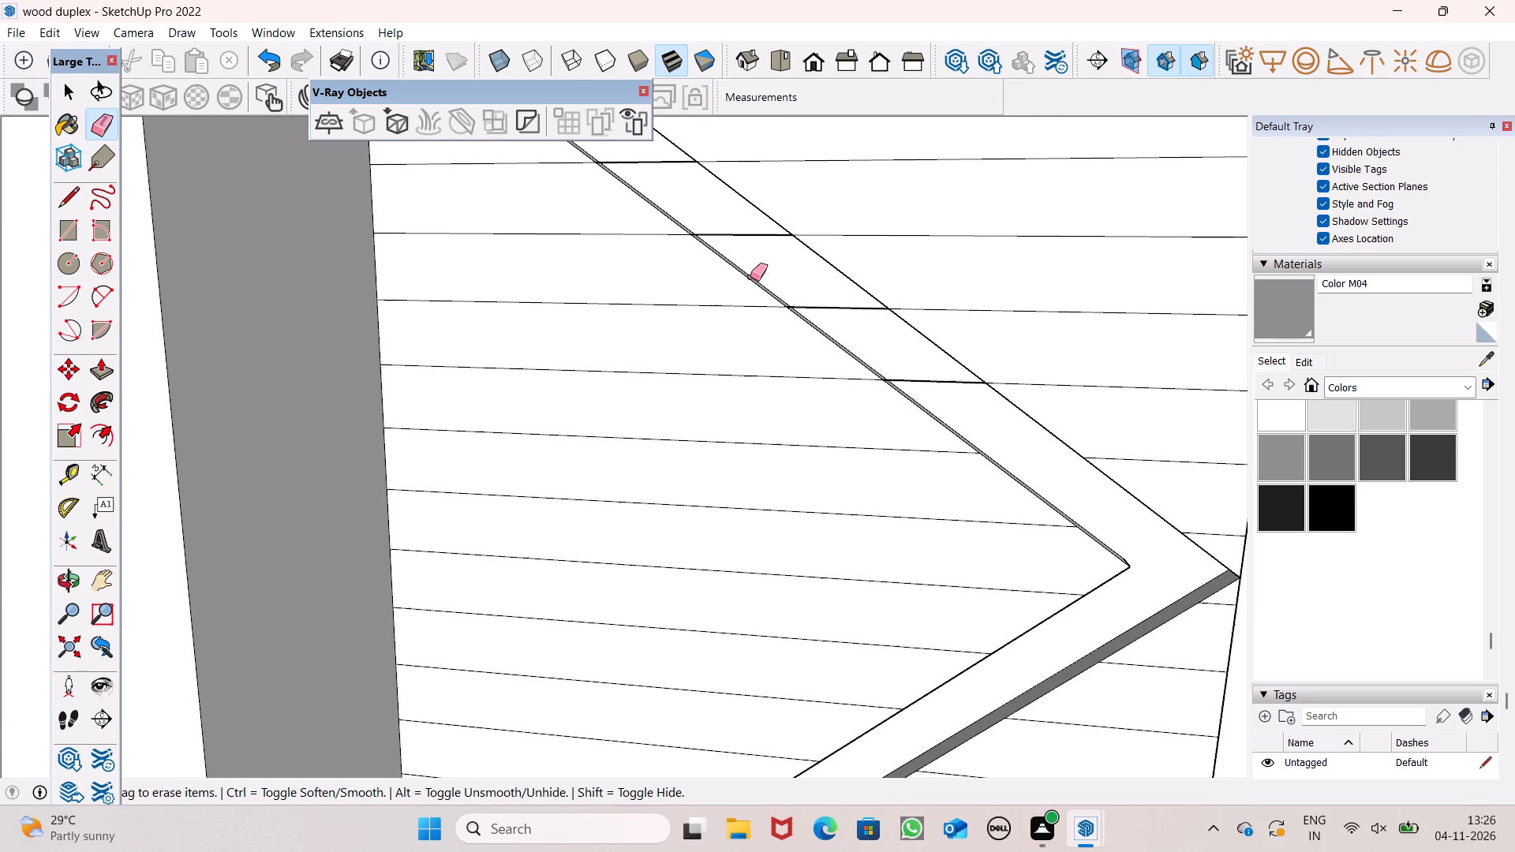
left_click_drag(813, 301, 940, 393)
scroll(863, 529, "down", 6)
scroll(762, 316, "up", 4)
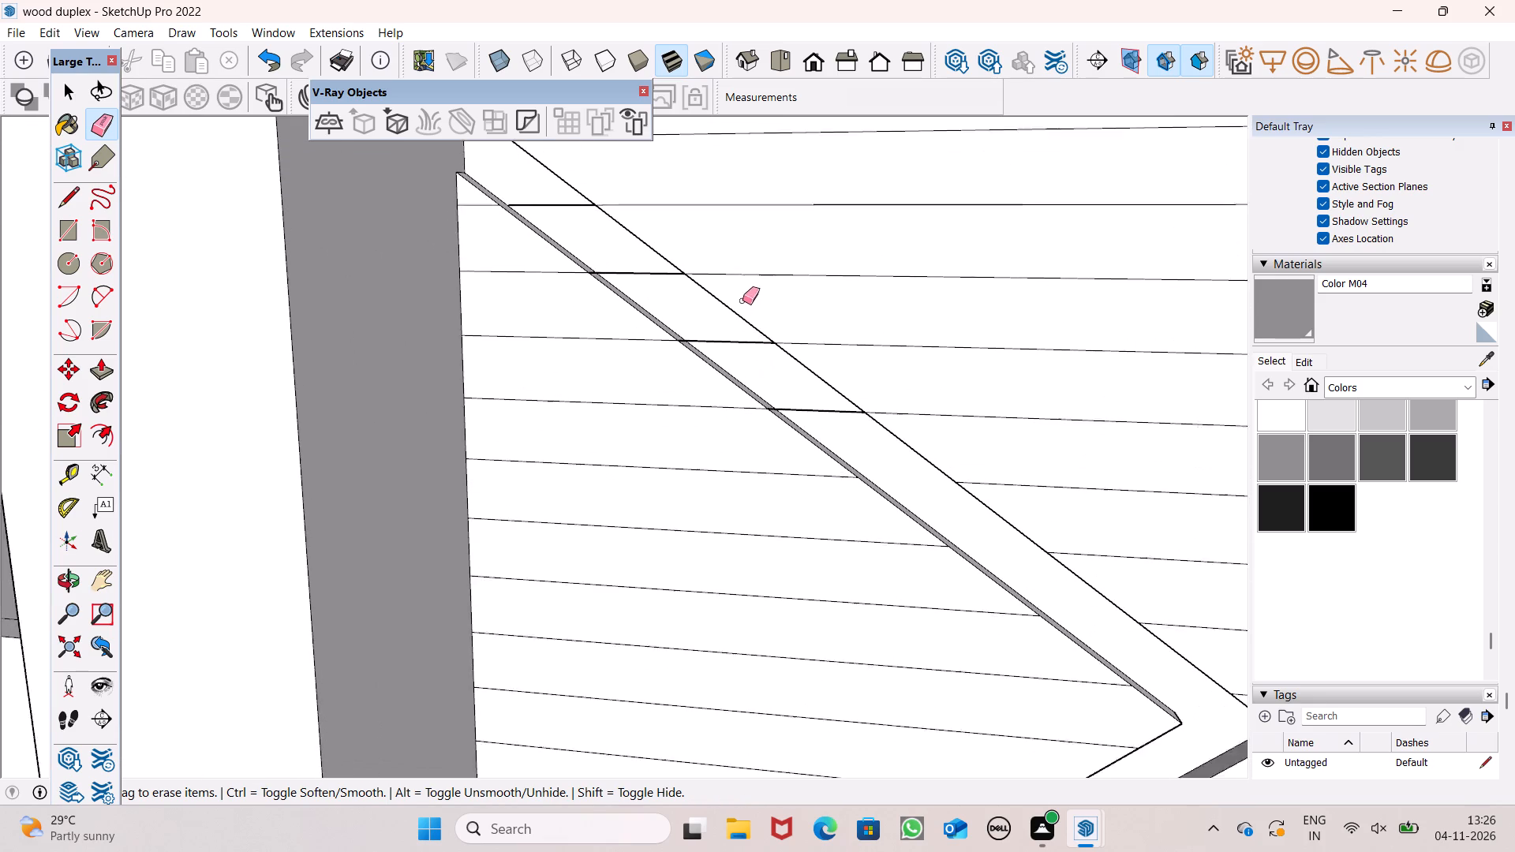
scroll(743, 301, "up", 2)
left_click_drag(737, 332, 841, 446)
scroll(826, 435, "down", 4)
scroll(600, 271, "up", 3)
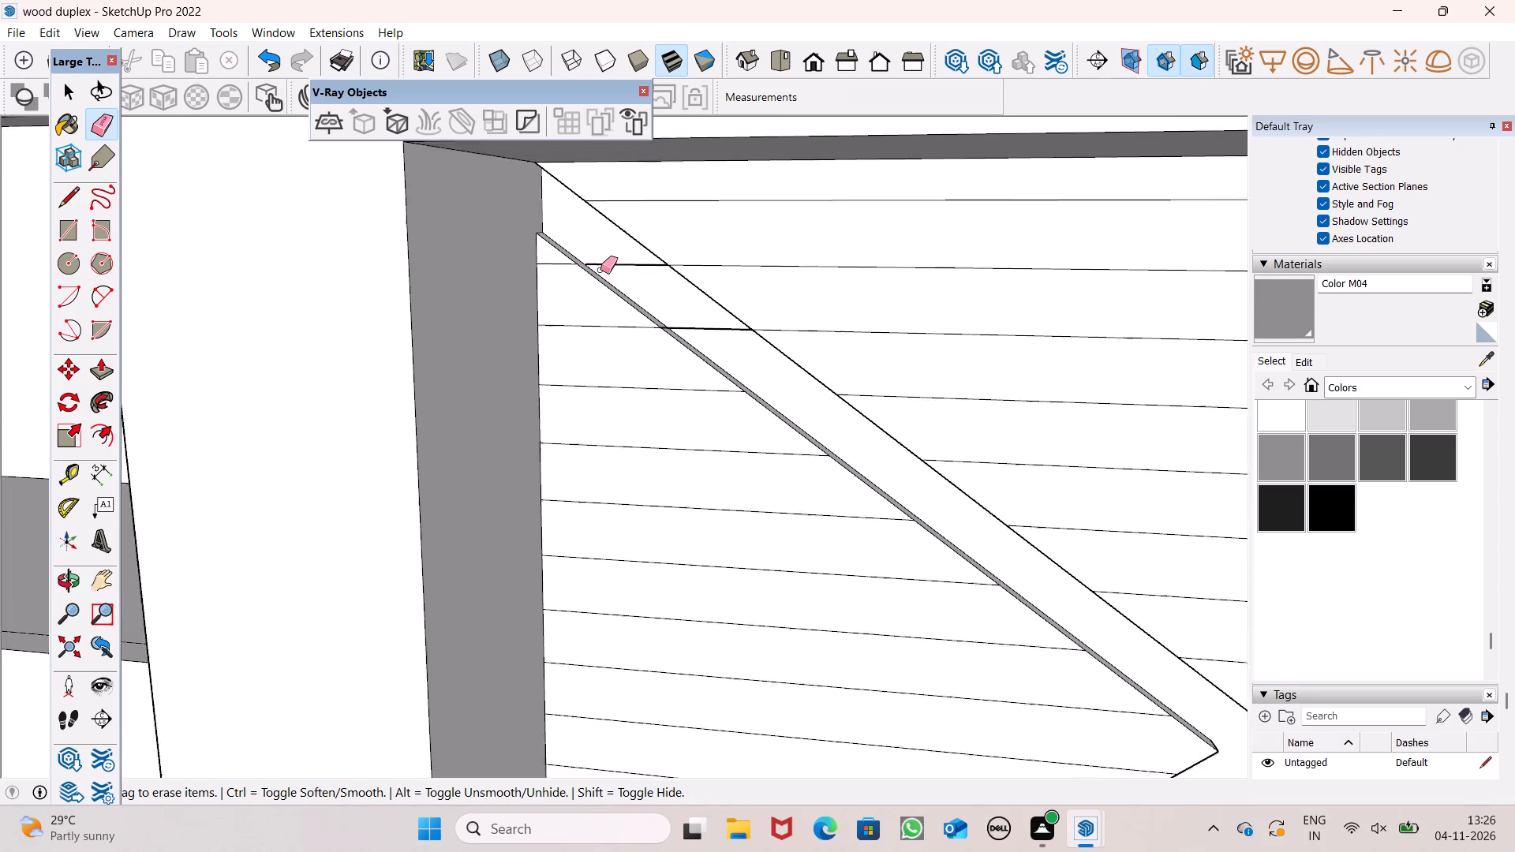
scroll(600, 270, "up", 3)
left_click_drag(621, 248, 756, 376)
scroll(677, 316, "down", 11)
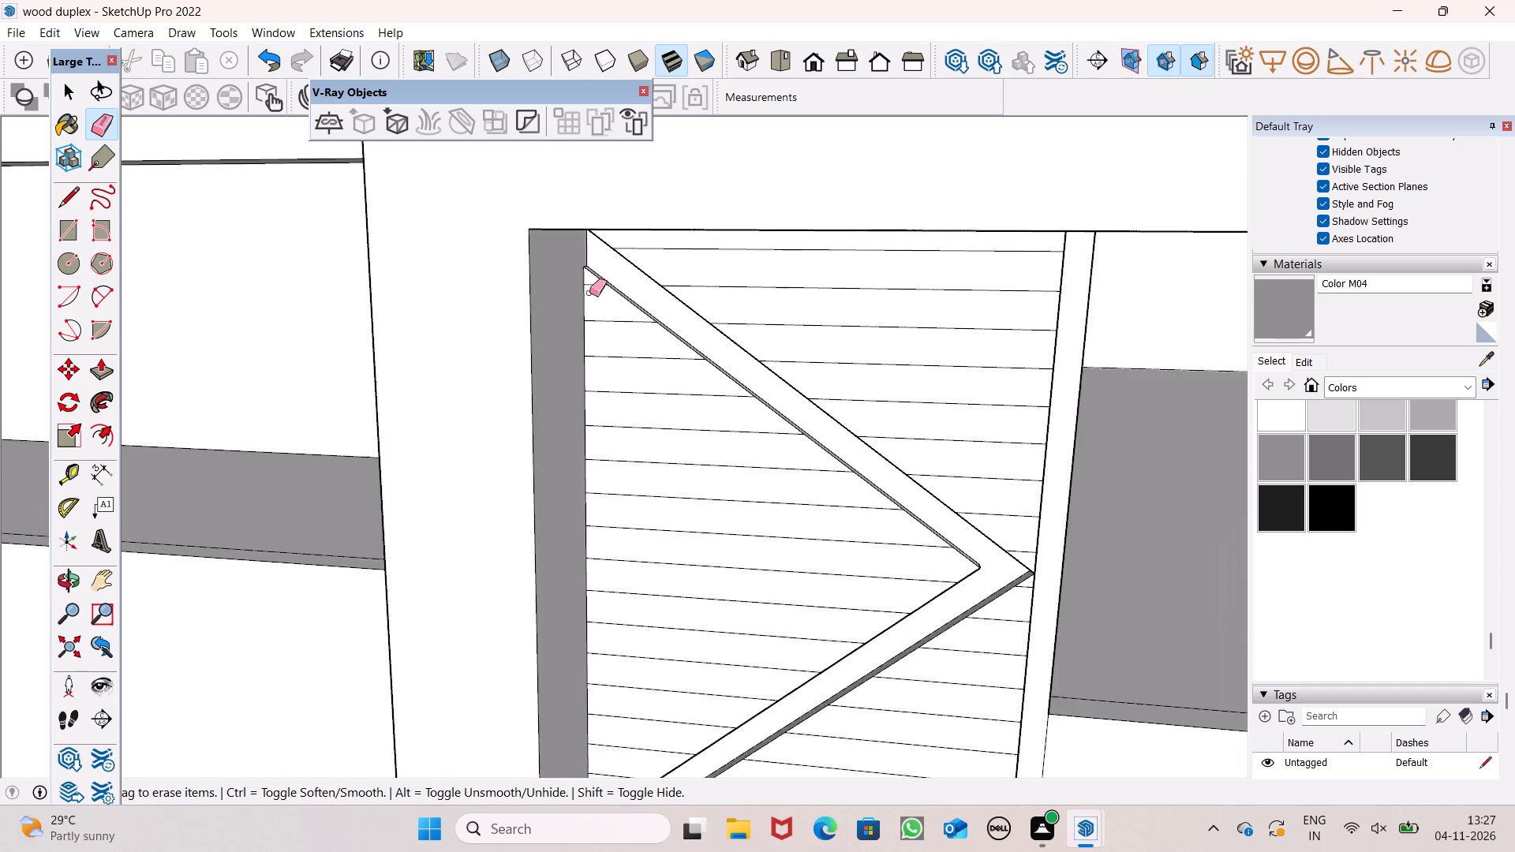
key("space")
Paint the zigzag strip and several post-side slats near its upper outer bend with grey Color M04.
scroll(669, 235, "down", 11)
scroll(833, 299, "down", 5)
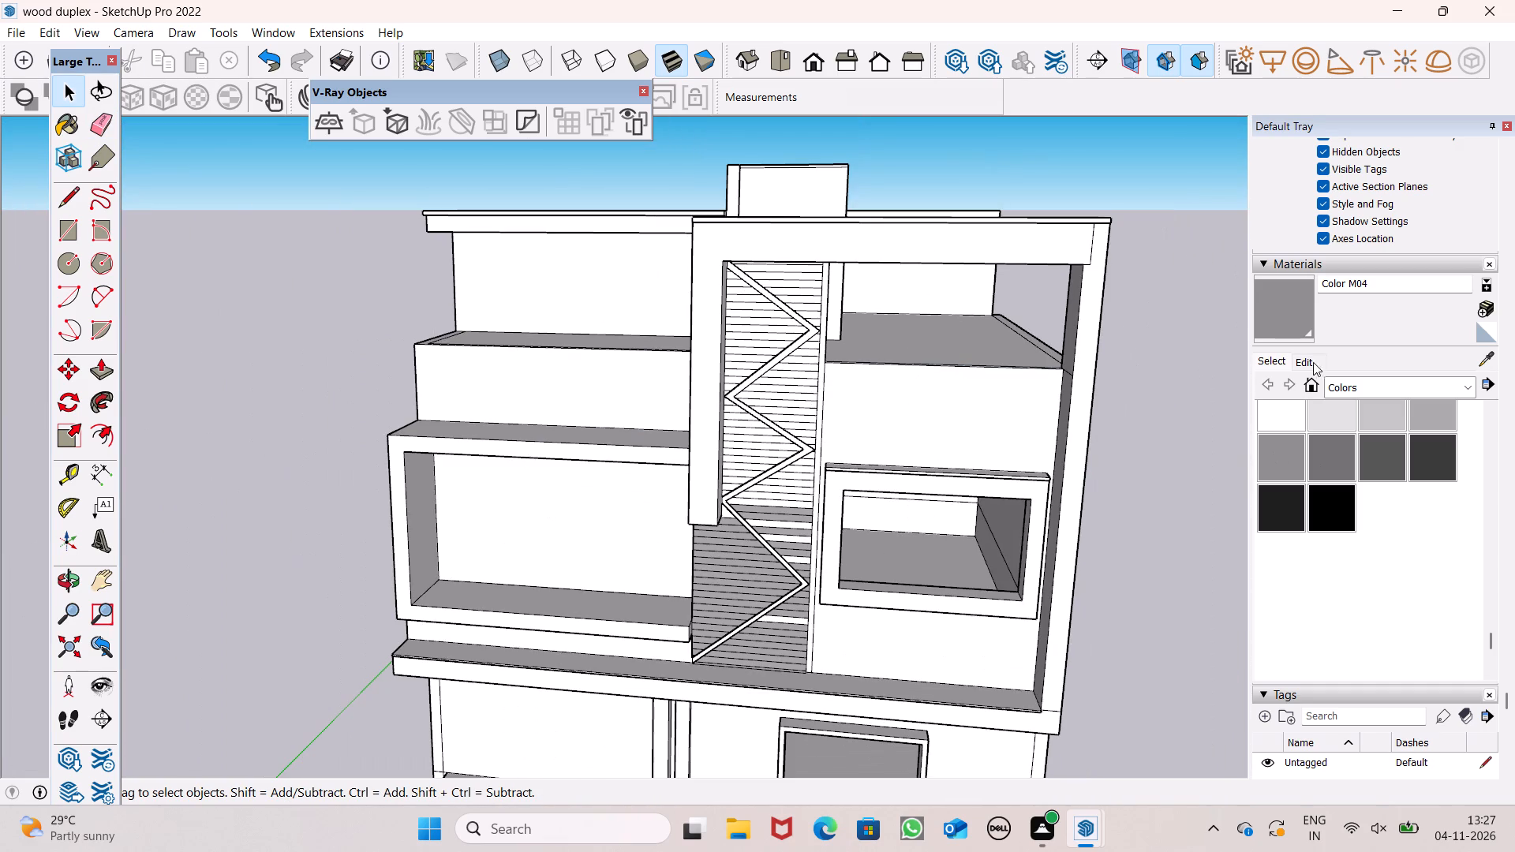
left_click(1301, 308)
scroll(783, 423, "up", 5)
left_click(741, 243)
left_click_drag(741, 245, 741, 253)
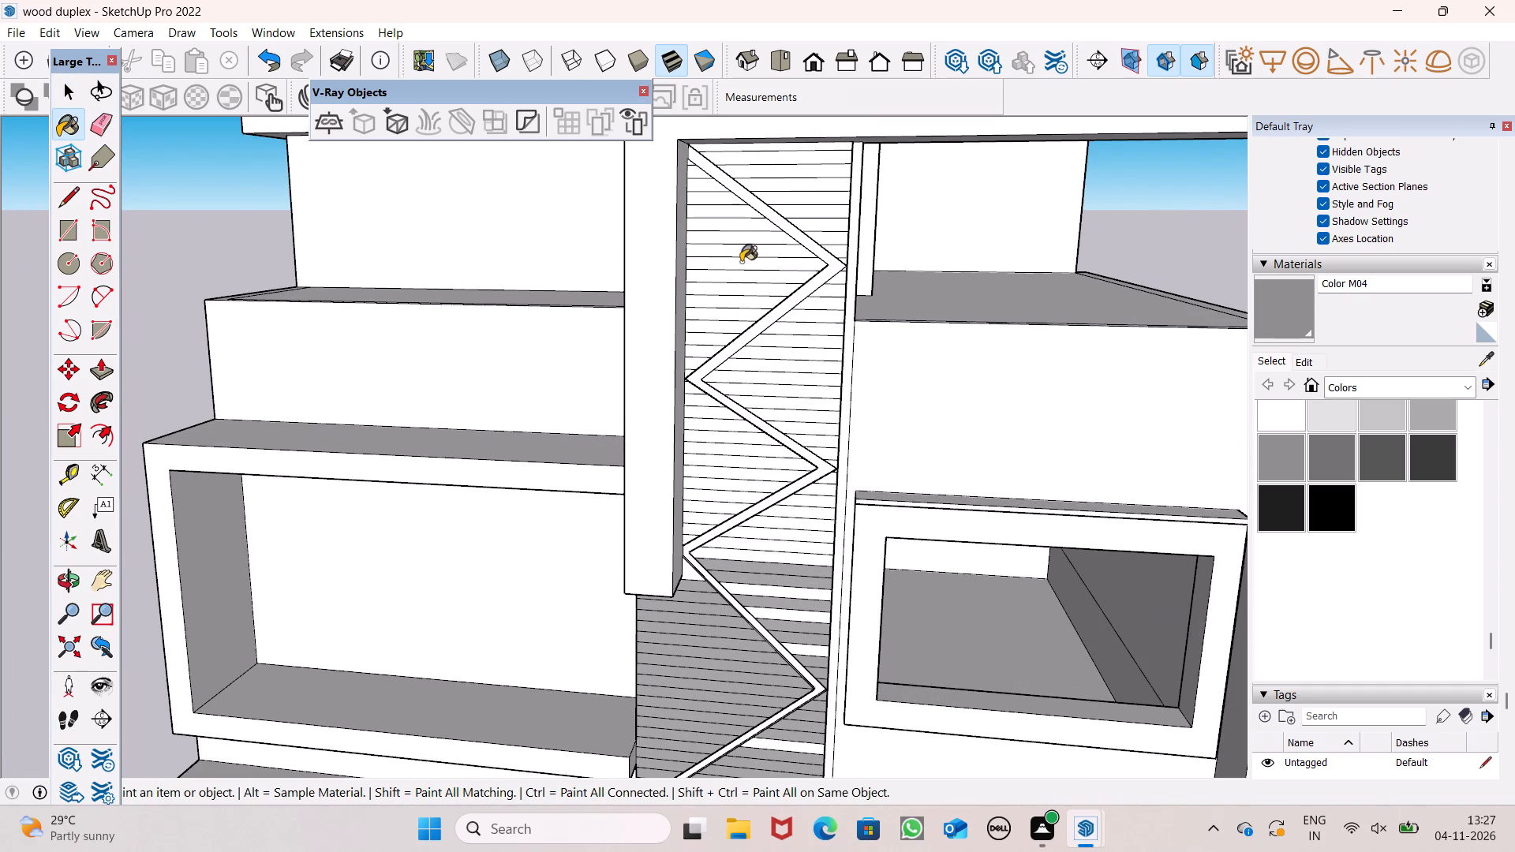
double_click(741, 270)
left_click_drag(742, 278, 741, 299)
left_click_drag(741, 302, 713, 334)
left_click(713, 335)
left_click(732, 349)
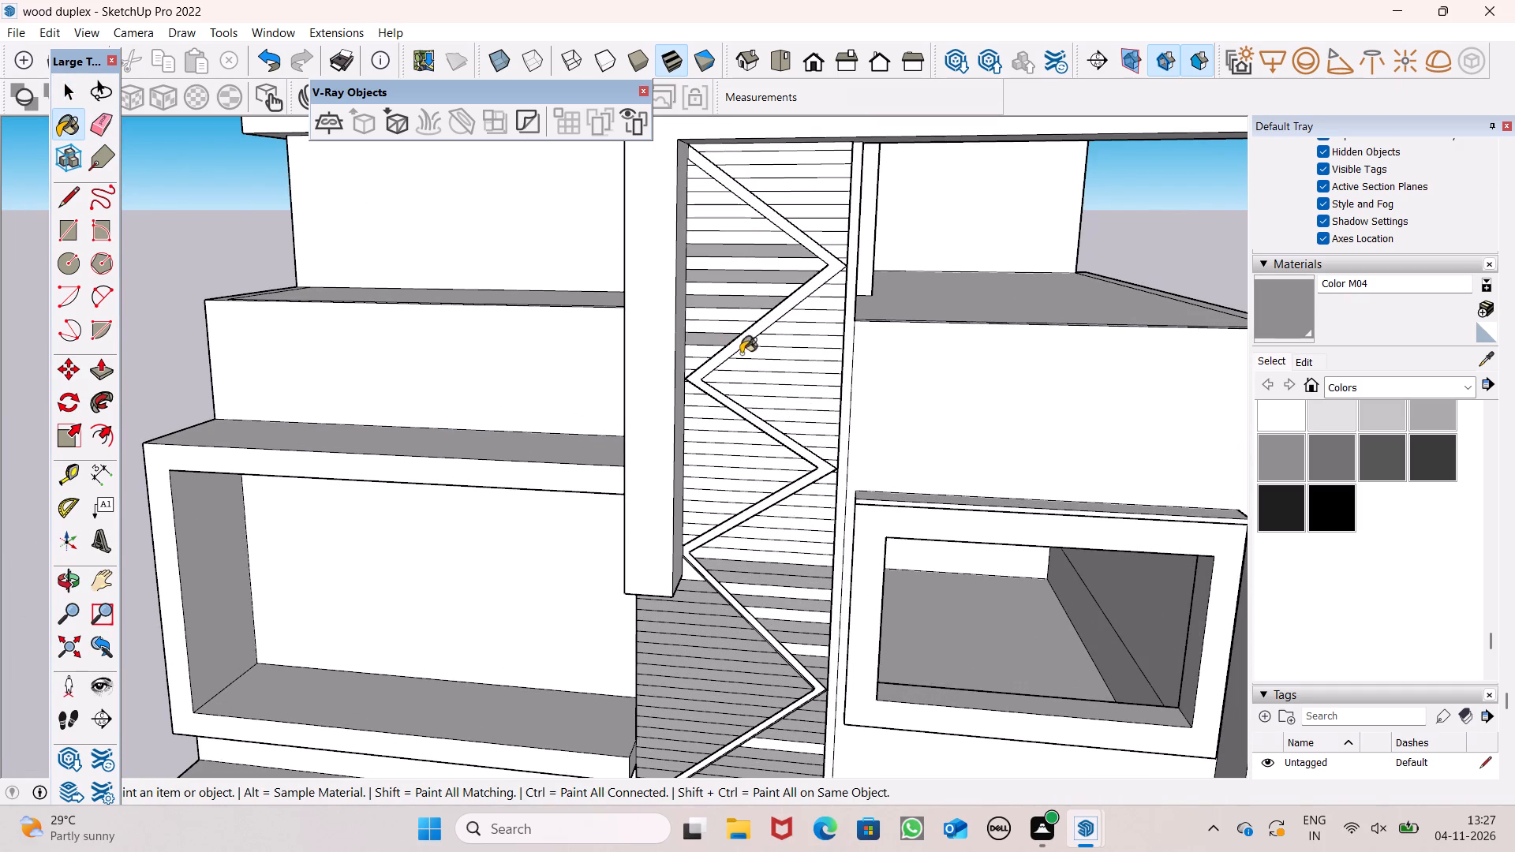
Paint post-side slats above and below the zigzag's upper corner at the post with Color M04.
left_click(694, 404)
left_click_drag(698, 423, 705, 432)
left_click(715, 436)
left_click_drag(717, 446, 717, 432)
left_click(719, 353)
left_click_drag(719, 430, 719, 442)
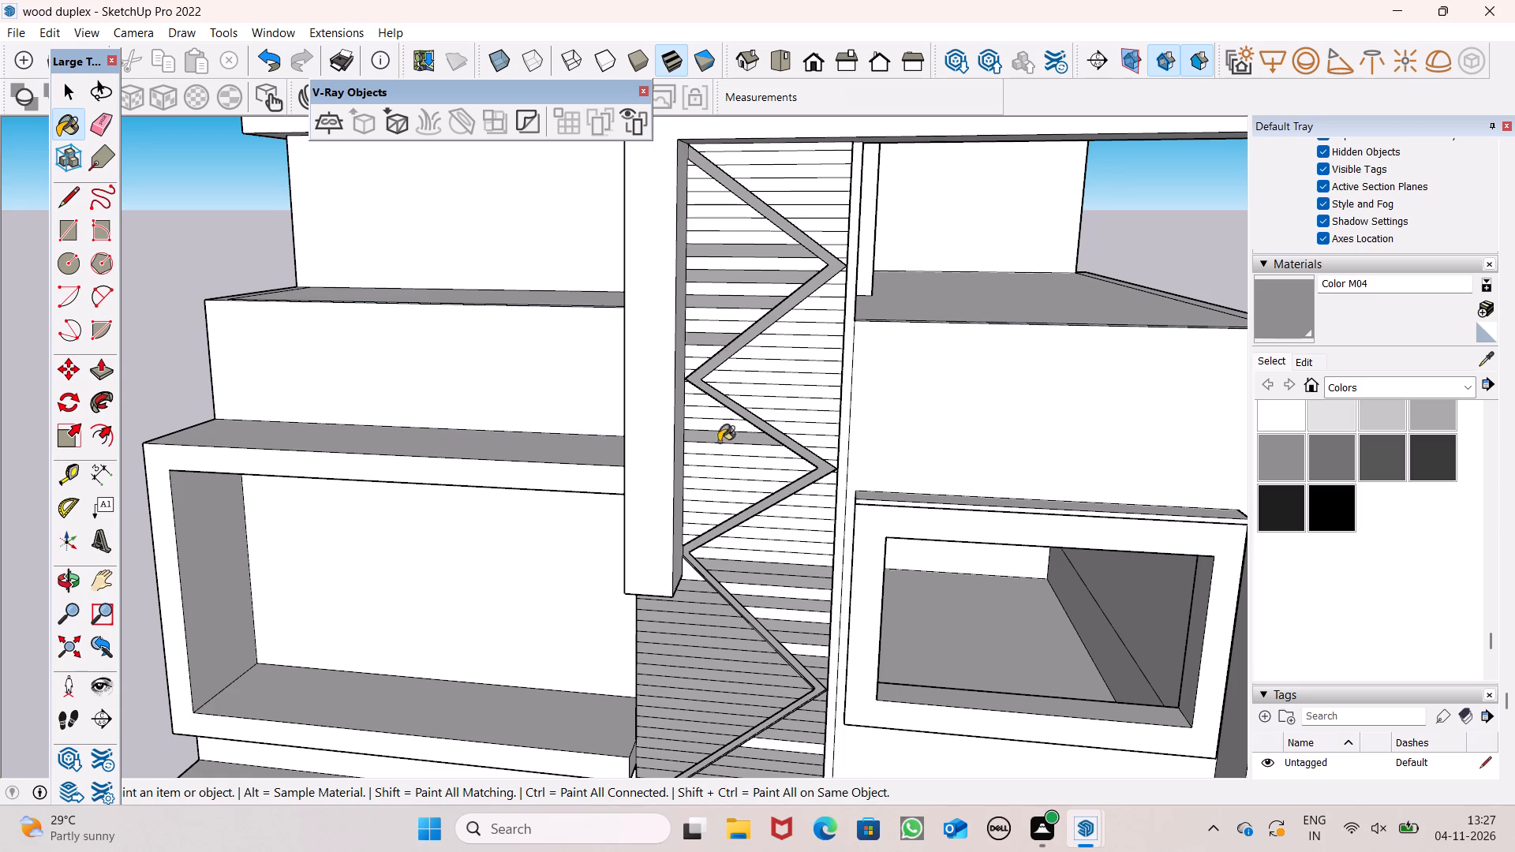
left_click_drag(719, 442, 719, 459)
left_click_drag(722, 431, 722, 422)
left_click_drag(722, 402, 720, 417)
left_click(716, 404)
left_click(701, 374)
left_click_drag(690, 350, 689, 363)
left_click_drag(689, 364, 689, 390)
left_click(689, 392)
left_click(698, 358)
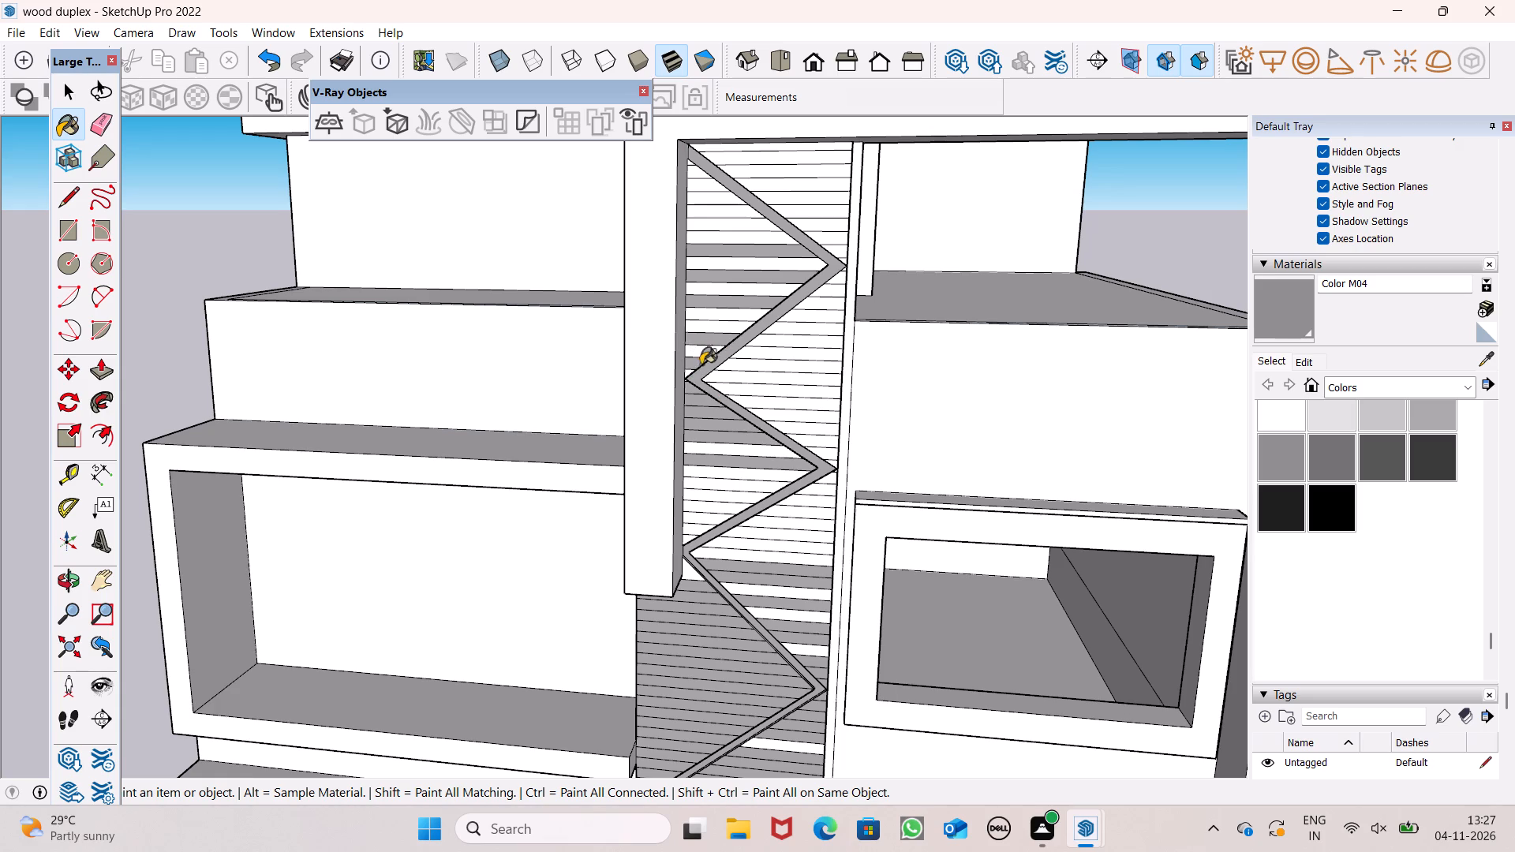
left_click(701, 342)
left_click_drag(710, 330, 726, 350)
Paint the post-side slats beneath the zigzag's top diagonal with Color M04, up to the piece at the post's top.
left_click(719, 245)
double_click(686, 161)
left_click(691, 166)
left_click(697, 168)
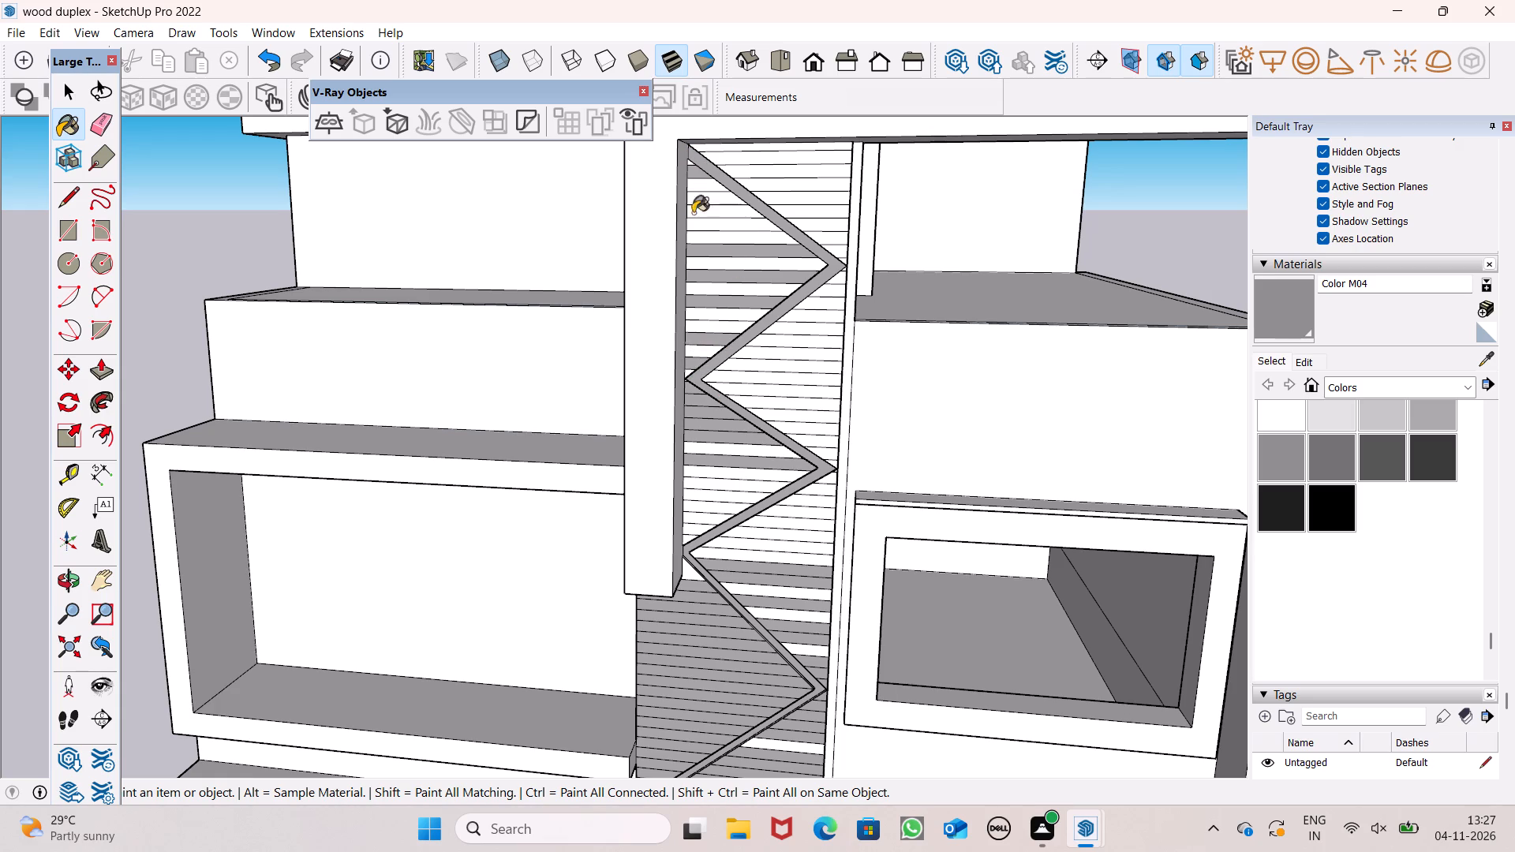
left_click(693, 213)
left_click(705, 200)
double_click(707, 189)
left_click_drag(705, 191, 713, 238)
left_click_drag(715, 220, 716, 248)
left_click_drag(732, 197, 732, 202)
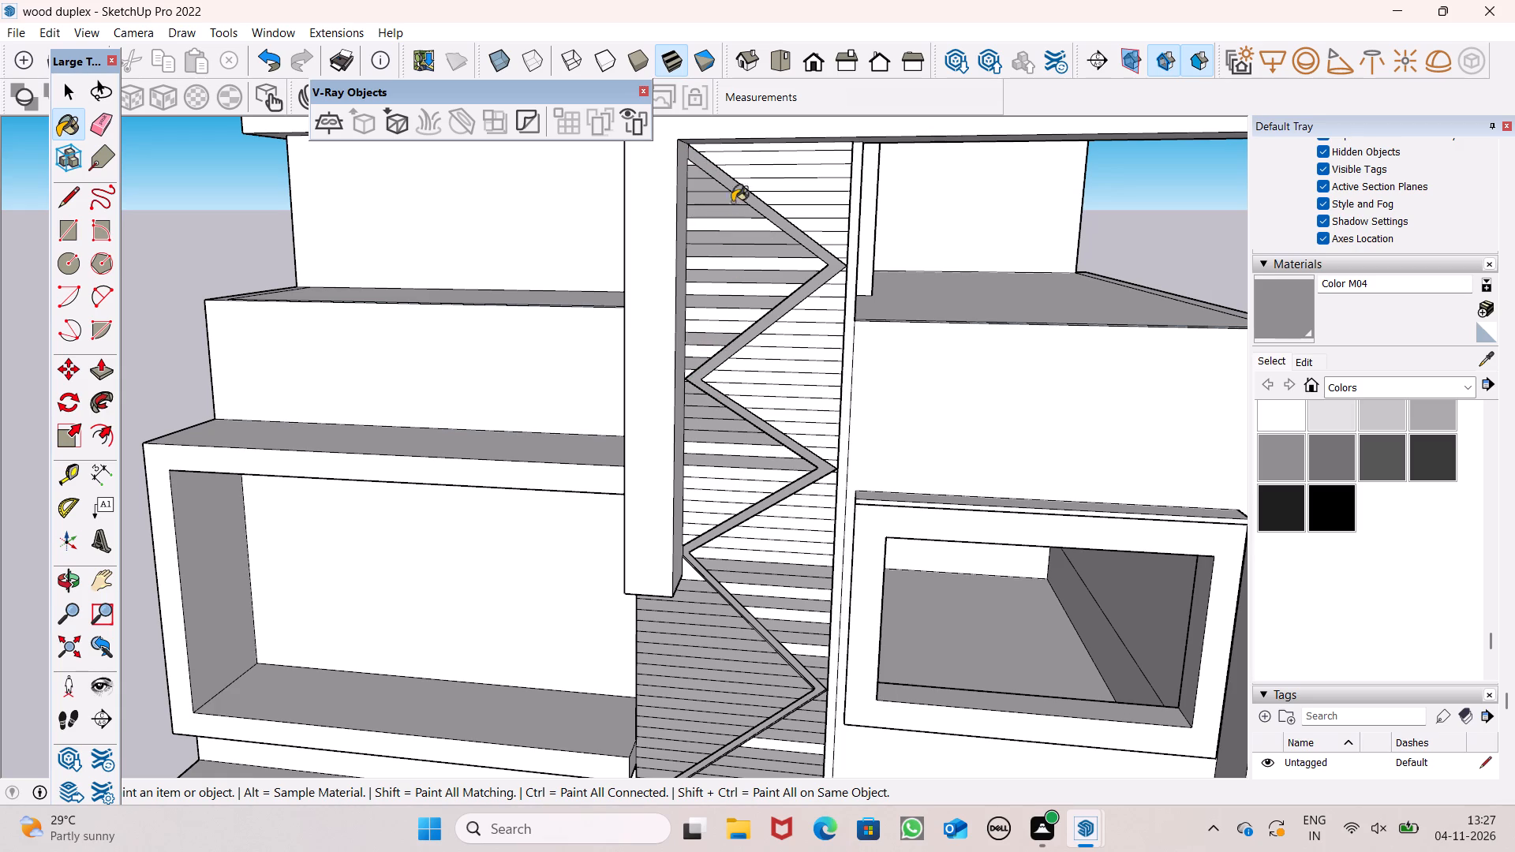
left_click_drag(732, 202, 731, 214)
double_click(728, 224)
left_click(690, 168)
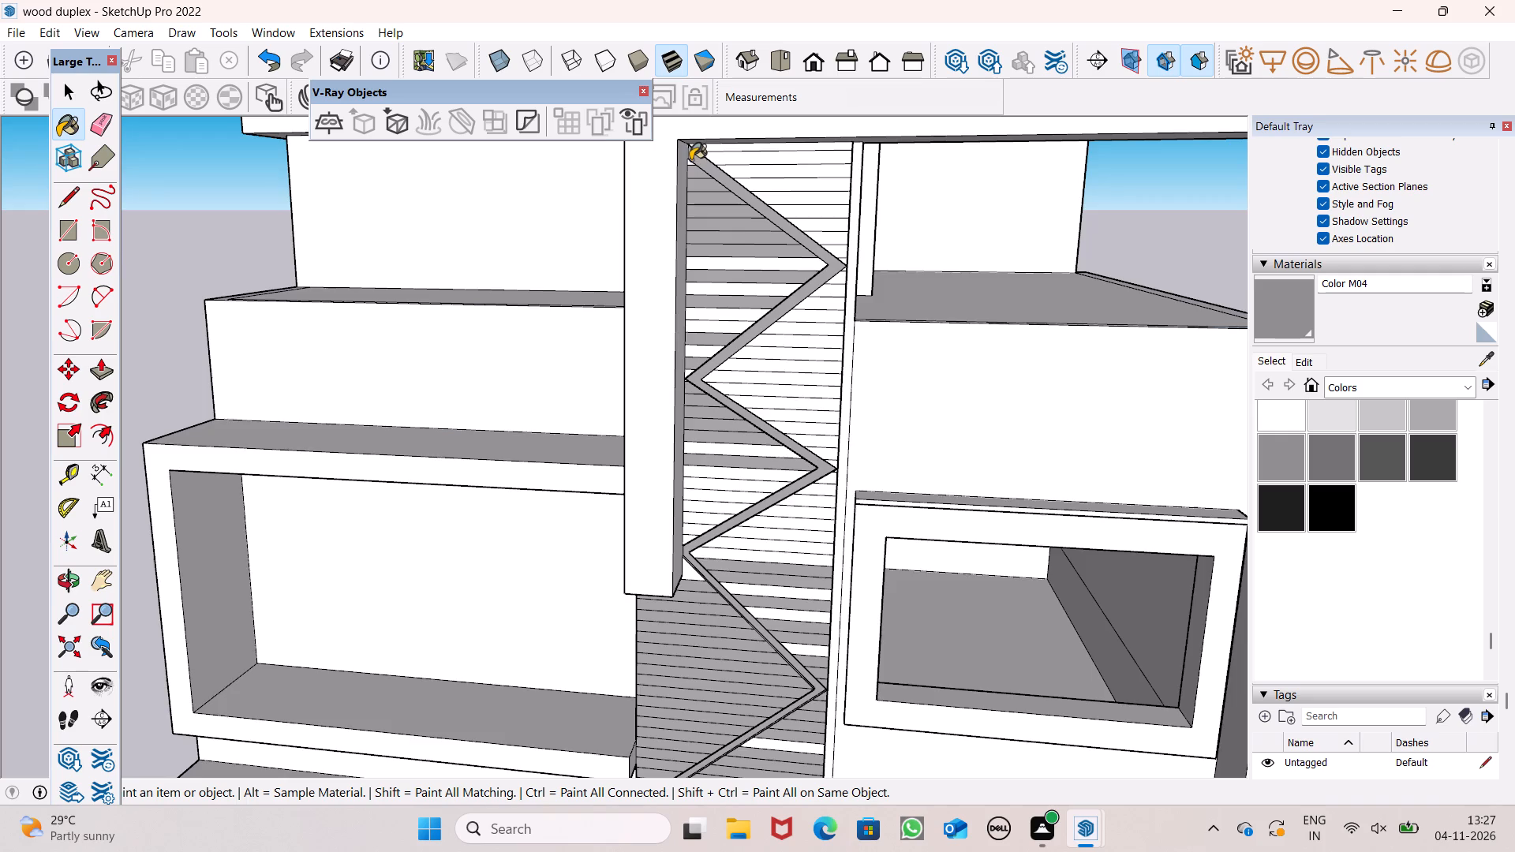
scroll(703, 158, "up", 14)
left_click(674, 172)
Paint the slats above the zigzag's top diagonal with Color M04, from the panel's top edge down towards the outer bend.
scroll(721, 387, "down", 7)
scroll(778, 234, "up", 3)
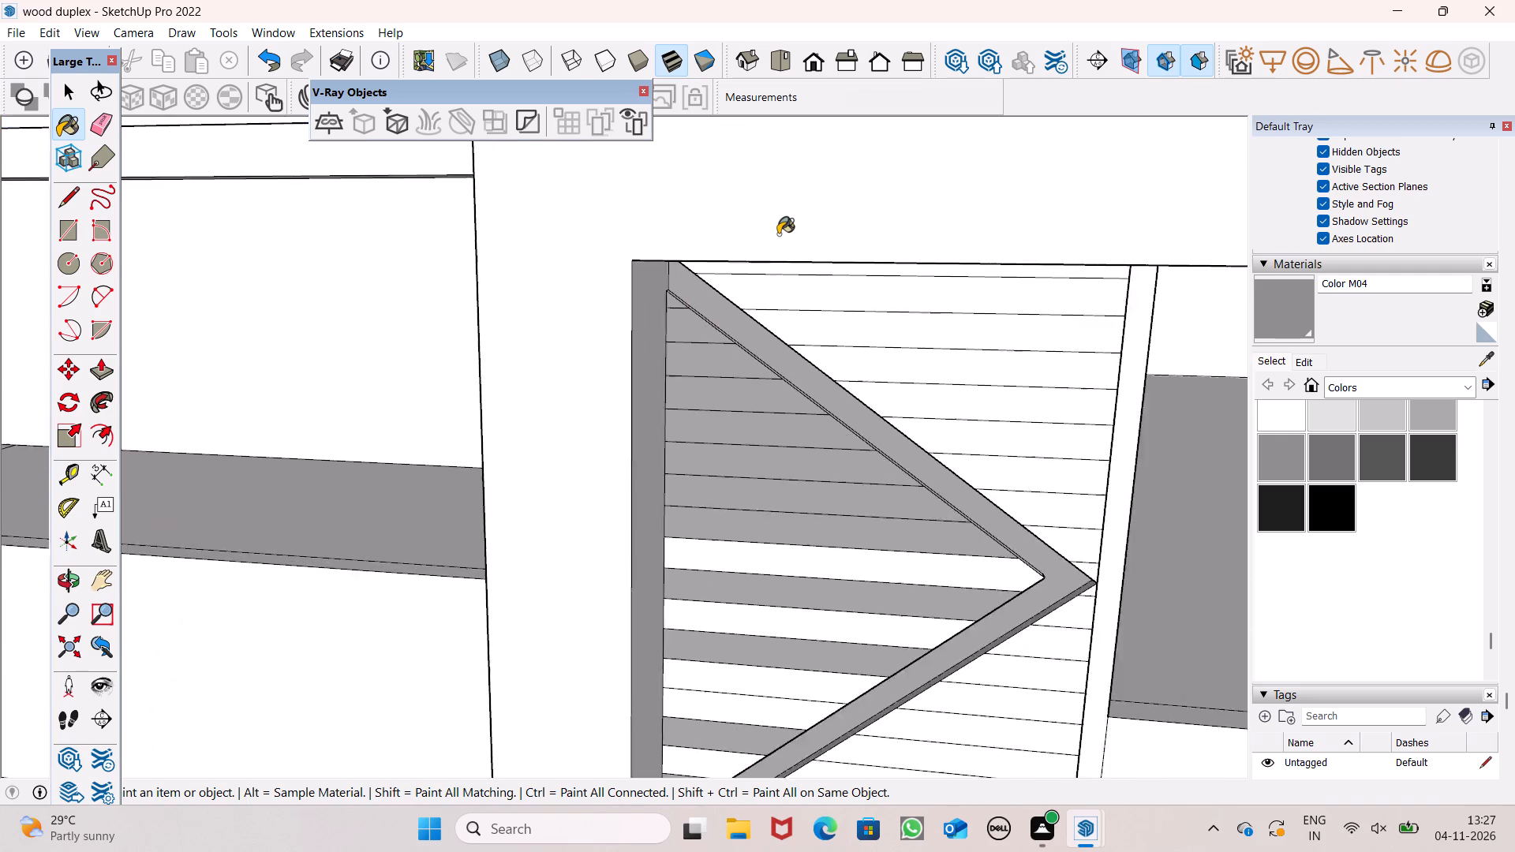
scroll(778, 234, "up", 5)
left_click(780, 300)
left_click(815, 293)
left_click(819, 288)
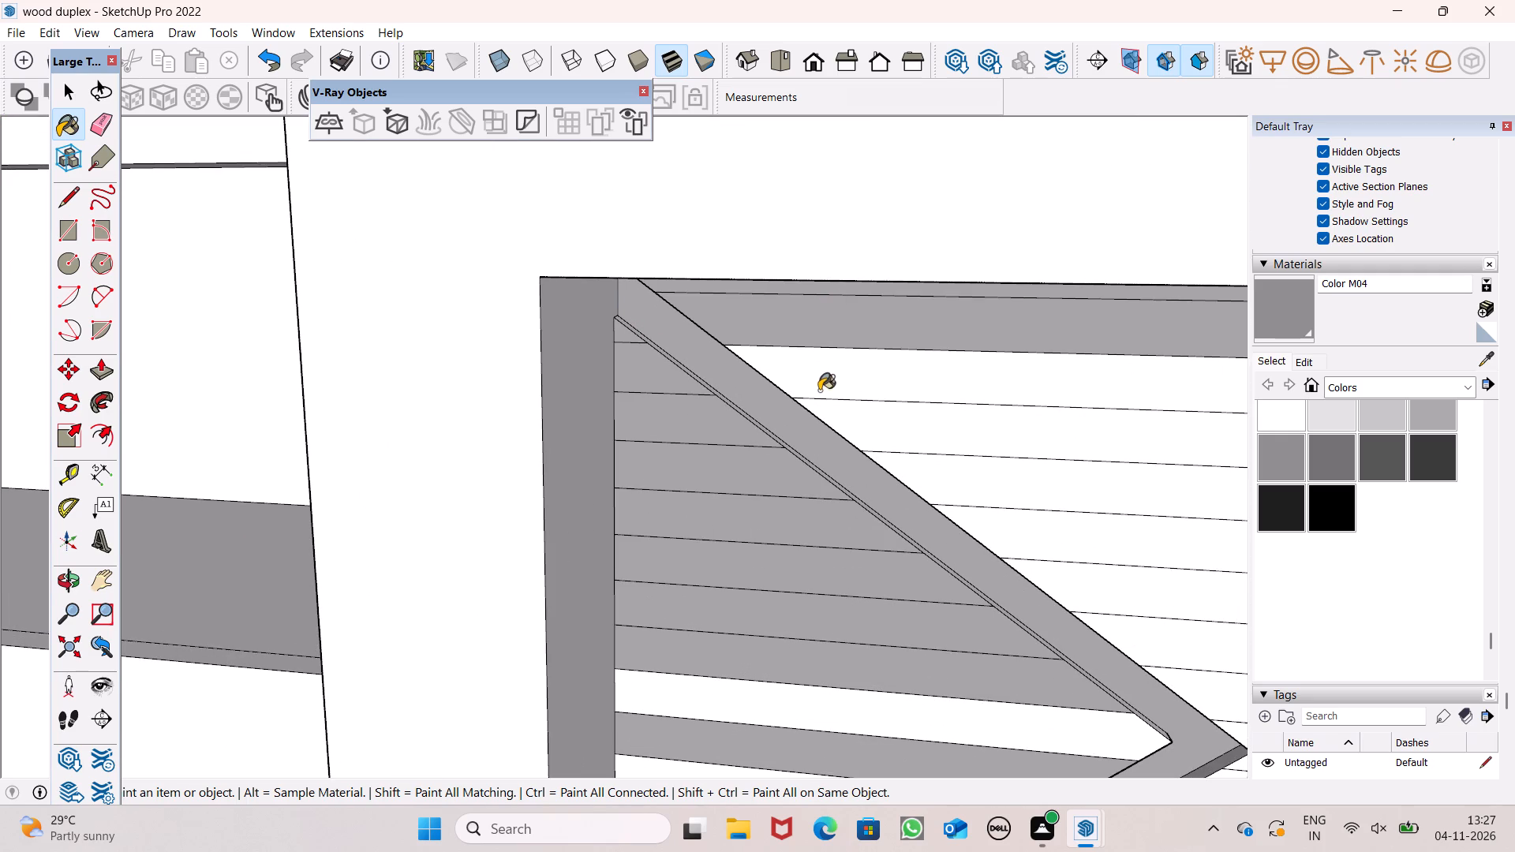
left_click(828, 358)
left_click(950, 450)
left_click_drag(954, 444, 963, 469)
left_click_drag(989, 461, 989, 479)
left_click_drag(1017, 543, 1018, 532)
left_click_drag(1018, 530, 1026, 542)
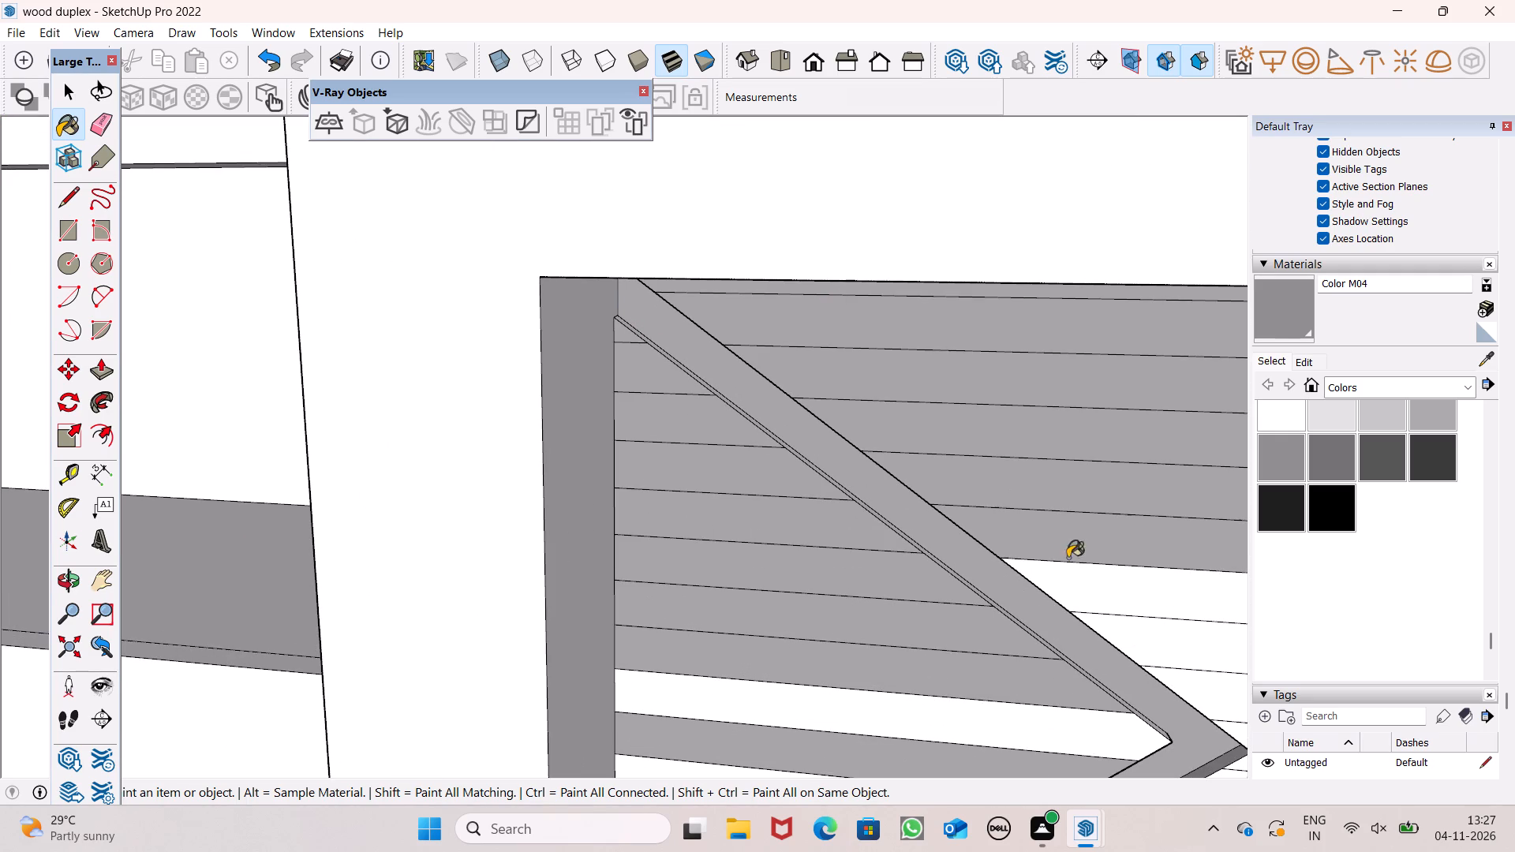
left_click_drag(1079, 579, 1079, 587)
left_click_drag(1136, 617, 1140, 627)
left_click(1166, 636)
left_click_drag(1188, 688, 1195, 689)
Paint the unpainted slat pieces around the zigzag's upper outer bend with Color M04, including the post-side slat level with it.
scroll(712, 133, "down", 9)
scroll(869, 376, "up", 3)
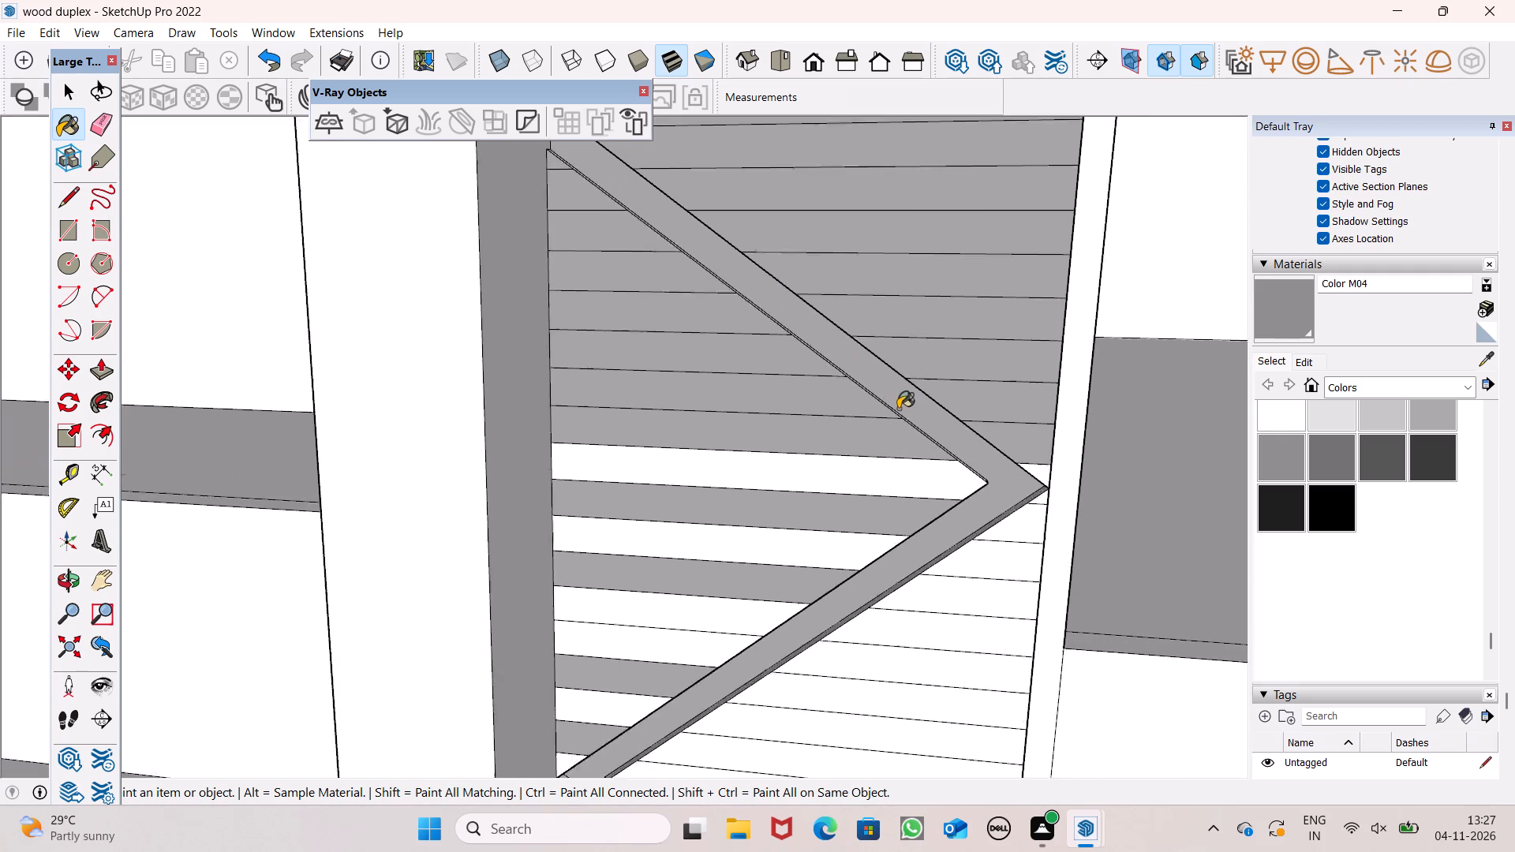
scroll(898, 409, "up", 4)
left_click_drag(866, 510, 854, 490)
scroll(768, 311, "down", 6)
scroll(907, 451, "up", 7)
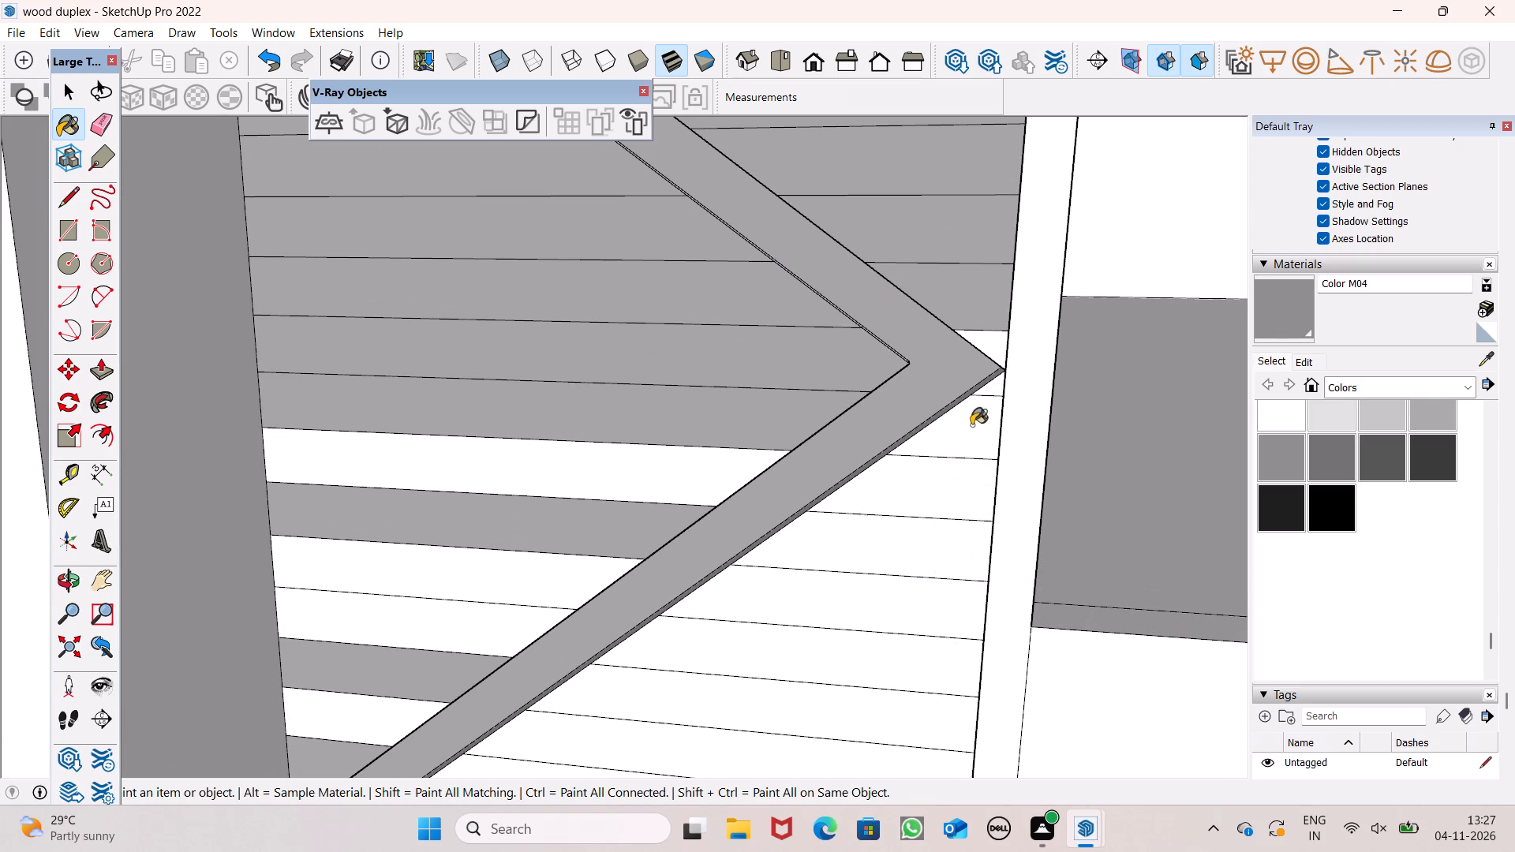
left_click(971, 425)
left_click(996, 346)
left_click_drag(1006, 384, 998, 385)
Paint the far-side slats from below the upper outer bend down to the zigzag's upper corner at the post with Color M04.
scroll(993, 290, "down", 7)
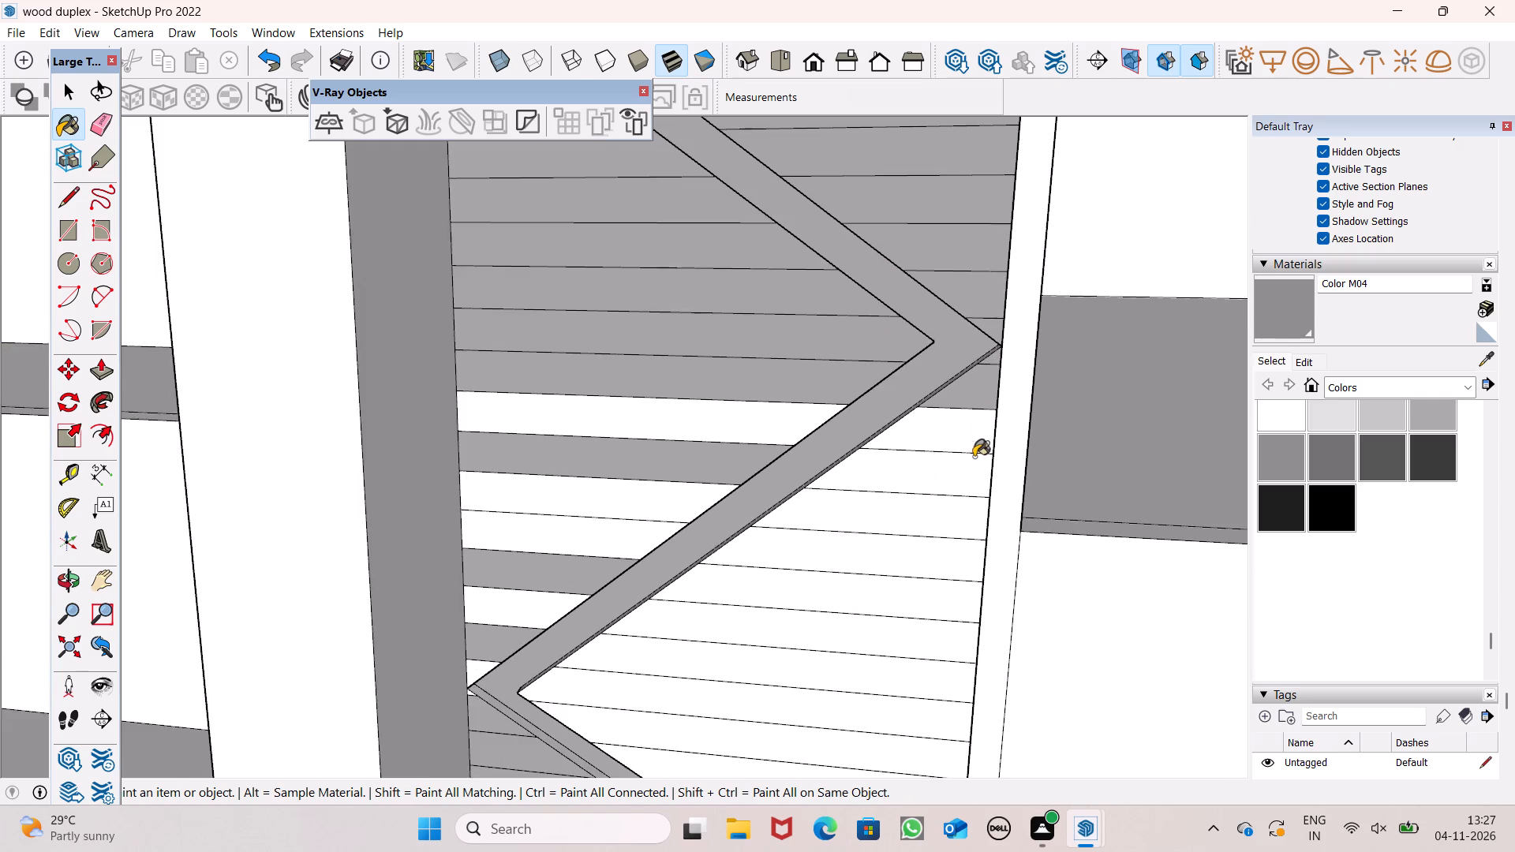
scroll(967, 476, "up", 6)
left_click(945, 338)
left_click(923, 389)
left_click_drag(915, 469, 913, 477)
left_click_drag(913, 527, 913, 540)
left_click_drag(913, 577, 913, 590)
left_click_drag(913, 621, 913, 639)
left_click_drag(913, 671, 911, 696)
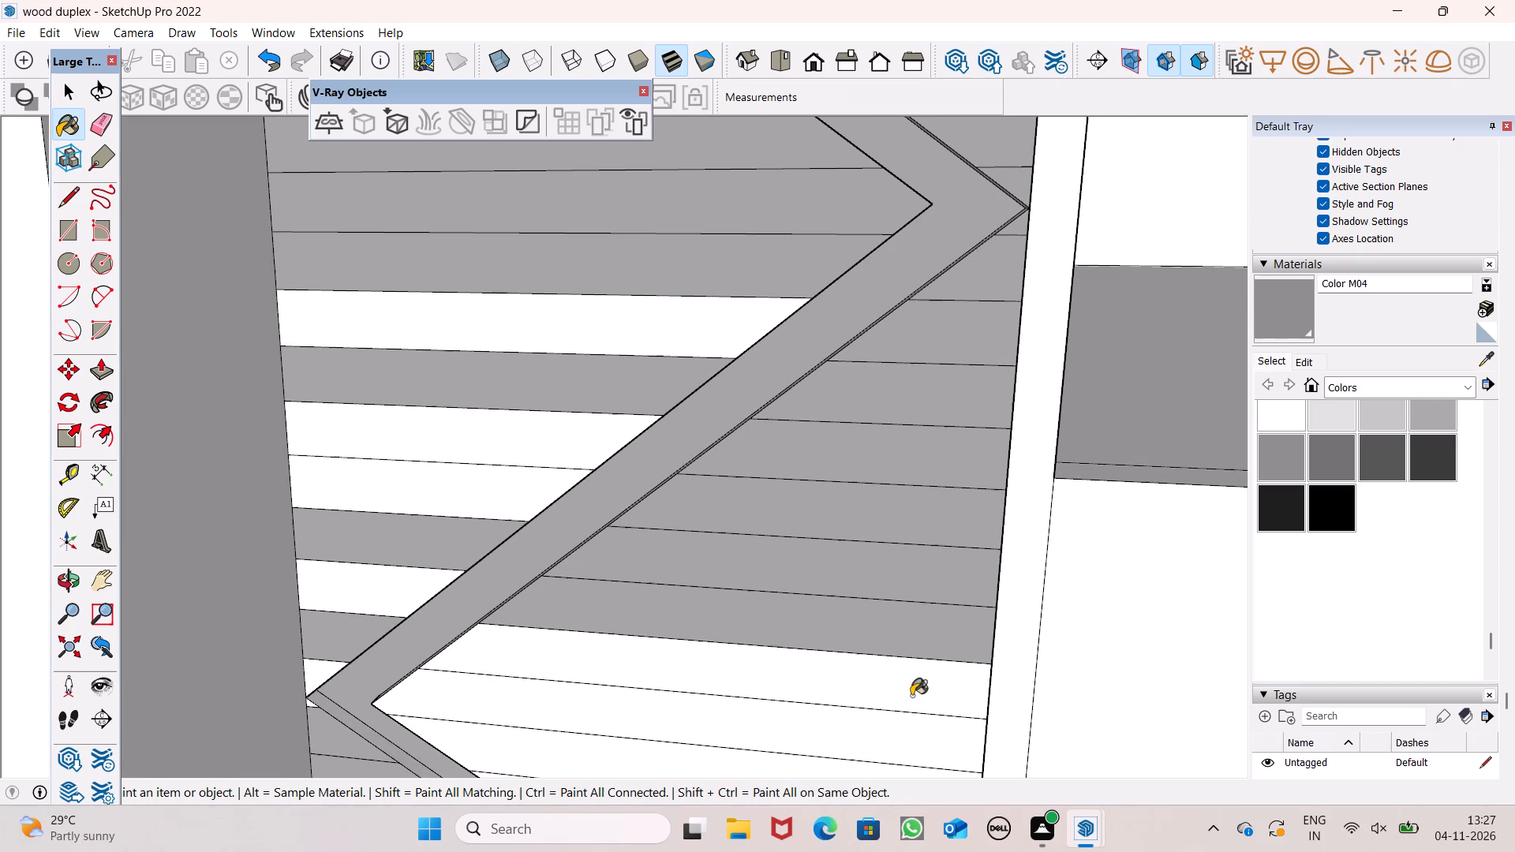
left_click_drag(911, 696, 911, 697)
left_click_drag(911, 712, 911, 719)
left_click_drag(911, 741, 911, 749)
Paint the remaining white post-side slats between the upper outer bend and the zigzag's upper corner with Color M04.
scroll(825, 377, "down", 5)
scroll(825, 377, "up", 1)
scroll(825, 377, "down", 2)
left_click(520, 552)
left_click(544, 498)
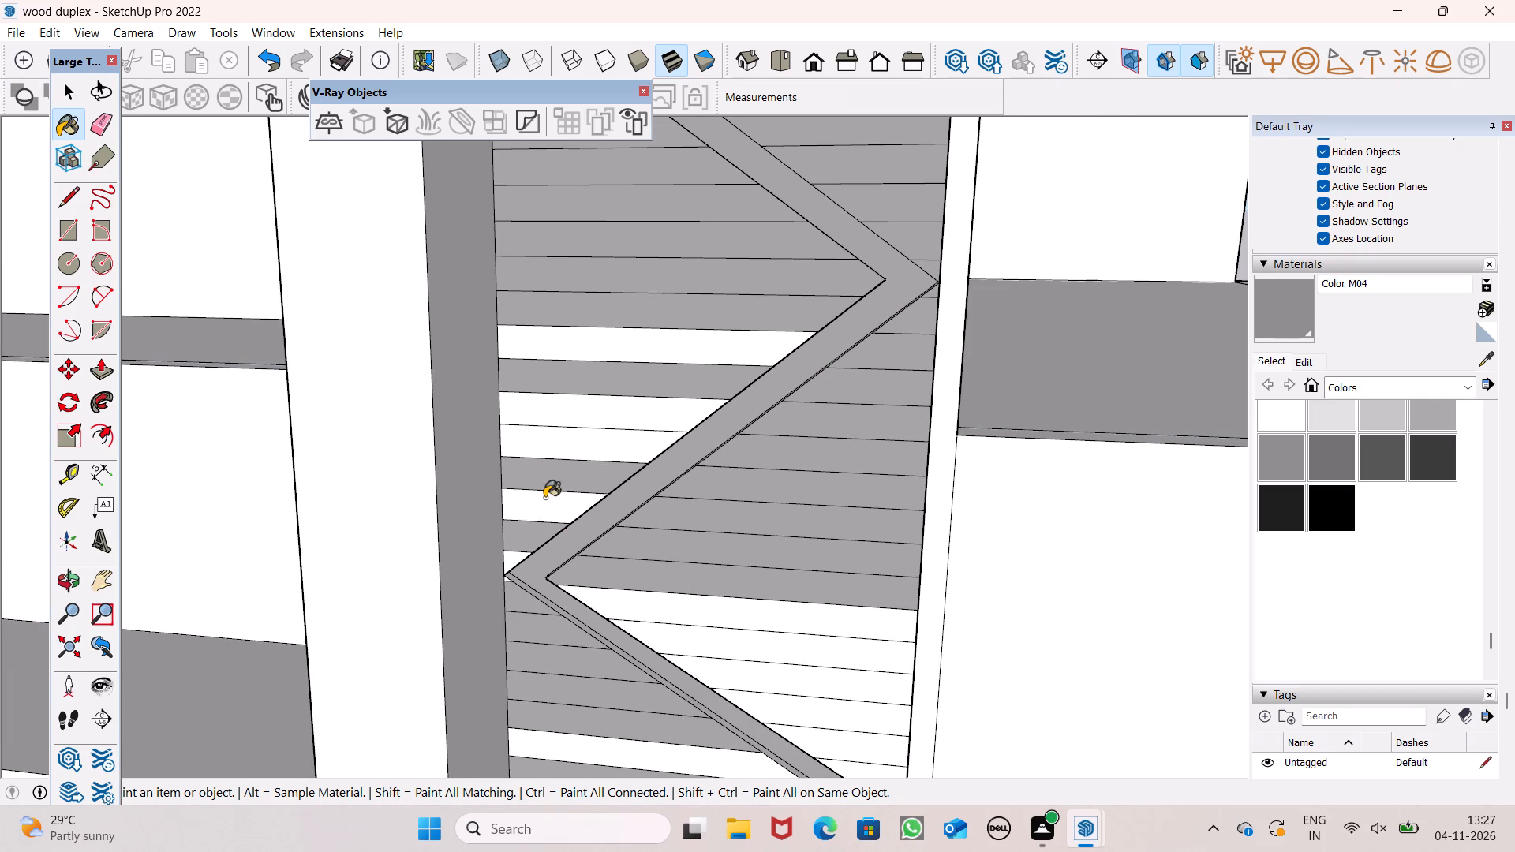
left_click_drag(555, 486, 560, 472)
left_click(564, 451)
left_click(593, 408)
left_click(604, 393)
left_click(621, 343)
Paint the far-side slats from the upper corner at the post down to the zigzag's lower outer bend with Color M04.
scroll(621, 257, "down", 8)
scroll(583, 553, "up", 4)
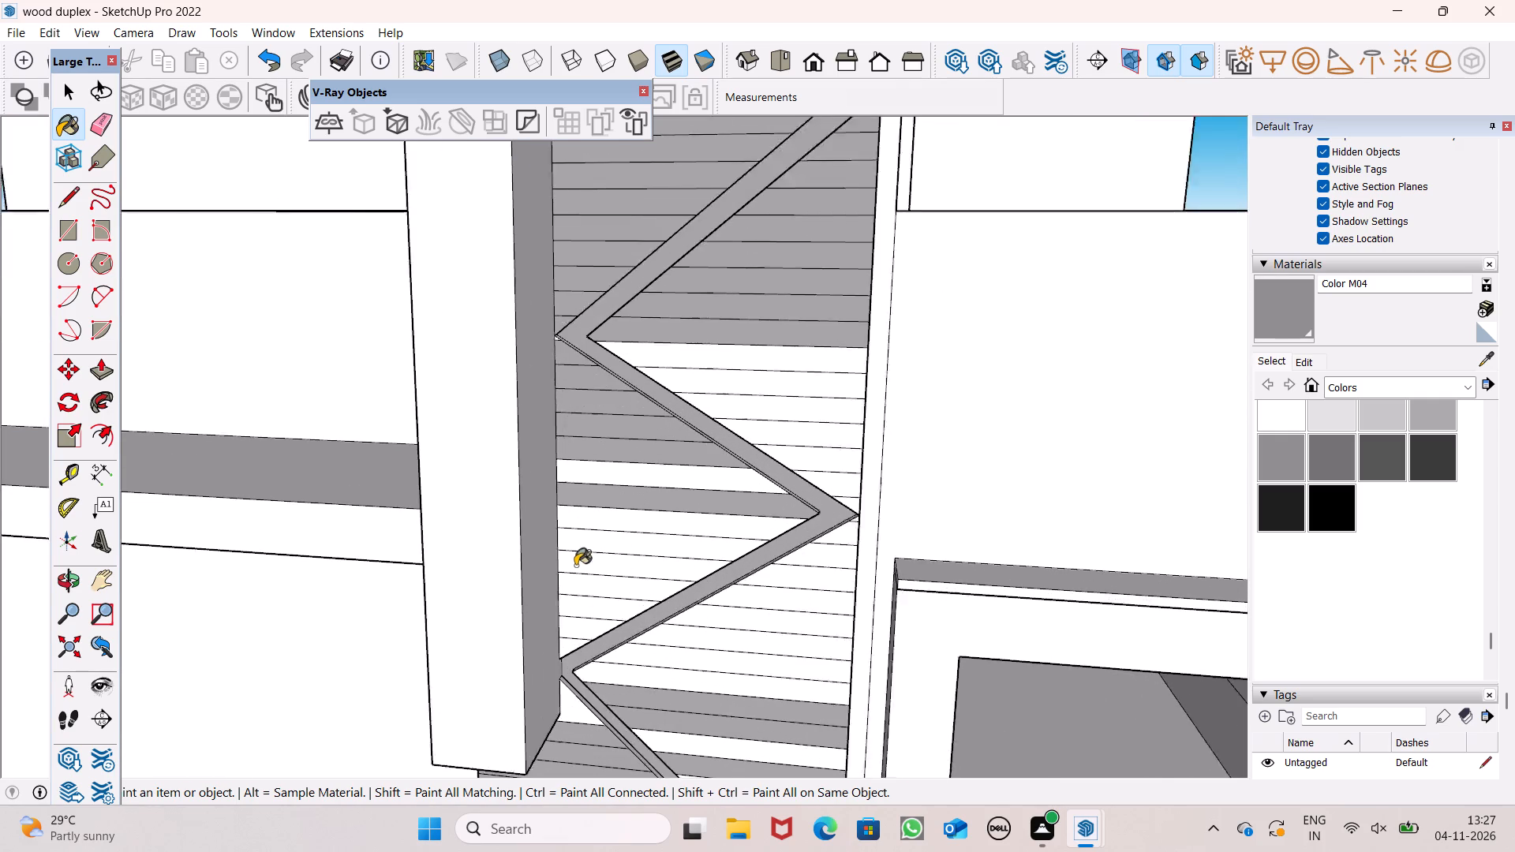
scroll(575, 566, "up", 2)
left_click(735, 295)
left_click_drag(783, 343, 790, 344)
left_click_drag(810, 347, 822, 367)
left_click(852, 435)
left_click(859, 443)
left_click_drag(872, 367, 870, 402)
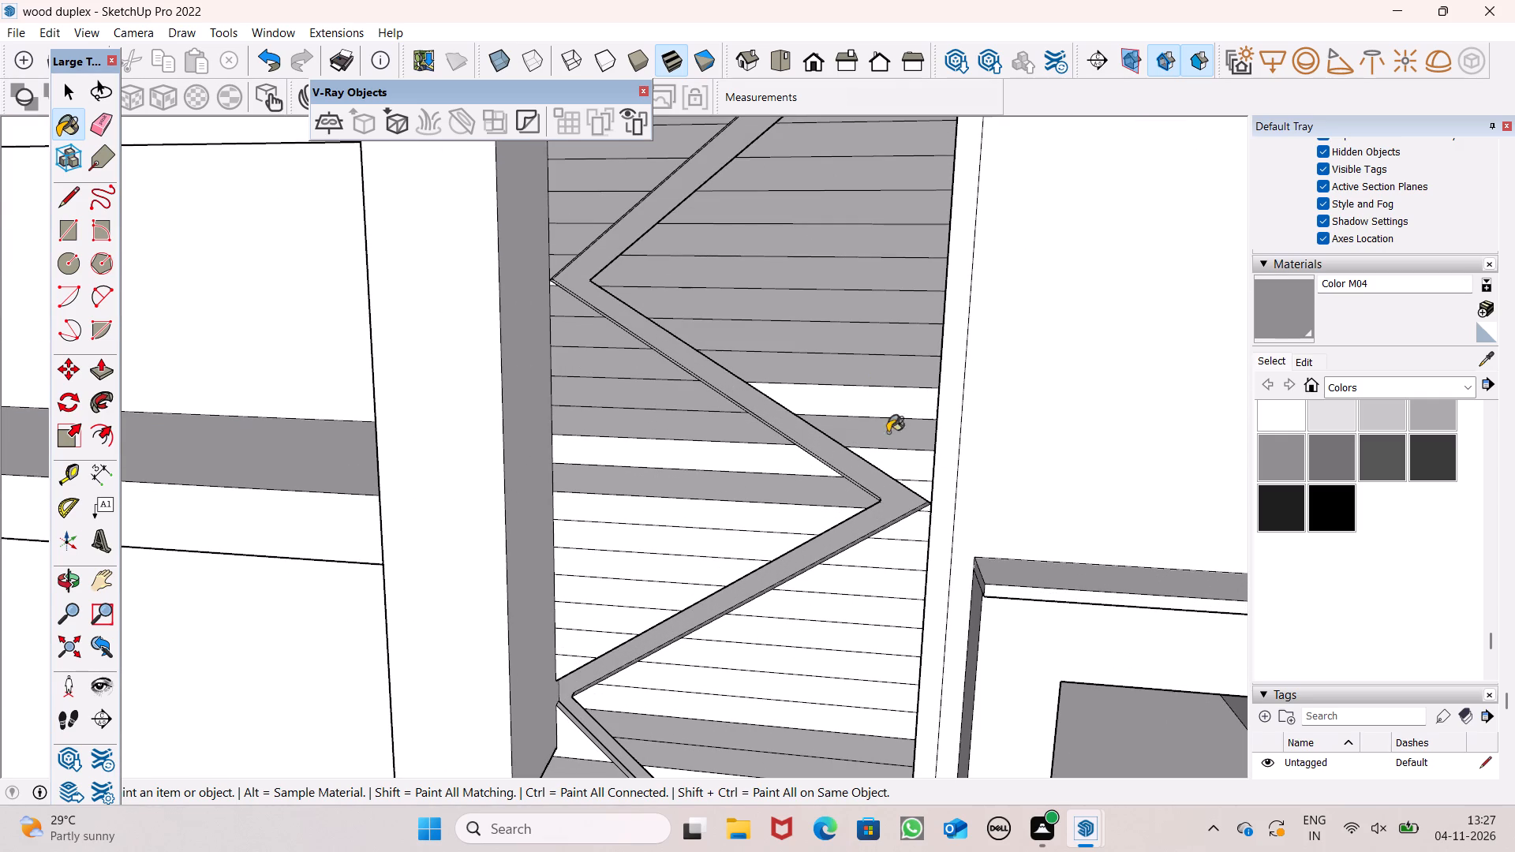
left_click(900, 465)
left_click(917, 497)
left_click(920, 485)
scroll(913, 535, "up", 8)
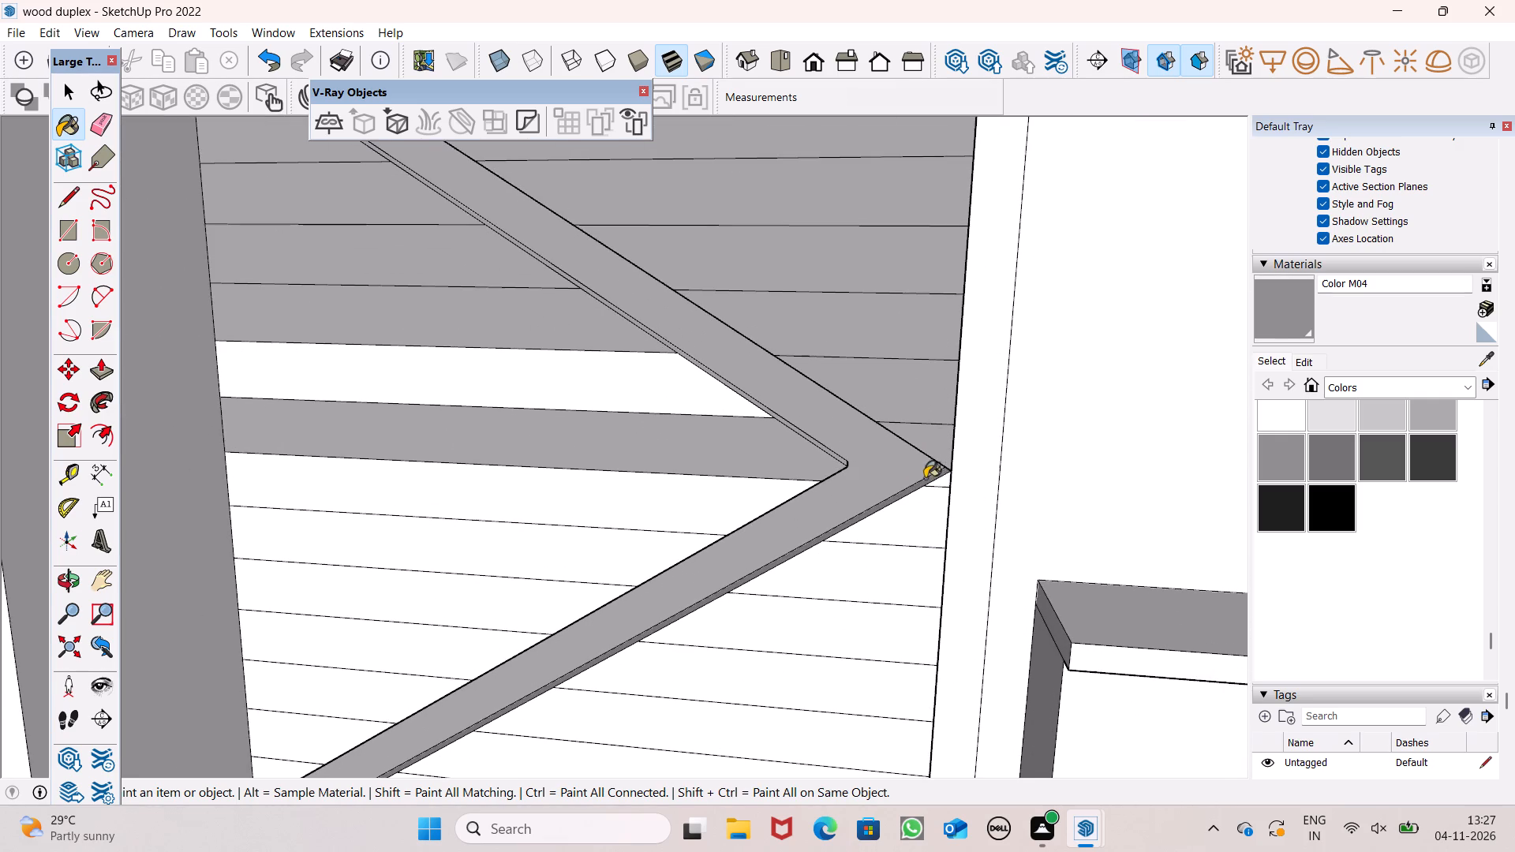
left_click(941, 477)
Paint the white post-side slats around the lower outer bend, down to the zigzag's lower corner at the post, with Color M04.
scroll(911, 290, "down", 6)
left_click(661, 336)
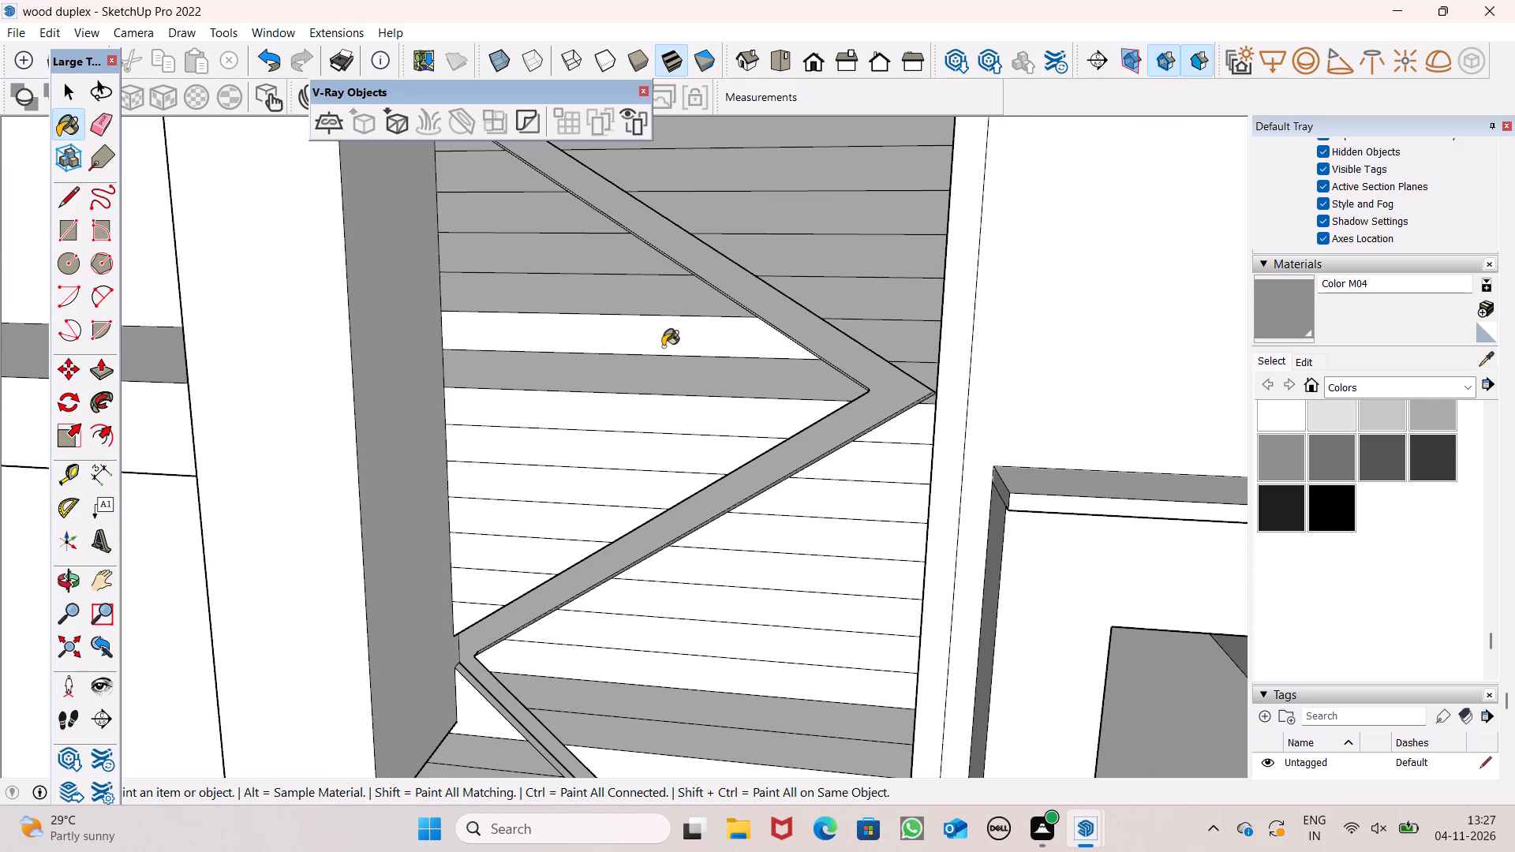
left_click_drag(663, 347, 664, 375)
left_click_drag(669, 389, 674, 401)
left_click_drag(675, 402, 681, 409)
left_click_drag(679, 431, 664, 448)
left_click(637, 469)
left_click_drag(625, 481, 614, 486)
left_click(517, 518)
left_click_drag(516, 524, 512, 536)
left_click_drag(485, 557, 481, 564)
left_click_drag(466, 578, 463, 588)
left_click_drag(461, 599, 459, 608)
left_click_drag(458, 613, 458, 622)
Paint the sliver beneath the zigzag's lower post corner and the far-side slats up to the lower outer bend with Color M04.
scroll(547, 215, "down", 8)
scroll(552, 463, "up", 6)
left_click(473, 475)
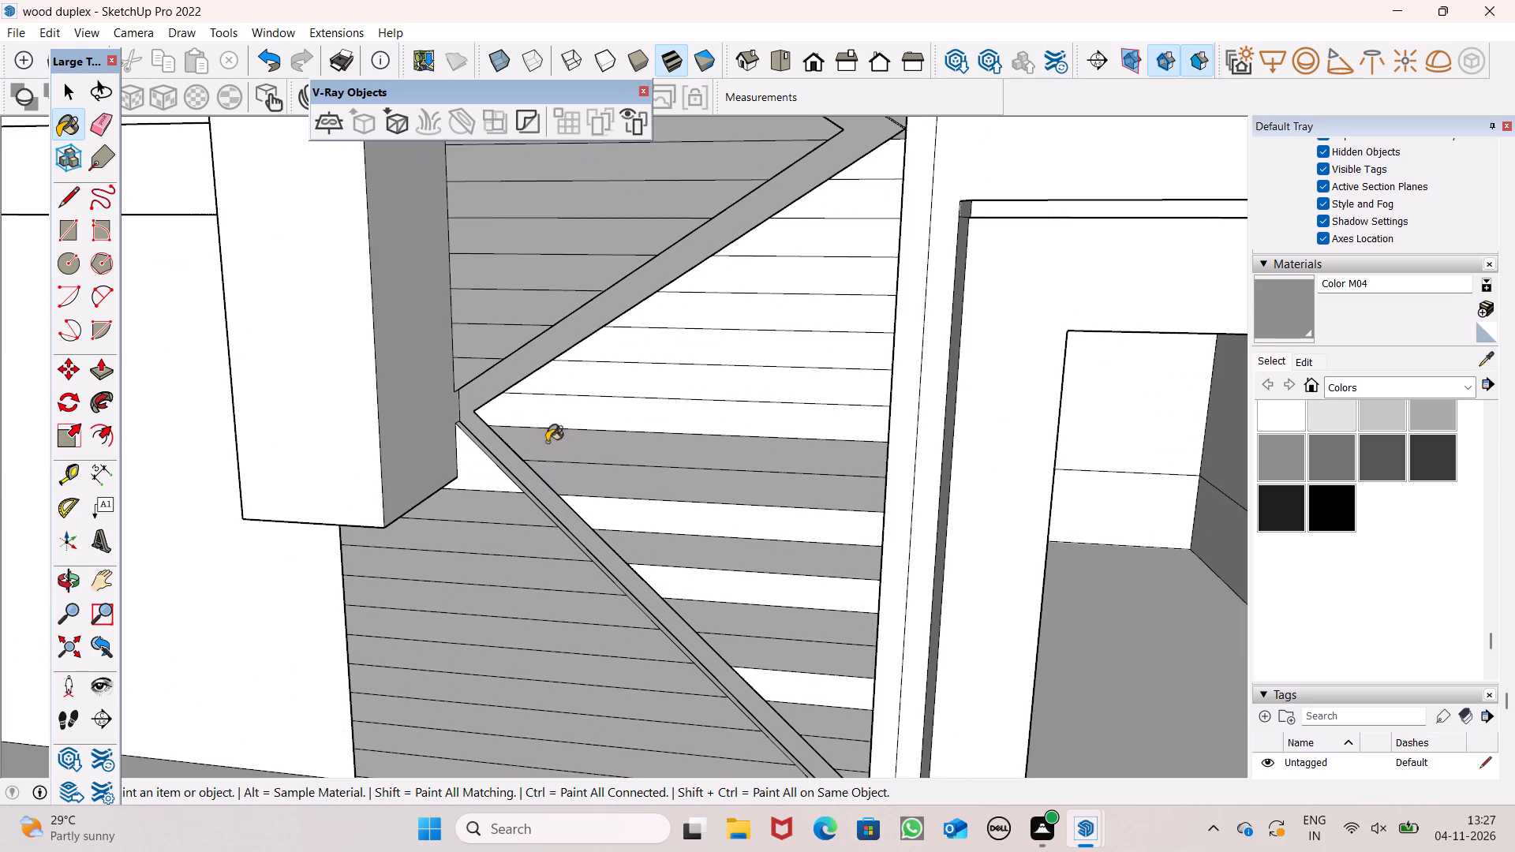
left_click(585, 407)
left_click_drag(585, 409, 604, 384)
left_click(615, 368)
left_click_drag(623, 368, 687, 312)
left_click(689, 309)
left_click_drag(707, 316, 719, 354)
left_click_drag(774, 263, 774, 271)
left_click_drag(779, 276, 781, 279)
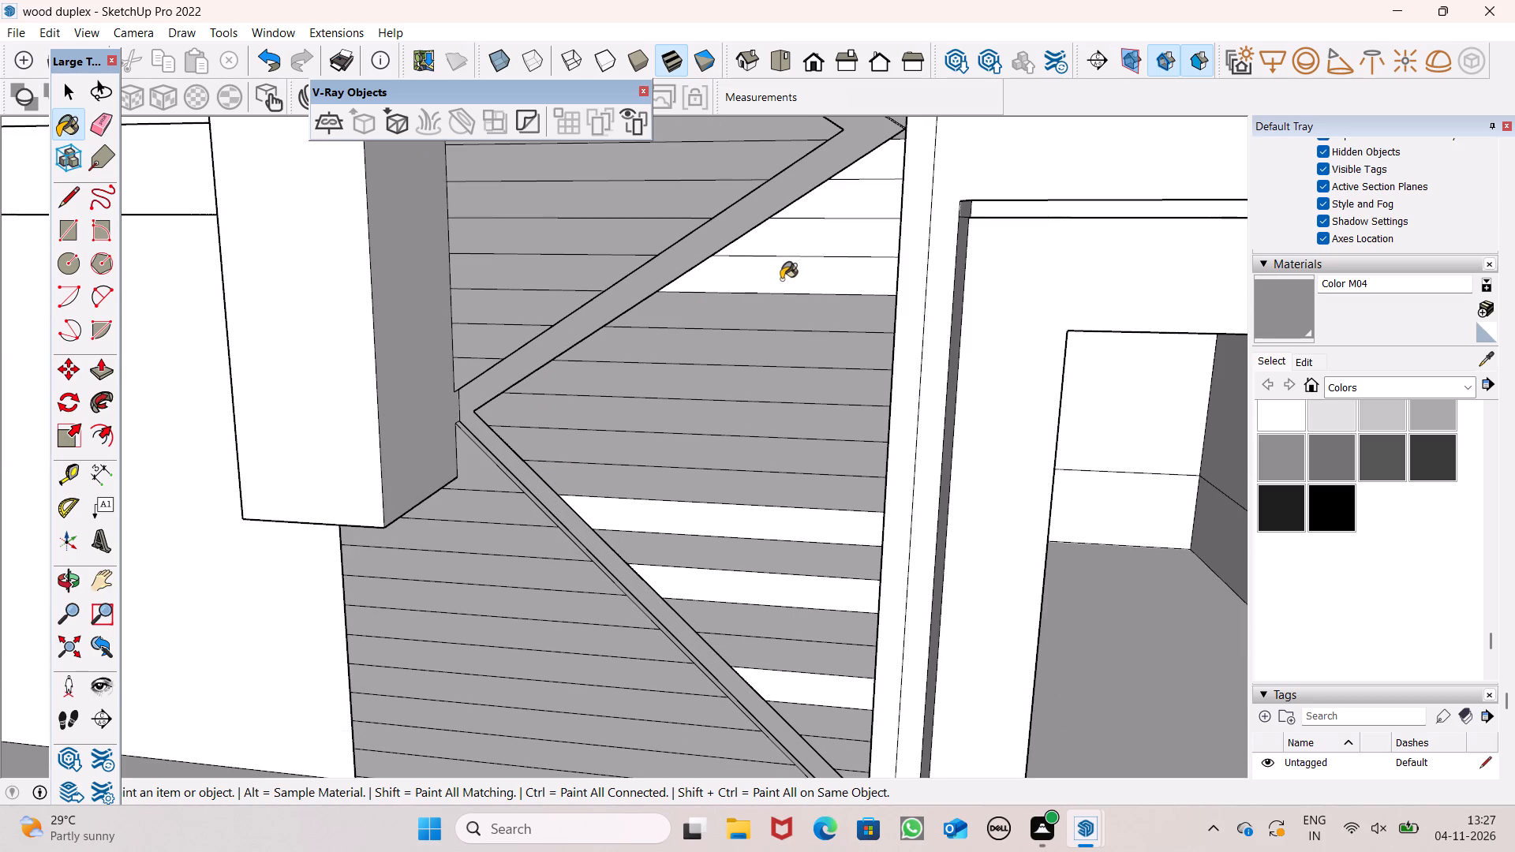
left_click_drag(781, 279, 803, 272)
left_click(862, 227)
left_click_drag(867, 168, 869, 179)
left_click_drag(892, 147, 889, 155)
left_click_drag(876, 190, 869, 197)
Paint the remaining white far-side slats below the zigzag's lower post corner, down to the panel base, with Color M04.
scroll(742, 189, "down", 8)
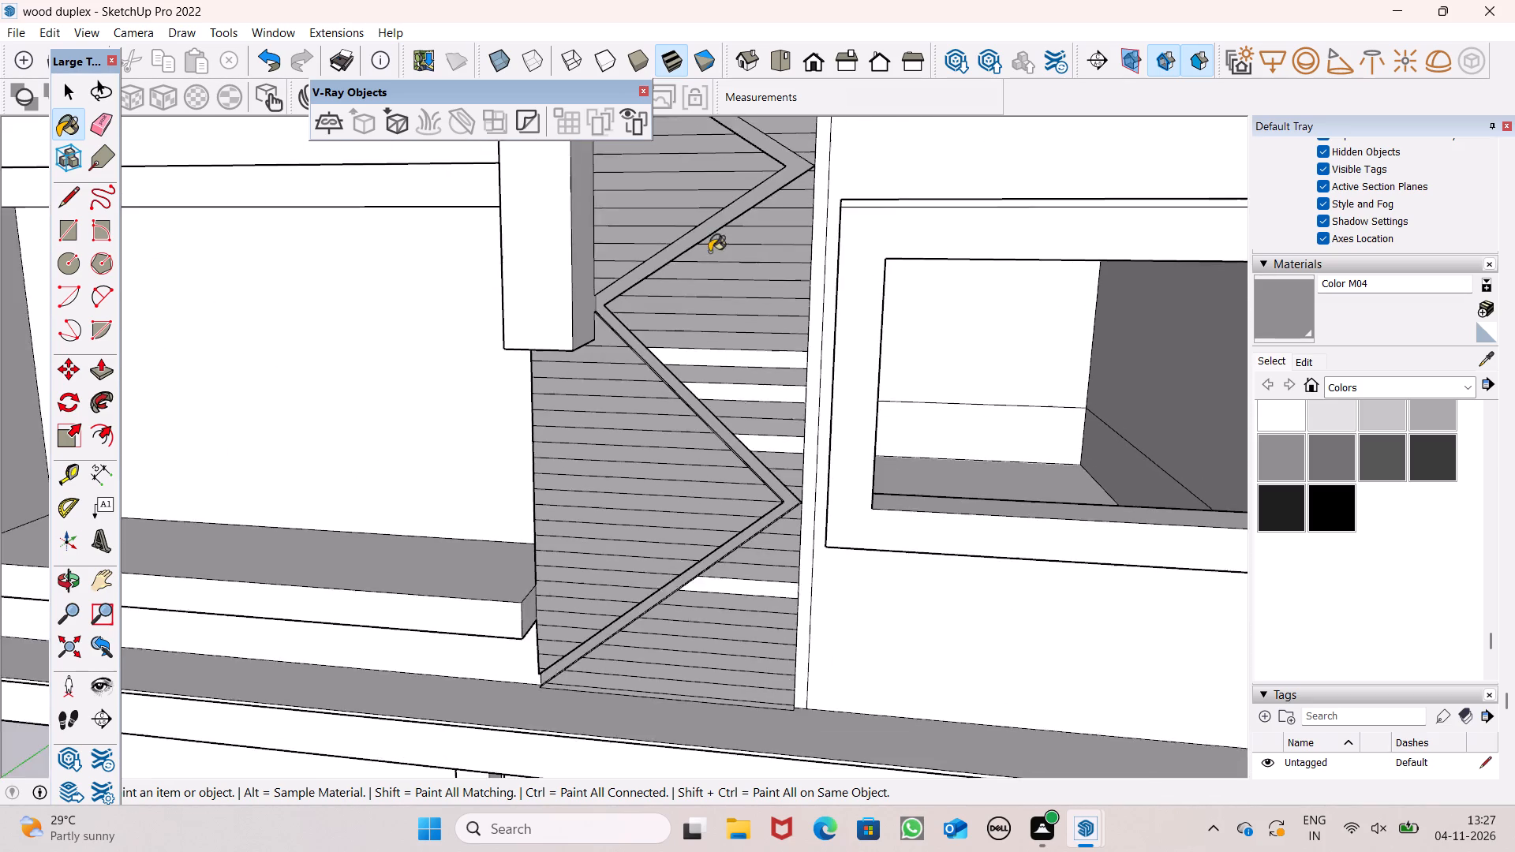
scroll(713, 424, "up", 7)
left_click(777, 288)
left_click_drag(780, 336, 780, 356)
left_click(787, 344)
left_click_drag(810, 243, 810, 256)
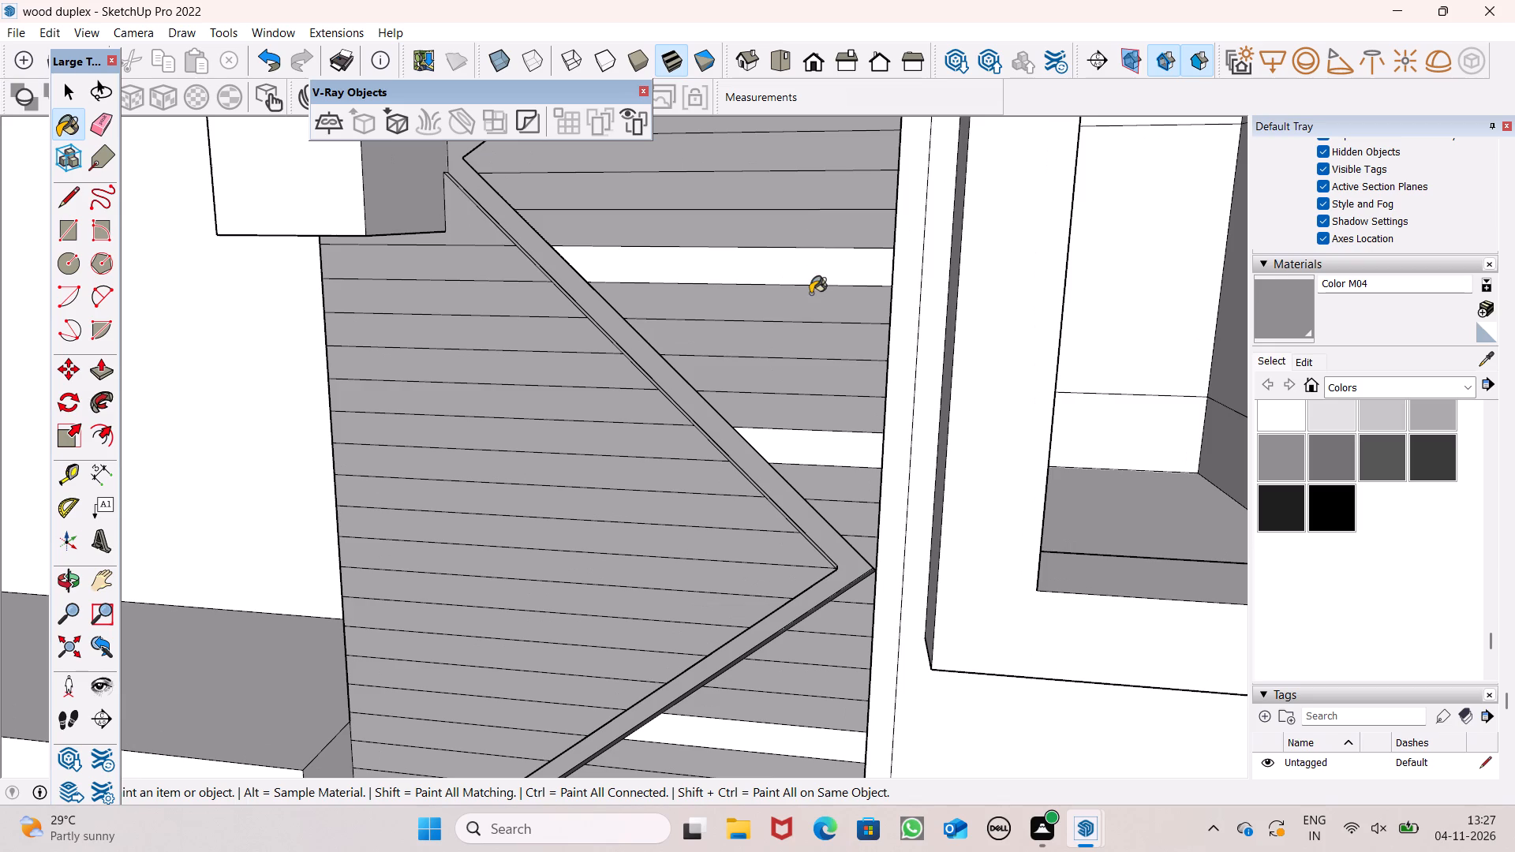
left_click(802, 450)
scroll(820, 331, "down", 9)
scroll(827, 609, "up", 7)
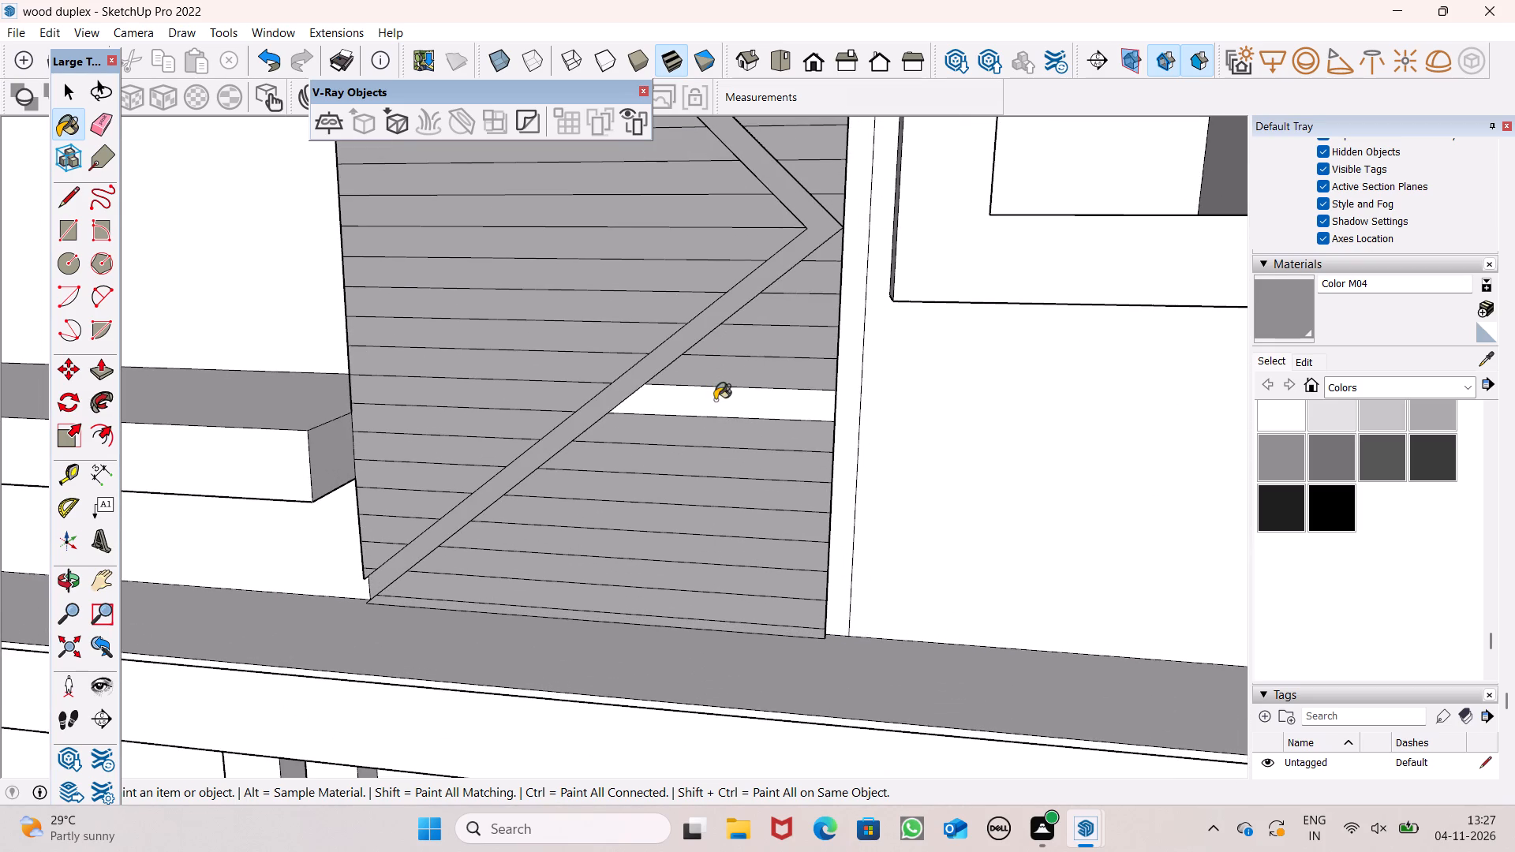
left_click(715, 400)
Paint the zigzag strip's inner edge faces meeting at its lowest outer bend with Color M04.
scroll(474, 327, "down", 6)
middle_click_drag(458, 398, 814, 295)
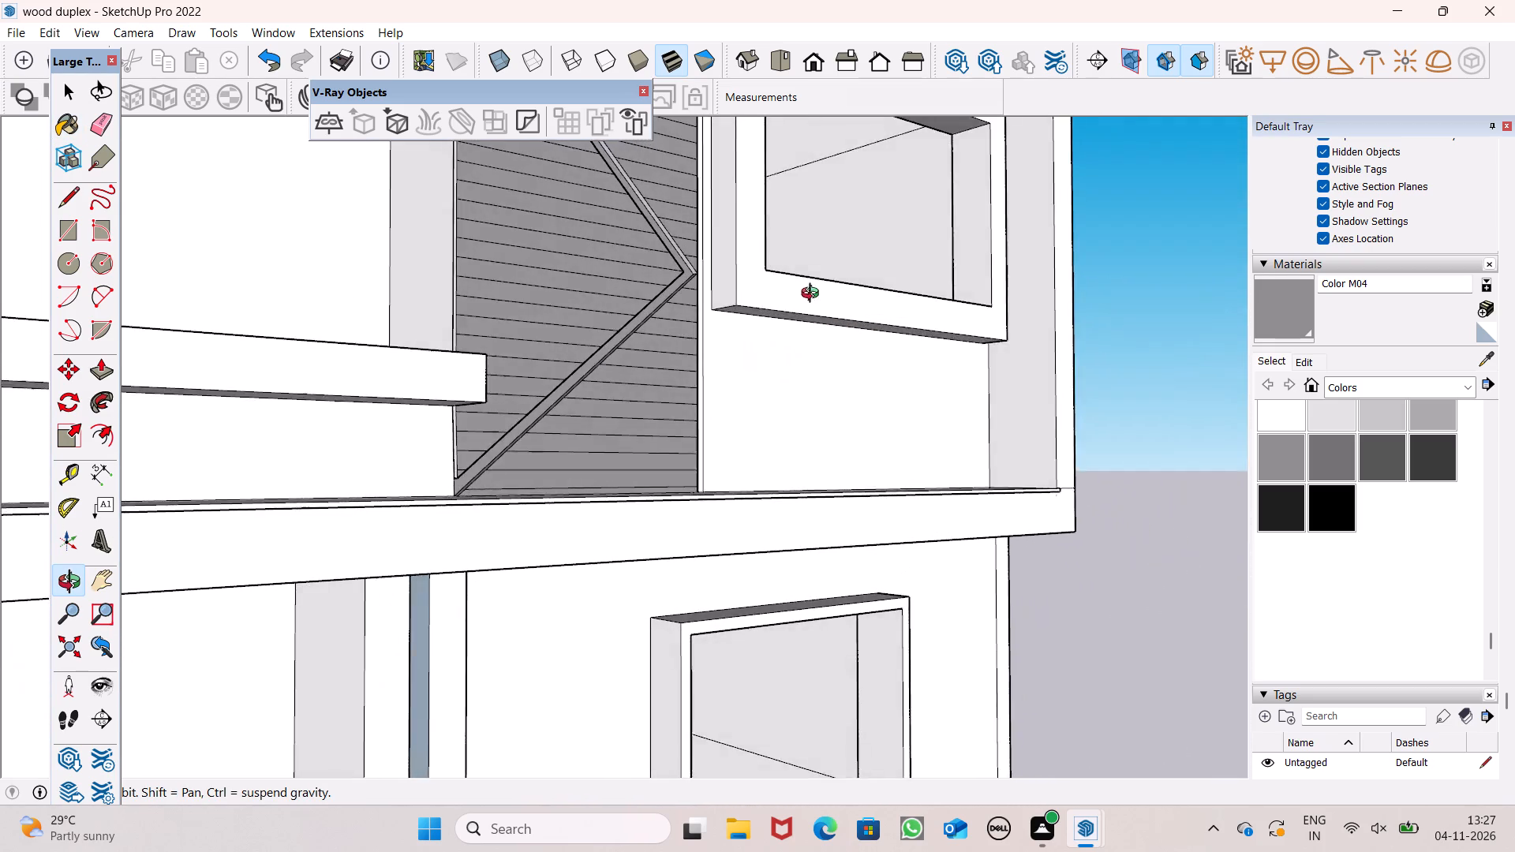
middle_click_drag(814, 295, 897, 375)
scroll(690, 282, "up", 12)
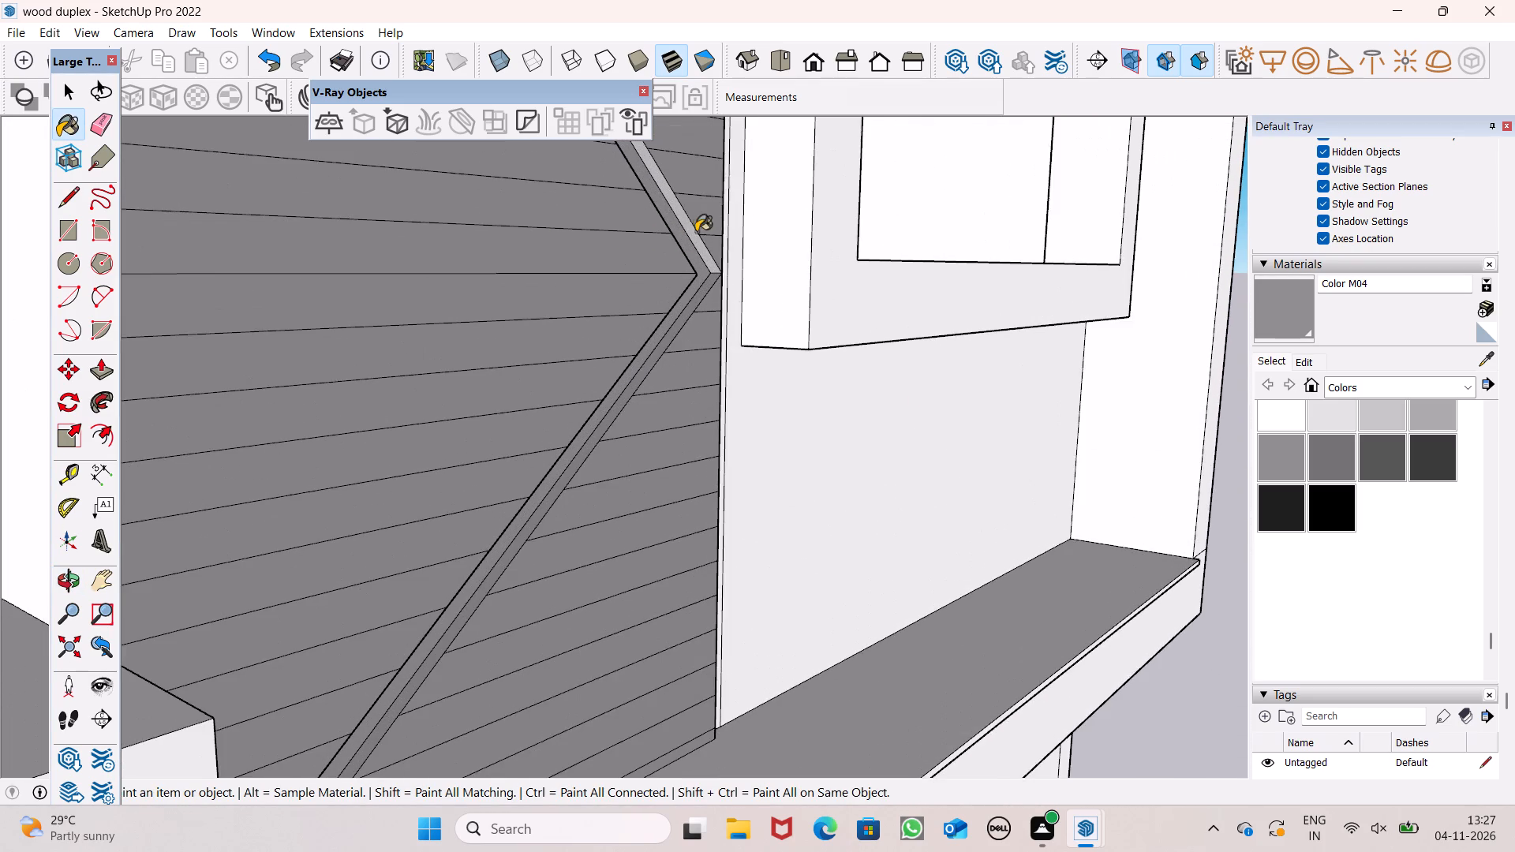
middle_click_drag(684, 256, 0, 93)
scroll(521, 273, "up", 7)
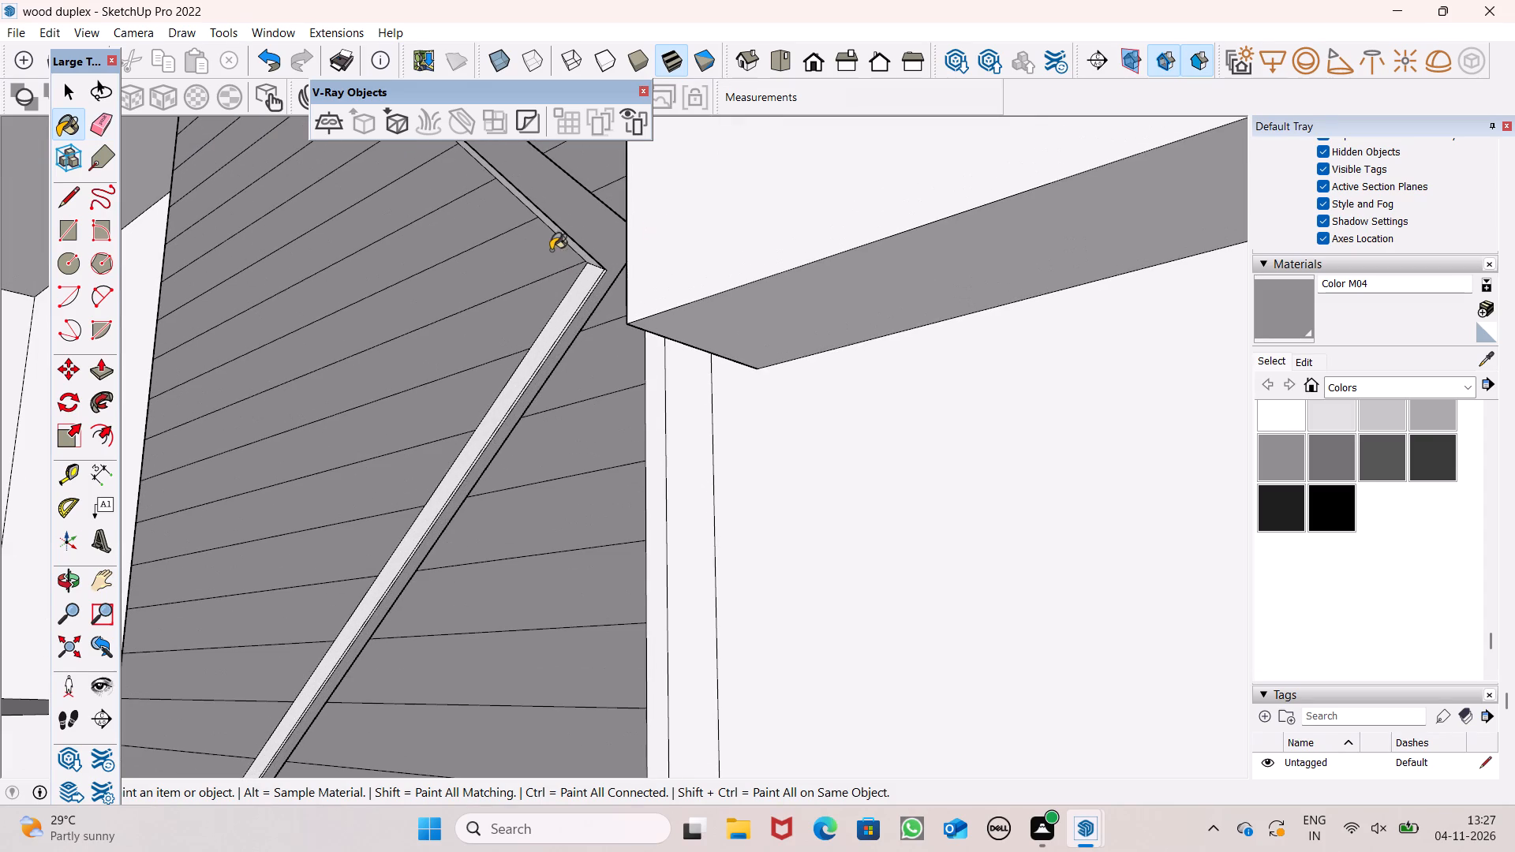
left_click(582, 253)
left_click(588, 294)
scroll(546, 308, "up", 7)
left_click(578, 282)
Paint the zigzag strip's outer edge faces on both sides of its lowest outer bend with Color M04.
middle_click_drag(561, 282, 1169, 488)
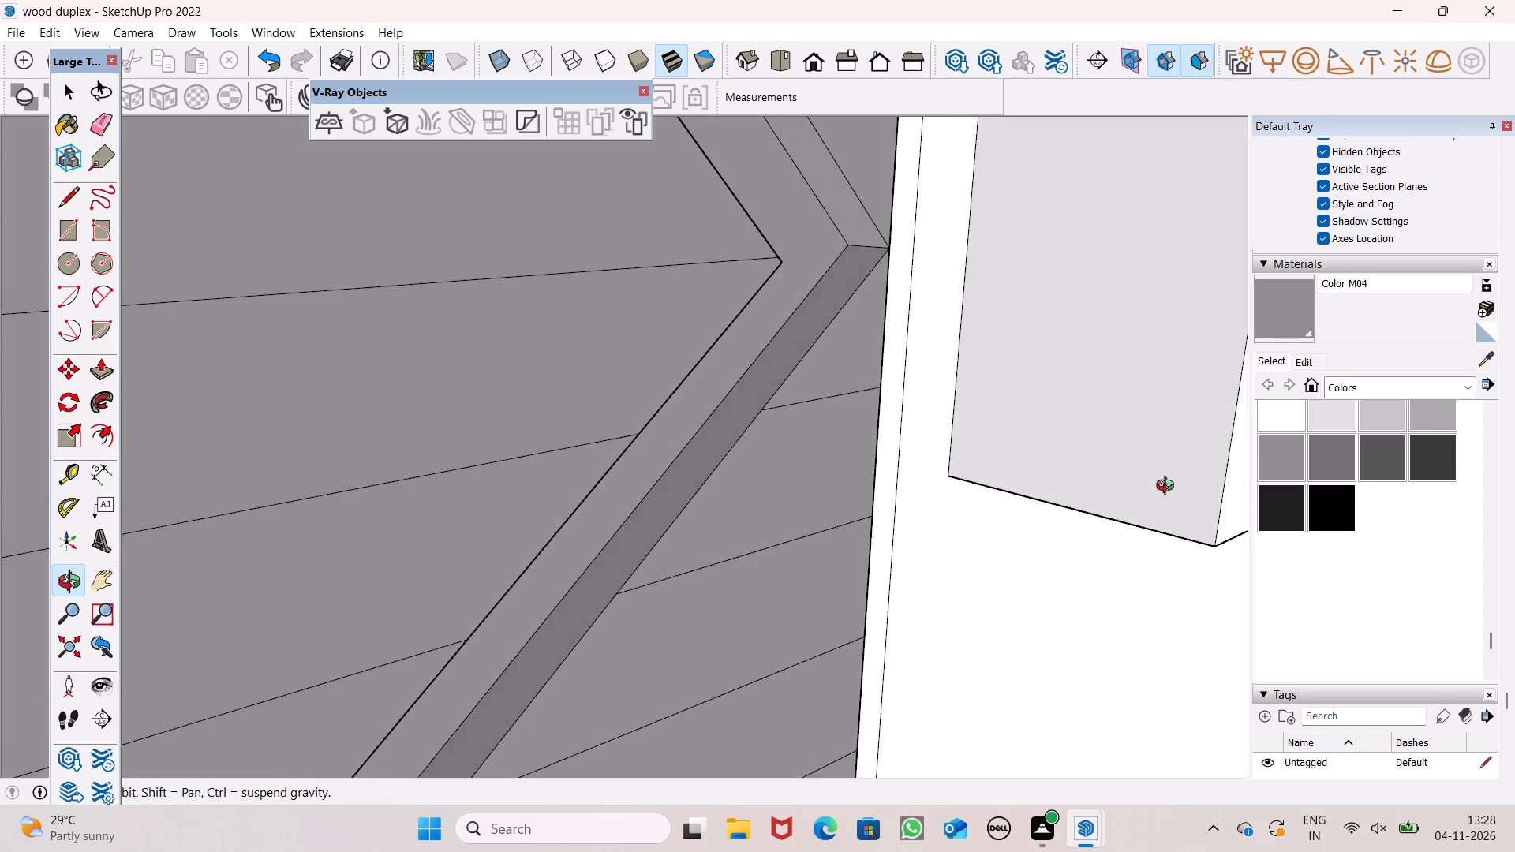
middle_click_drag(1169, 488, 1052, 413)
left_click(830, 187)
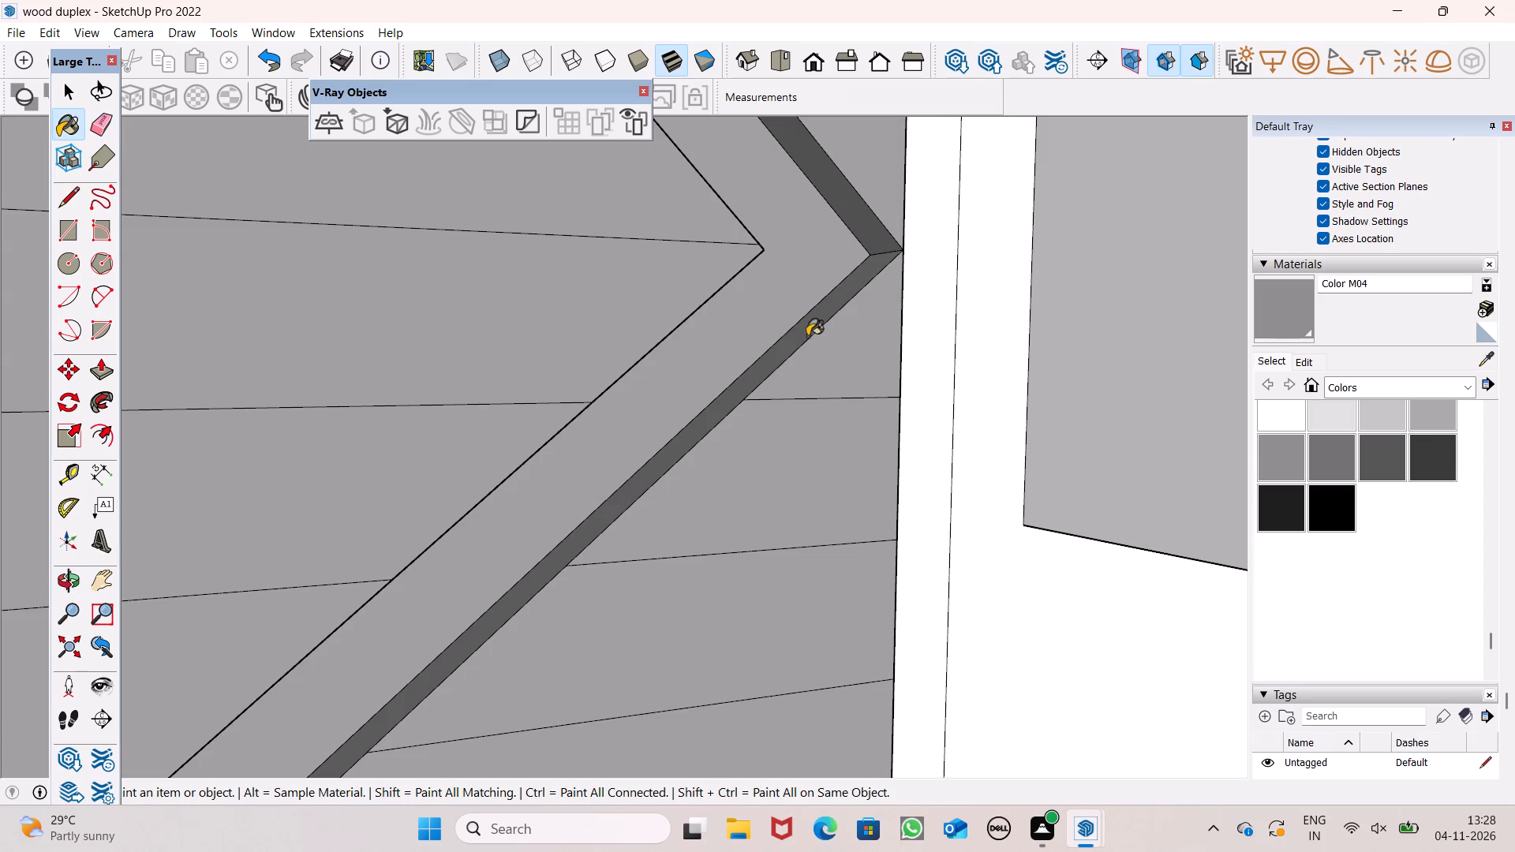
left_click(802, 331)
middle_click_drag(805, 326, 993, 451)
scroll(696, 338, "up", 6)
left_click(802, 387)
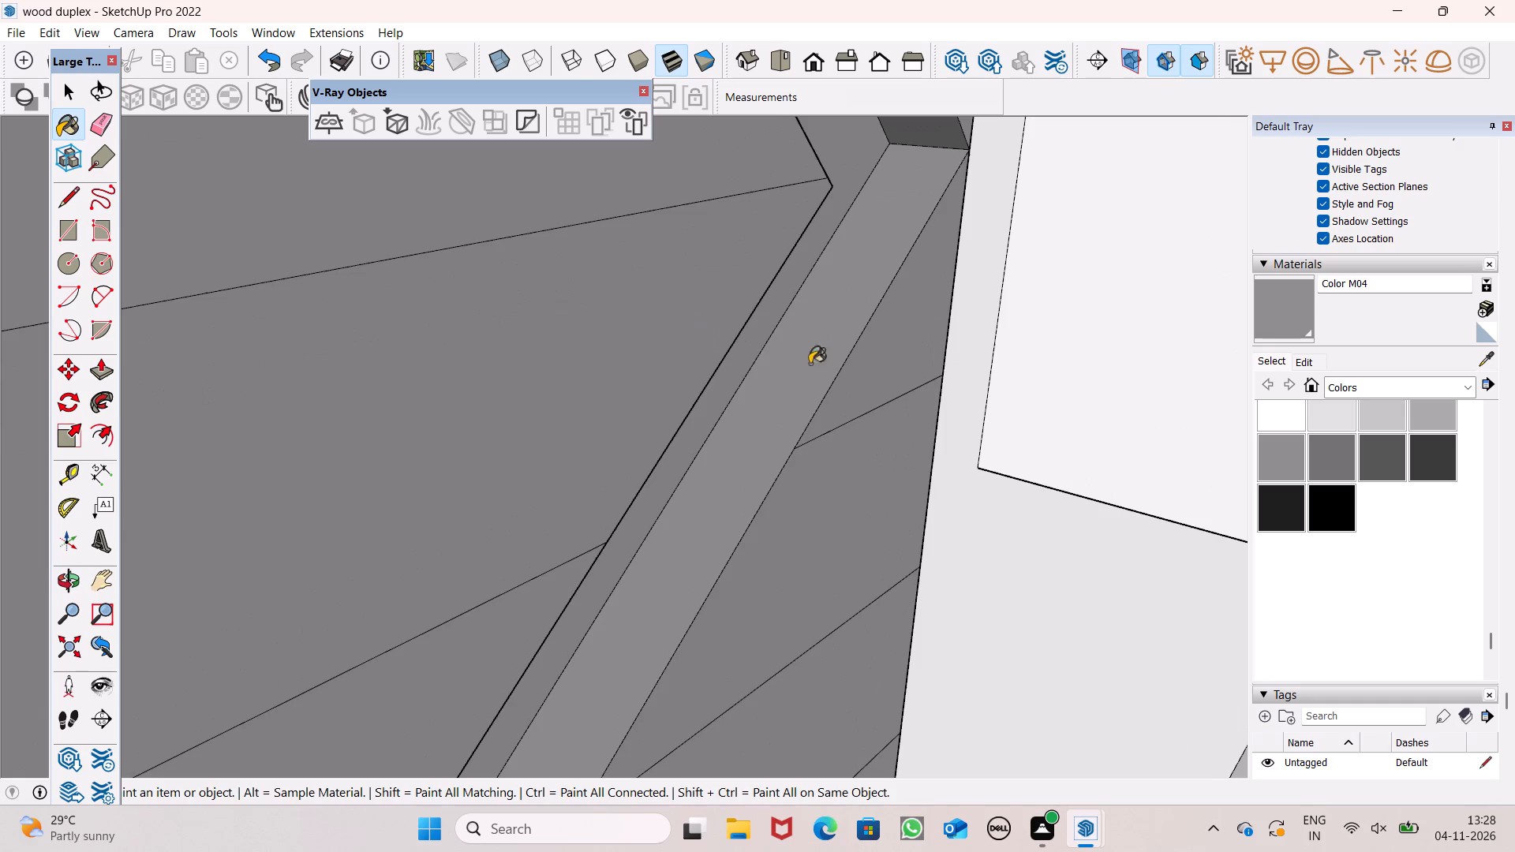
Paint the strip's white edge face rising from the lower post corner with Color M04, undoing the extra paint at the corner.
middle_click_drag(856, 370, 553, 226)
scroll(529, 206, "up", 1)
scroll(541, 332, "down", 5)
scroll(529, 325, "up", 4)
scroll(531, 461, "down", 9)
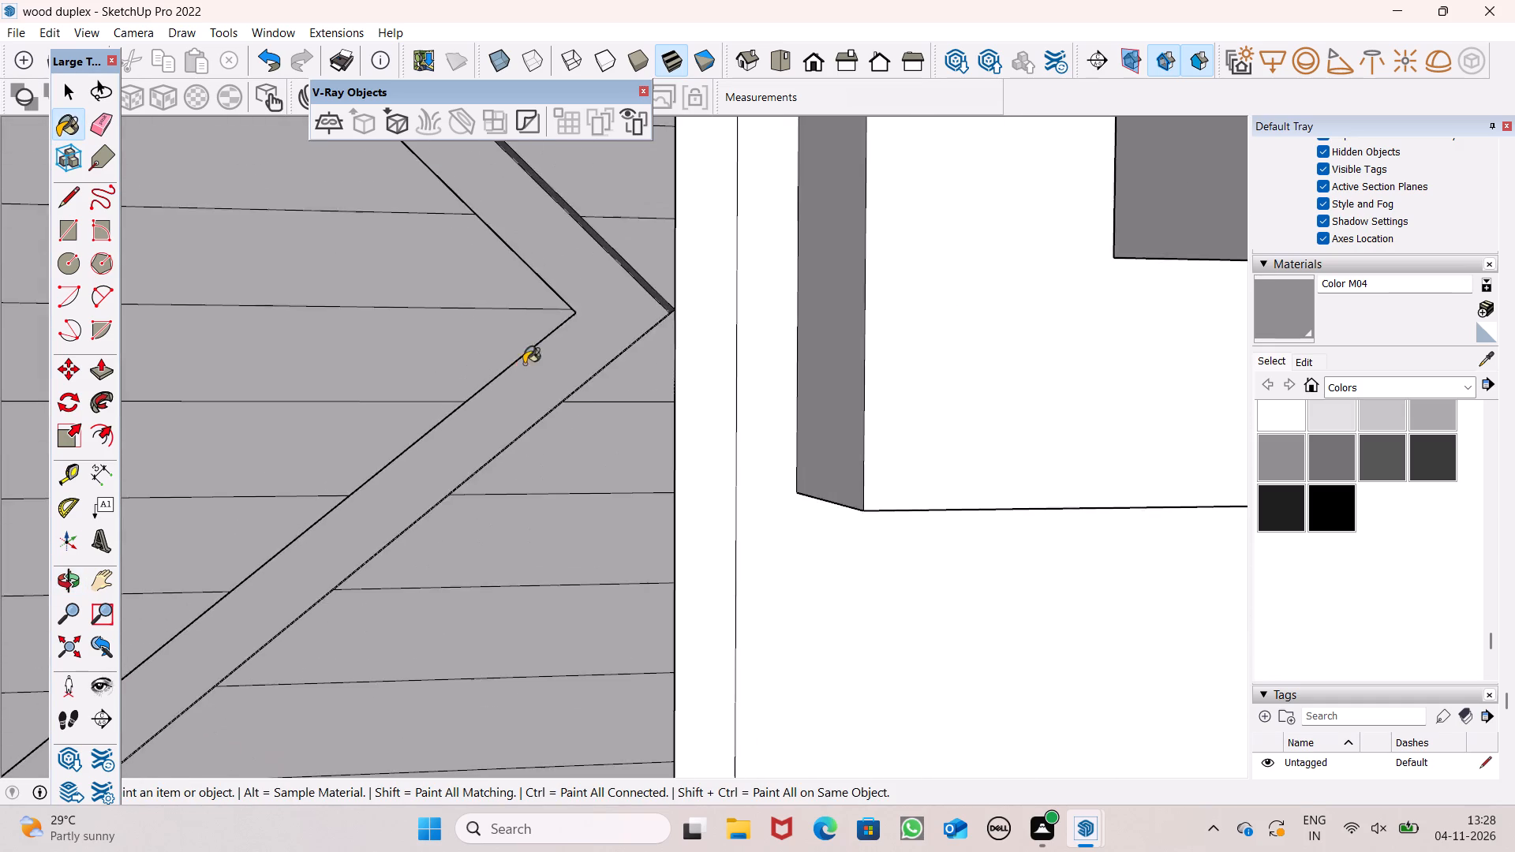
scroll(524, 364, "down", 20)
scroll(524, 364, "down", 5)
scroll(485, 352, "up", 4)
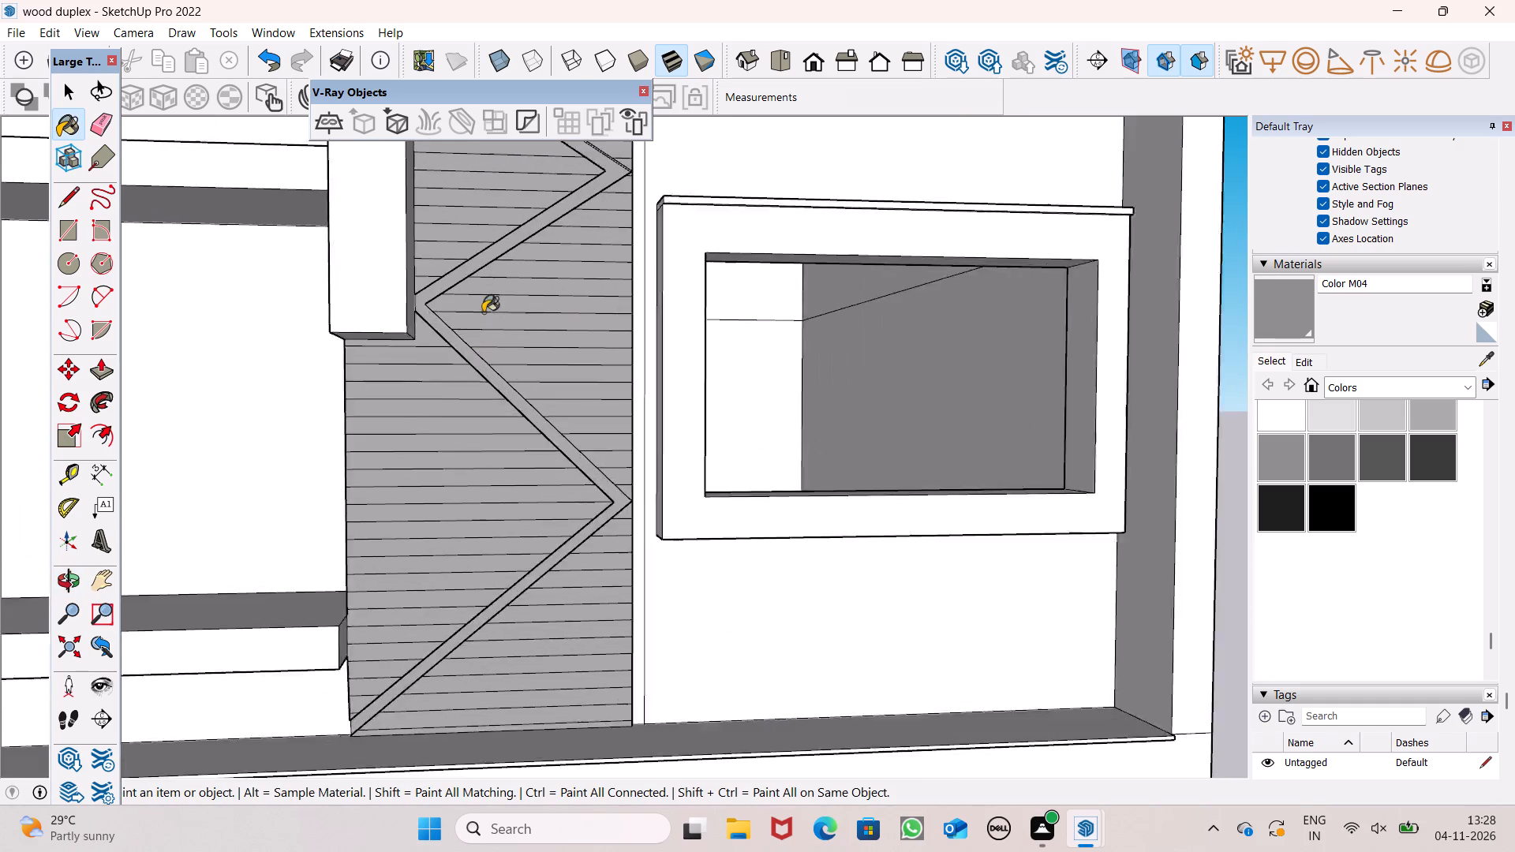
scroll(483, 312, "up", 4)
scroll(510, 354, "down", 5)
scroll(525, 393, "up", 1)
scroll(406, 271, "up", 7)
middle_click_drag(631, 392, 593, 266)
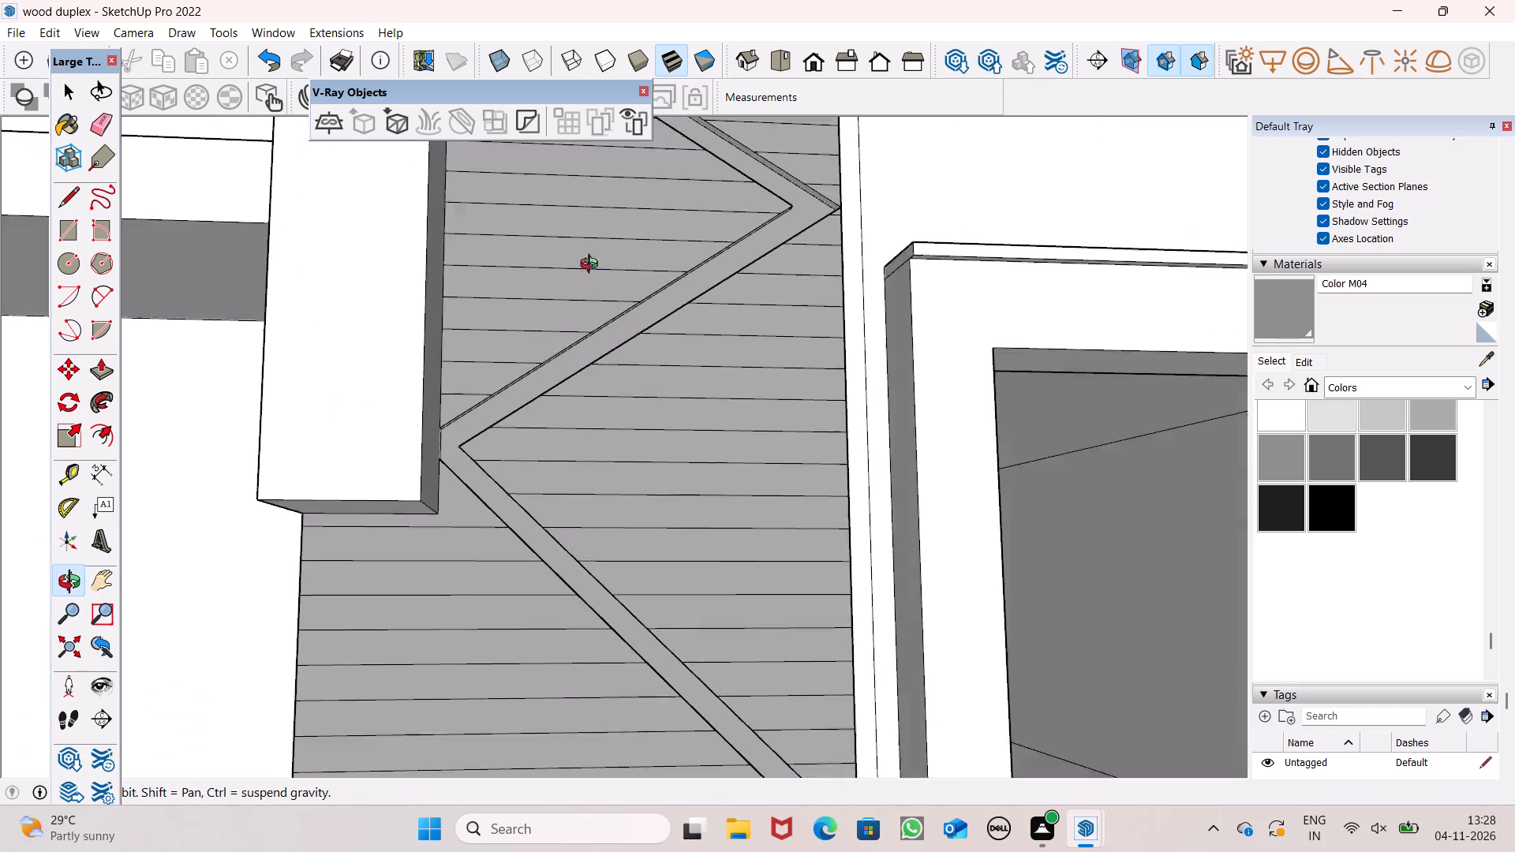
middle_click_drag(593, 266, 312, 65)
scroll(599, 345, "up", 5)
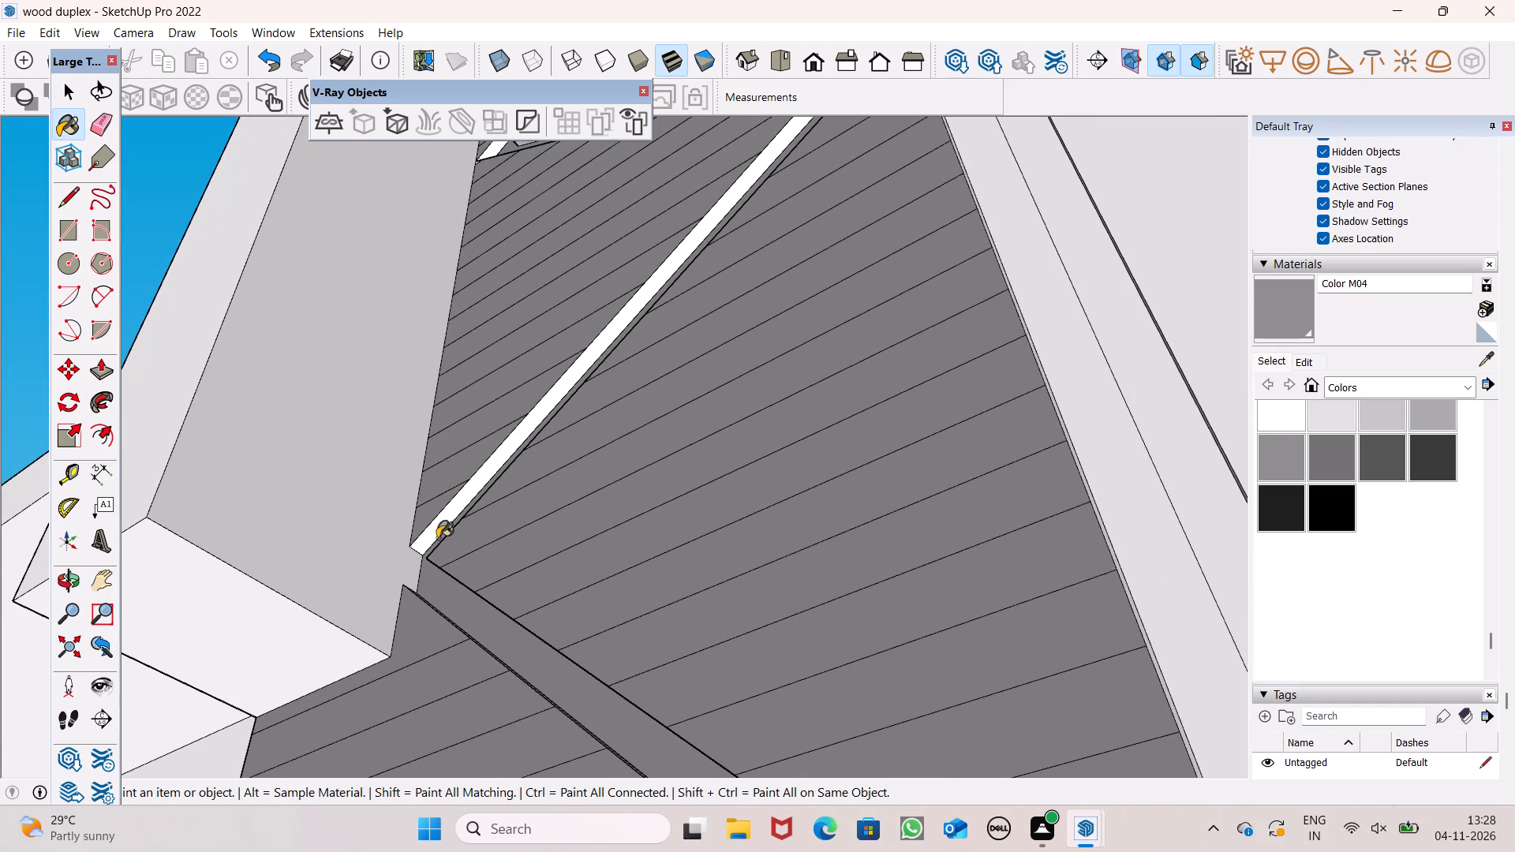
left_click(436, 529)
left_click(417, 569)
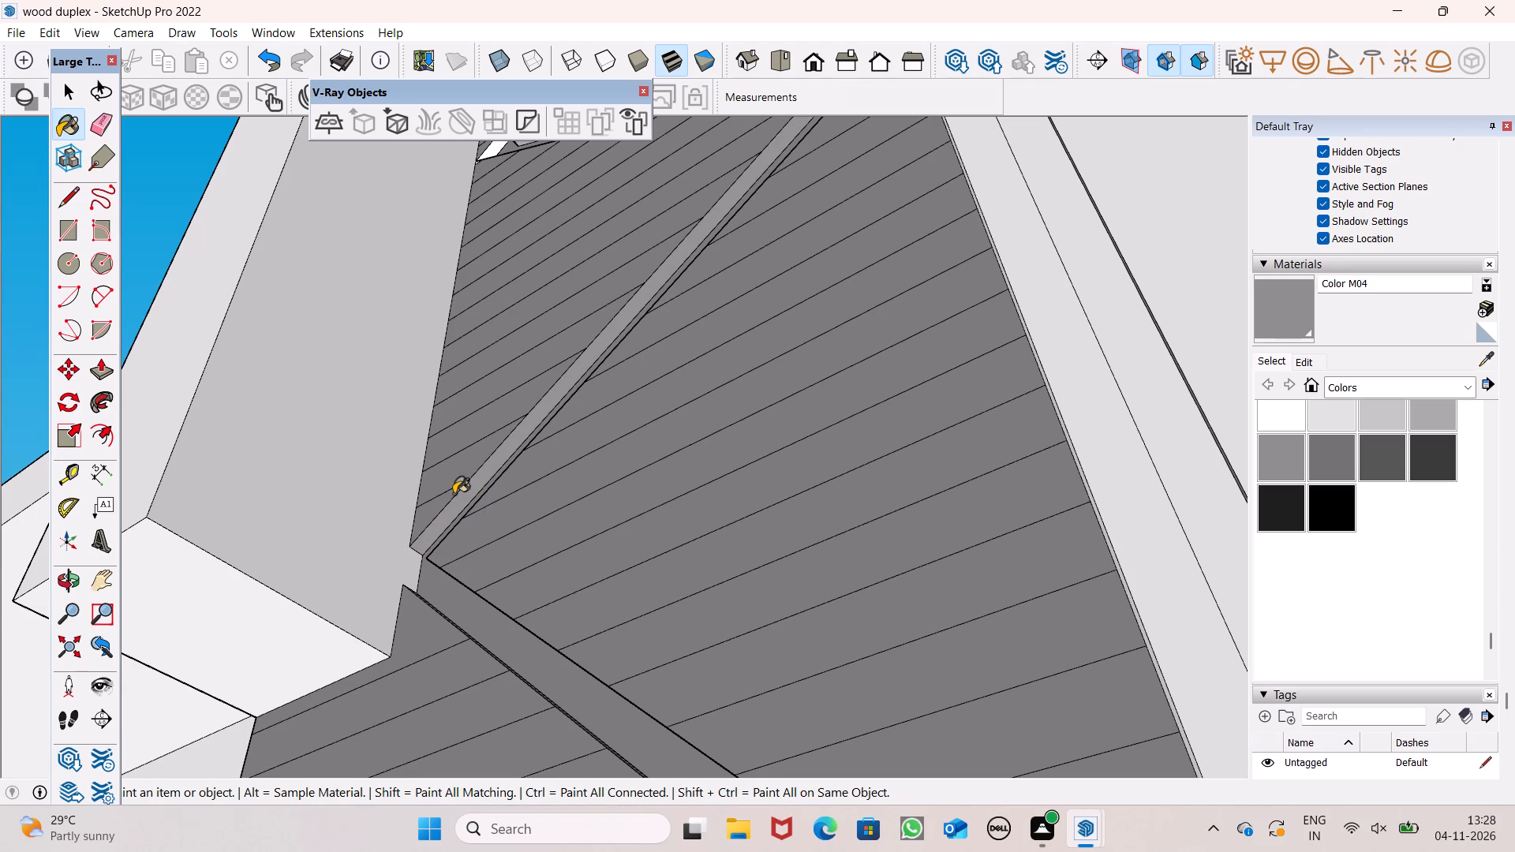
scroll(512, 537, "down", 3)
key("ctrl+z")
scroll(544, 573, "down", 7)
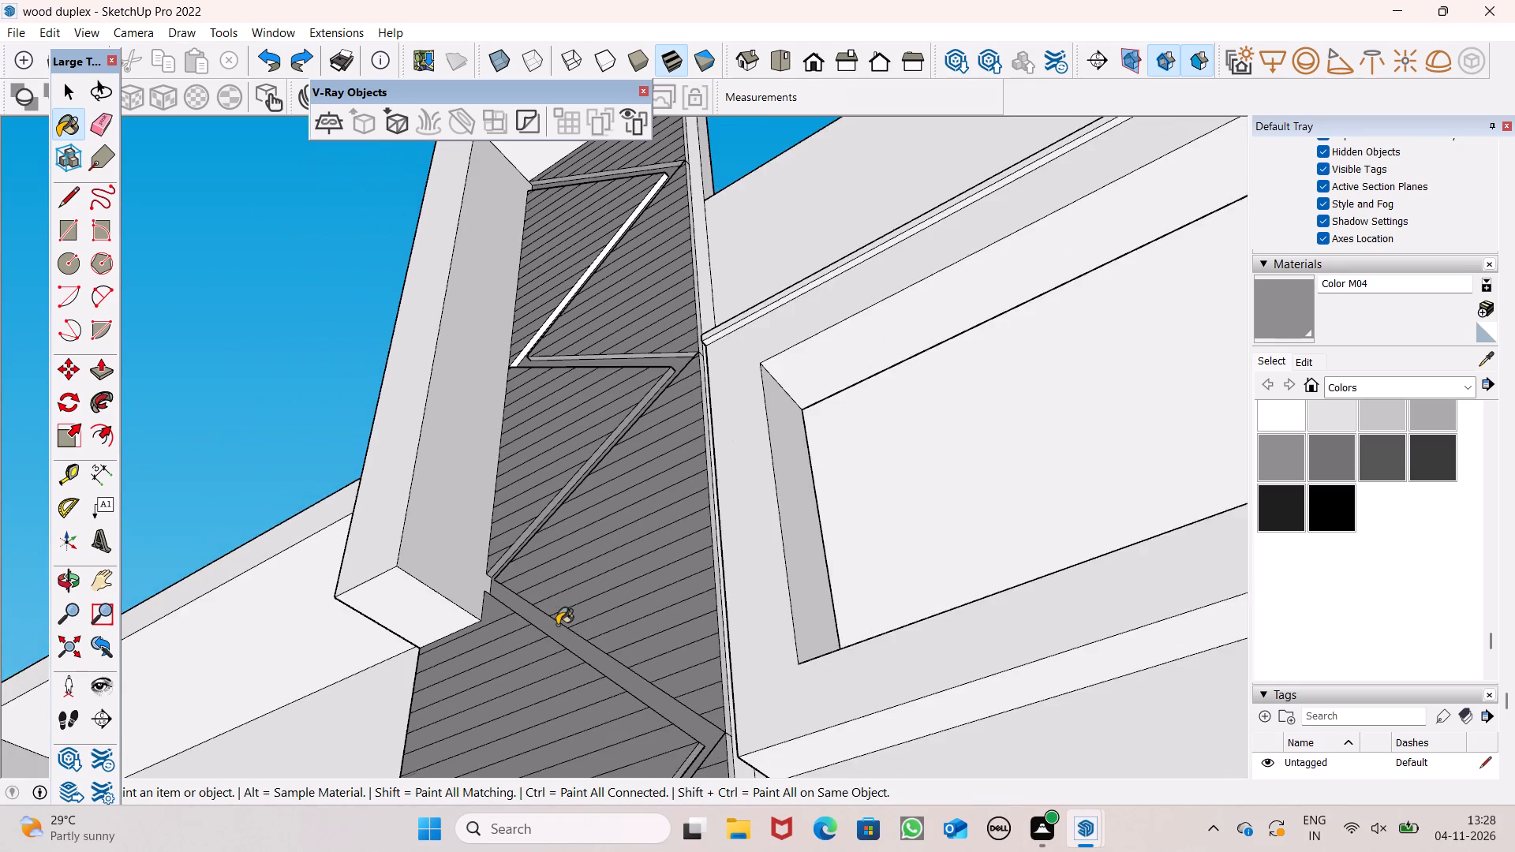
Paint the strip's edge faces rising and descending from the zigzag's upper post corner with Color M04.
scroll(574, 553, "down", 4)
middle_click_drag(612, 570, 1066, 753)
scroll(1055, 827, "up", 9)
middle_click_drag(570, 390, 254, 230)
scroll(256, 230, "up", 1)
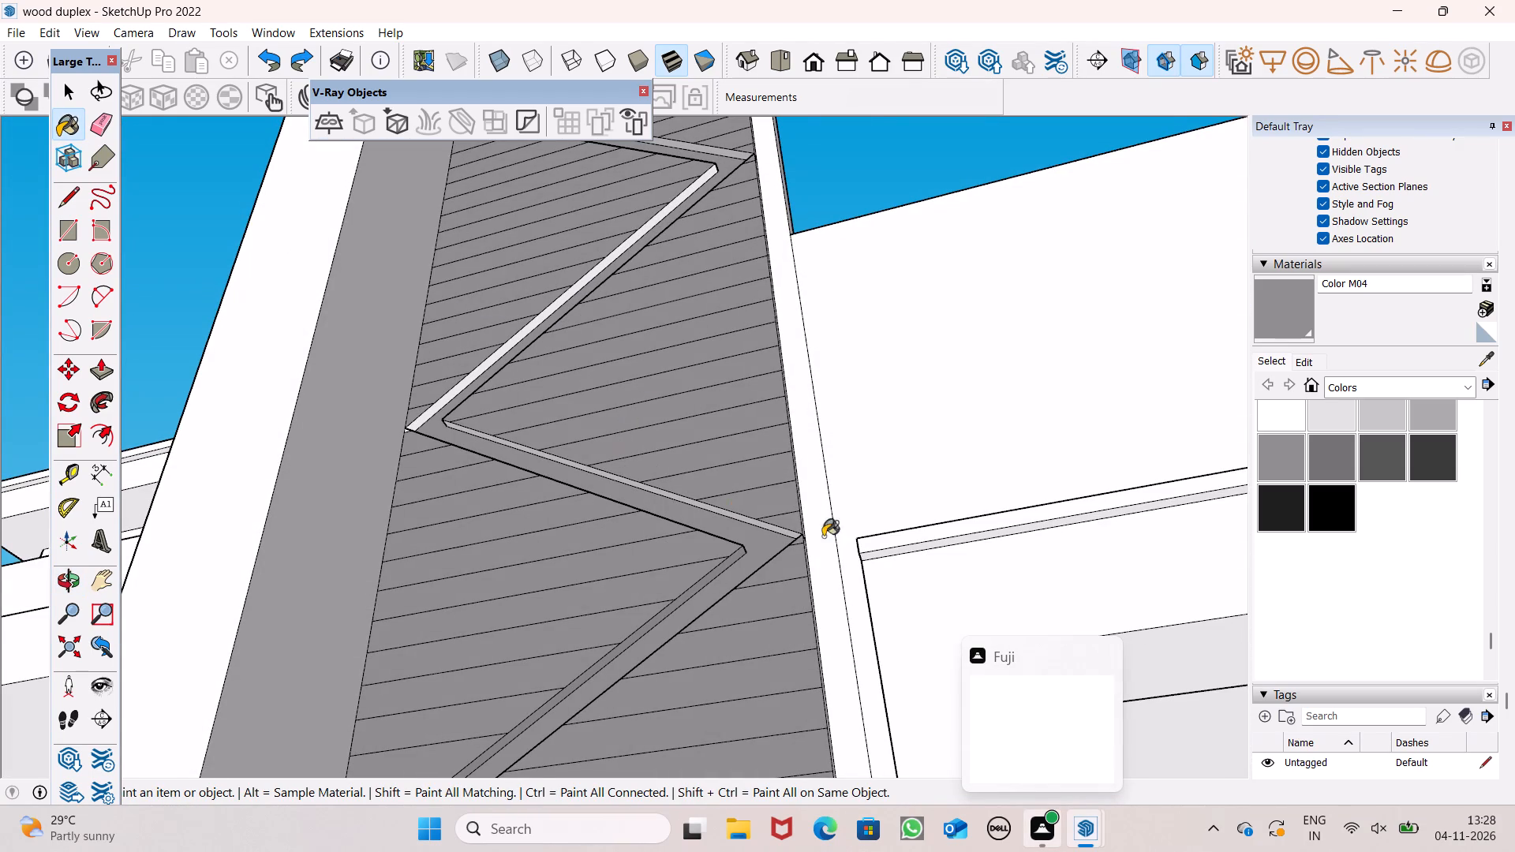
scroll(421, 431, "up", 6)
left_click(411, 410)
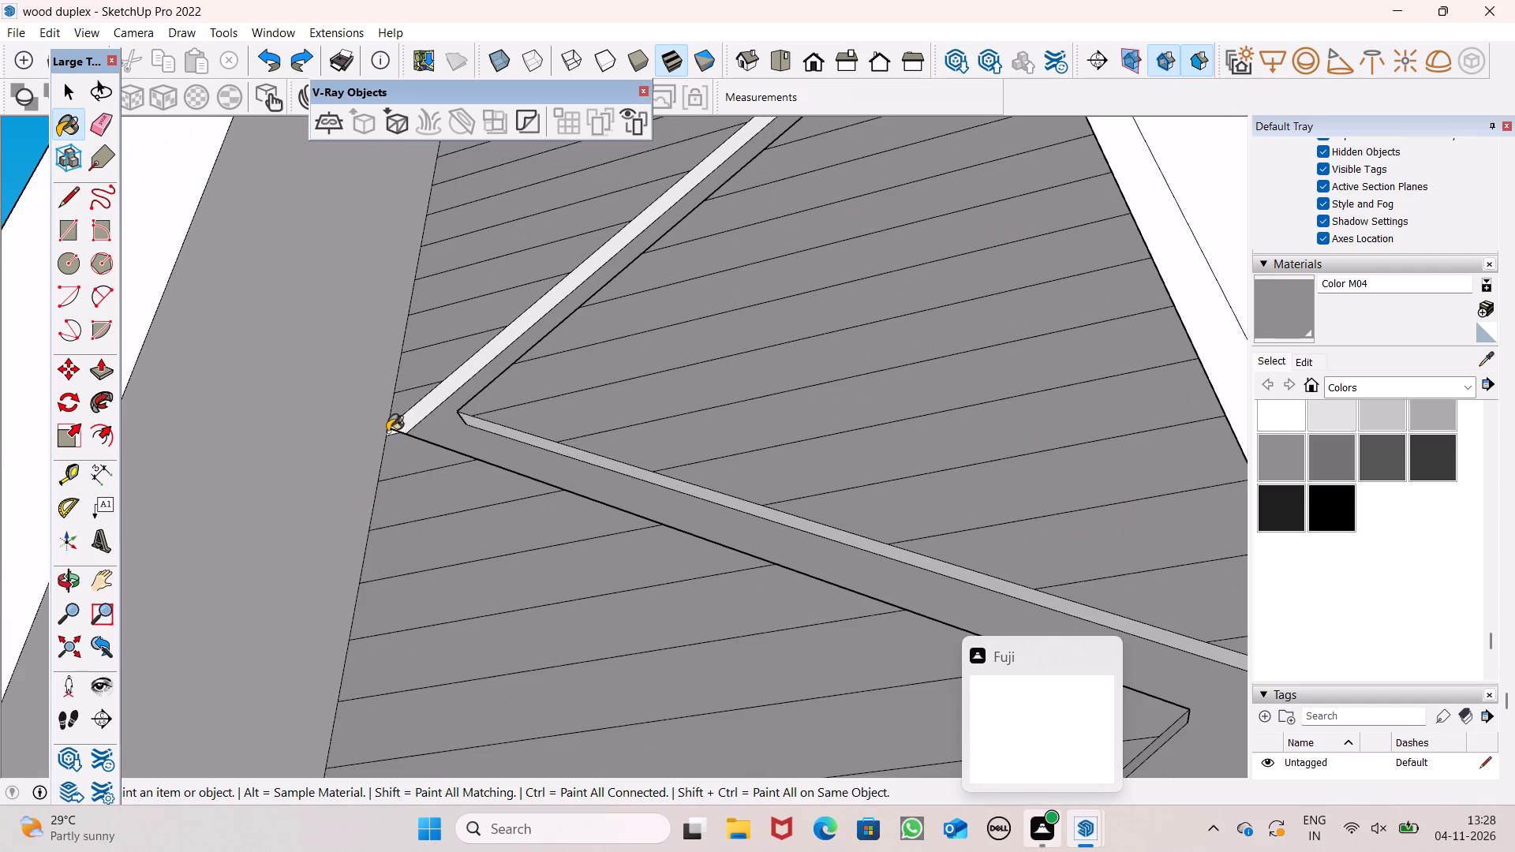
left_click(387, 431)
scroll(451, 450, "up", 4)
left_click(385, 424)
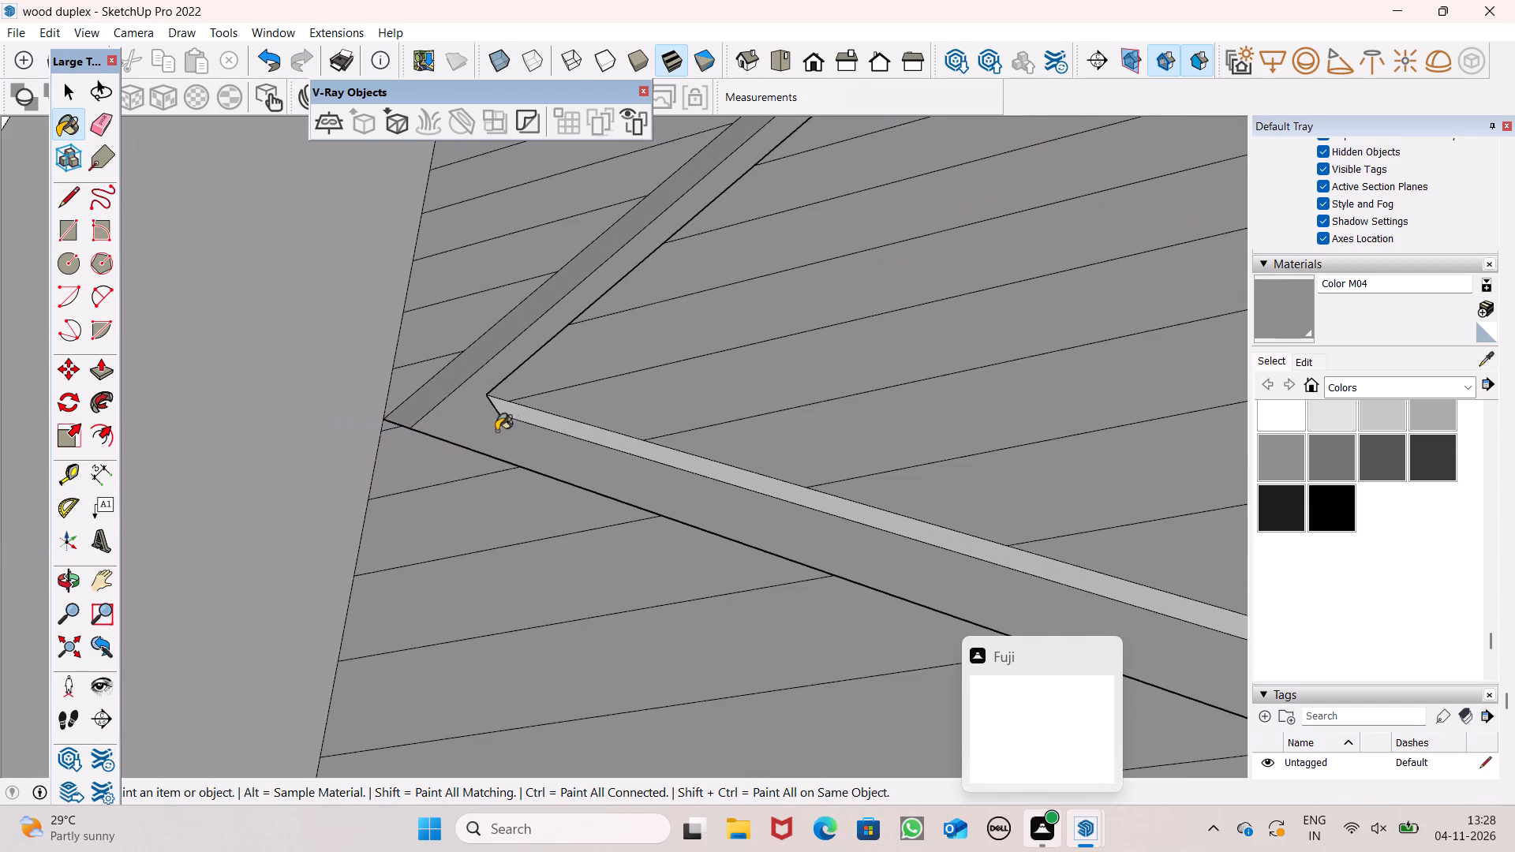
left_click(548, 422)
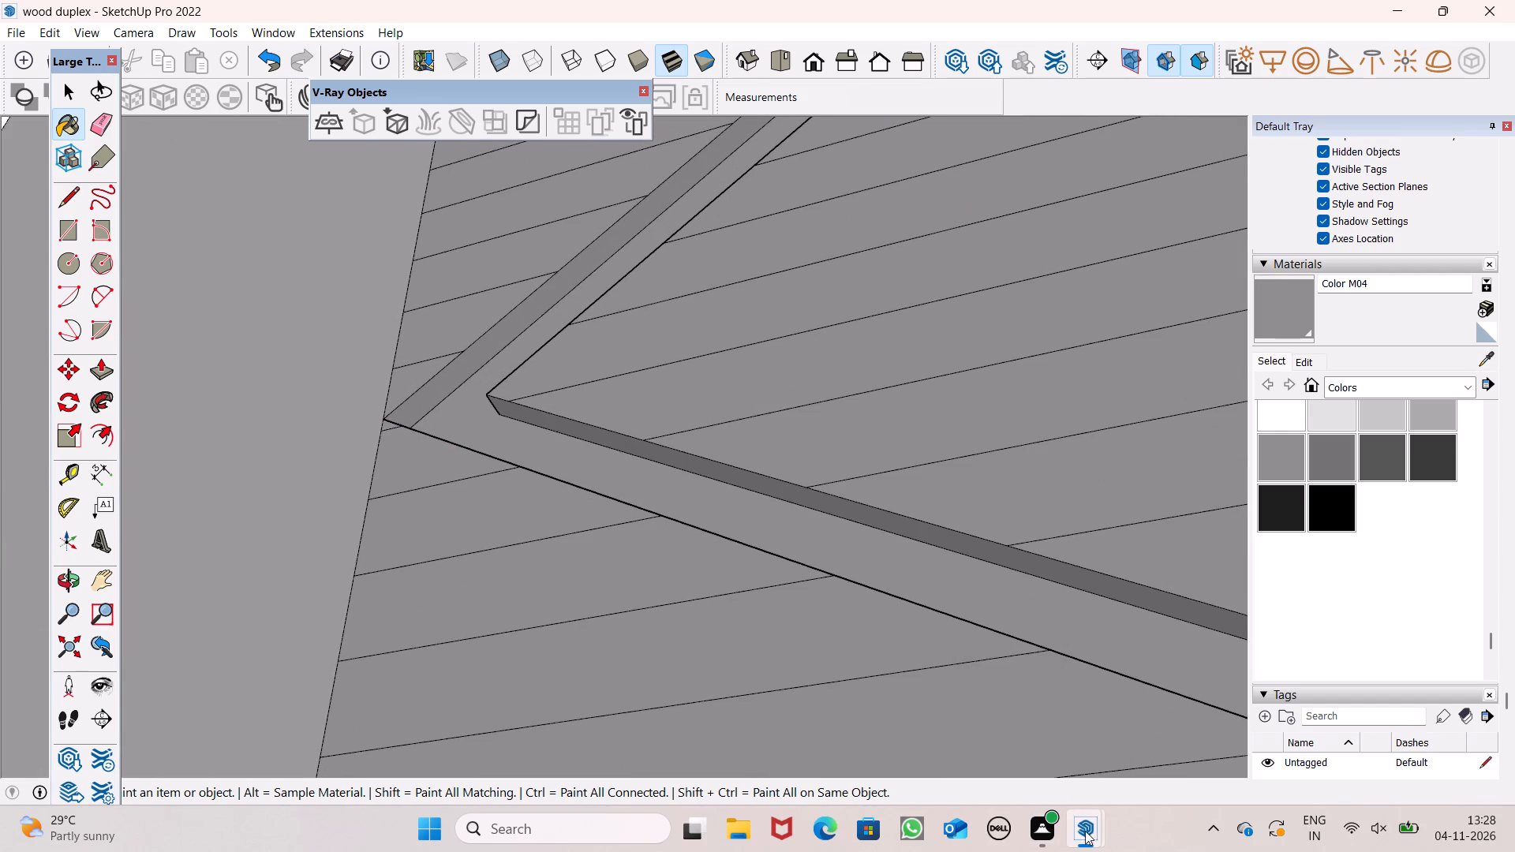
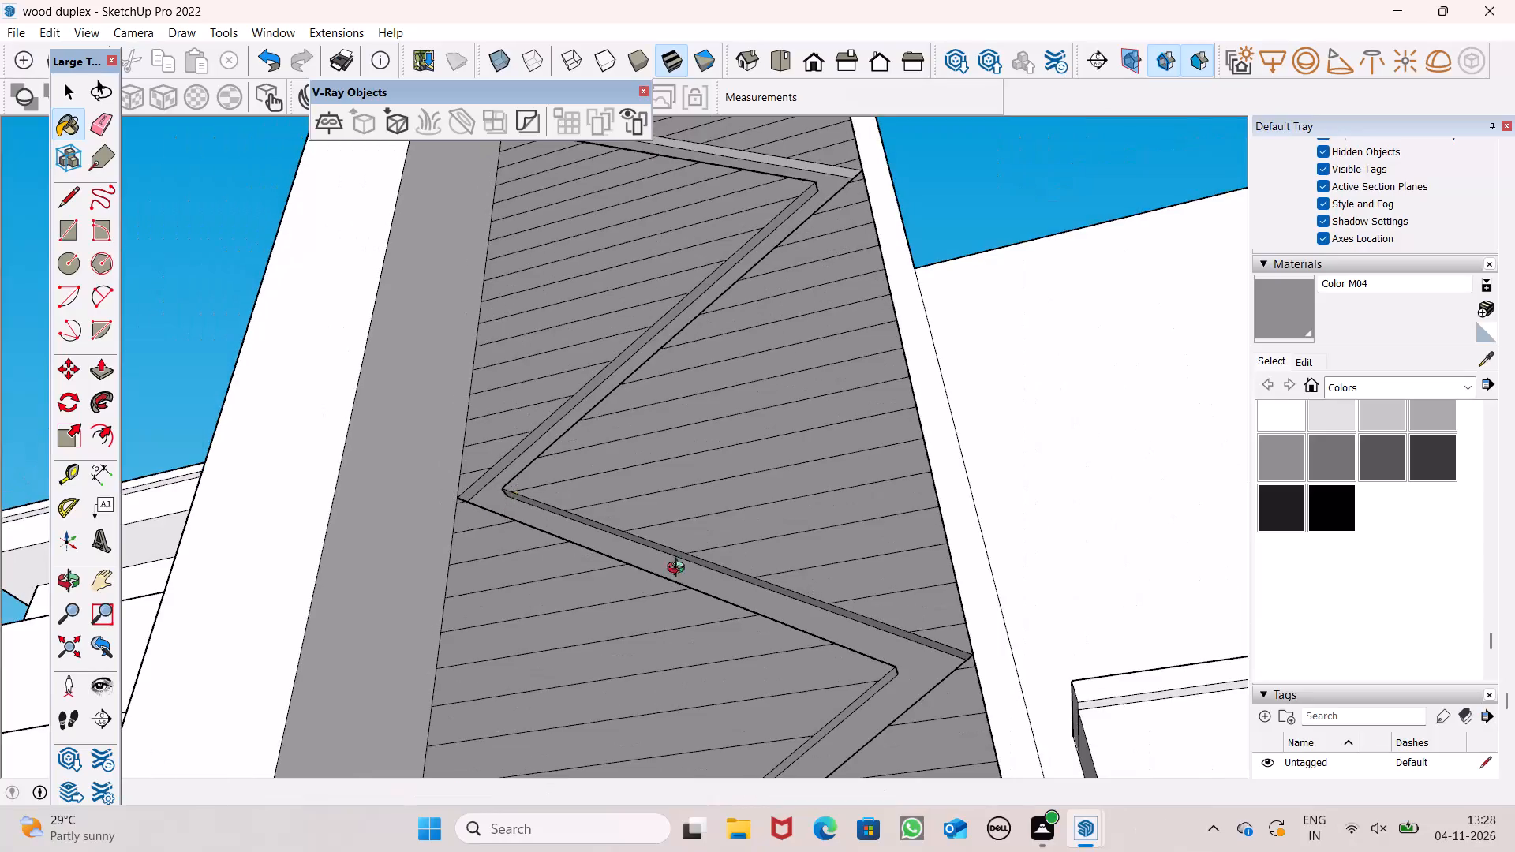
Paint the zigzag strip's outer edge faces on both sides of an upper outer bend with Color M04.
middle_click_drag(679, 570, 999, 828)
scroll(1004, 760, "up", 1)
middle_click_drag(794, 611, 780, 845)
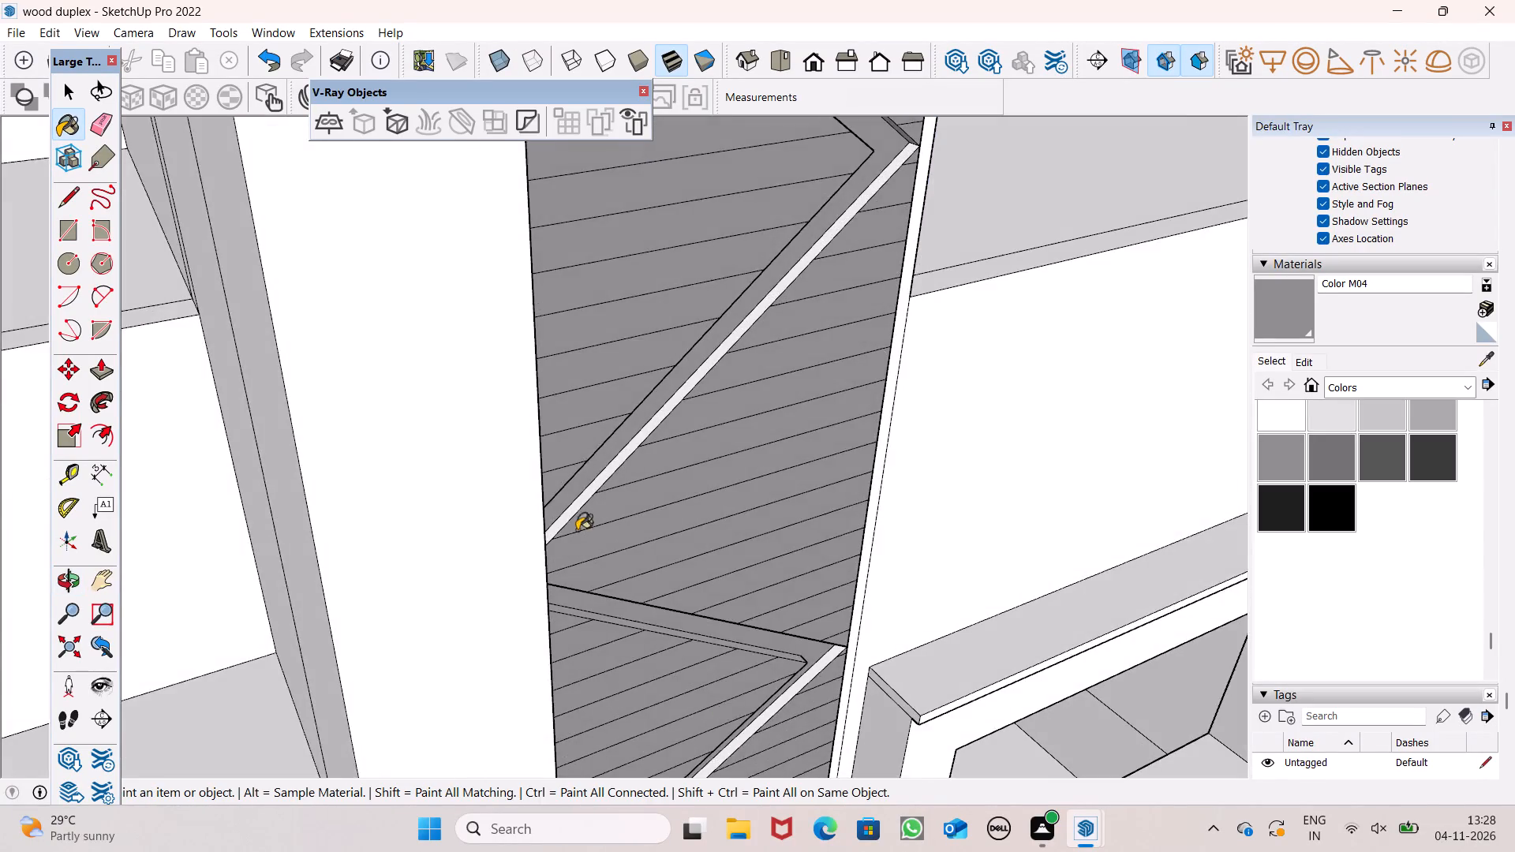
scroll(568, 718, "down", 7)
scroll(705, 410, "up", 6)
scroll(683, 516, "up", 5)
left_click(733, 514)
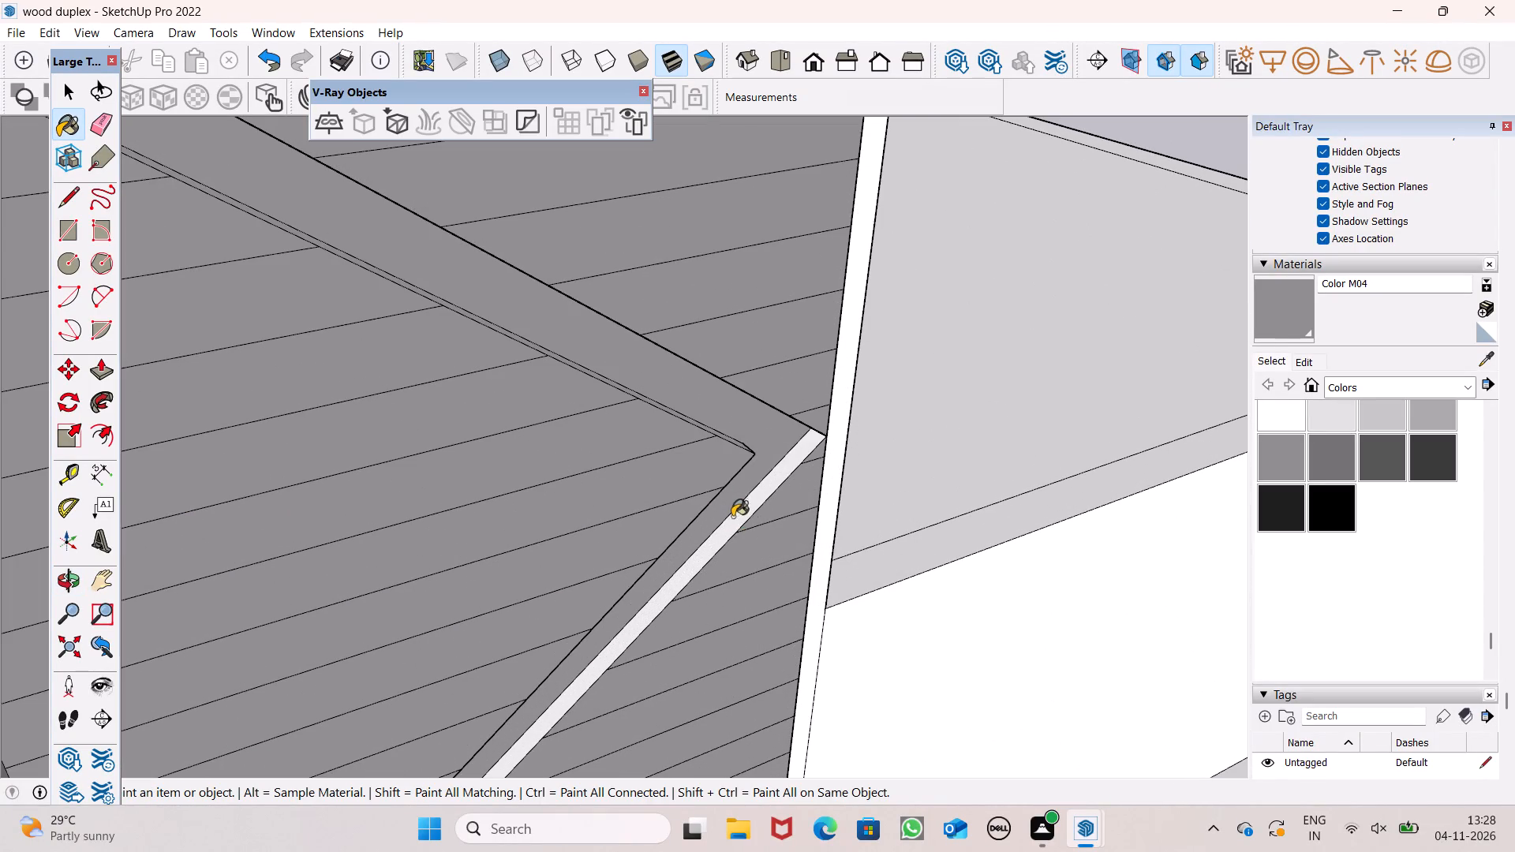
middle_click_drag(733, 485, 701, 133)
scroll(701, 133, "up", 1)
scroll(591, 524, "up", 3)
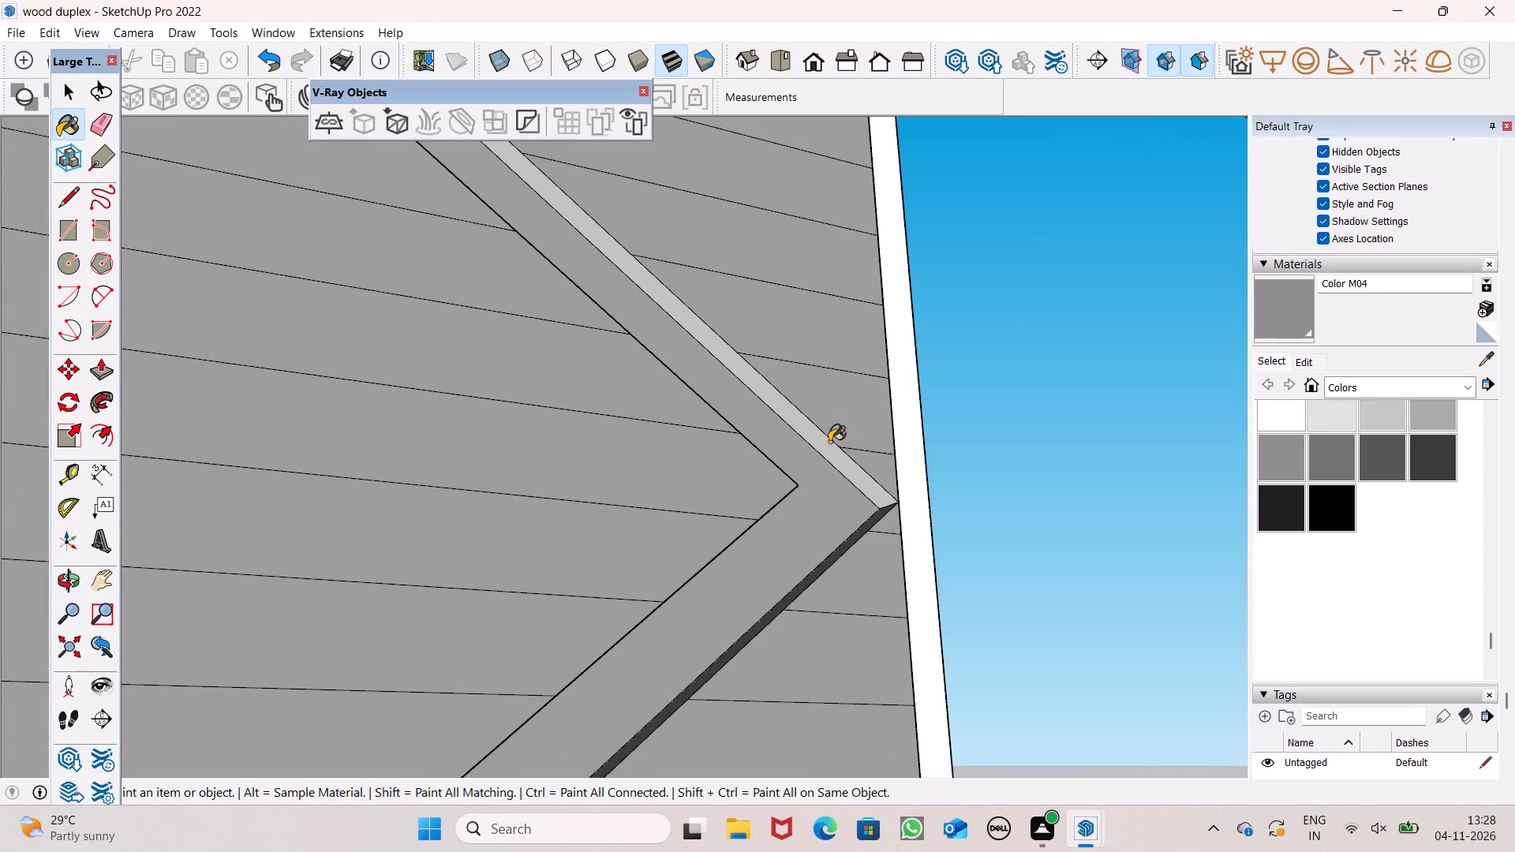
left_click(837, 437)
Paint the strip's white inner edge faces on the two segments descending to outer bends with Color M04.
scroll(840, 419, "down", 4)
scroll(835, 445, "up", 1)
middle_click_drag(835, 445, 279, 718)
scroll(0, 721, "up", 1)
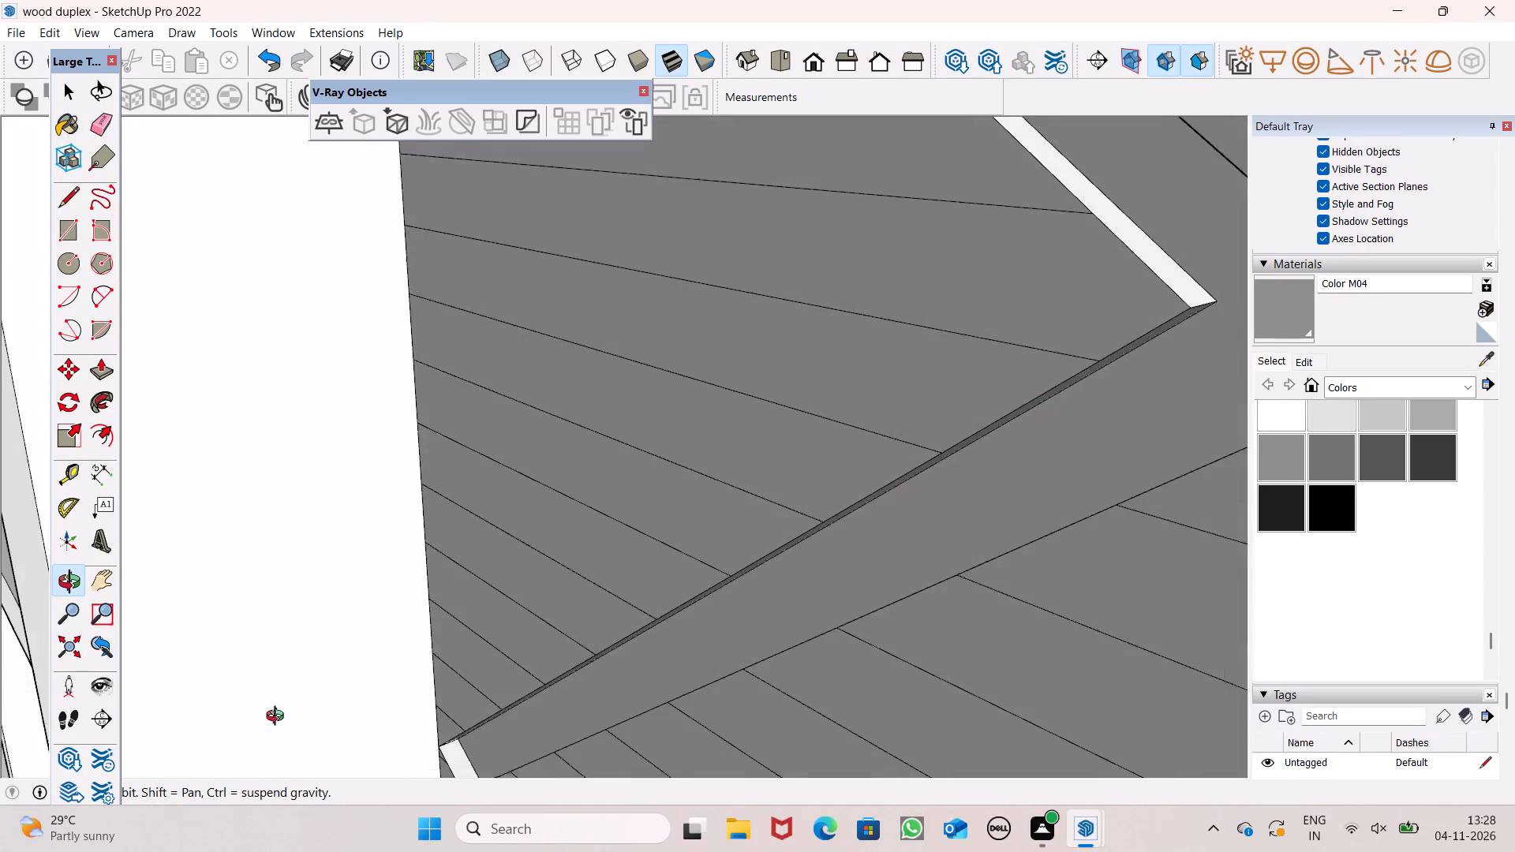
middle_click_drag(279, 718, 277, 720)
left_click(1137, 252)
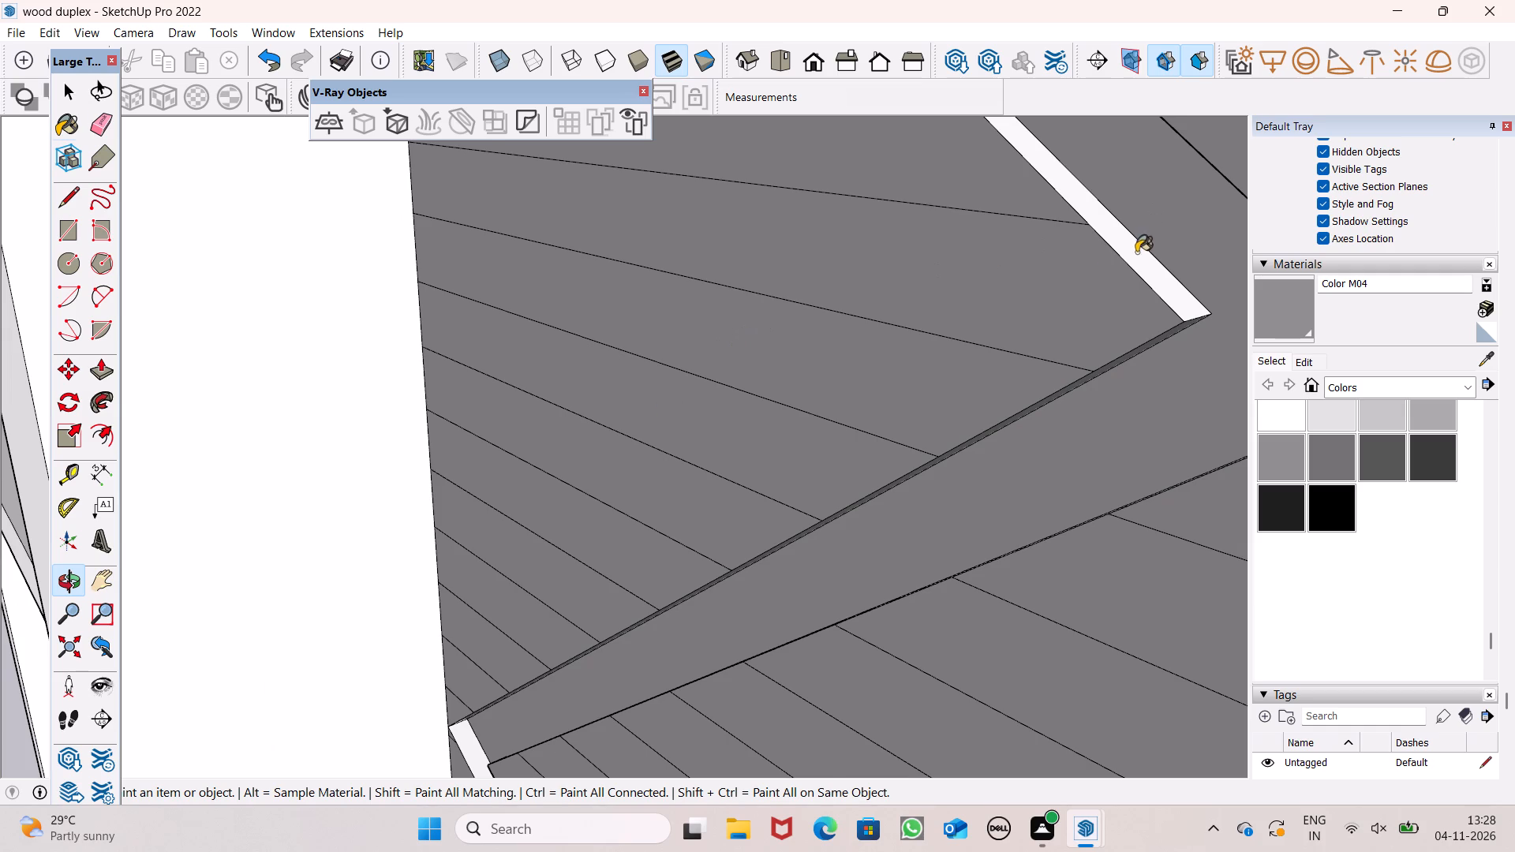
scroll(692, 579, "down", 13)
scroll(678, 551, "up", 1)
scroll(683, 426, "down", 5)
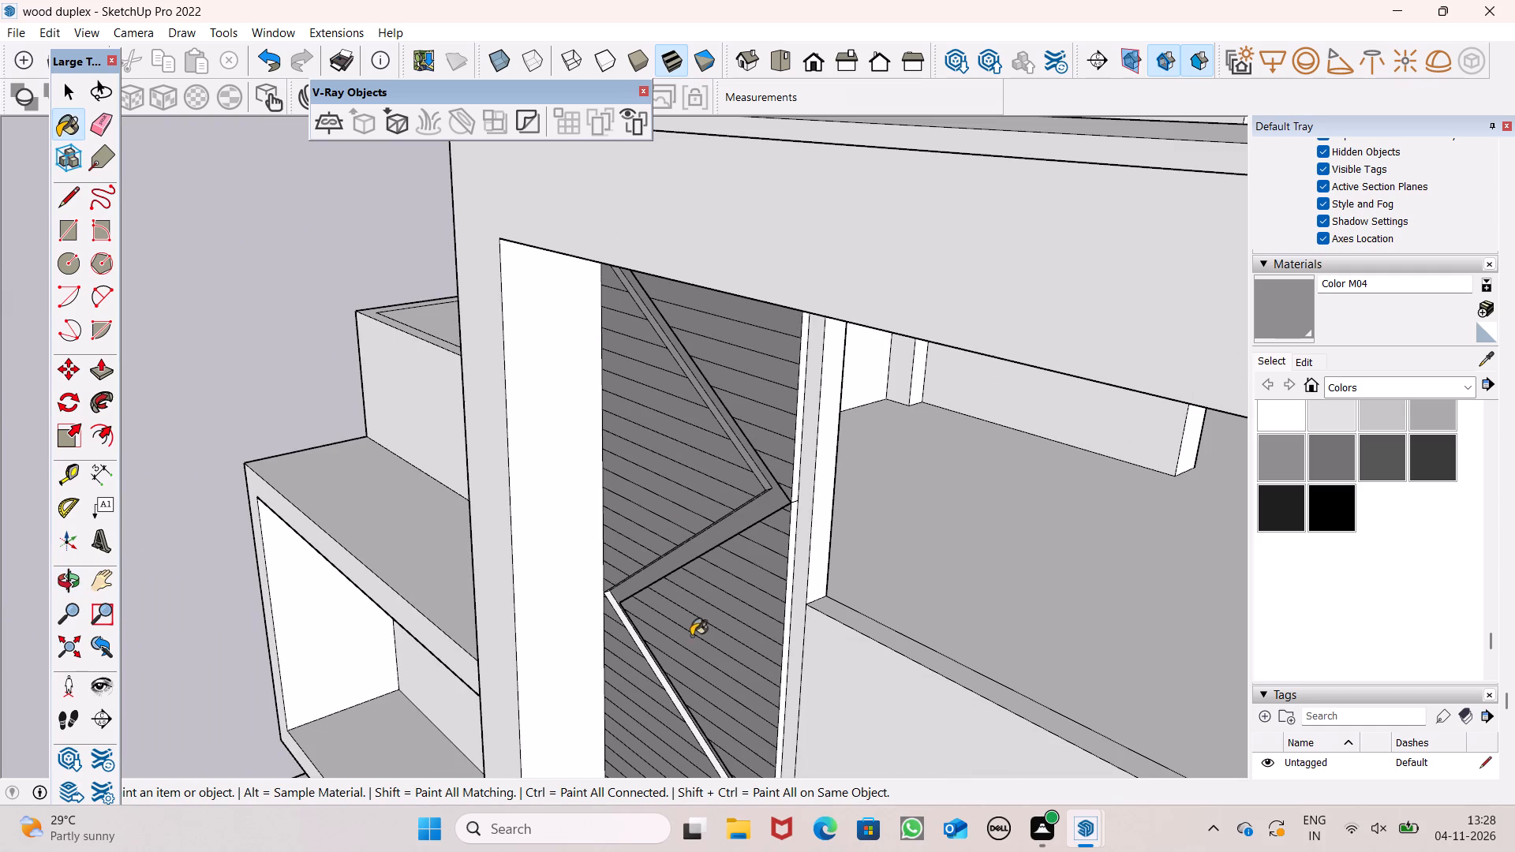
scroll(678, 398, "down", 7)
scroll(642, 623, "up", 6)
scroll(715, 625, "up", 8)
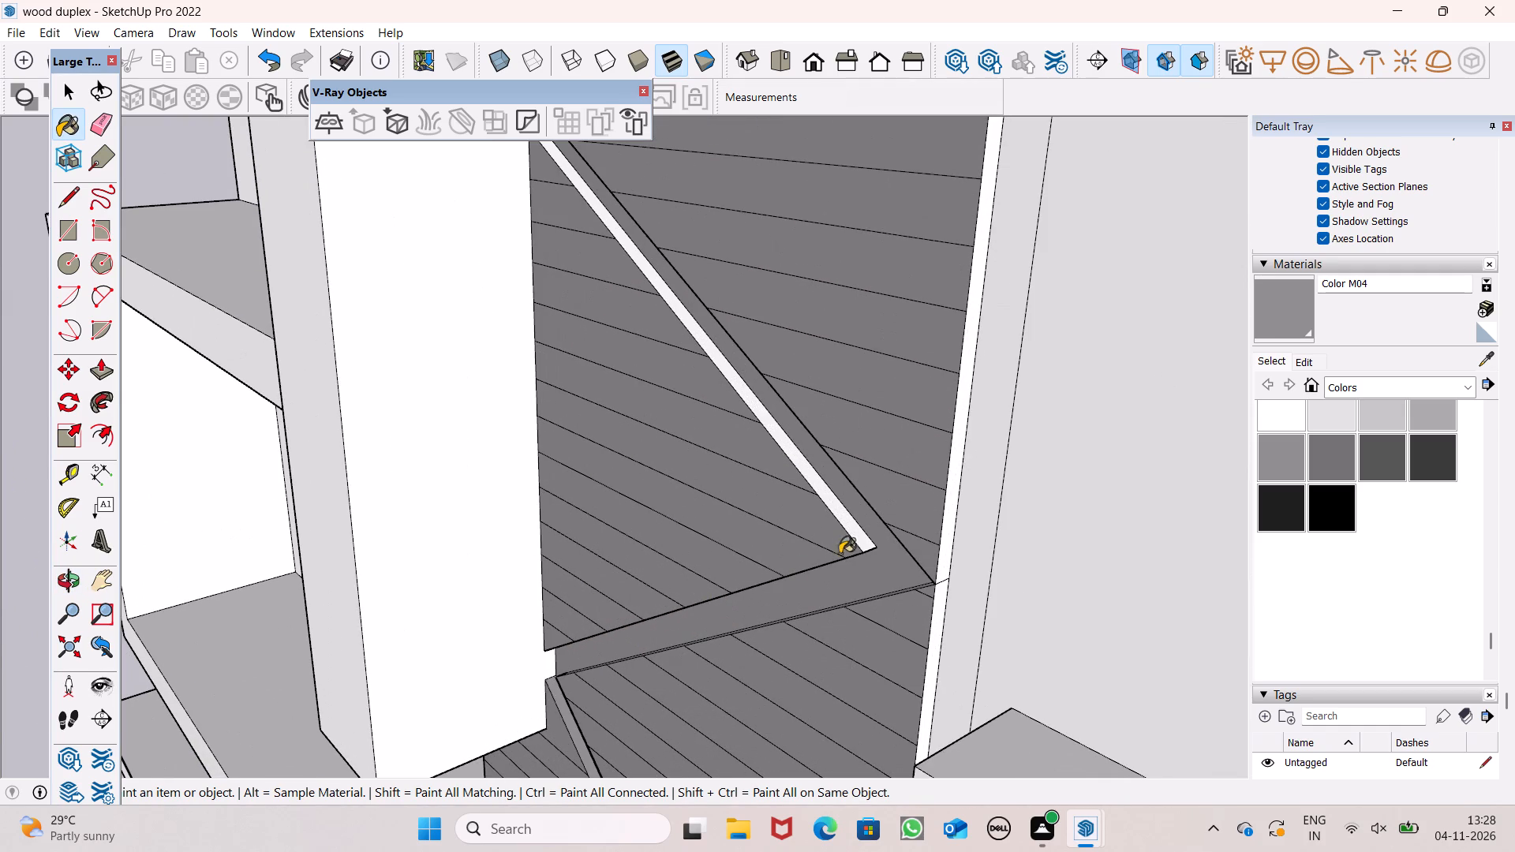
left_click(856, 538)
Paint the lighter edge faces along the strip's lower diagonal segments, including the lowest one, with Color M04.
scroll(792, 435, "down", 8)
middle_click_drag(834, 652, 714, 306)
scroll(710, 331, "up", 2)
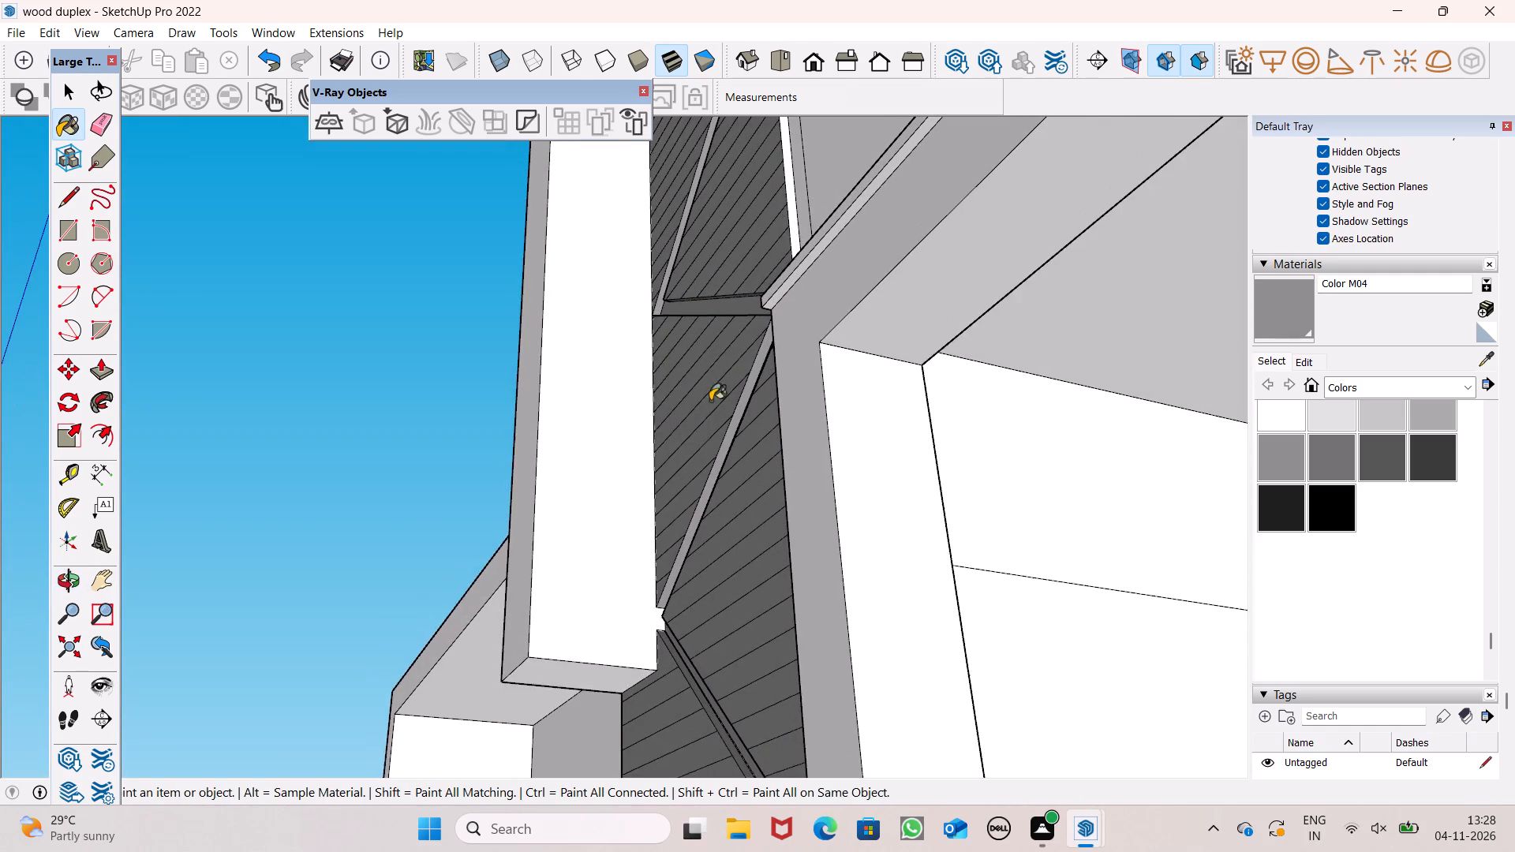
scroll(710, 401, "up", 5)
left_click(757, 417)
scroll(818, 325, "down", 13)
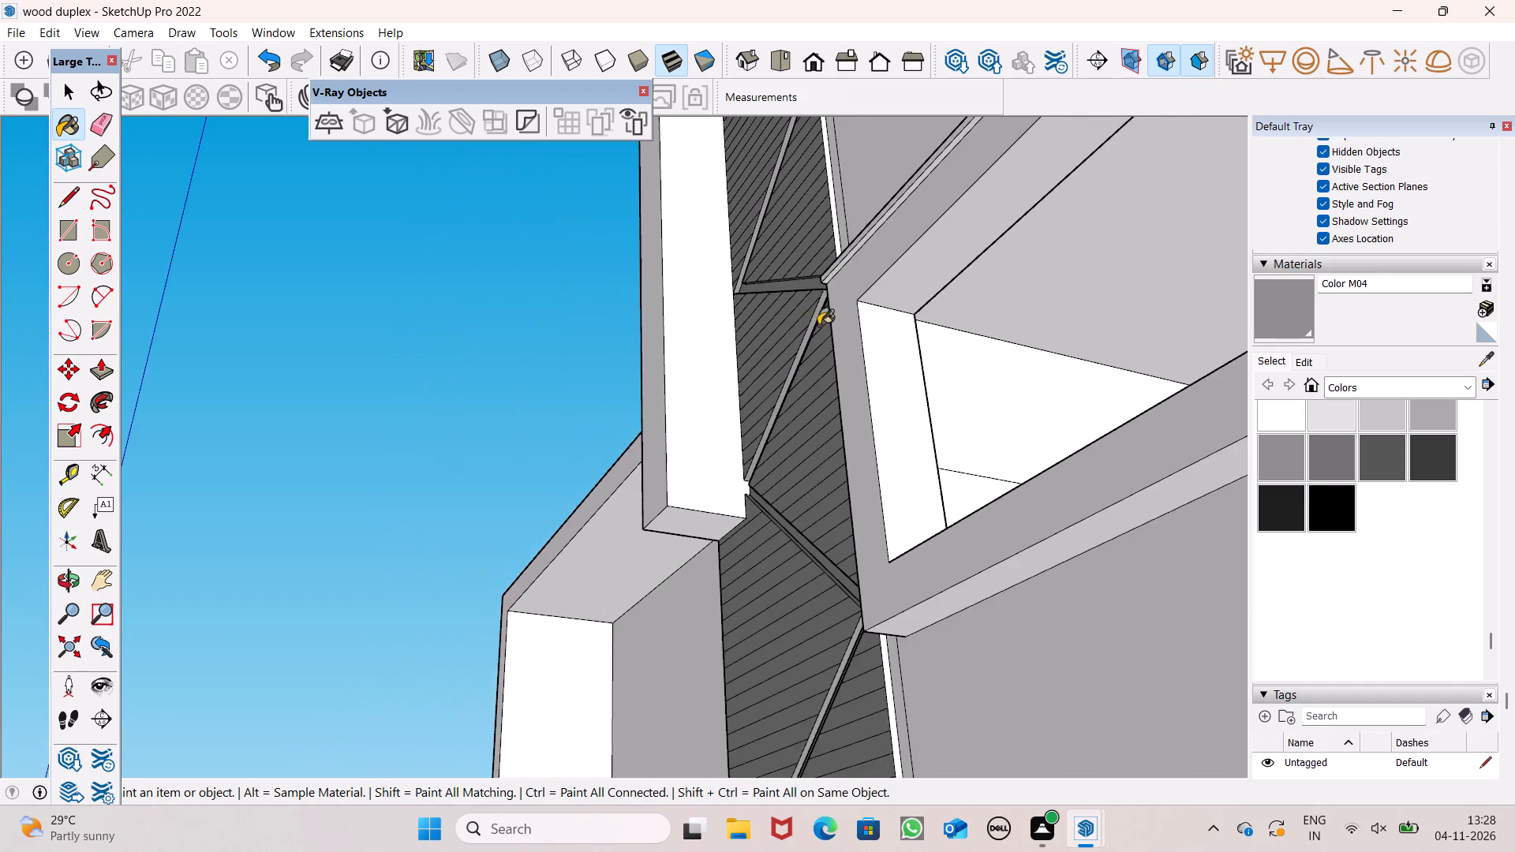
scroll(810, 314, "down", 5)
scroll(797, 547, "up", 13)
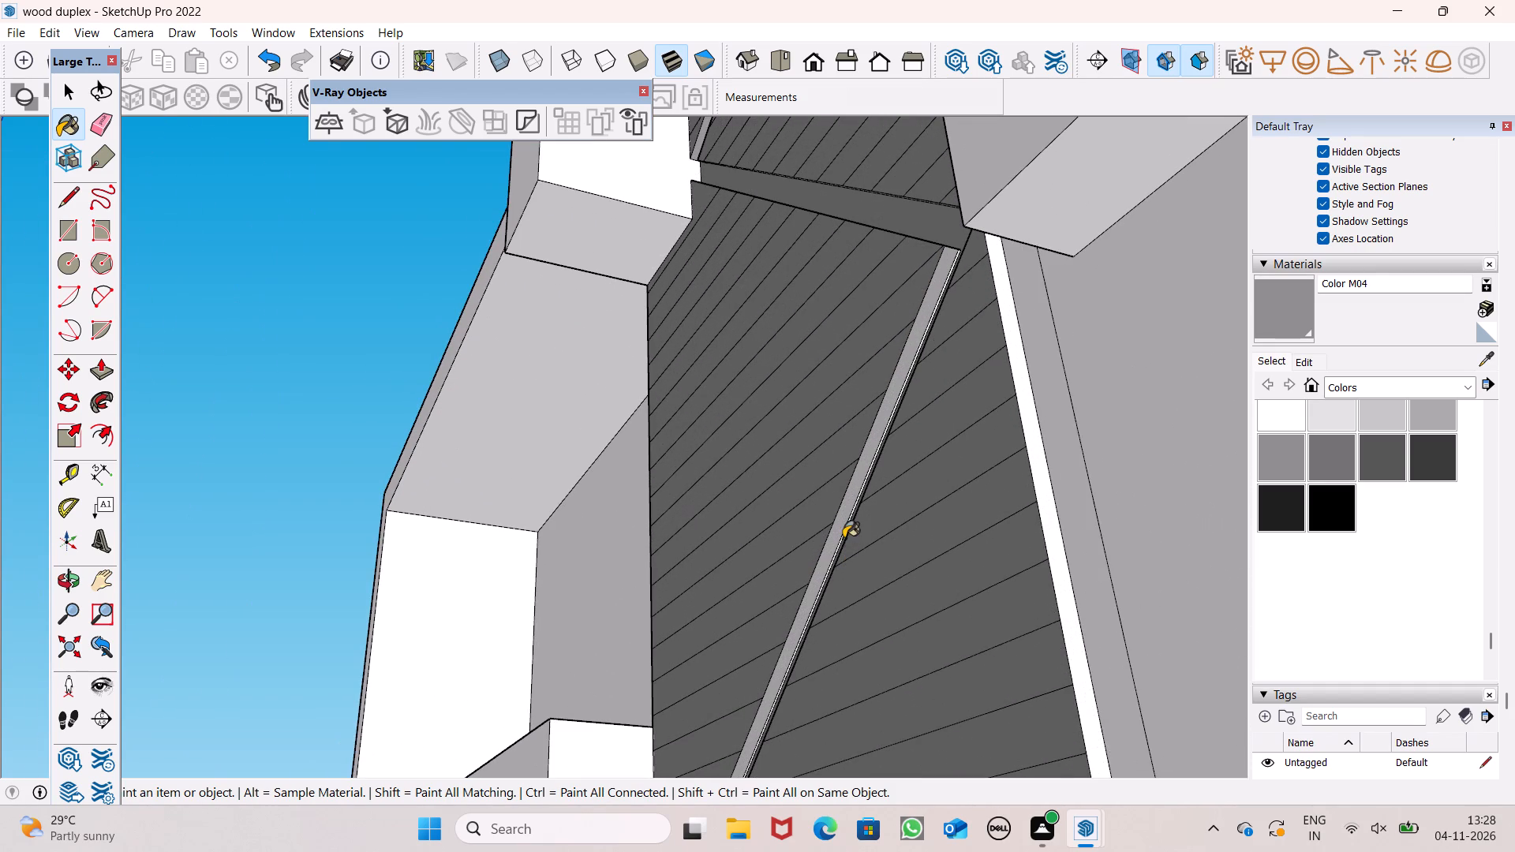
left_click(844, 537)
Paint the lower and upper sections of the narrow white vertical face bordering the slatted panel with Color M04.
left_click(1036, 511)
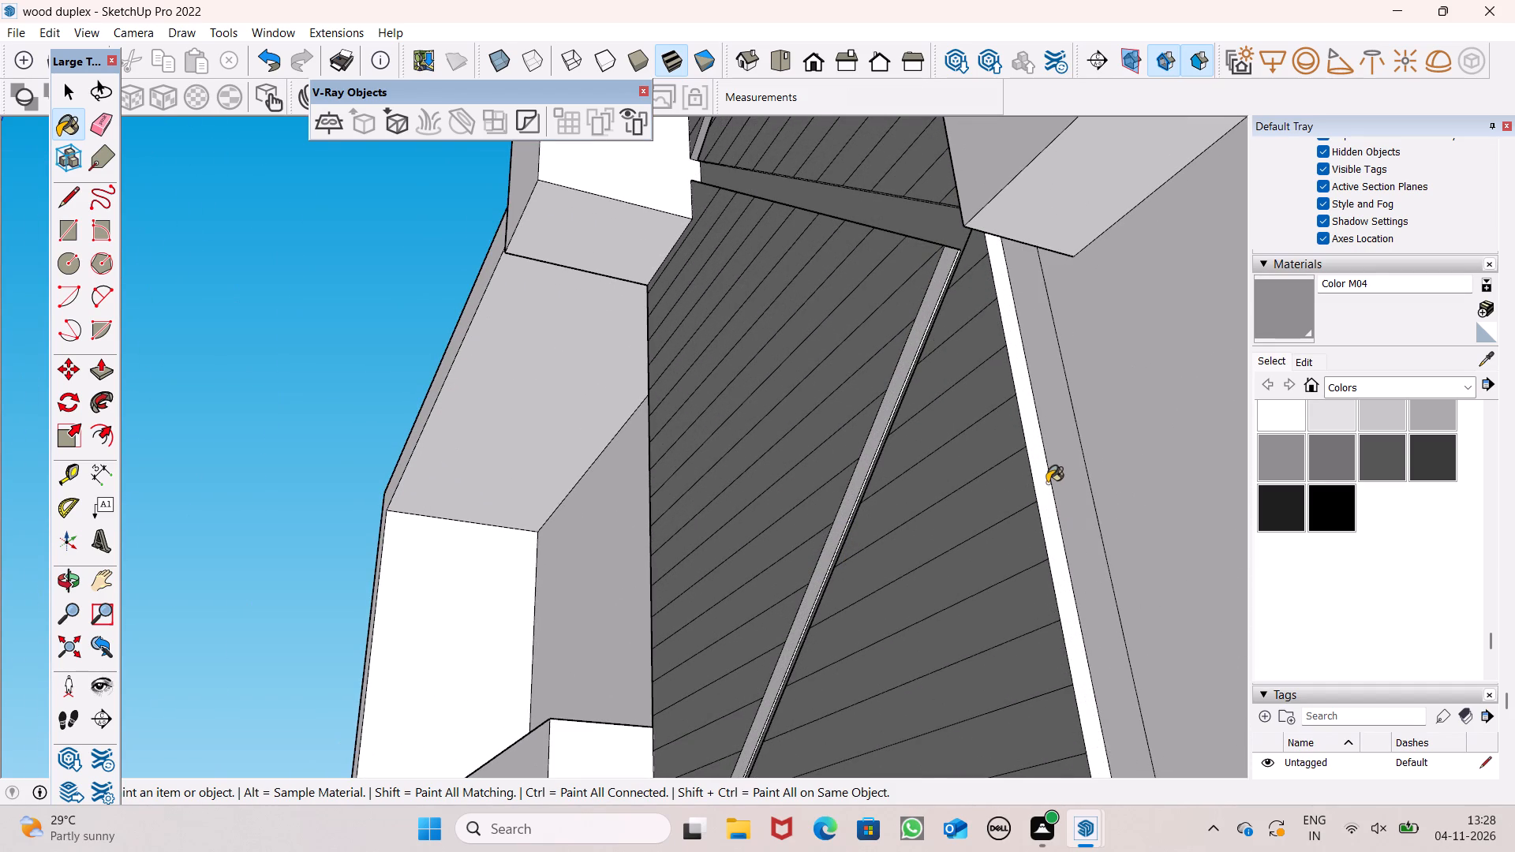
left_click(1047, 483)
scroll(1048, 495, "down", 15)
middle_click_drag(991, 532, 1358, 592)
scroll(1337, 570, "up", 1)
scroll(857, 386, "down", 5)
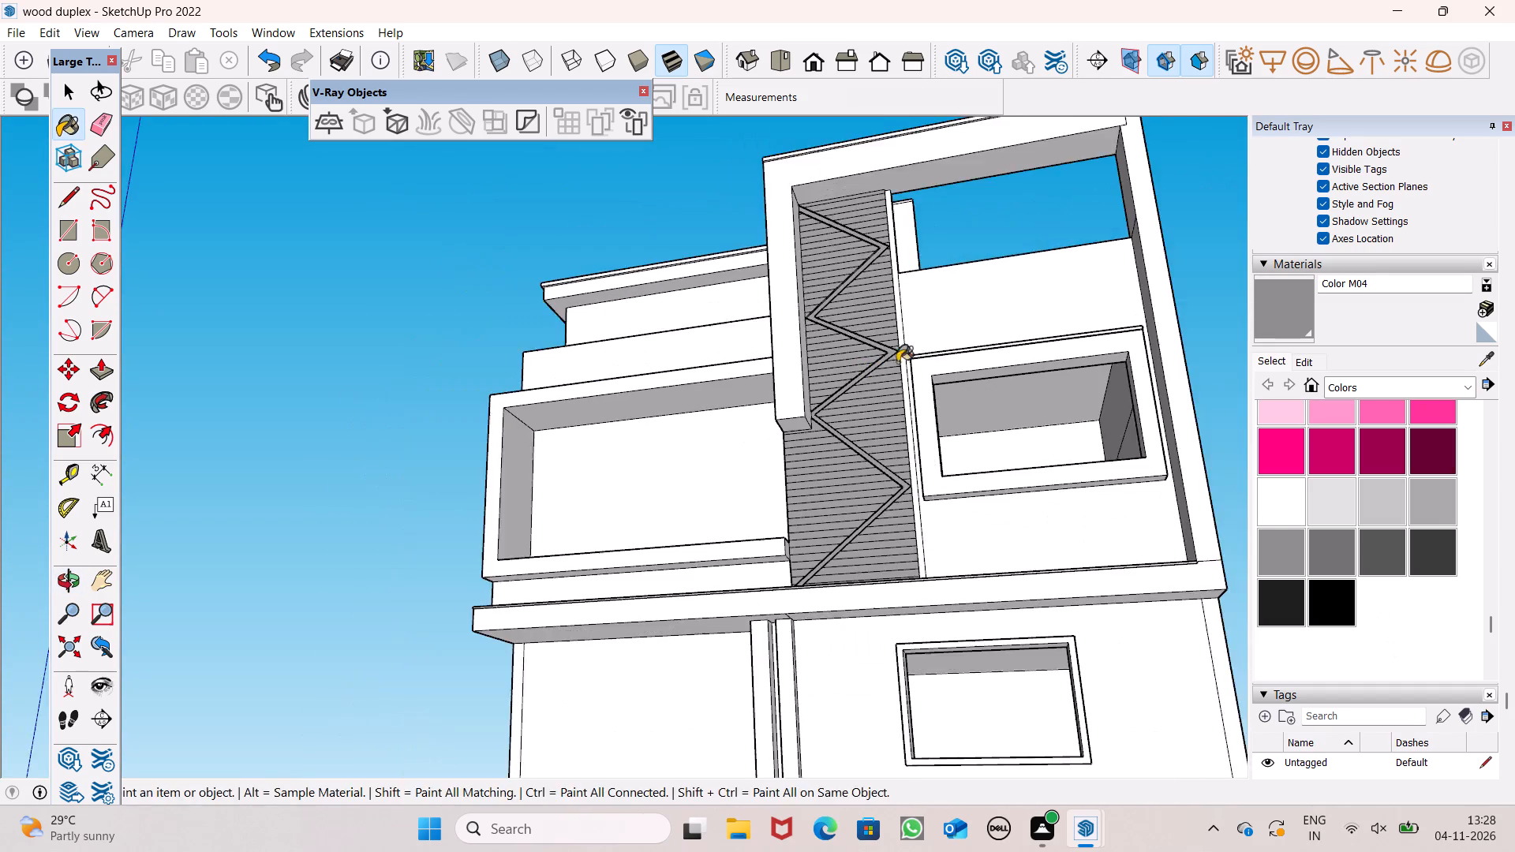
middle_click_drag(913, 357, 513, 583)
scroll(697, 355, "up", 12)
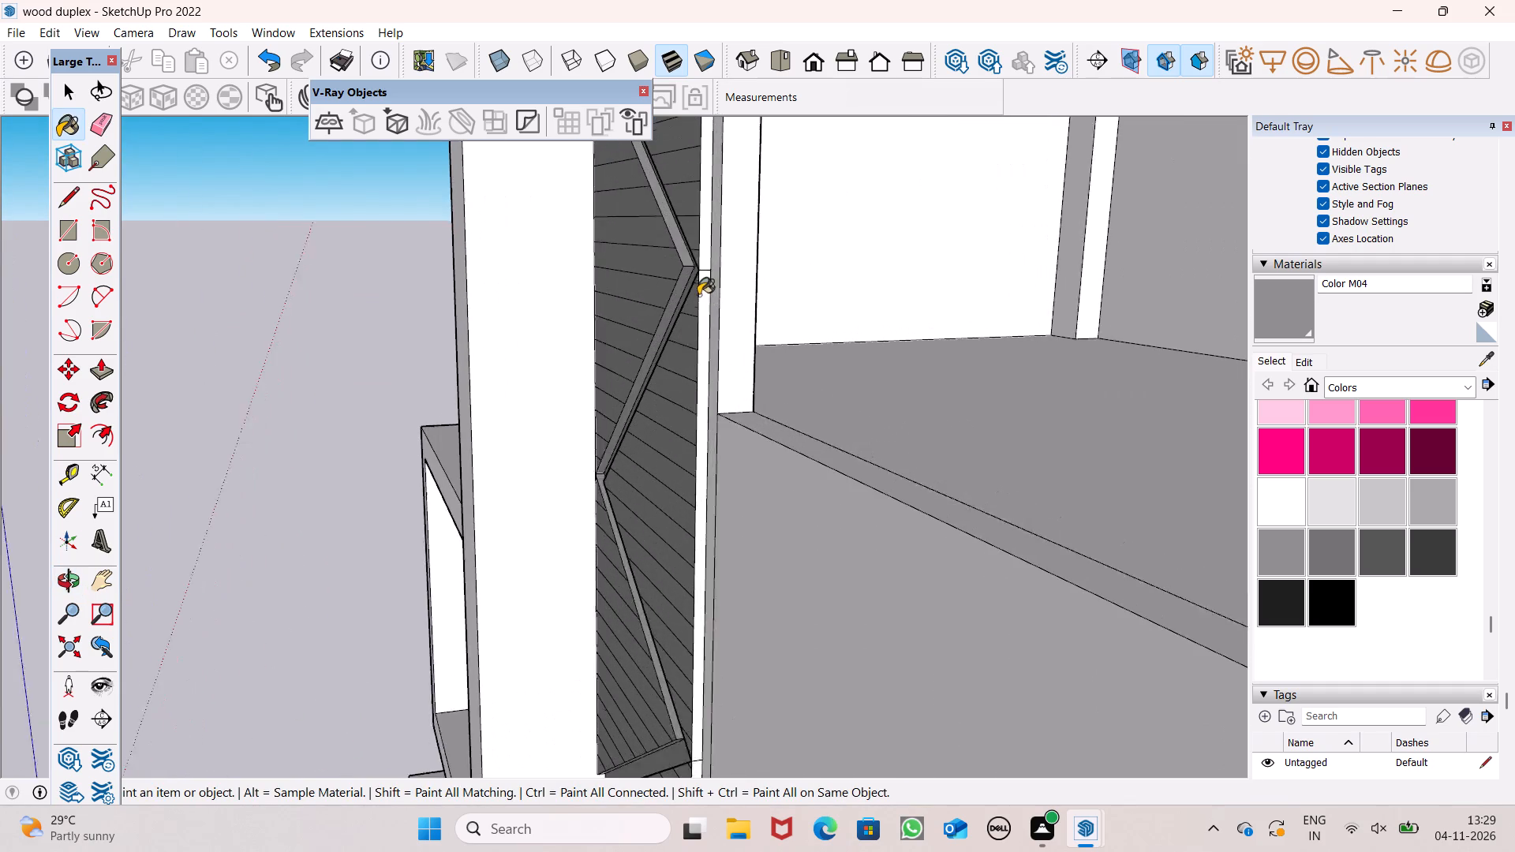
scroll(698, 295, "up", 3)
left_click(710, 255)
left_click(705, 294)
Paint the remaining white section of the panel's vertical border face above the projecting window frame with Color M04.
scroll(751, 222, "down", 8)
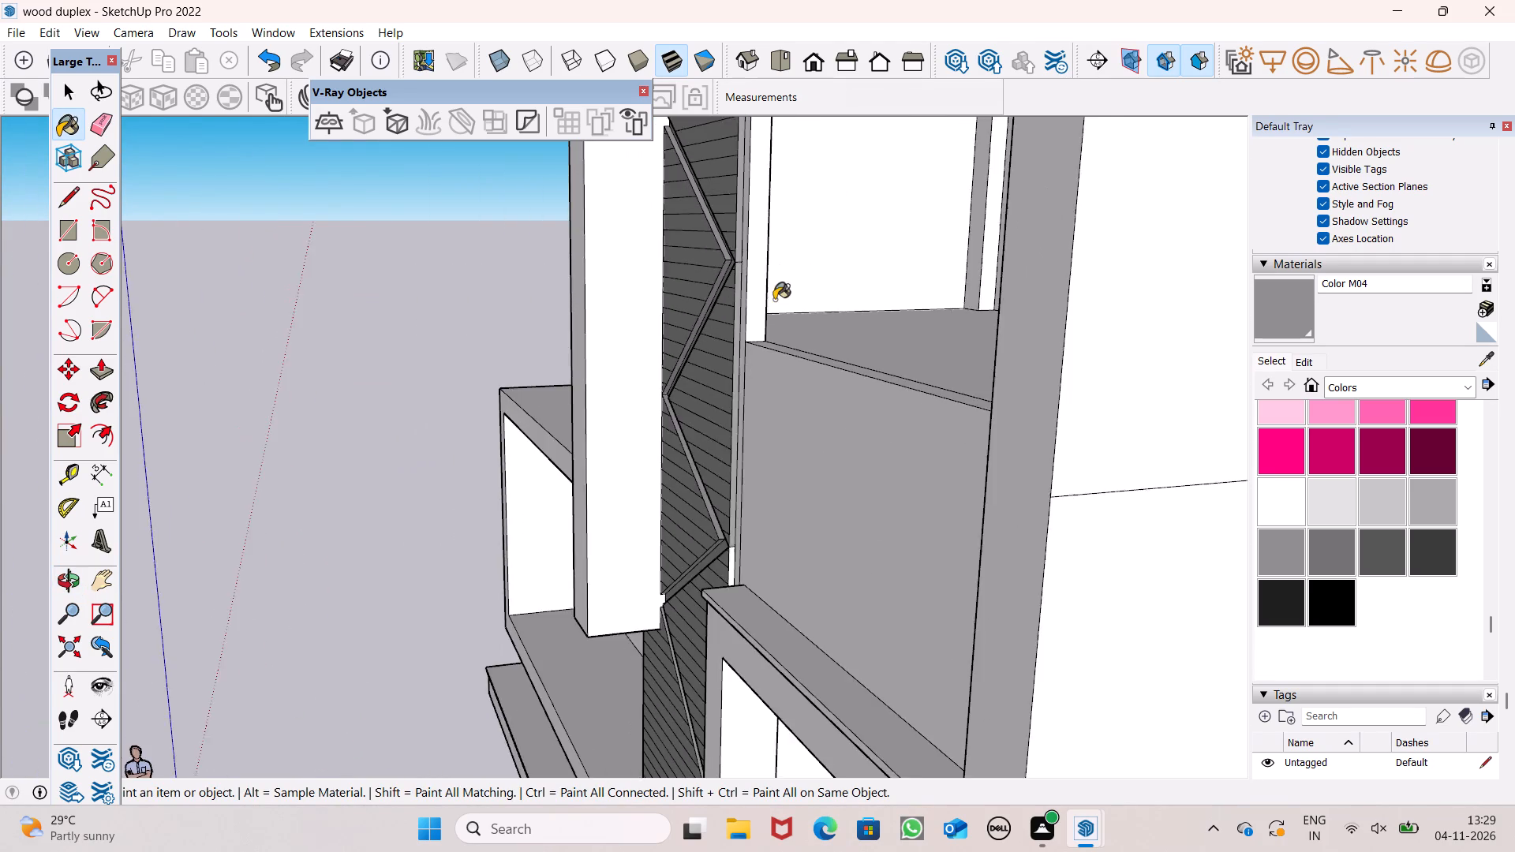
scroll(787, 328, "down", 3)
scroll(662, 463, "up", 7)
middle_click_drag(825, 582, 915, 543)
scroll(914, 546, "up", 8)
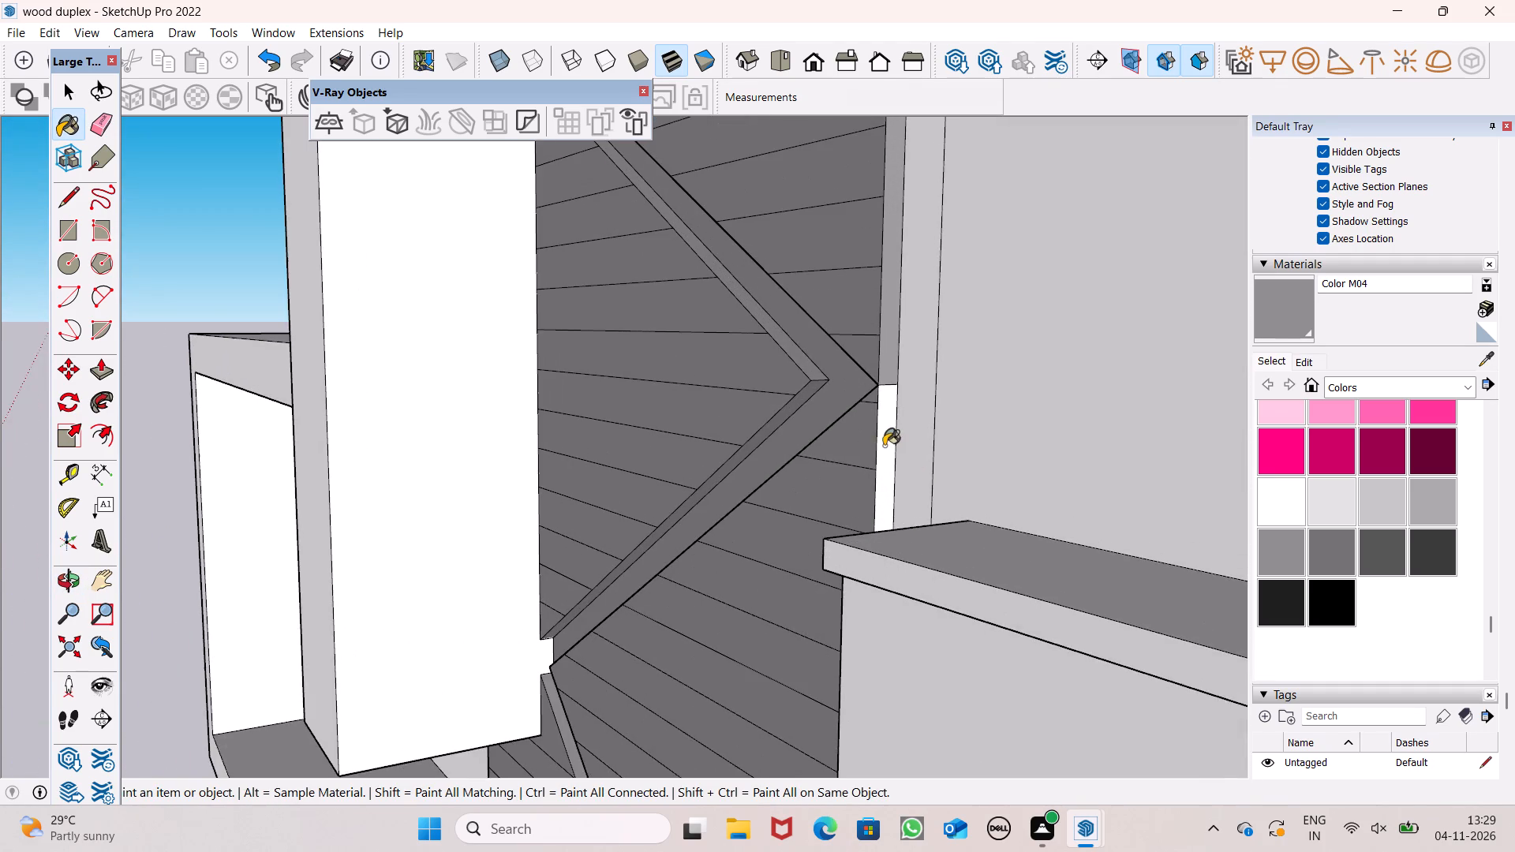
left_click(884, 446)
Examine the painted slatted panel and the rest of the duplex facade from several angles.
scroll(875, 437, "up", 1)
scroll(875, 441, "down", 5)
middle_click_drag(476, 756, 494, 768)
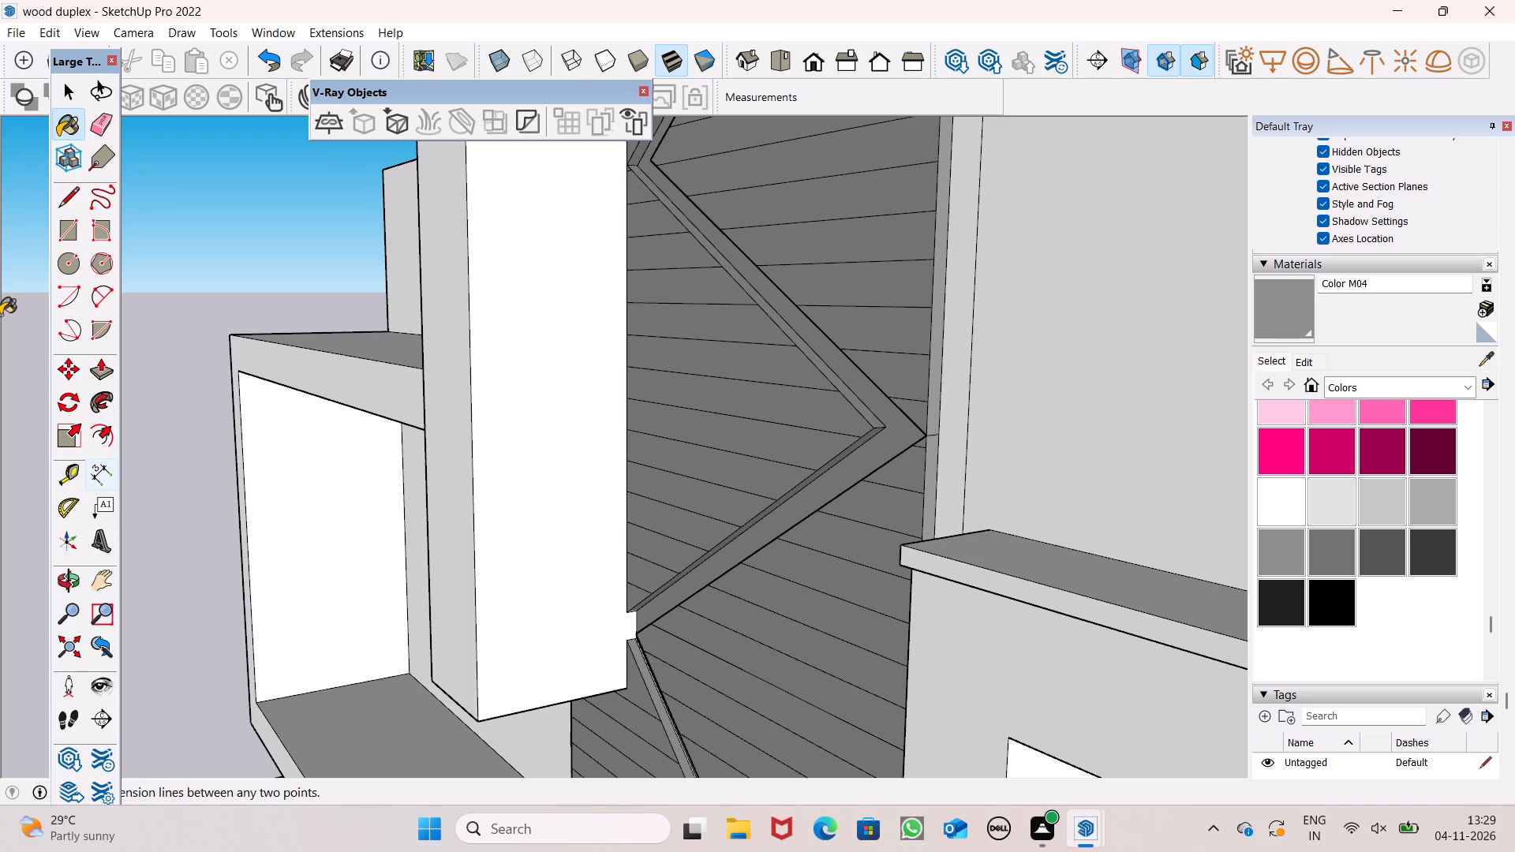
scroll(691, 423, "down", 7)
middle_click_drag(675, 491, 907, 431)
scroll(844, 349, "down", 3)
middle_click_drag(765, 395, 1063, 531)
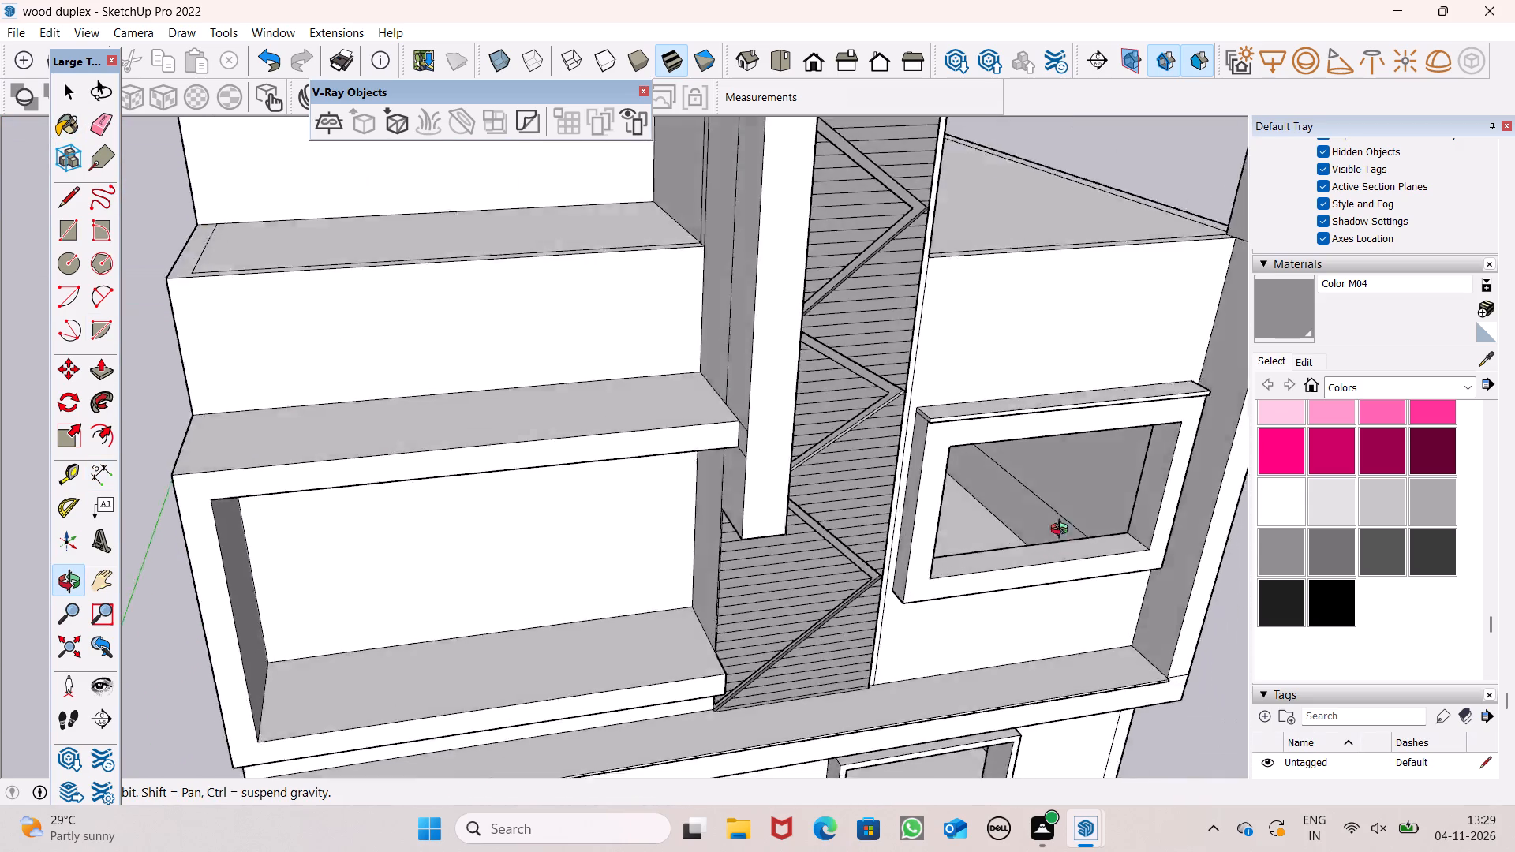
middle_click_drag(1063, 531, 1062, 515)
scroll(539, 343, "down", 10)
middle_click_drag(499, 435, 309, 577)
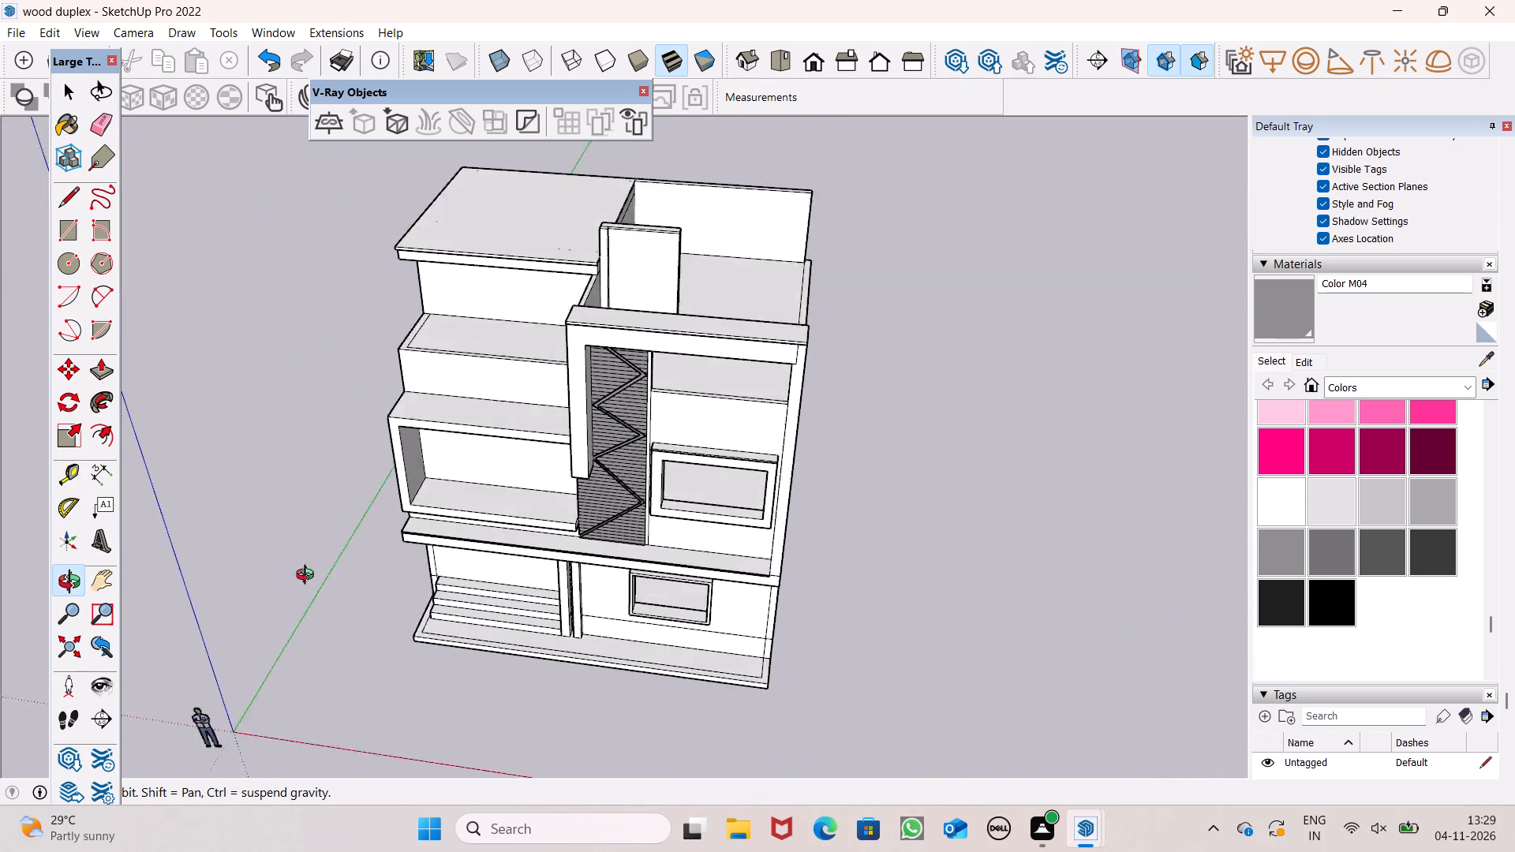
middle_click_drag(309, 577, 413, 354)
scroll(413, 345, "up", 1)
scroll(393, 279, "down", 4)
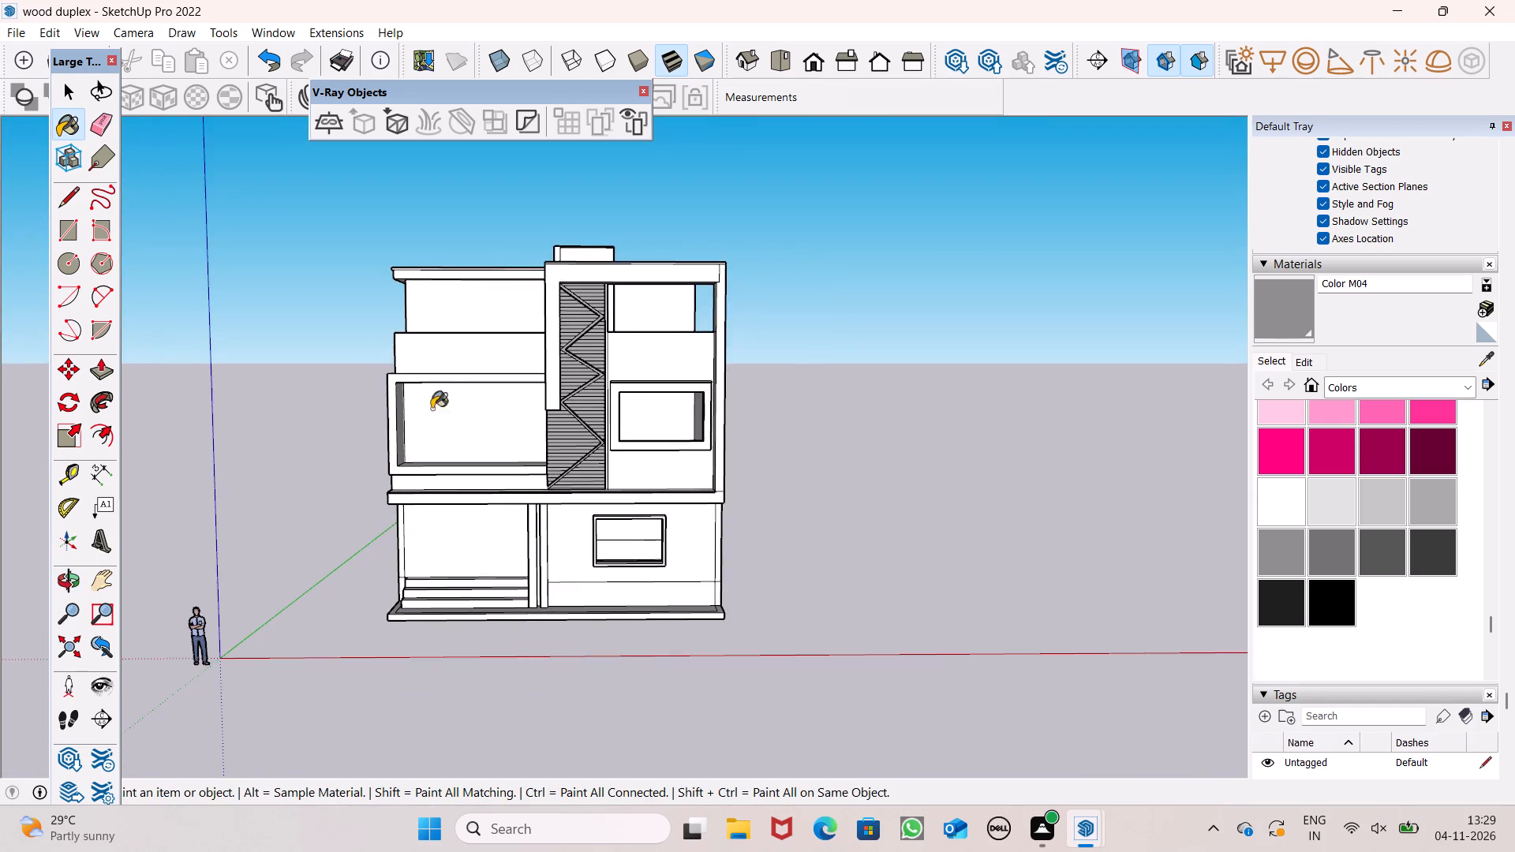
middle_click_drag(428, 451, 210, 576)
scroll(238, 478, "up", 7)
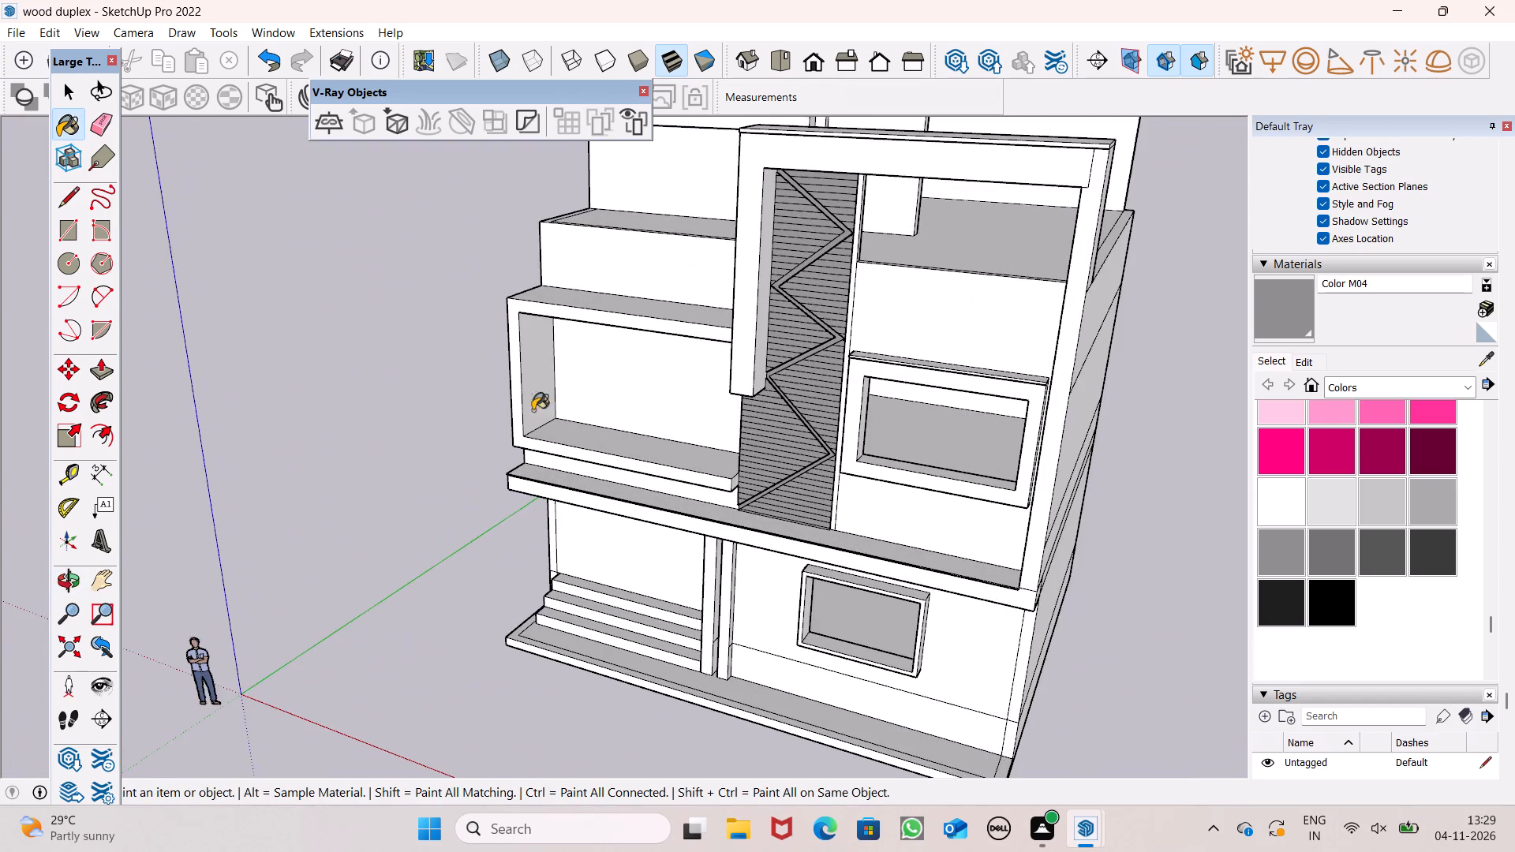
scroll(564, 422, "up", 1)
middle_click_drag(563, 422, 309, 367)
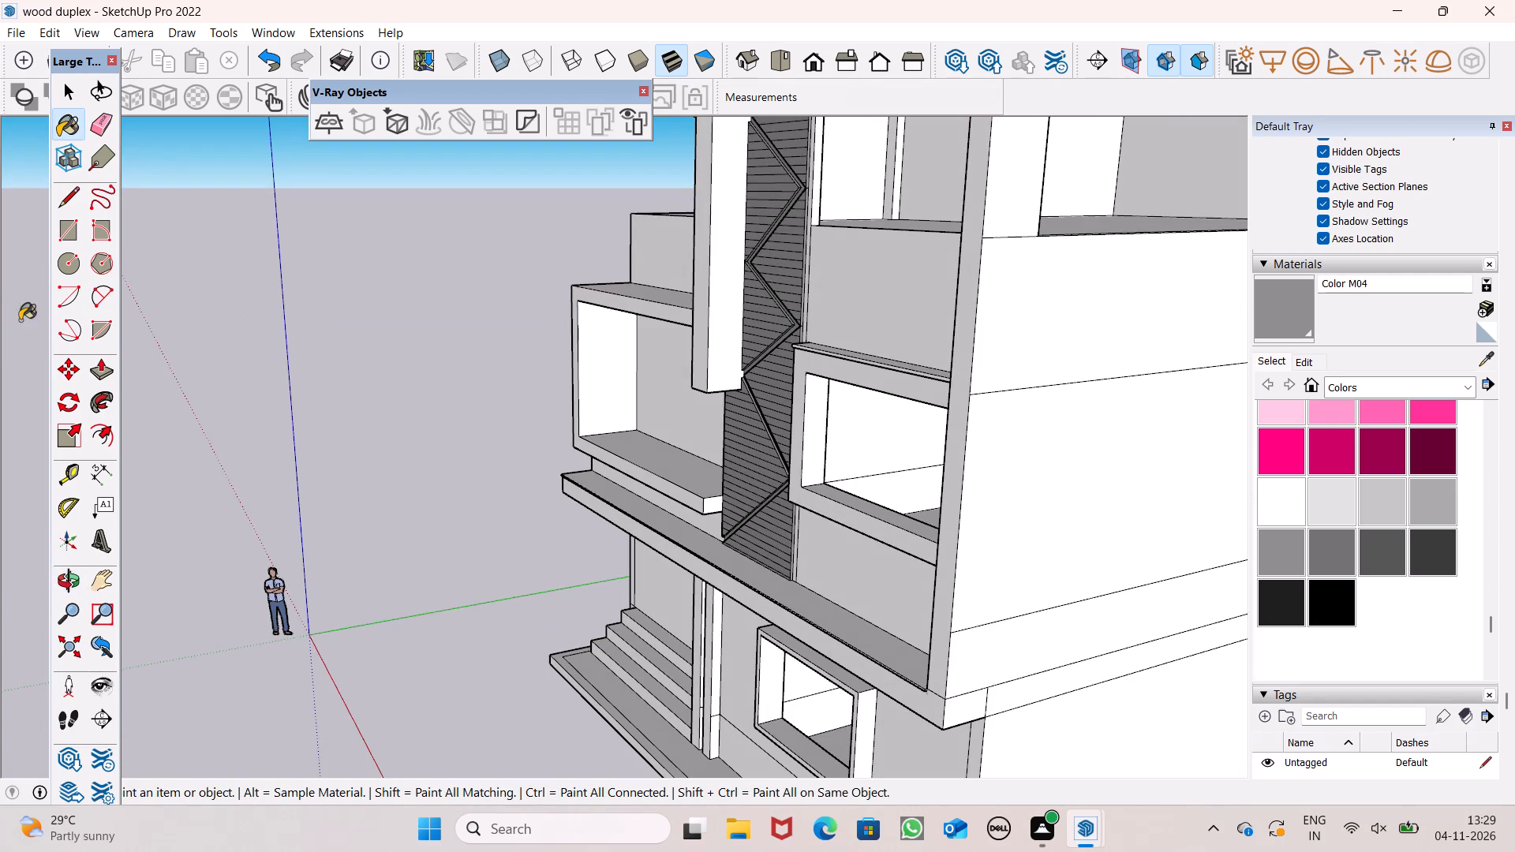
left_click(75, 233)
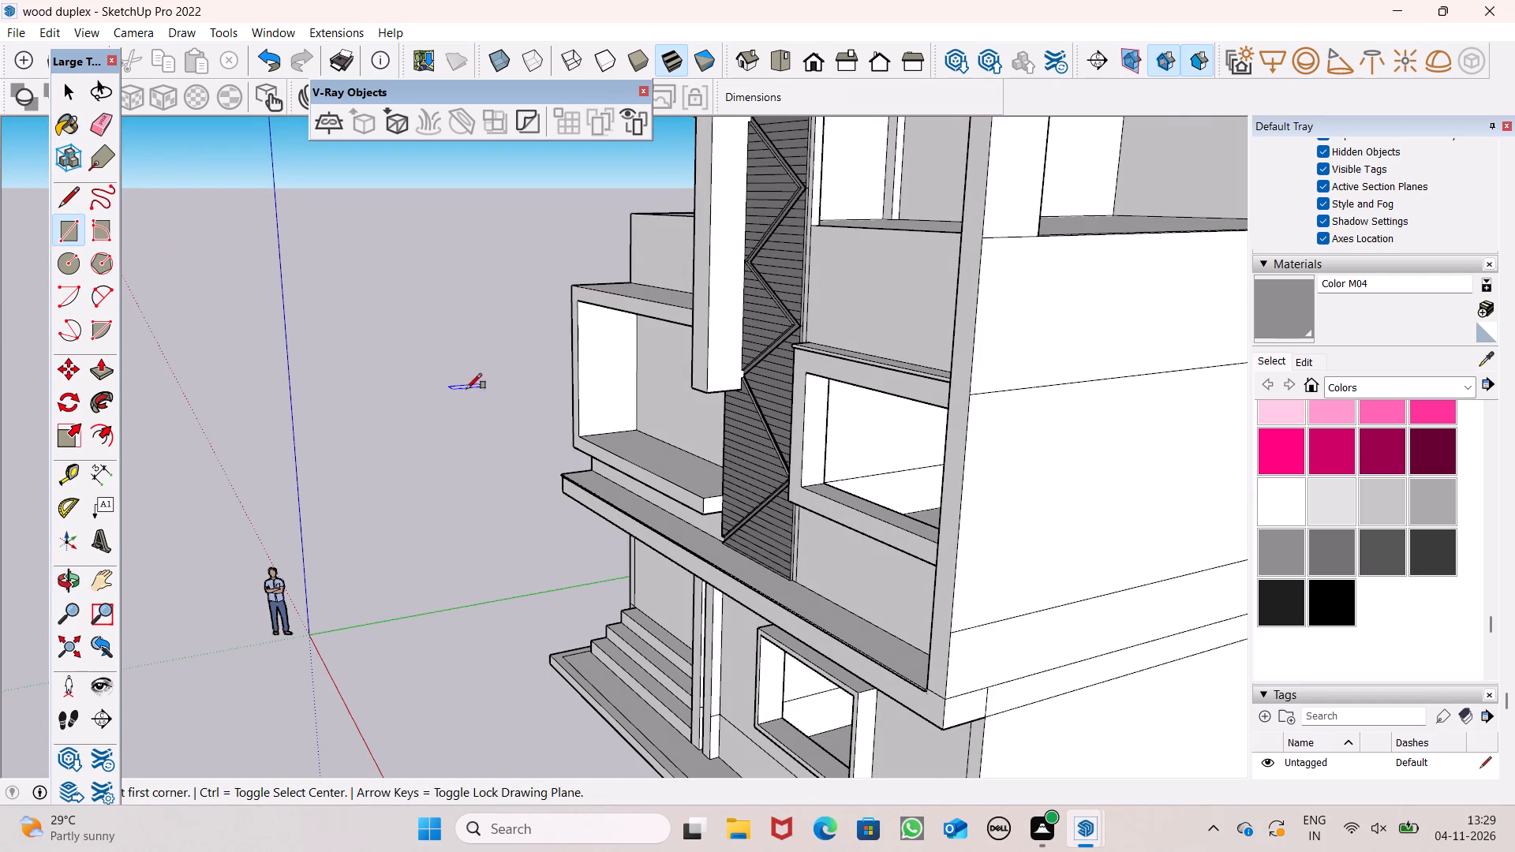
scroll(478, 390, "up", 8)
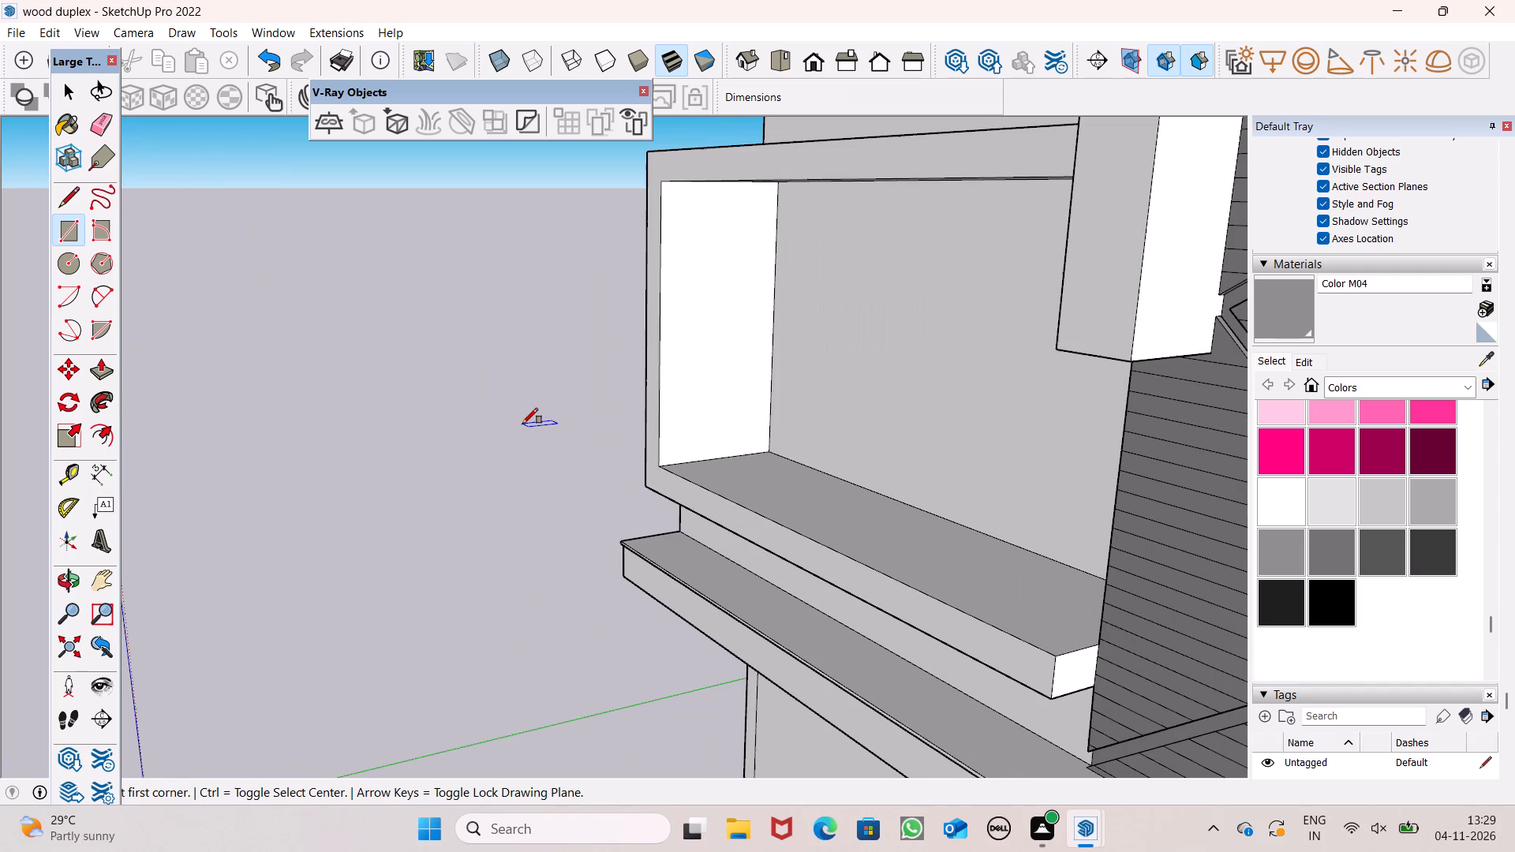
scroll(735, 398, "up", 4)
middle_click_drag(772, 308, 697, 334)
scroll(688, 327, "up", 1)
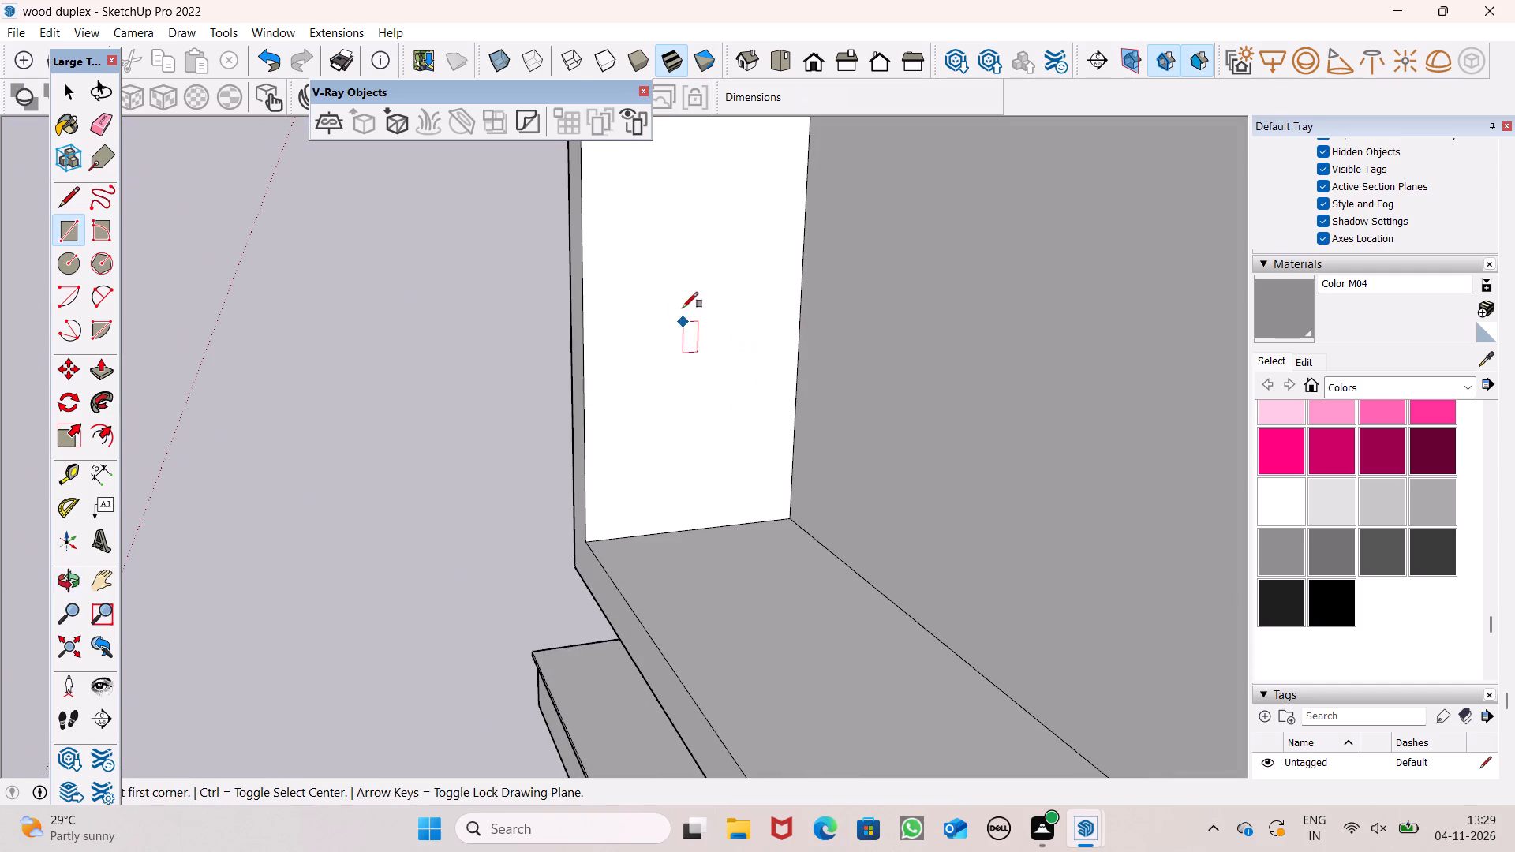
Draw a circle in the middle of the inner side wall of the projecting balcony box.
left_click(59, 271)
scroll(468, 372, "down", 6)
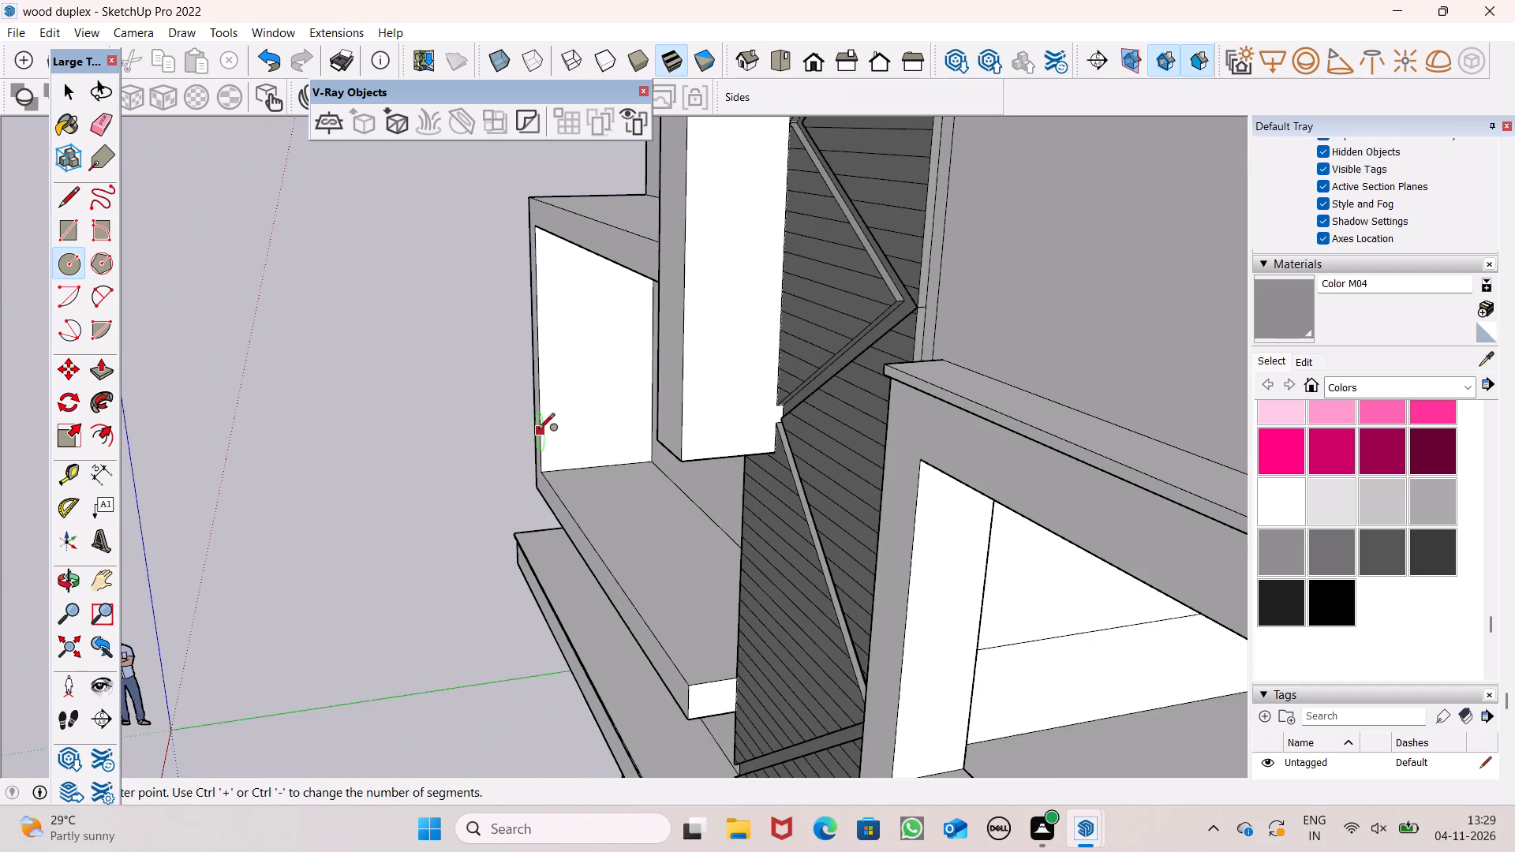
middle_click_drag(546, 368, 554, 292)
scroll(570, 318, "up", 6)
middle_click_drag(576, 402, 570, 394)
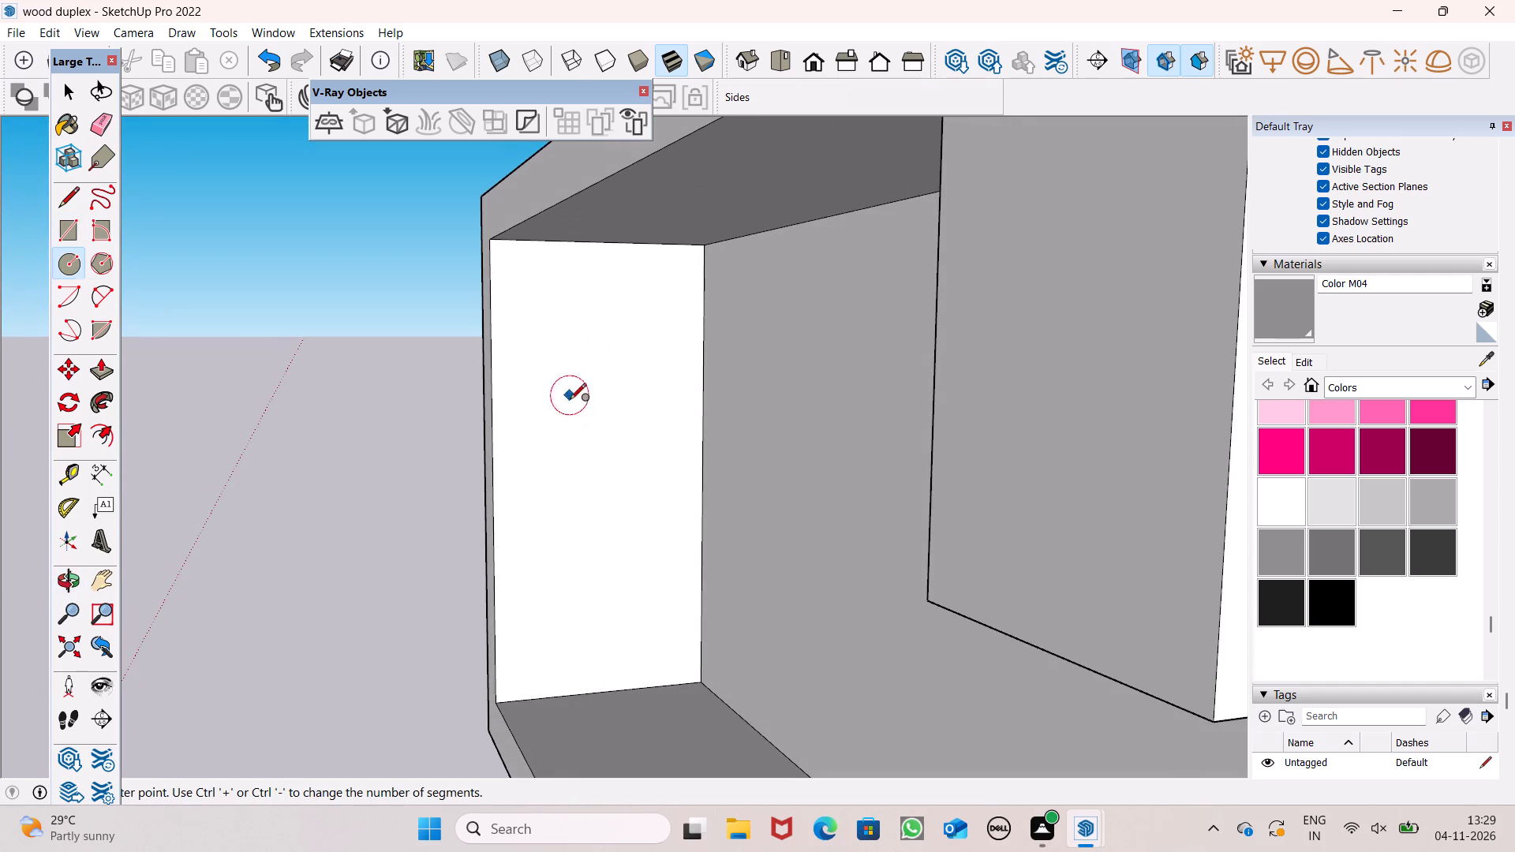
middle_click_drag(641, 536, 629, 551)
scroll(629, 551, "up", 1)
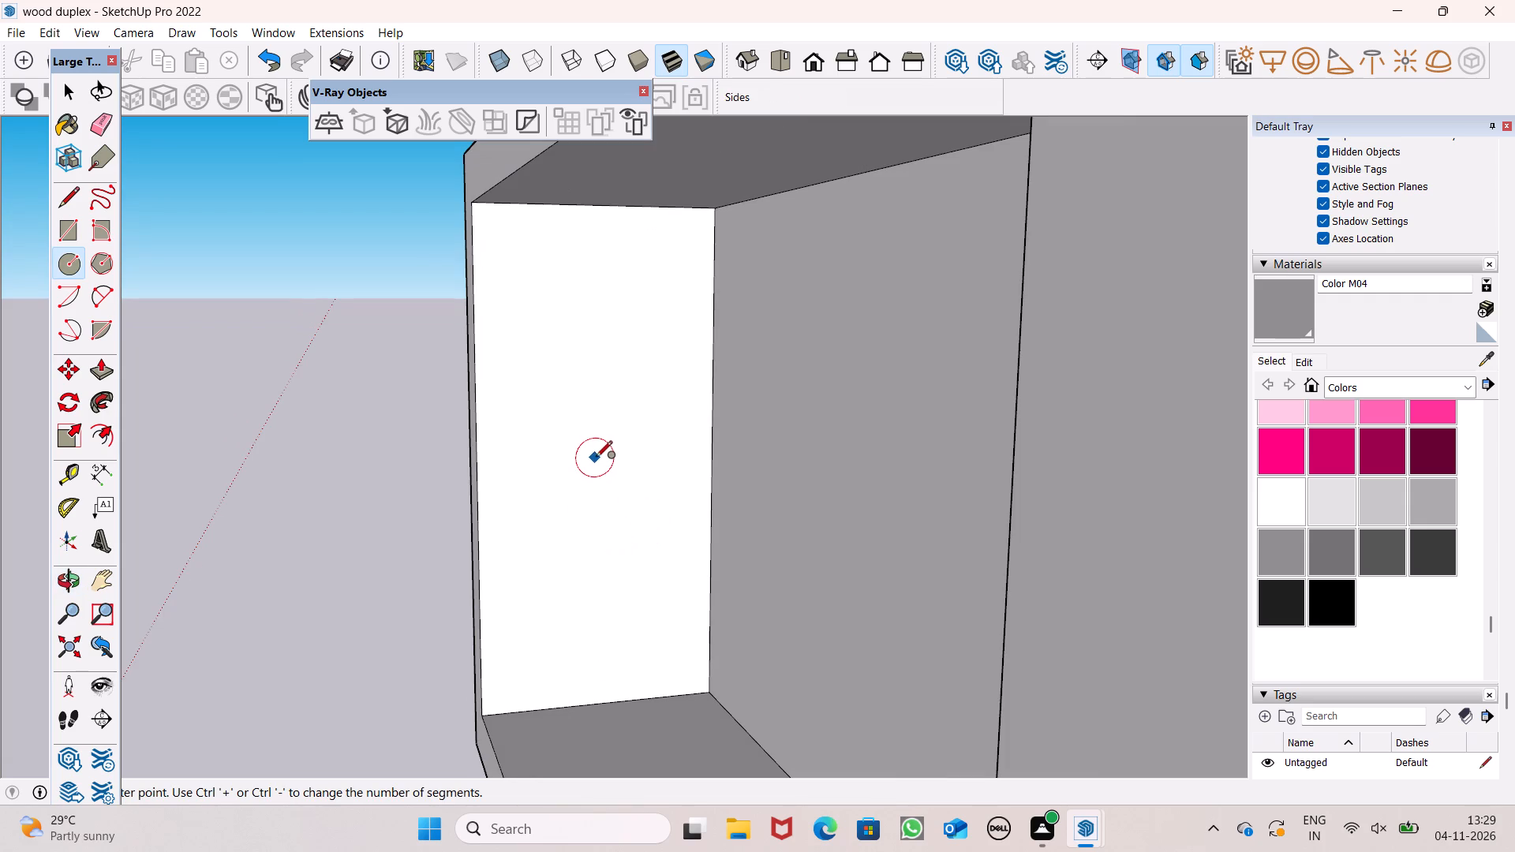
left_click(597, 479)
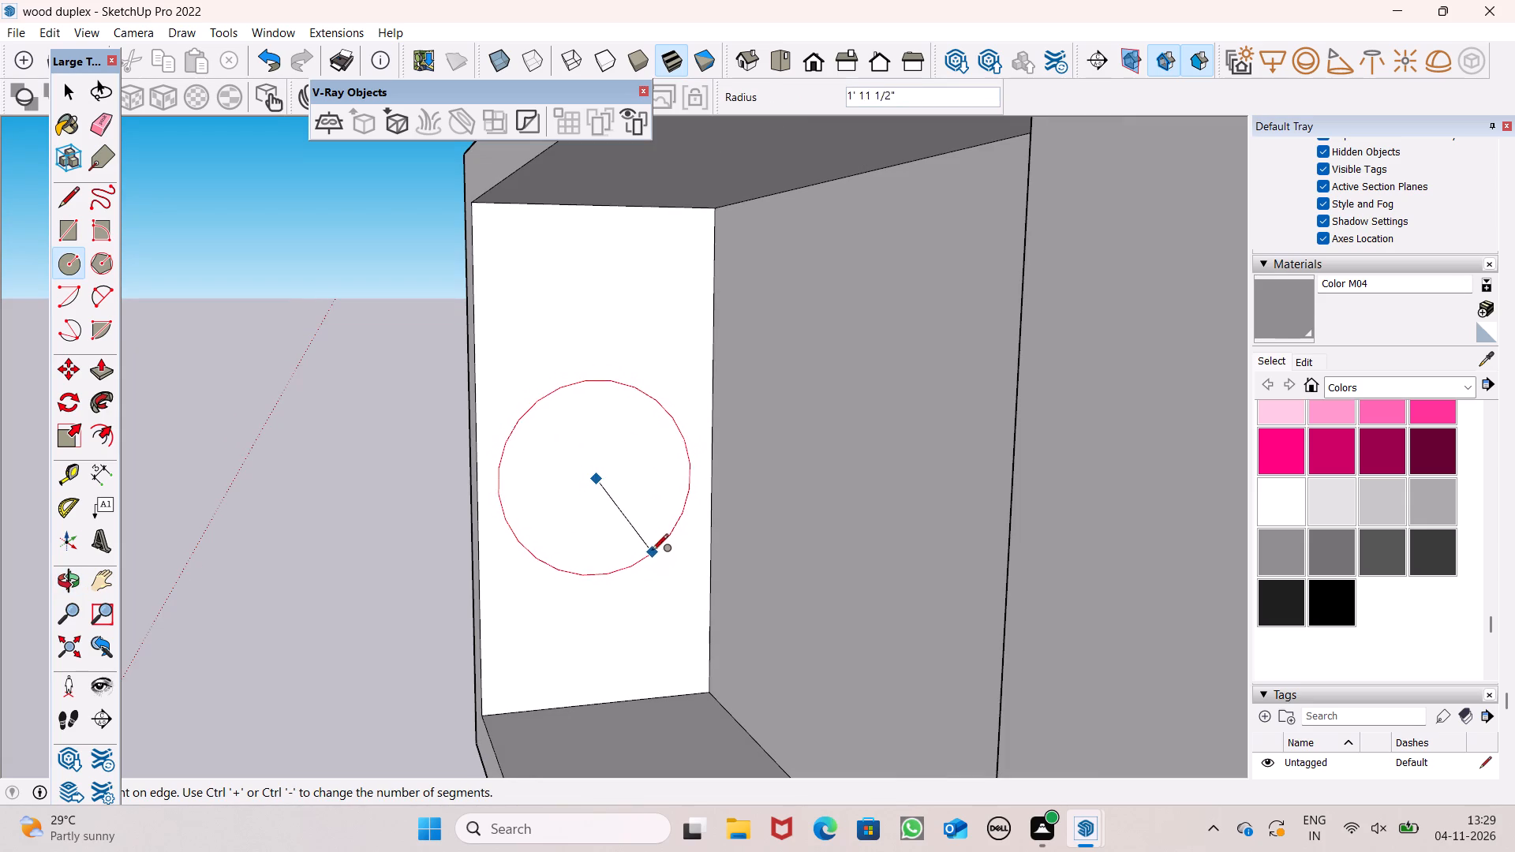
left_click(652, 524)
key("space")
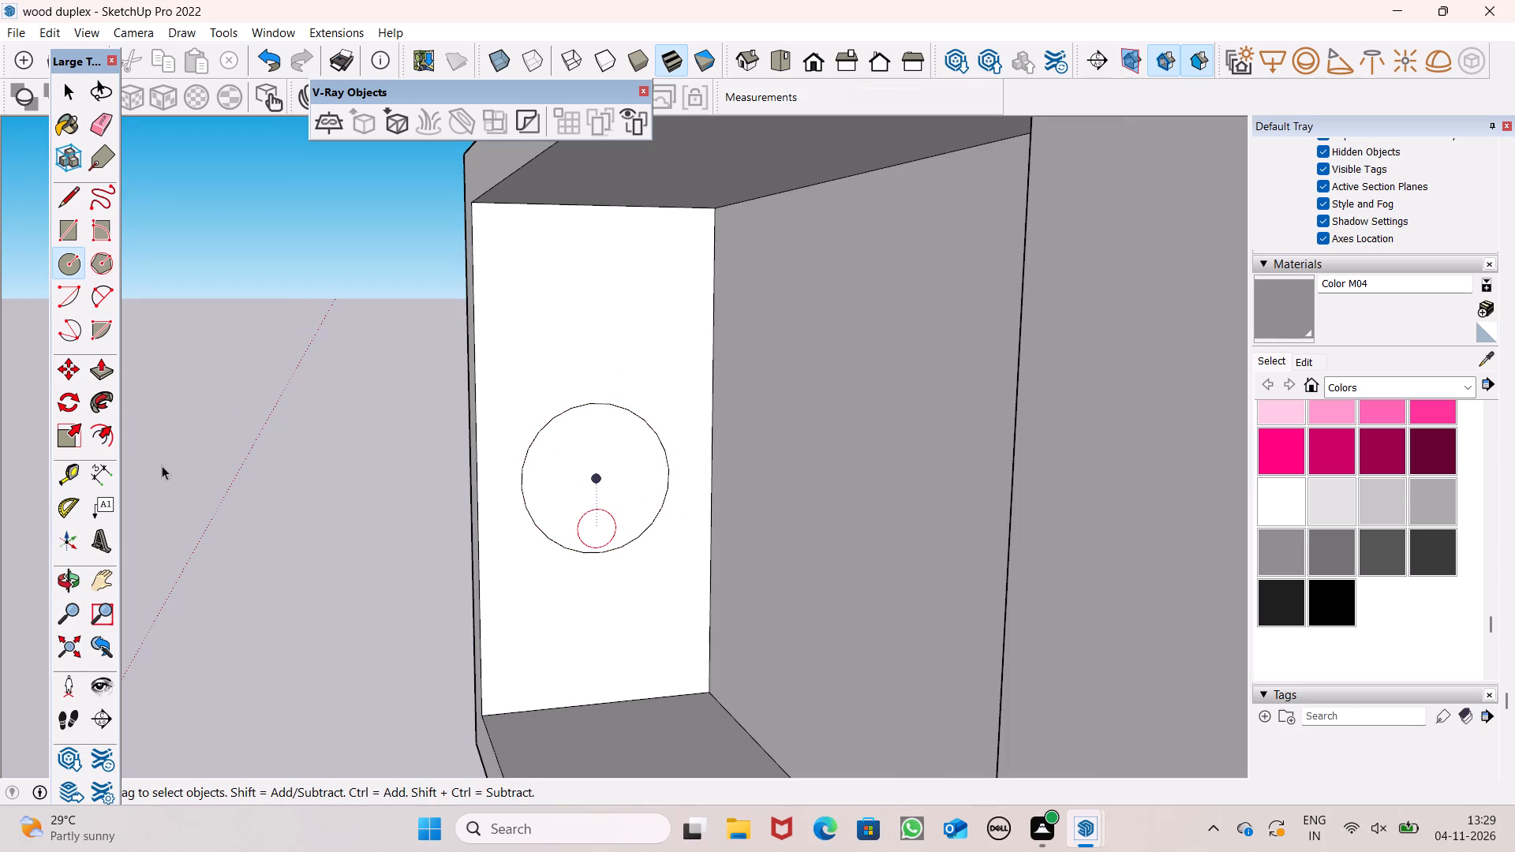
Push the circle about 1' through the balcony box's side wall to cut a round opening.
left_click(89, 367)
left_click_drag(568, 524, 581, 503)
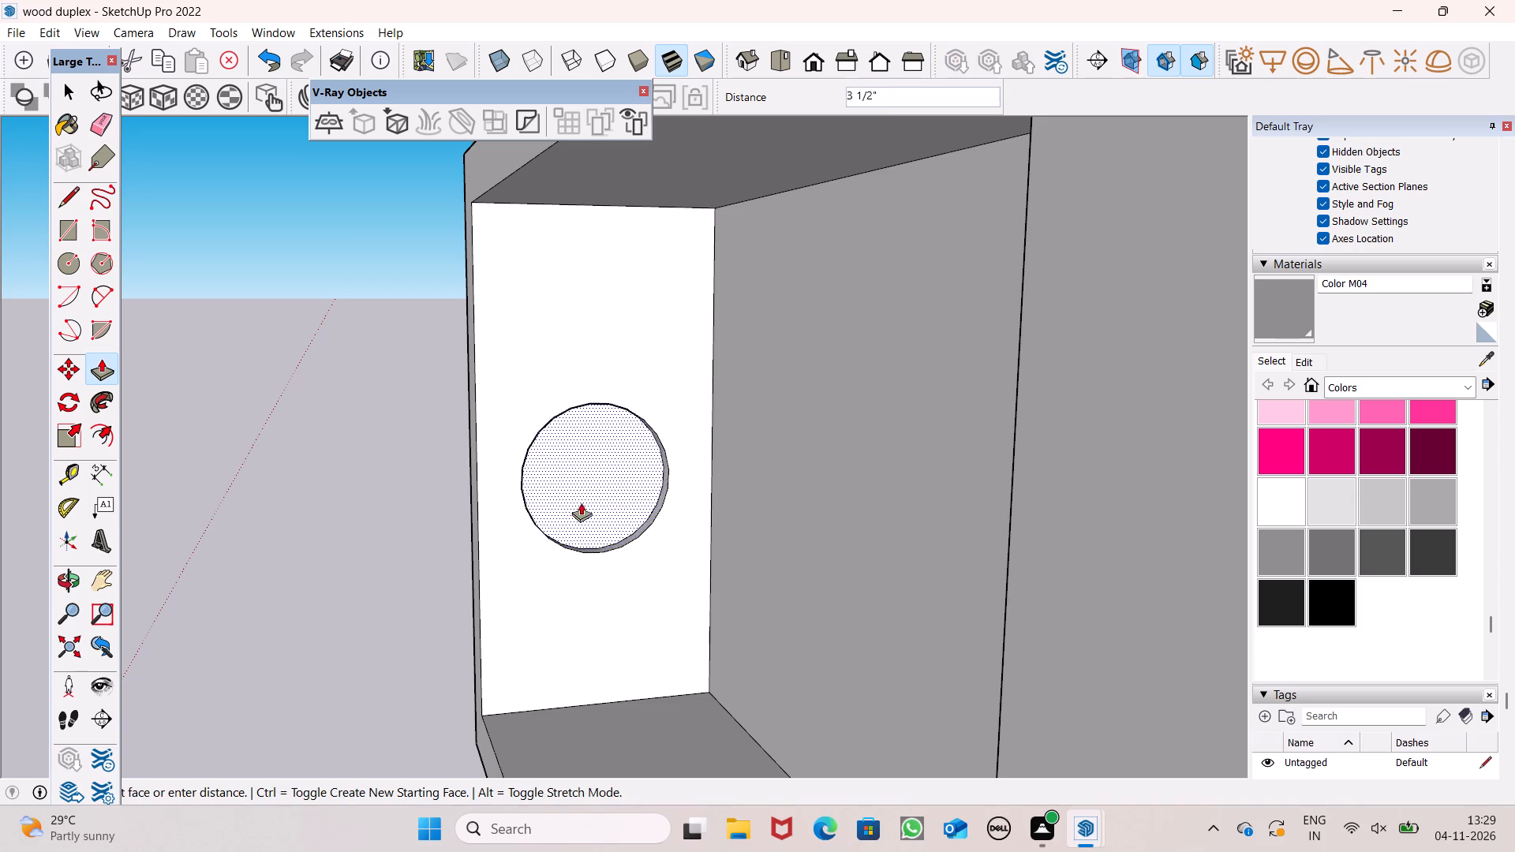
left_click_drag(581, 503, 547, 432)
scroll(516, 520, "down", 2)
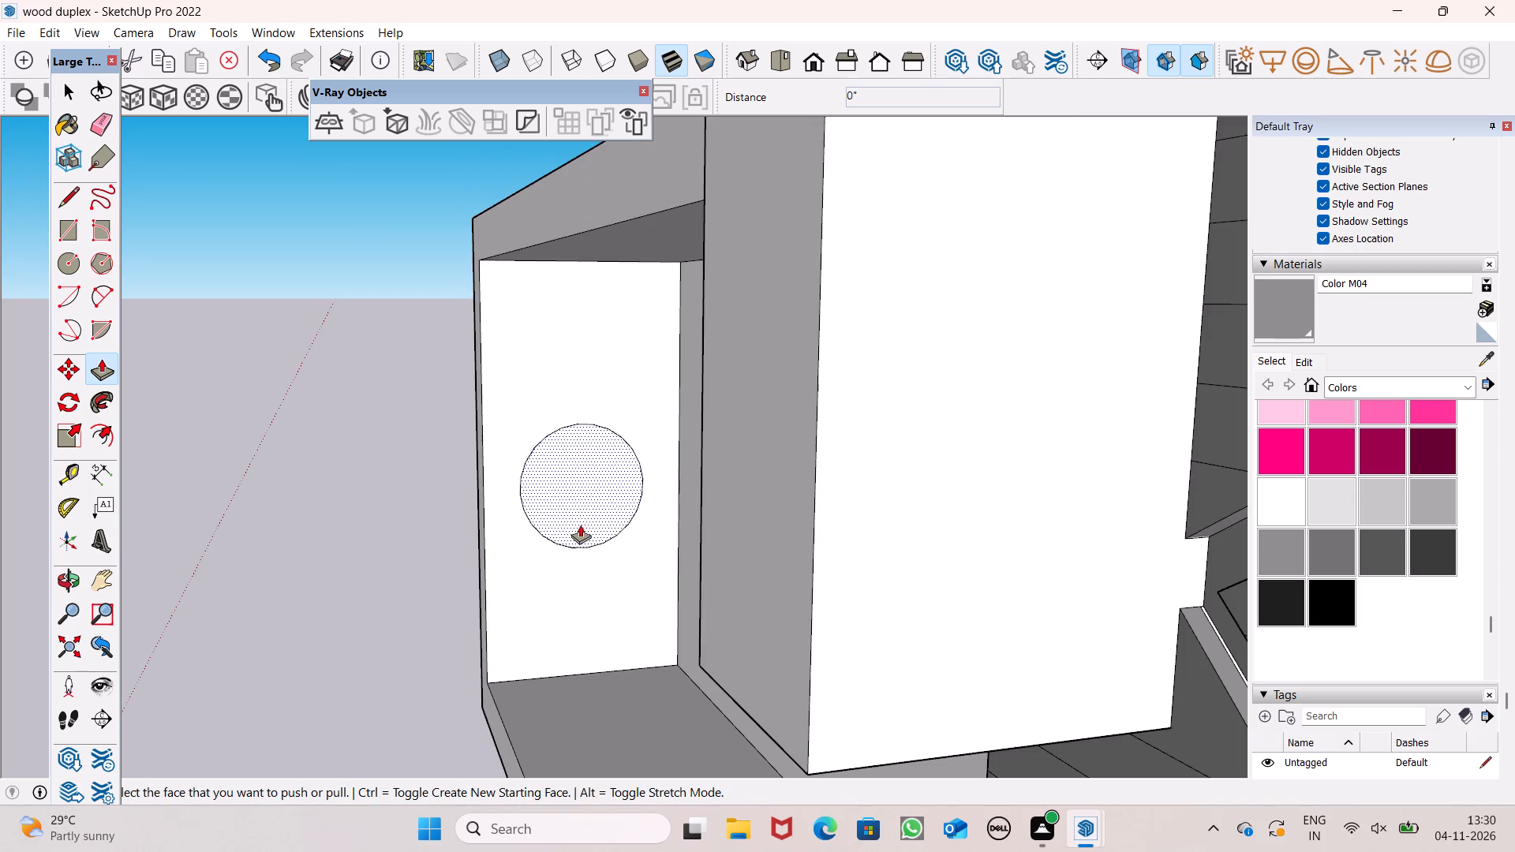
left_click_drag(580, 525, 599, 463)
scroll(546, 532, "down", 3)
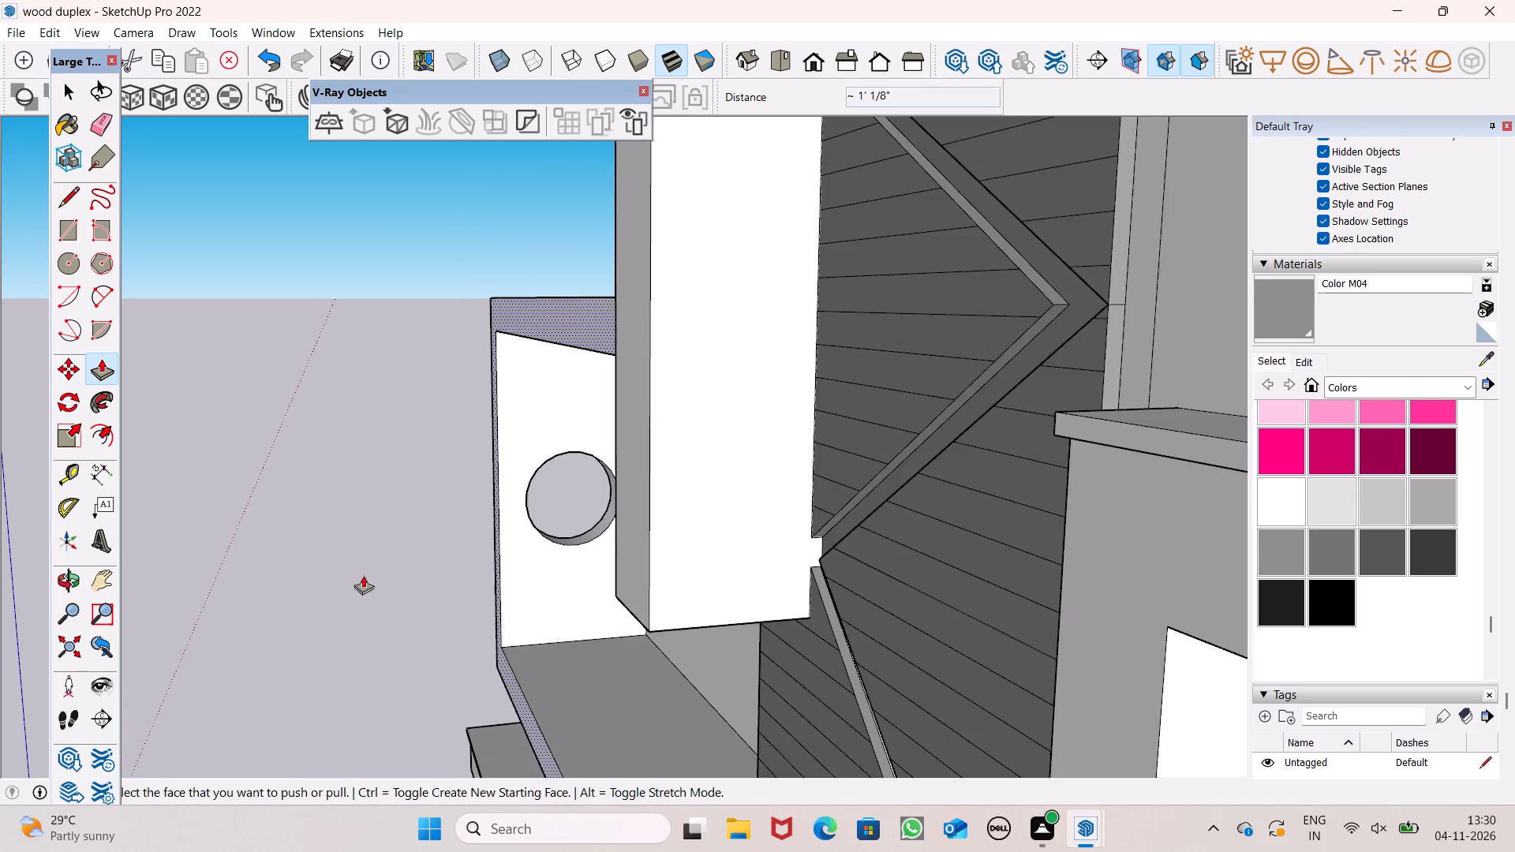
key("space")
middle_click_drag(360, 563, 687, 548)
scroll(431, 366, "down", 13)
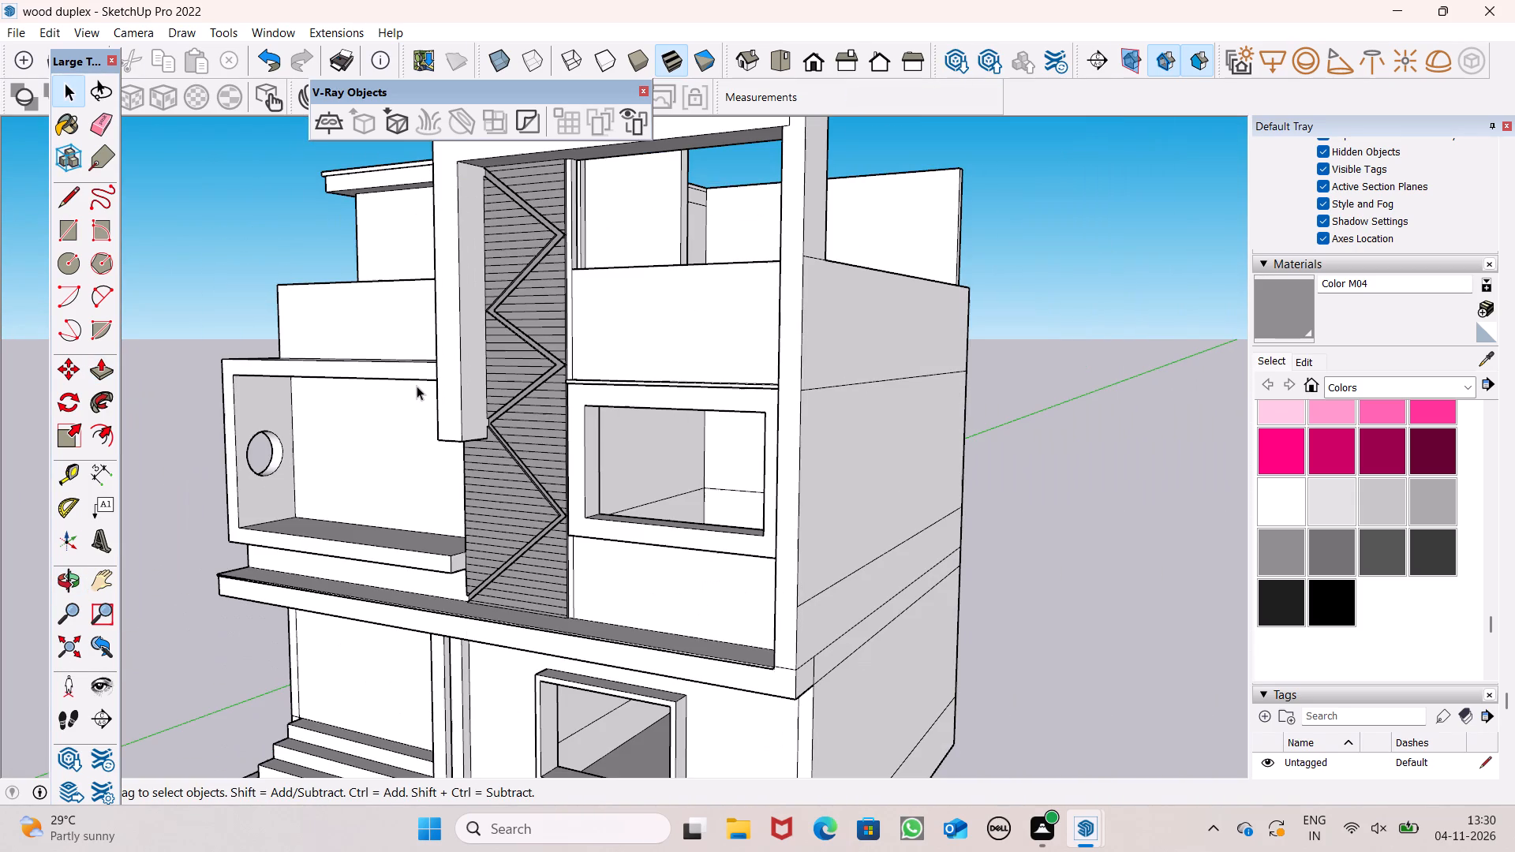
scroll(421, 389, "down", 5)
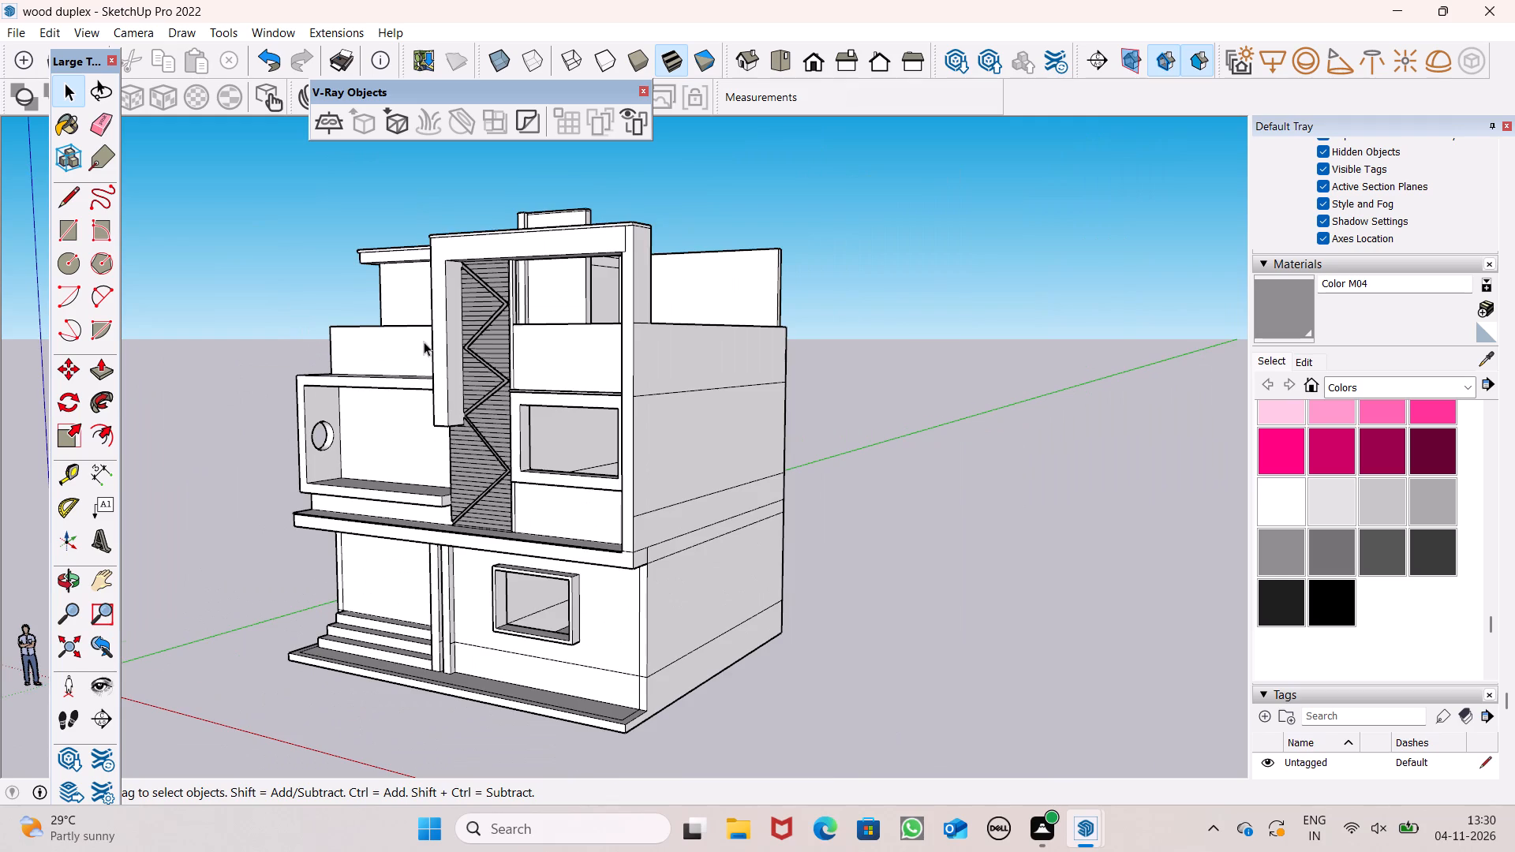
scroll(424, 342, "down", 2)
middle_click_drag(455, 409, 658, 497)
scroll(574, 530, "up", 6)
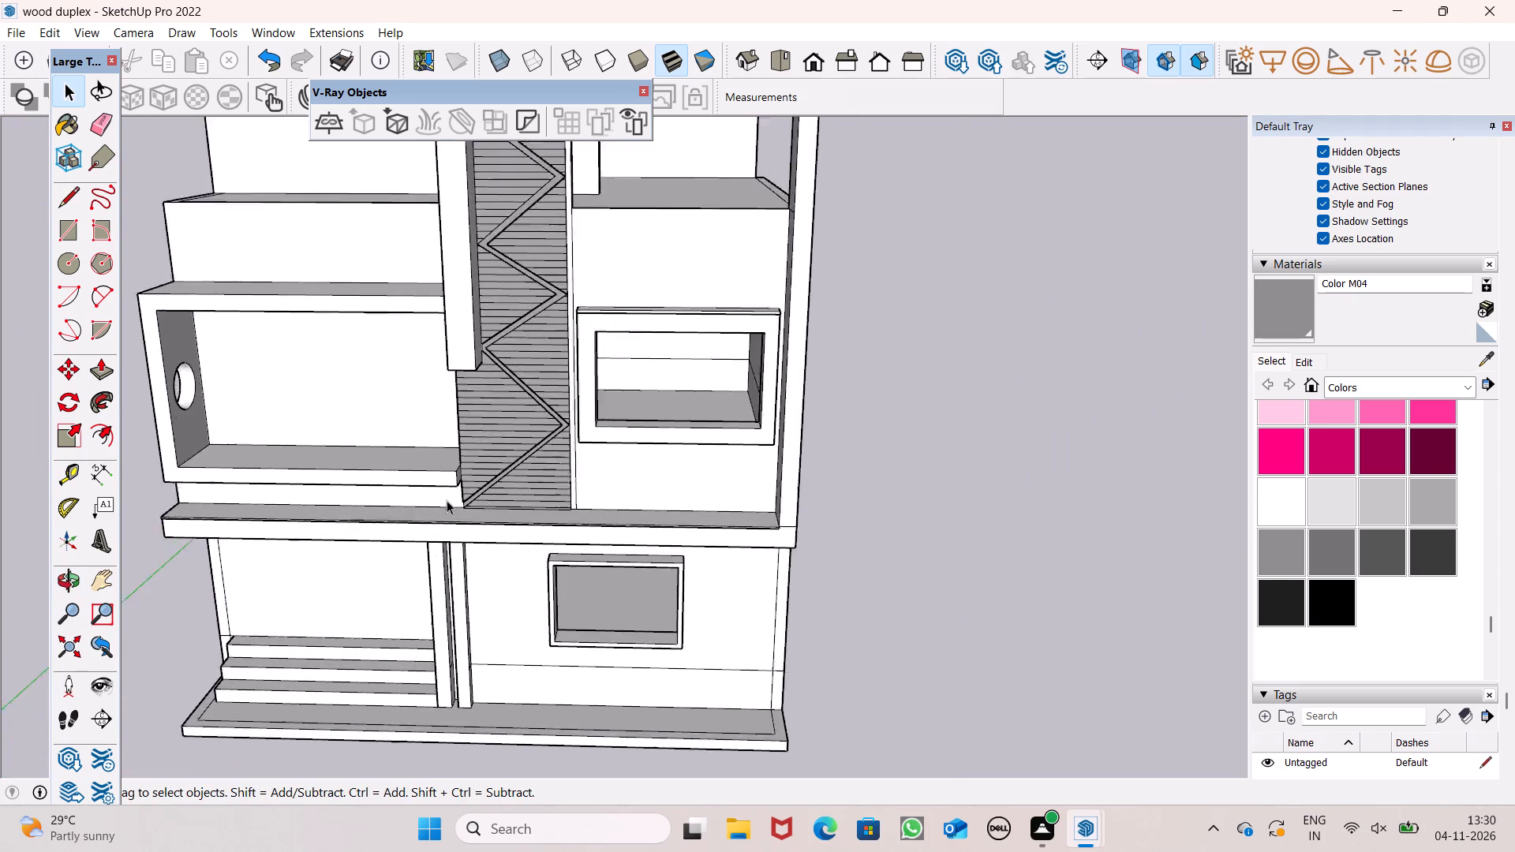
Examine the duplex facade from several angles and distances, from the slatted panel and balcony box down to the ground-floor entrance.
scroll(447, 500, "up", 2)
scroll(637, 363, "up", 1)
middle_click_drag(630, 372, 646, 614)
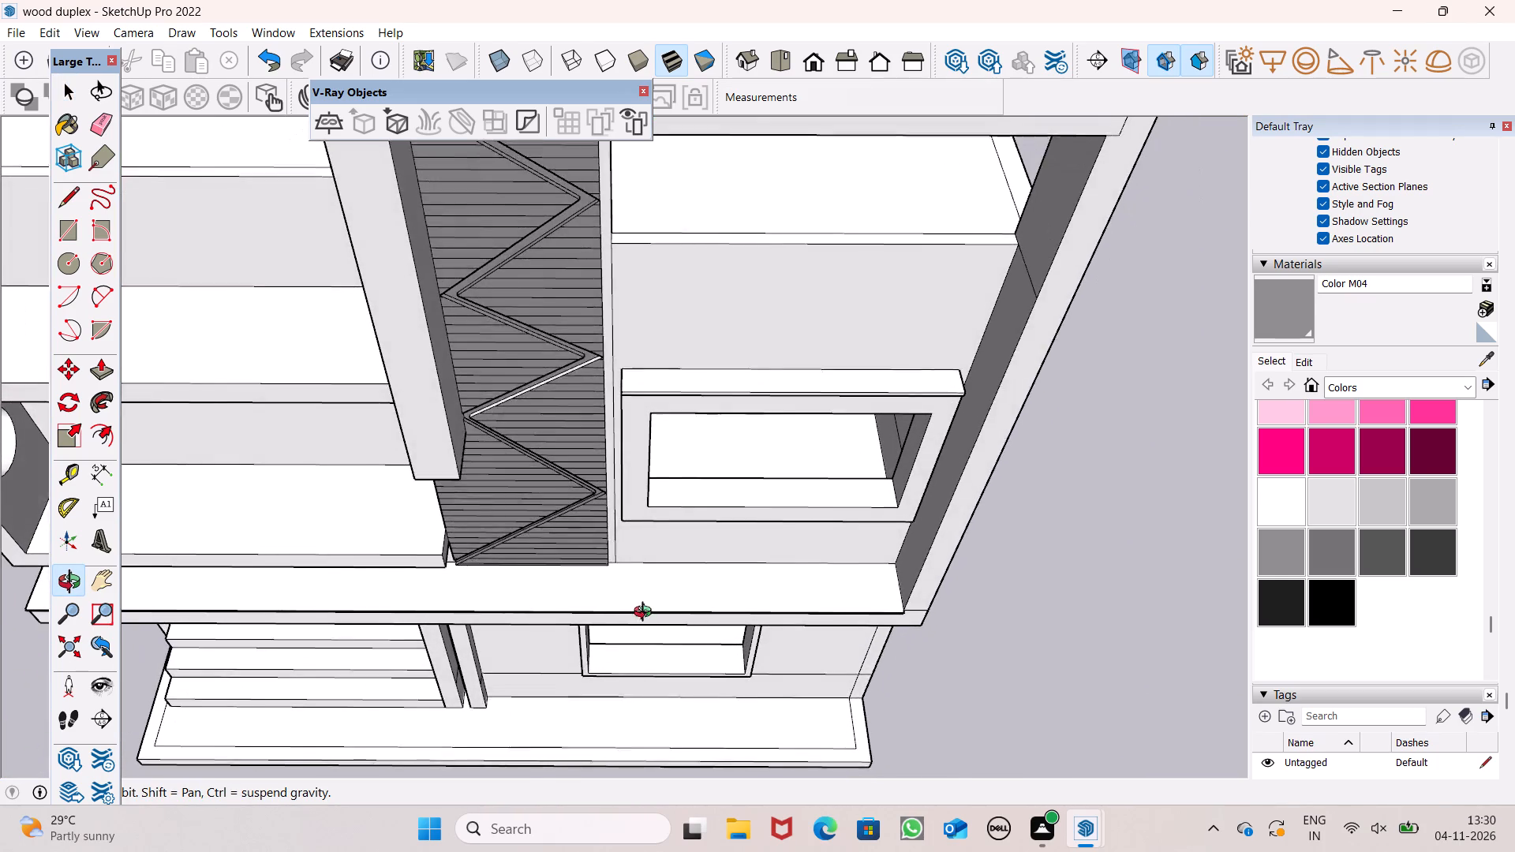
middle_click_drag(646, 614, 589, 449)
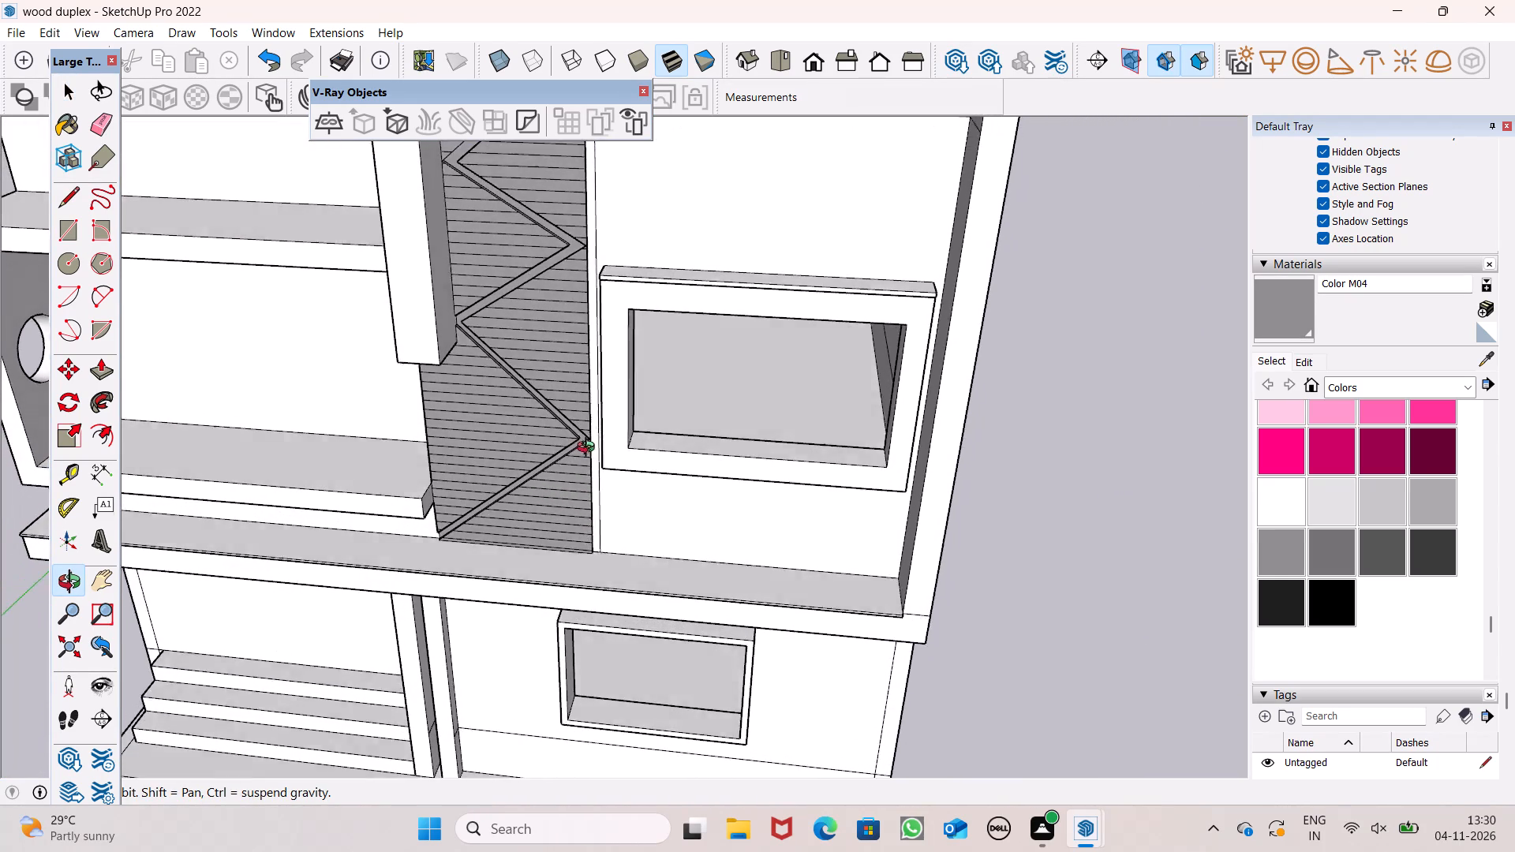
middle_click_drag(589, 449, 594, 439)
scroll(614, 467, "down", 2)
middle_click_drag(683, 514, 689, 431)
scroll(679, 431, "down", 3)
middle_click_drag(656, 480, 656, 404)
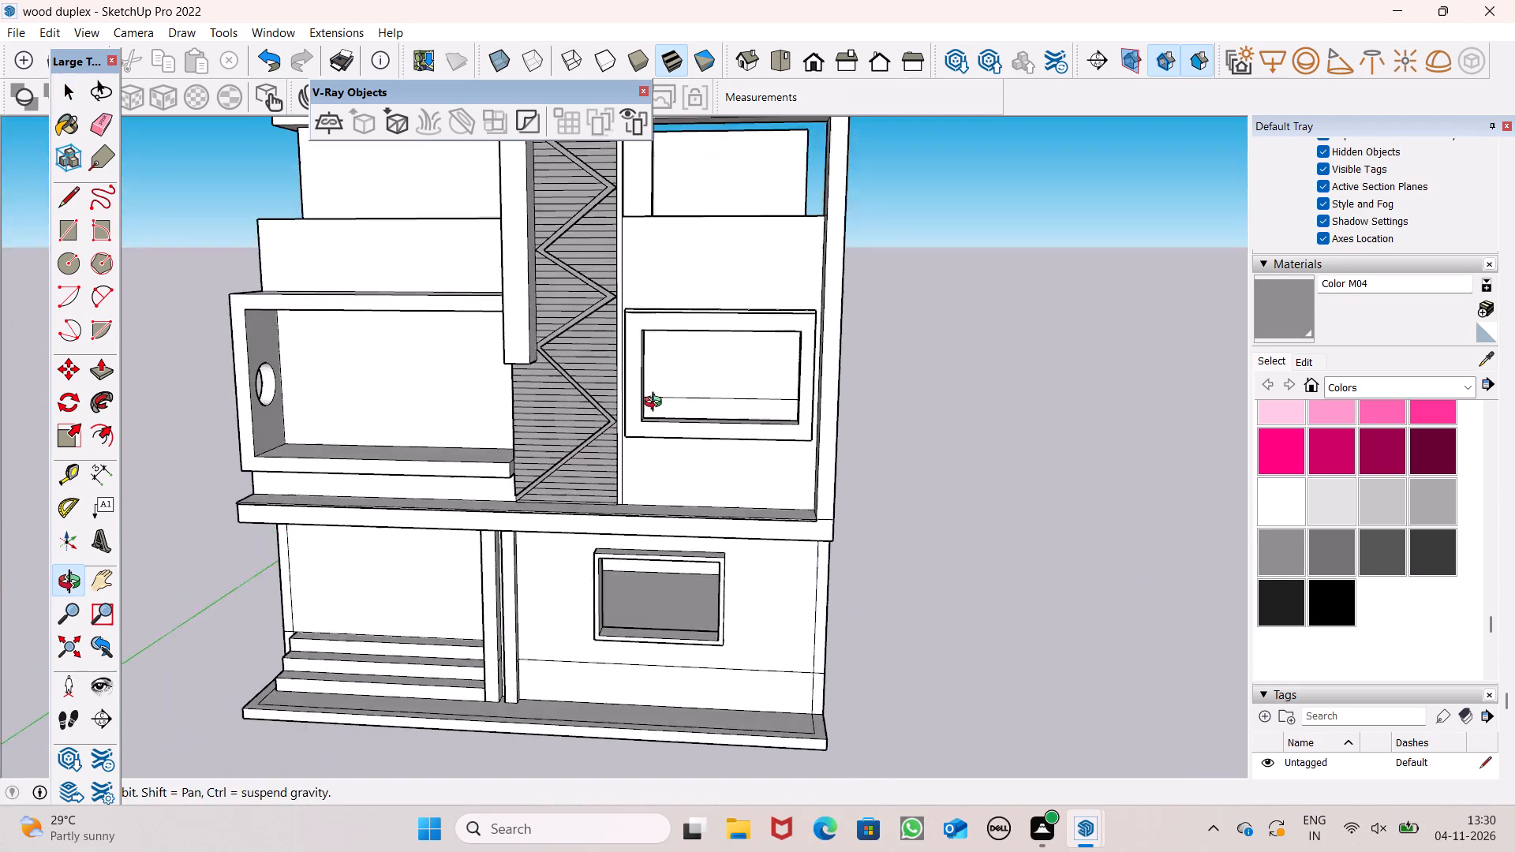
middle_click_drag(656, 404, 656, 392)
scroll(656, 392, "up", 1)
scroll(656, 390, "down", 3)
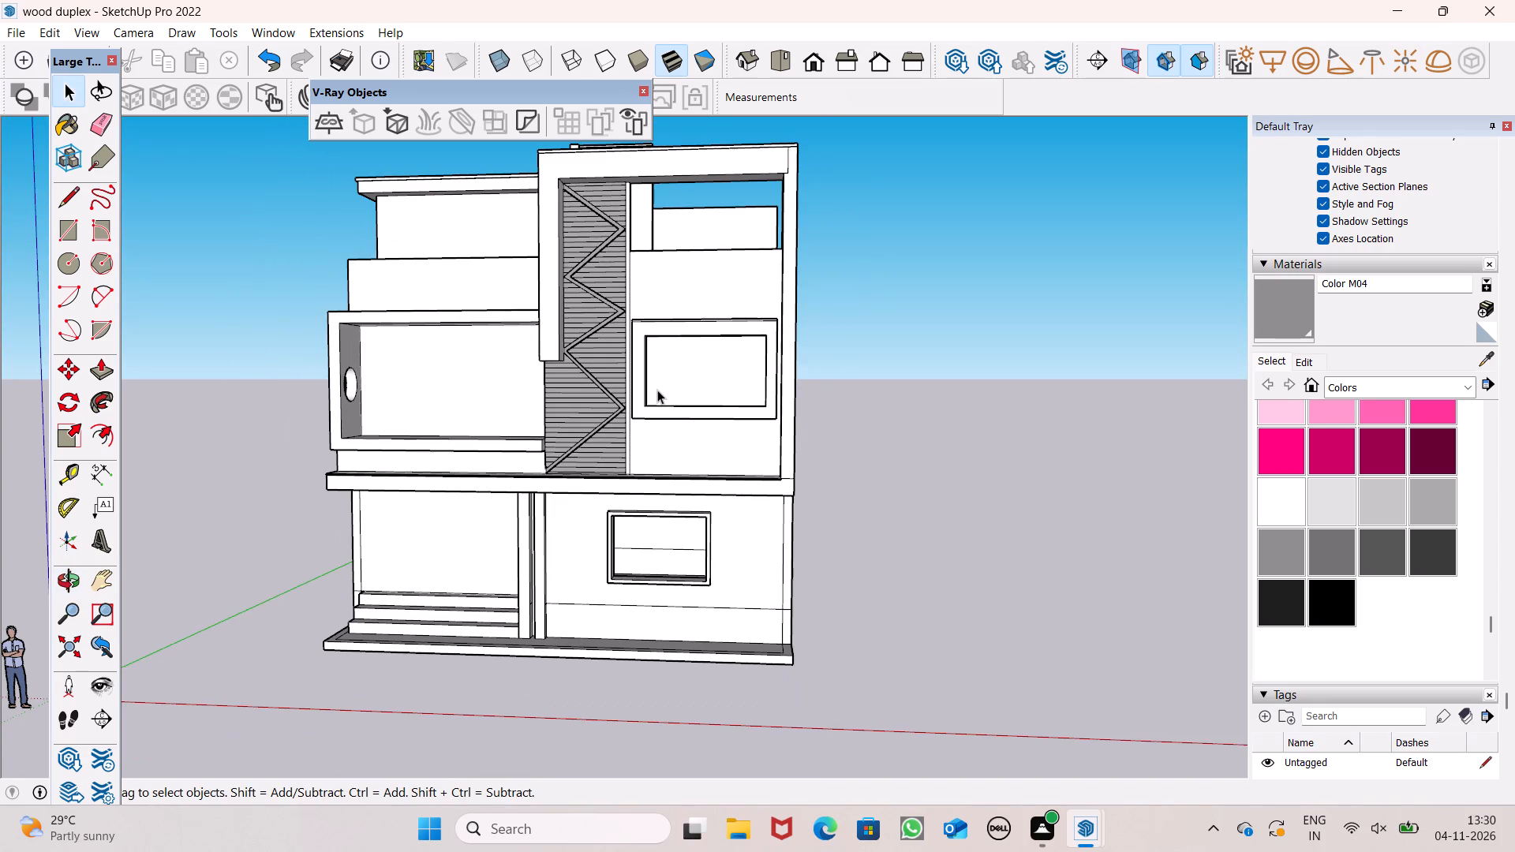
scroll(646, 477, "down", 4)
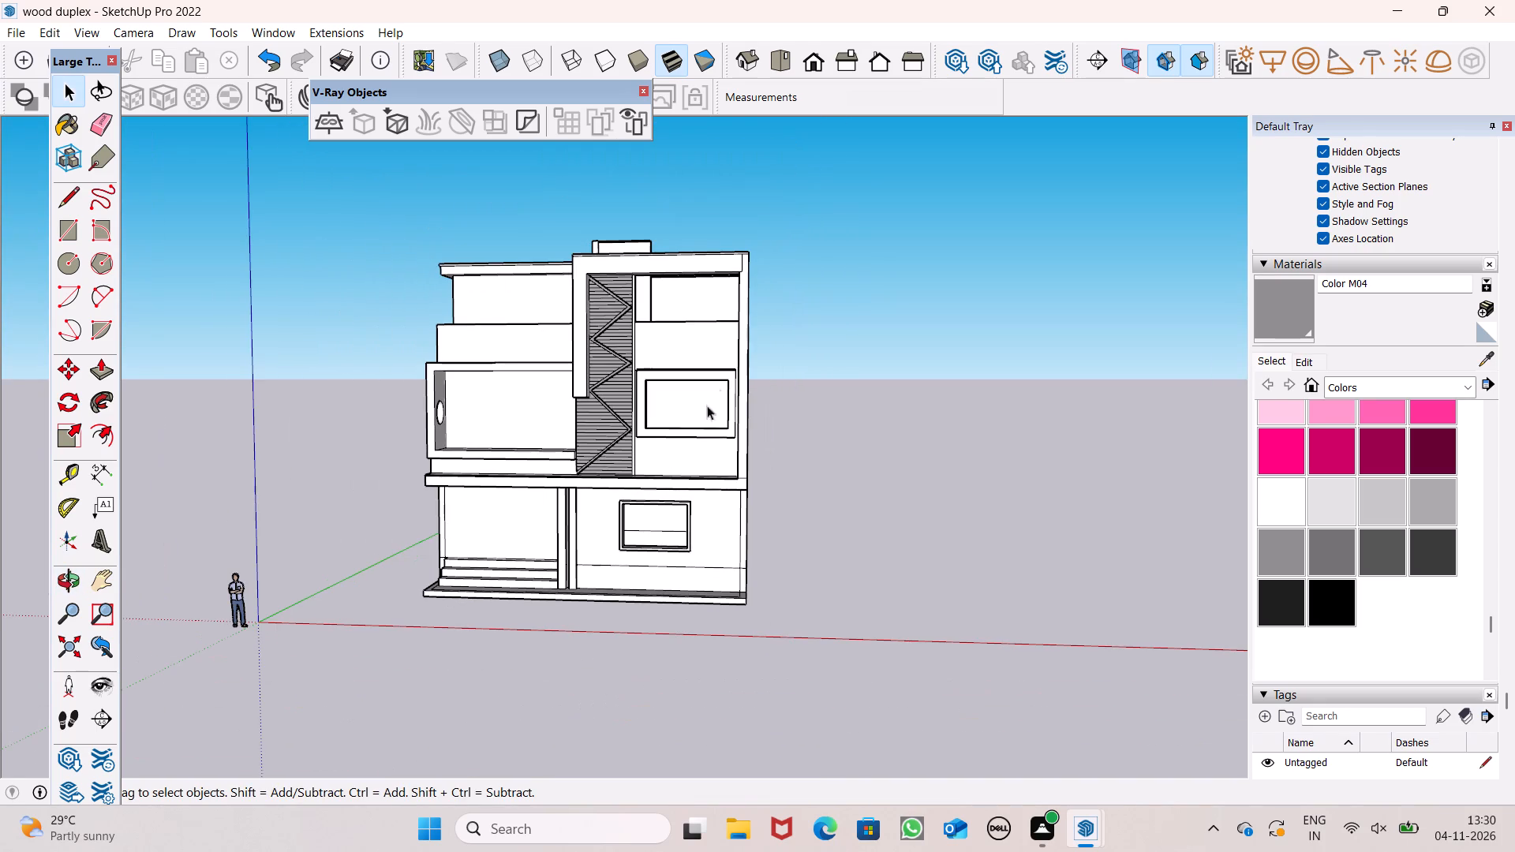
scroll(681, 403, "down", 3)
middle_click_drag(559, 467, 584, 429)
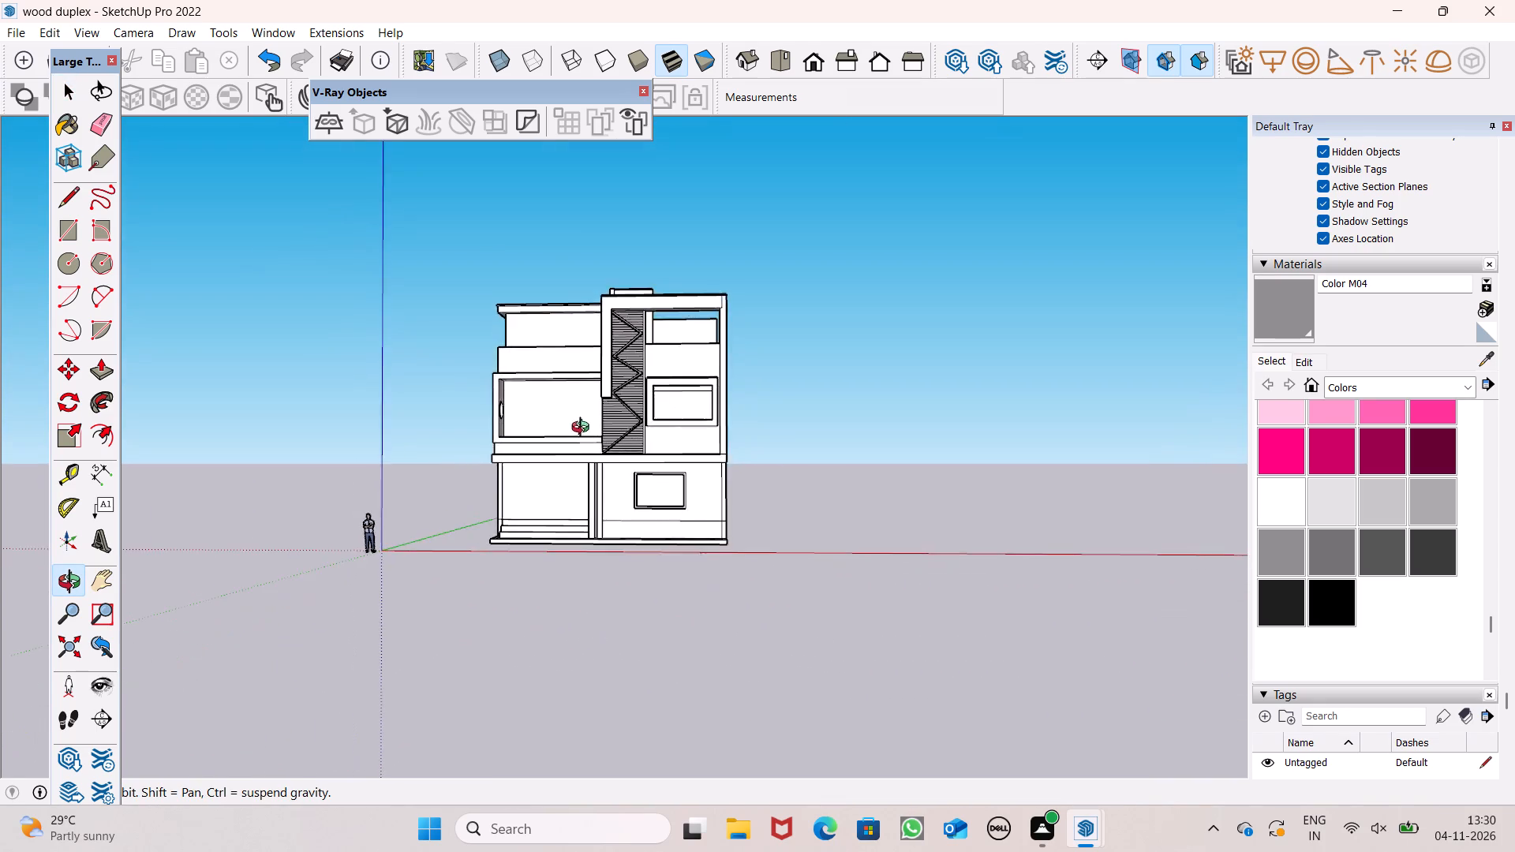
middle_click_drag(584, 429, 342, 390)
scroll(406, 478, "up", 6)
middle_click_drag(557, 569, 813, 641)
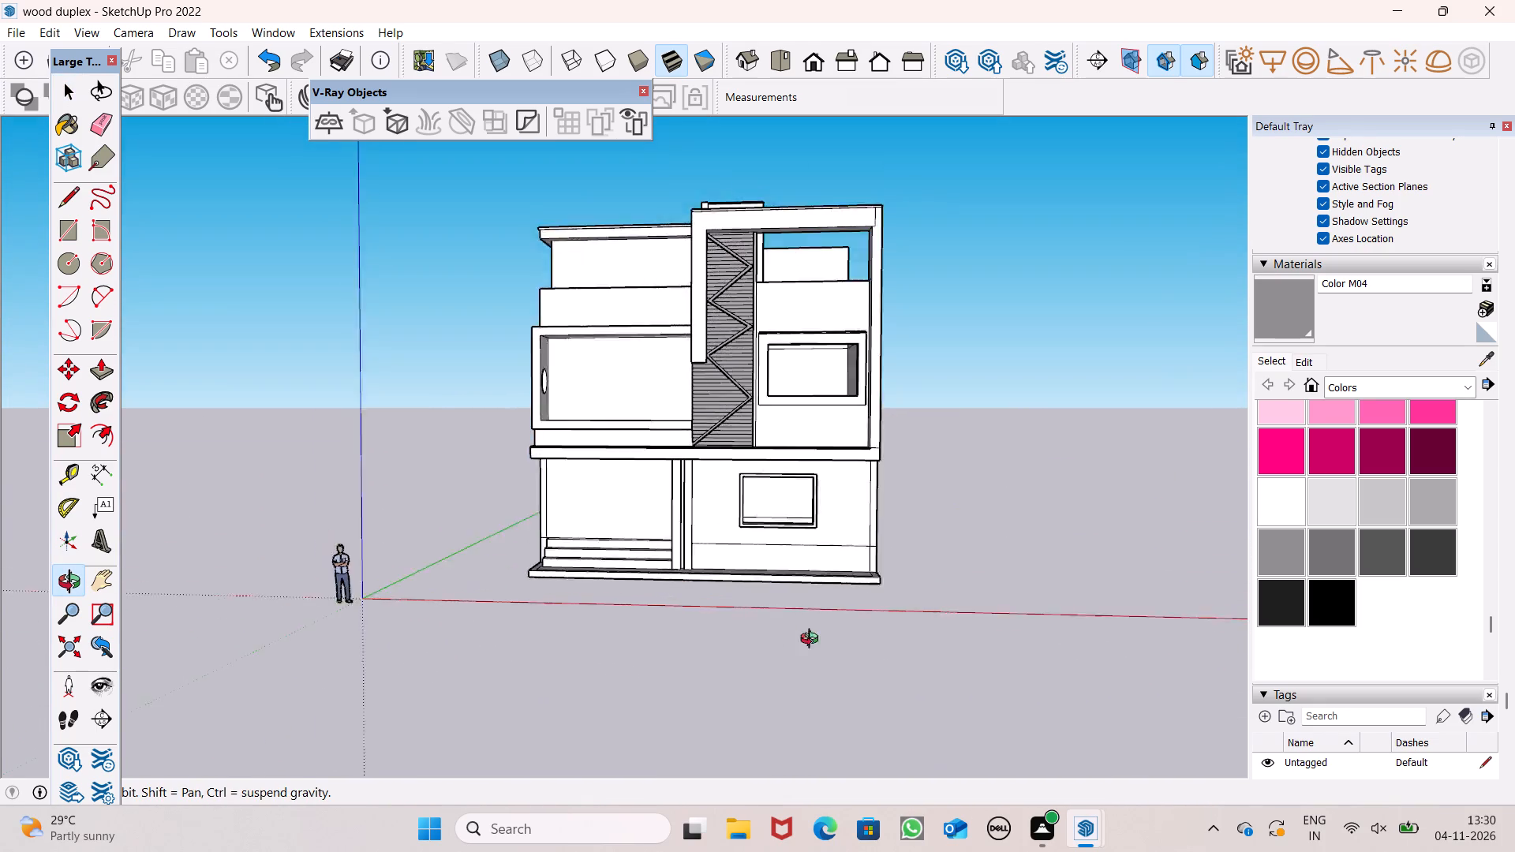
middle_click_drag(813, 641, 911, 658)
scroll(589, 480, "up", 5)
middle_click_drag(632, 508, 549, 431)
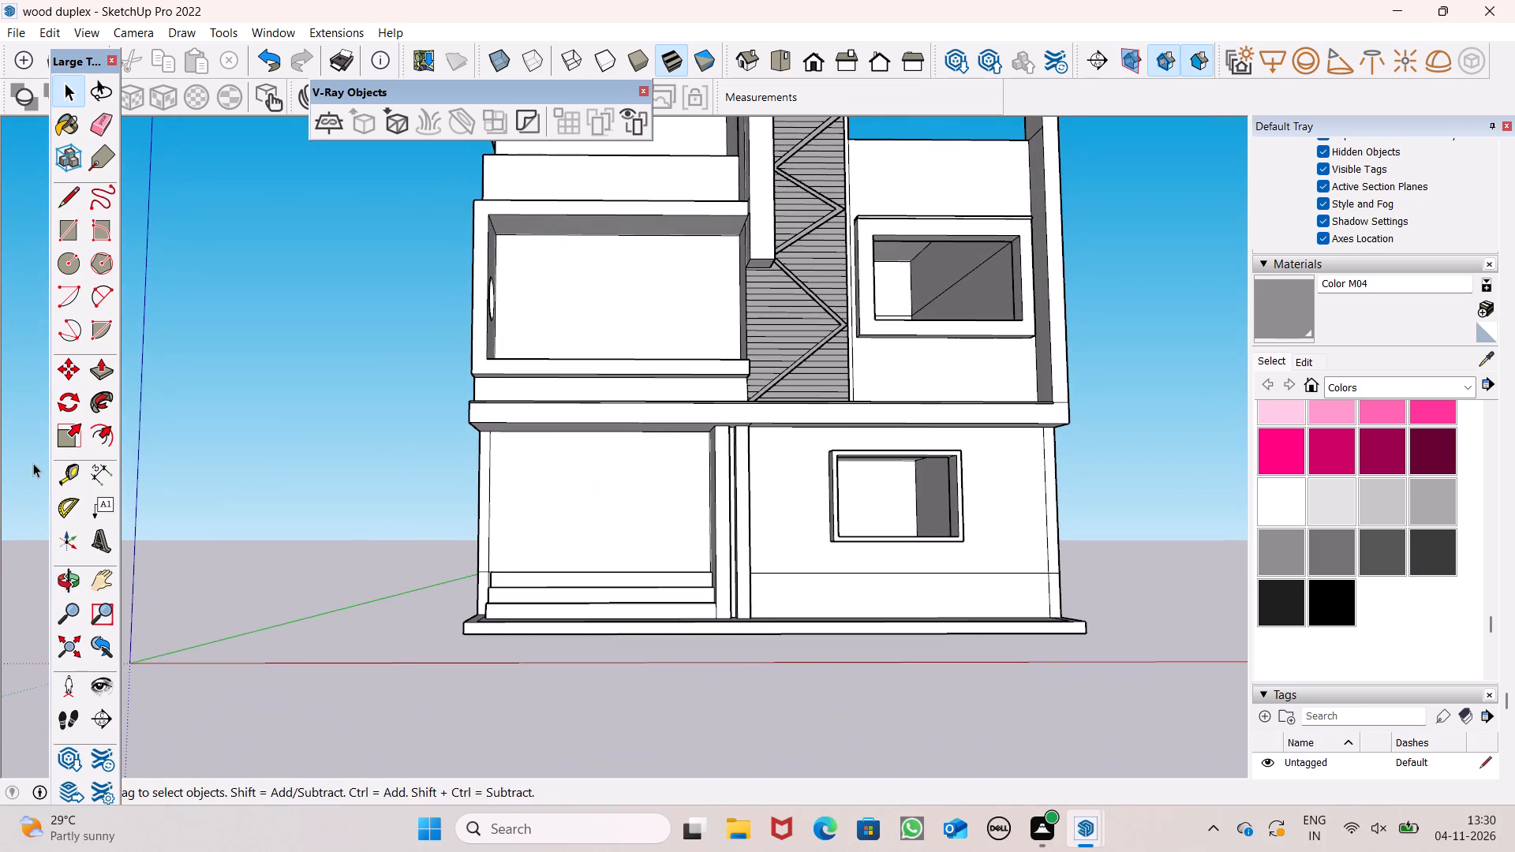
Draw a 4' by 7' door rectangle on the recessed ground-floor entrance wall, standing on the top of the steps.
left_click(74, 194)
left_click(53, 237)
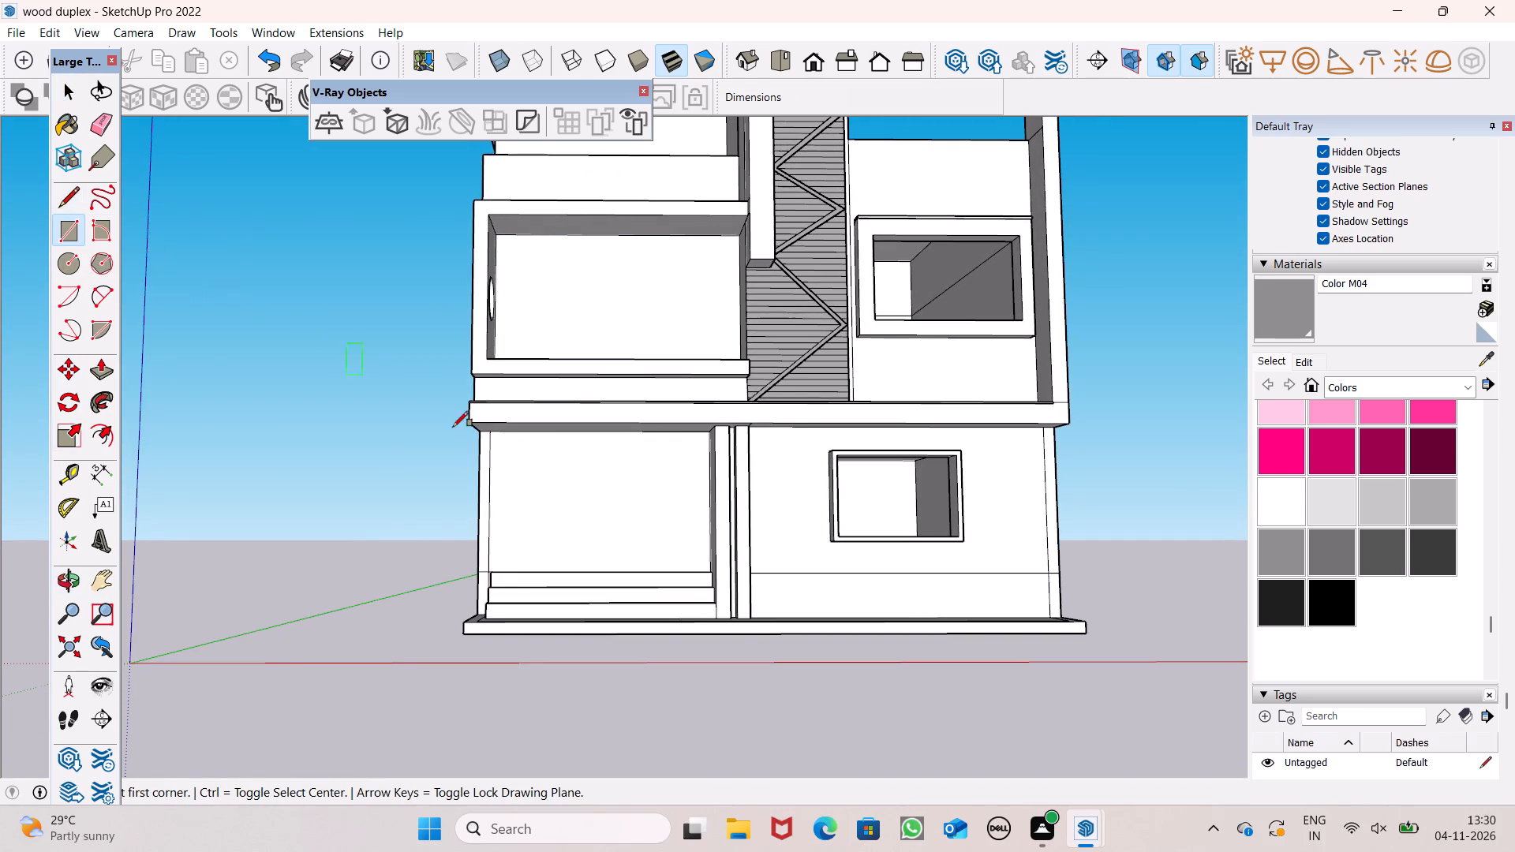
scroll(470, 439, "up", 6)
scroll(748, 525, "down", 5)
middle_click_drag(763, 567, 771, 611)
scroll(774, 612, "up", 6)
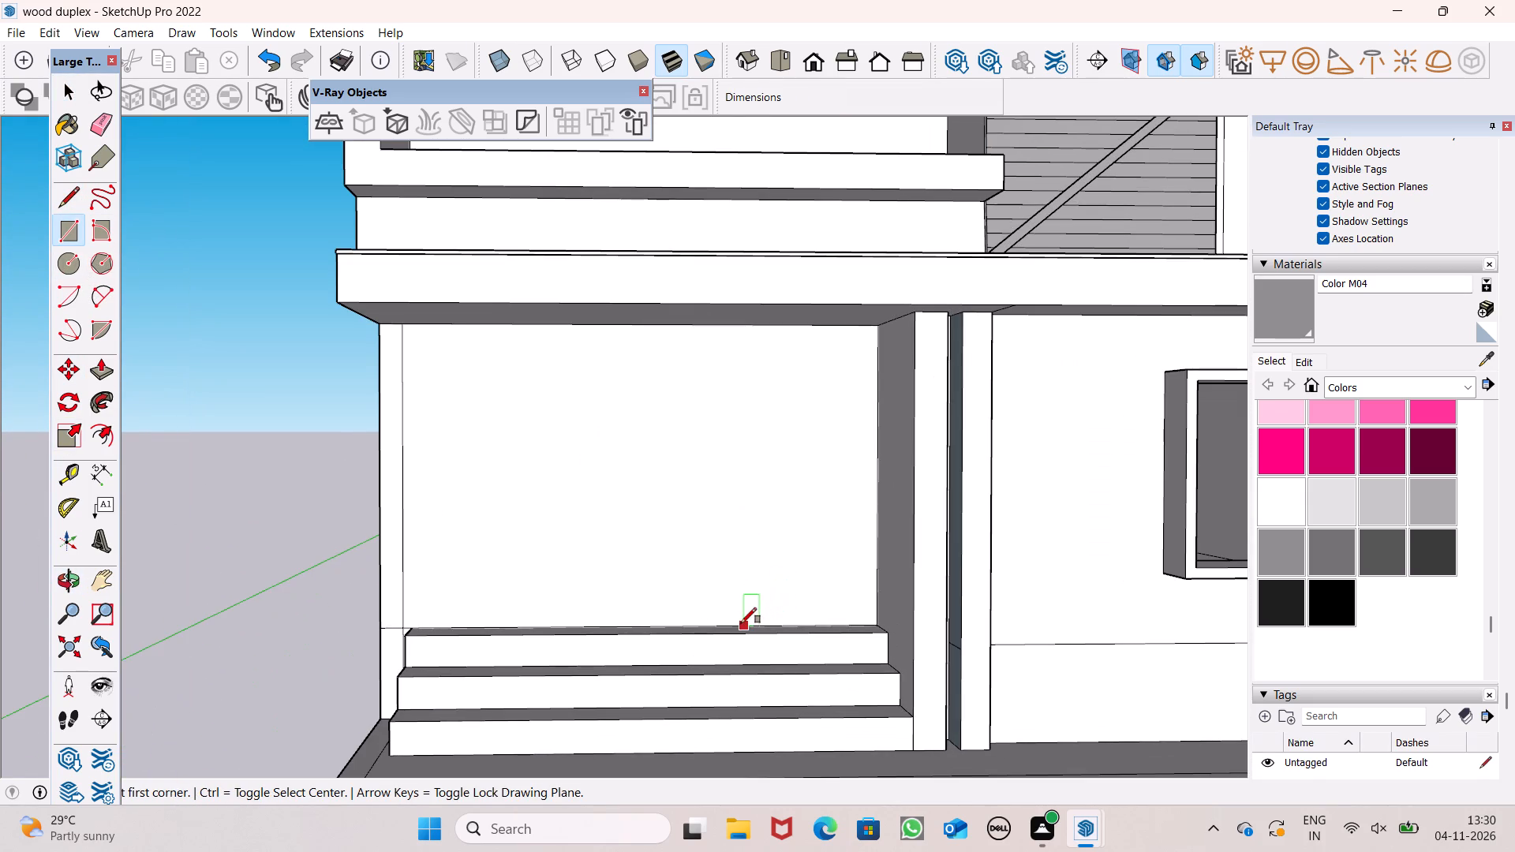
left_click(739, 623)
type("4',7]")
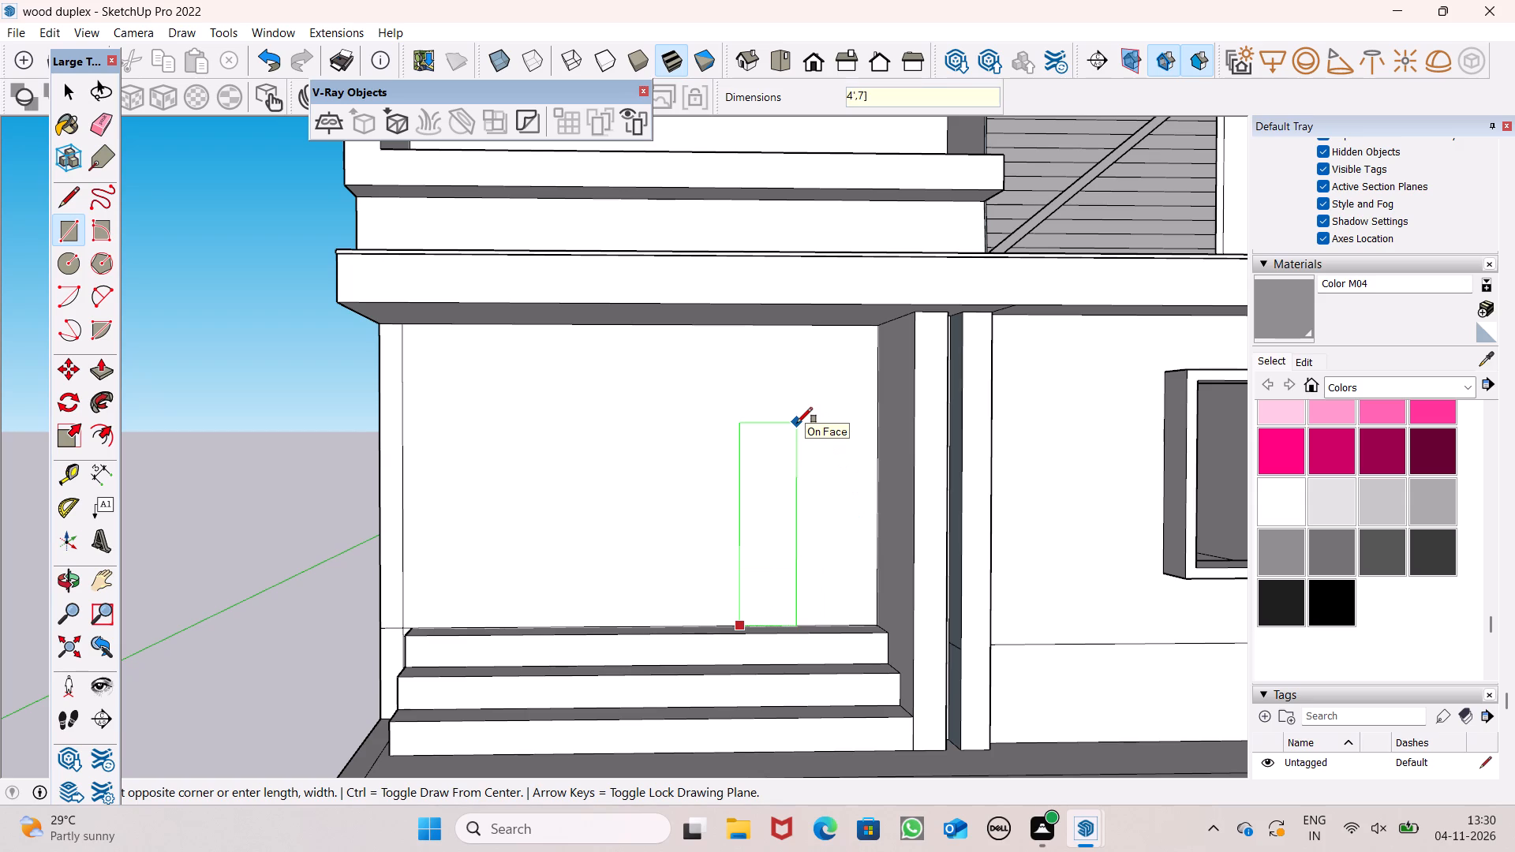
key("BackSpace")
key("apostrophe")
key("Return")
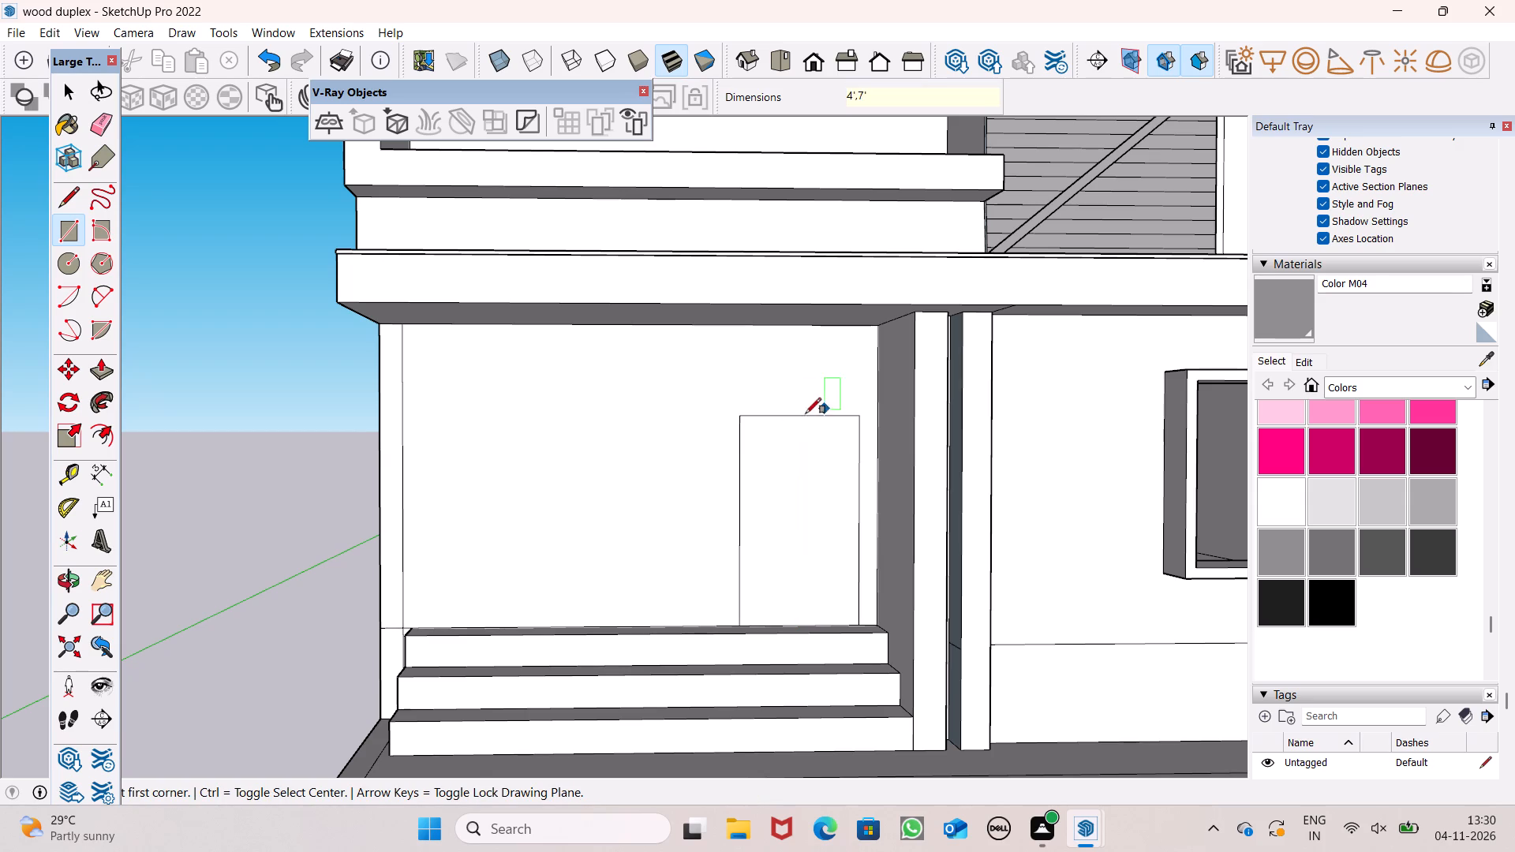
key("space")
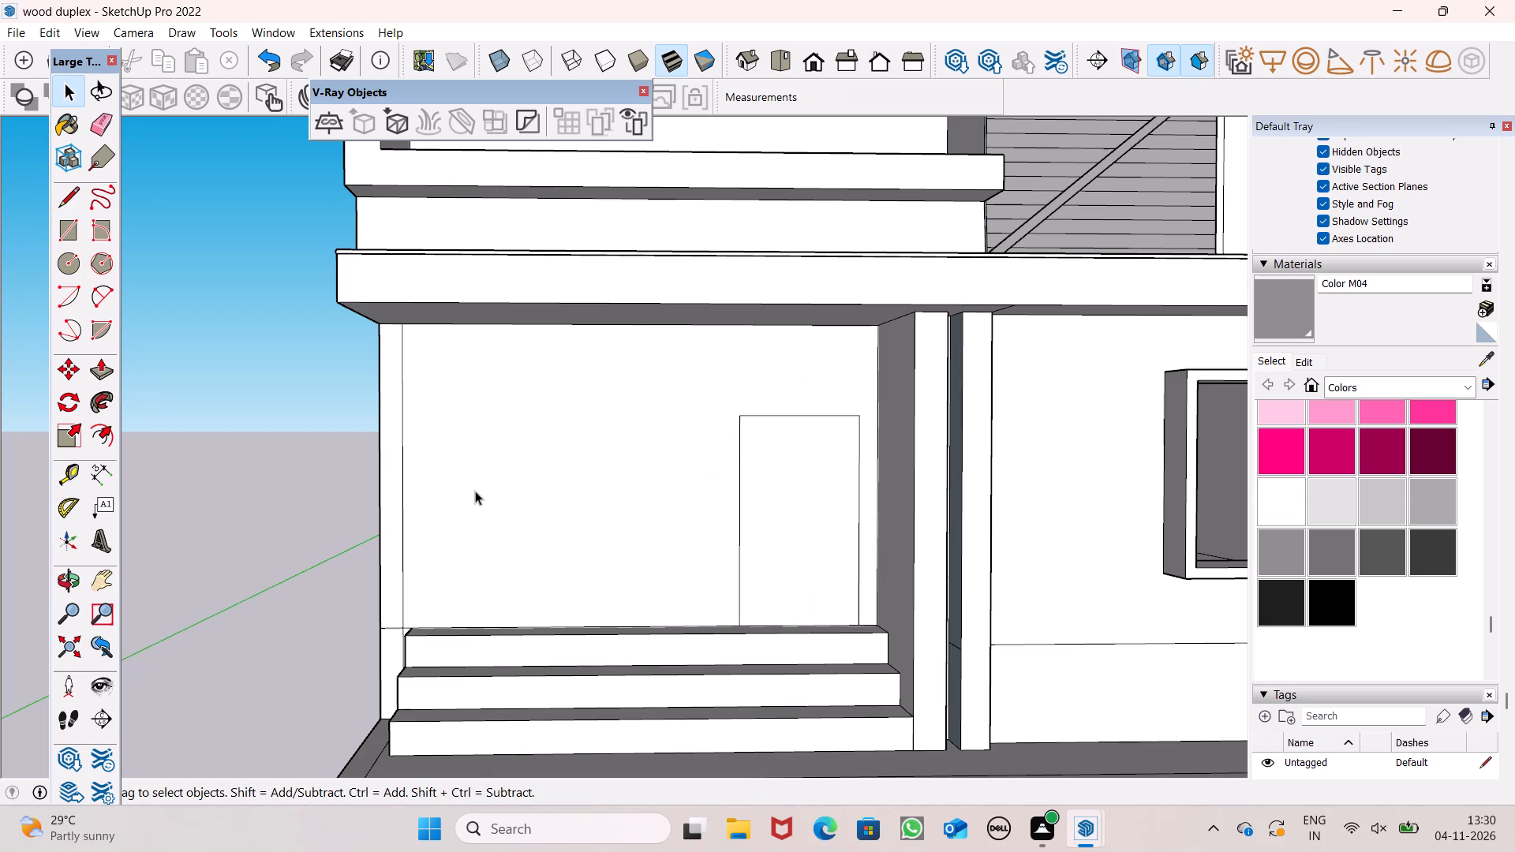
Move the entrance door rectangle about 11 3/4" along the wall, away from the entrance columns.
double_click(780, 592)
key("m")
key("Return")
left_click_drag(773, 616, 762, 618)
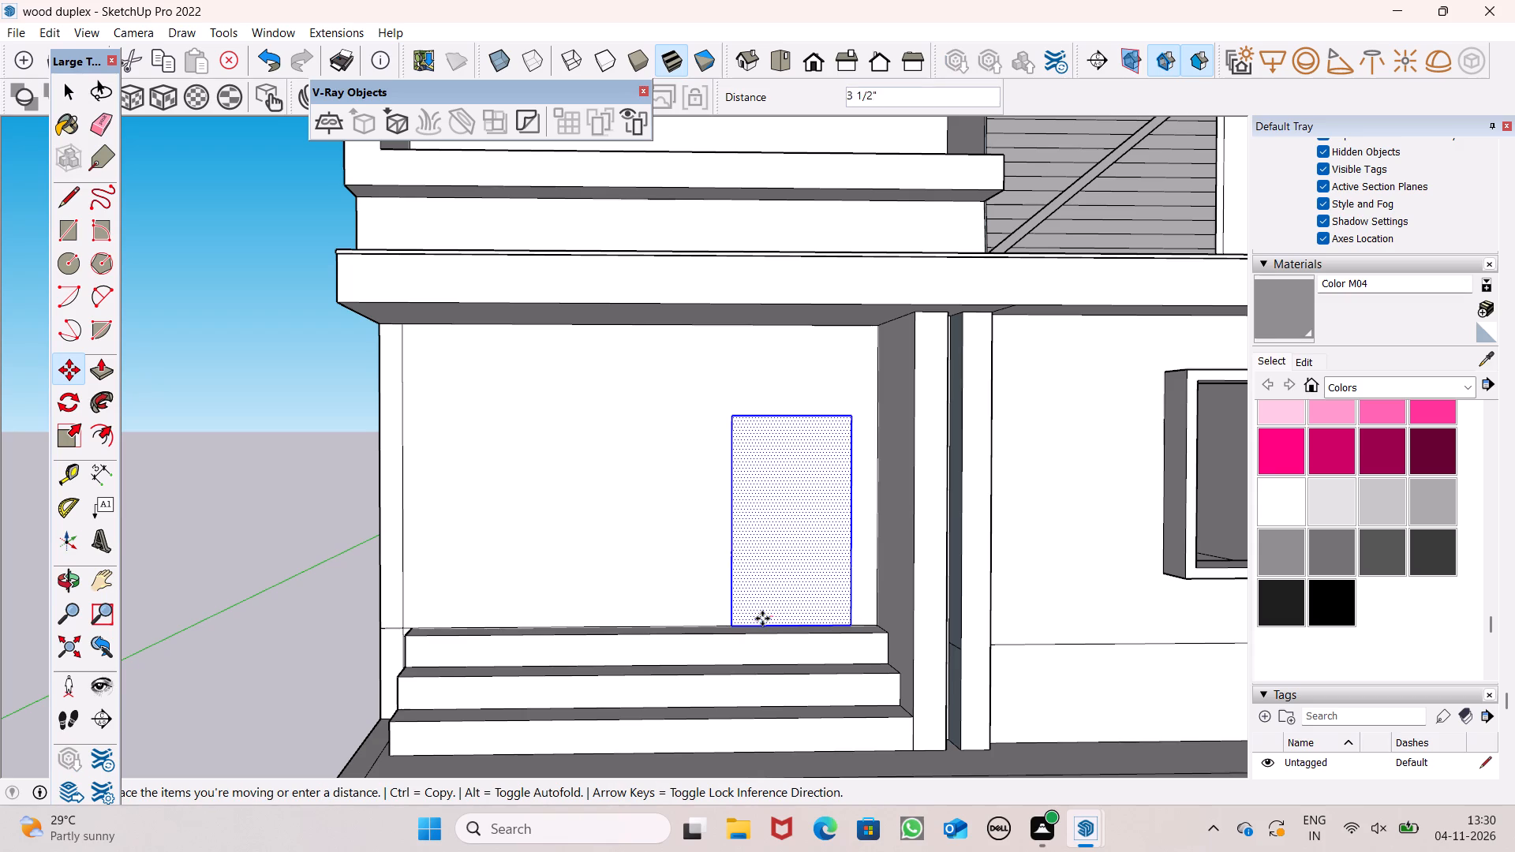
left_click_drag(762, 618, 744, 618)
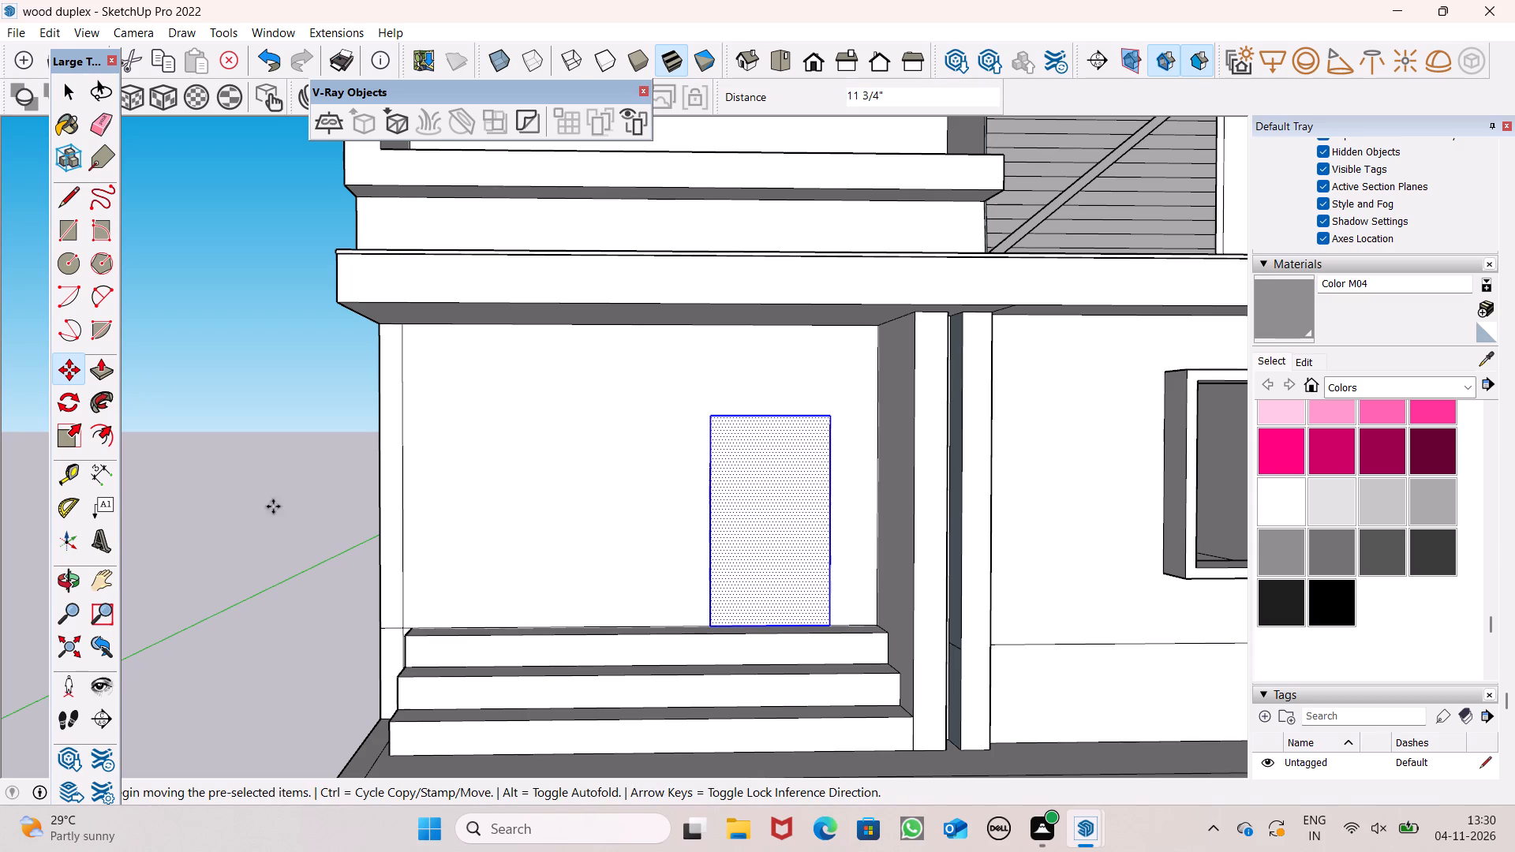
key("space")
left_click(223, 491)
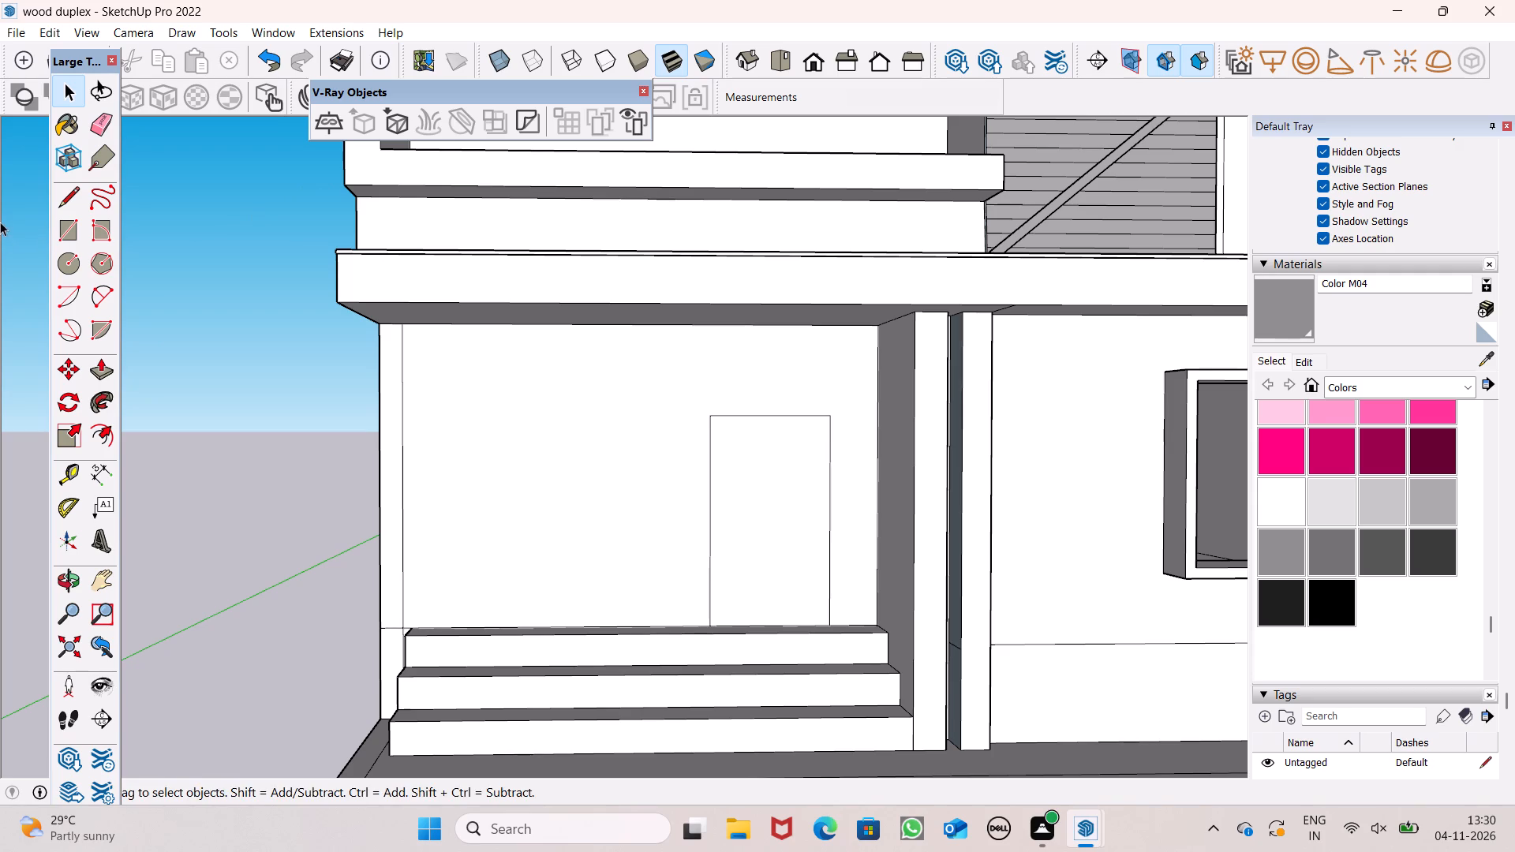
Draw a window rectangle about 5' 5" wide and 6' 4" high on the entrance wall beside the door outline.
left_click(64, 216)
middle_click_drag(491, 407, 490, 389)
left_click(521, 396)
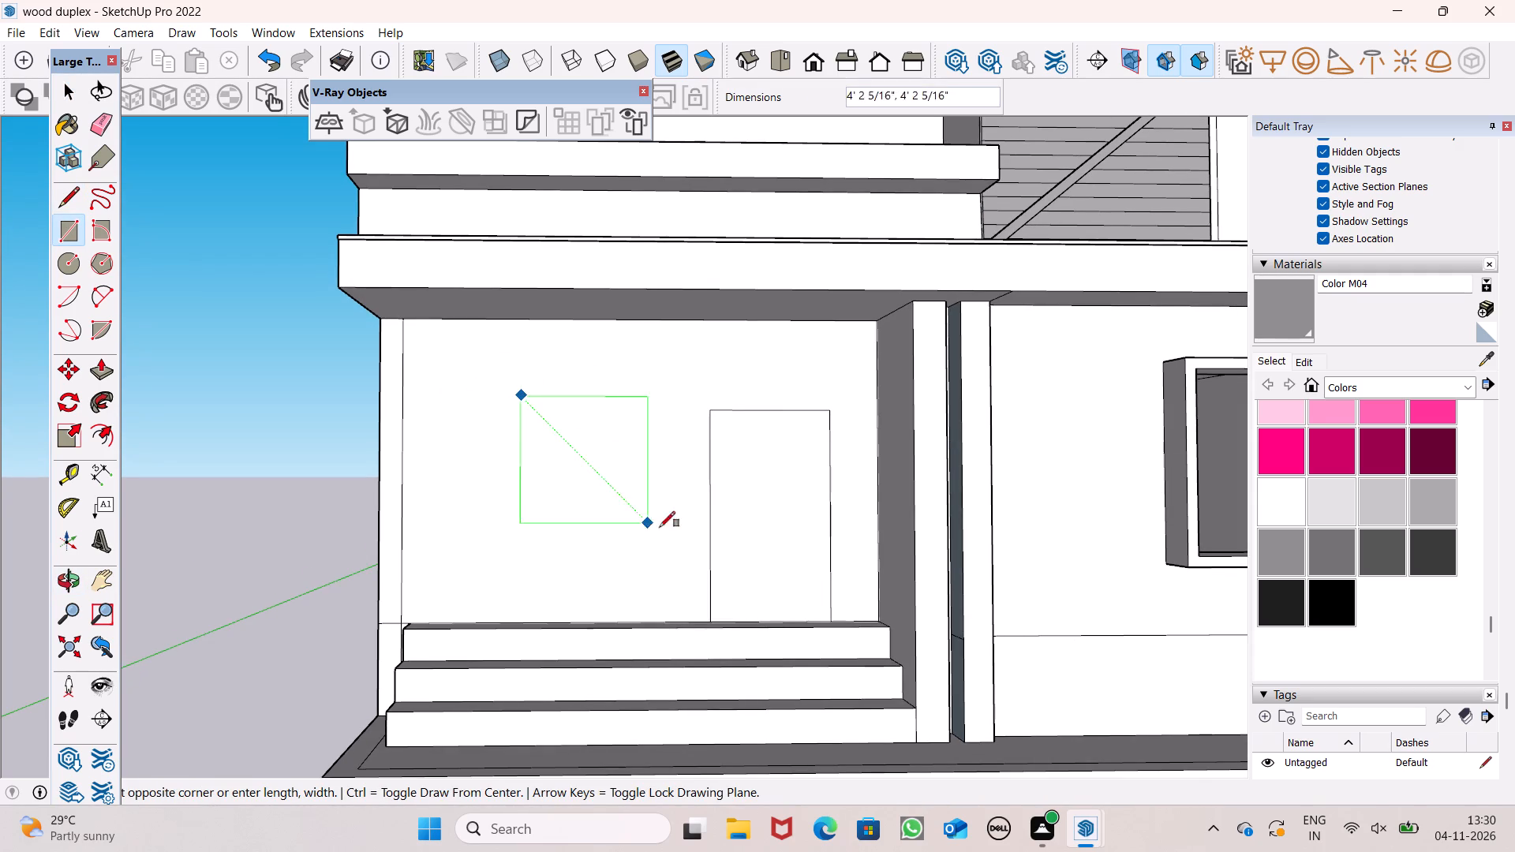
left_click(686, 589)
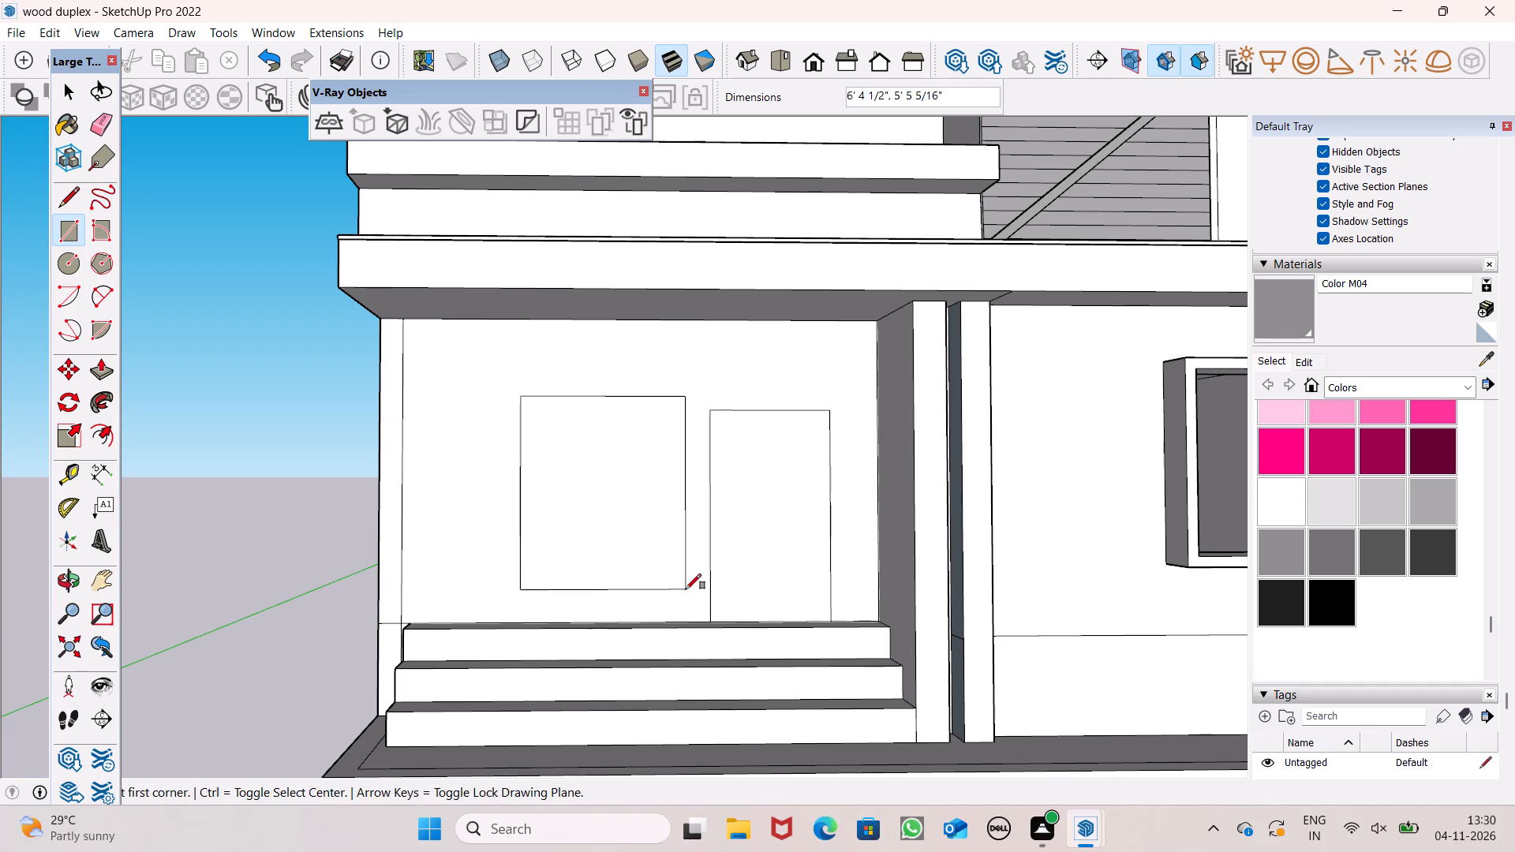
Move the window rectangle slightly upward and farther from the door outline on the entrance wall.
key("space")
double_click(604, 529)
key("m")
key("Return")
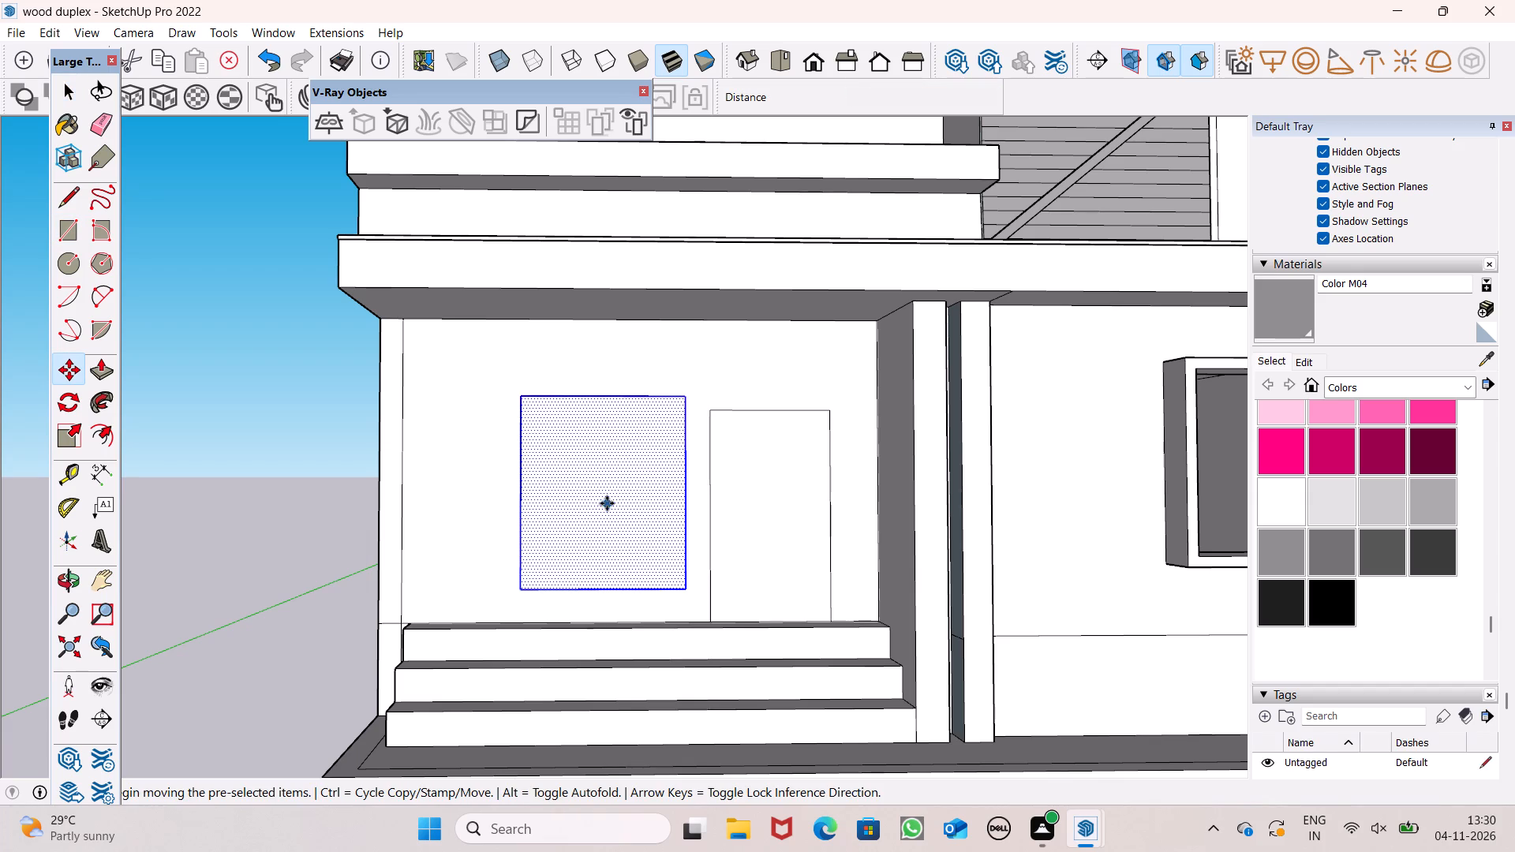
left_click_drag(607, 502, 599, 502)
left_click_drag(600, 493, 574, 479)
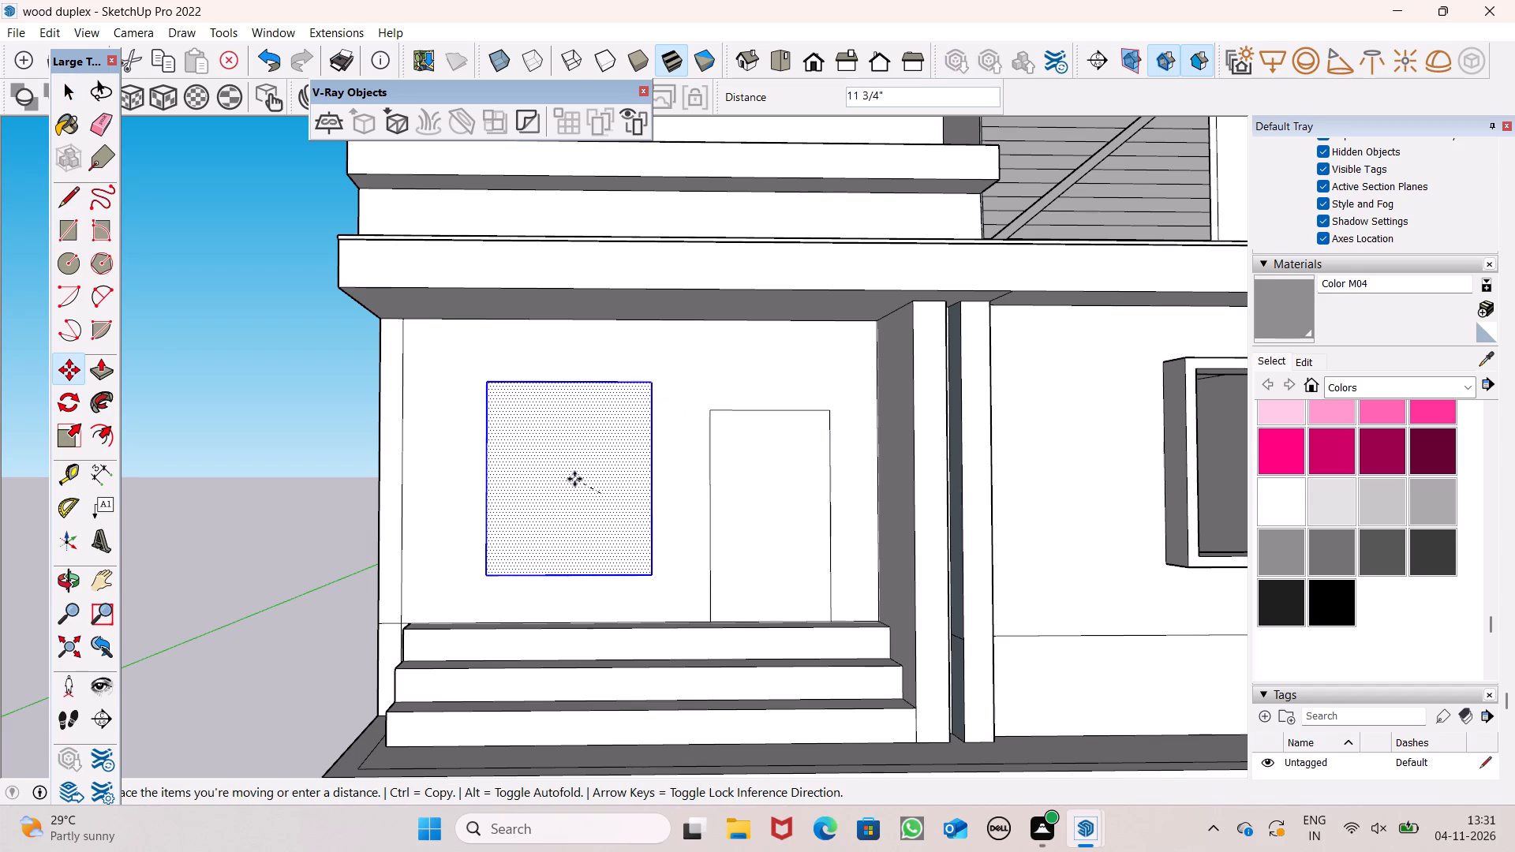
left_click_drag(574, 479, 574, 476)
scroll(553, 443, "down", 4)
key("space")
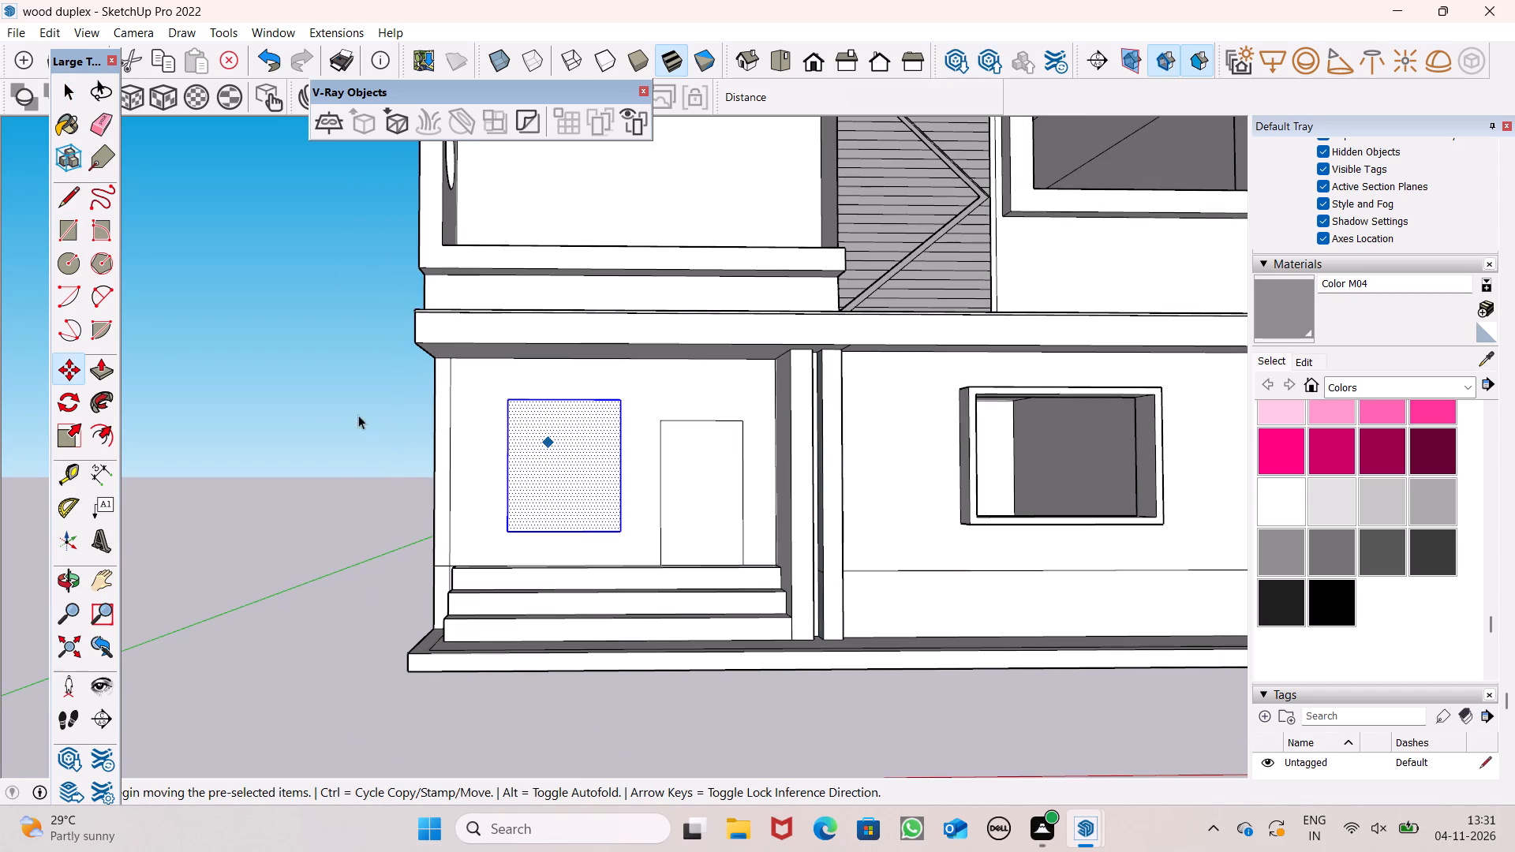
left_click(305, 405)
Draw a 4' by 7' door rectangle on the back wall of the first-floor balcony box, starting at its floor.
scroll(398, 408, "down", 3)
scroll(475, 439, "down", 1)
scroll(562, 473, "up", 1)
scroll(566, 450, "down", 3)
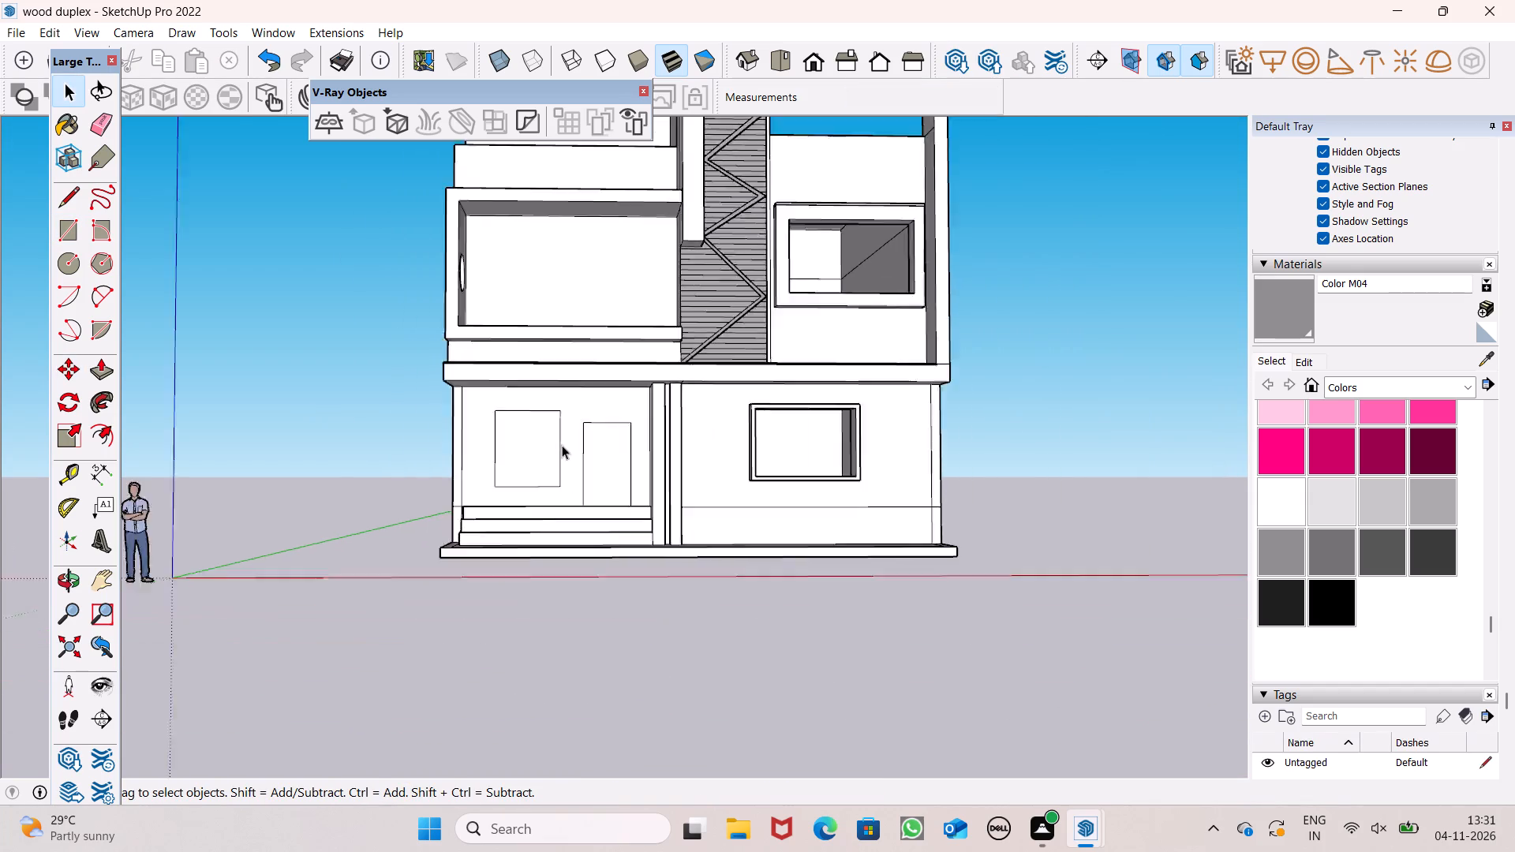
scroll(549, 409, "down", 5)
middle_click_drag(683, 409, 690, 474)
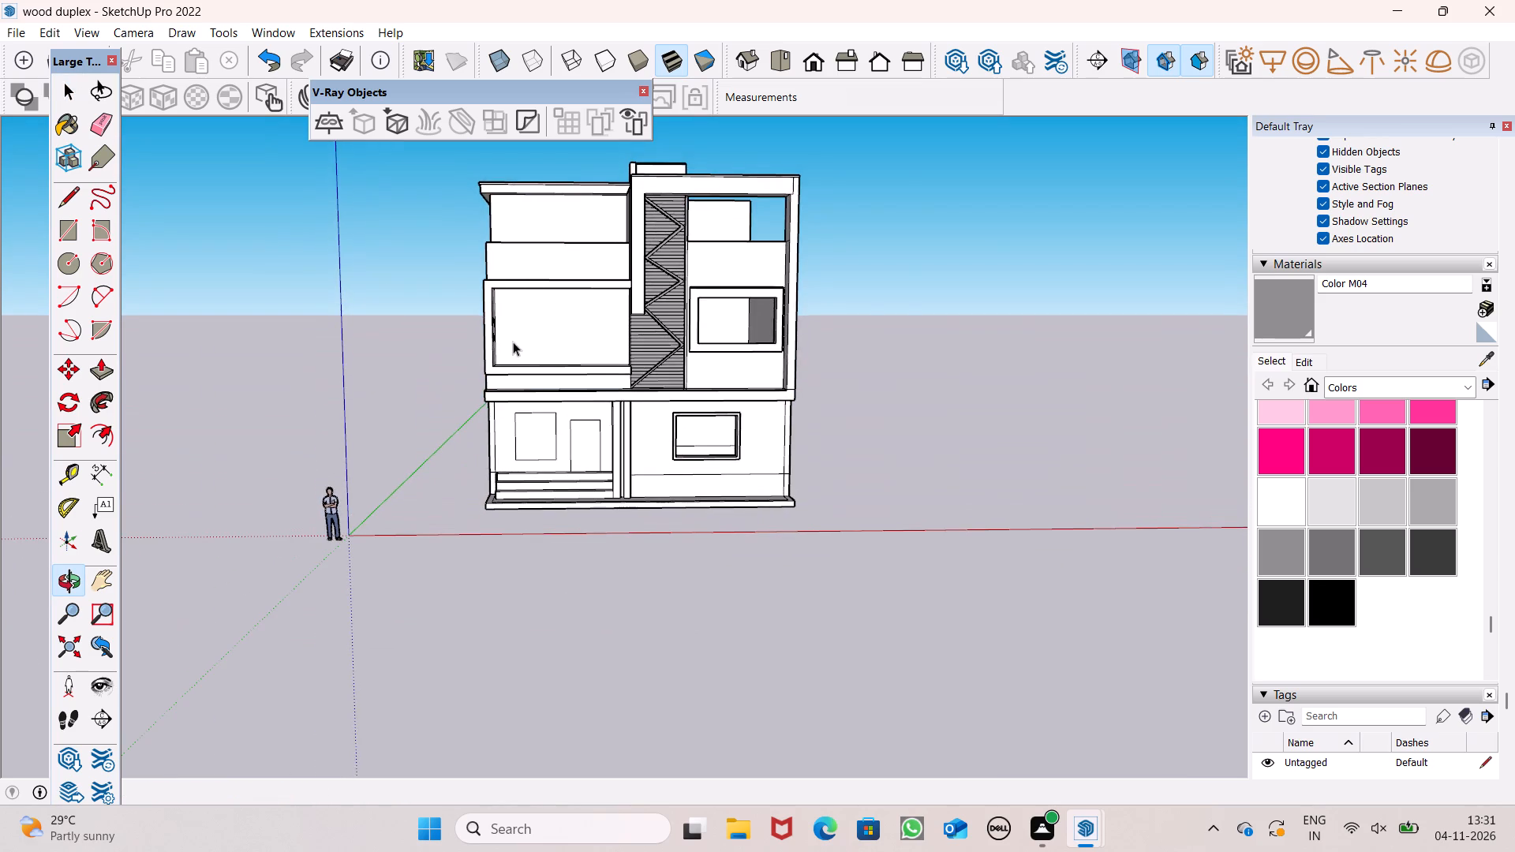
scroll(531, 252, "up", 11)
scroll(548, 259, "down", 5)
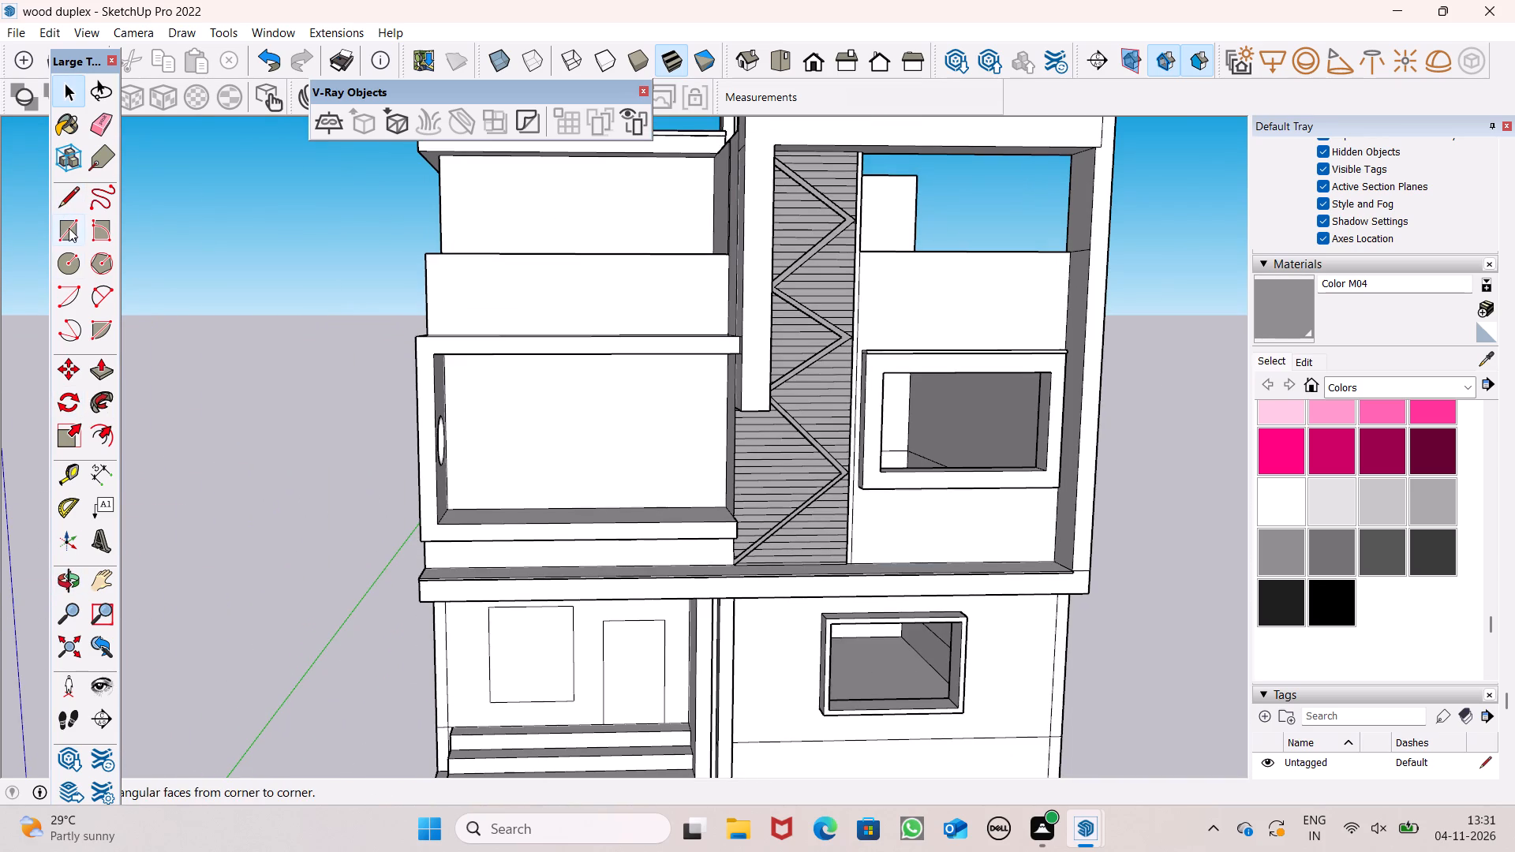
left_click(69, 228)
left_click(618, 504)
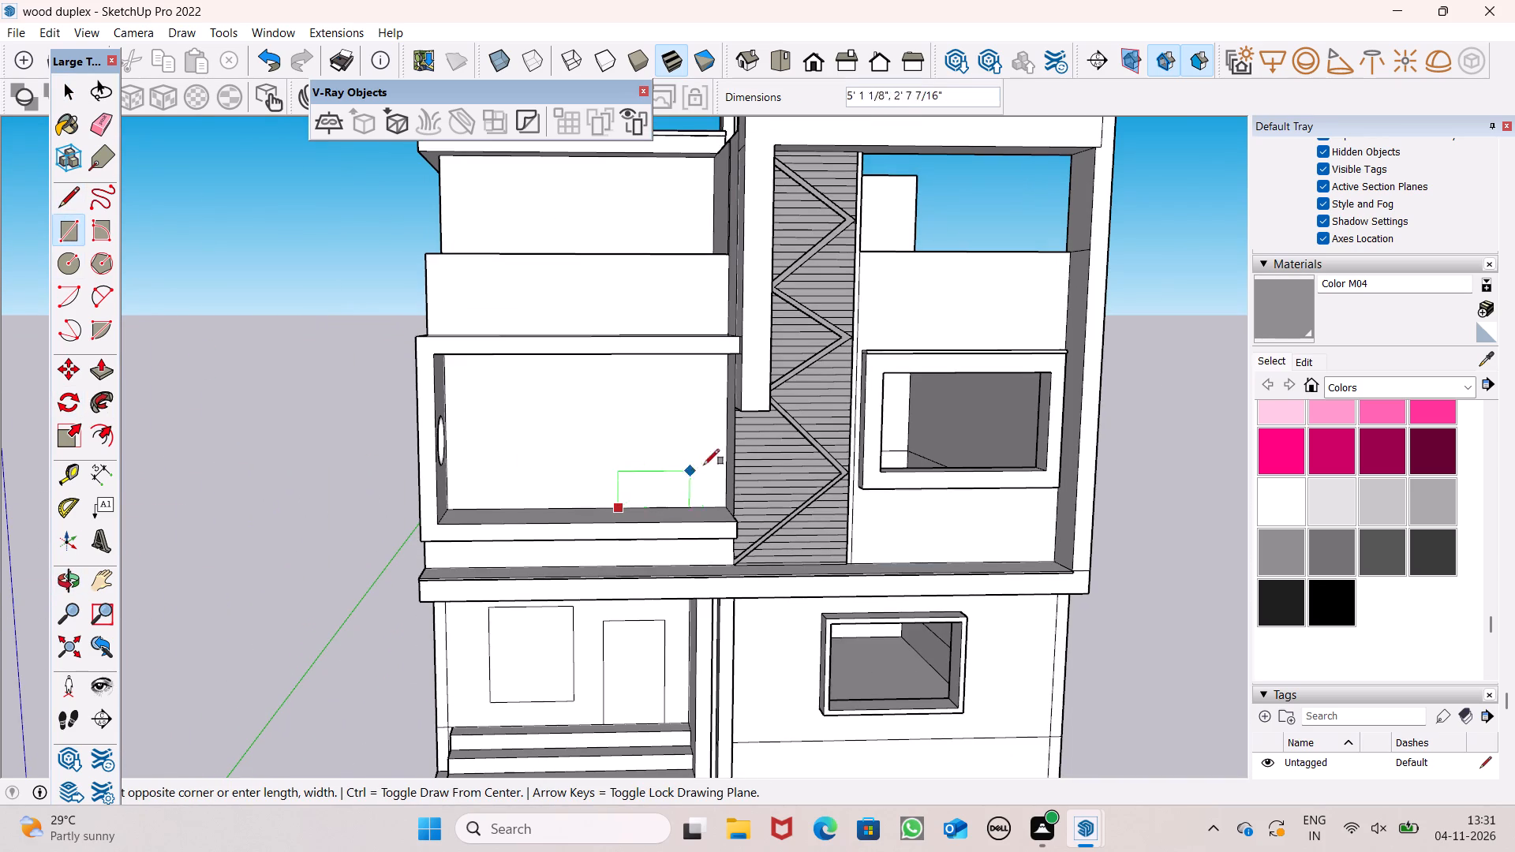
type("4',7'")
key("Return")
key("space")
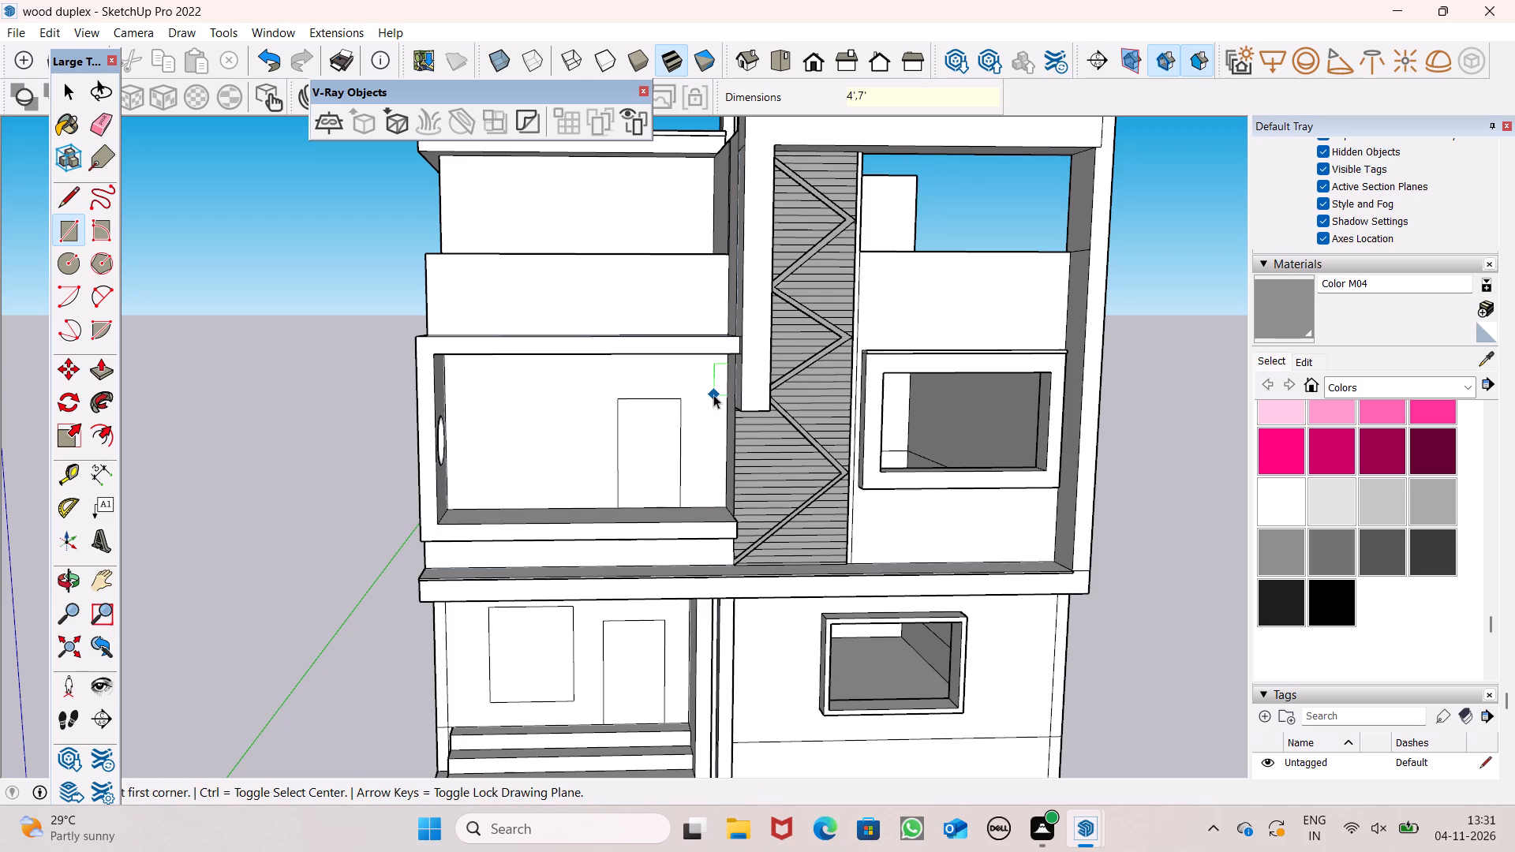
Push/Pull the front frame face of the balcony box outward by 11".
scroll(666, 417, "down", 1)
middle_click_drag(579, 446, 578, 404)
scroll(578, 400, "down", 2)
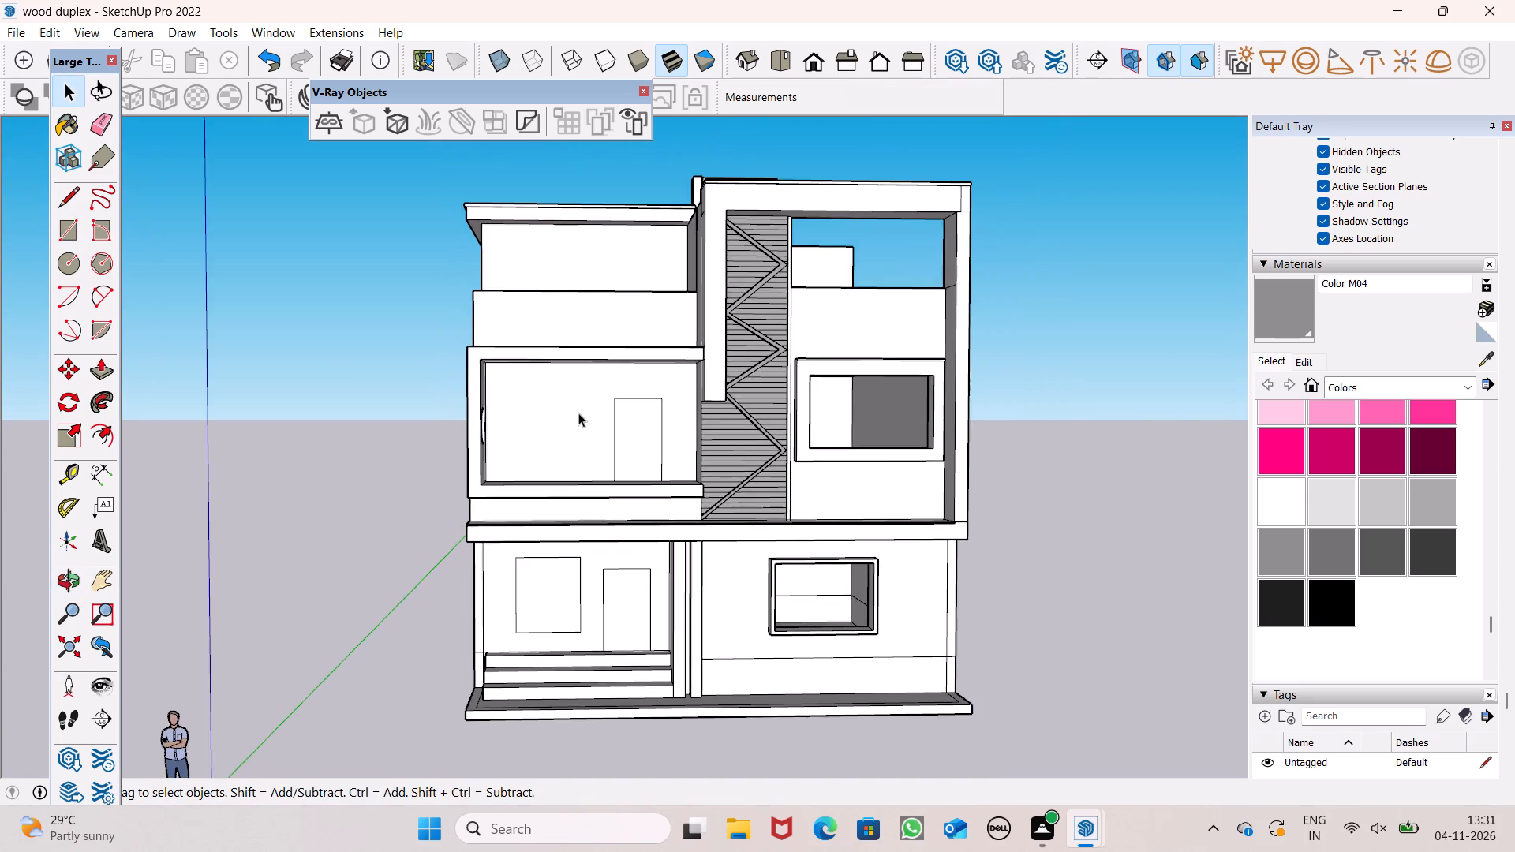
middle_click_drag(578, 414, 564, 566)
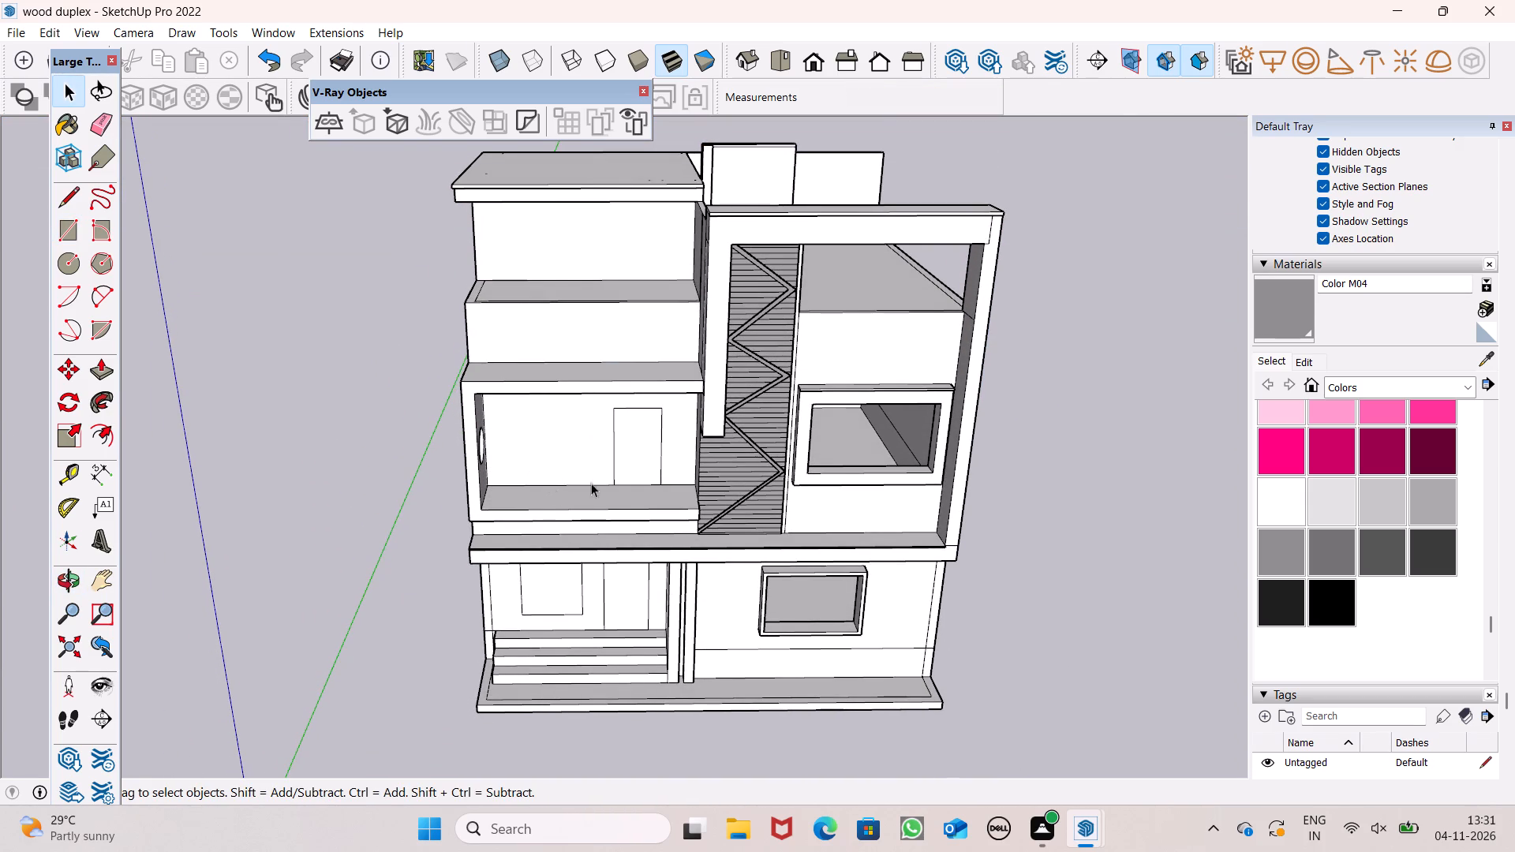
middle_click_drag(758, 506, 395, 494)
scroll(620, 340, "down", 2)
middle_click_drag(574, 374, 585, 394)
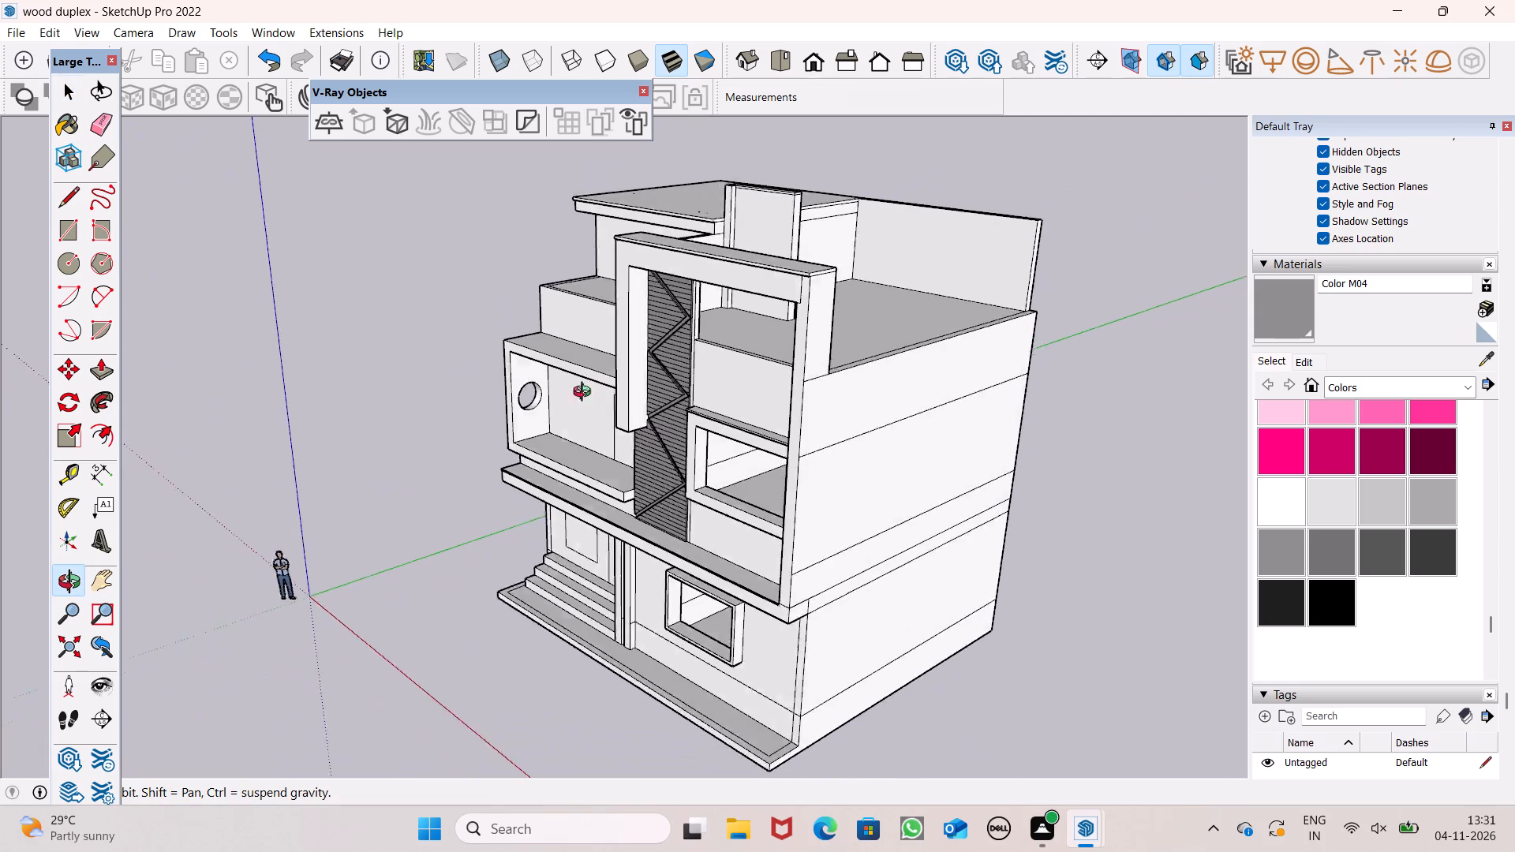
middle_click_drag(585, 394, 1179, 439)
scroll(656, 315, "down", 1)
middle_click_drag(546, 328, 559, 401)
left_click(96, 364)
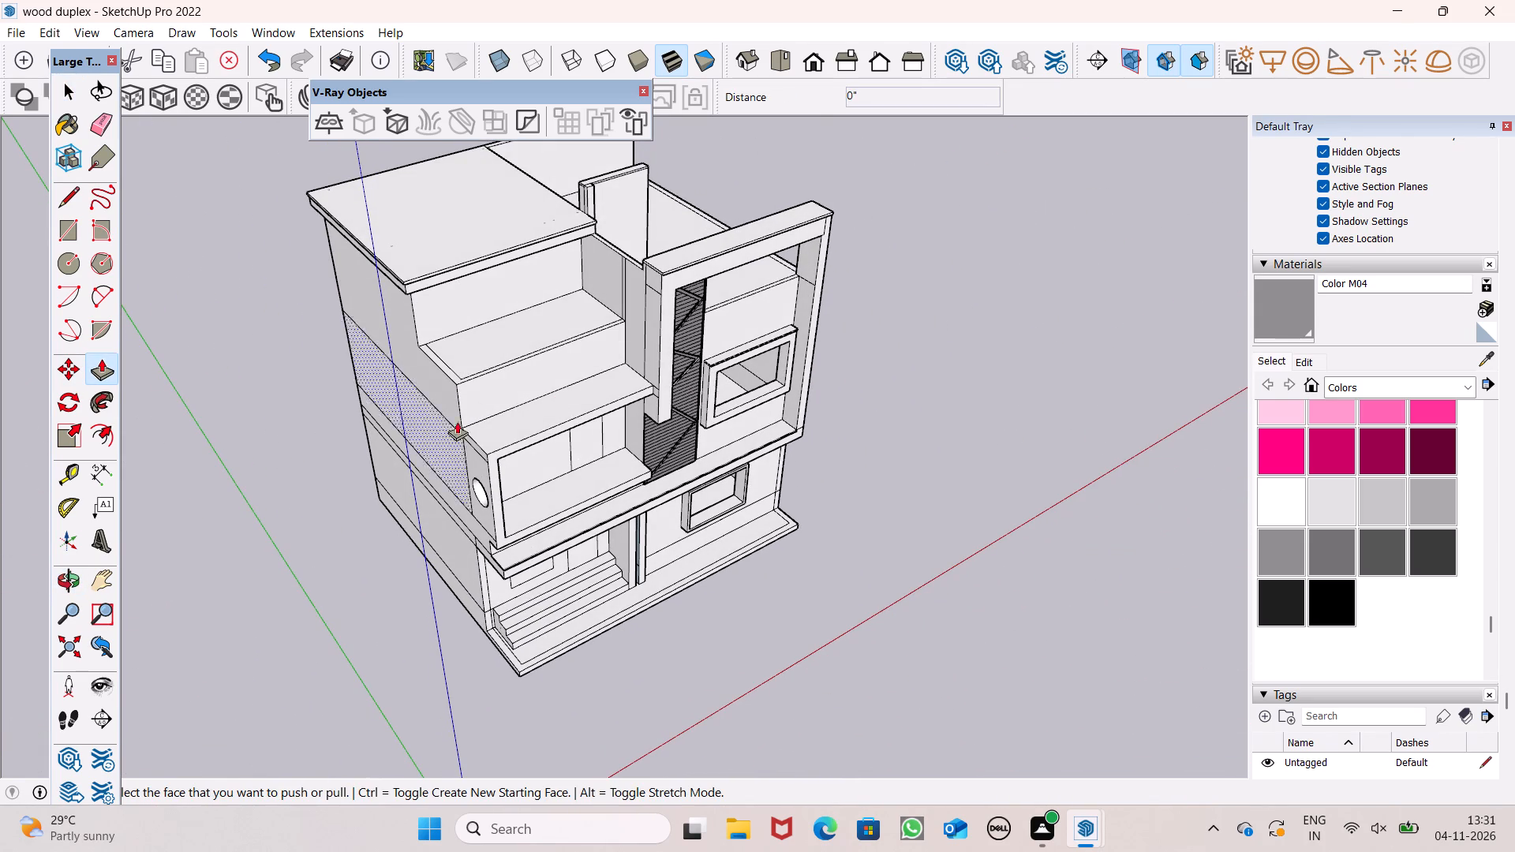
scroll(704, 435, "up", 4)
left_click_drag(615, 364, 627, 364)
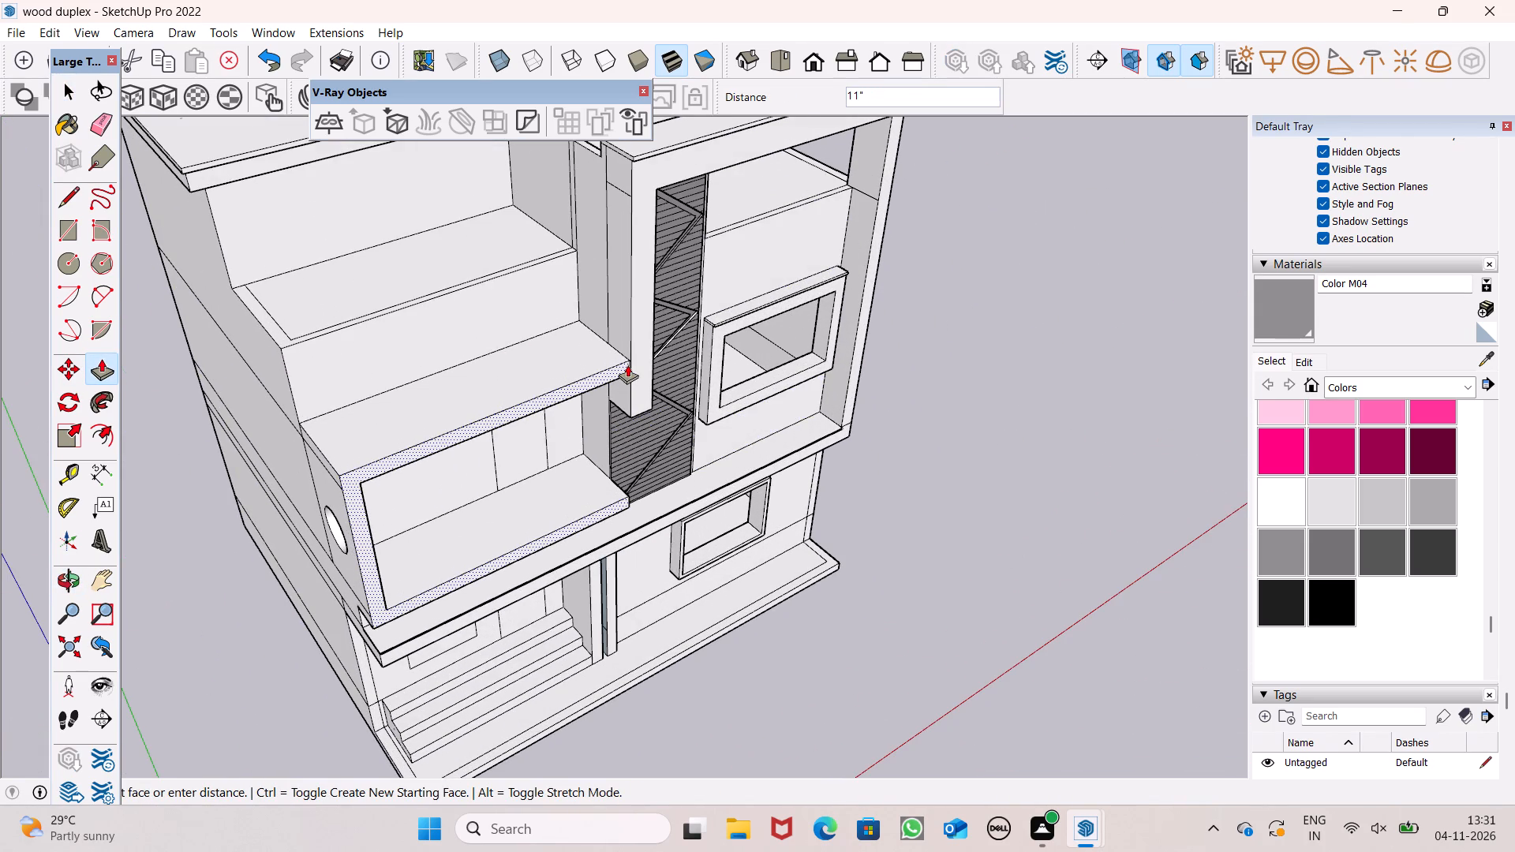
left_click_drag(627, 364, 630, 364)
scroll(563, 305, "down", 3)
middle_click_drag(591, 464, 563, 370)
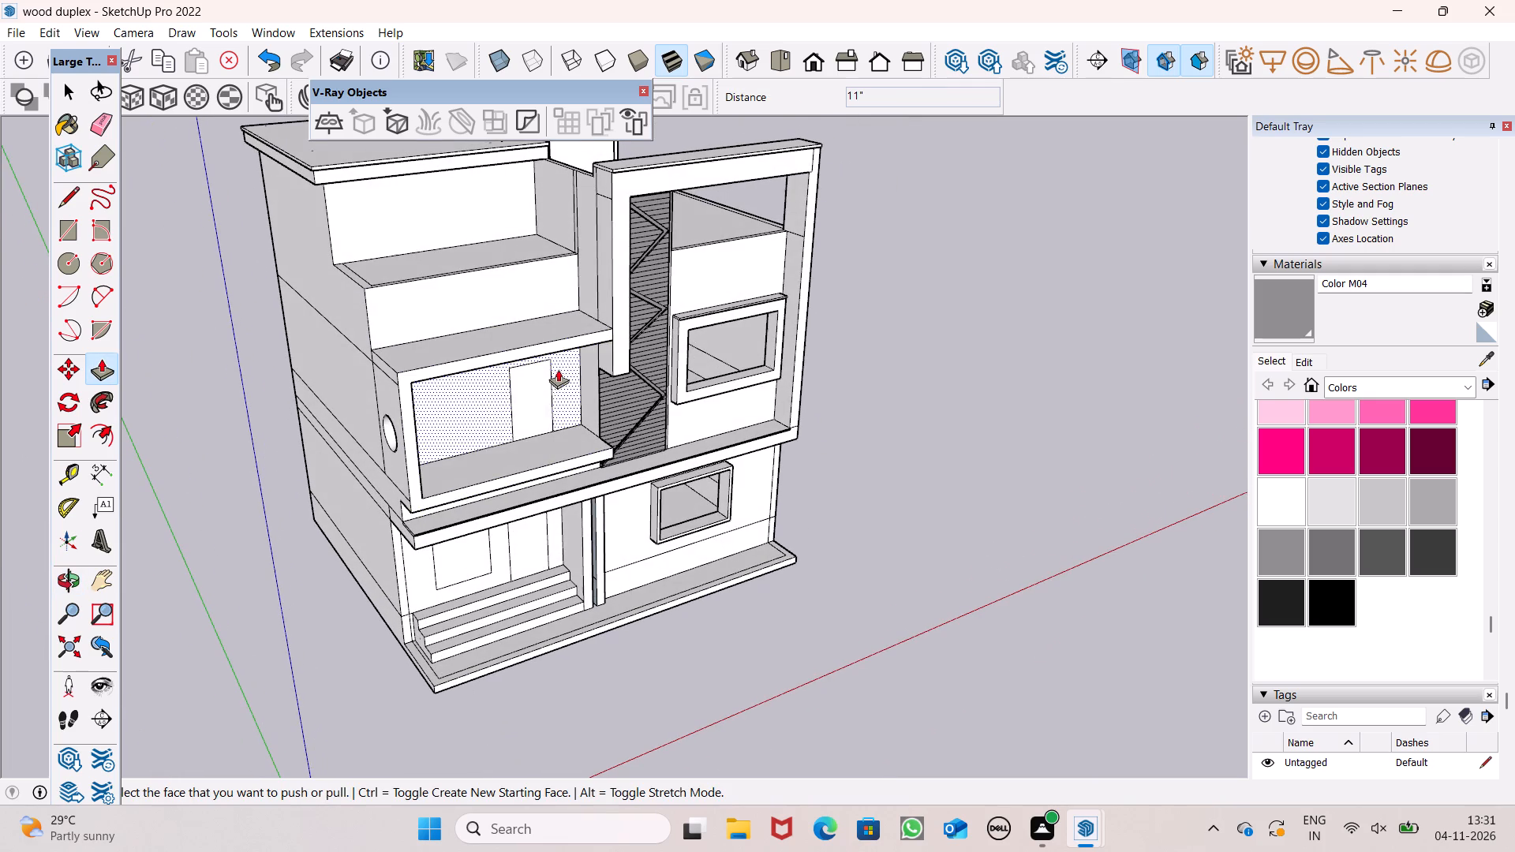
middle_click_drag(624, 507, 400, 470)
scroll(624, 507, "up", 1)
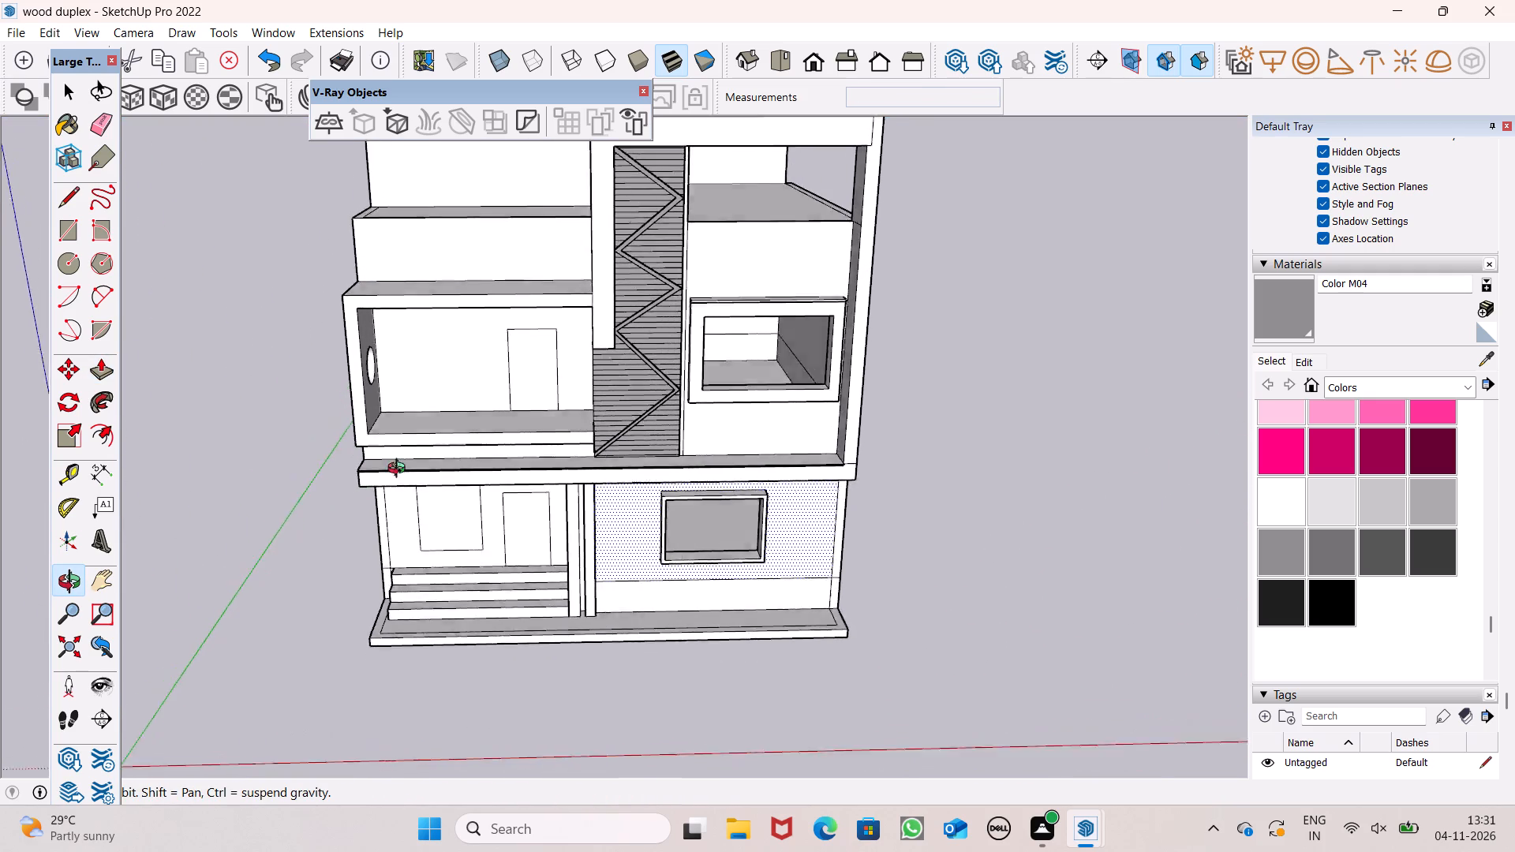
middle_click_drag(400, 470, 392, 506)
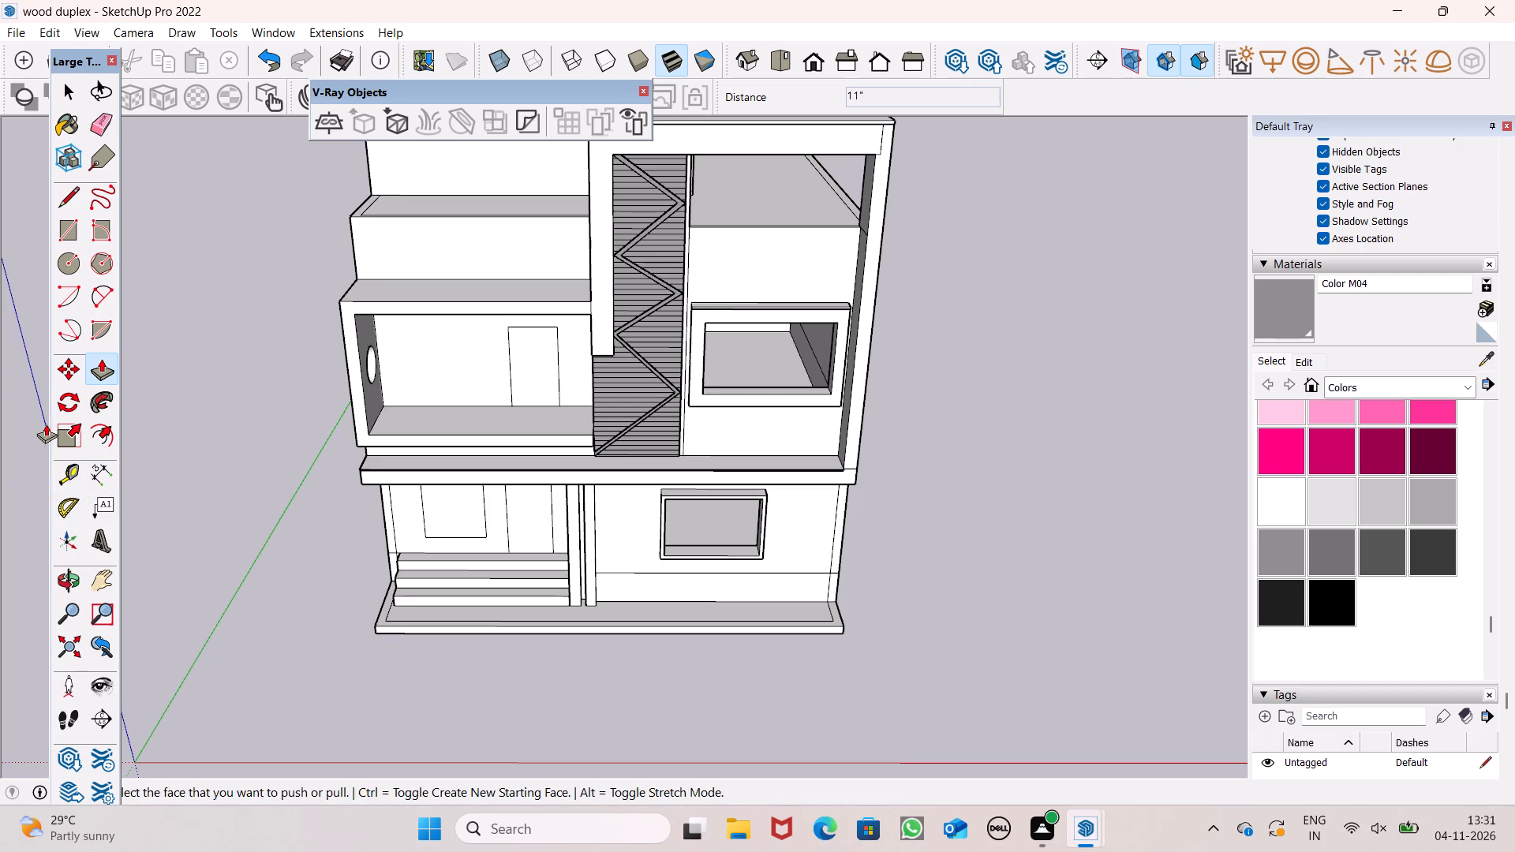
Place a guide line on the balcony box floor, parallel to its front edge and about 2' 4" inward.
left_click(69, 475)
scroll(286, 417, "down", 3)
middle_click_drag(416, 469, 419, 544)
scroll(327, 470, "up", 3)
scroll(428, 417, "down", 2)
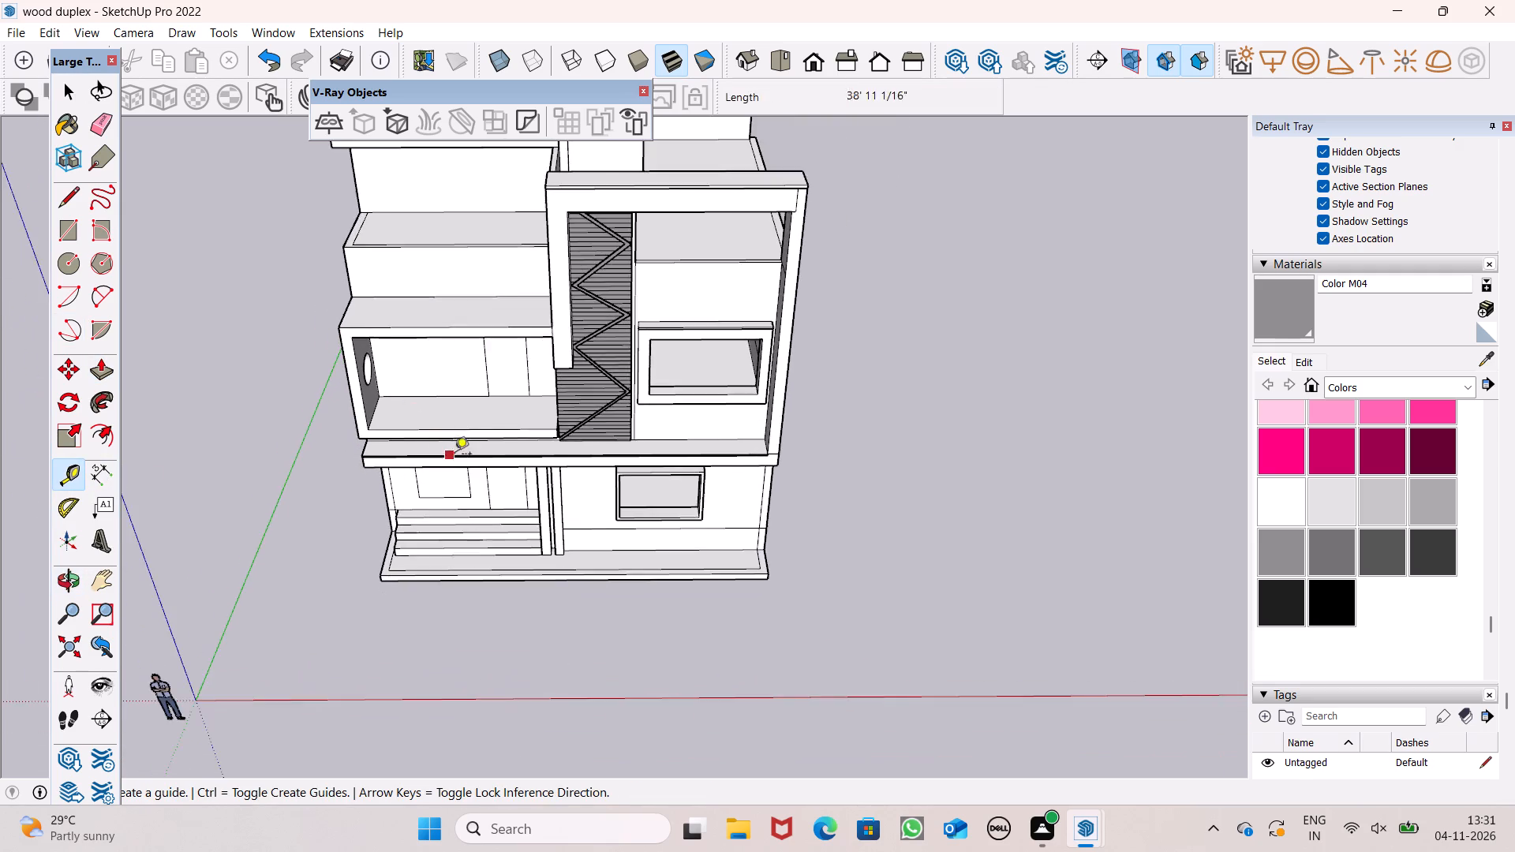
middle_click_drag(458, 488, 454, 566)
scroll(405, 383, "up", 8)
scroll(440, 469, "up", 5)
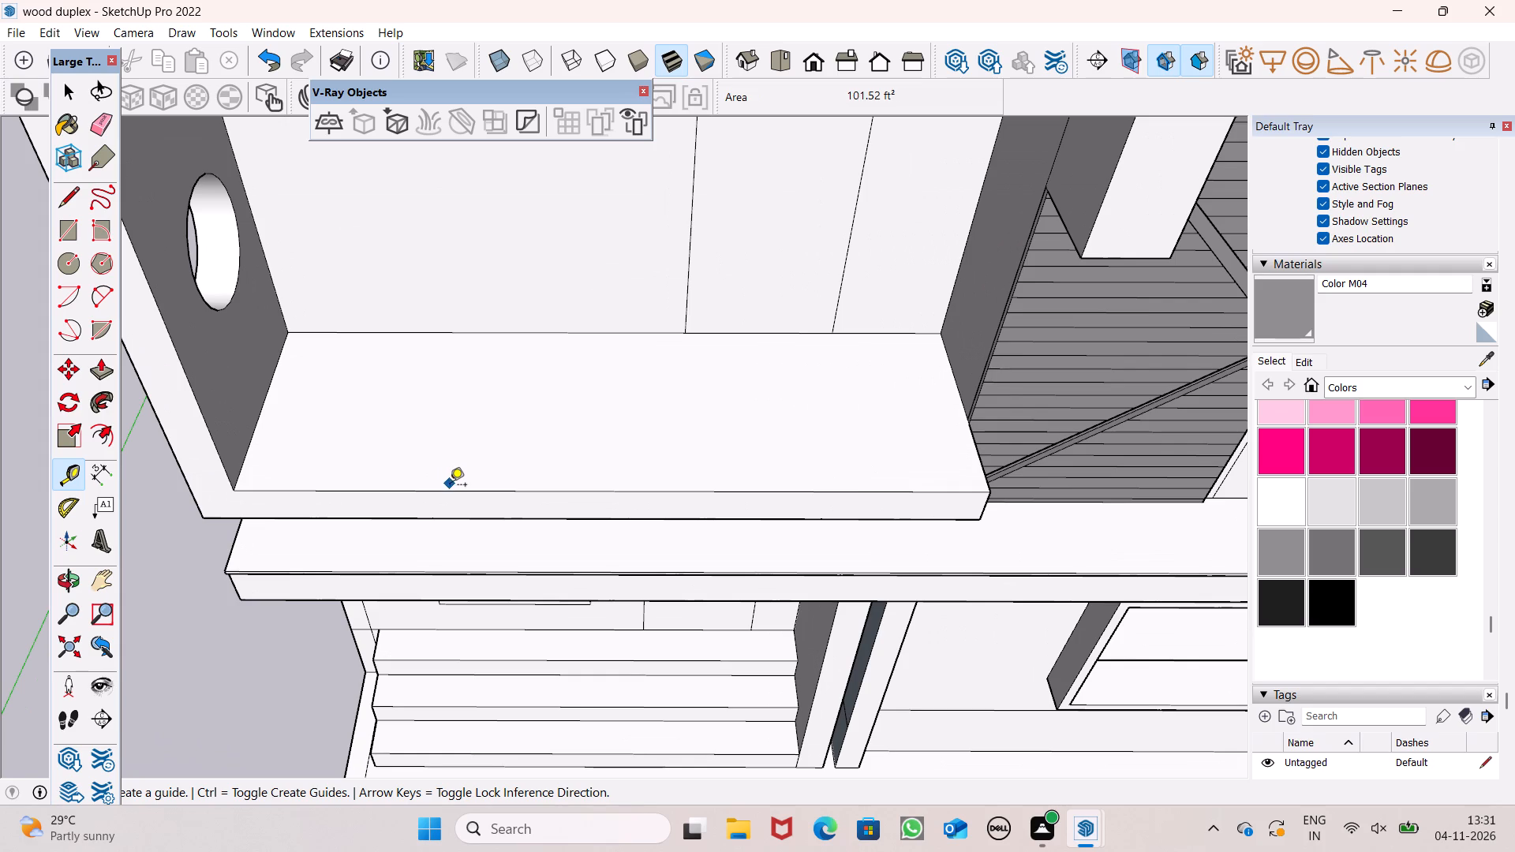
left_click(450, 494)
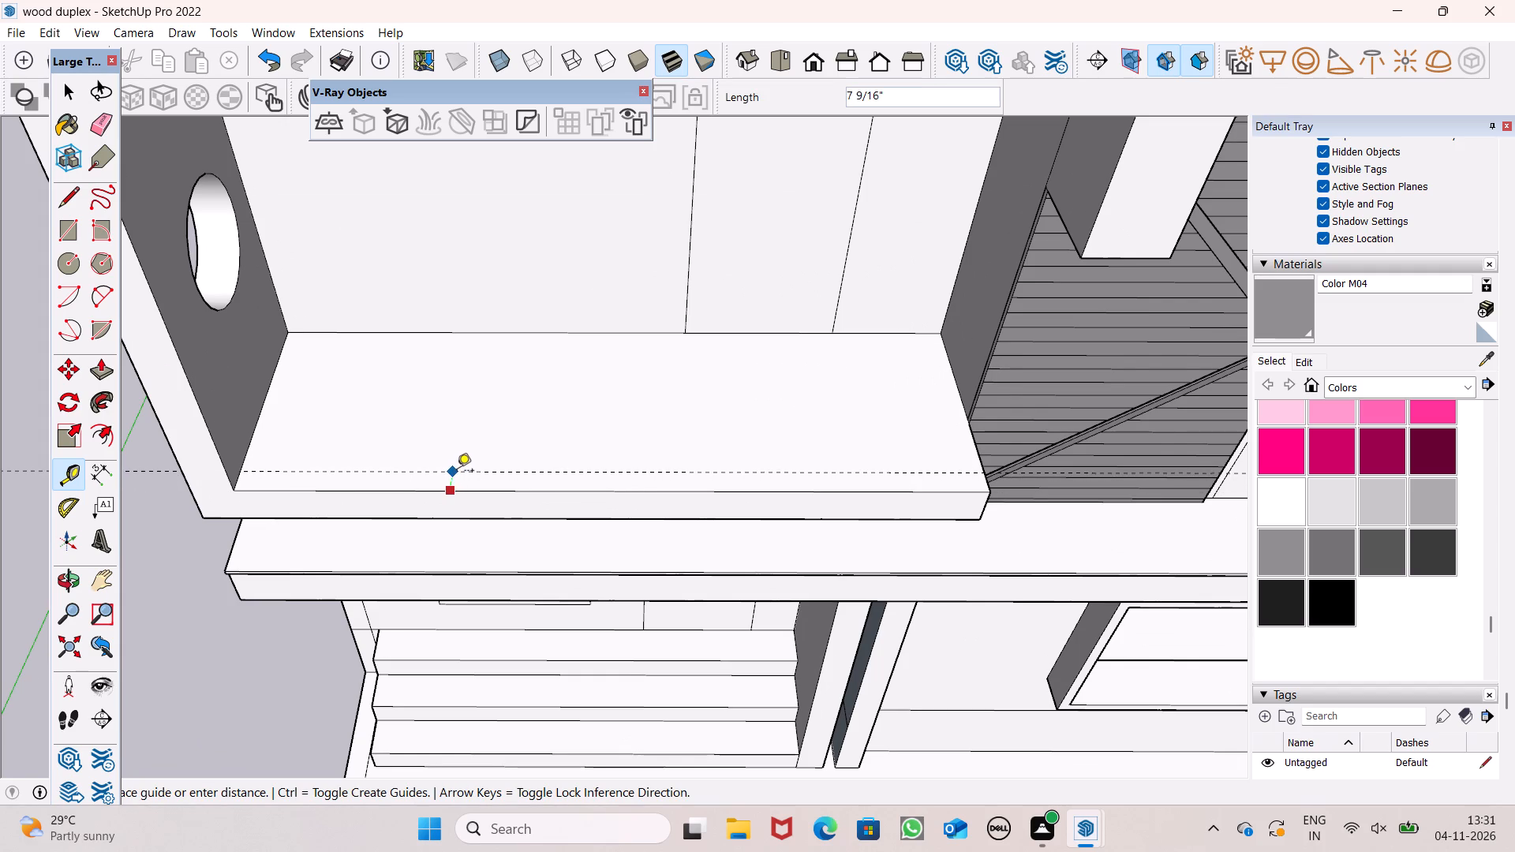
scroll(473, 439, "down", 1)
middle_click_drag(524, 451, 516, 516)
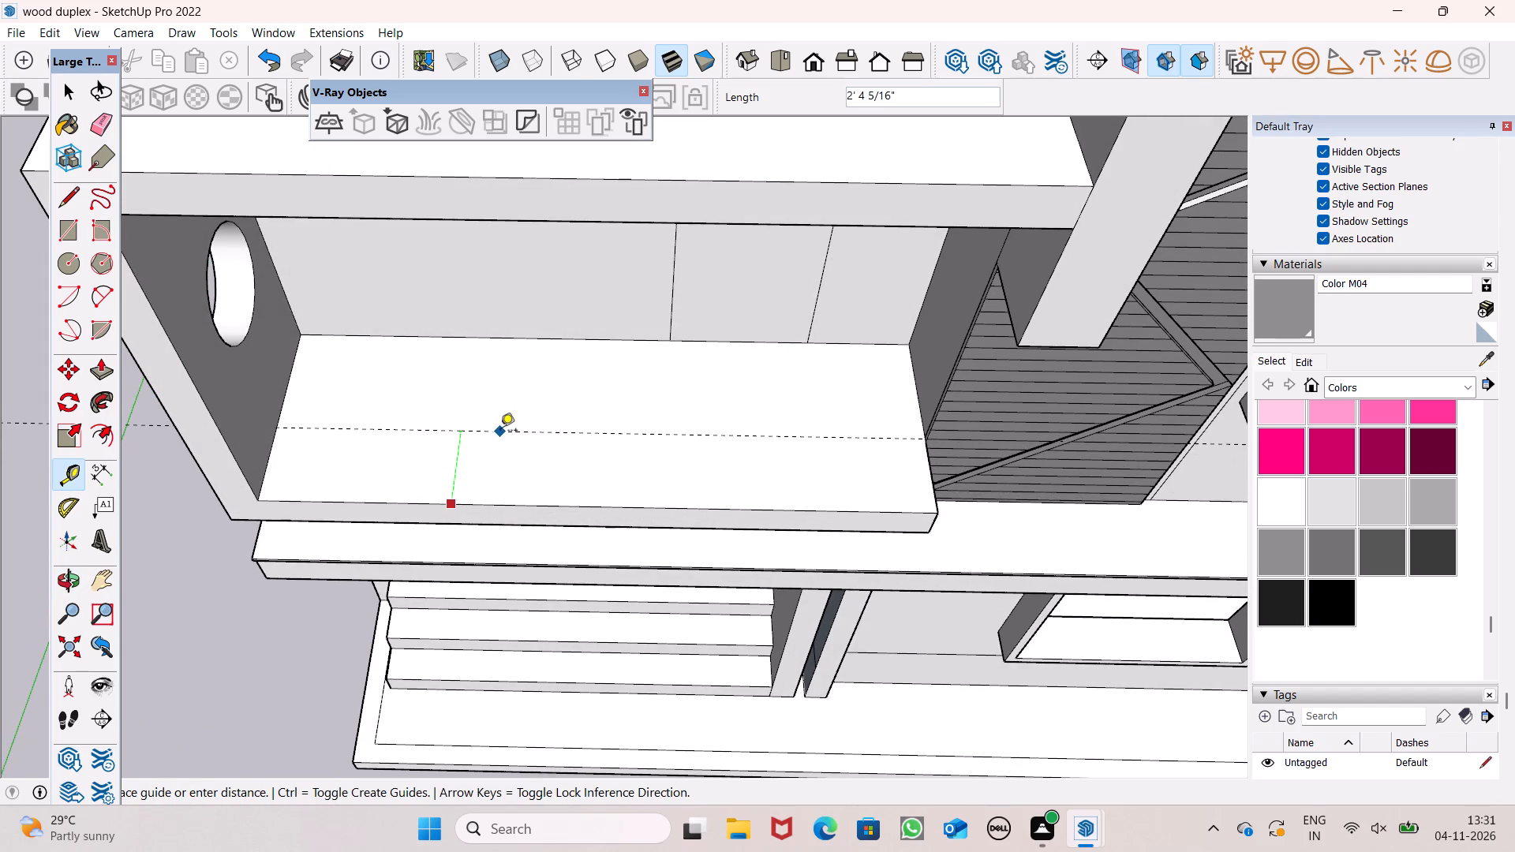
left_click(500, 432)
Place a second parallel guide 3" from the first one, on the side toward the balcony's front edge.
scroll(499, 439, "up", 2)
left_click(498, 430)
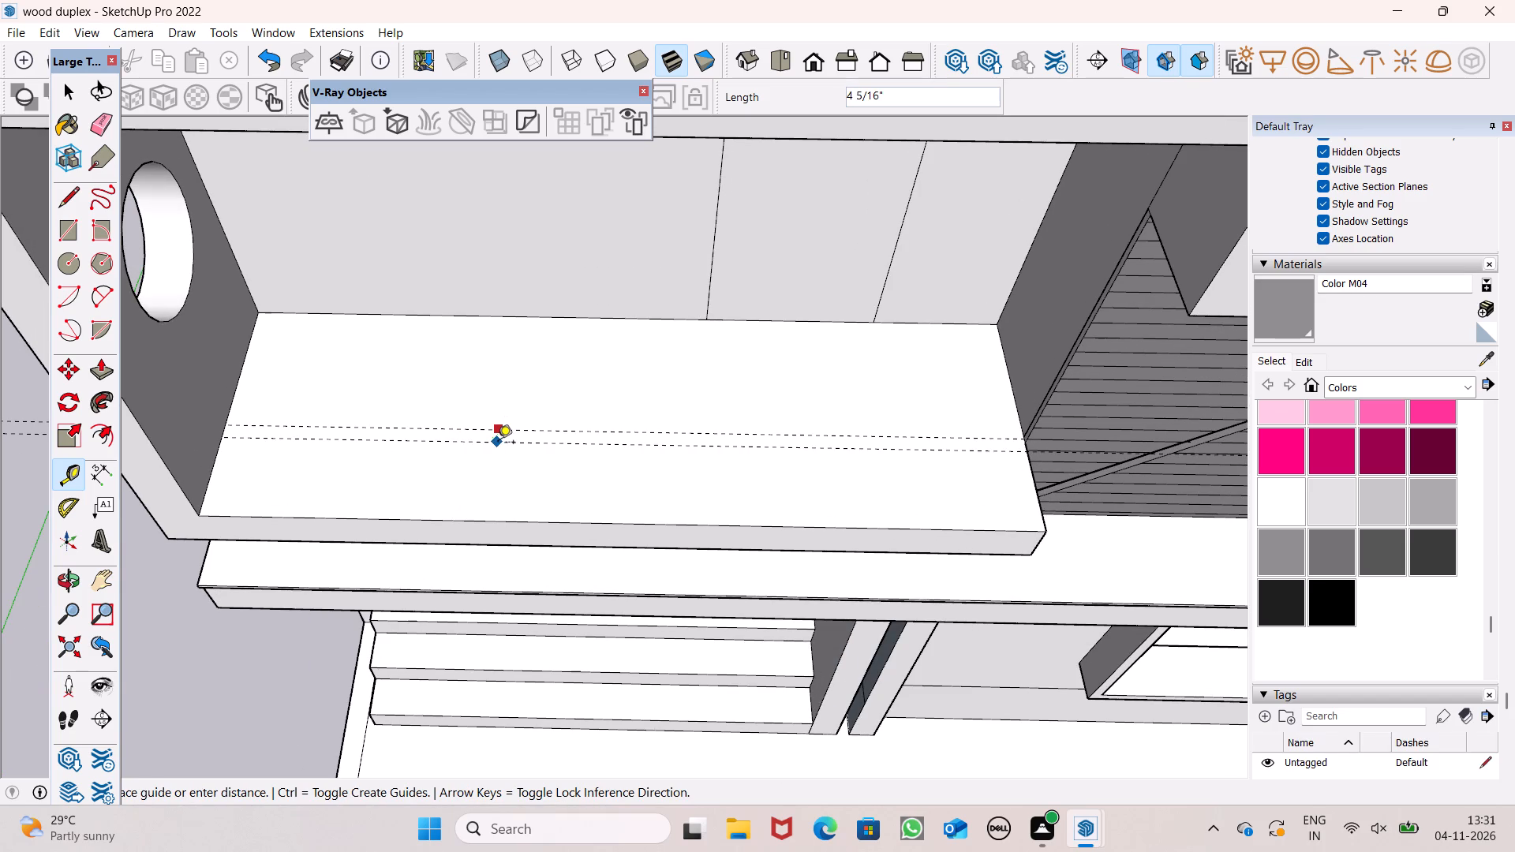
type("3\"")
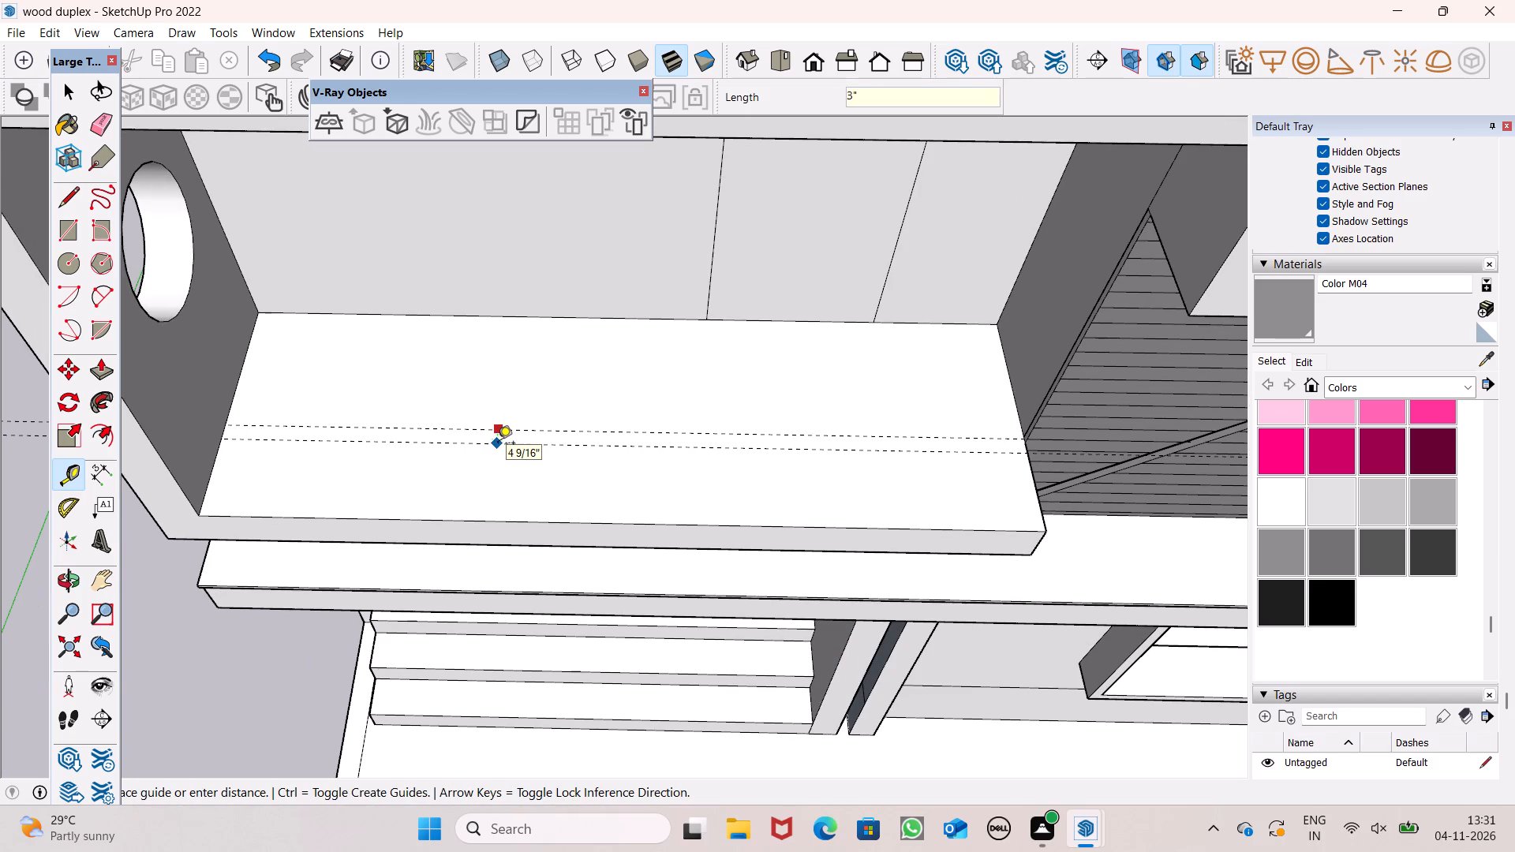
key("Return")
key("space")
Draw a narrow rectangle between the two guides, spanning the full width of the balcony floor.
left_click(71, 229)
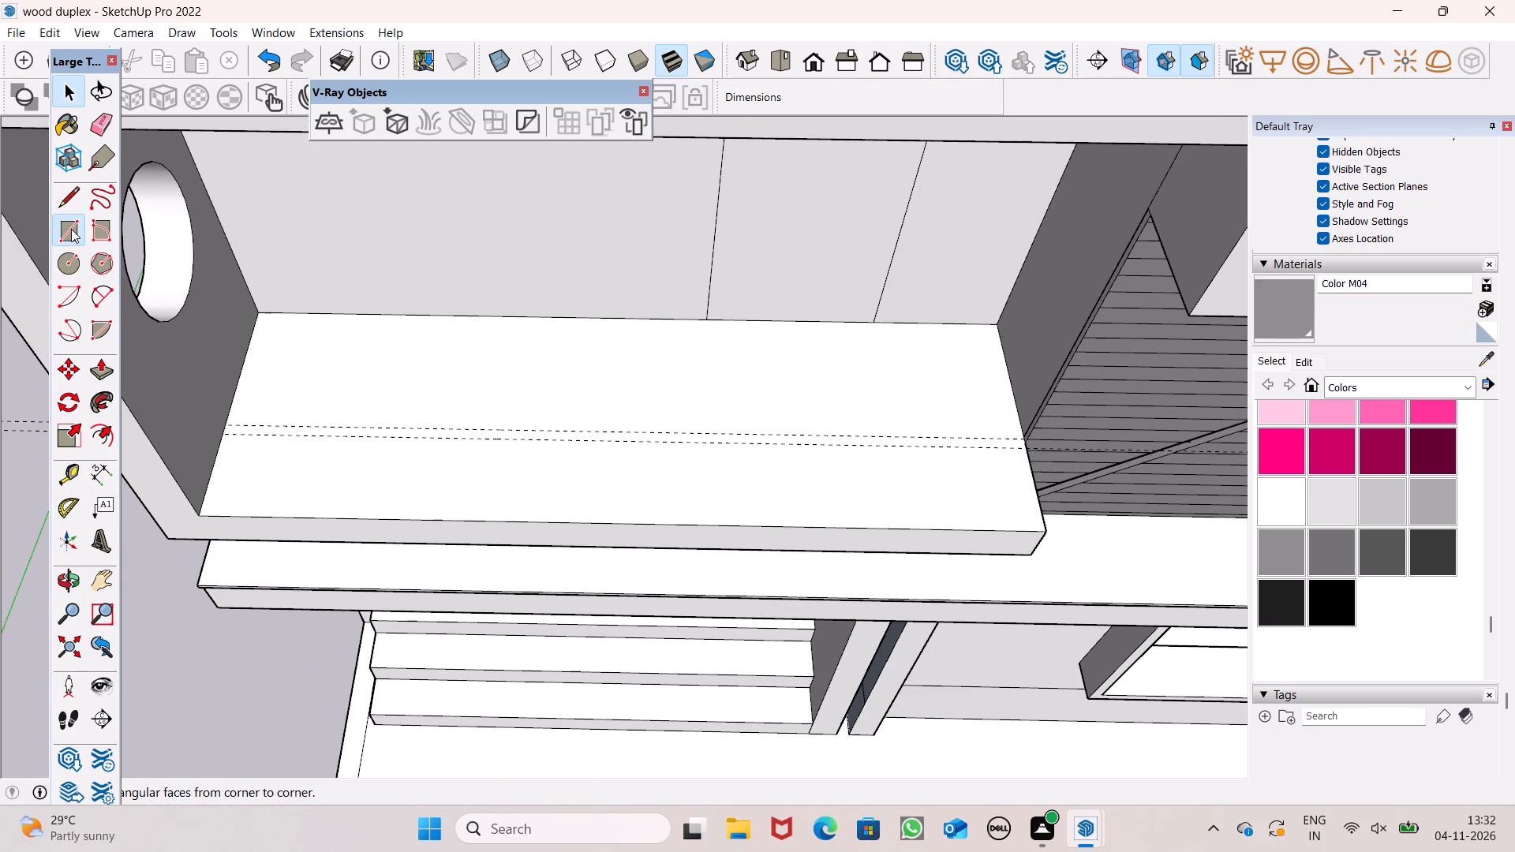
left_click(225, 424)
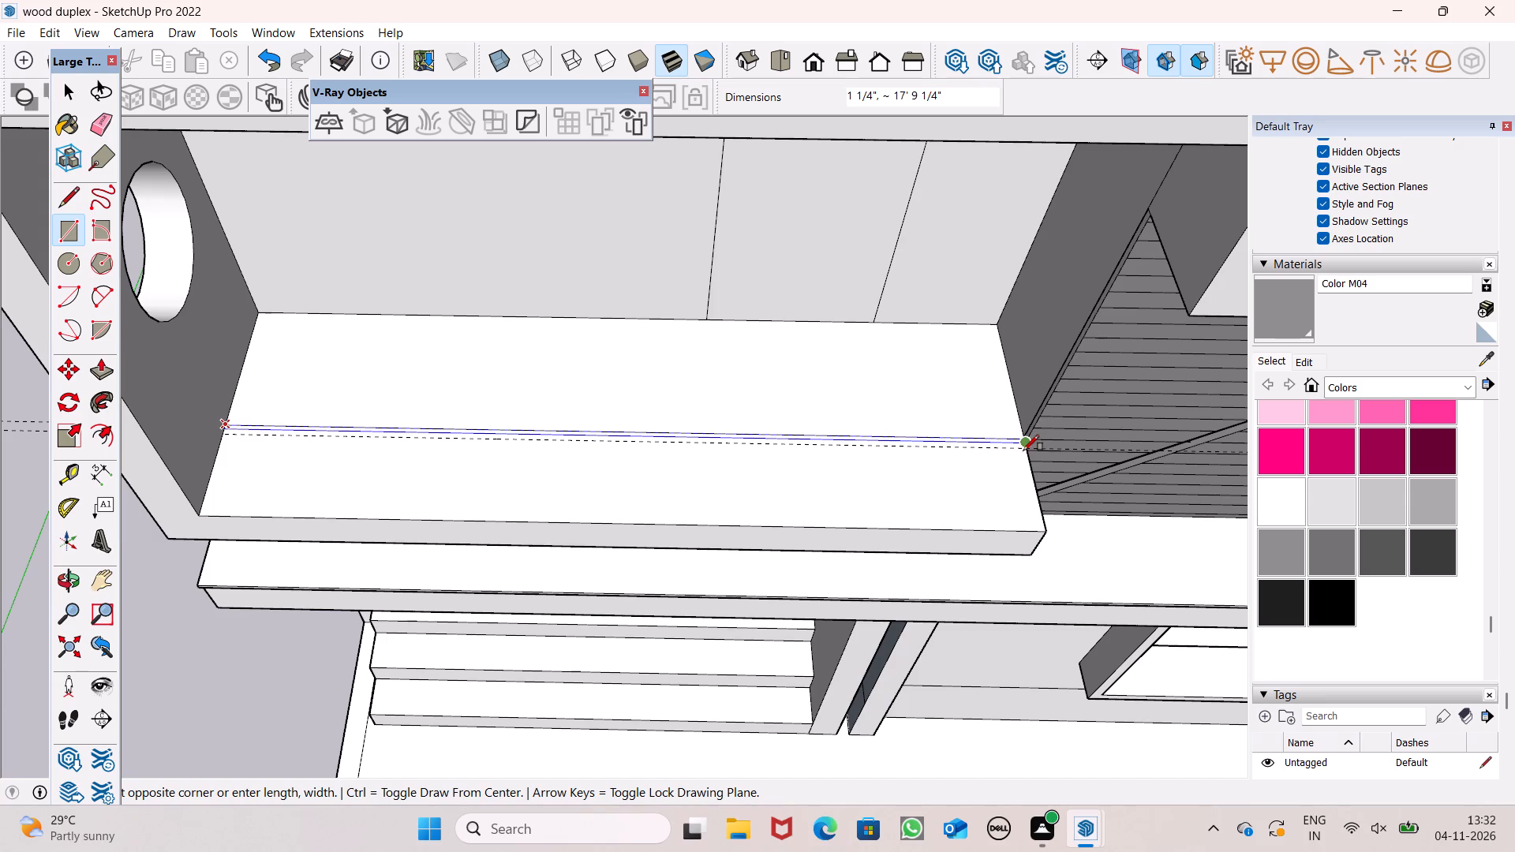
scroll(1027, 452, "up", 5)
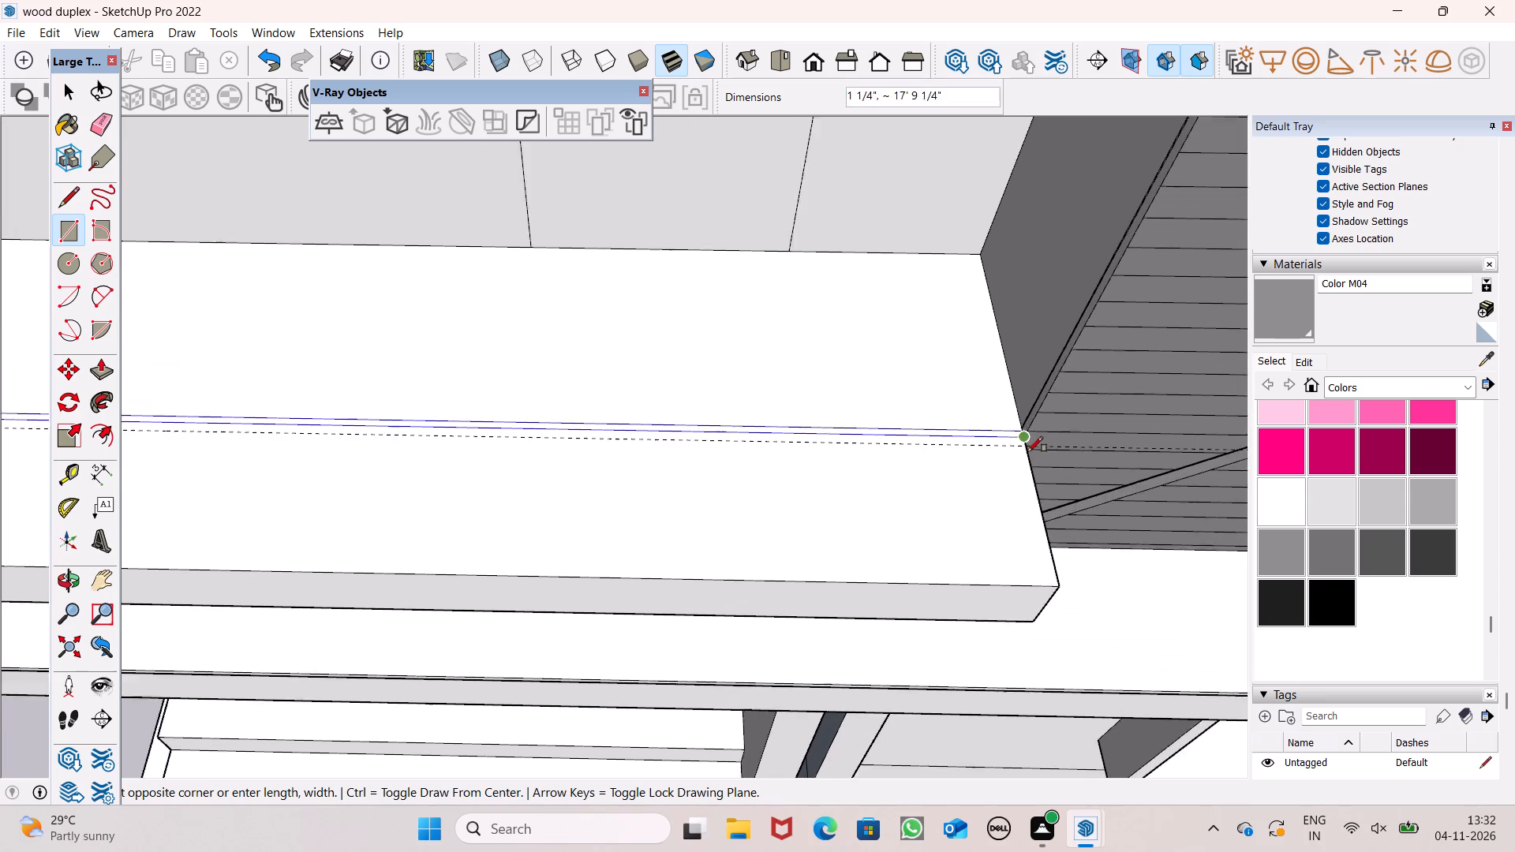
scroll(1027, 452, "up", 3)
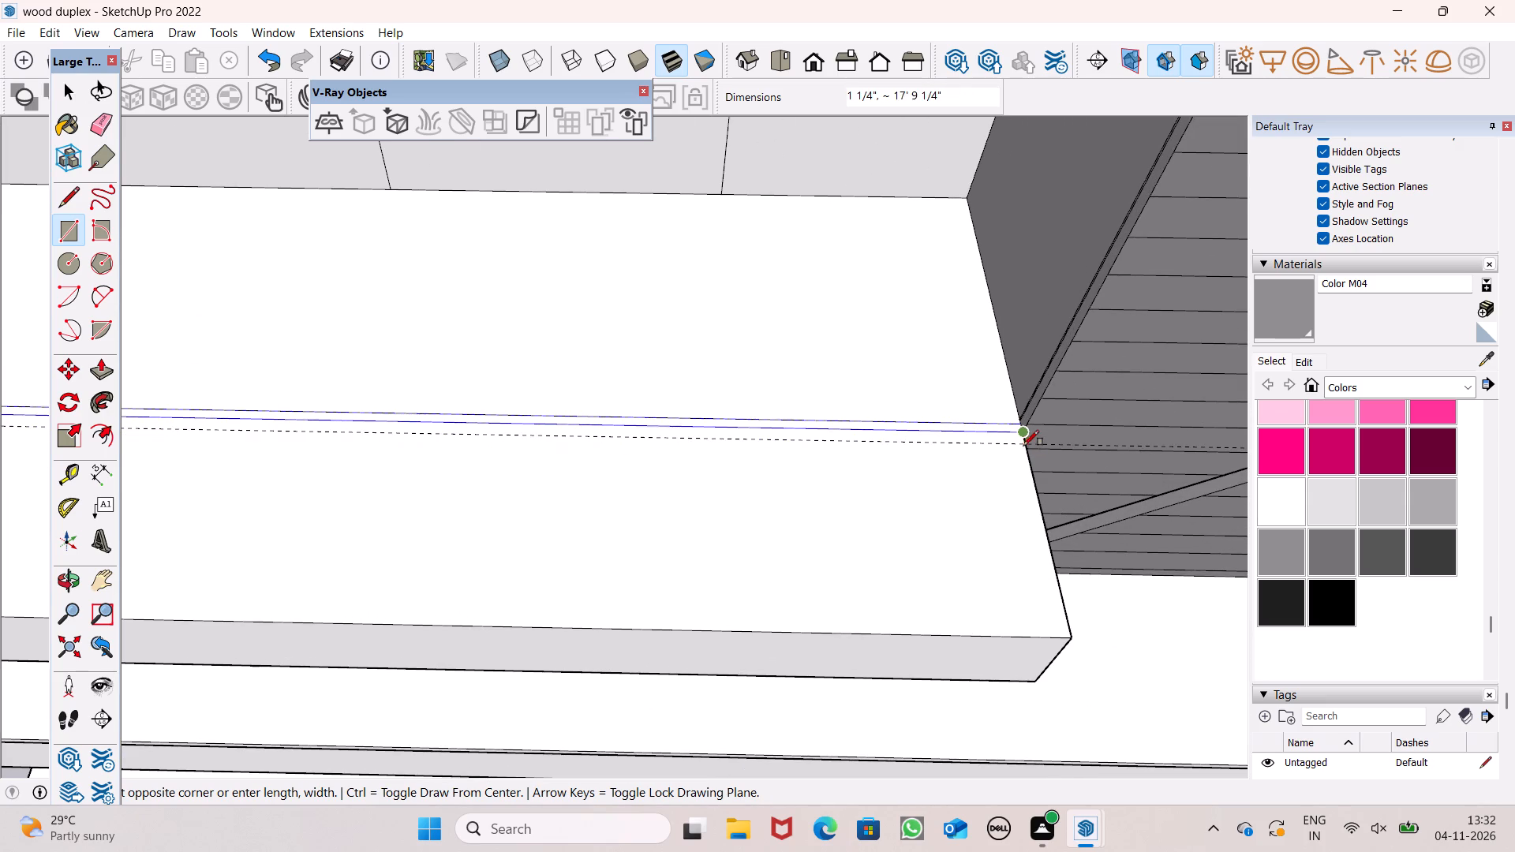
left_click(1023, 447)
key("space")
Erase the two guide lines crossing the balcony floor.
scroll(844, 442, "down", 14)
left_click(95, 121)
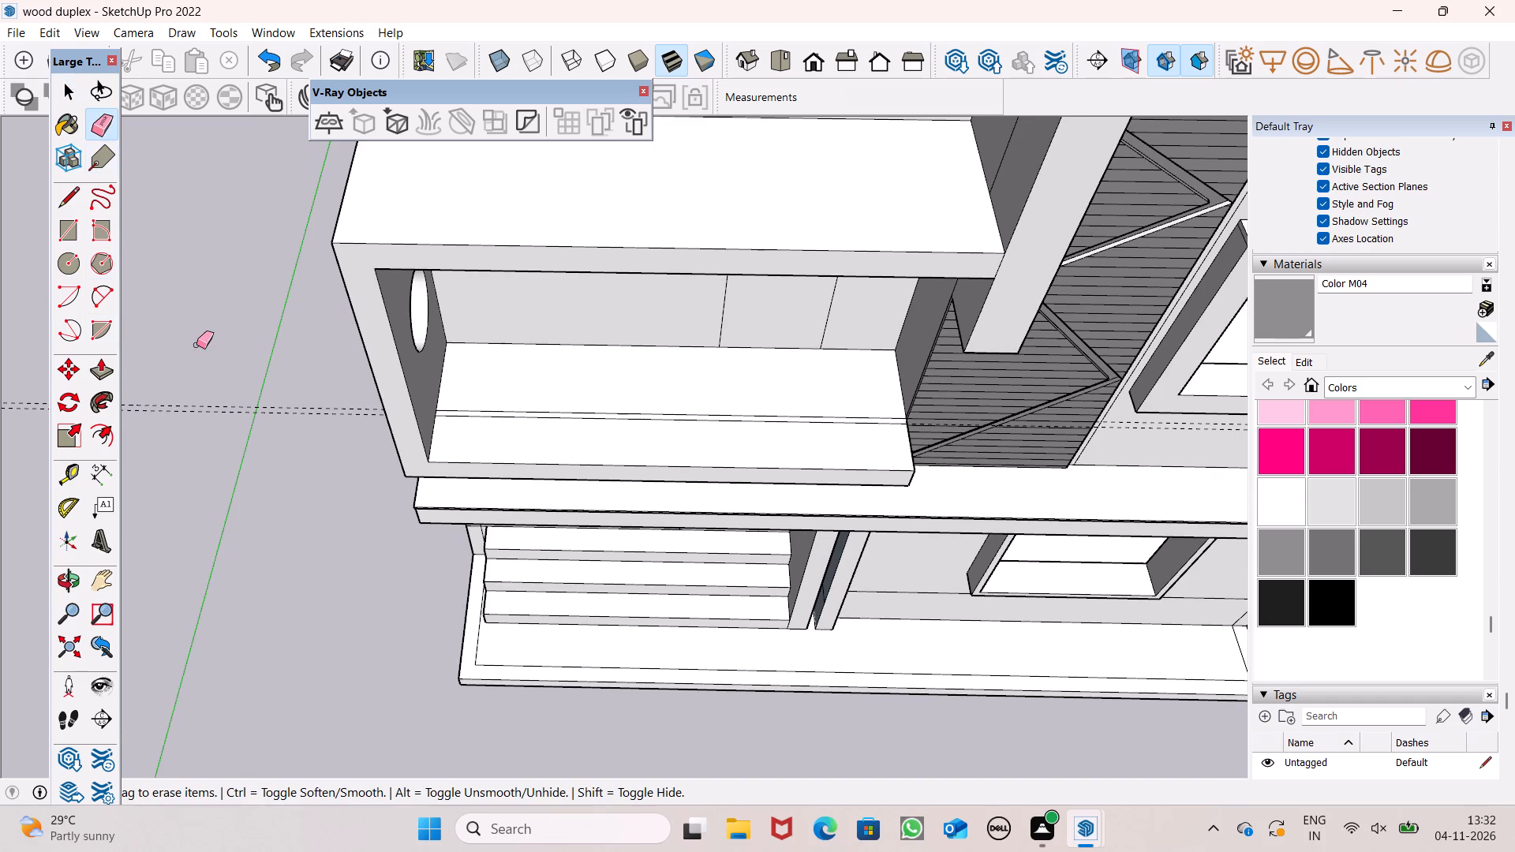
left_click_drag(197, 345, 209, 433)
key("space")
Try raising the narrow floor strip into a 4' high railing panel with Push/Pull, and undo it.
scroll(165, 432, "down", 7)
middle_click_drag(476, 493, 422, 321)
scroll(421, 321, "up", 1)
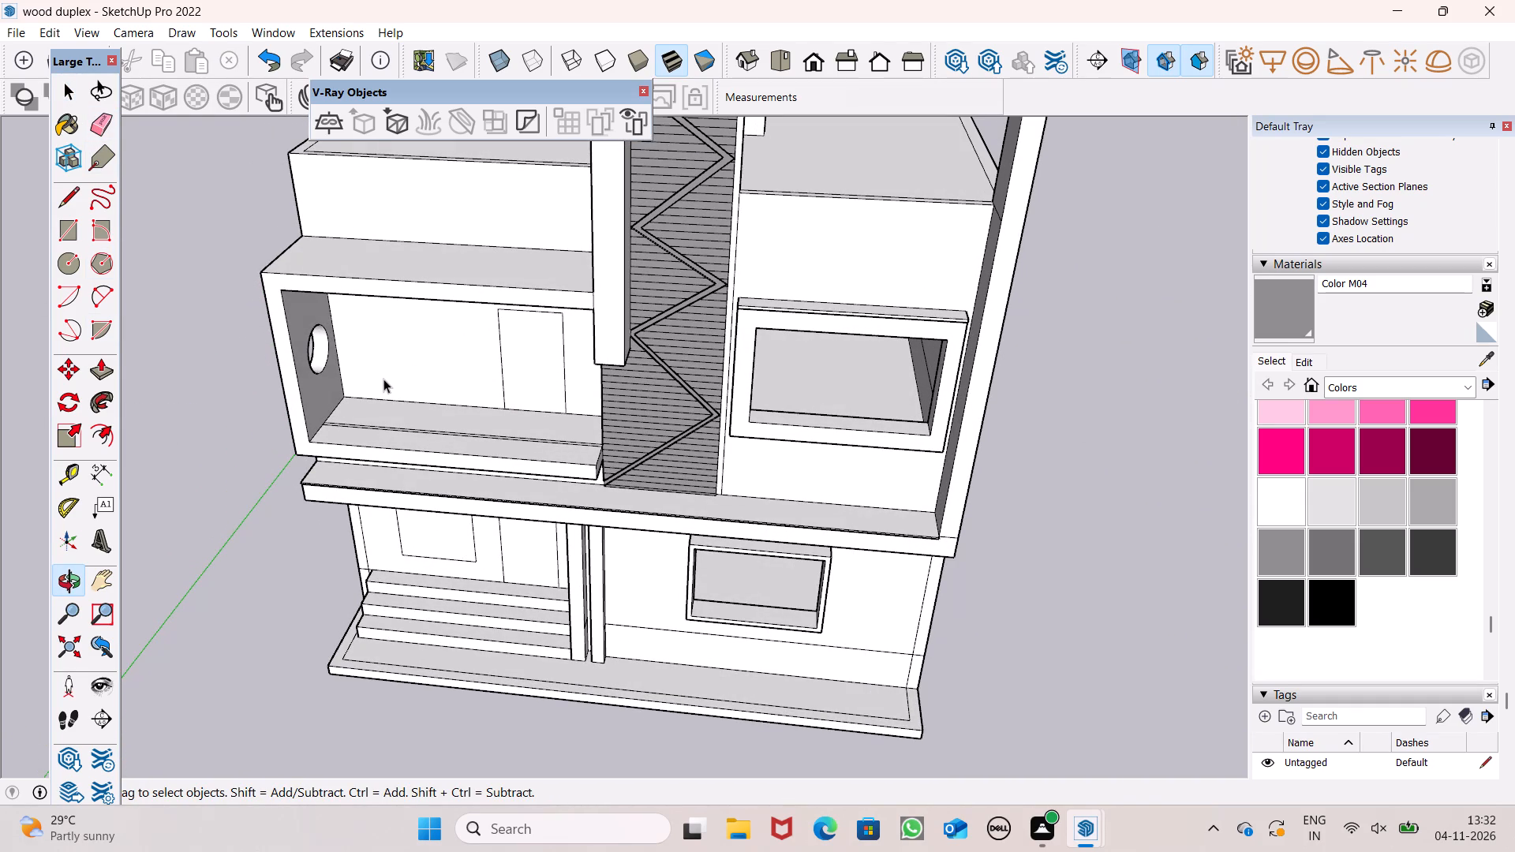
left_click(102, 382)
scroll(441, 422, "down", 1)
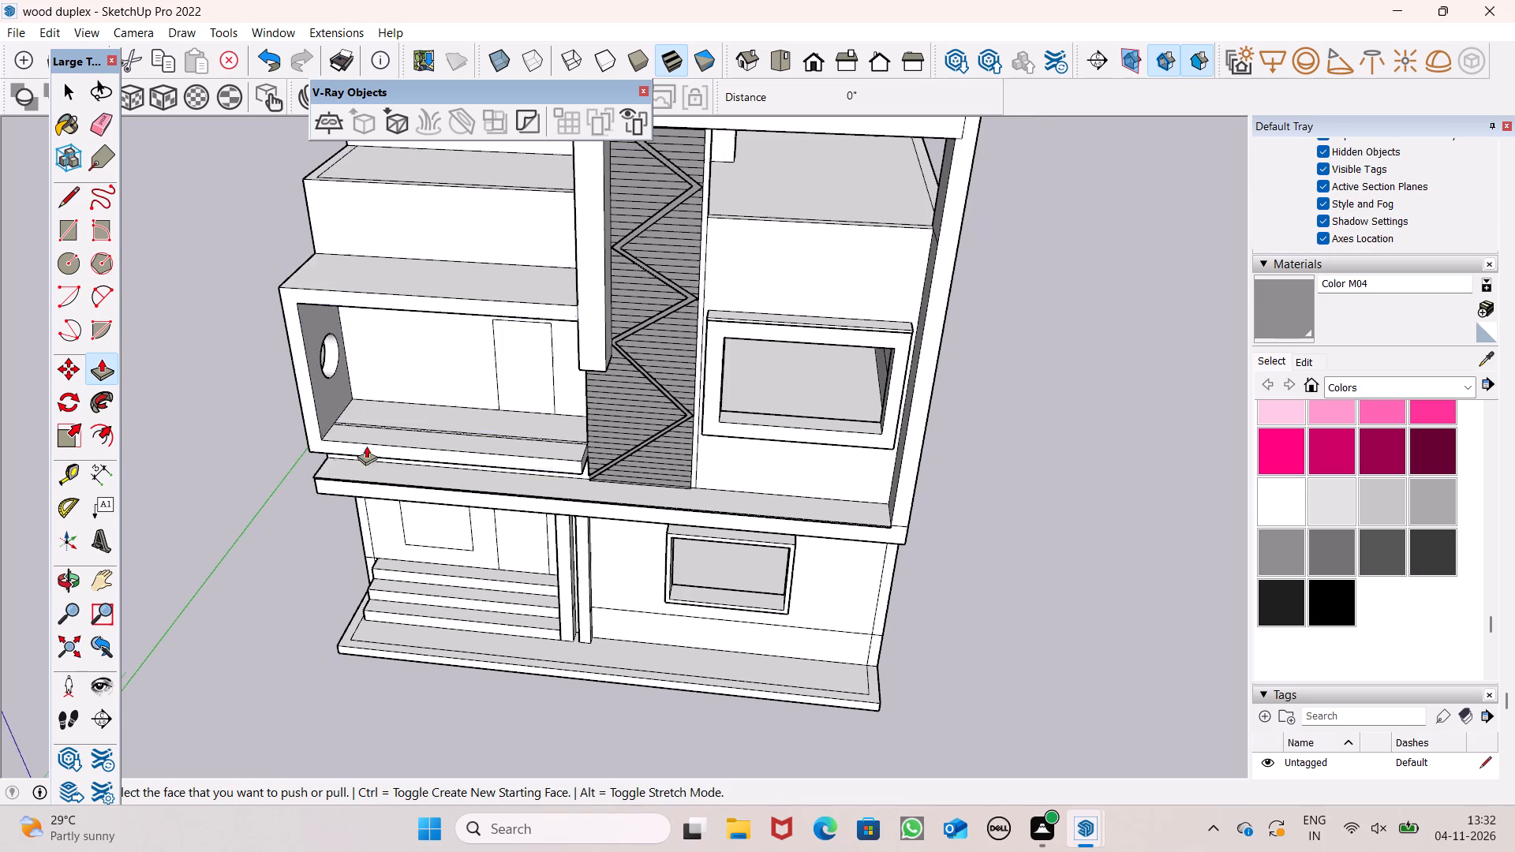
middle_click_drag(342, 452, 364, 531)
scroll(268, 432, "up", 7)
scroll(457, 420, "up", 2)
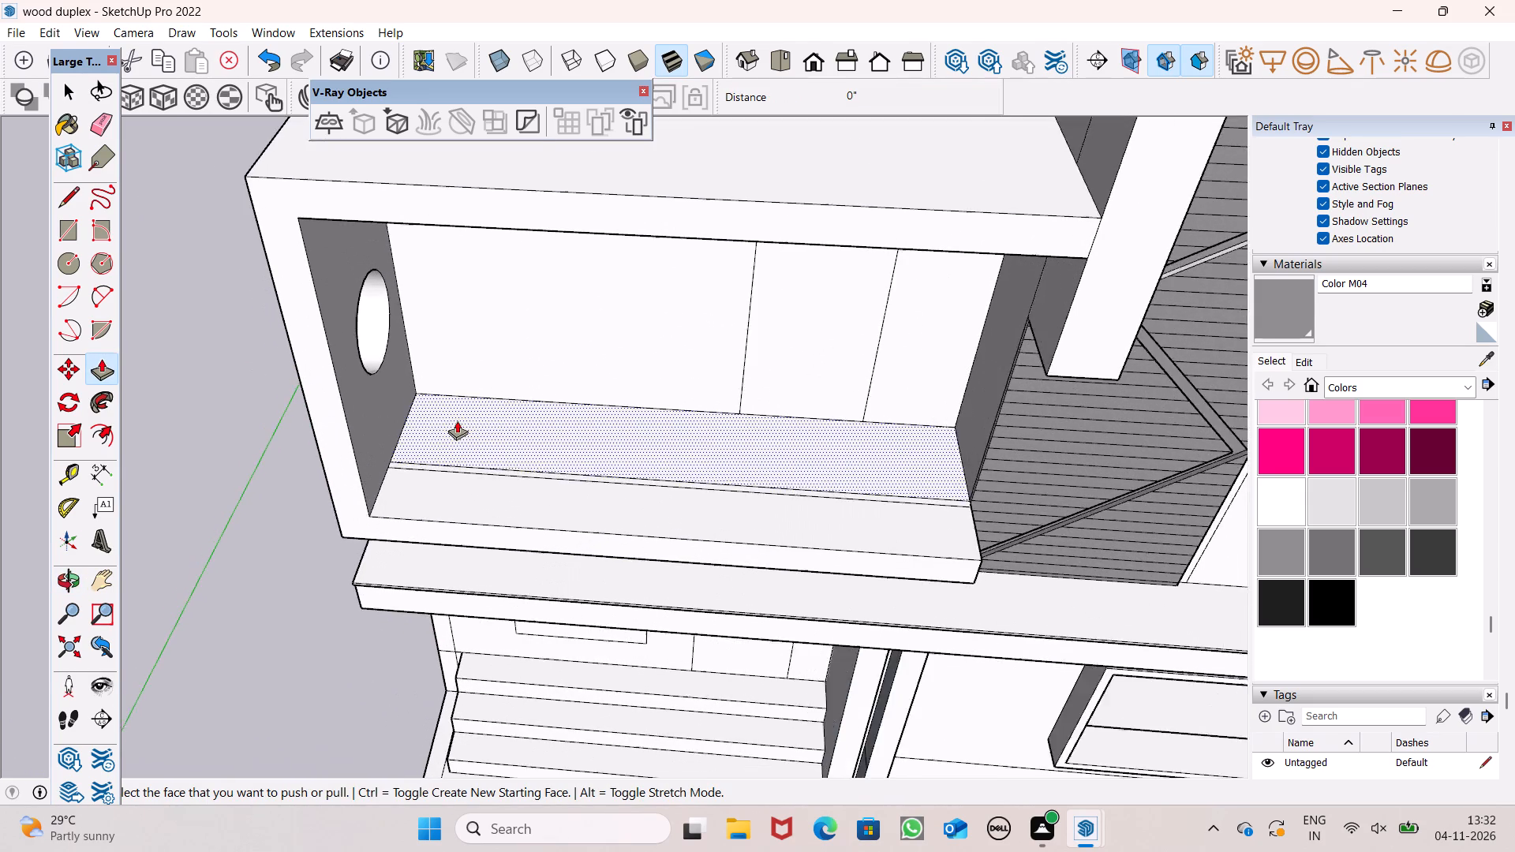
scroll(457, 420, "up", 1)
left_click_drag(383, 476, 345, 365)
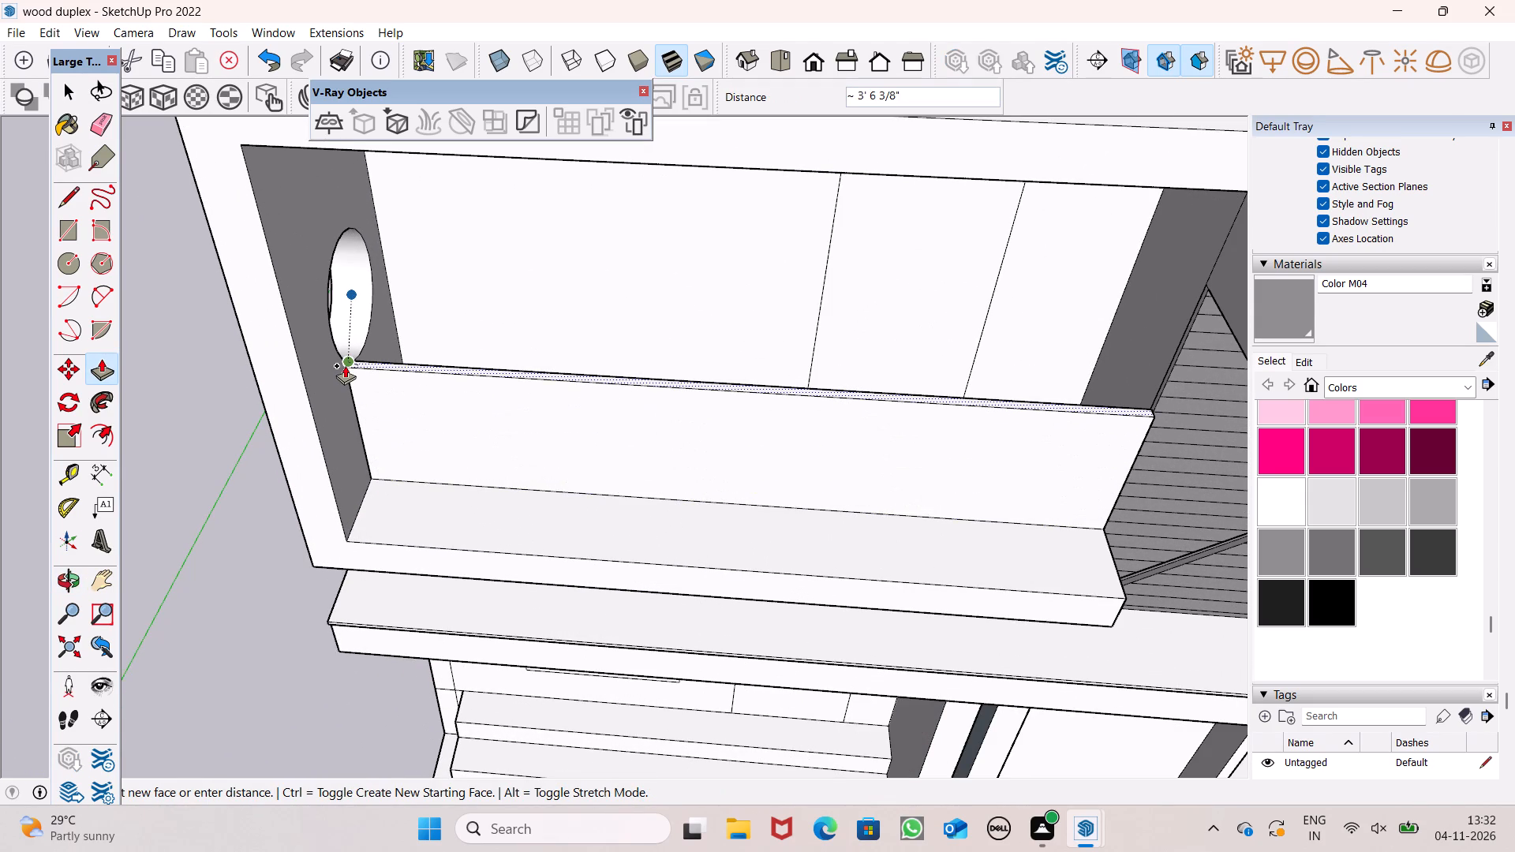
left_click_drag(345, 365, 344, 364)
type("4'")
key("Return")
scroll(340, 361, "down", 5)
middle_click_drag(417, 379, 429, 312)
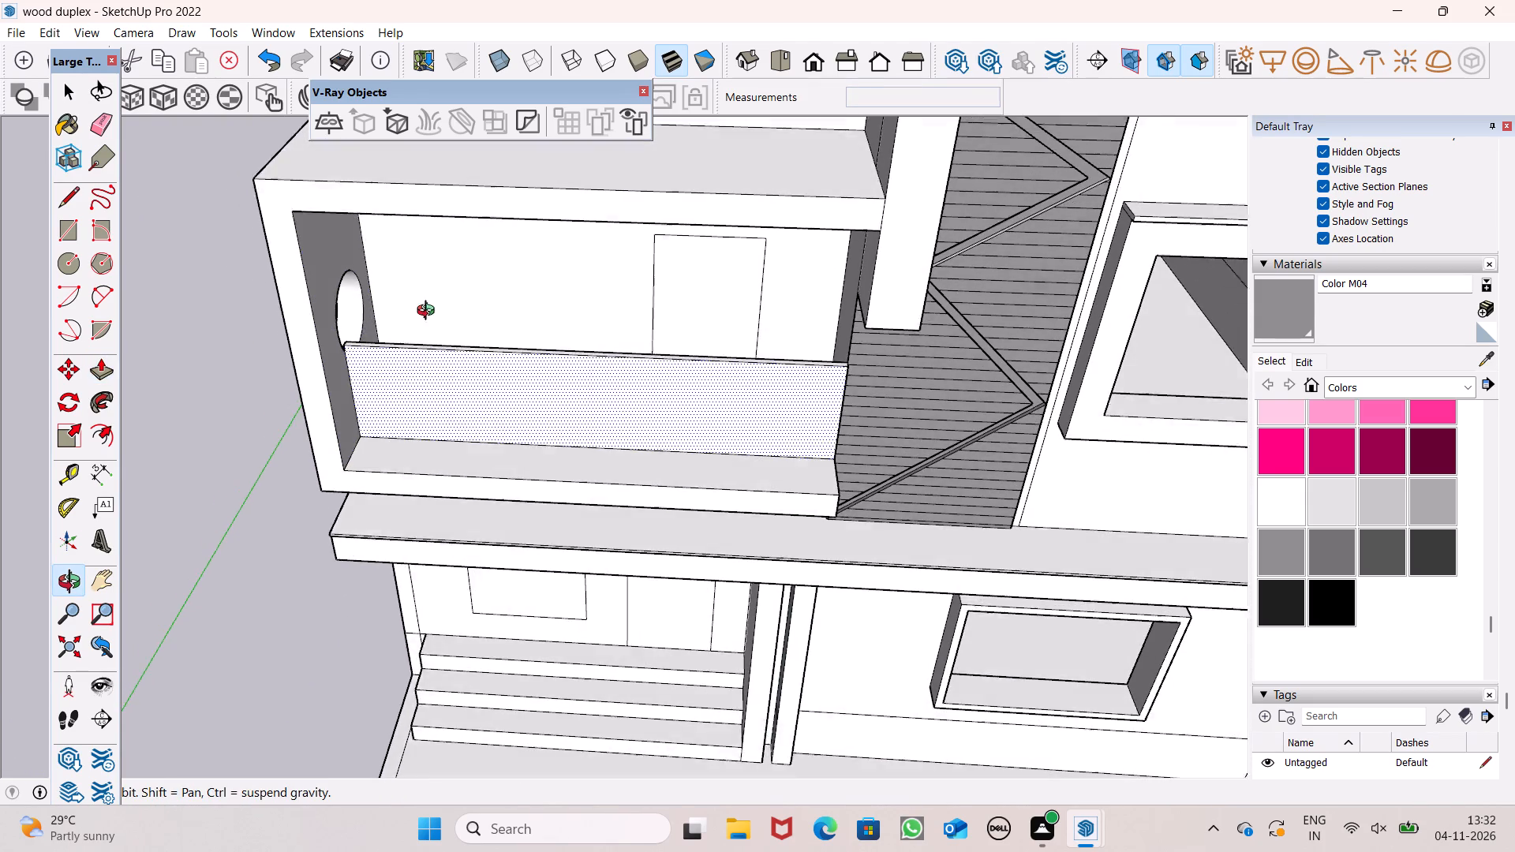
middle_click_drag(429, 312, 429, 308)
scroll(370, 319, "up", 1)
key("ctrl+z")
Push/Pull the narrow floor strip upward by 3' as the balcony railing panel.
scroll(346, 354, "up", 6)
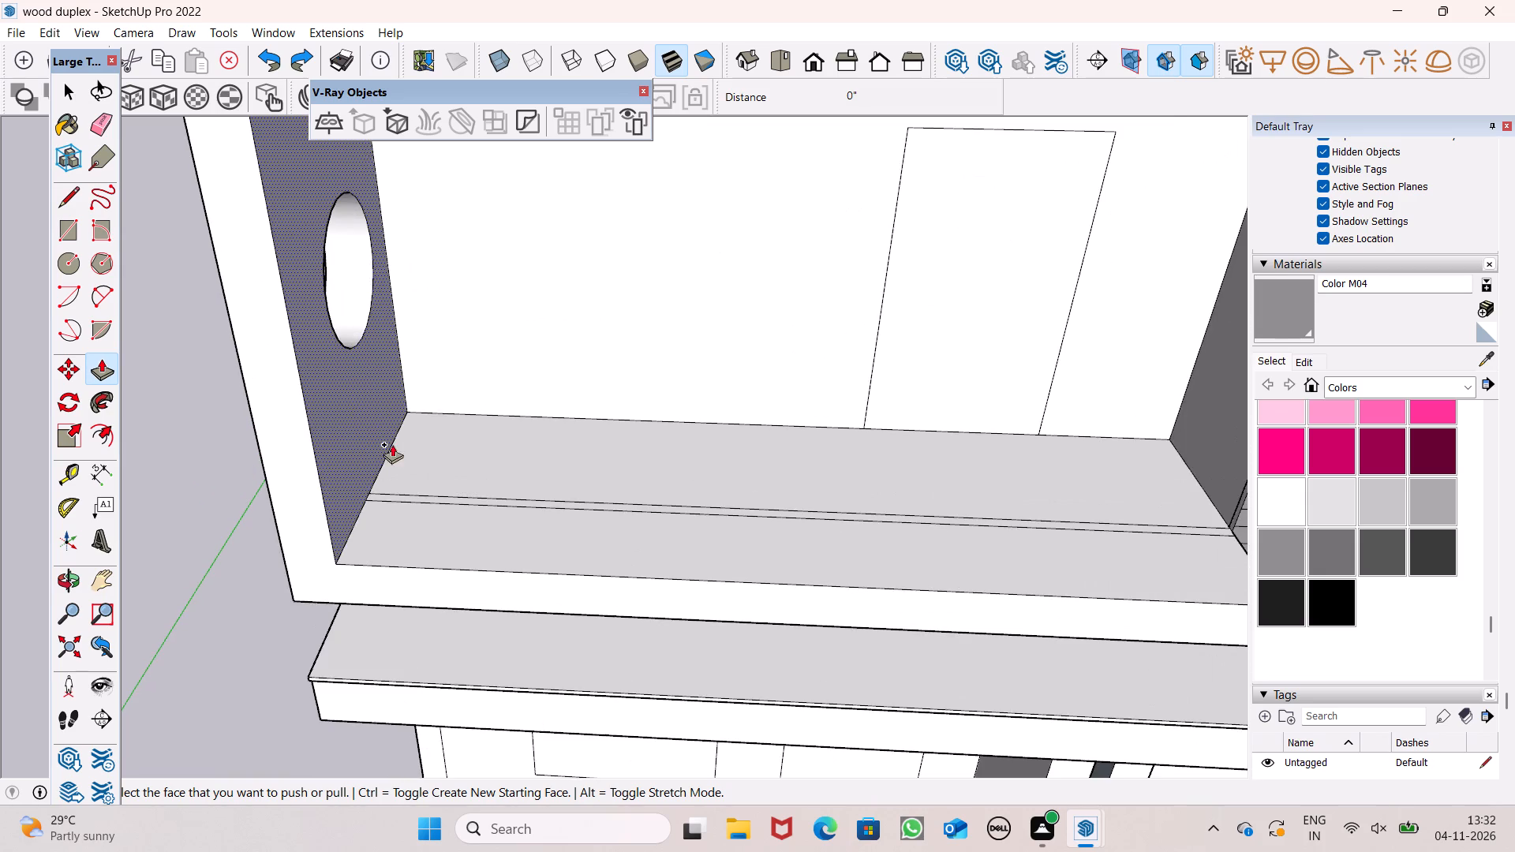
scroll(395, 450, "up", 4)
left_click_drag(373, 534, 370, 420)
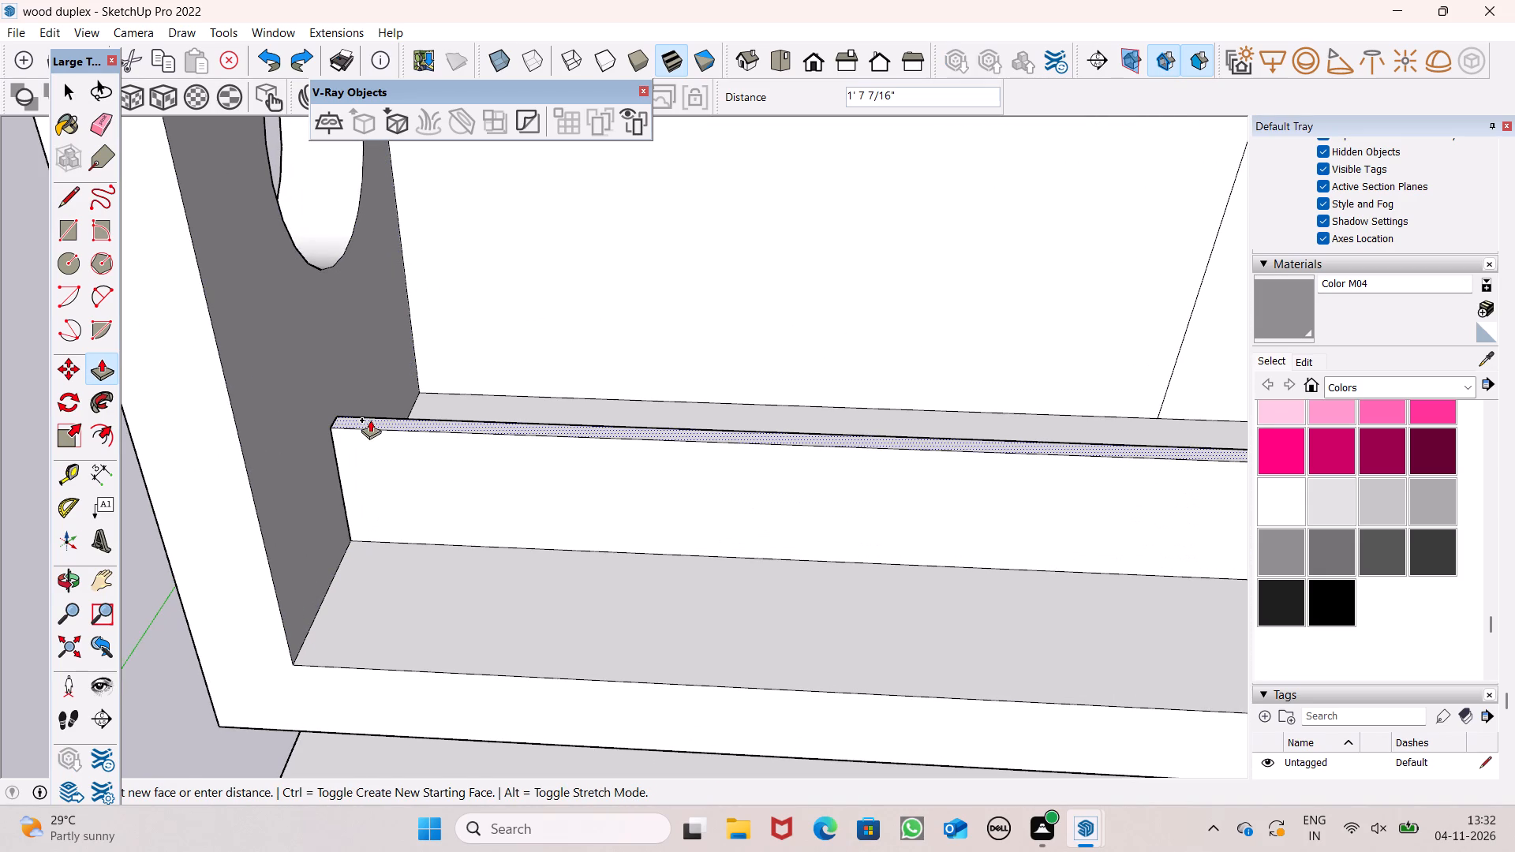
left_click_drag(370, 420, 369, 420)
type("3'")
key("Return")
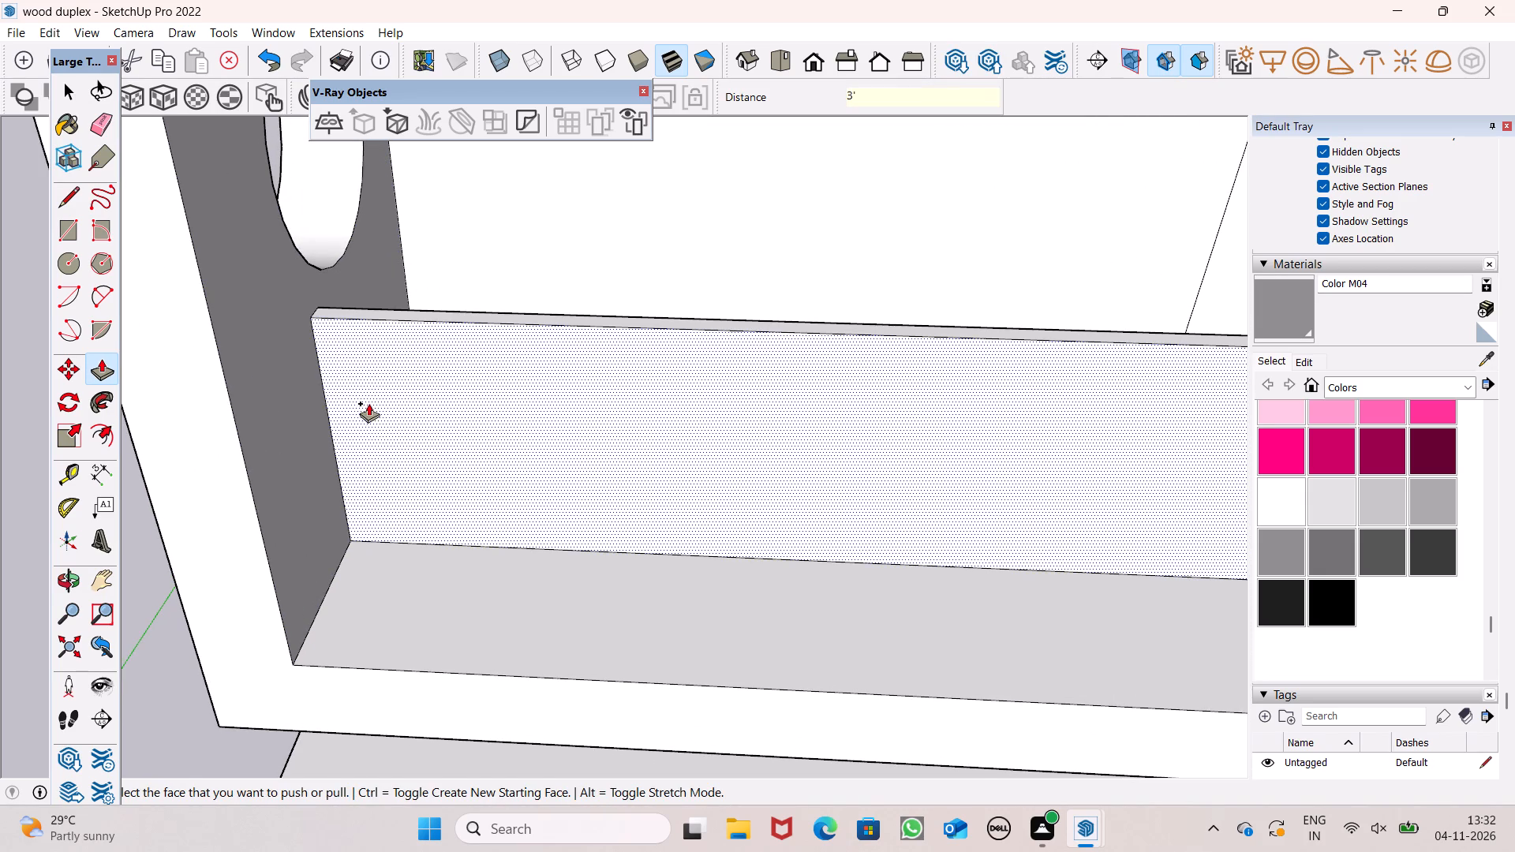
scroll(334, 386, "down", 5)
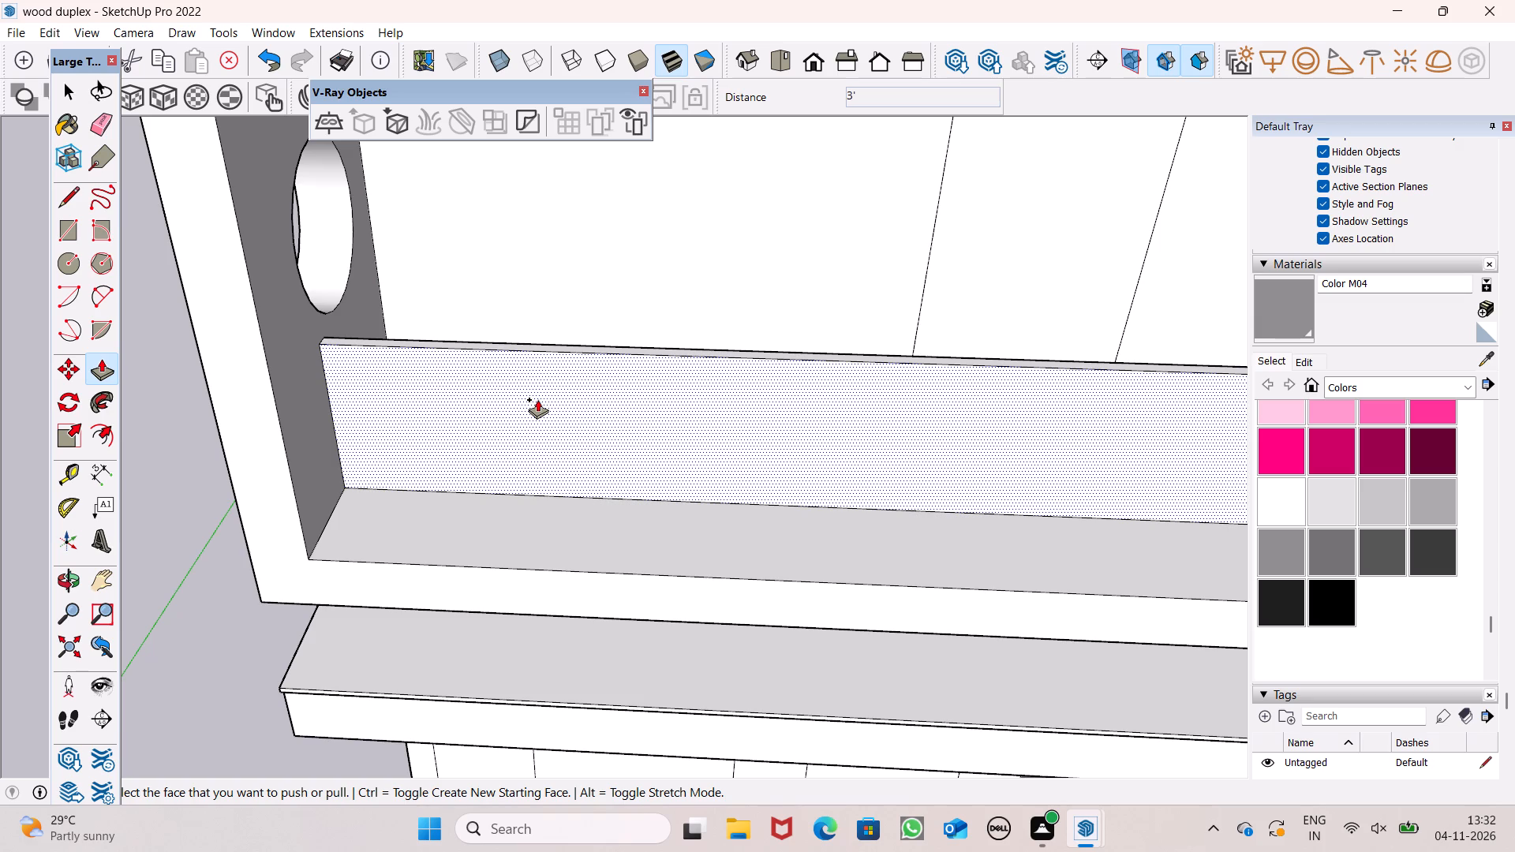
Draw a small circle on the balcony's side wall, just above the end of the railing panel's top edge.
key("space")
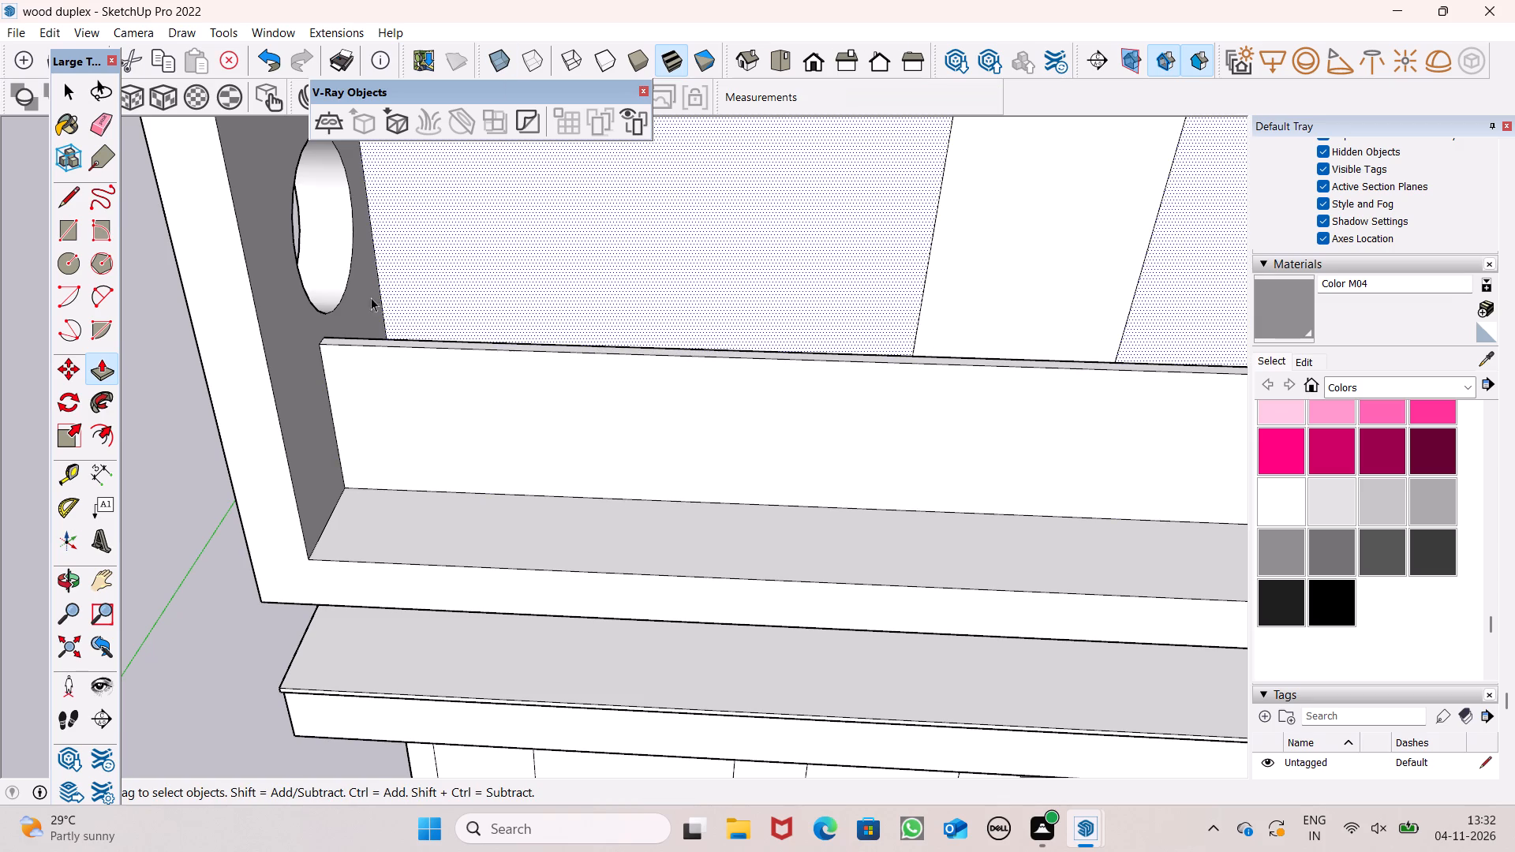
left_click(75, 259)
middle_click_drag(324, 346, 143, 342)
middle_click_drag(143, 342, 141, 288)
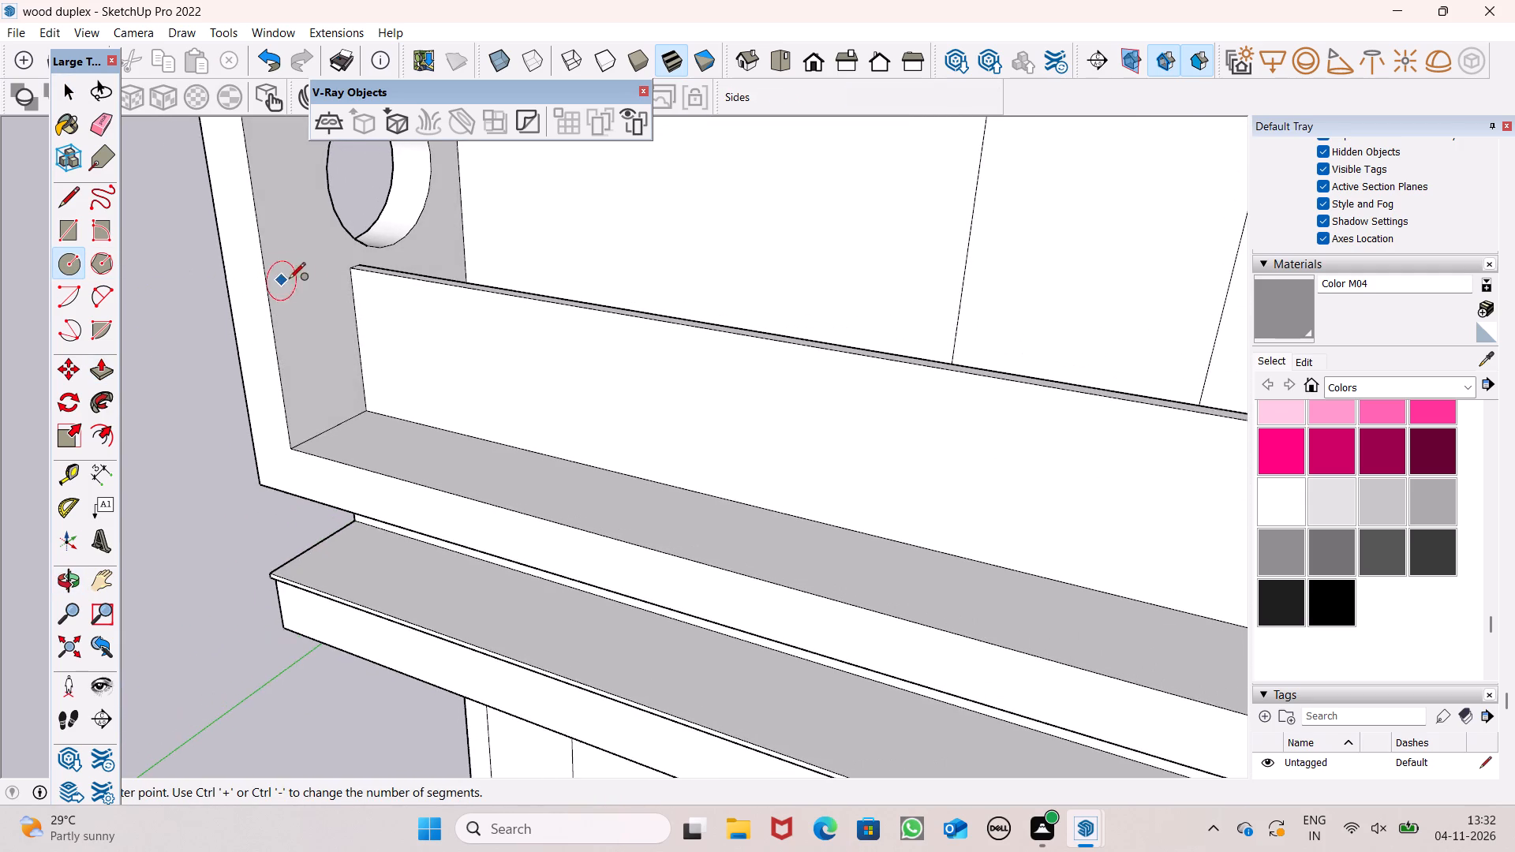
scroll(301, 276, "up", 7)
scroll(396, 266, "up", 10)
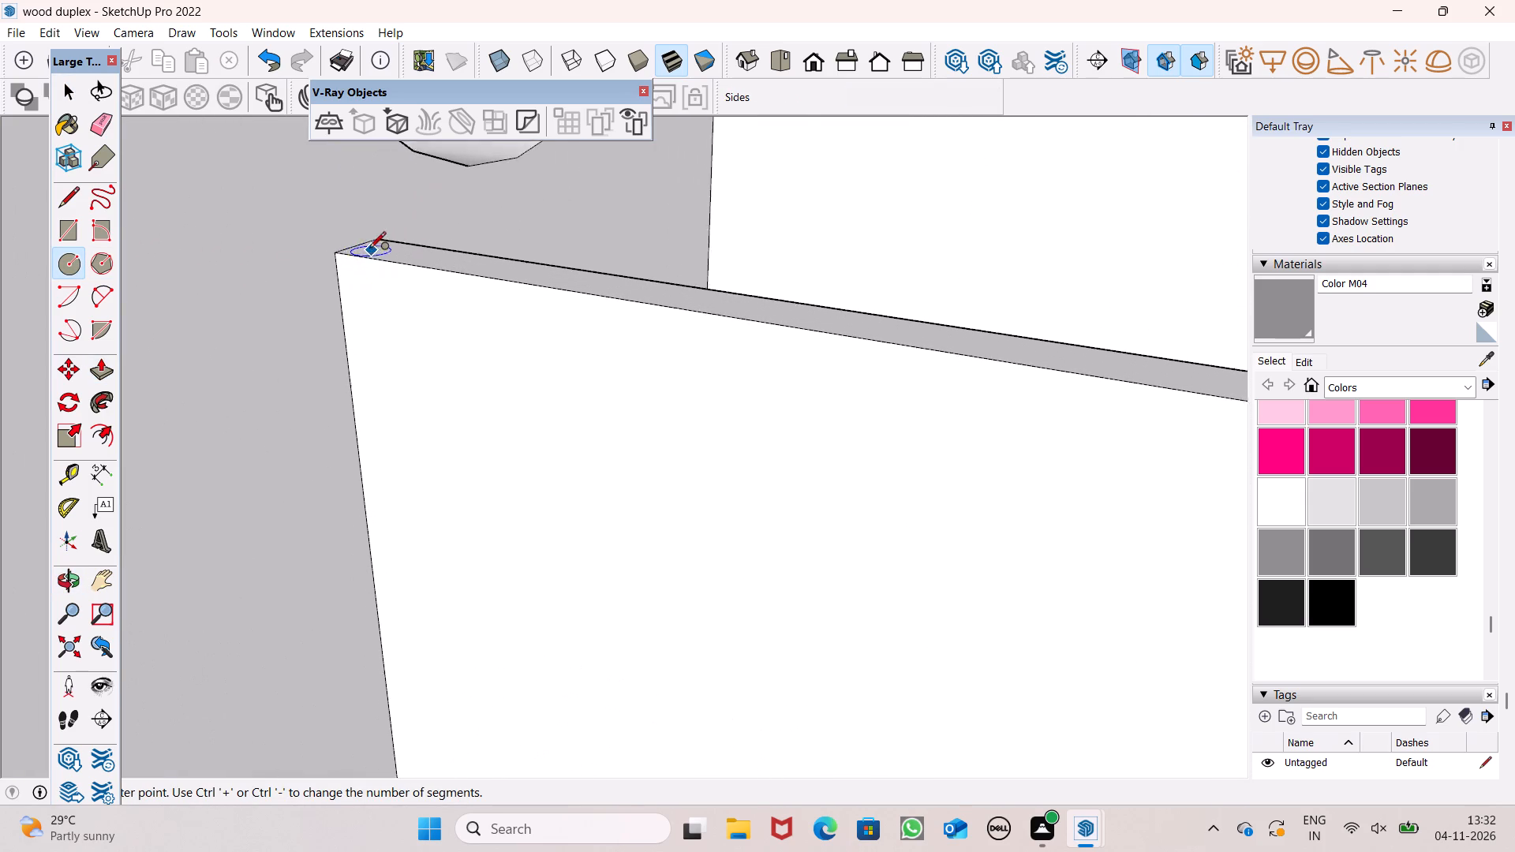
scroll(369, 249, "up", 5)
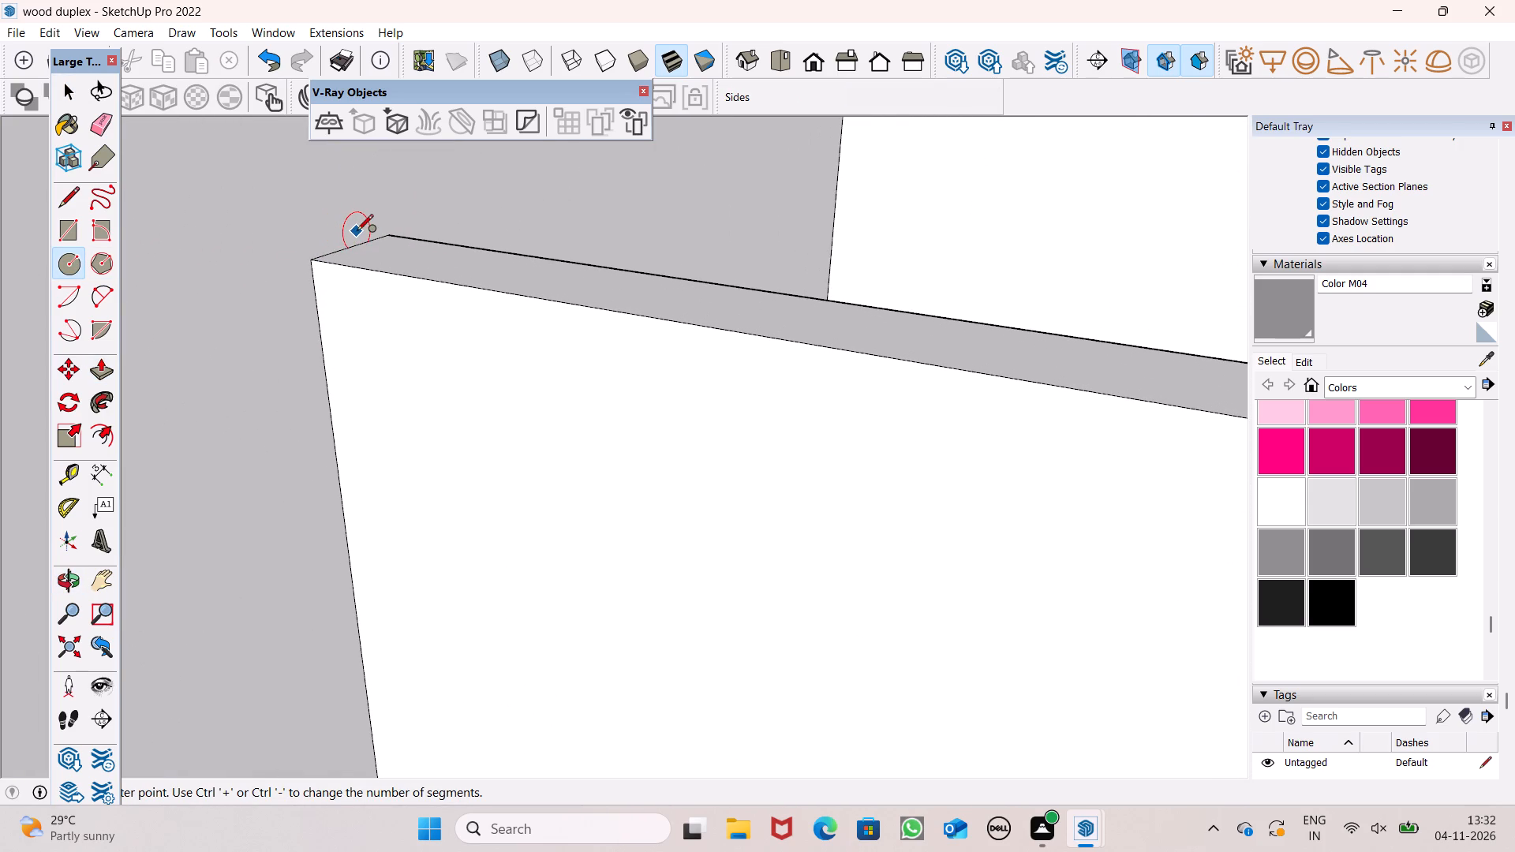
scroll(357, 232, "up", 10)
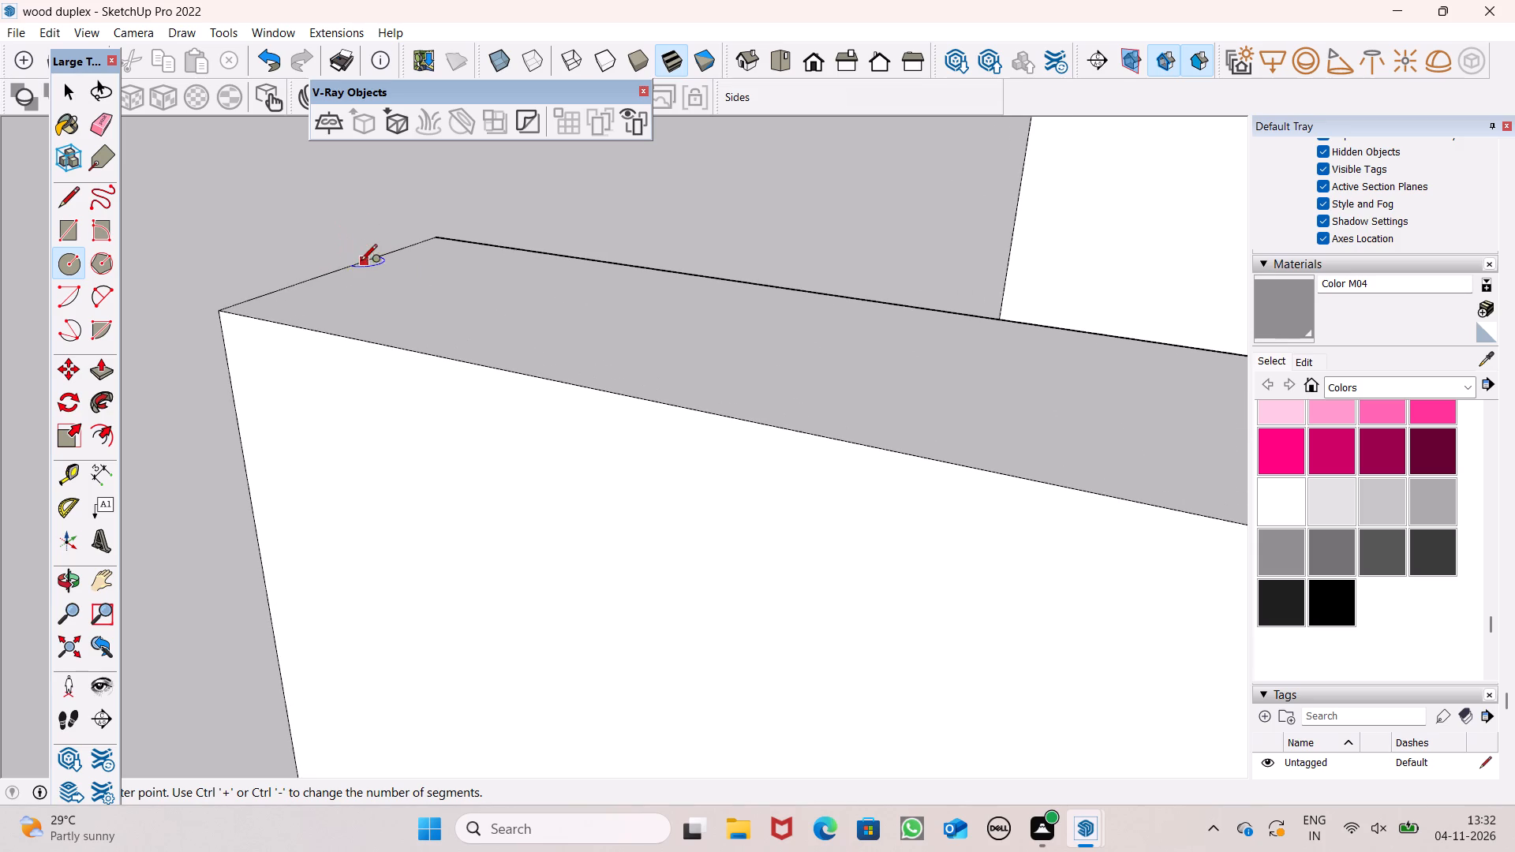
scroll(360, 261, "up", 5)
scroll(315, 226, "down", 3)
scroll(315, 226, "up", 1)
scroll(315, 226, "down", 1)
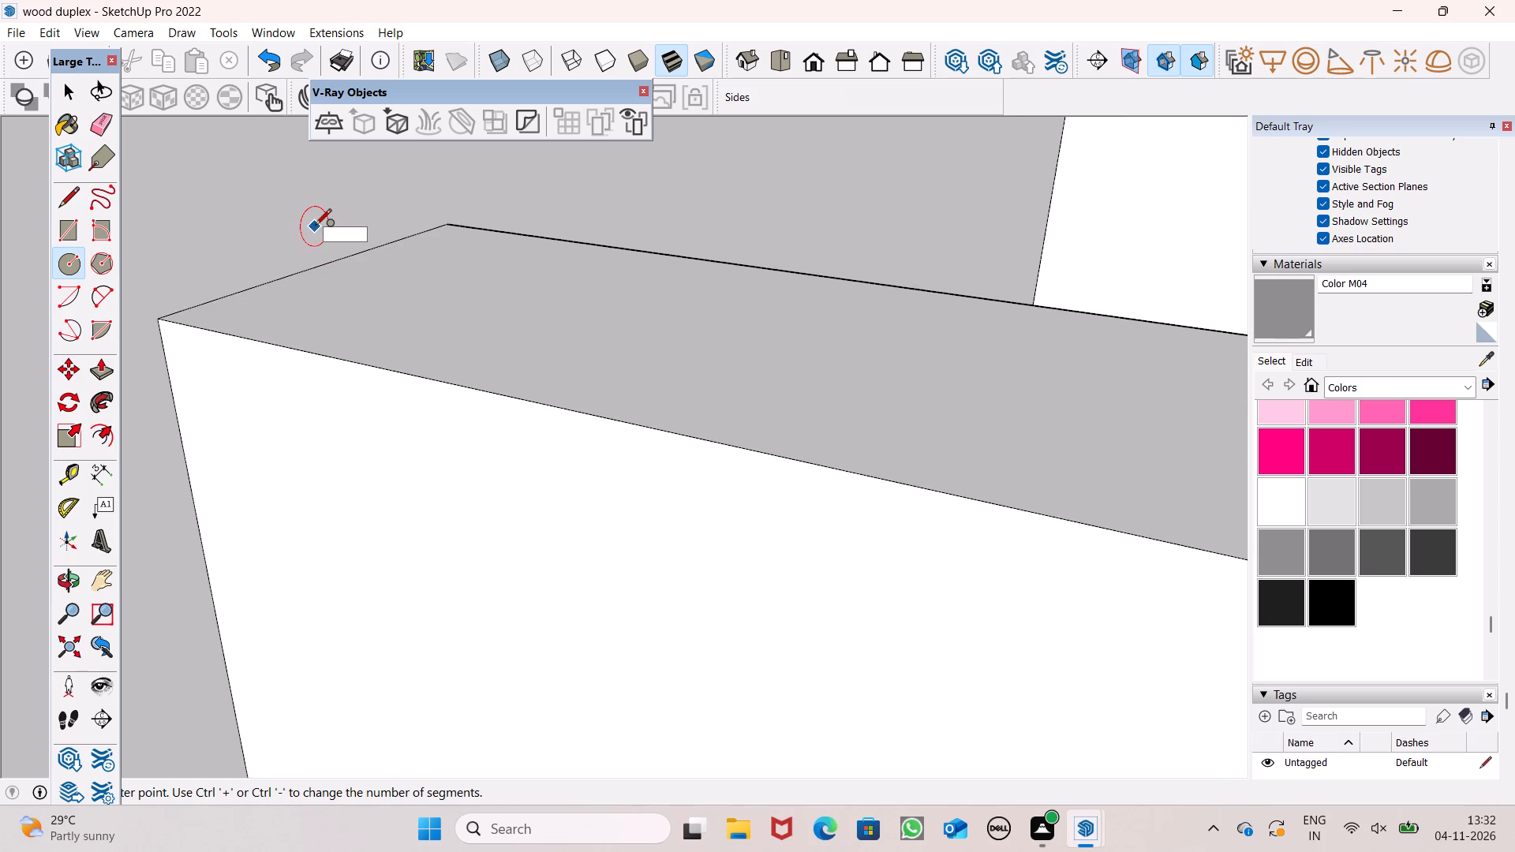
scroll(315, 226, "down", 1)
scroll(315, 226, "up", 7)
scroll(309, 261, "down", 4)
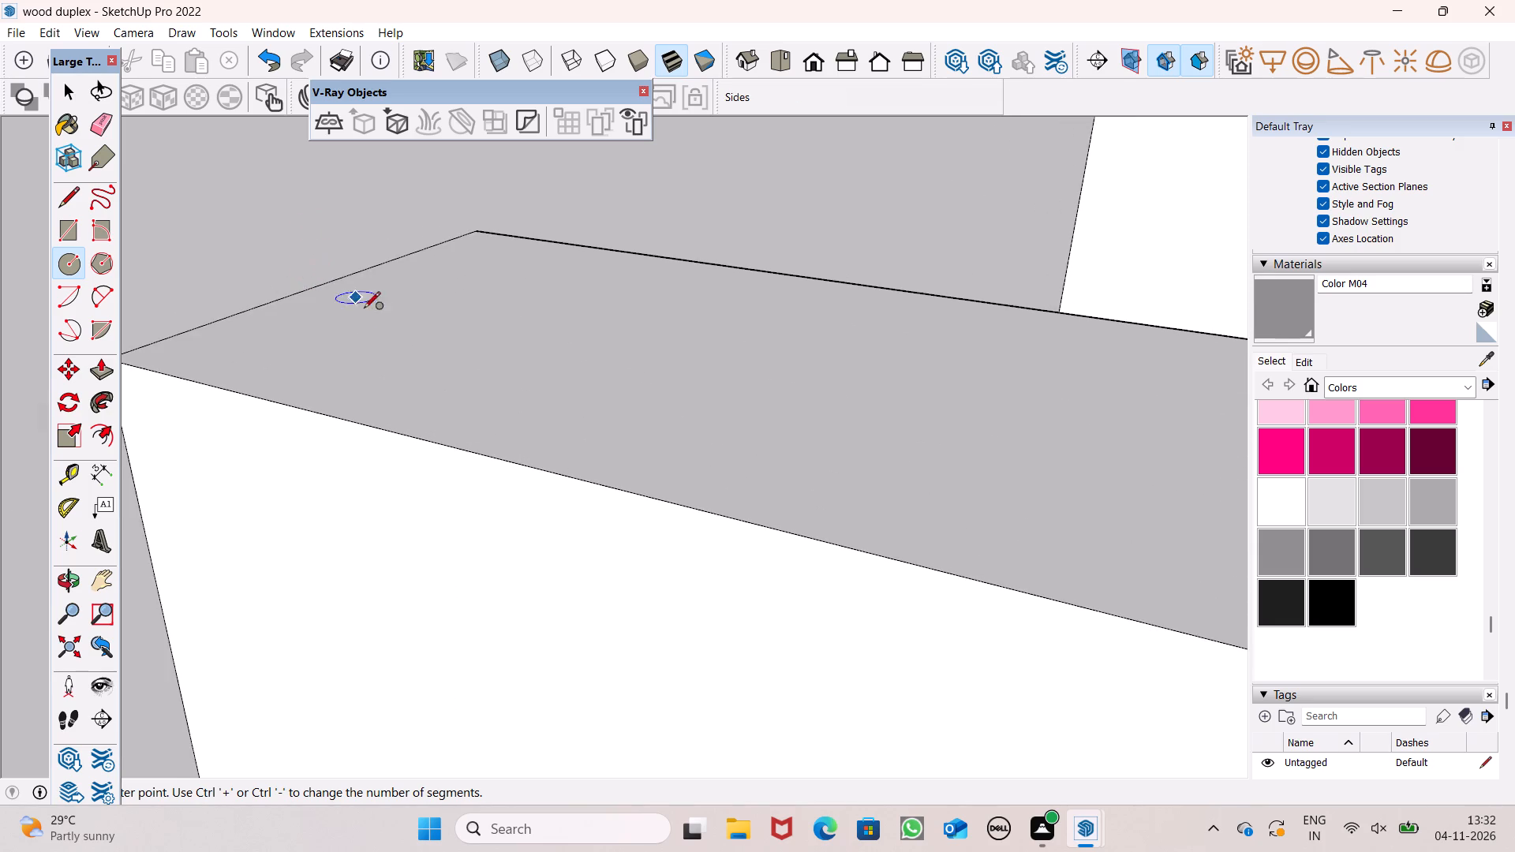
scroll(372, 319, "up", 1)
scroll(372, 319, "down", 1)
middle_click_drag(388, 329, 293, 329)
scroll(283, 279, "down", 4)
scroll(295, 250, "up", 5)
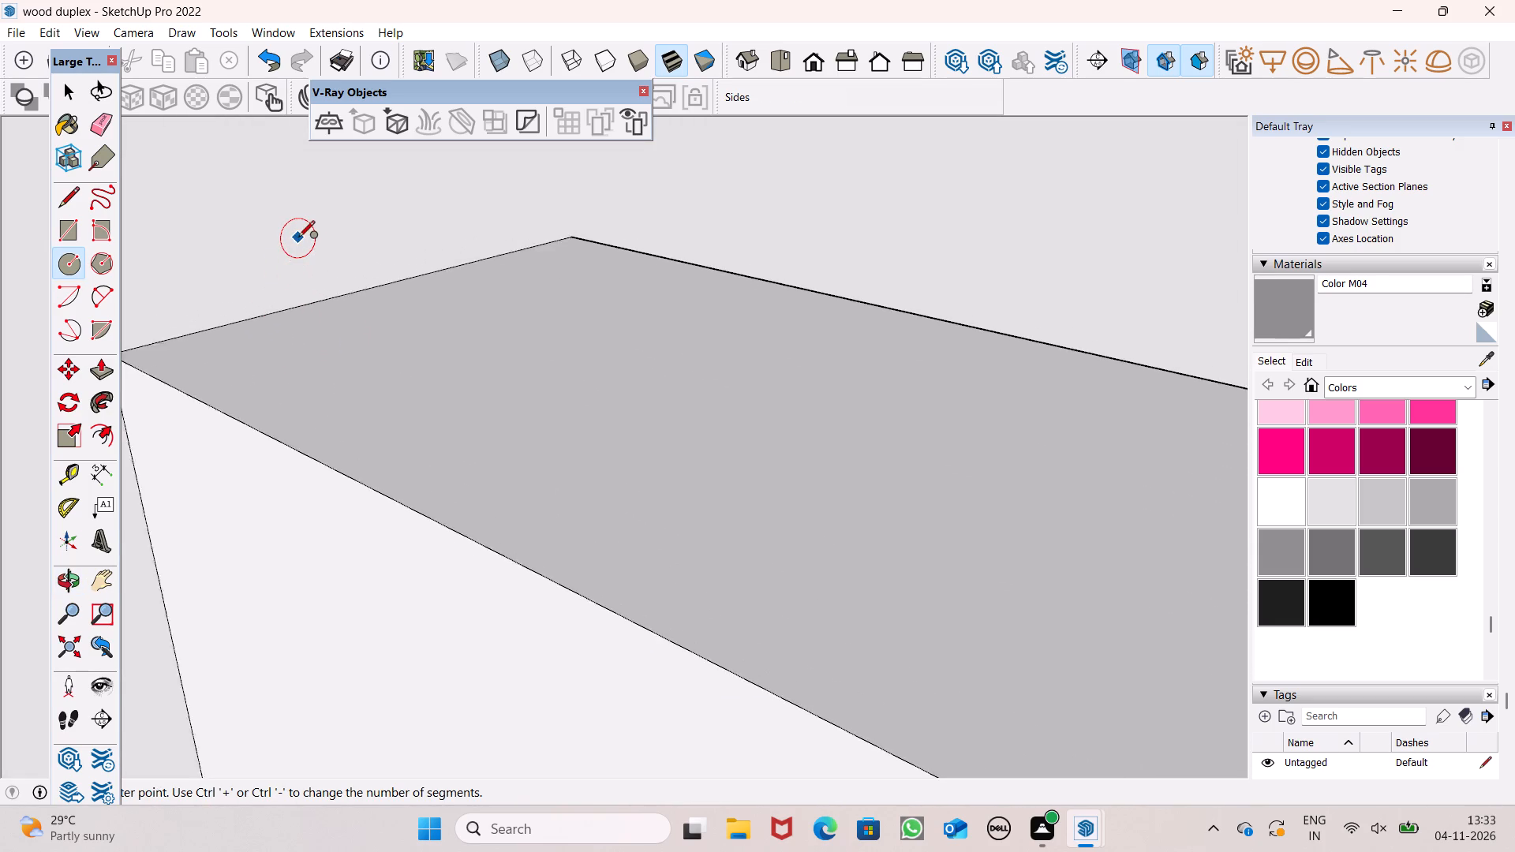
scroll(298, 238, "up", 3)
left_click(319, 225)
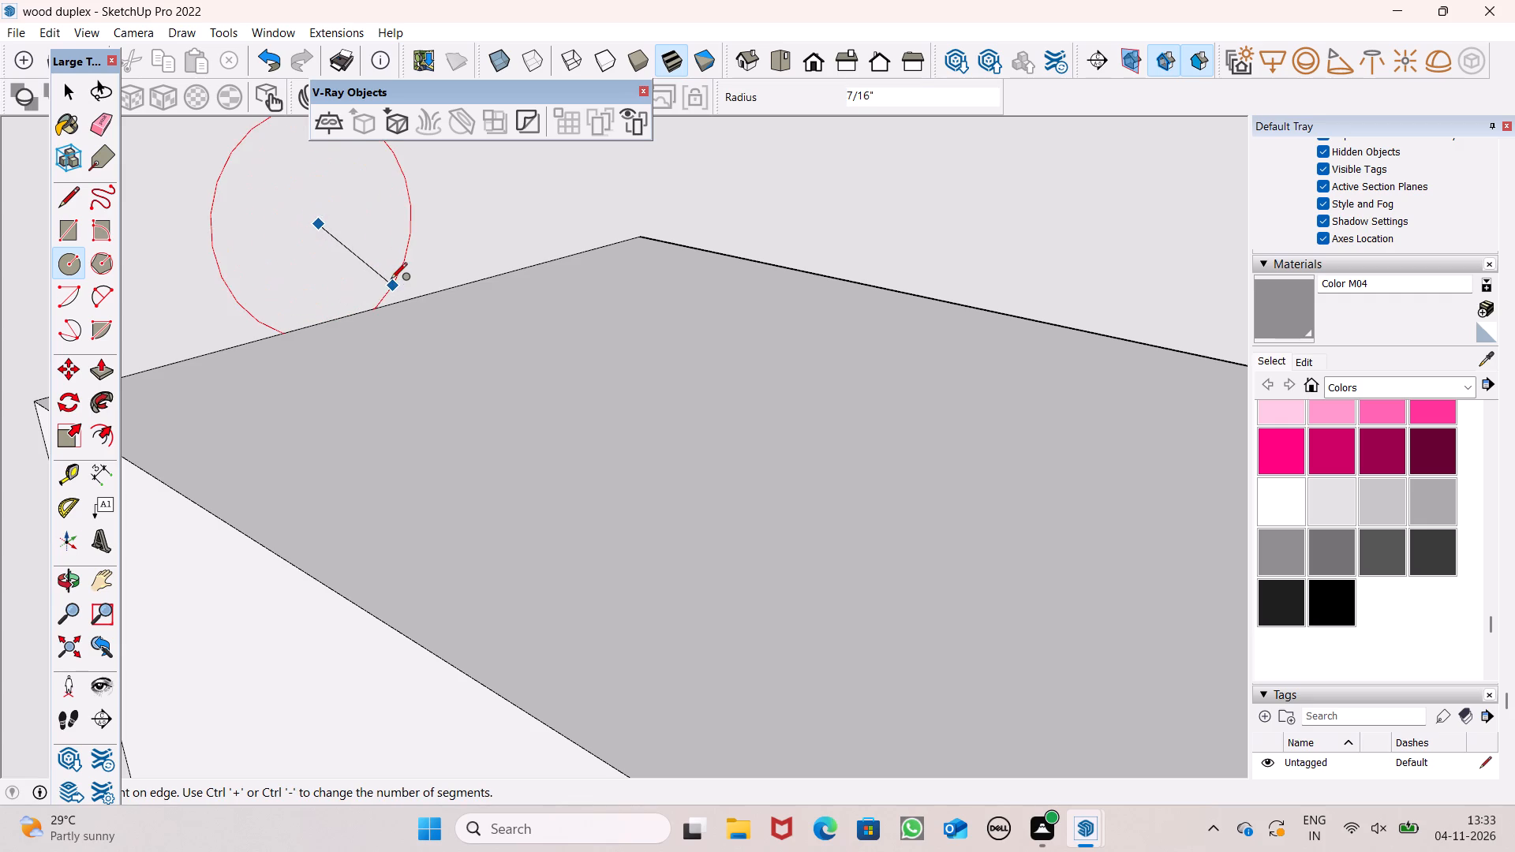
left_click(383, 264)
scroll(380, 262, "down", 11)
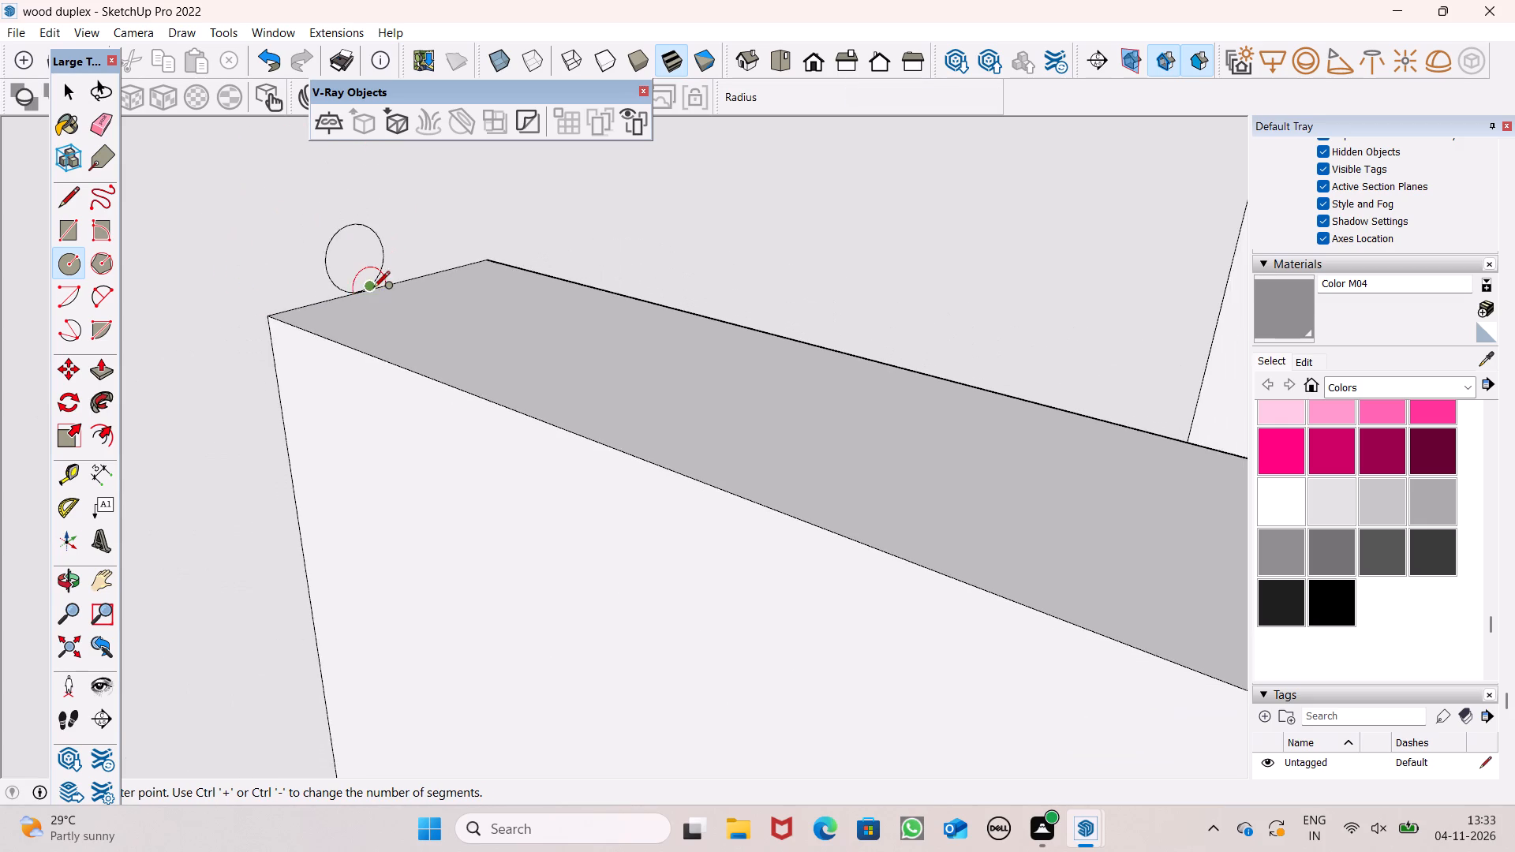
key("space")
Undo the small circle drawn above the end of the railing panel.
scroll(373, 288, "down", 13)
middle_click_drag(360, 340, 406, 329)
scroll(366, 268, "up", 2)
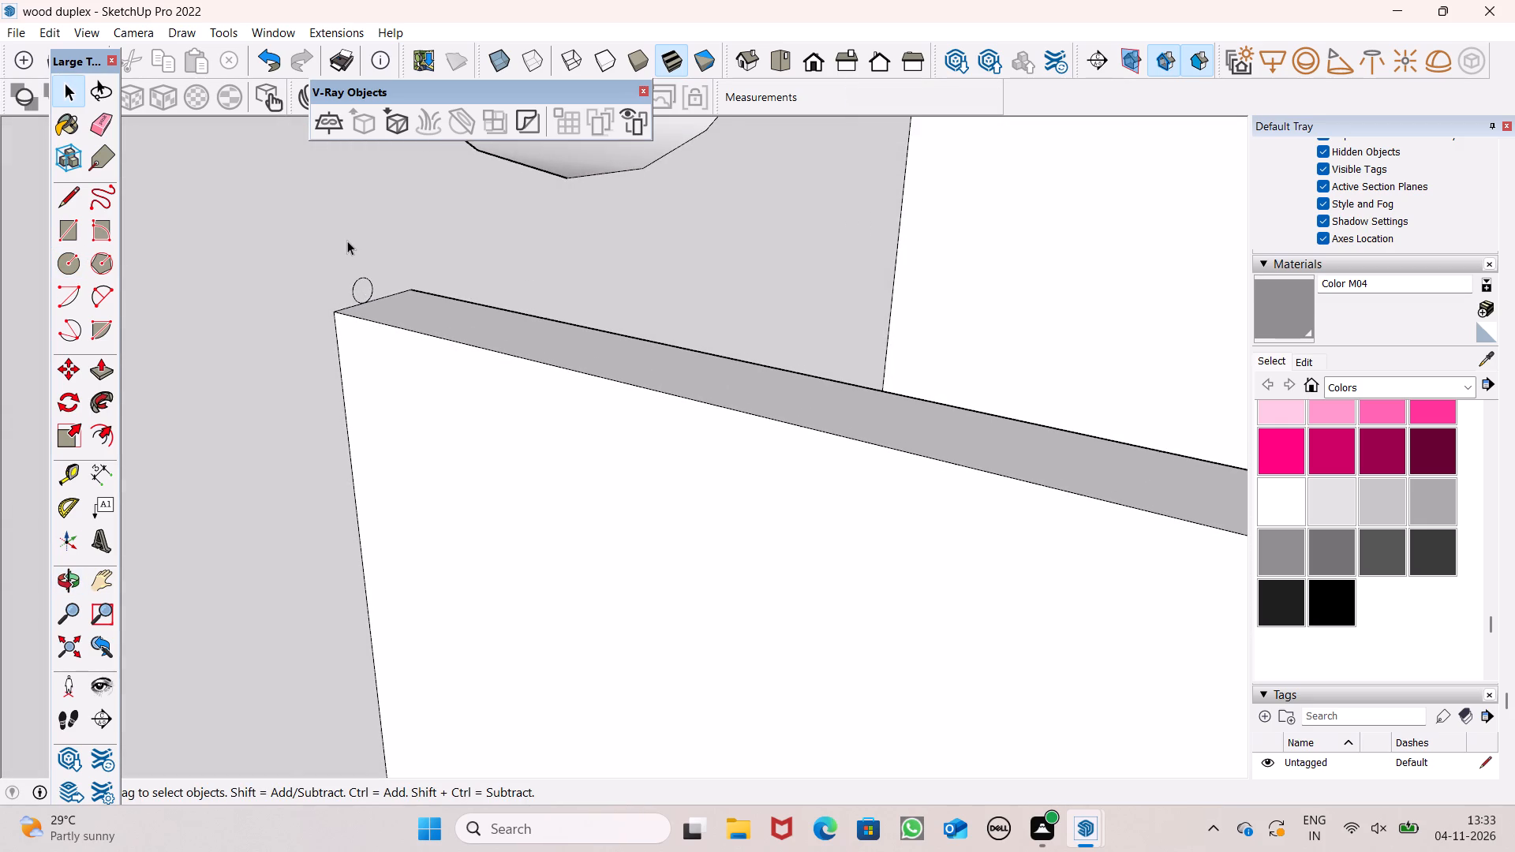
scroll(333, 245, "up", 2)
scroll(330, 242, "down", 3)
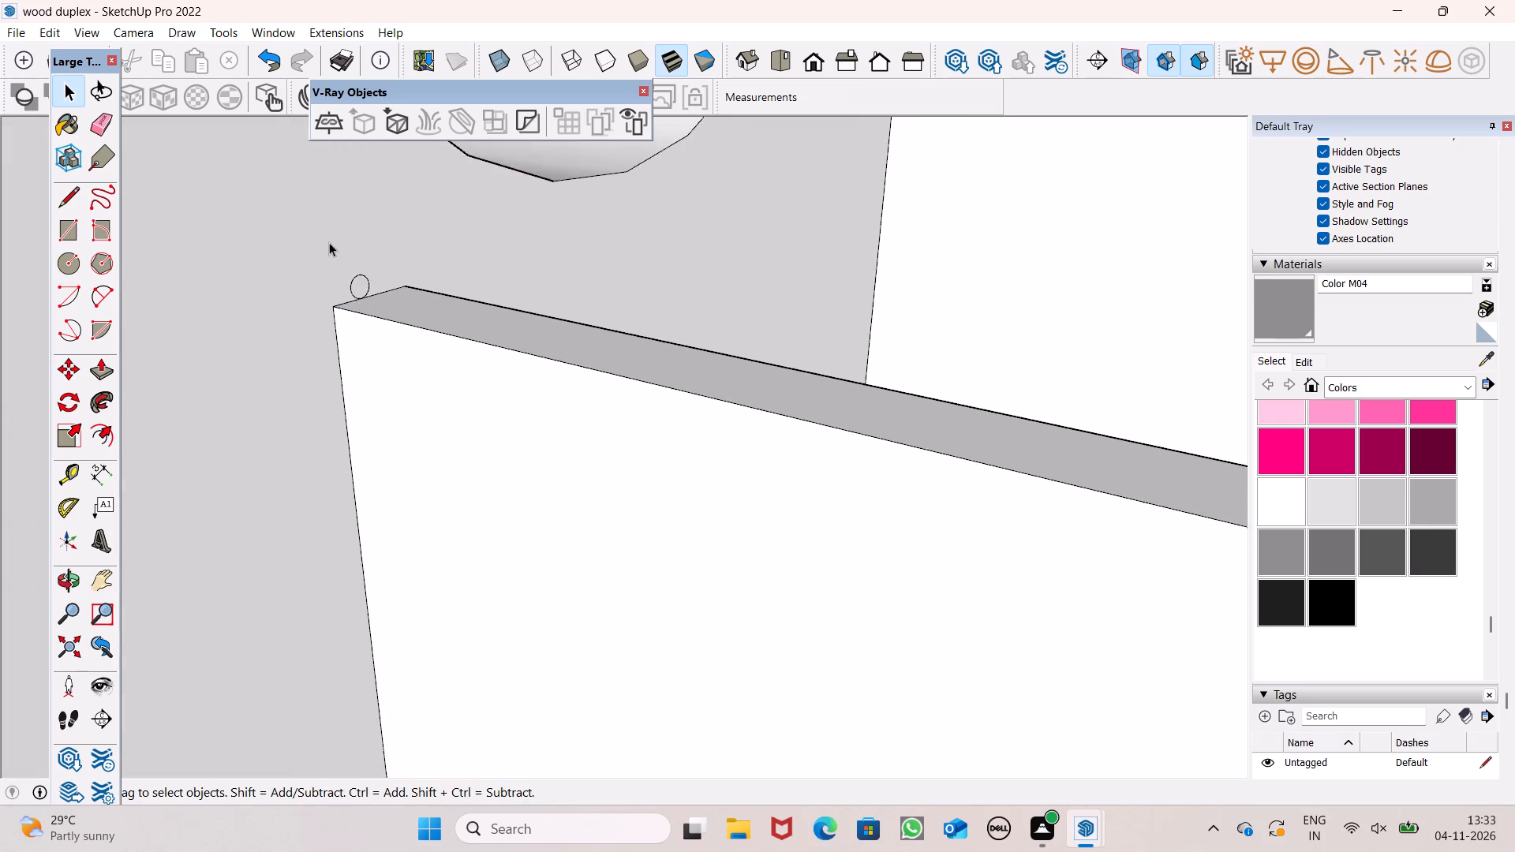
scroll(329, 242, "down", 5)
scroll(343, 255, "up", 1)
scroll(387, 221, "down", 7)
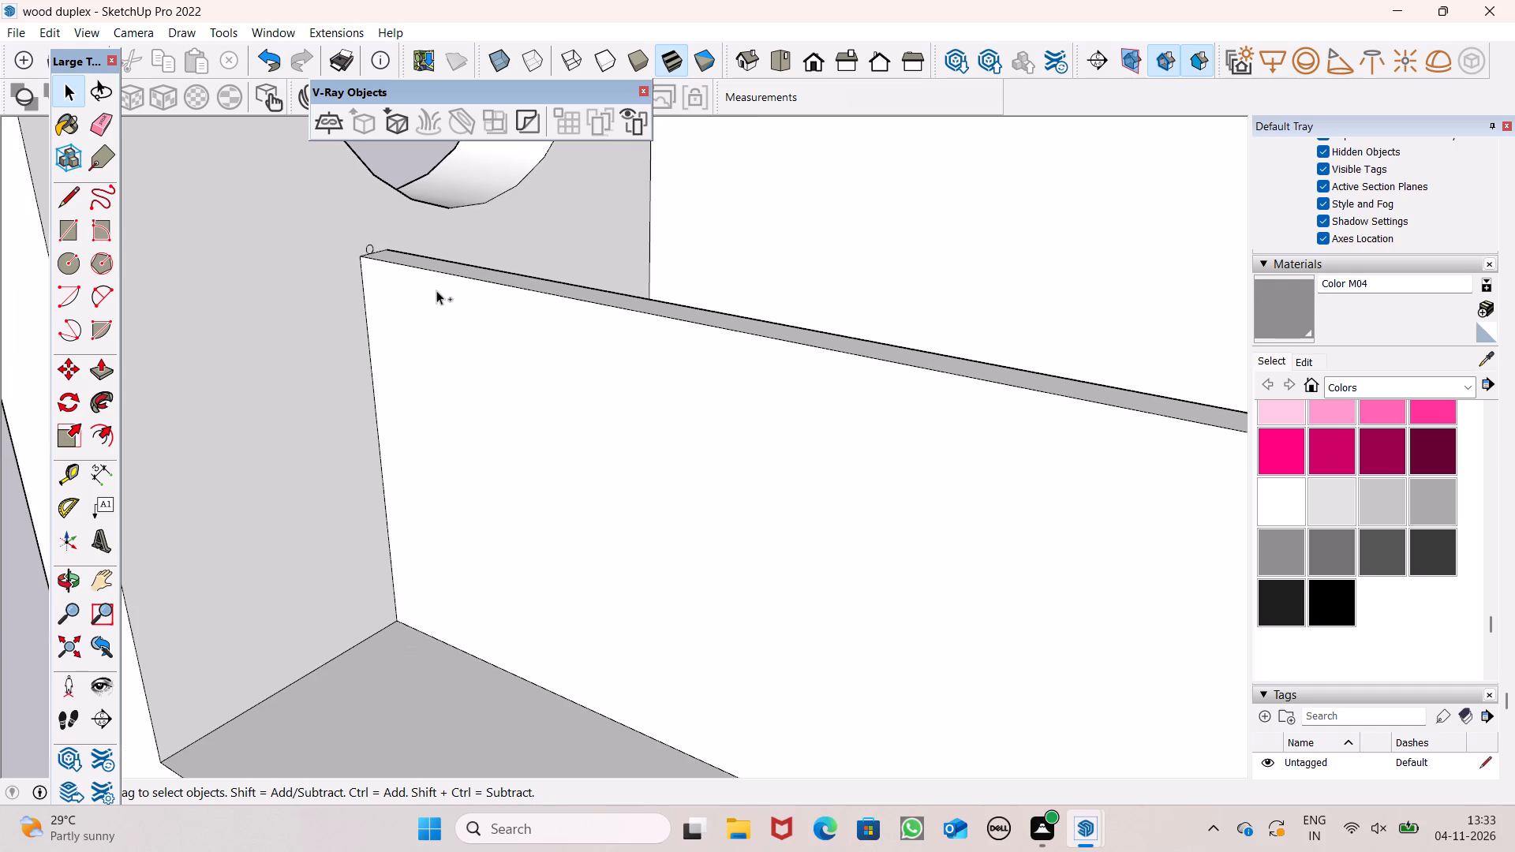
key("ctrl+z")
Paint the balcony railing panel's front and back faces with Translucent Glass Gray from the Glass and Mirrors materials.
scroll(396, 259, "down", 6)
middle_click_drag(412, 286, 476, 298)
scroll(476, 299, "up", 1)
scroll(425, 289, "down", 4)
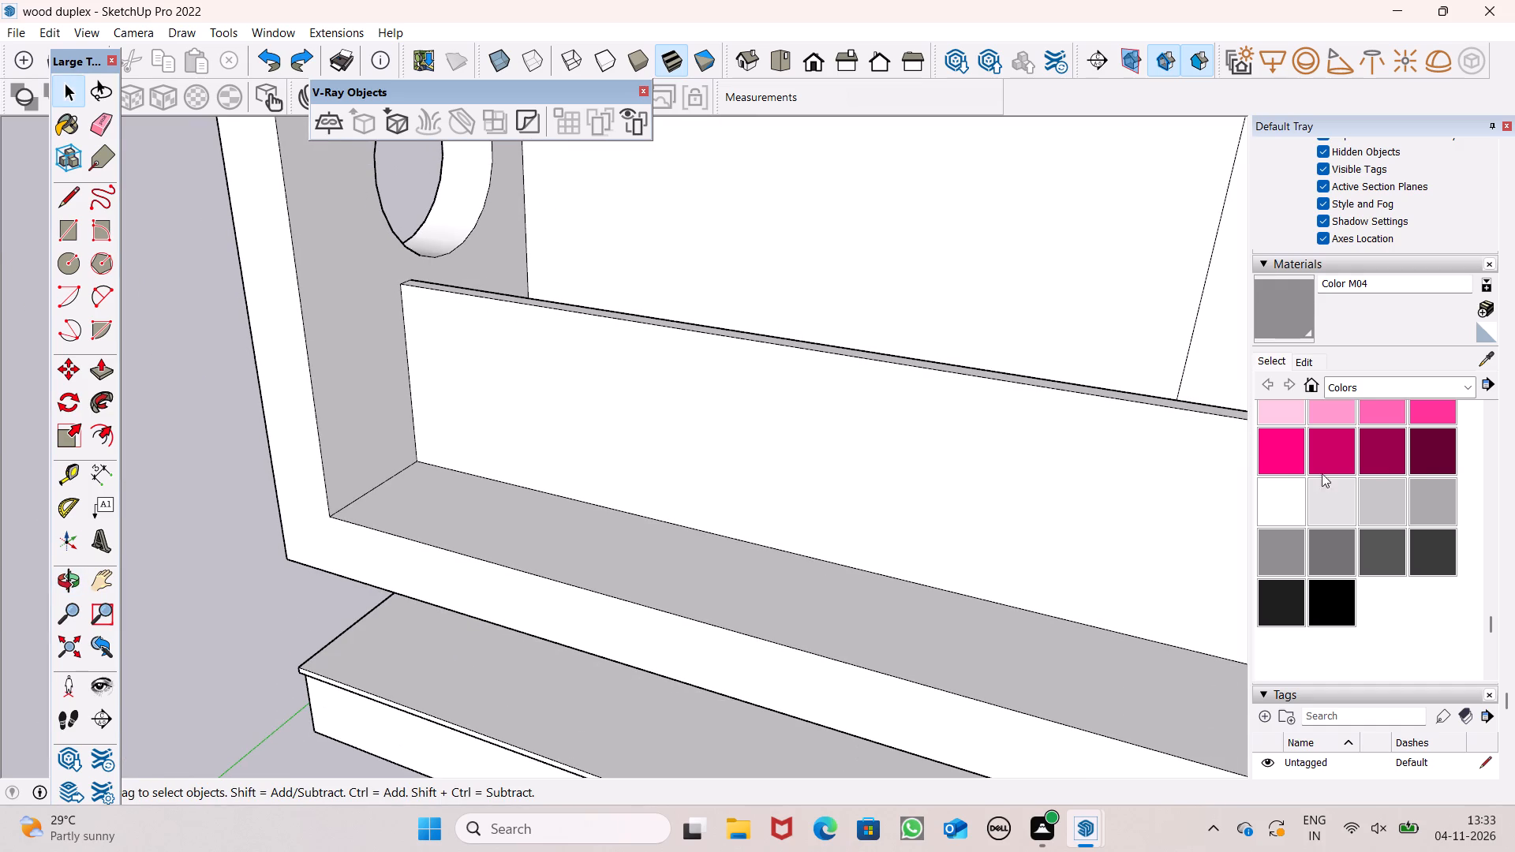
left_click(1370, 385)
left_click(1371, 481)
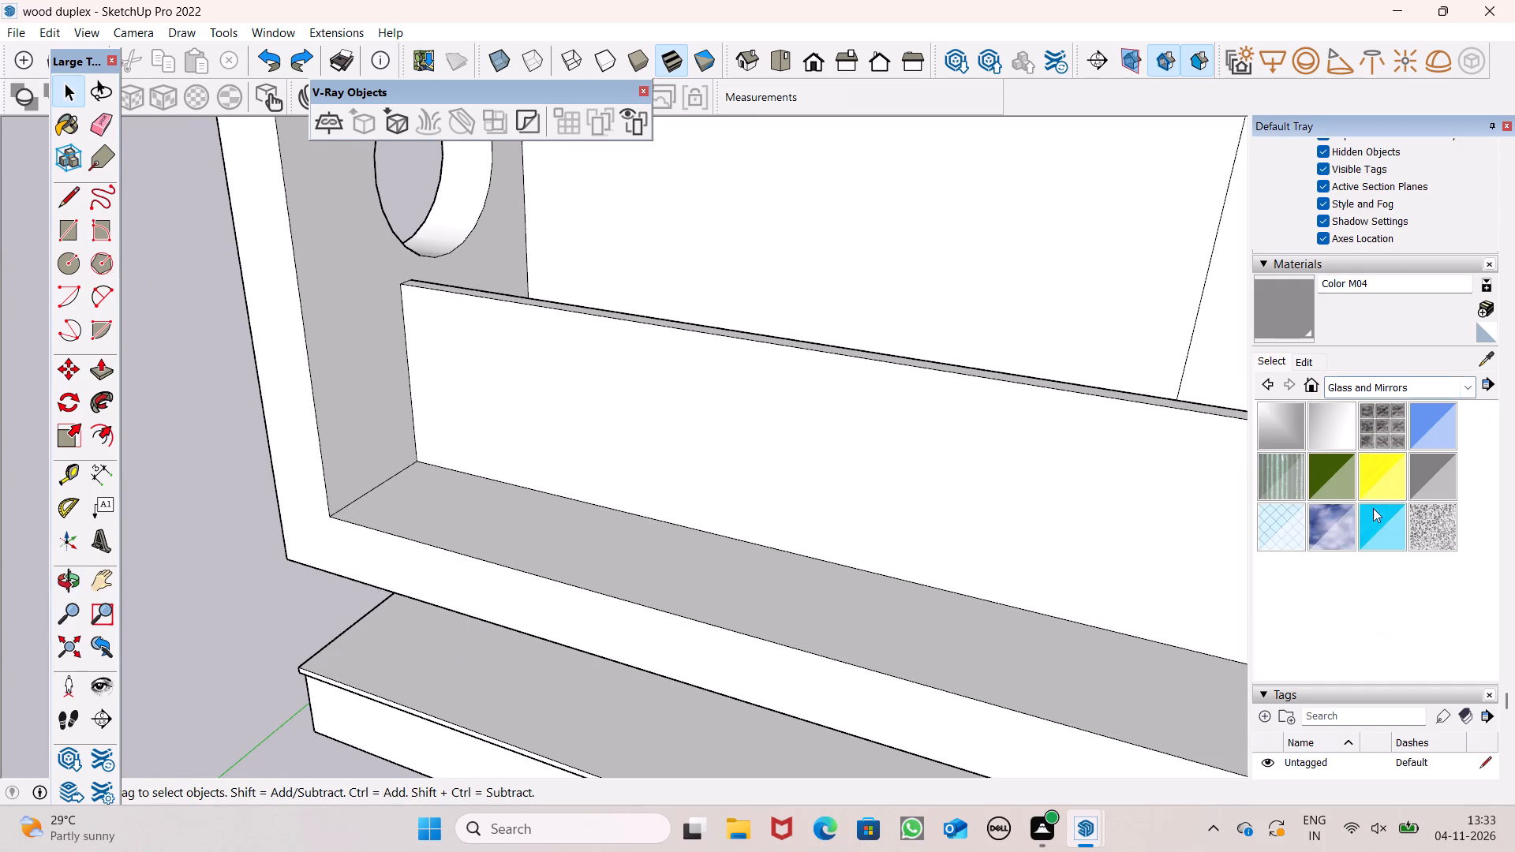
left_click(1427, 480)
left_click(1042, 458)
middle_click_drag(1139, 450, 331, 421)
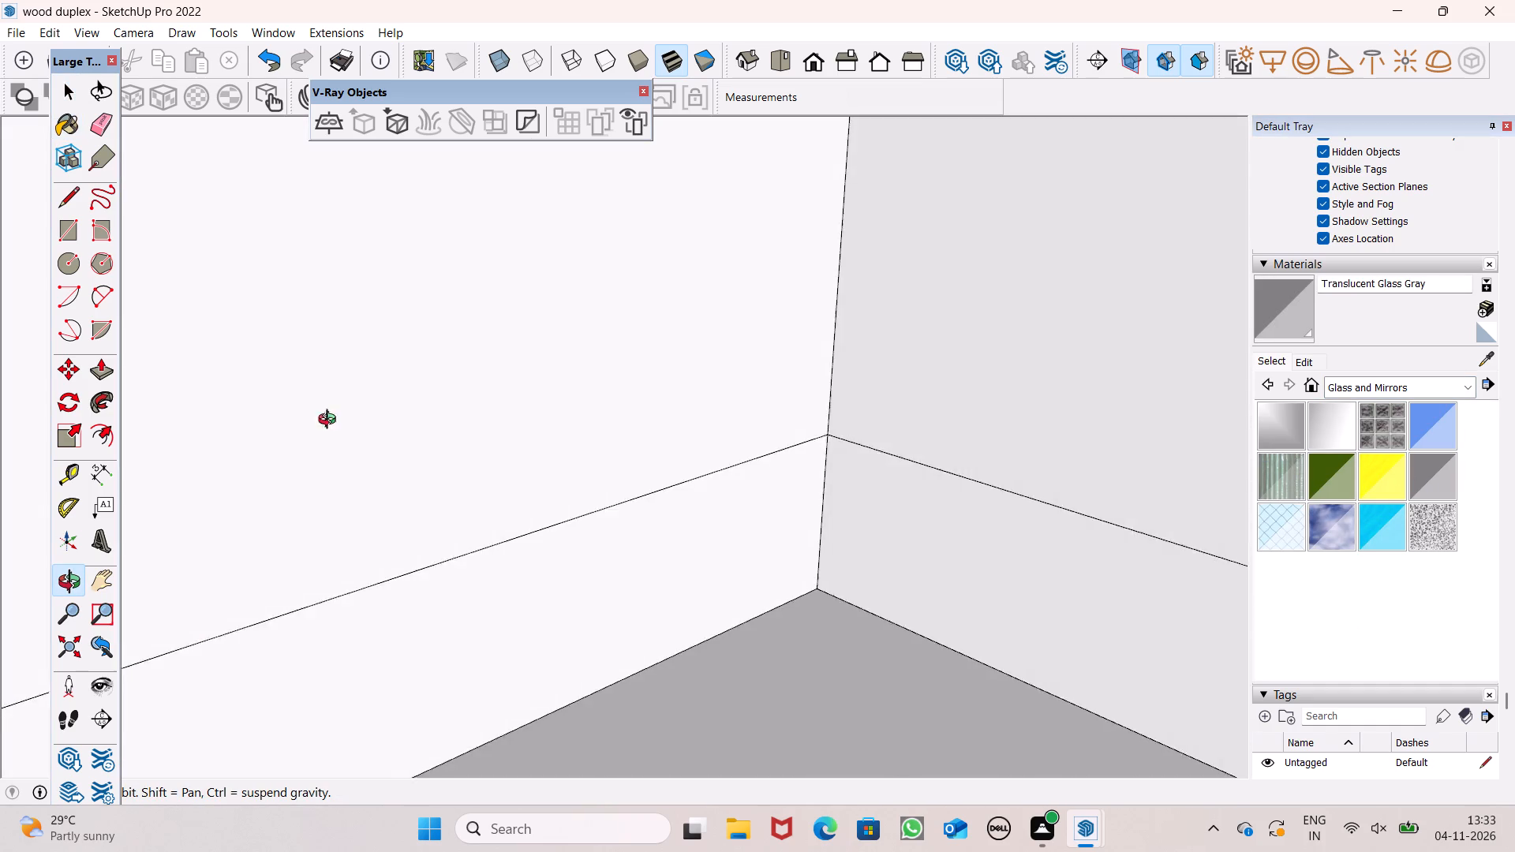
middle_click_drag(331, 421, 732, 410)
scroll(563, 482, "up", 8)
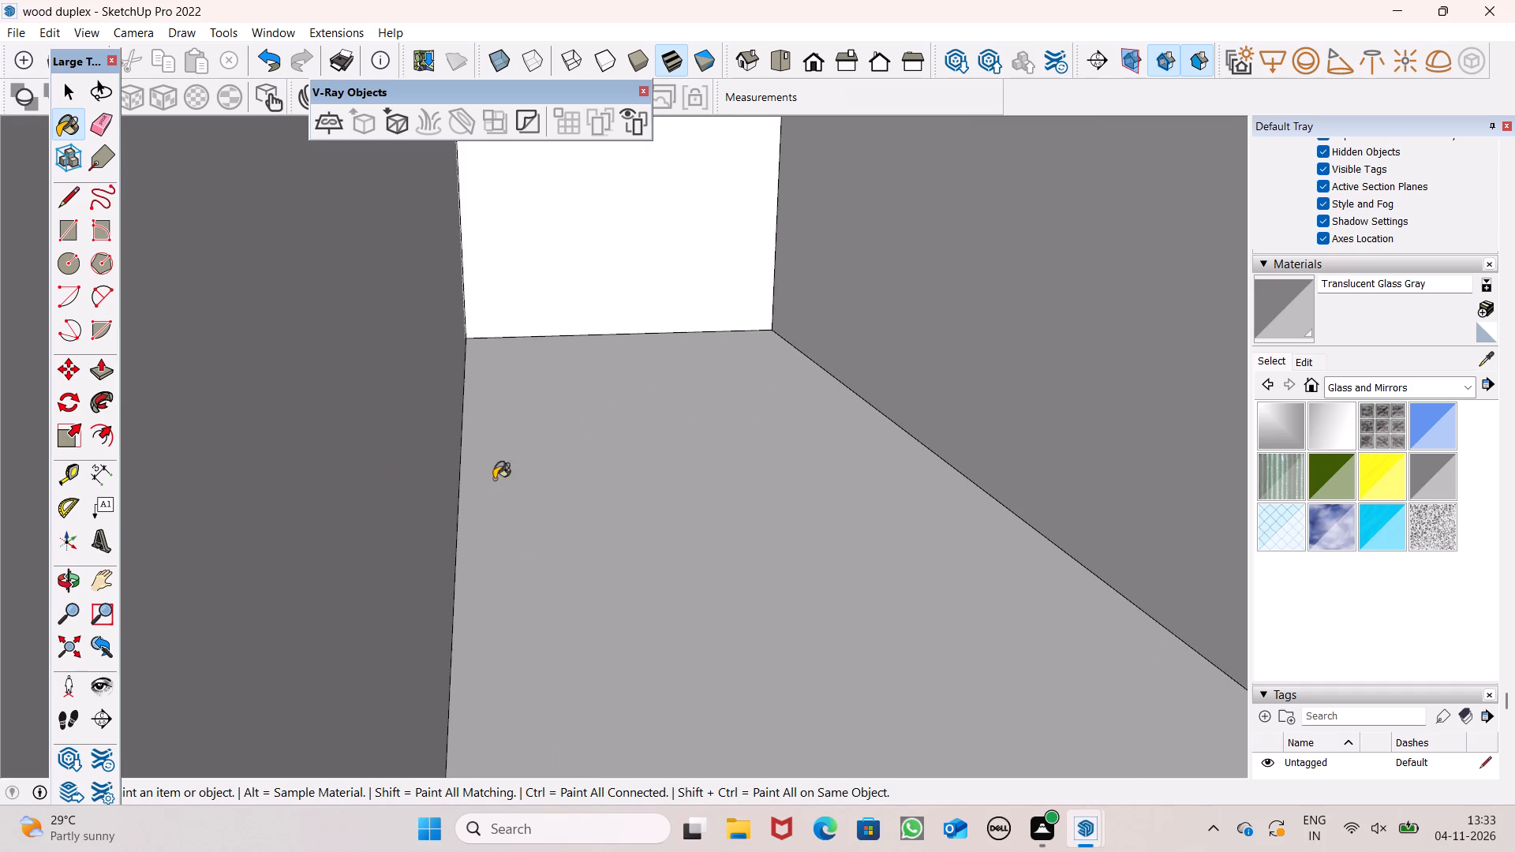
left_click(334, 458)
scroll(533, 452, "down", 2)
key("space")
scroll(531, 444, "down", 3)
middle_click_drag(526, 463, 683, 480)
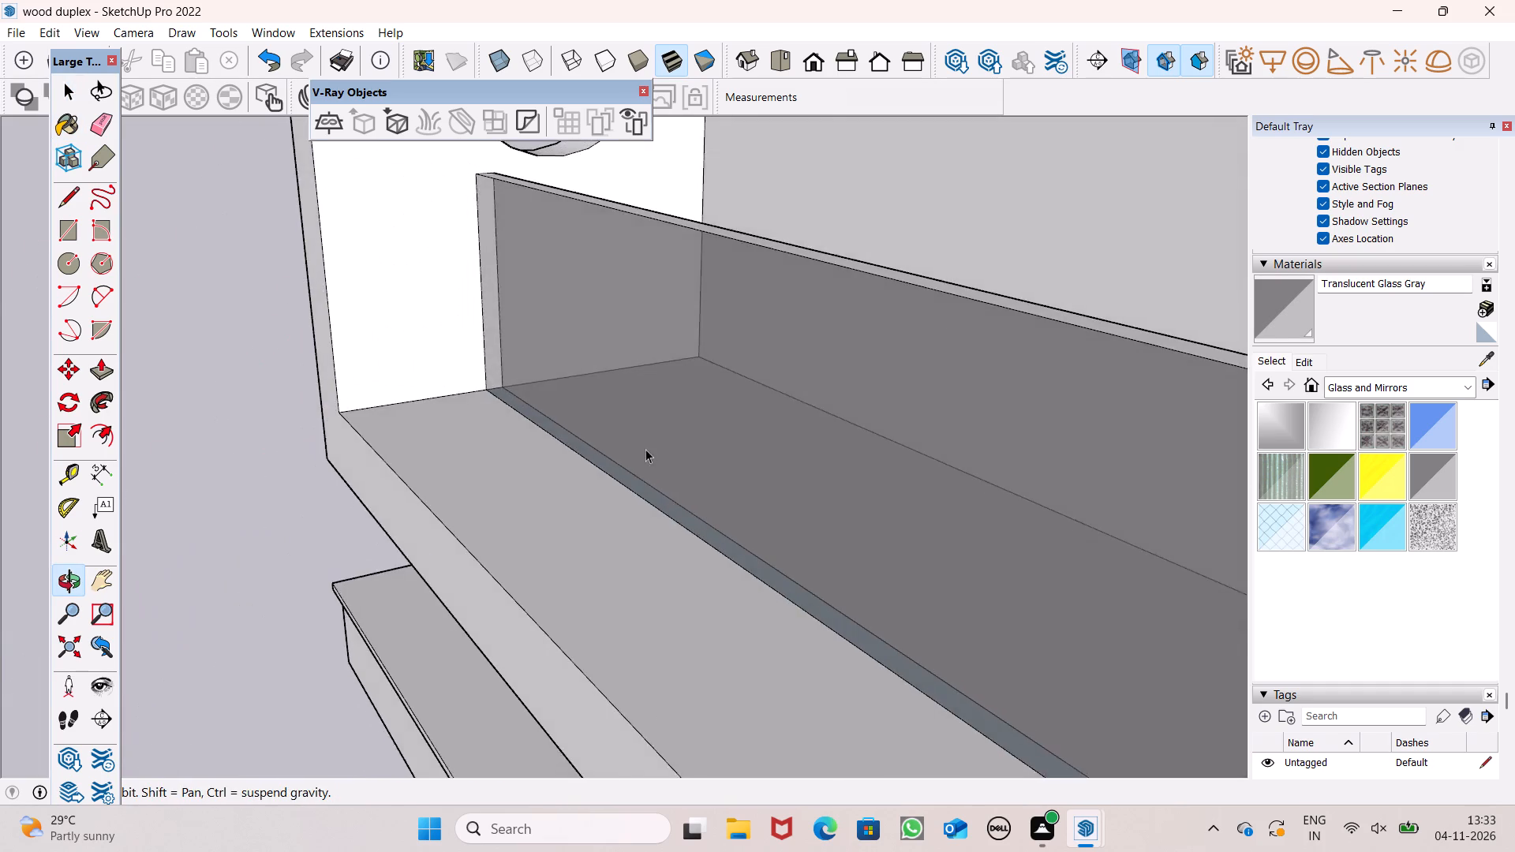
Examine the glass railing panel and where its end meets the balcony's side wall below the round opening.
scroll(617, 506, "down", 7)
scroll(663, 230, "up", 8)
scroll(503, 382, "up", 7)
scroll(410, 349, "down", 5)
middle_click_drag(421, 396, 509, 293)
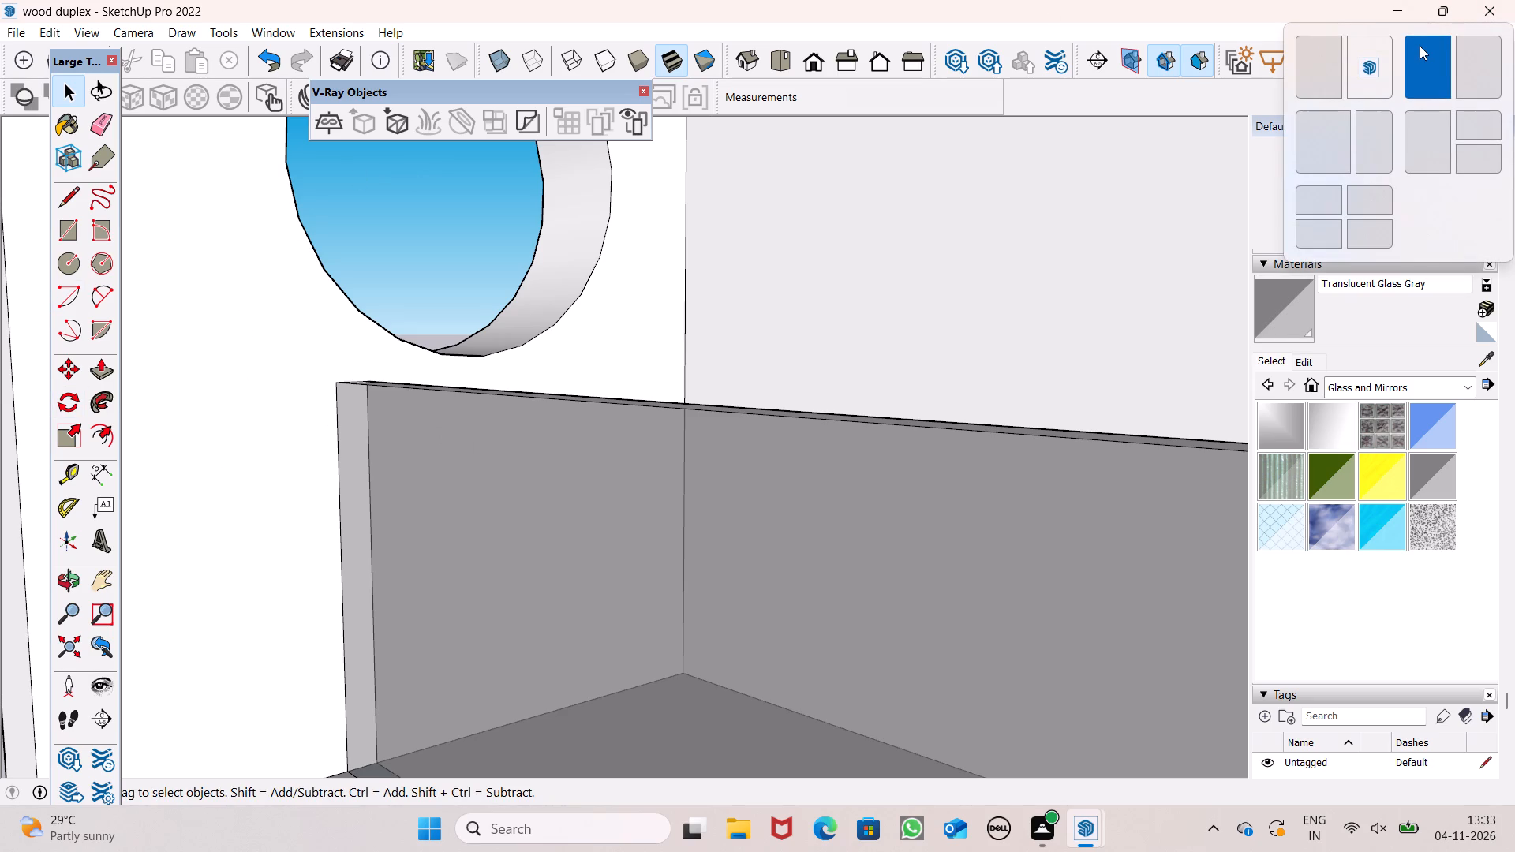
scroll(1354, 112, "down", 1)
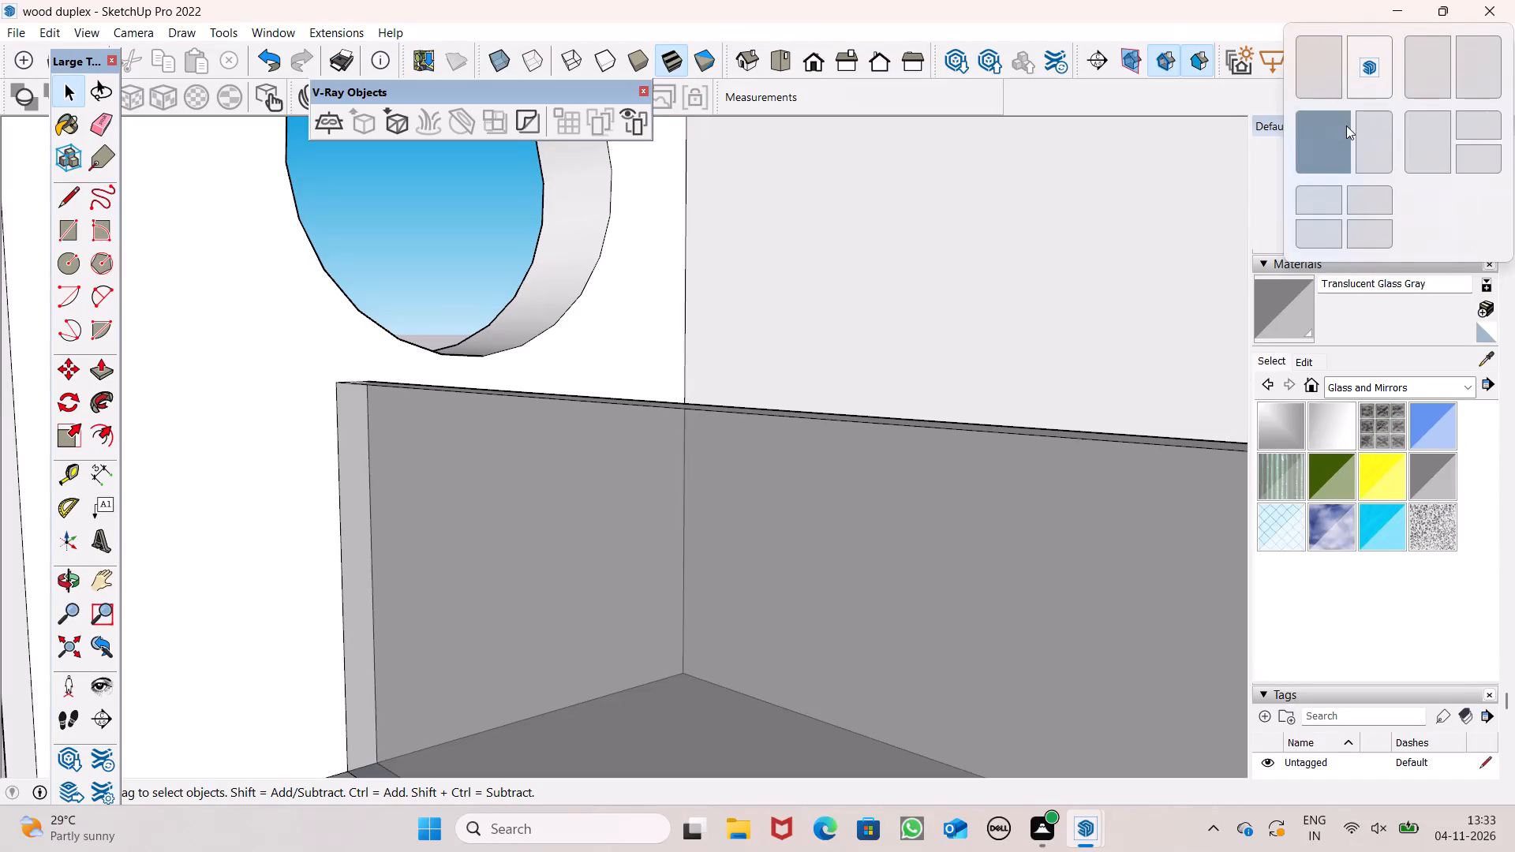
scroll(1346, 125, "down", 1)
scroll(1029, 255, "down", 9)
middle_click_drag(1012, 263, 993, 306)
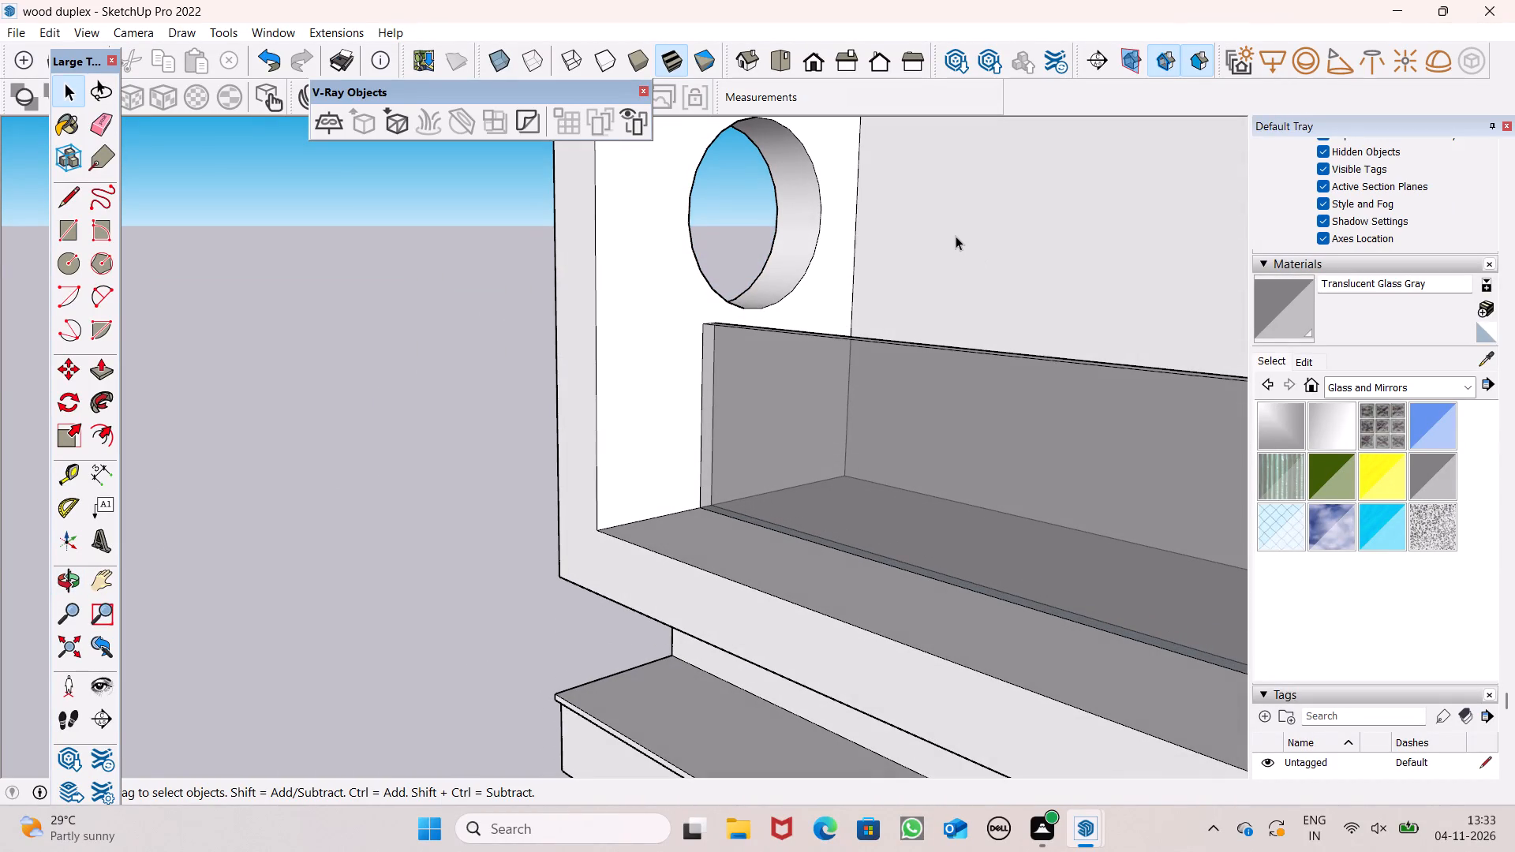
scroll(833, 256, "down", 4)
middle_click_drag(817, 316, 797, 357)
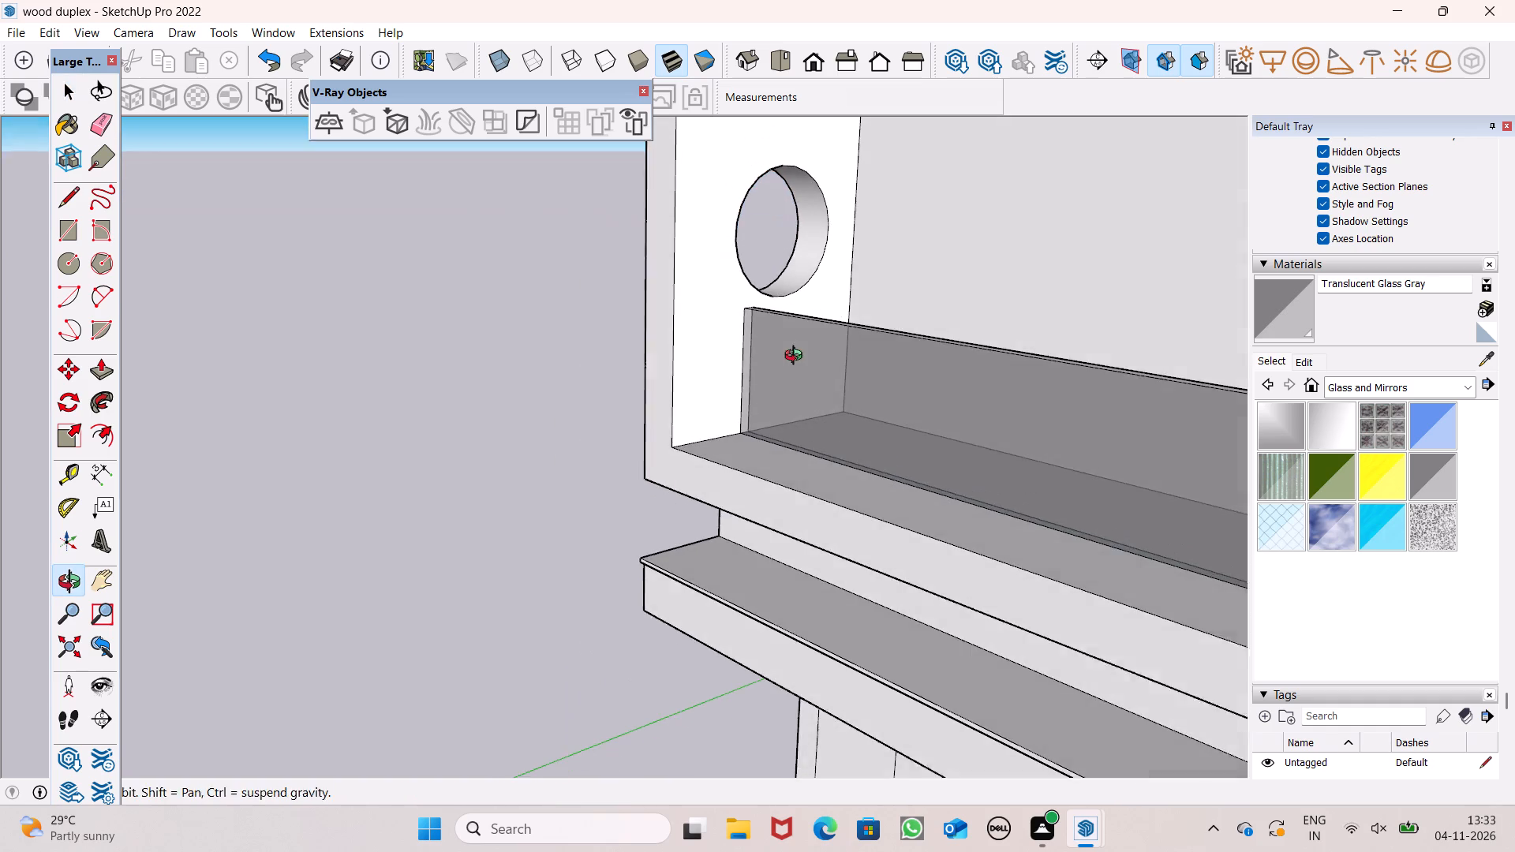
middle_click_drag(797, 357, 795, 359)
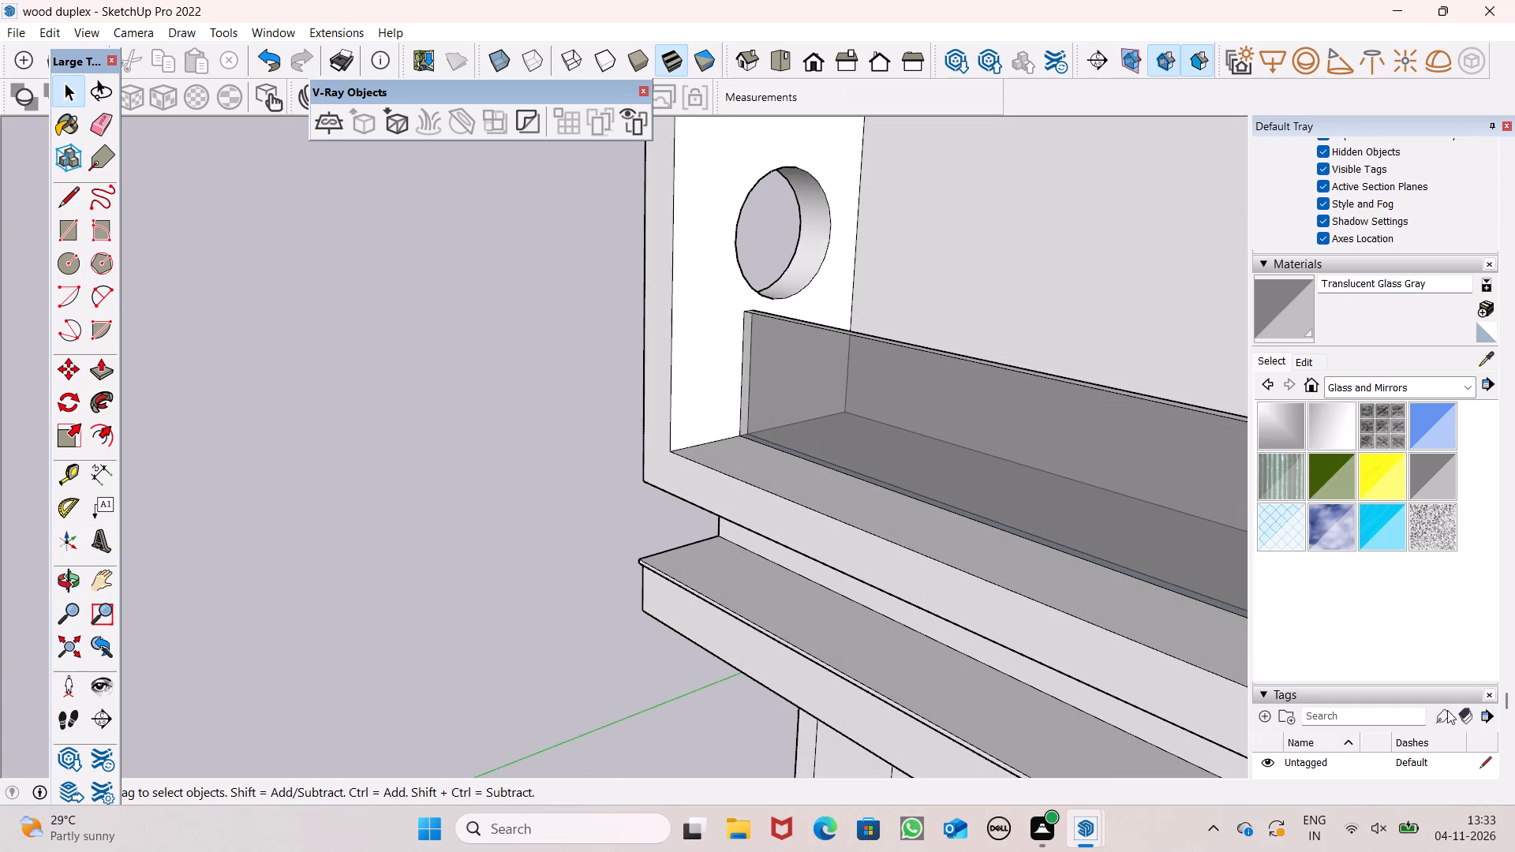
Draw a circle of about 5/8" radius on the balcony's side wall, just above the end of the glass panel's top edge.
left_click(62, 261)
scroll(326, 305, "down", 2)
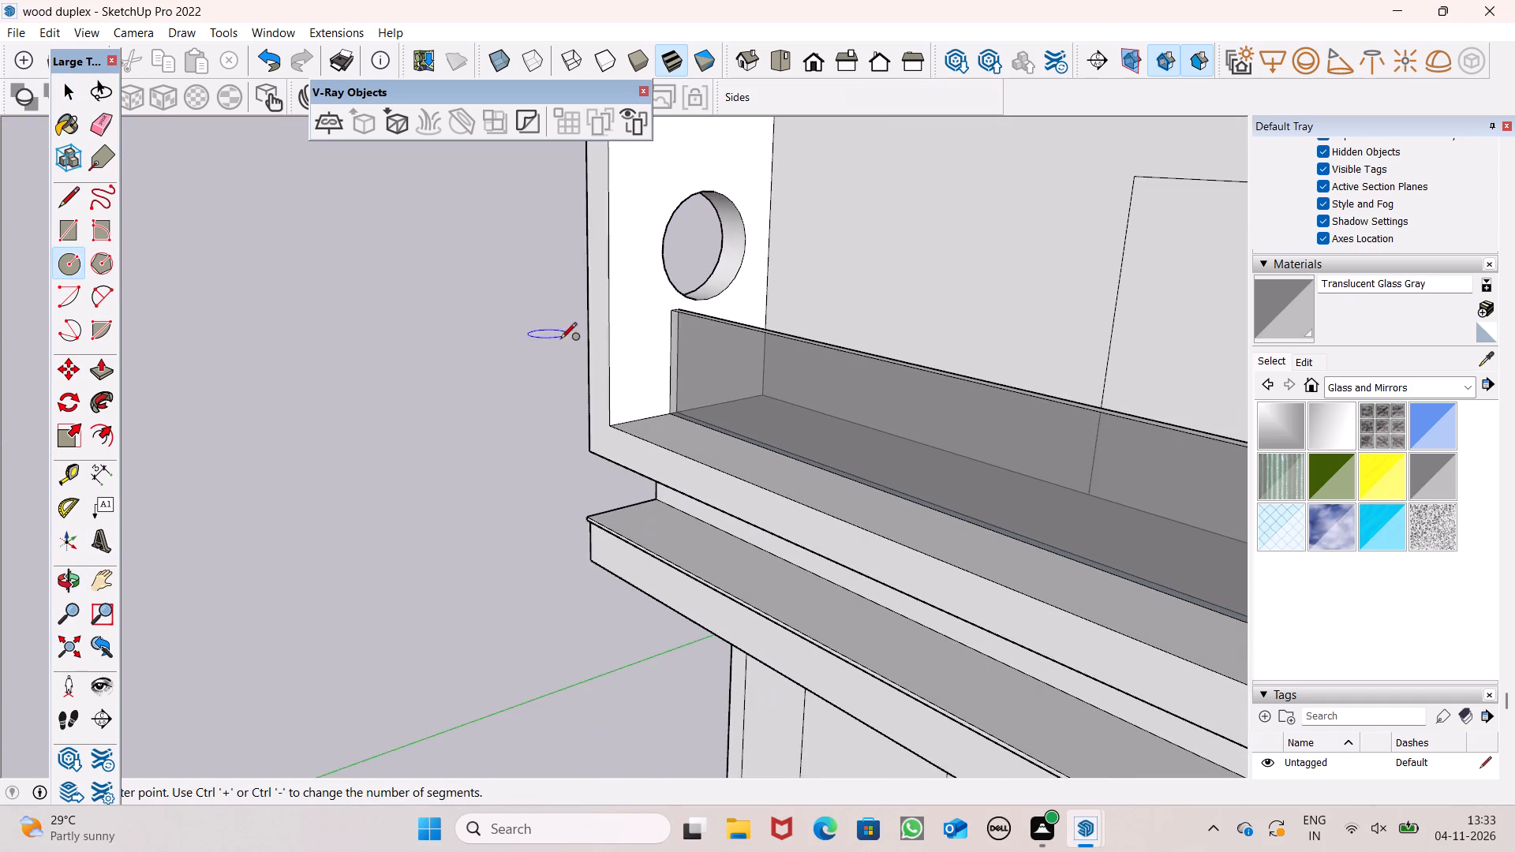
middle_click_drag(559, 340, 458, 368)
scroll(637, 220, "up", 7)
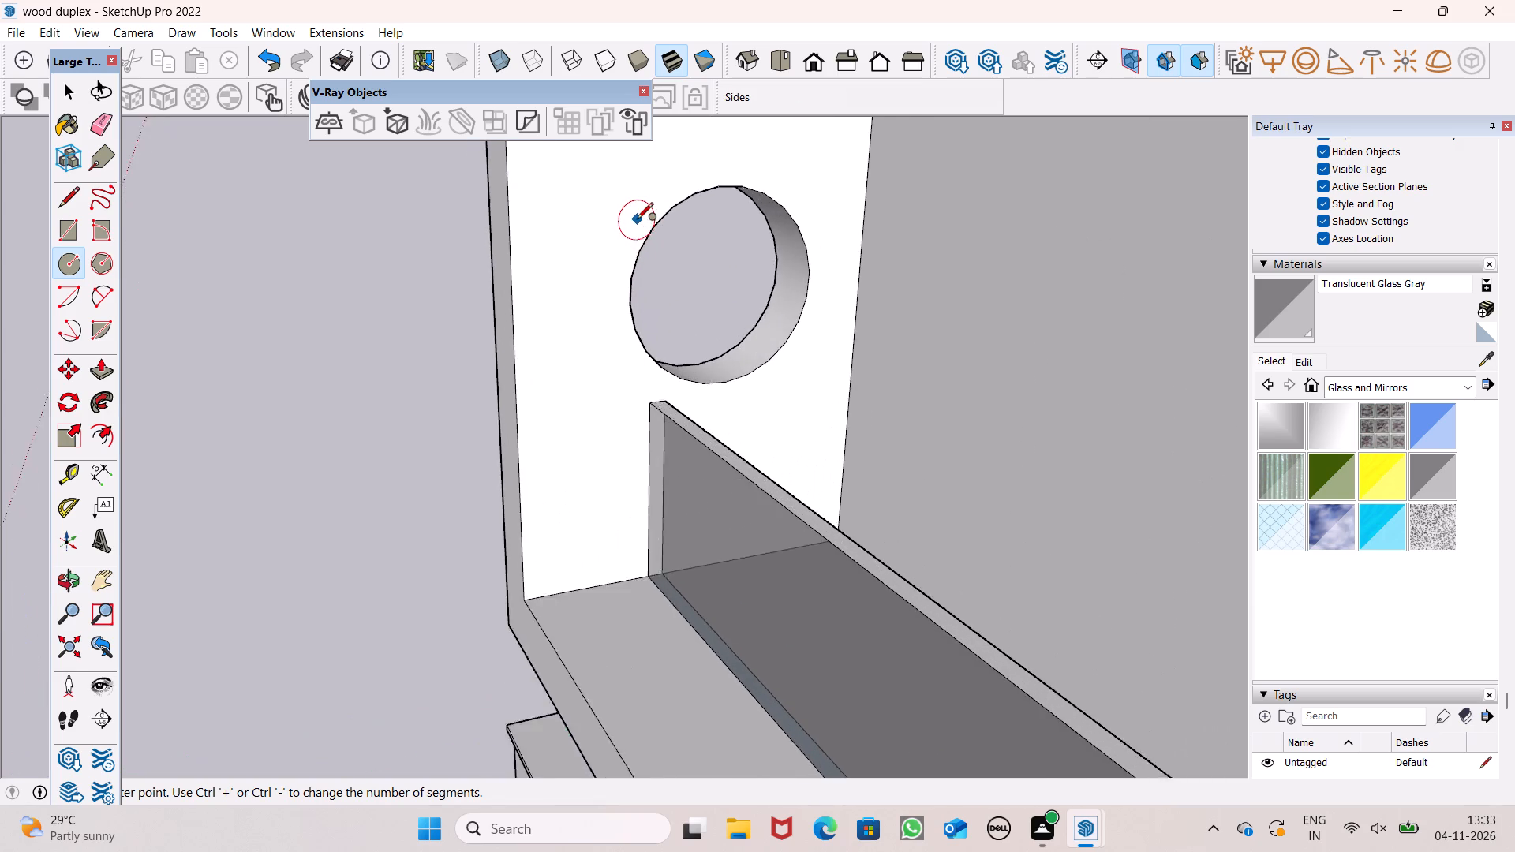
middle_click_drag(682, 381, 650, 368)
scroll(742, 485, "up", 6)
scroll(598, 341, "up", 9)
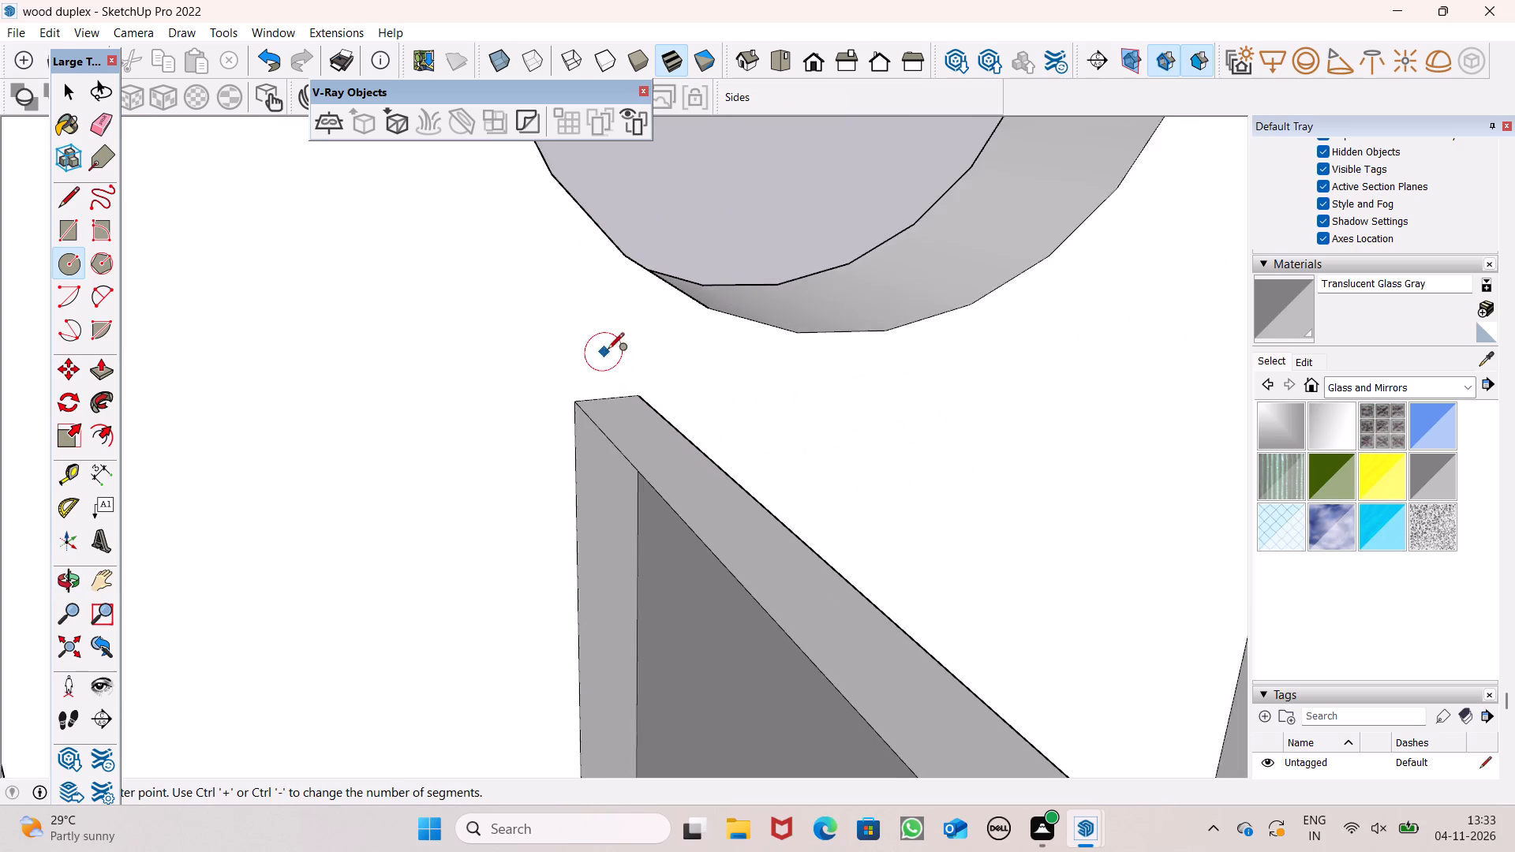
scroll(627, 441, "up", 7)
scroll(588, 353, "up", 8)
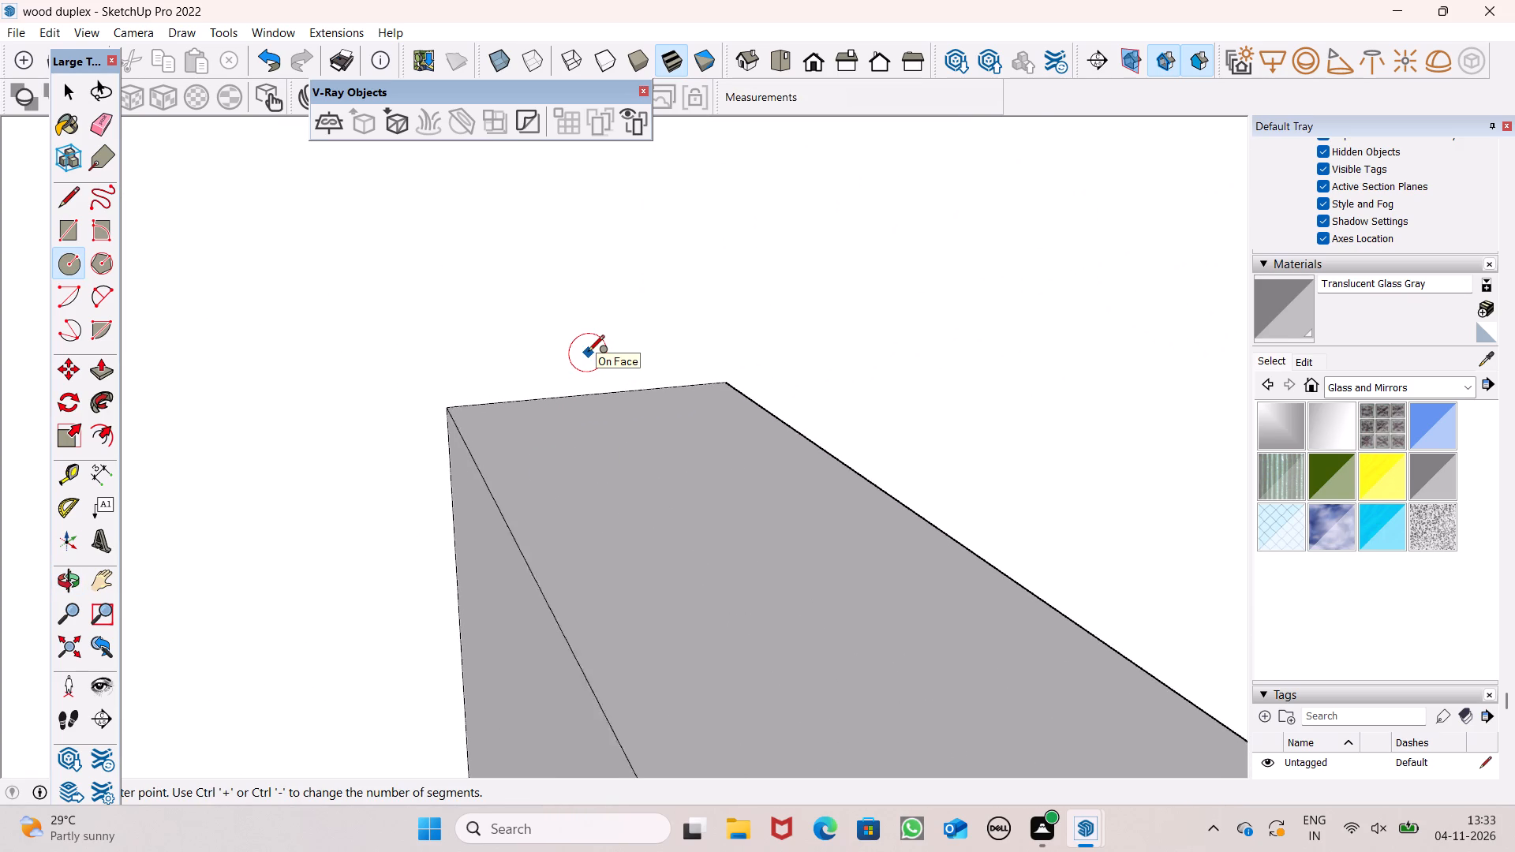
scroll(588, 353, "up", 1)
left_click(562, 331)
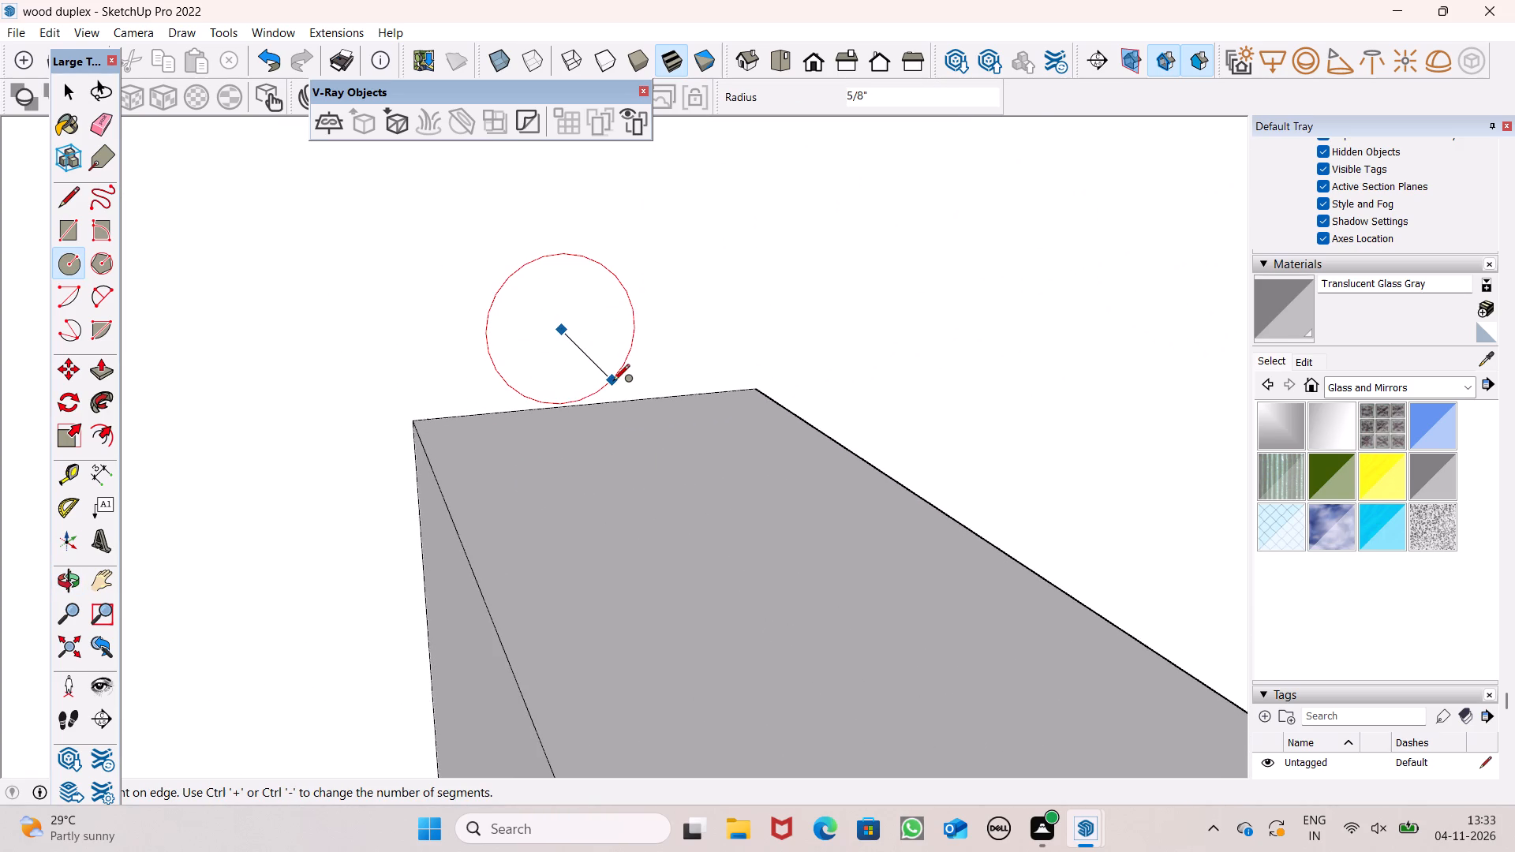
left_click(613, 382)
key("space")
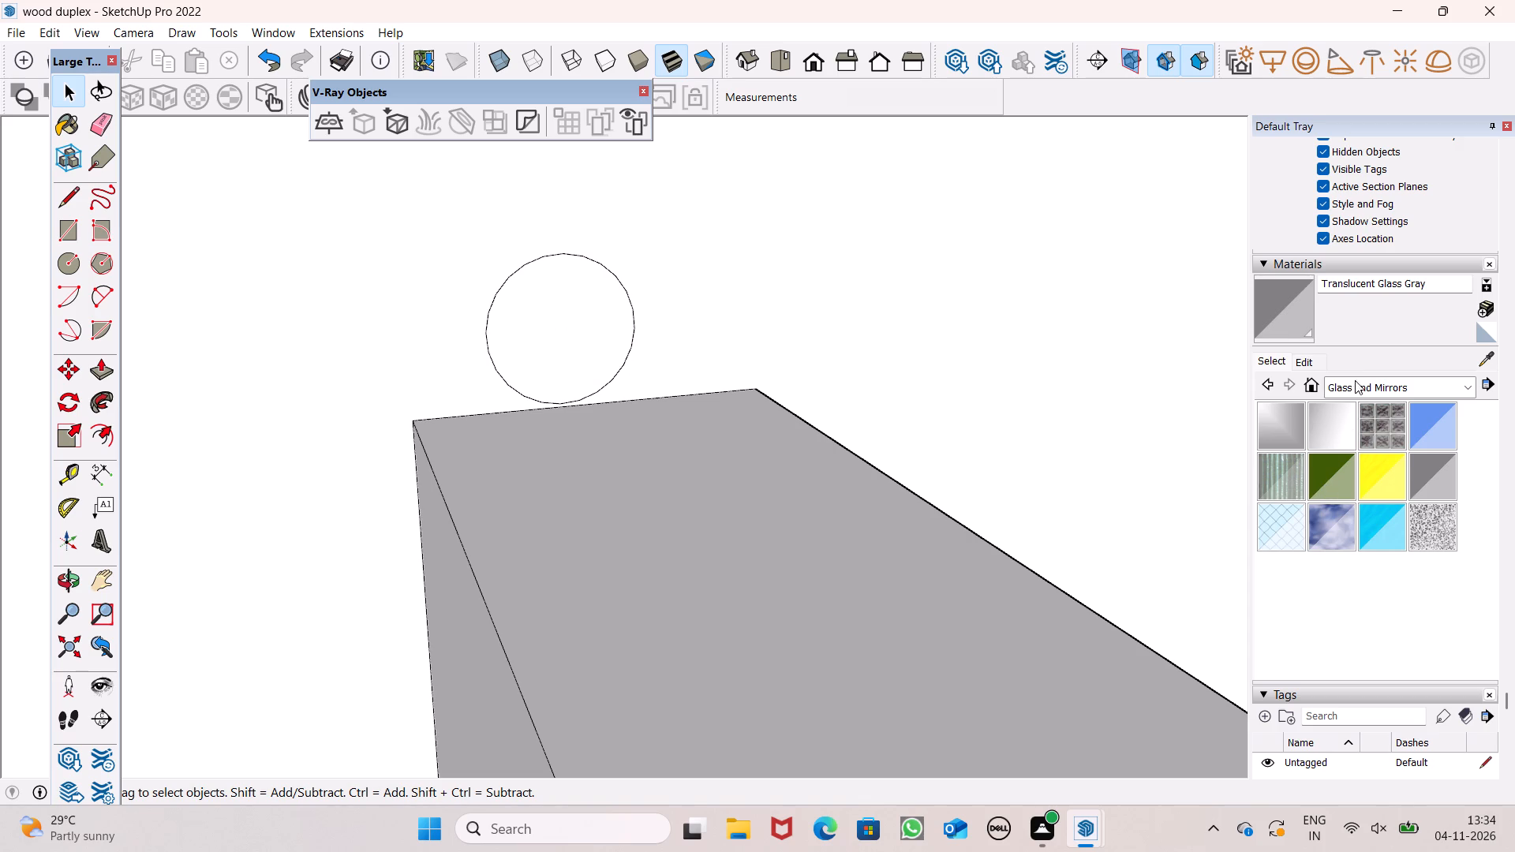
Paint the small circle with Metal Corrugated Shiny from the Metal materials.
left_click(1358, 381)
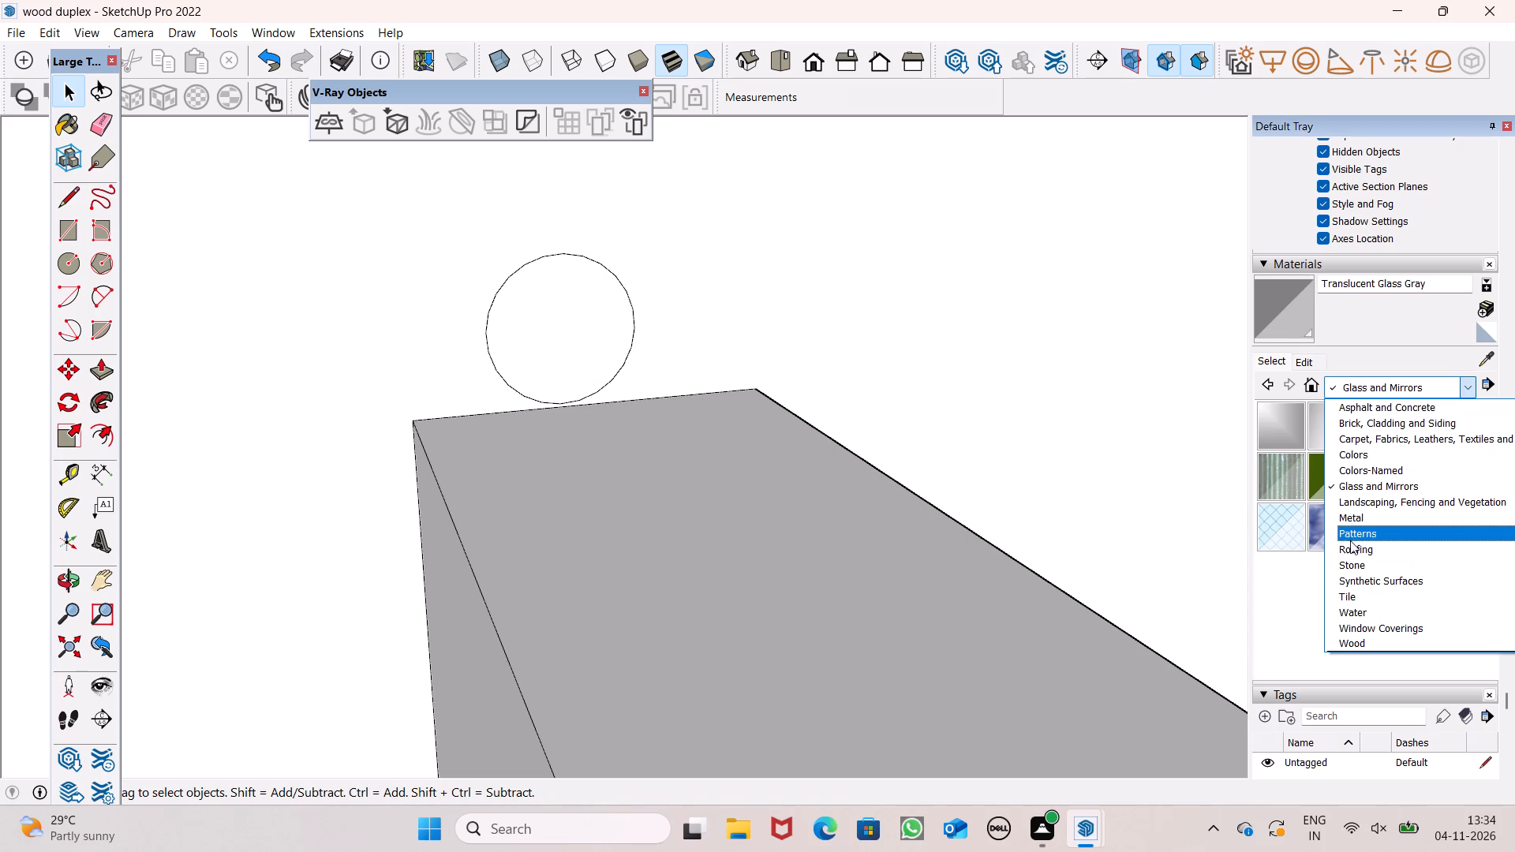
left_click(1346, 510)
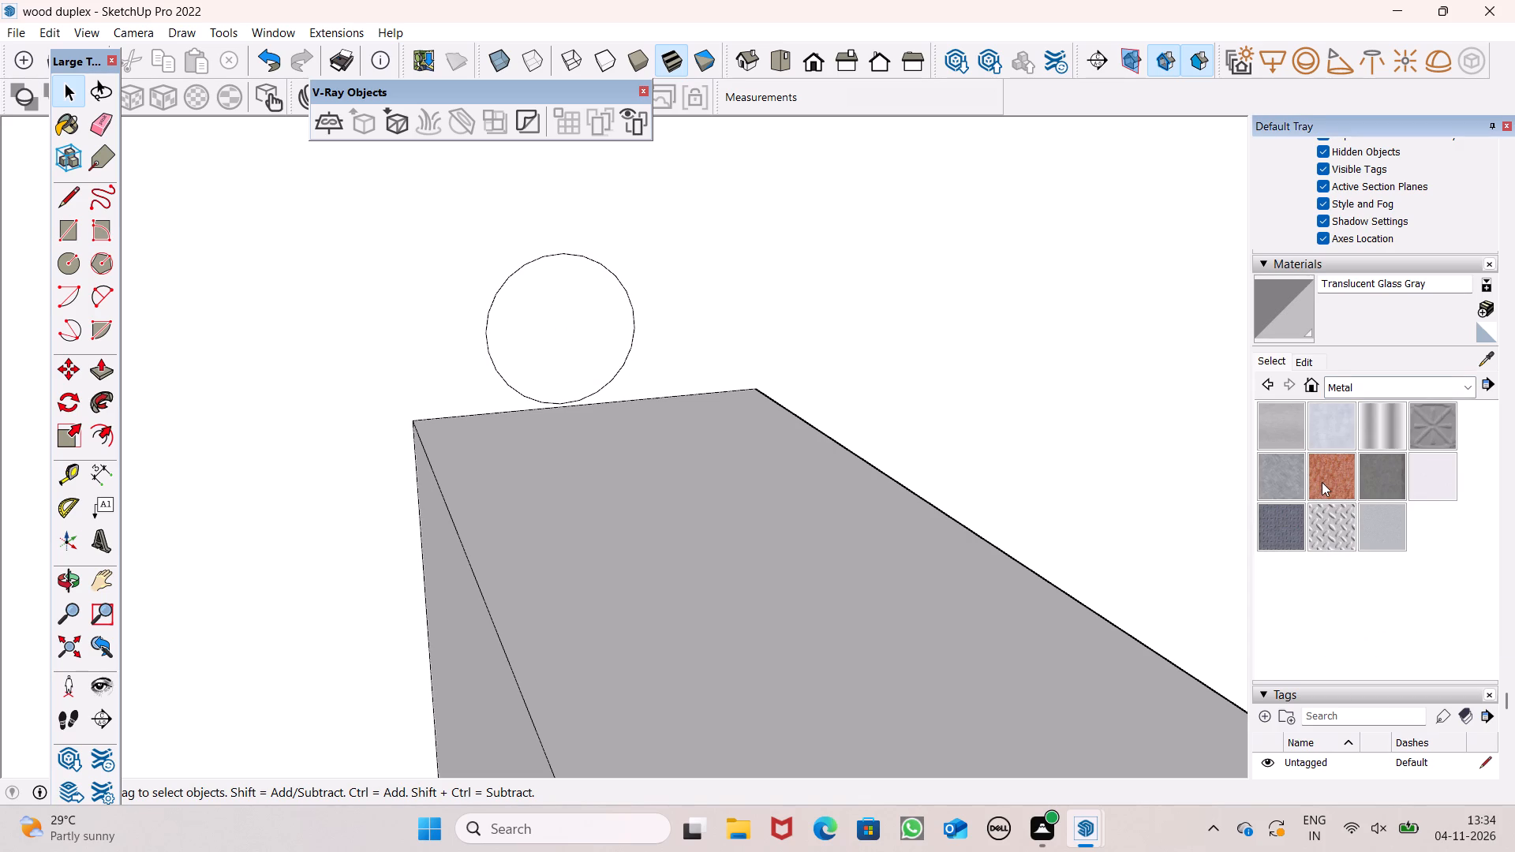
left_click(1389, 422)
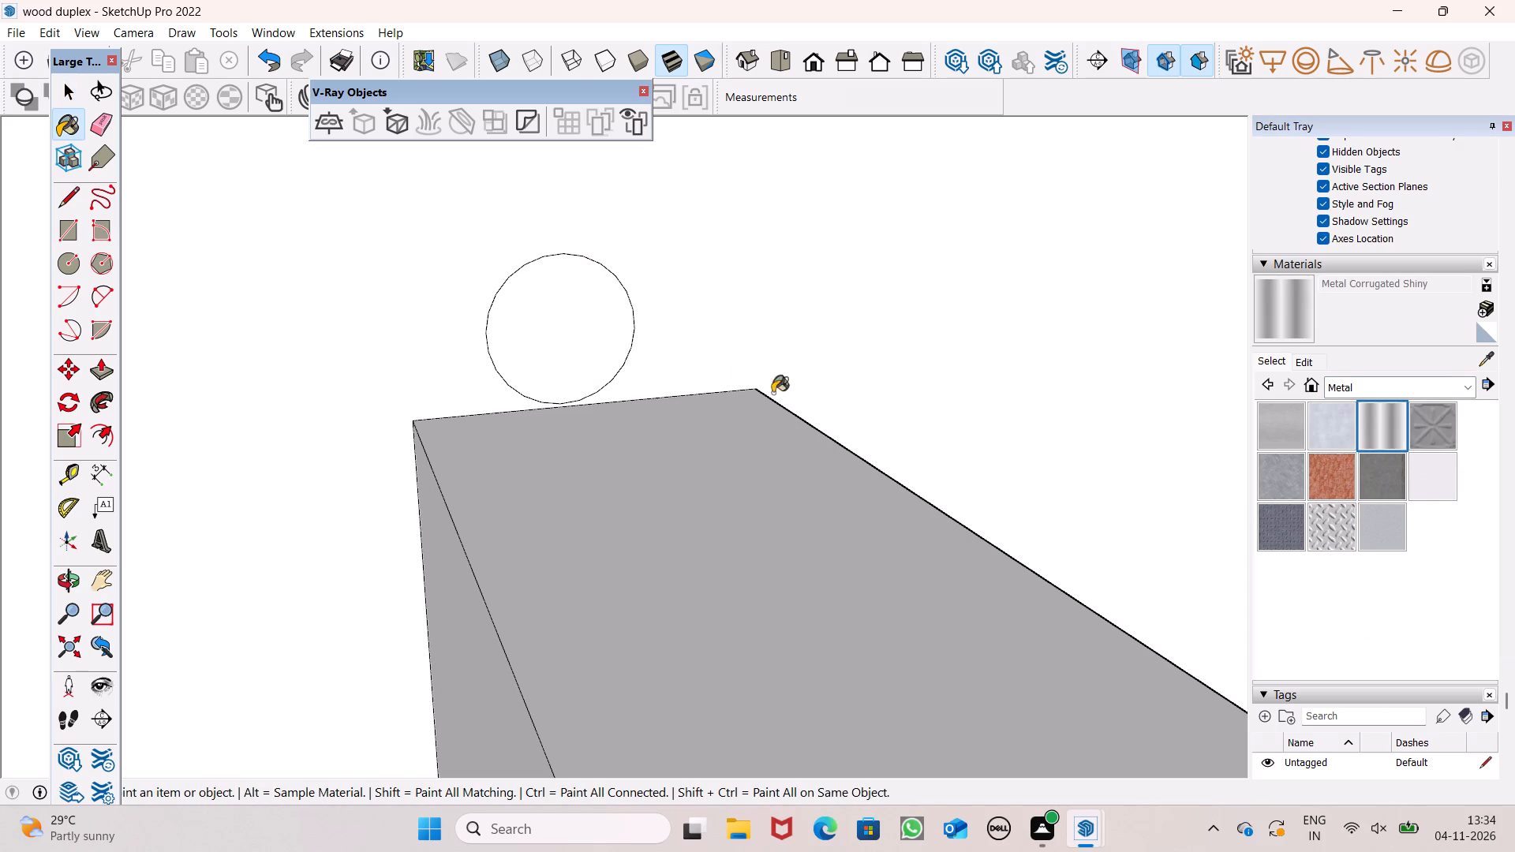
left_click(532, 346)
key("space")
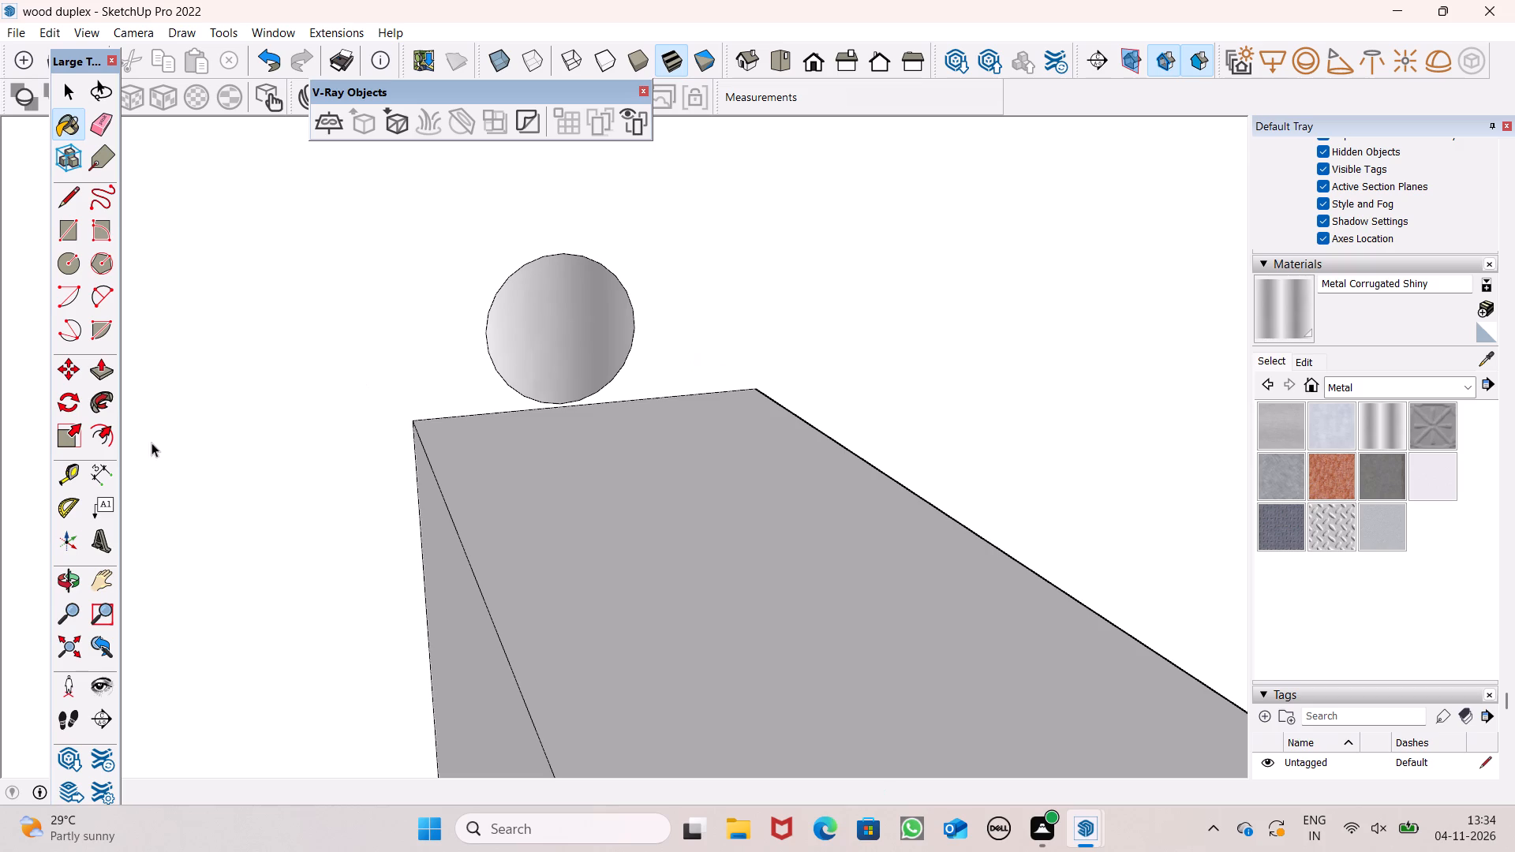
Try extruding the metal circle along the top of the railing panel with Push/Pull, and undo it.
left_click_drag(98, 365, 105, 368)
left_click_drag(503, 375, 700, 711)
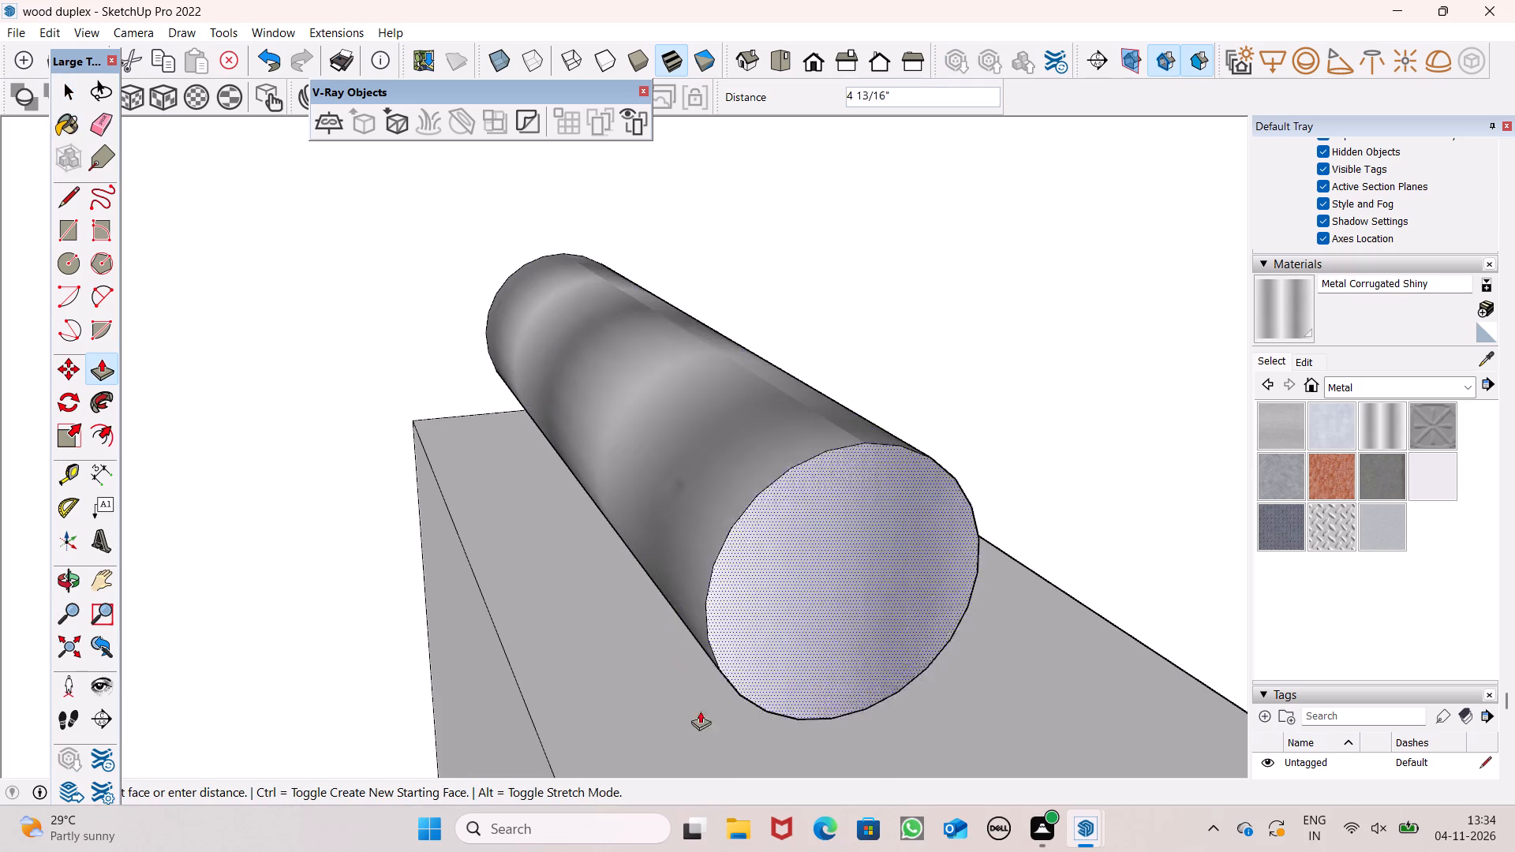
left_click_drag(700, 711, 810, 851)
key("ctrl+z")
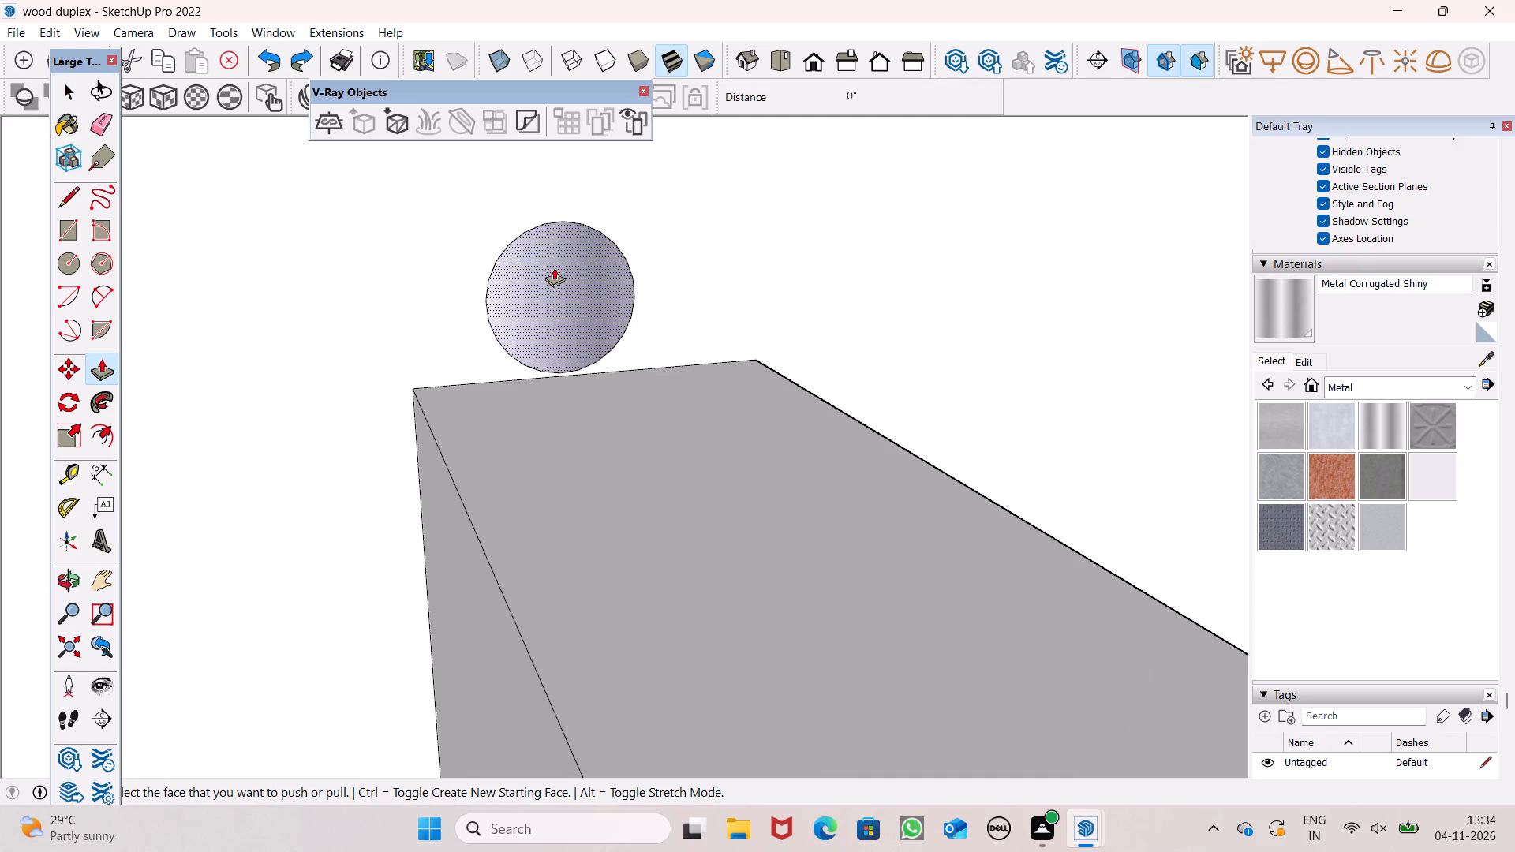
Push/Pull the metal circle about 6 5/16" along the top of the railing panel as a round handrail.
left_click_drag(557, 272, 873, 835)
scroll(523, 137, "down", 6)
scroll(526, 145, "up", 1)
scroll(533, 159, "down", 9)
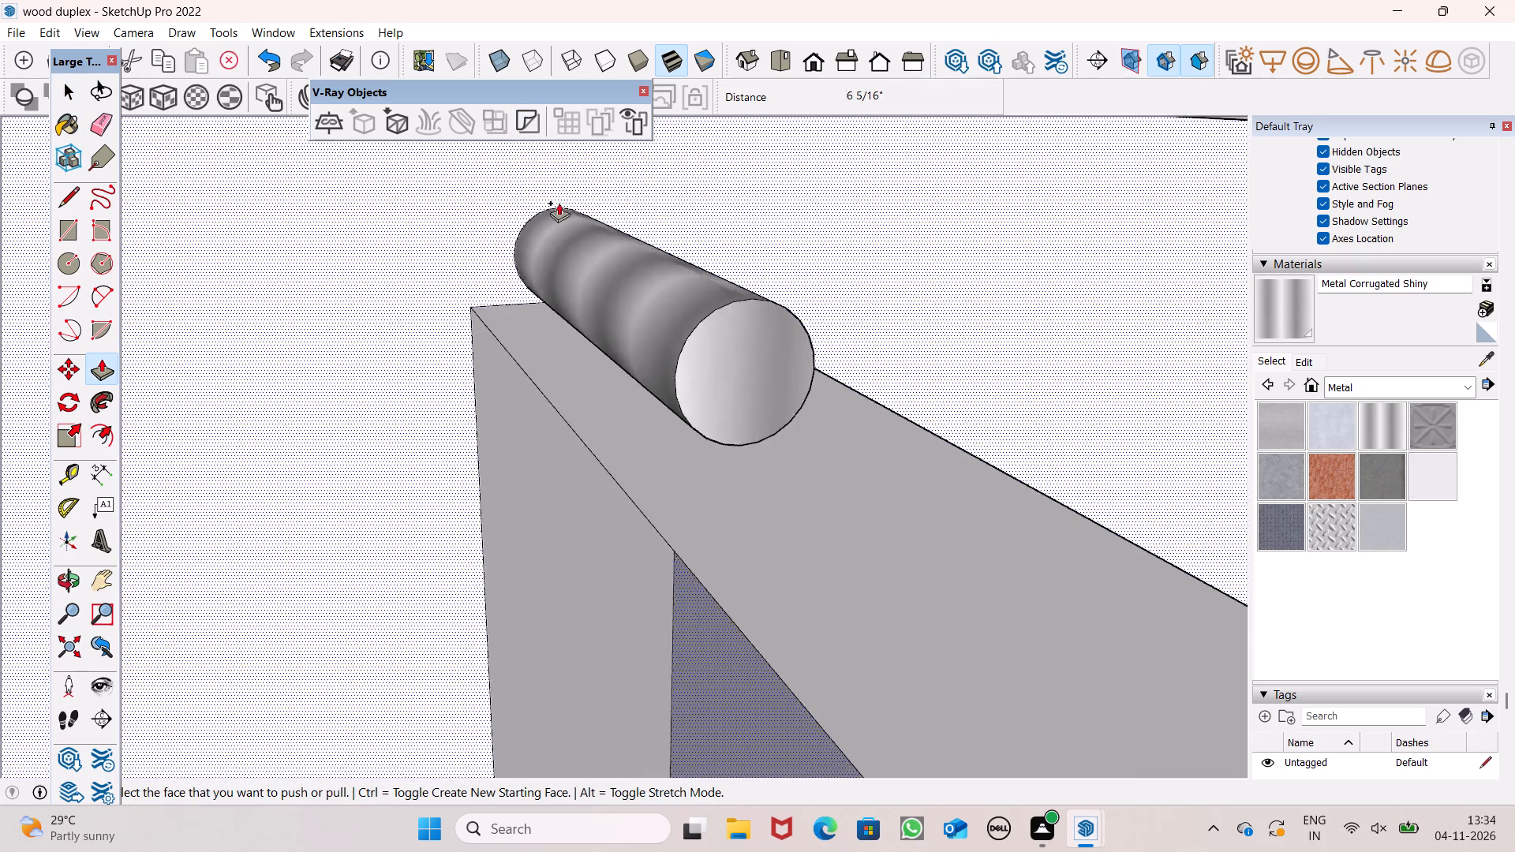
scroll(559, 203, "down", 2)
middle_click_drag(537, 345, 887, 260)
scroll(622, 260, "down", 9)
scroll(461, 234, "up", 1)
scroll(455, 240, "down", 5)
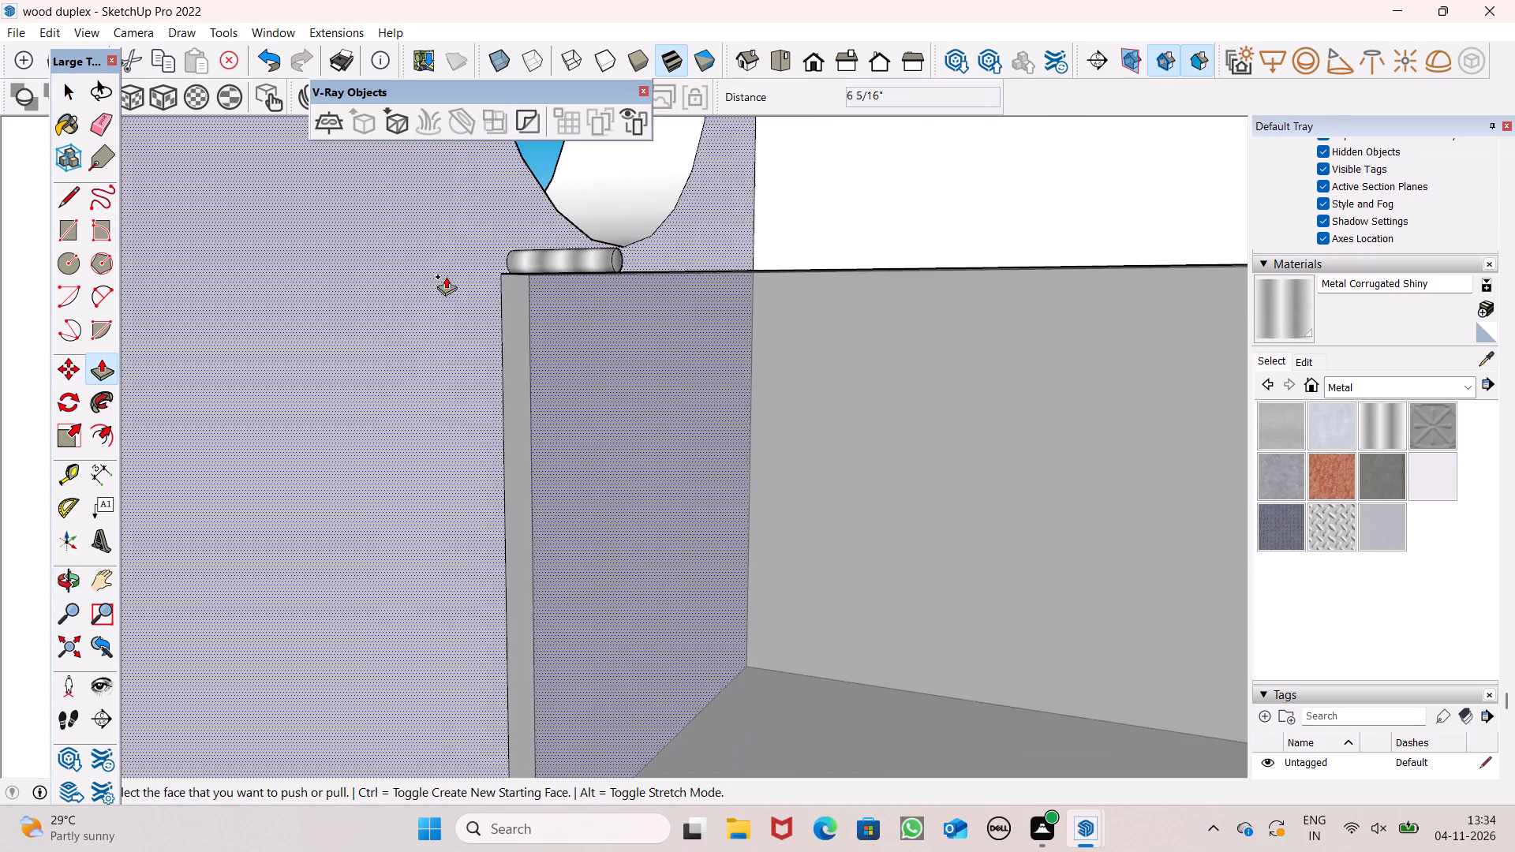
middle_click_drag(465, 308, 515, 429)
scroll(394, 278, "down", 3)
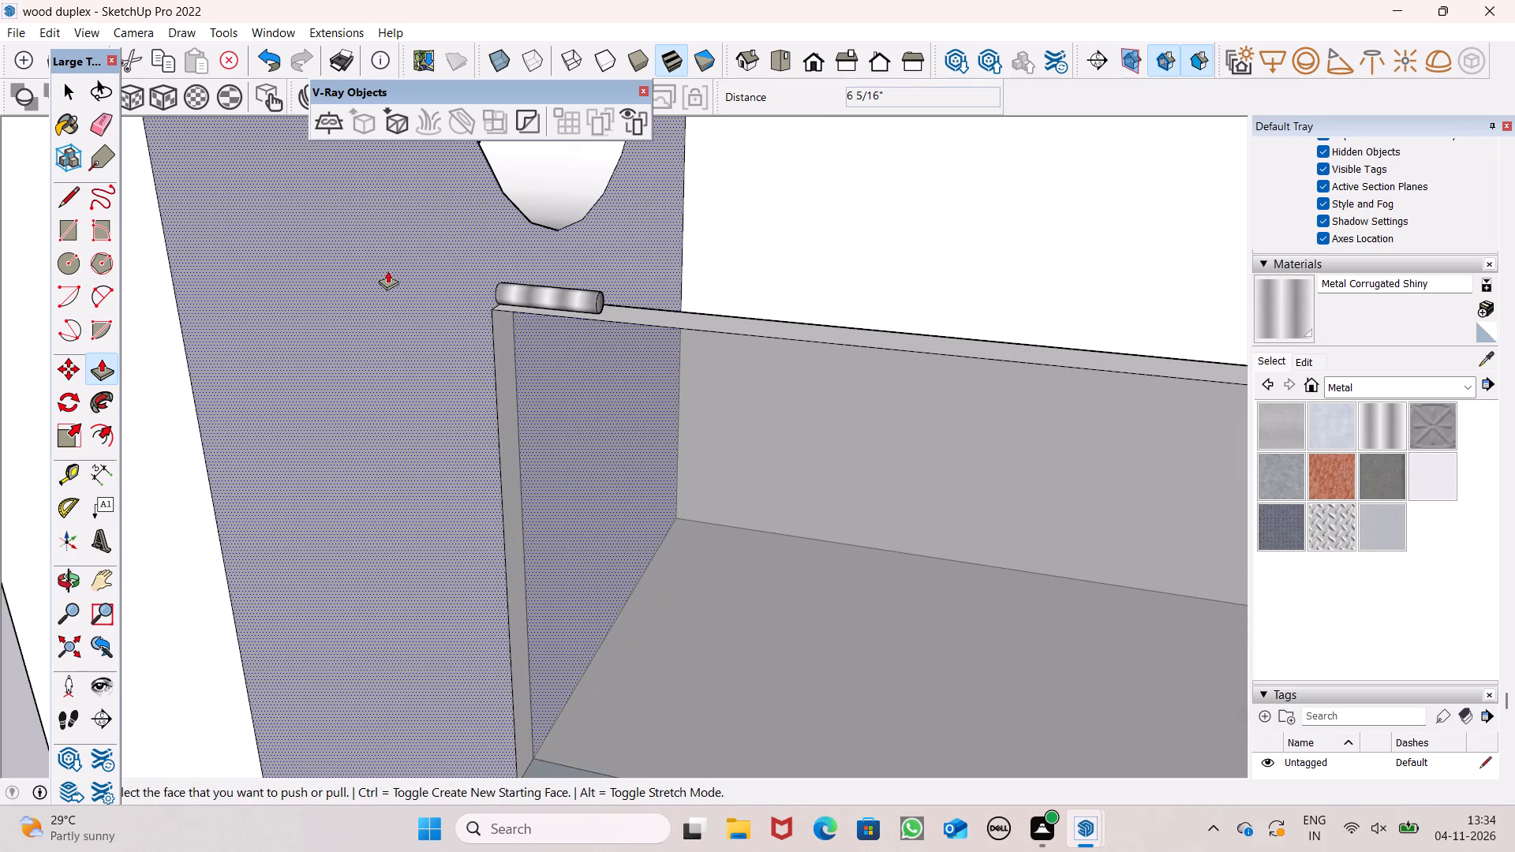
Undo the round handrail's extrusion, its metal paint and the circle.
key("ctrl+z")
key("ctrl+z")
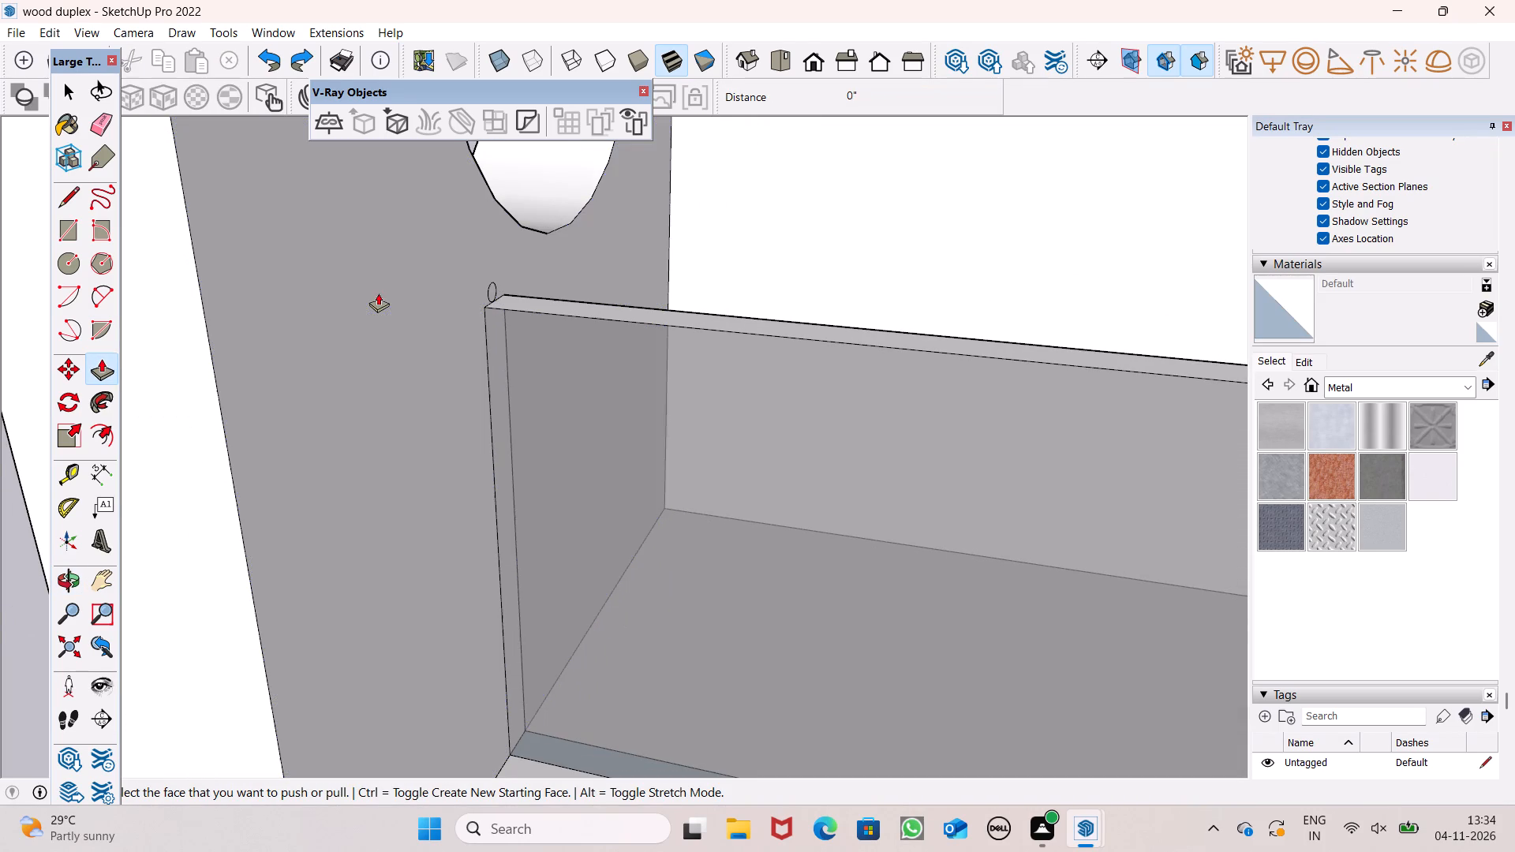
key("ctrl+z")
Paint the narrow top face of the glass railing panel with Metal Corrugated Shiny.
scroll(425, 301, "down", 6)
scroll(545, 297, "up", 5)
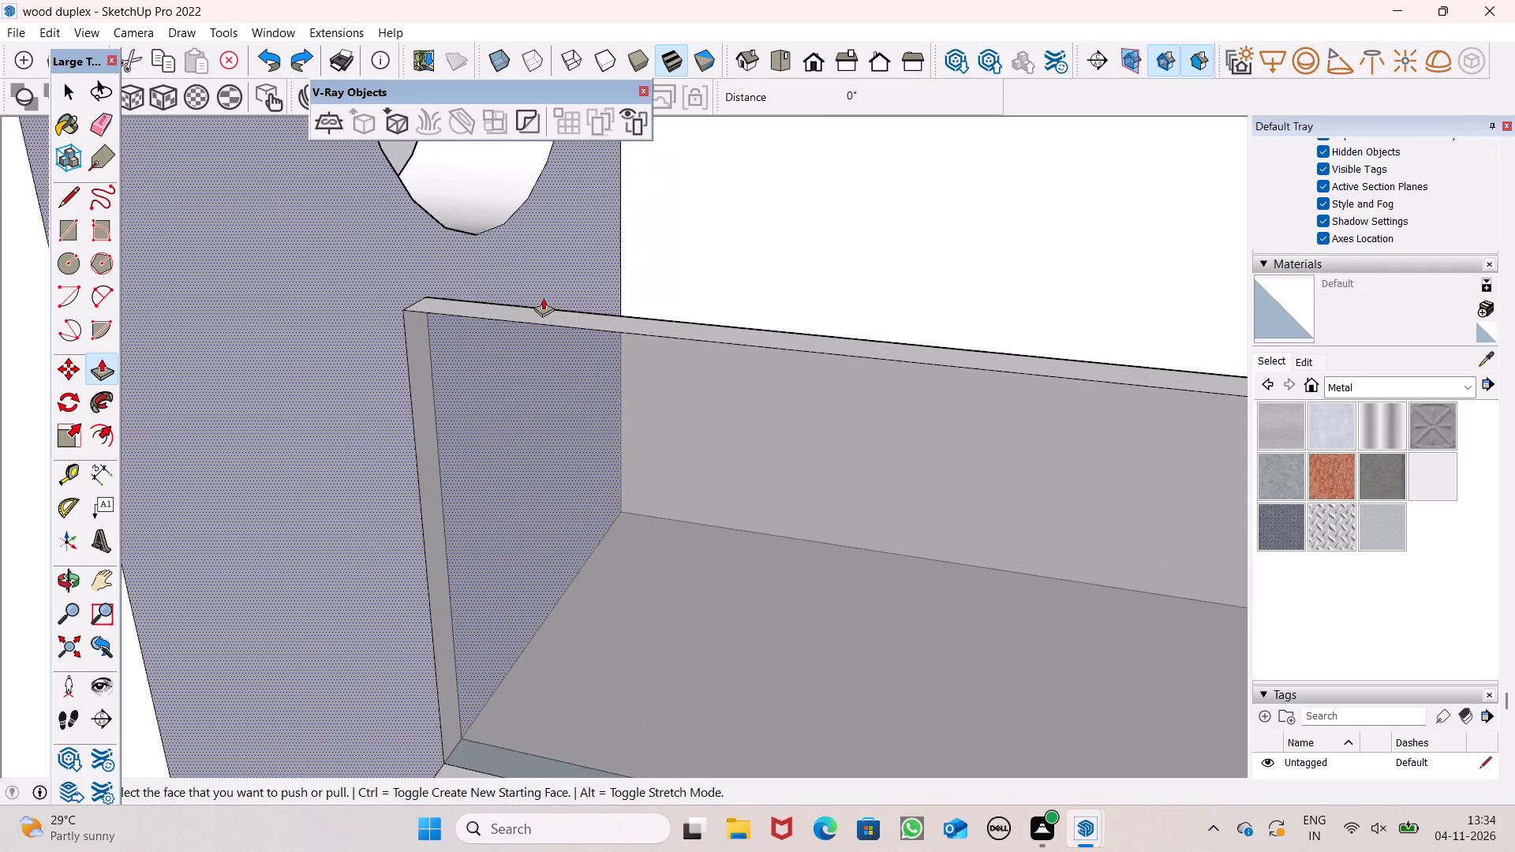
scroll(507, 254, "down", 6)
middle_click_drag(584, 331, 675, 473)
scroll(608, 469, "up", 1)
left_click(1381, 429)
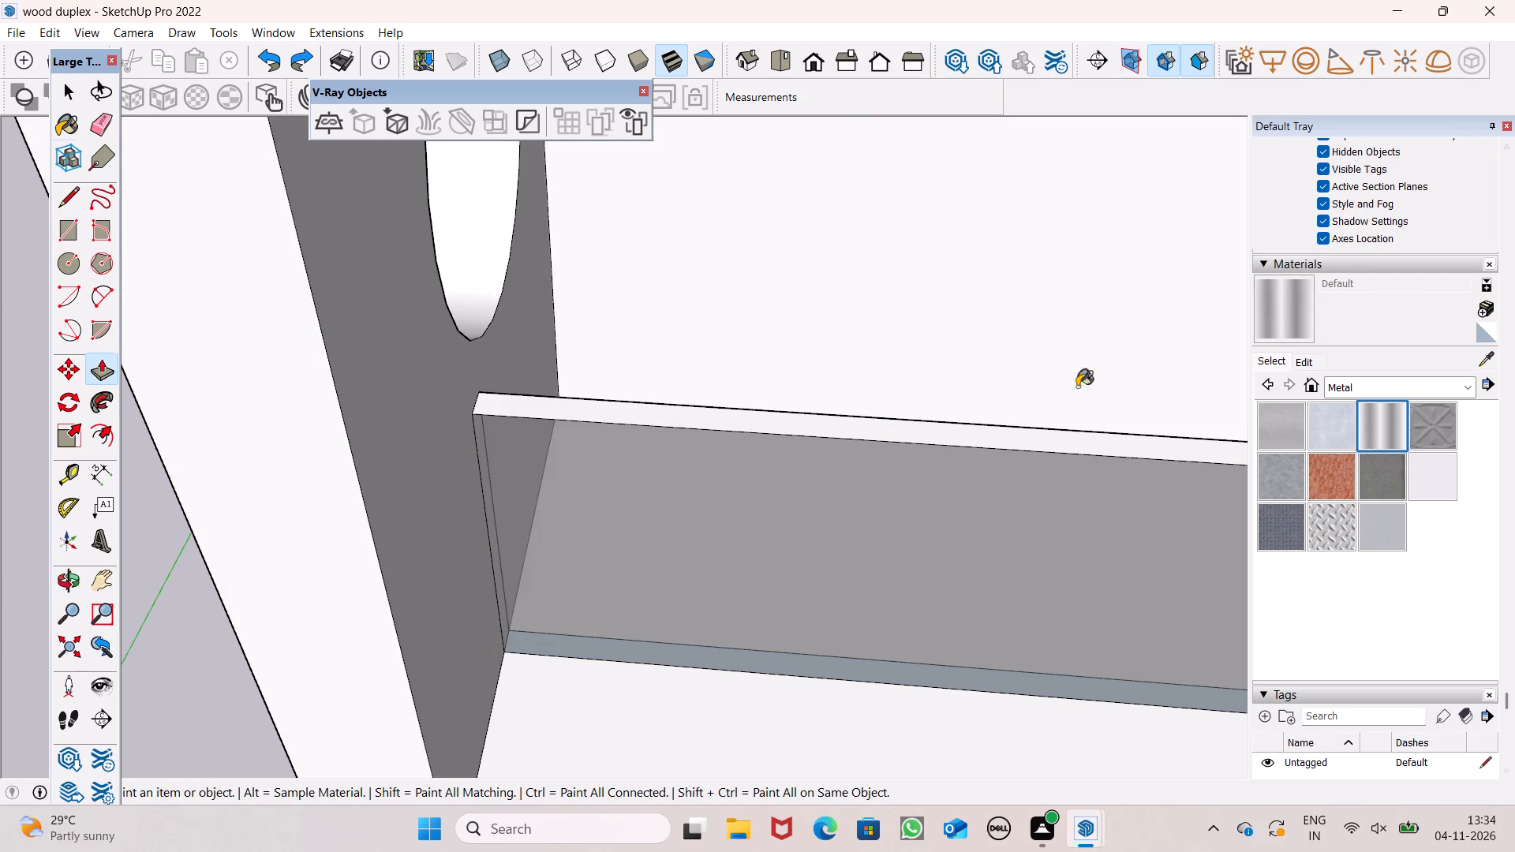
scroll(728, 403, "up", 5)
left_click(498, 413)
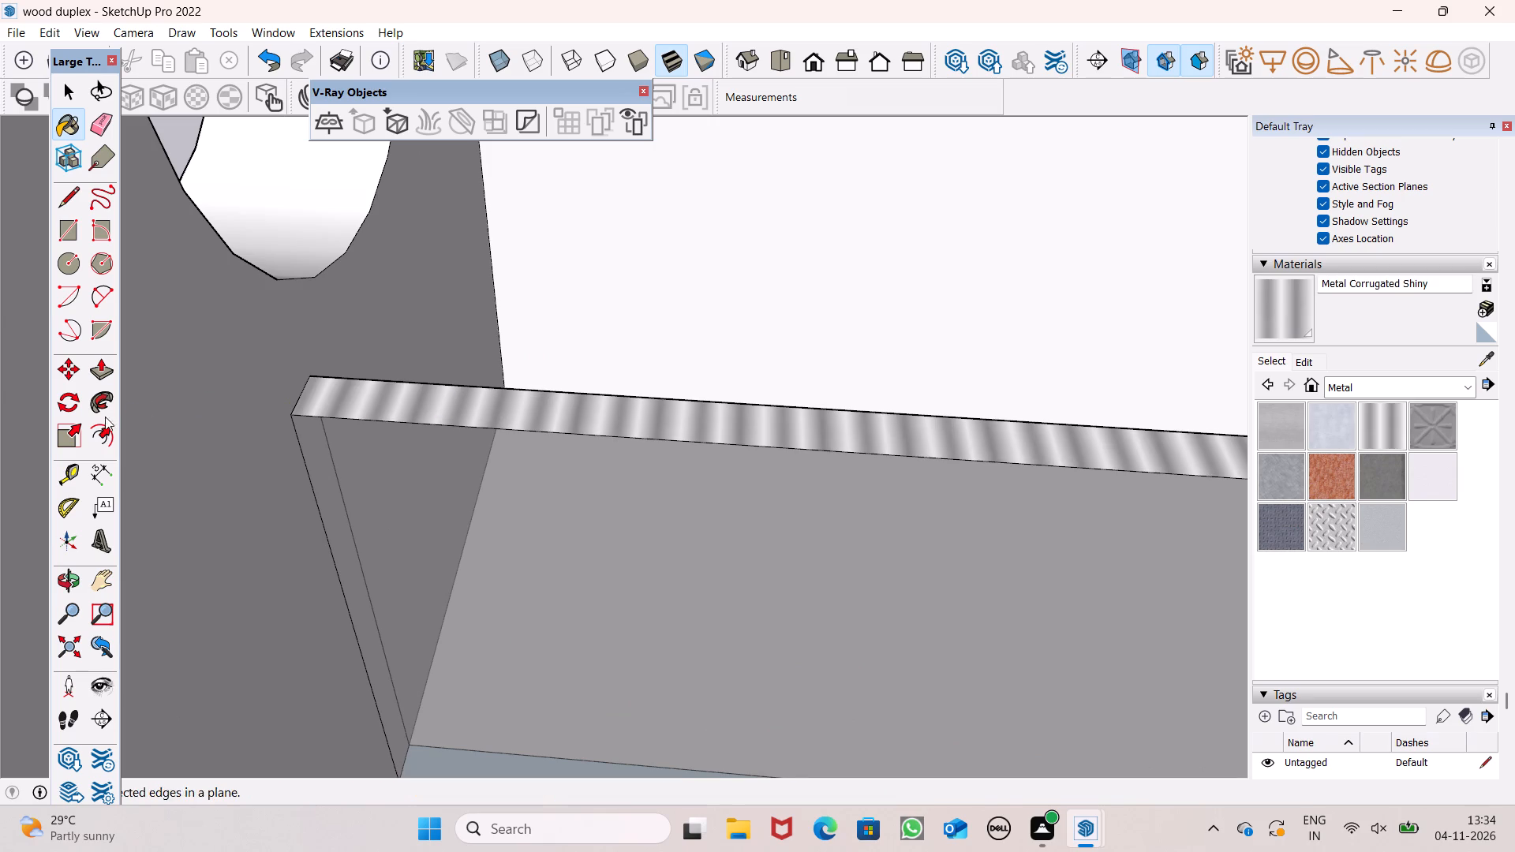
Push/Pull the metal-painted top face slightly upward to form a flat handrail along the glass panel.
left_click(93, 373)
left_click_drag(321, 403, 316, 390)
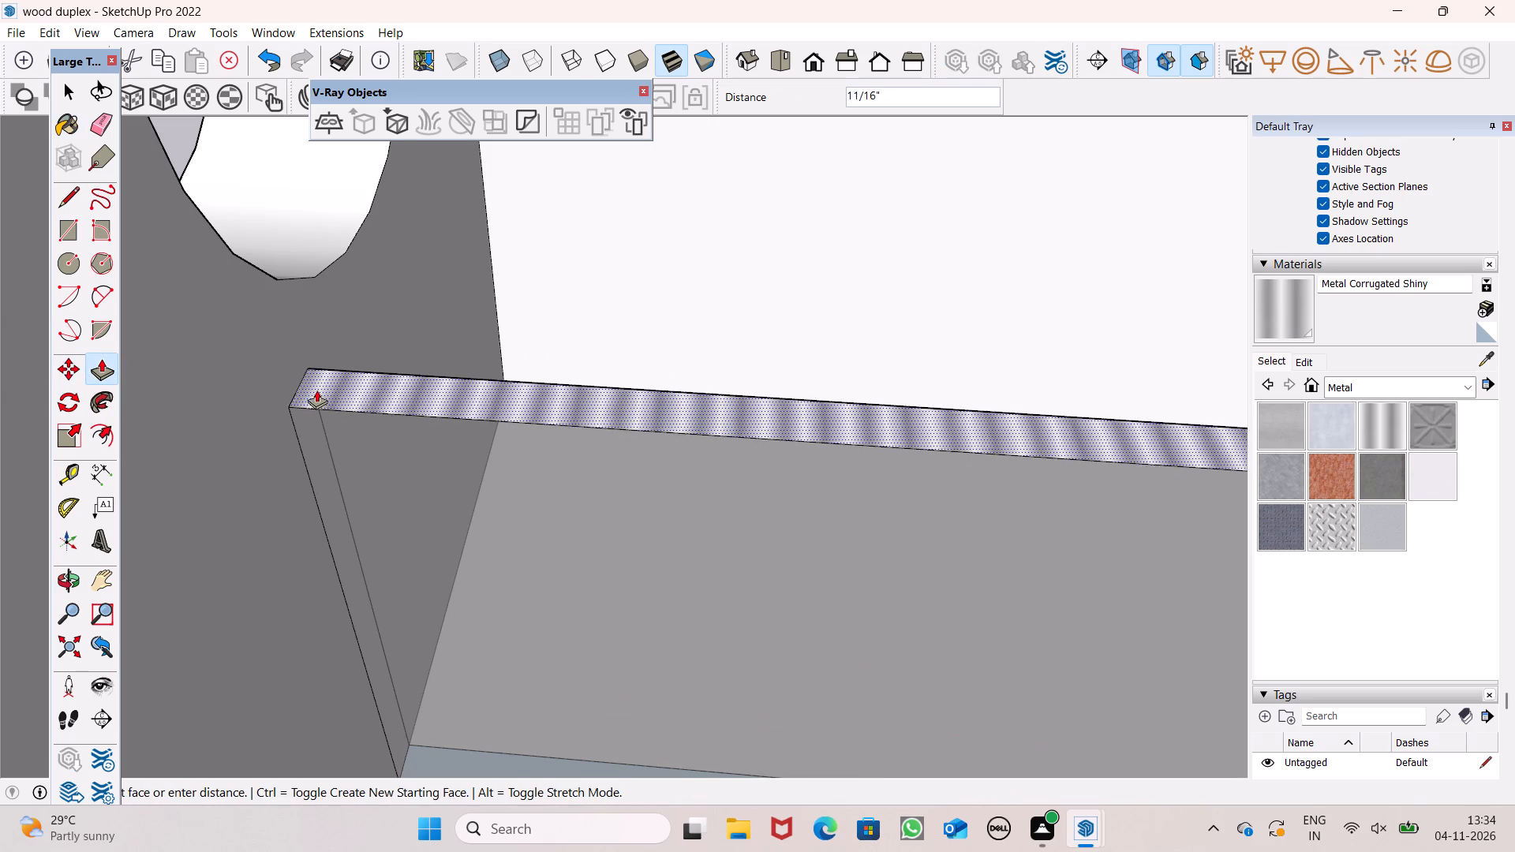
left_click_drag(316, 390, 316, 361)
key("space")
scroll(264, 315, "down", 7)
scroll(255, 333, "up", 1)
scroll(246, 346, "down", 2)
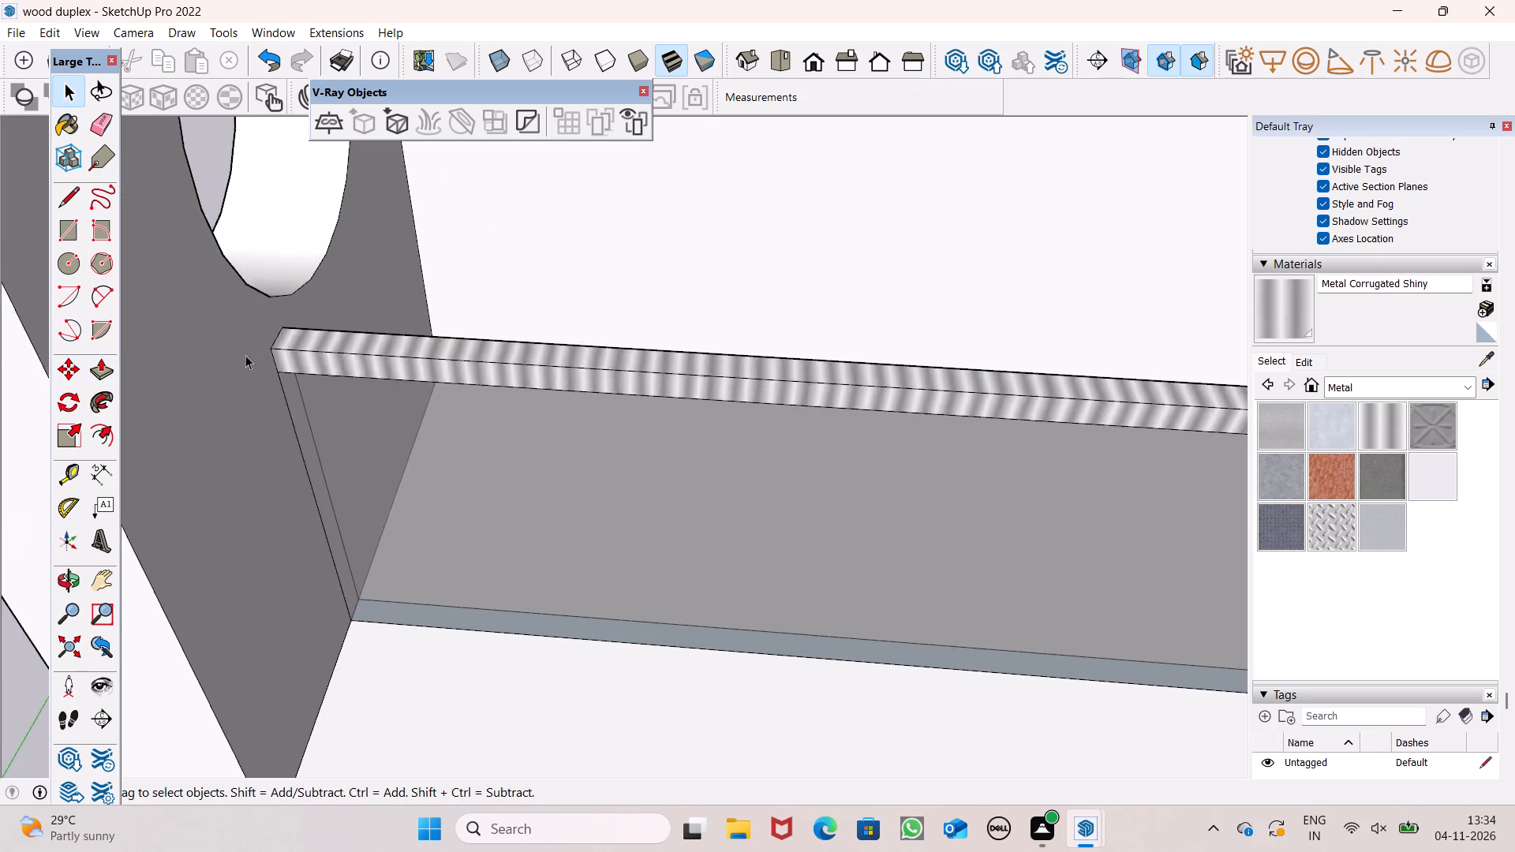
Examine the balcony with its glass railing and metal handrail in the context of the whole facade.
scroll(245, 355, "down", 4)
middle_click_drag(565, 535, 551, 382)
scroll(560, 402, "up", 1)
scroll(477, 336, "down", 13)
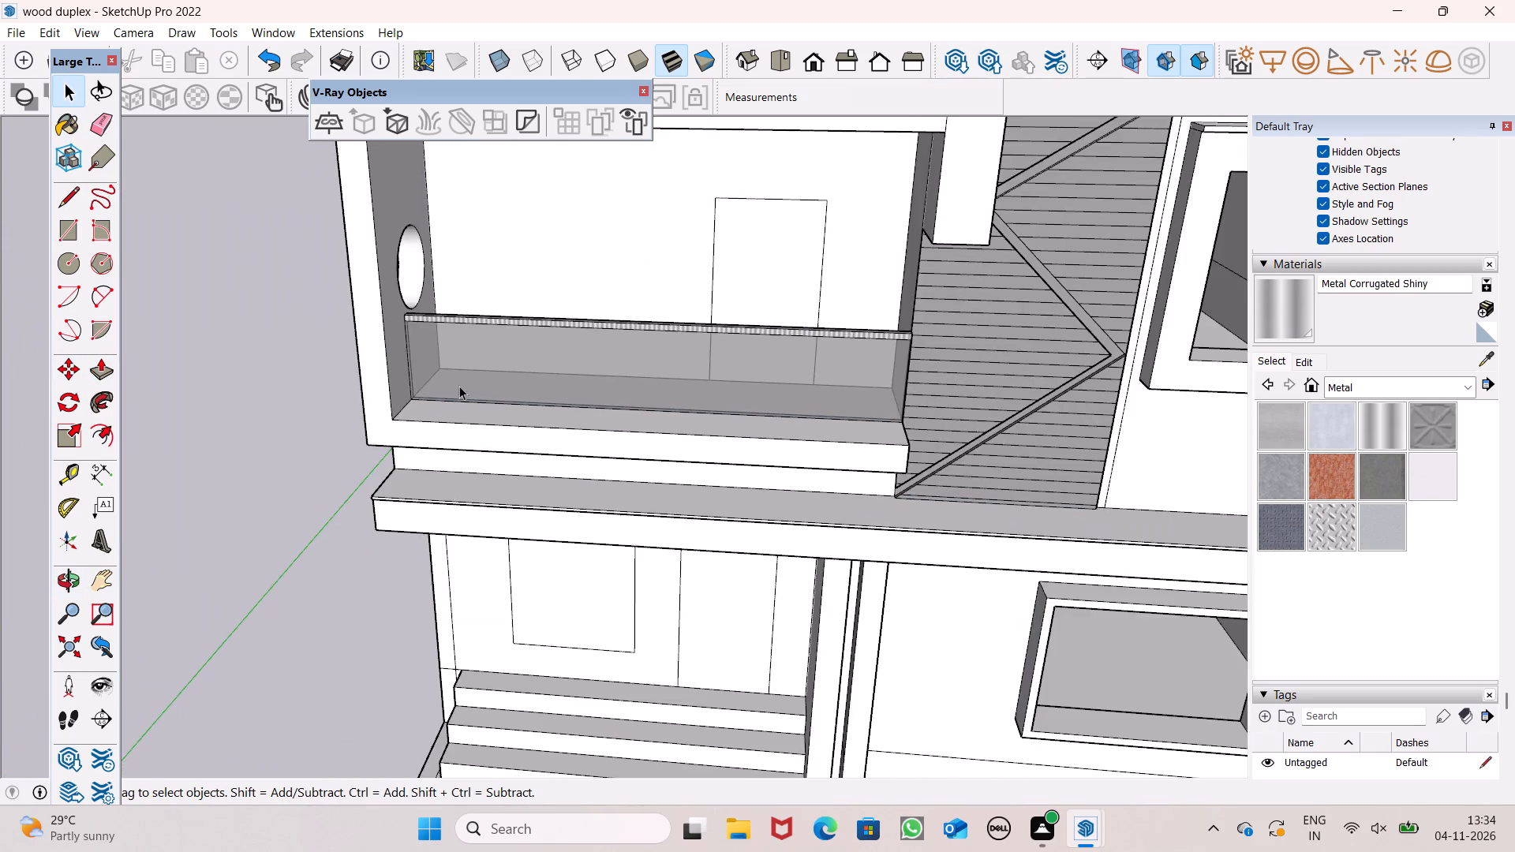
scroll(460, 415, "down", 3)
middle_click_drag(784, 476, 834, 583)
middle_click_drag(802, 458, 851, 429)
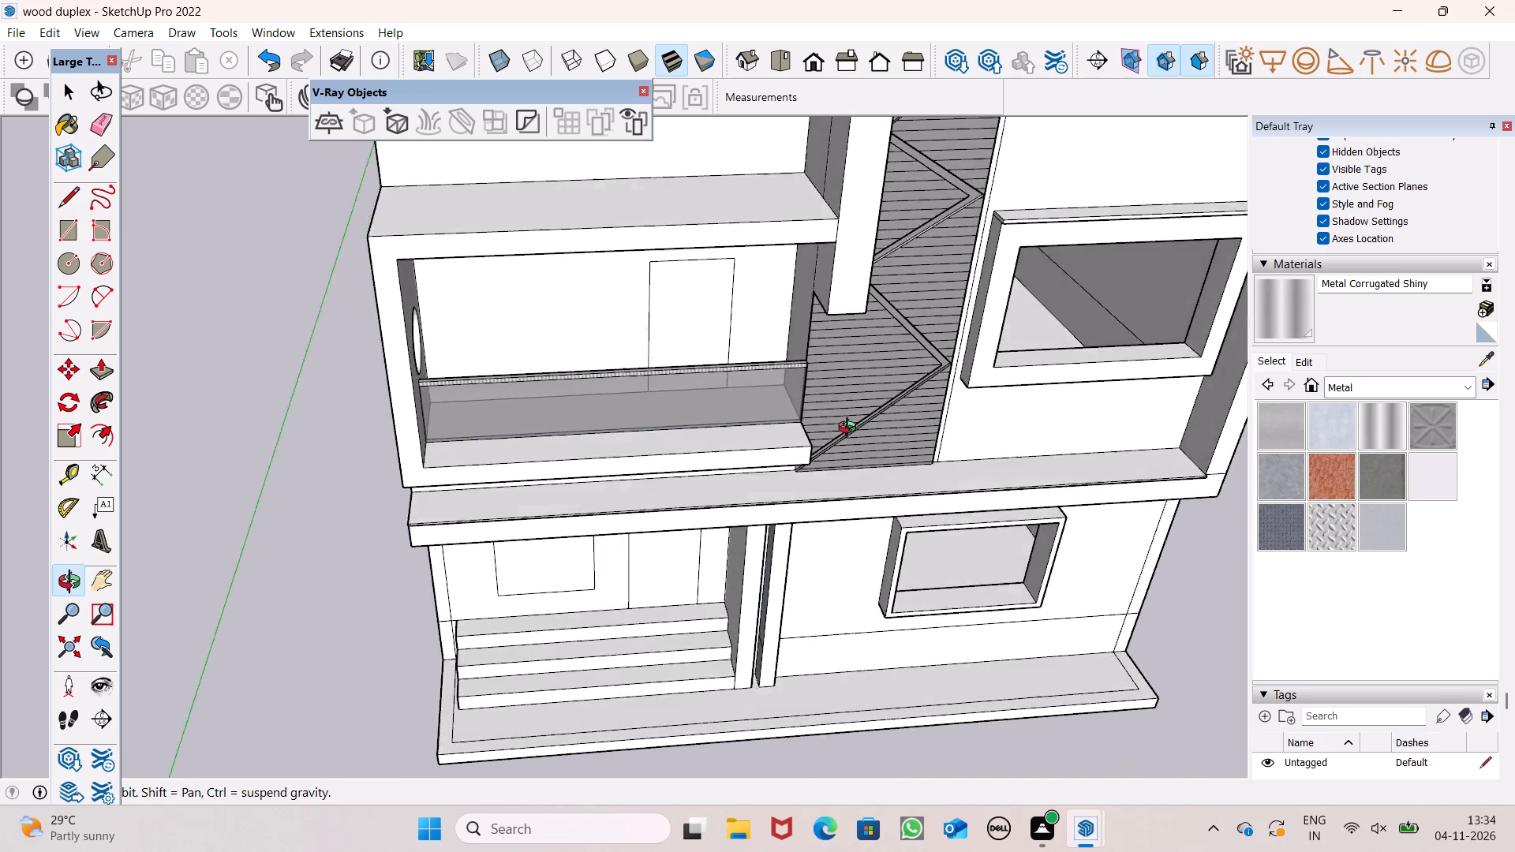
middle_click_drag(851, 429, 832, 524)
Draw a small rectangle about 4 inches on each side on the balcony ledge in front of the glass railing.
scroll(833, 523, "up", 6)
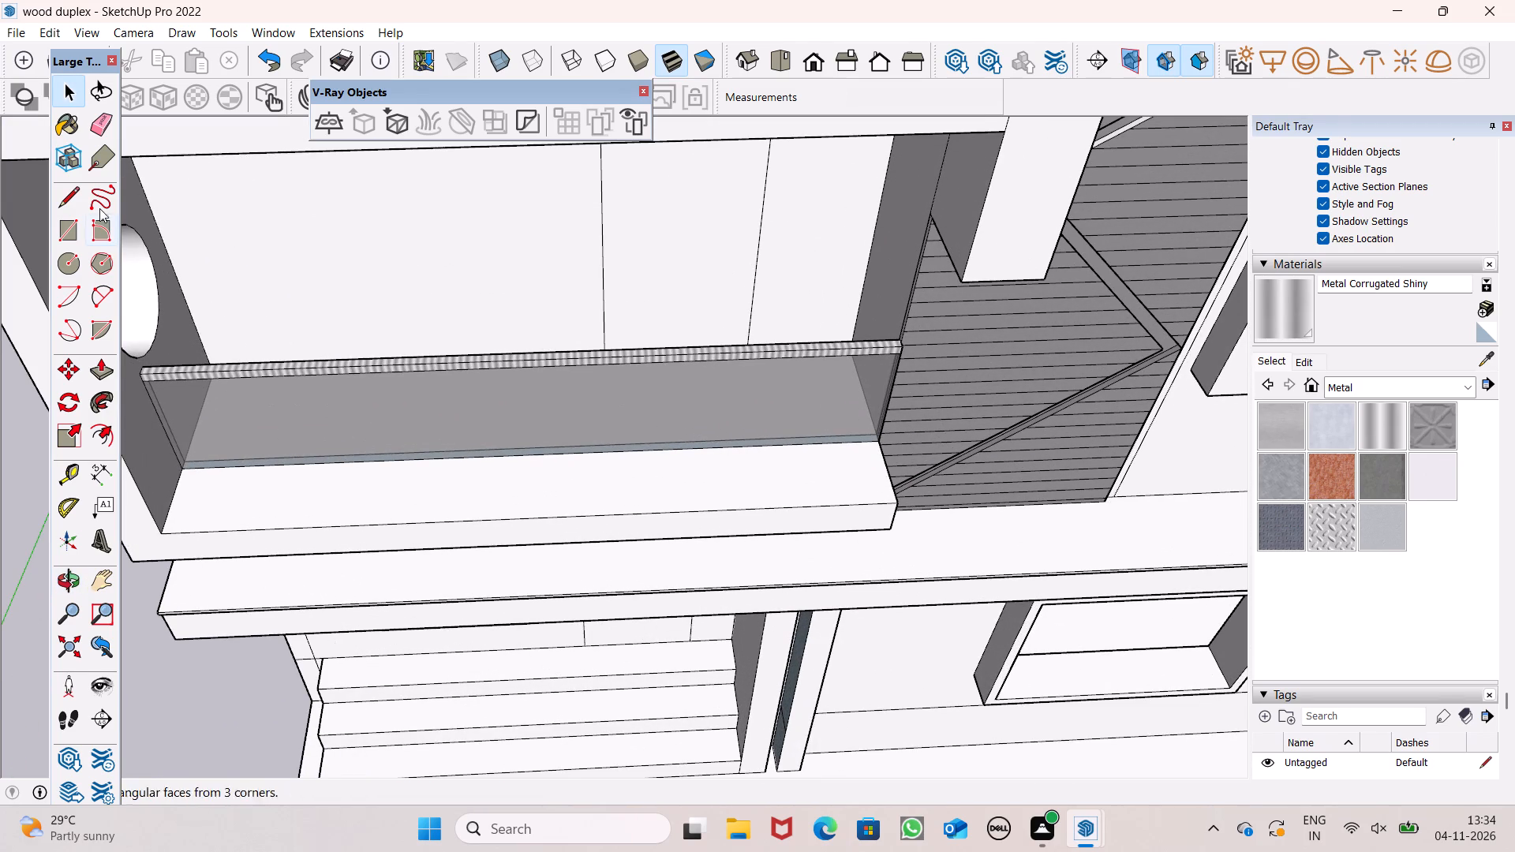
left_click(59, 223)
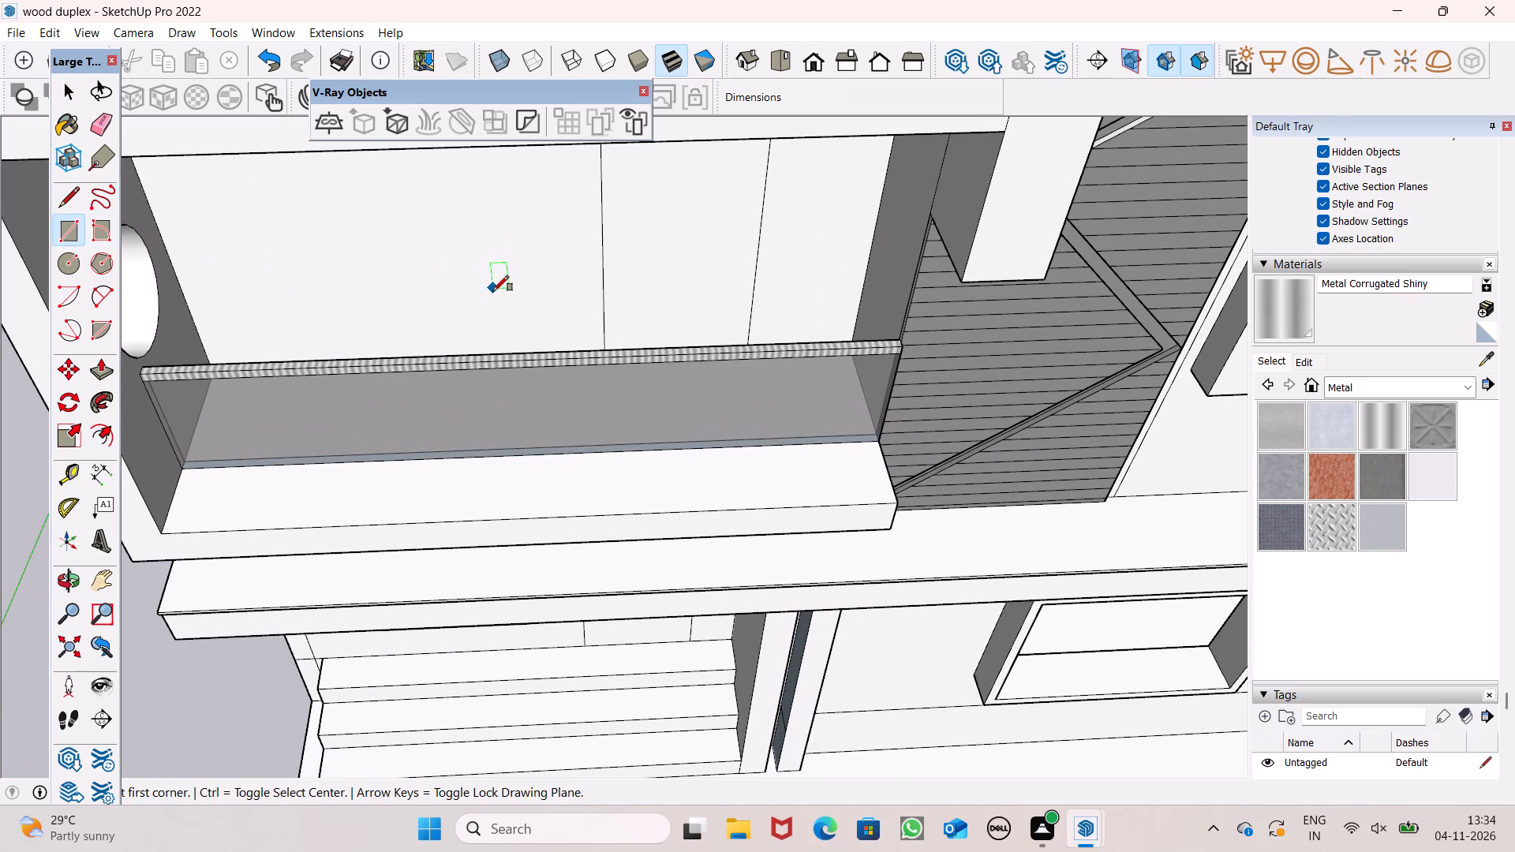
scroll(493, 291, "down", 2)
scroll(362, 499, "up", 6)
scroll(467, 431, "down", 4)
middle_click_drag(503, 438, 503, 450)
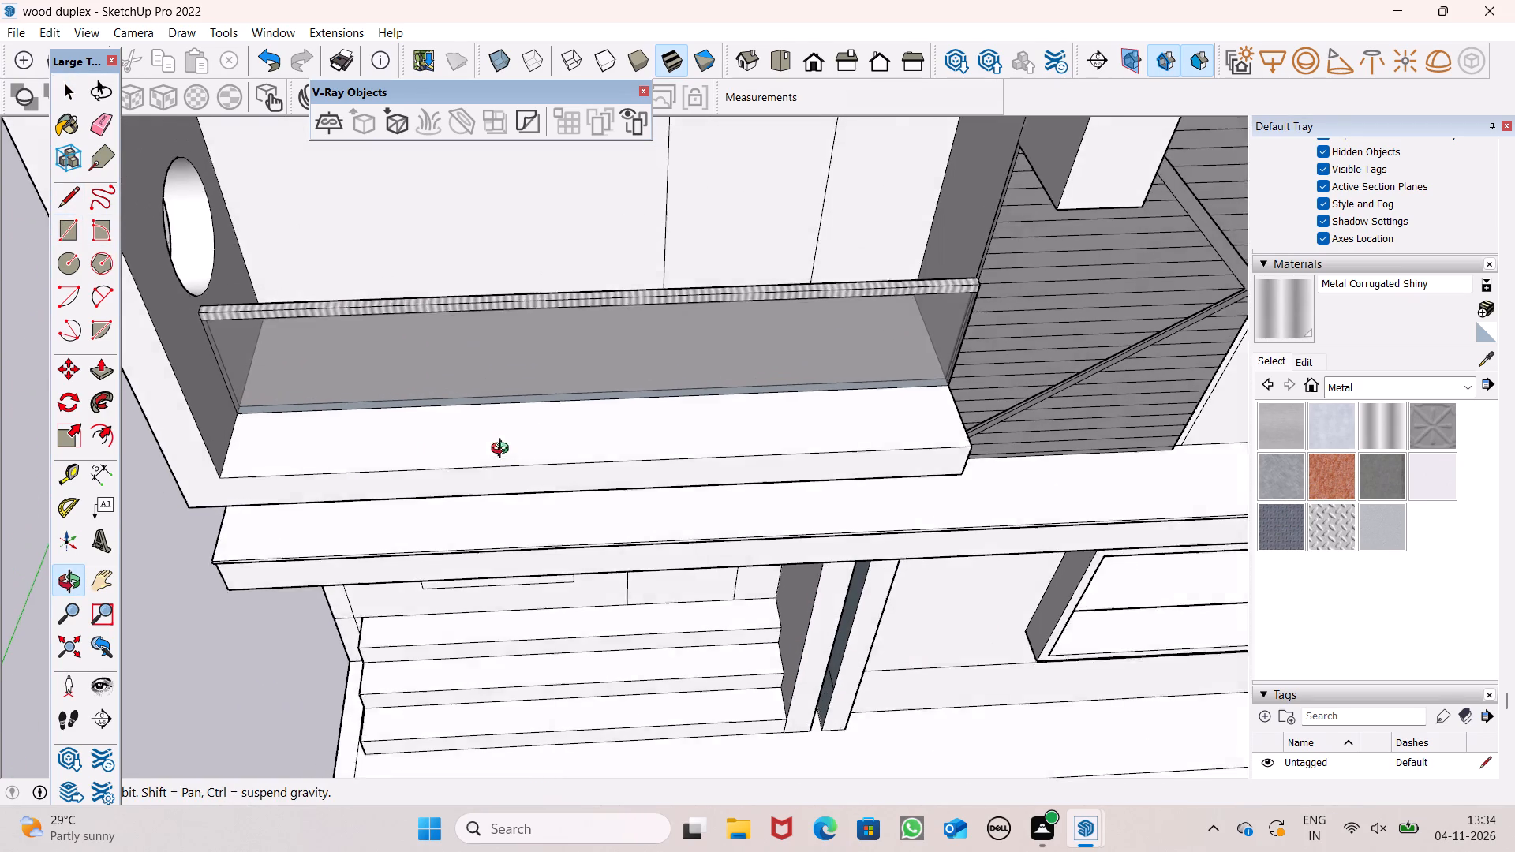
middle_click_drag(503, 450, 499, 487)
scroll(451, 465, "down", 5)
middle_click(451, 466)
scroll(451, 460, "up", 6)
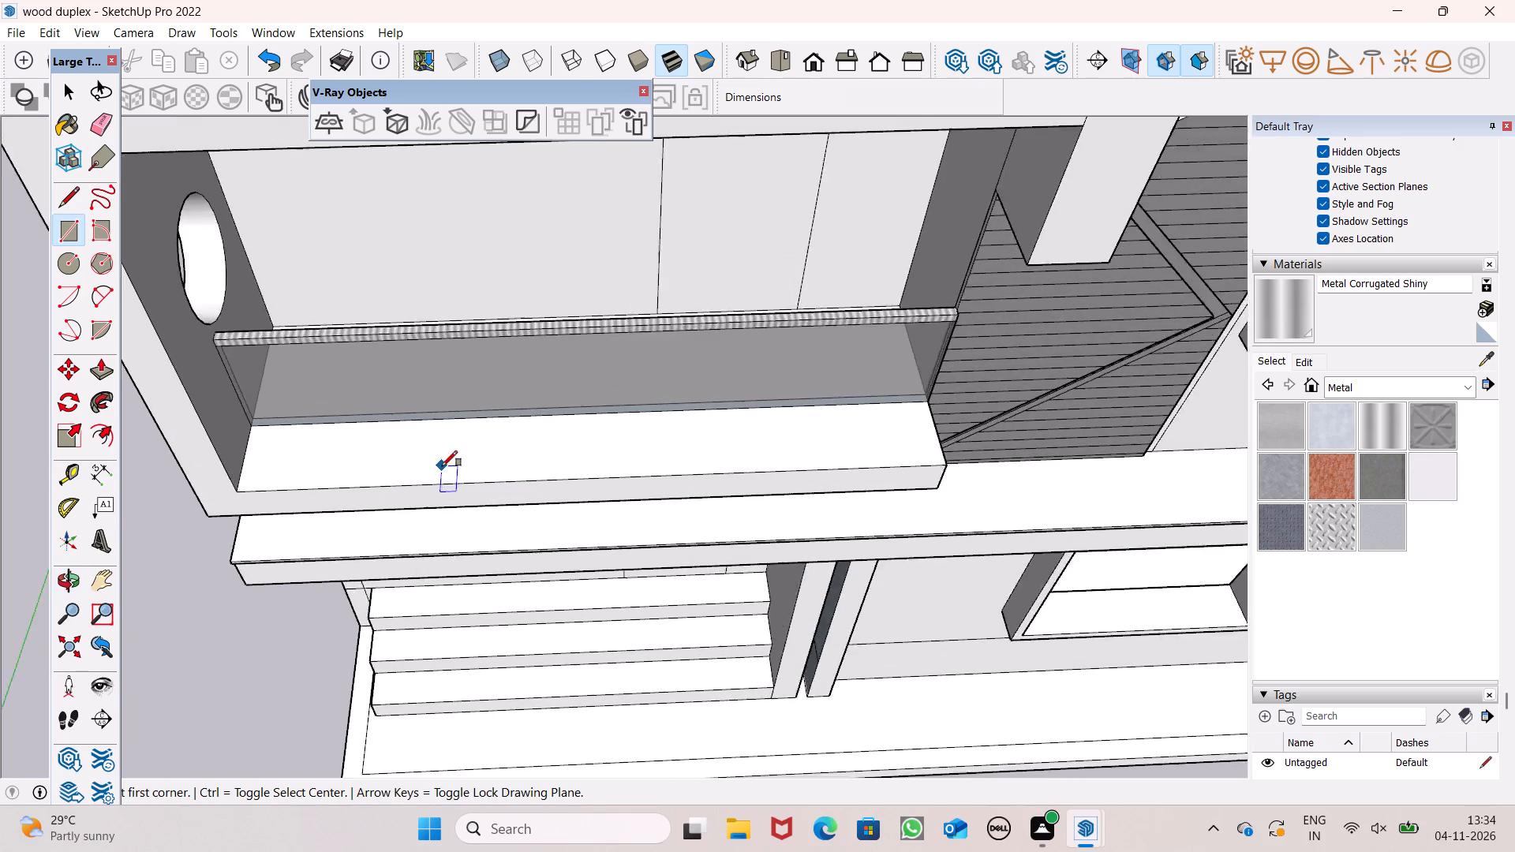
scroll(442, 466, "up", 7)
scroll(429, 460, "down", 4)
scroll(408, 461, "up", 5)
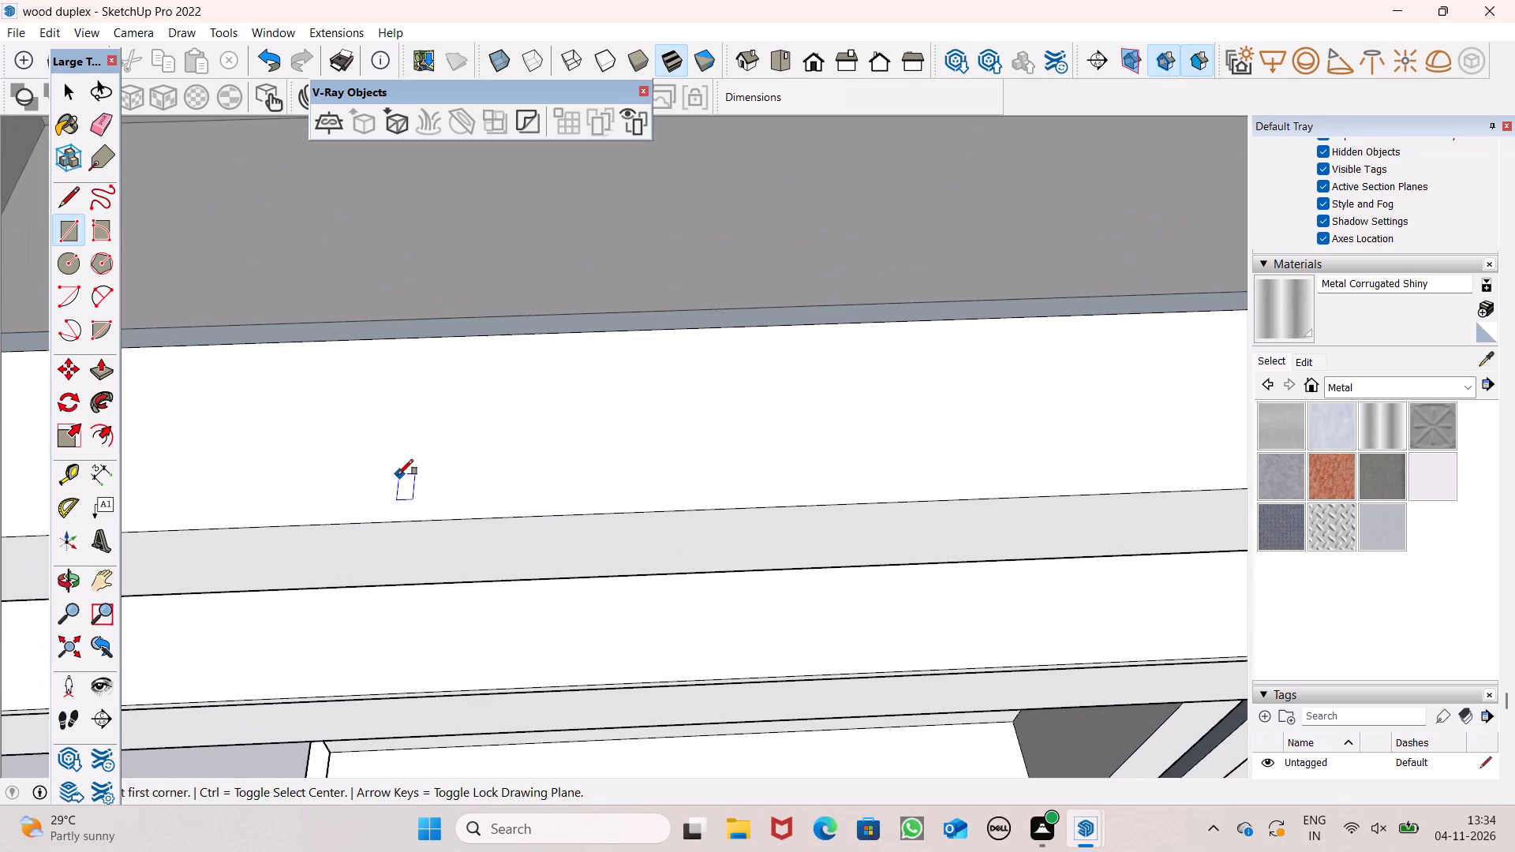
left_click(392, 479)
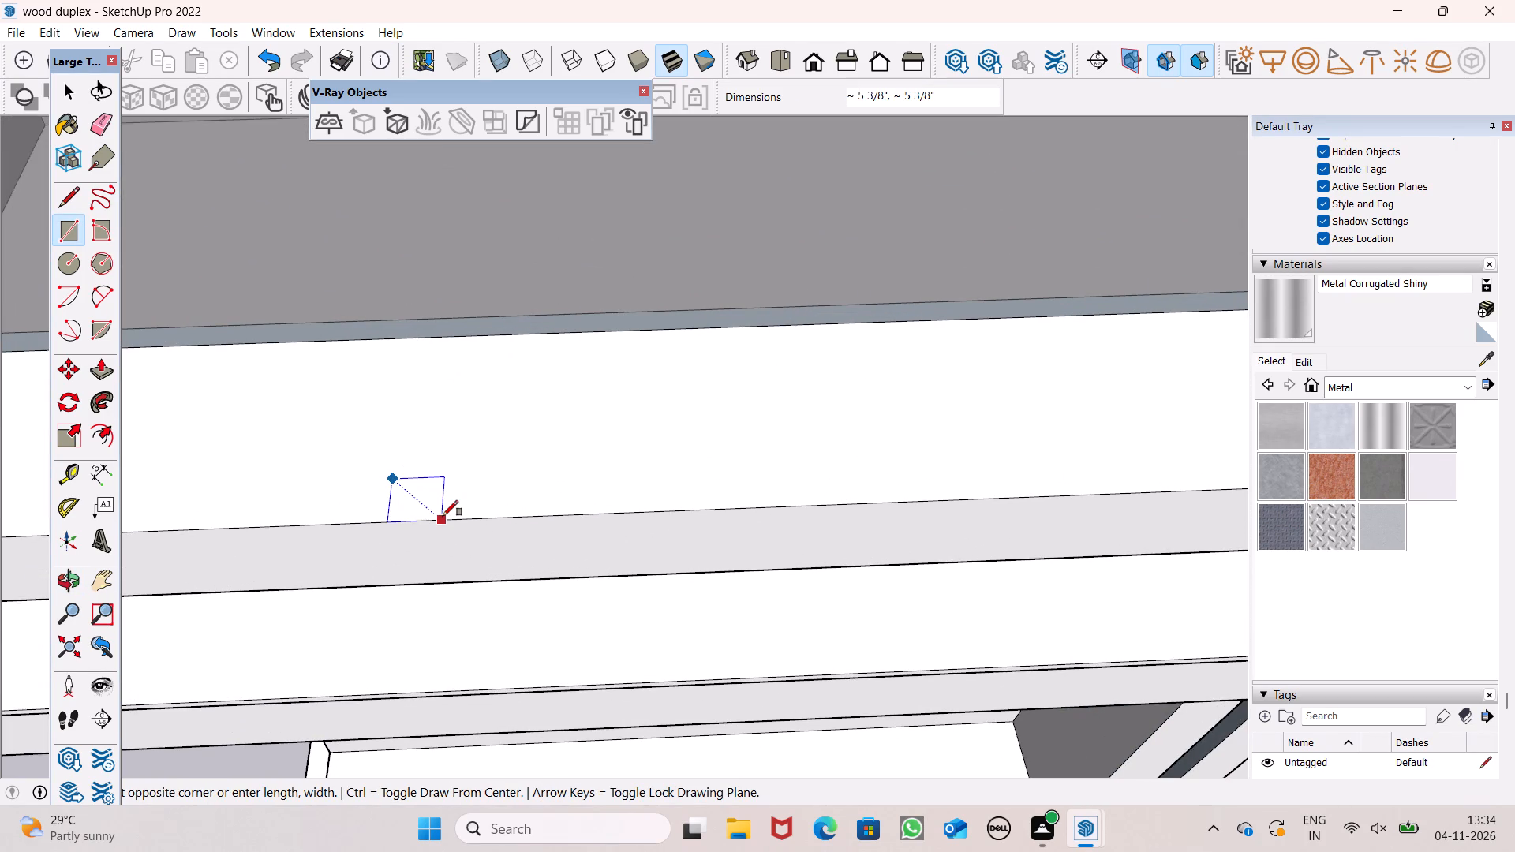
key("space")
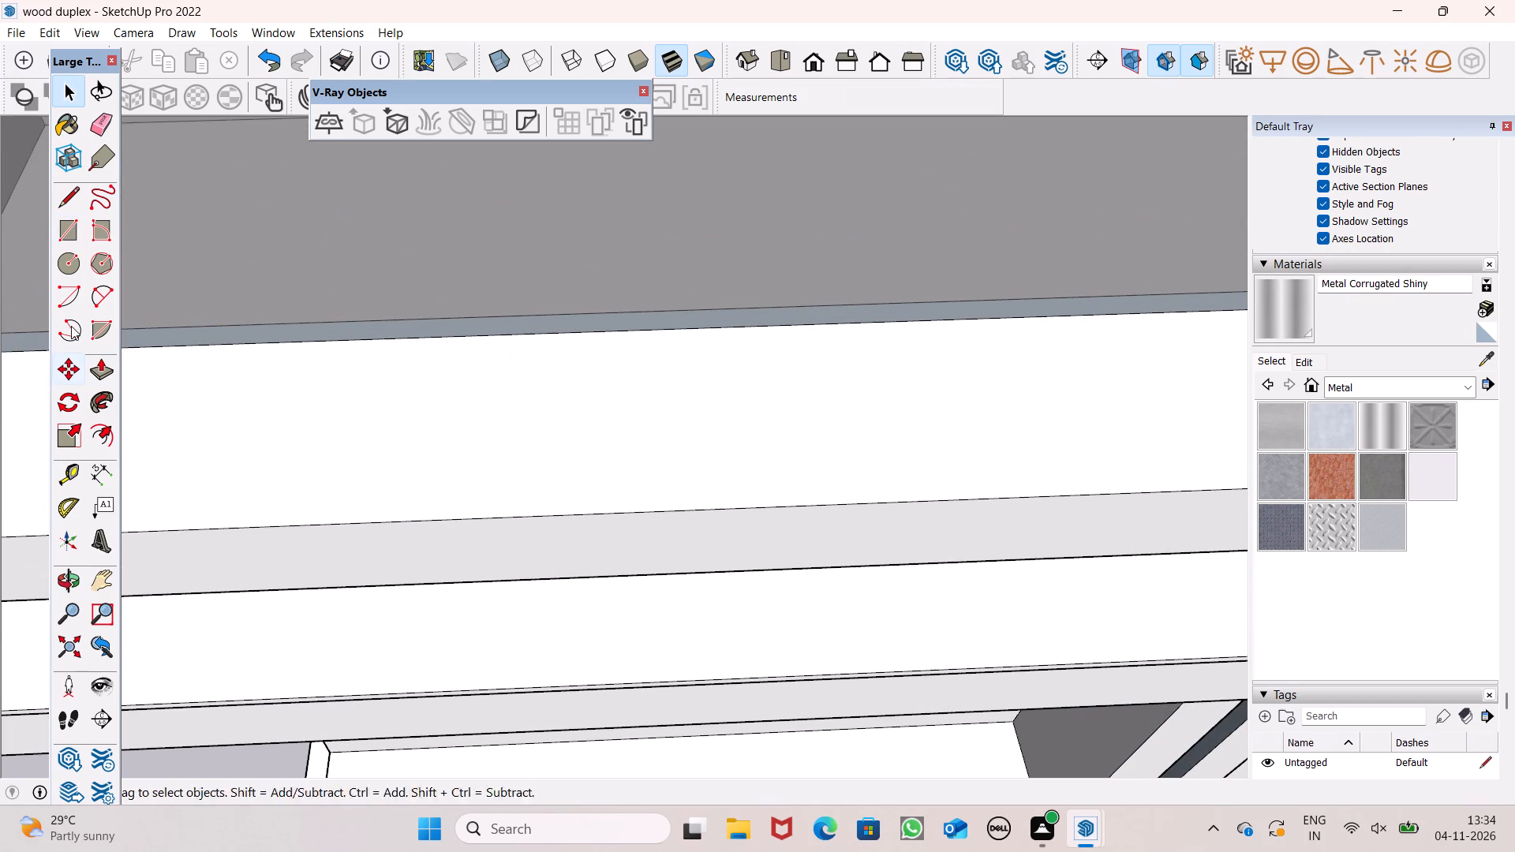
left_click(66, 225)
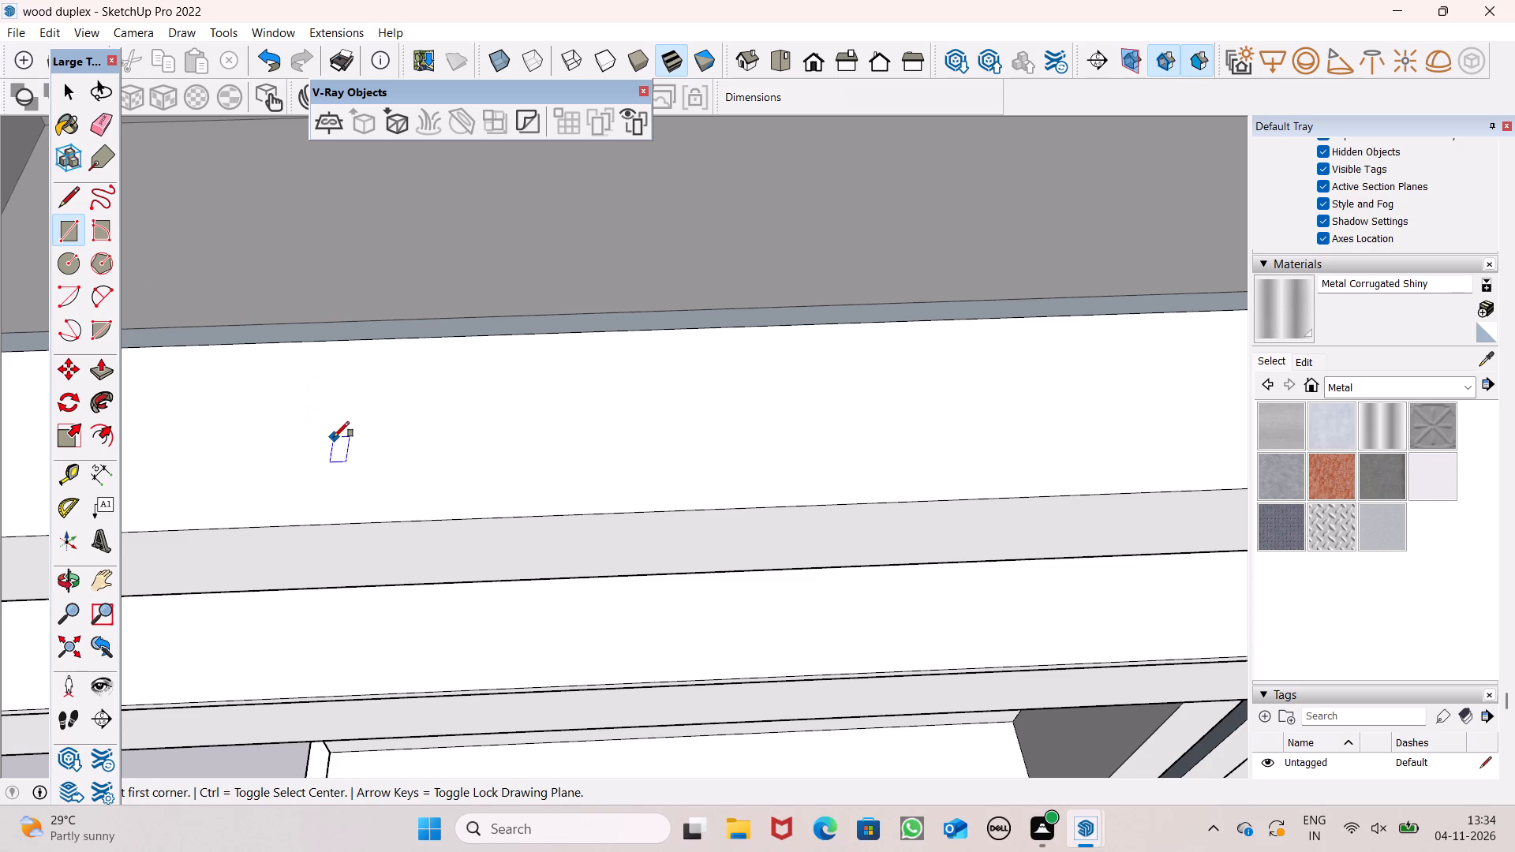
left_click(335, 436)
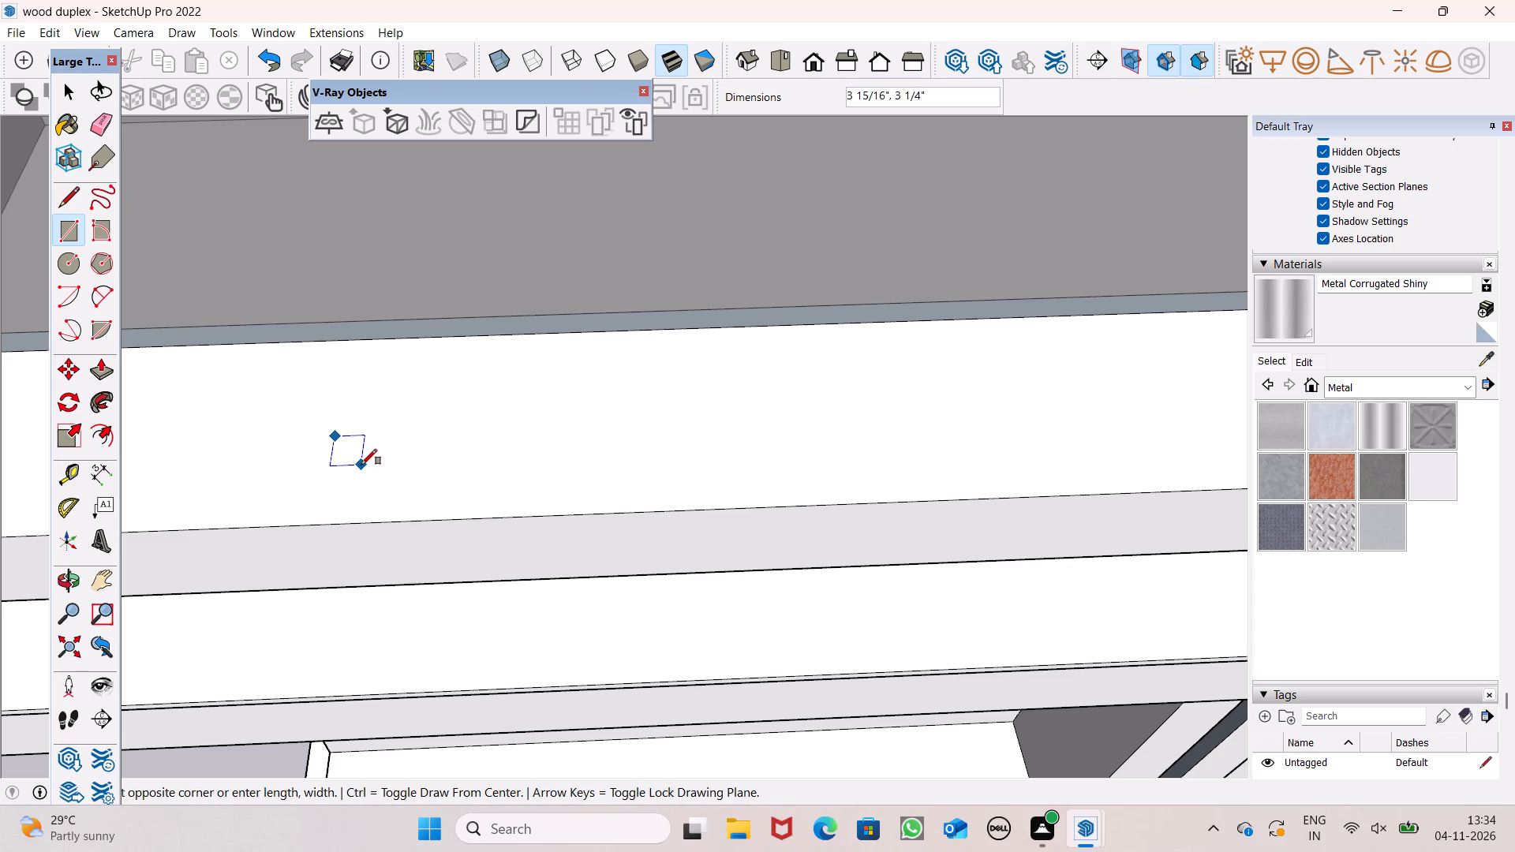
left_click(365, 465)
key("space")
Copy the small square along the ledge at about 7 3/4" spacing and multiply it into eight copies.
double_click(360, 452)
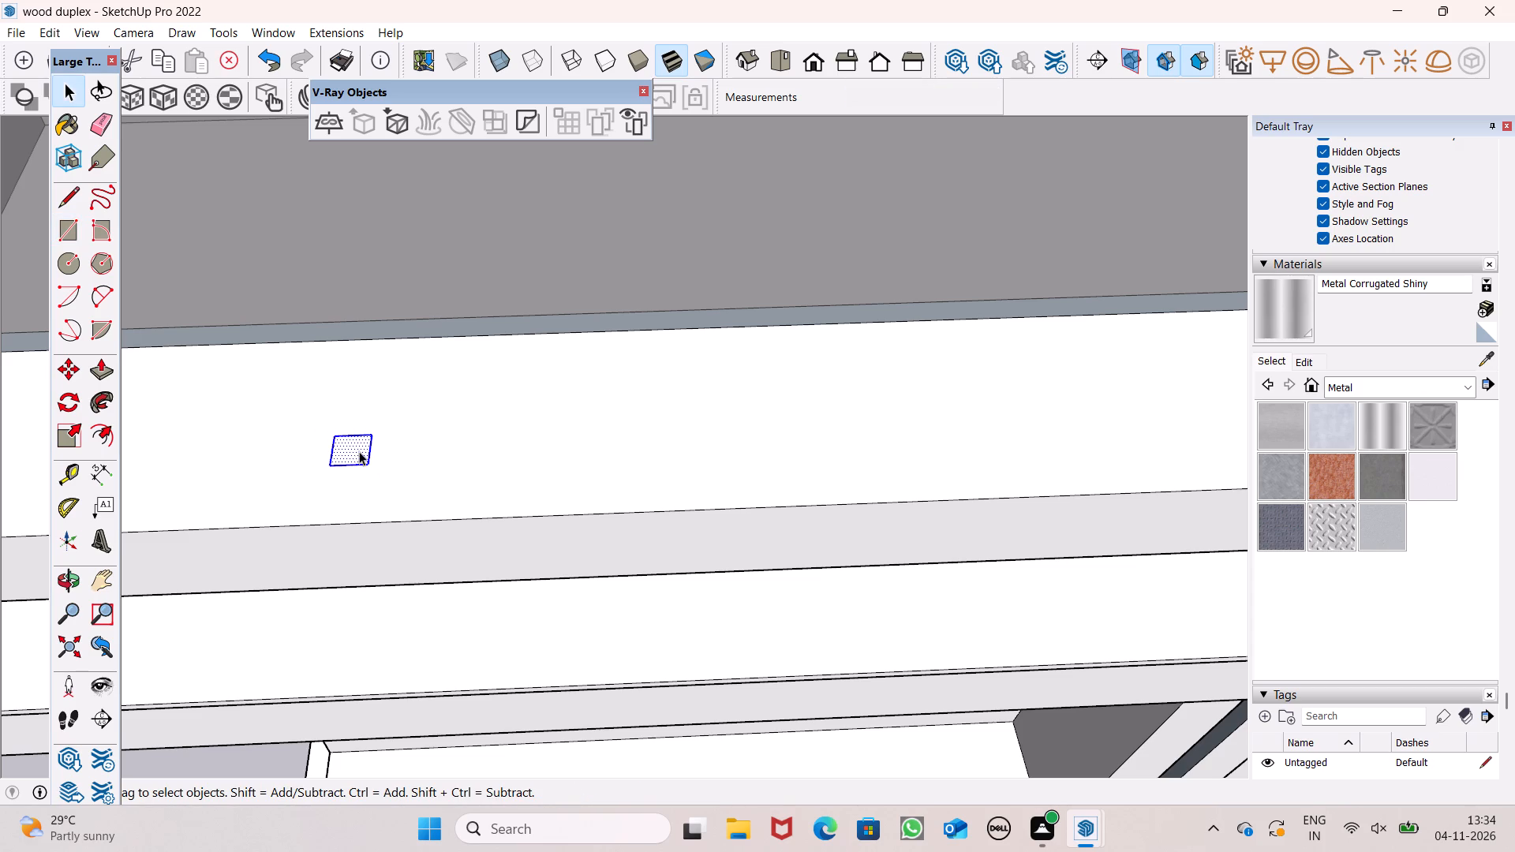
key("m")
key("Return")
left_click_drag(368, 465, 418, 465)
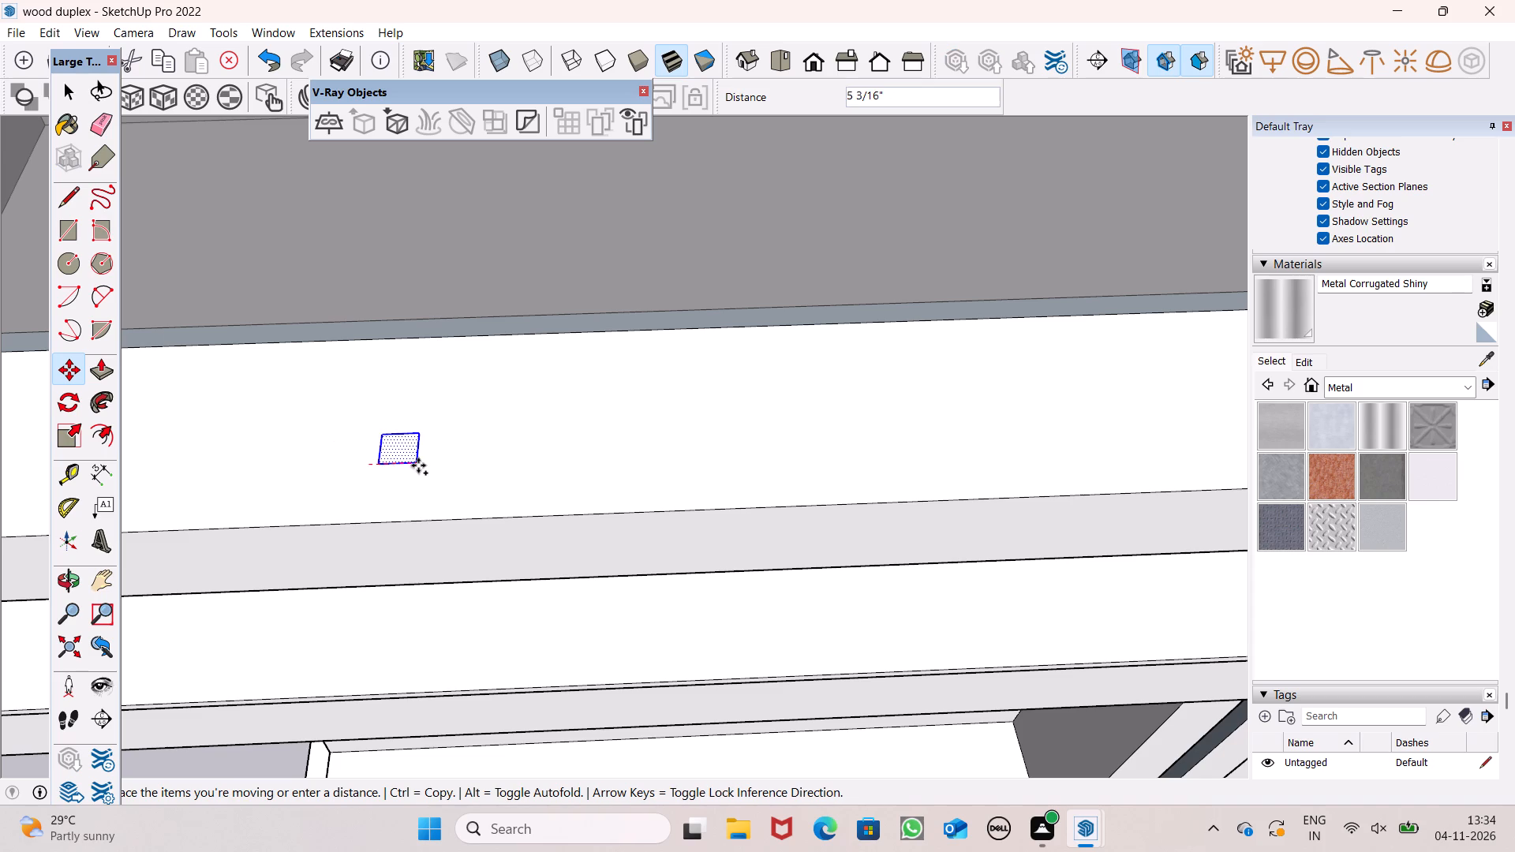
left_click_drag(418, 465, 443, 465)
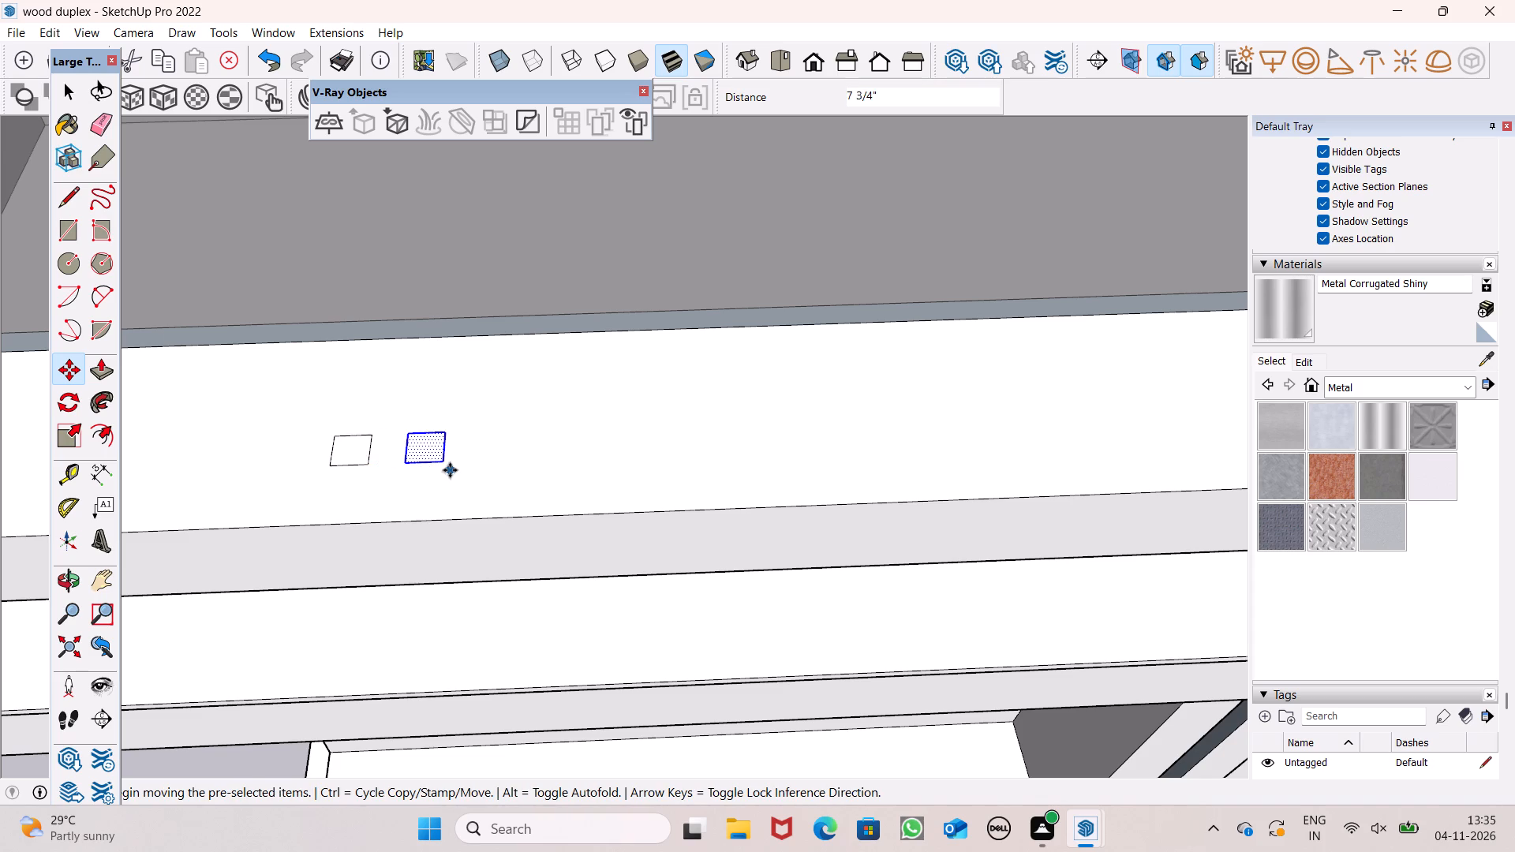
key("shift+asterisk")
key("8")
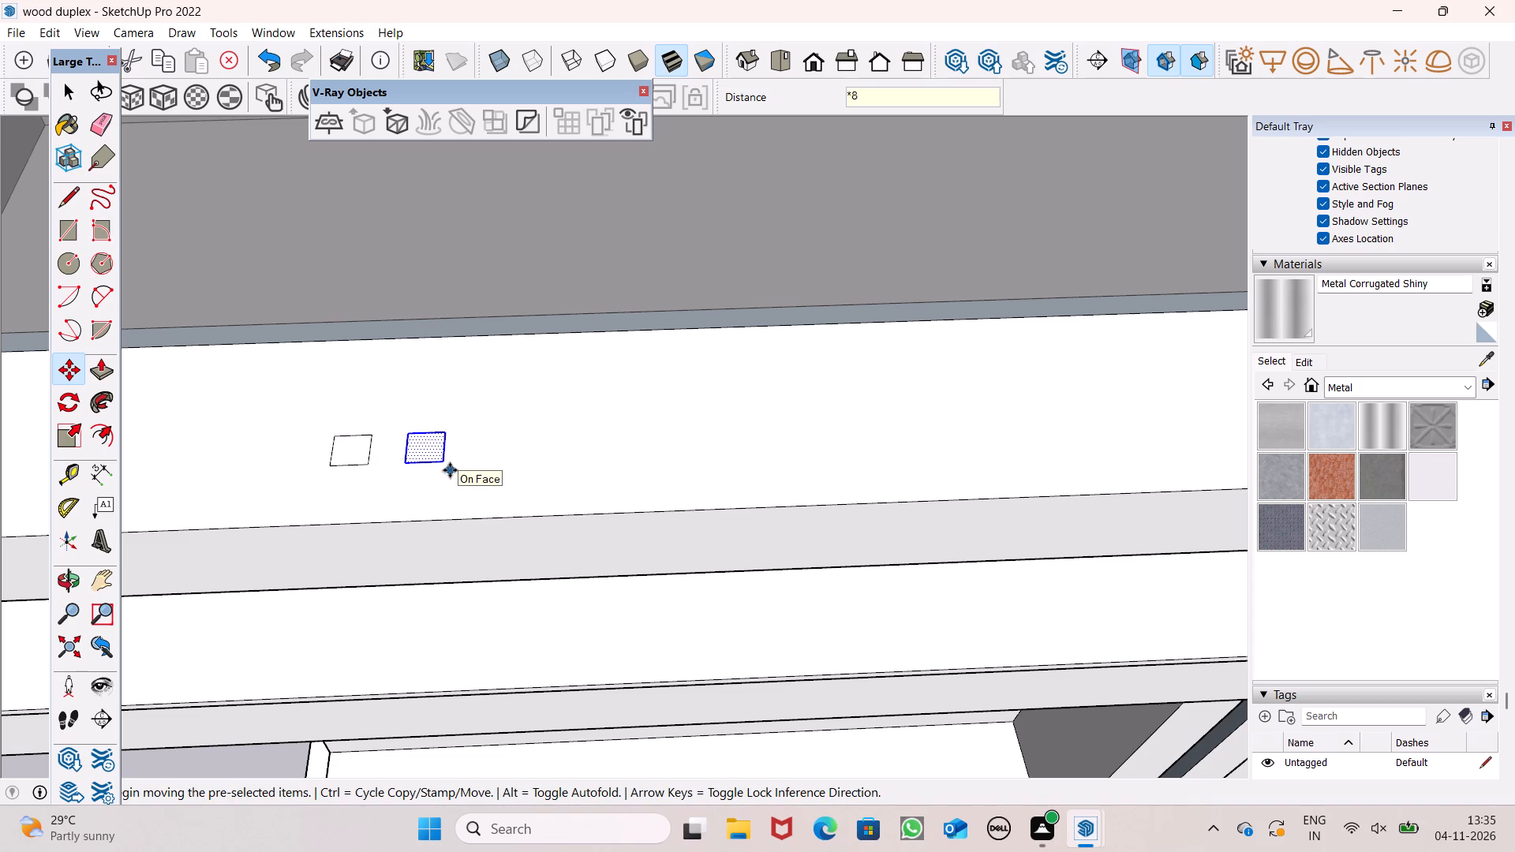
key("Return")
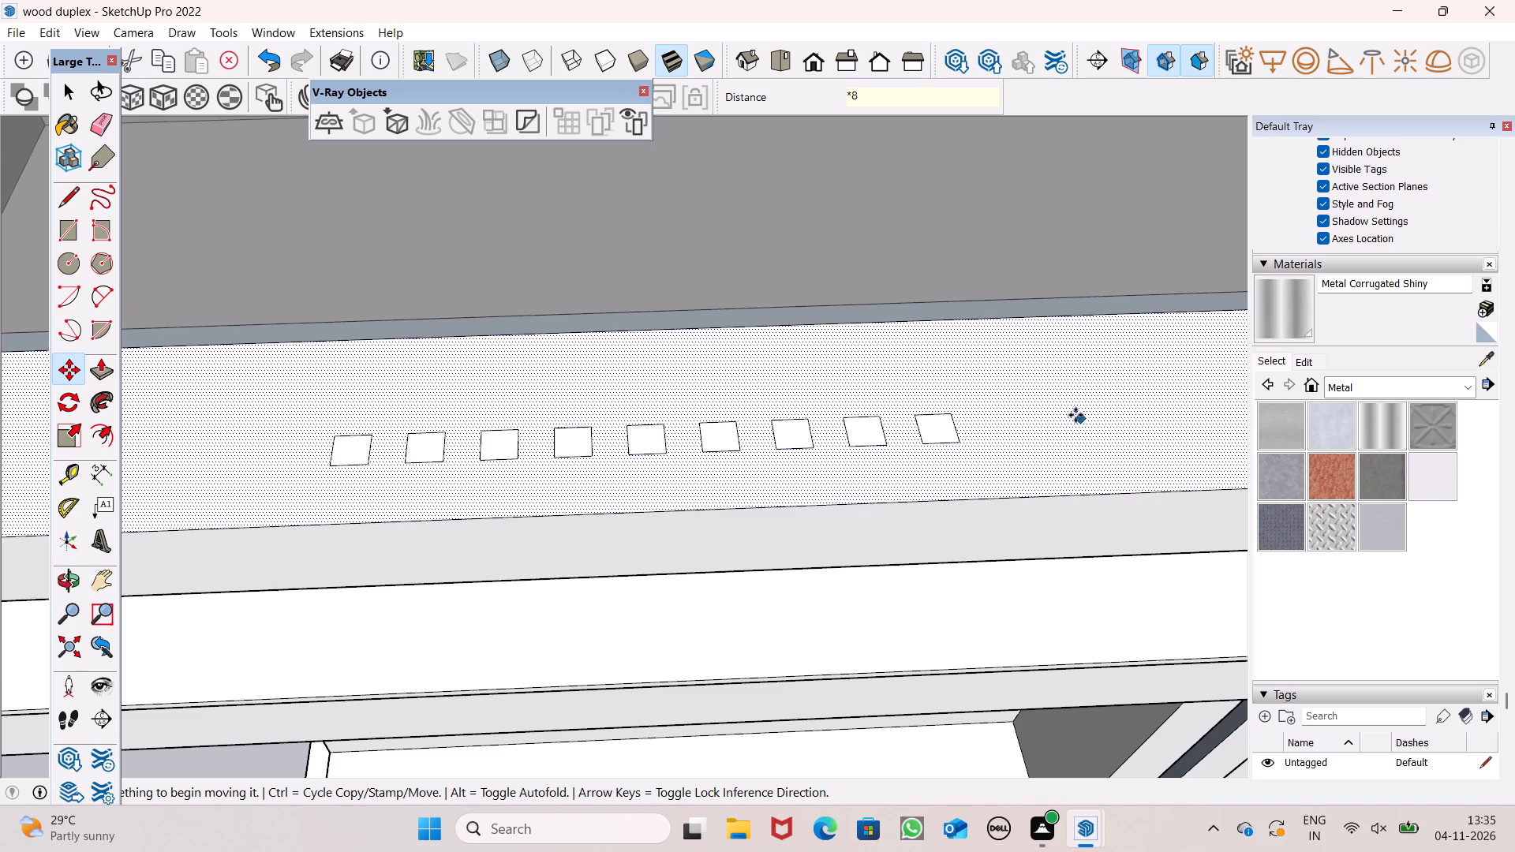
key("space")
Paint all nine small squares on the balcony ledge with Wood Cherry Original from the Wood materials.
scroll(681, 402, "down", 5)
scroll(660, 509, "down", 8)
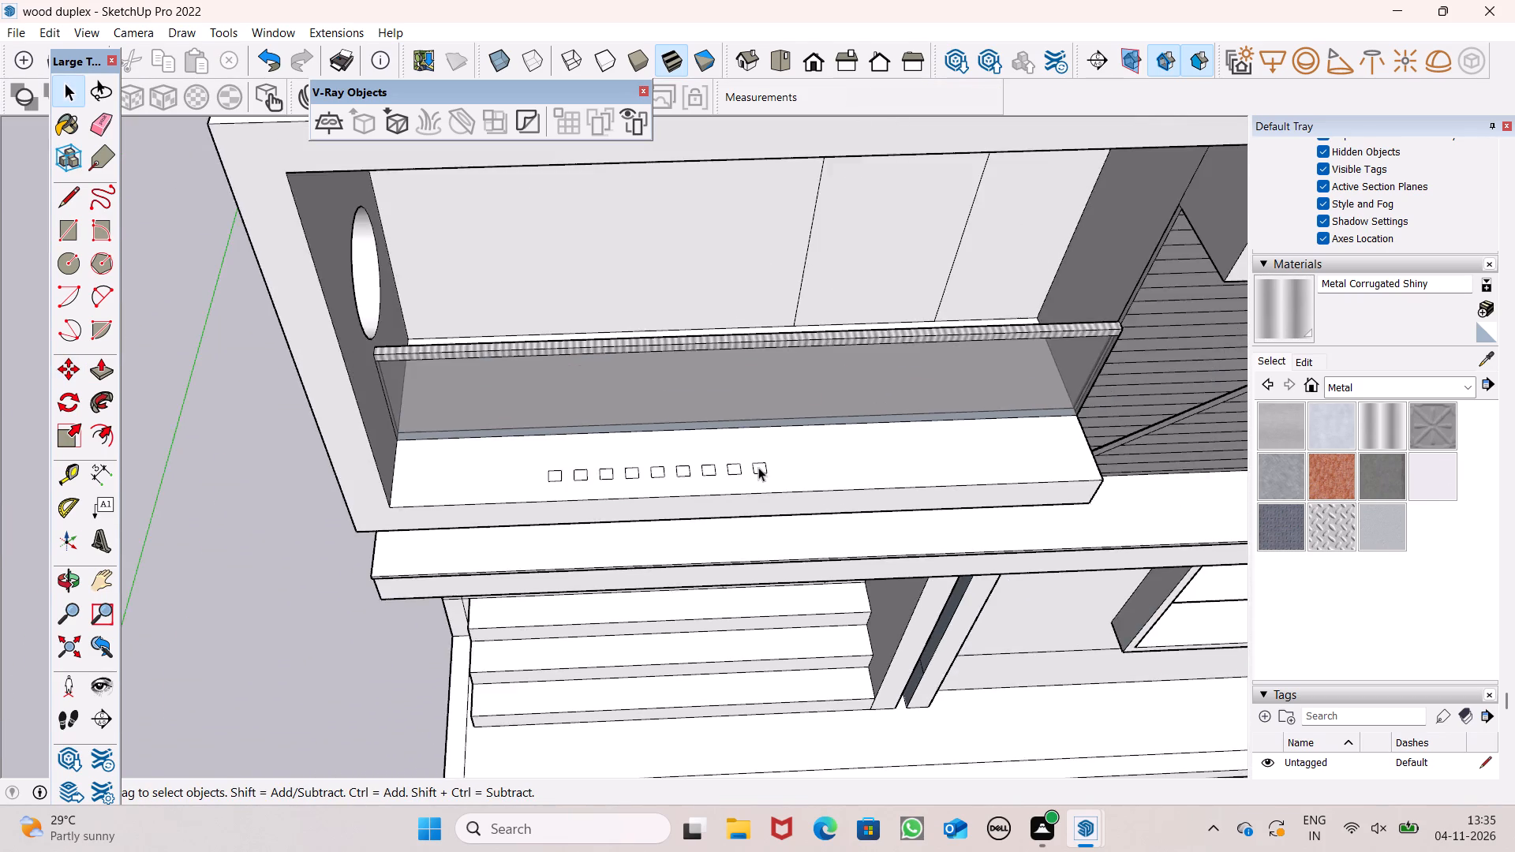
scroll(758, 467, "down", 3)
middle_click_drag(761, 480, 757, 519)
left_click(1367, 387)
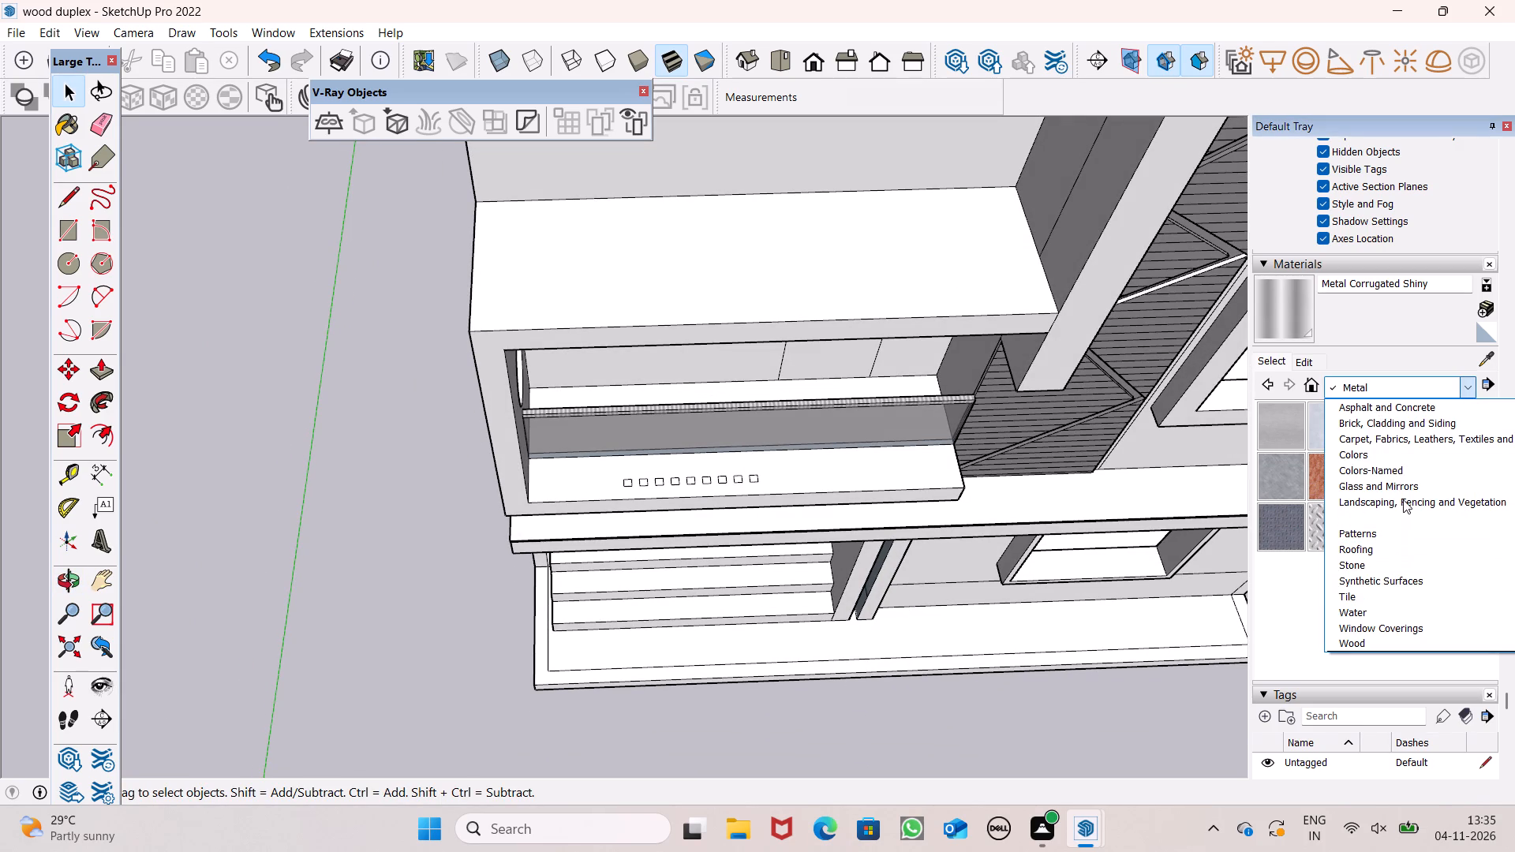
left_click(1370, 650)
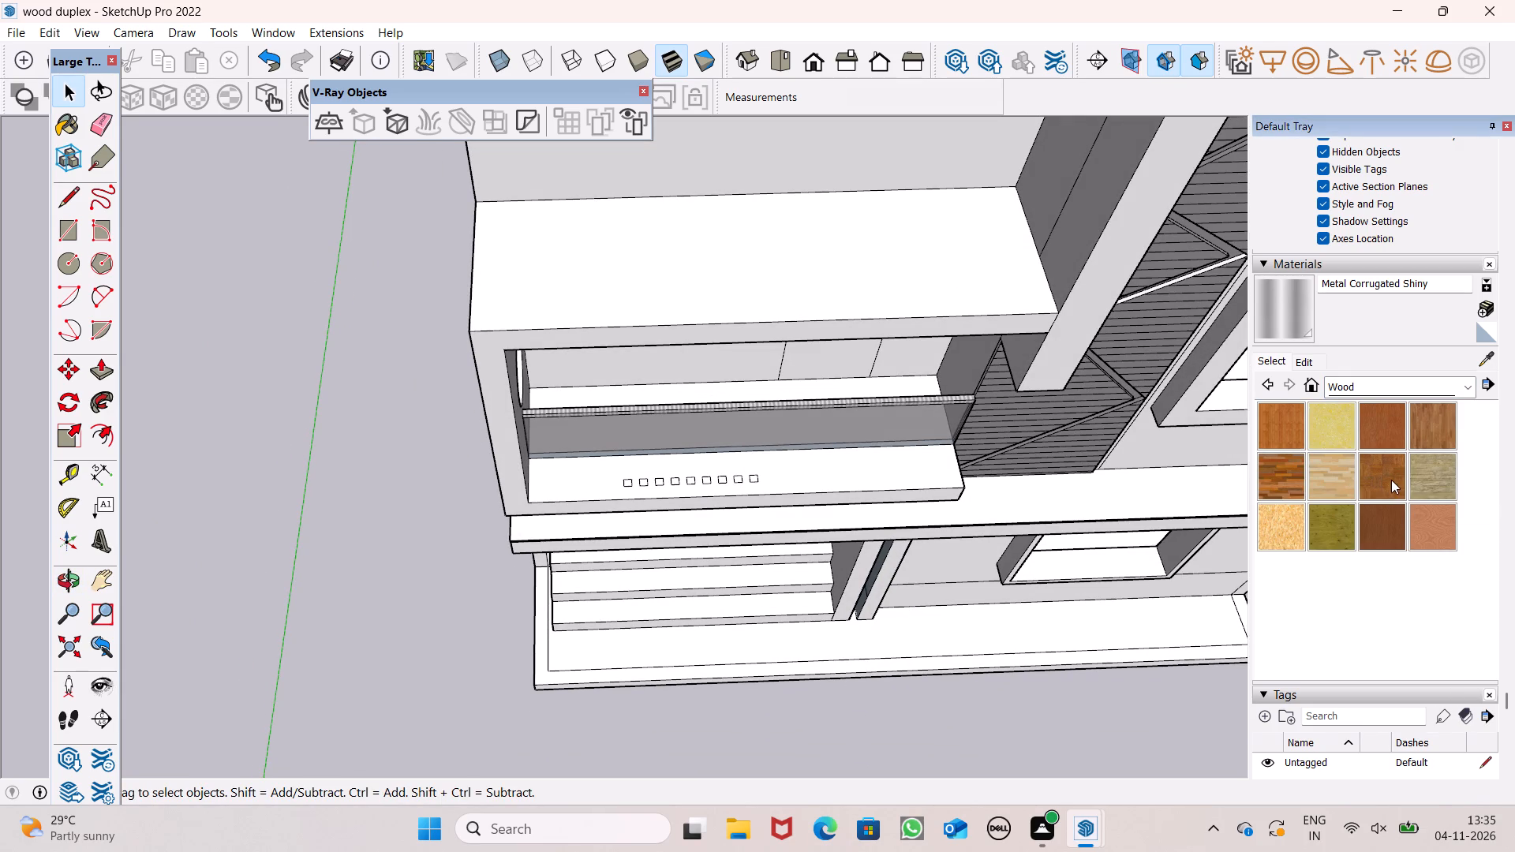
left_click(1386, 415)
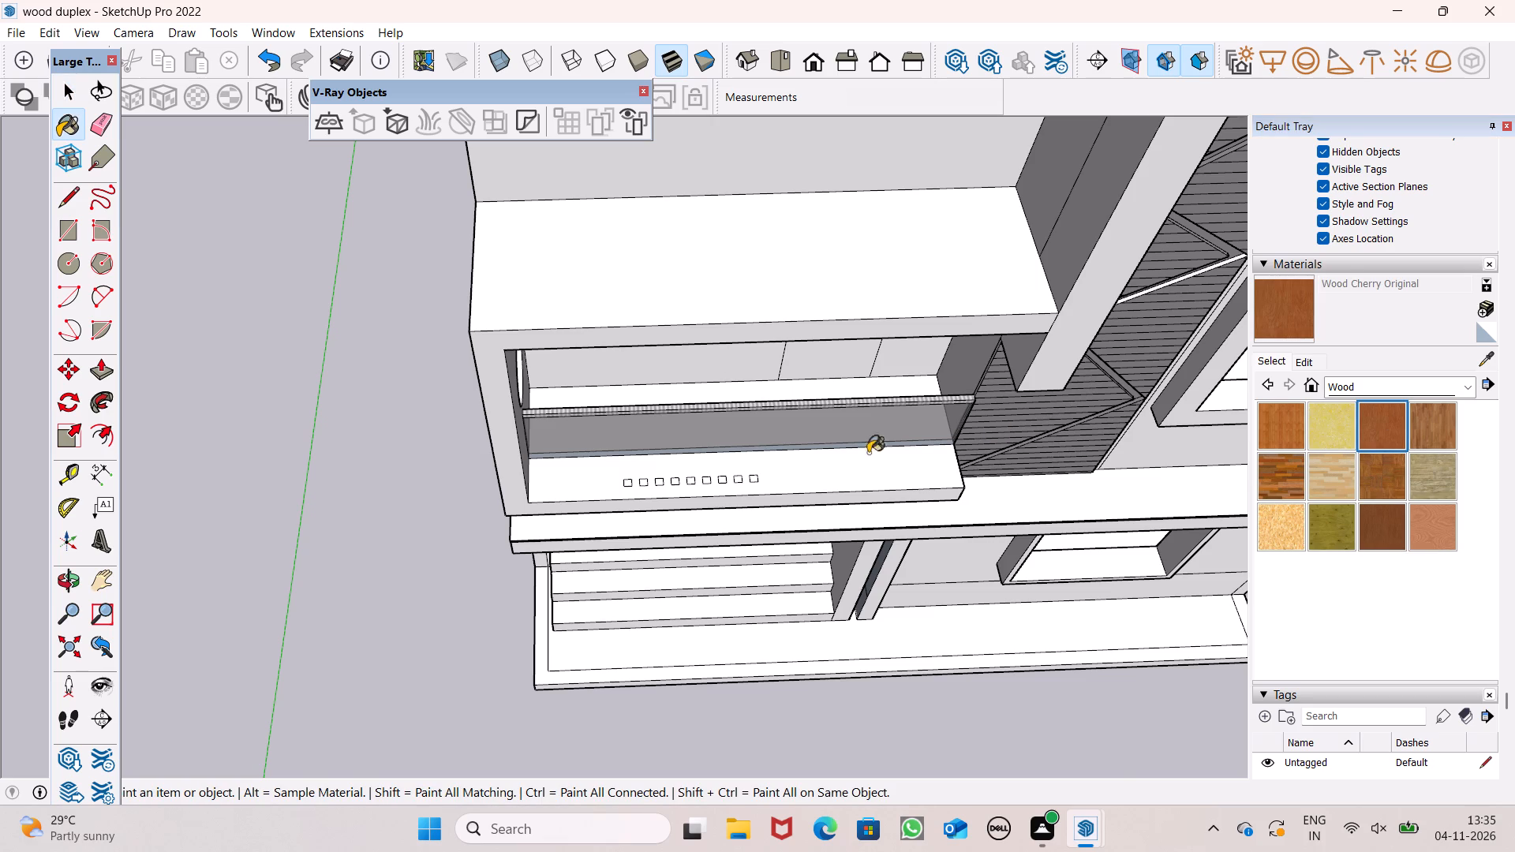
scroll(811, 452, "up", 8)
scroll(487, 518, "up", 7)
left_click(337, 536)
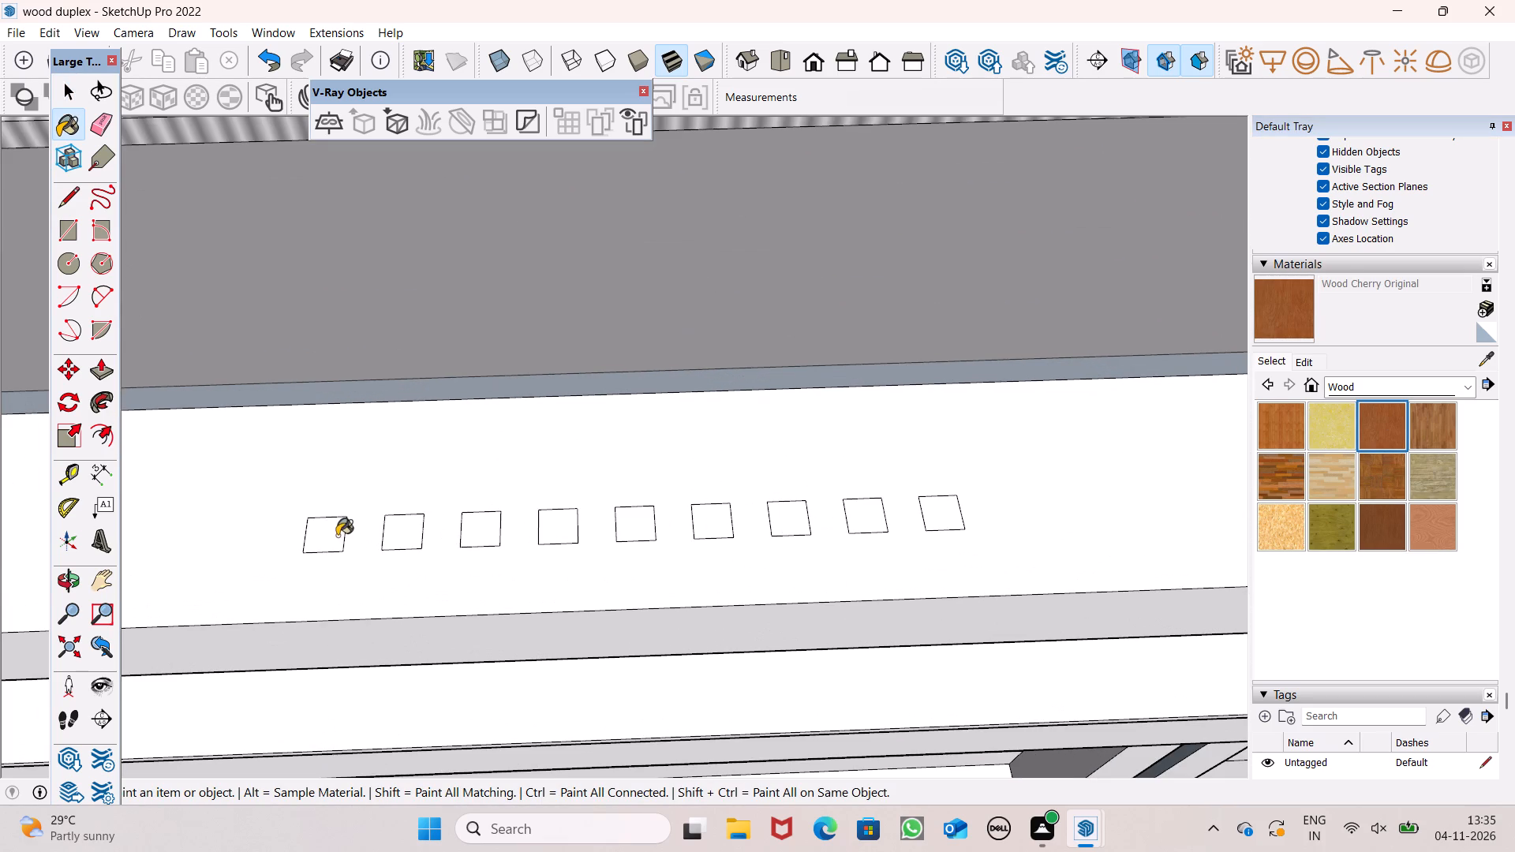
left_click(397, 529)
left_click(492, 531)
left_click_drag(543, 531, 577, 532)
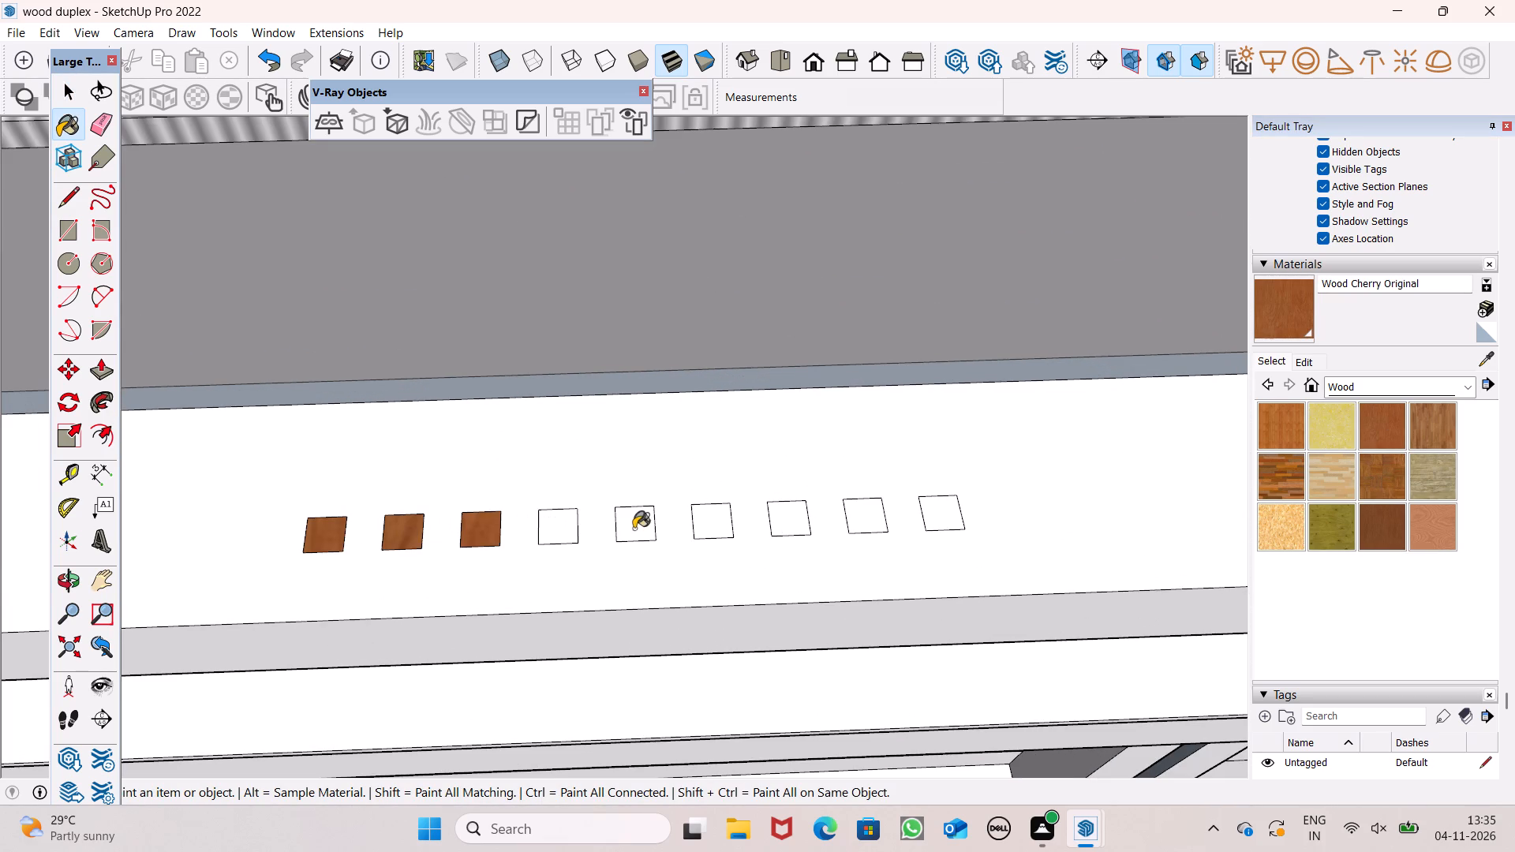
left_click(634, 529)
left_click(548, 528)
left_click(718, 527)
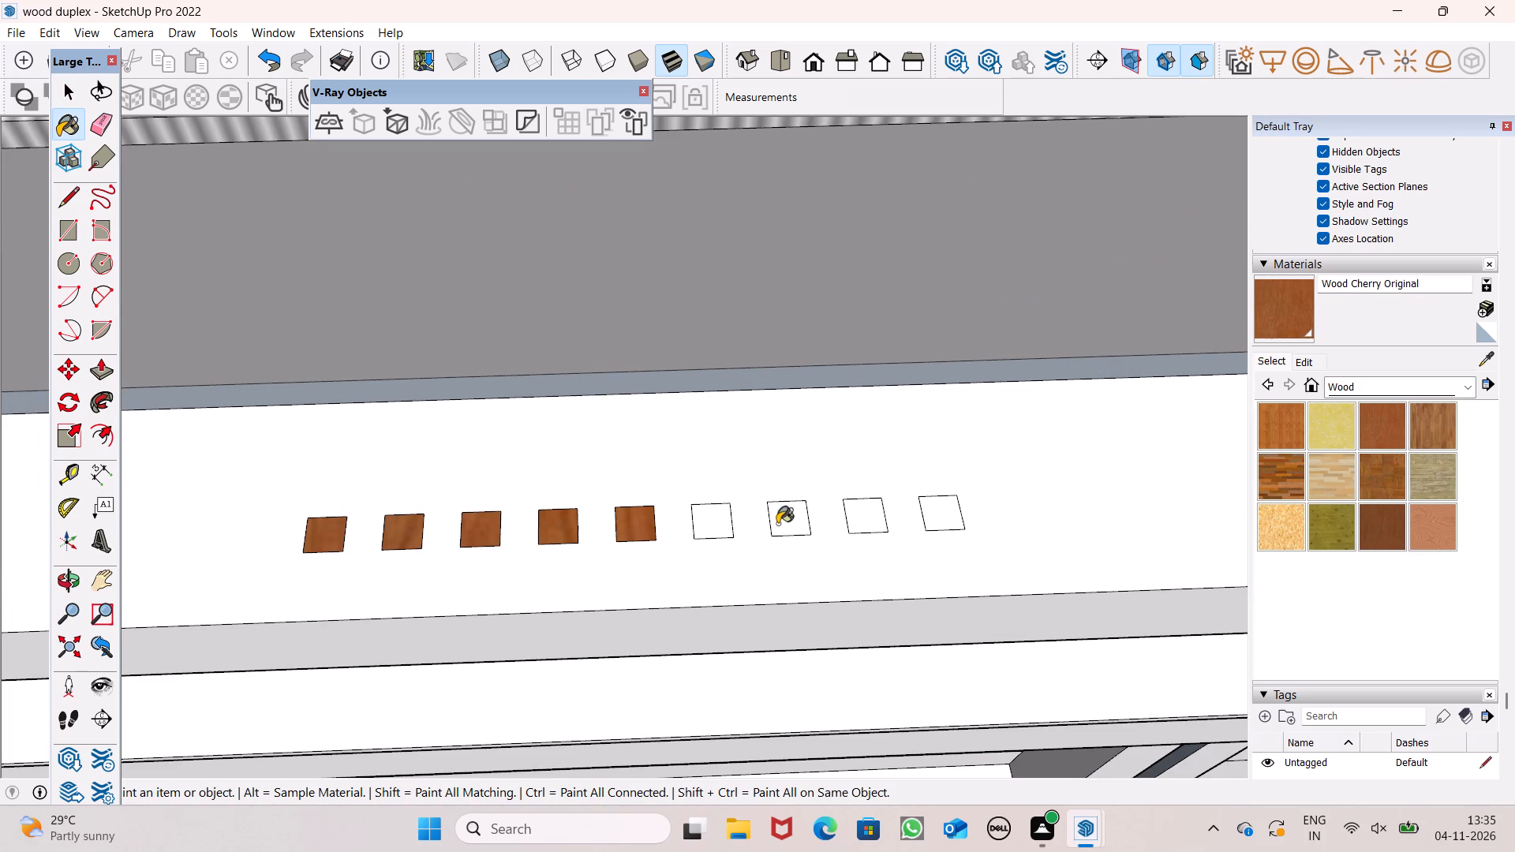
left_click(793, 526)
left_click(859, 518)
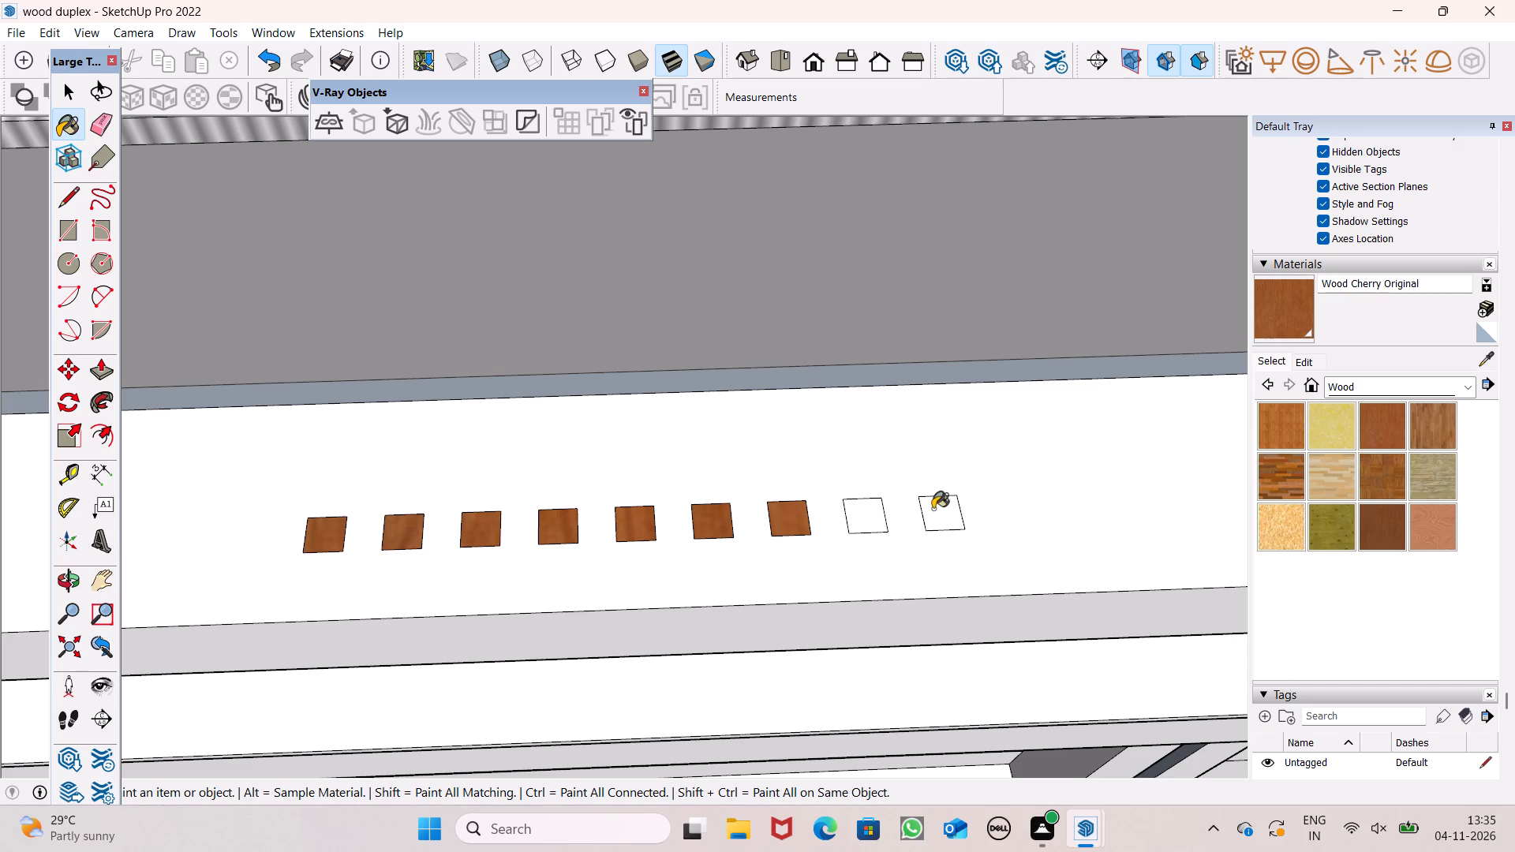
left_click(933, 509)
Push/Pull the first three wood squares up 10' to the underside of the balcony's top slab as vertical slats.
scroll(933, 618, "down", 7)
scroll(776, 529, "down", 4)
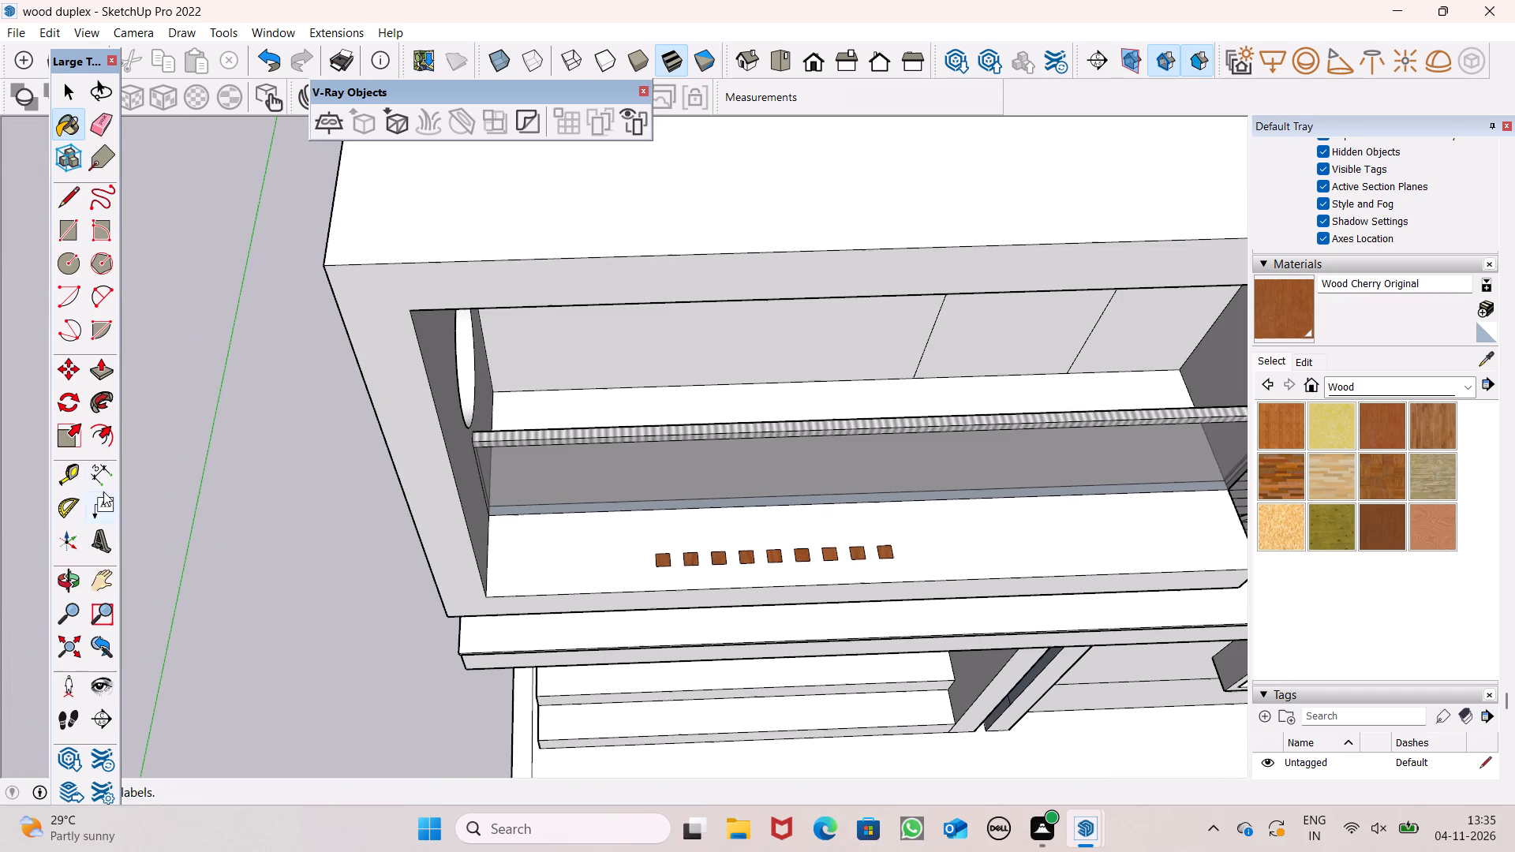
left_click(104, 371)
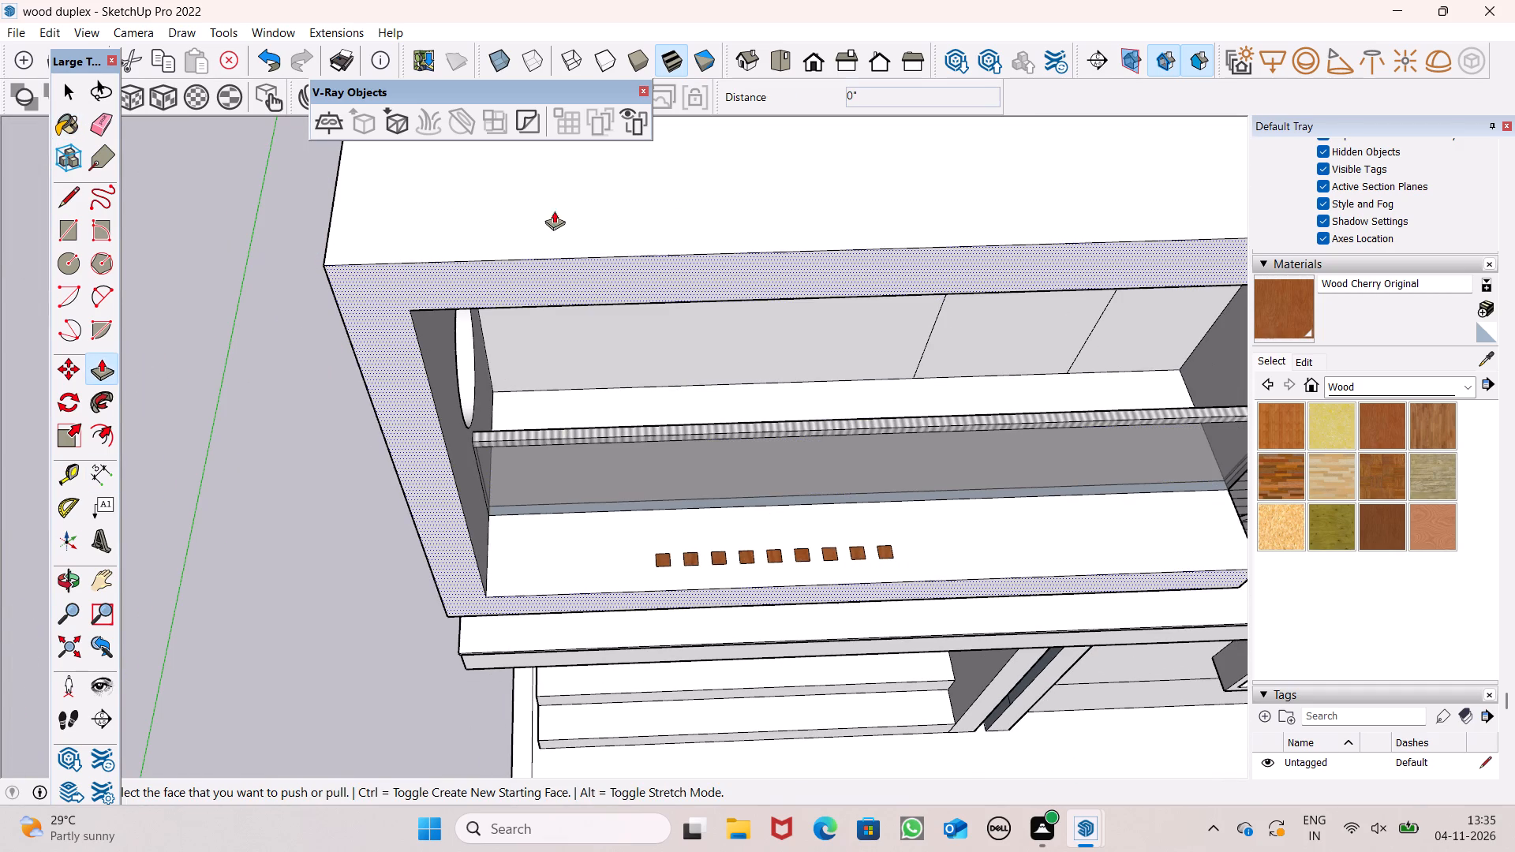
scroll(582, 480, "down", 4)
scroll(627, 503, "up", 7)
scroll(630, 590, "down", 5)
left_click_drag(618, 559, 648, 469)
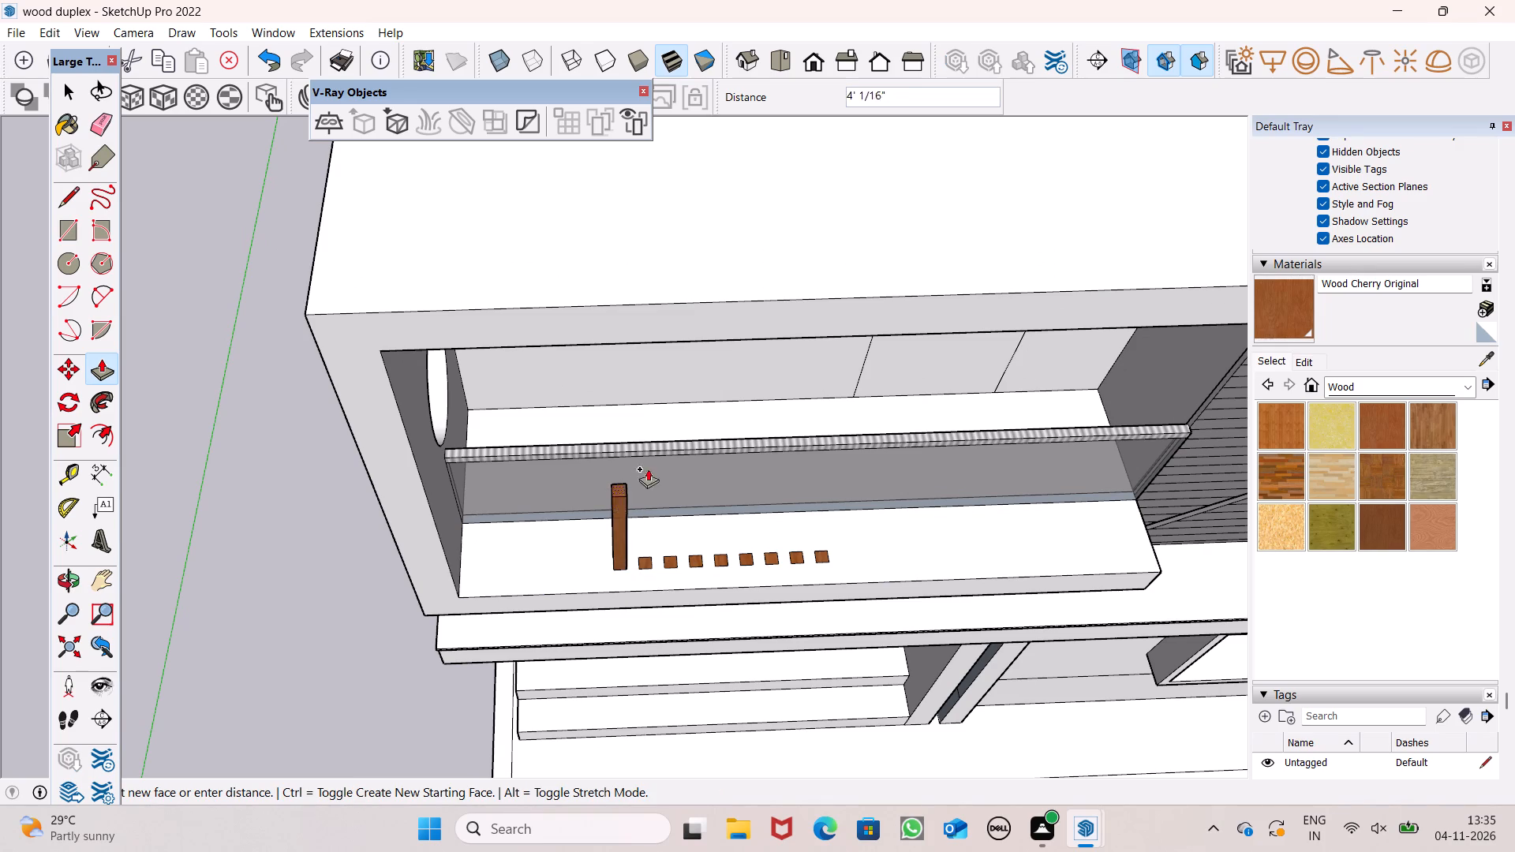
left_click_drag(648, 469, 664, 341)
left_click_drag(646, 562, 676, 455)
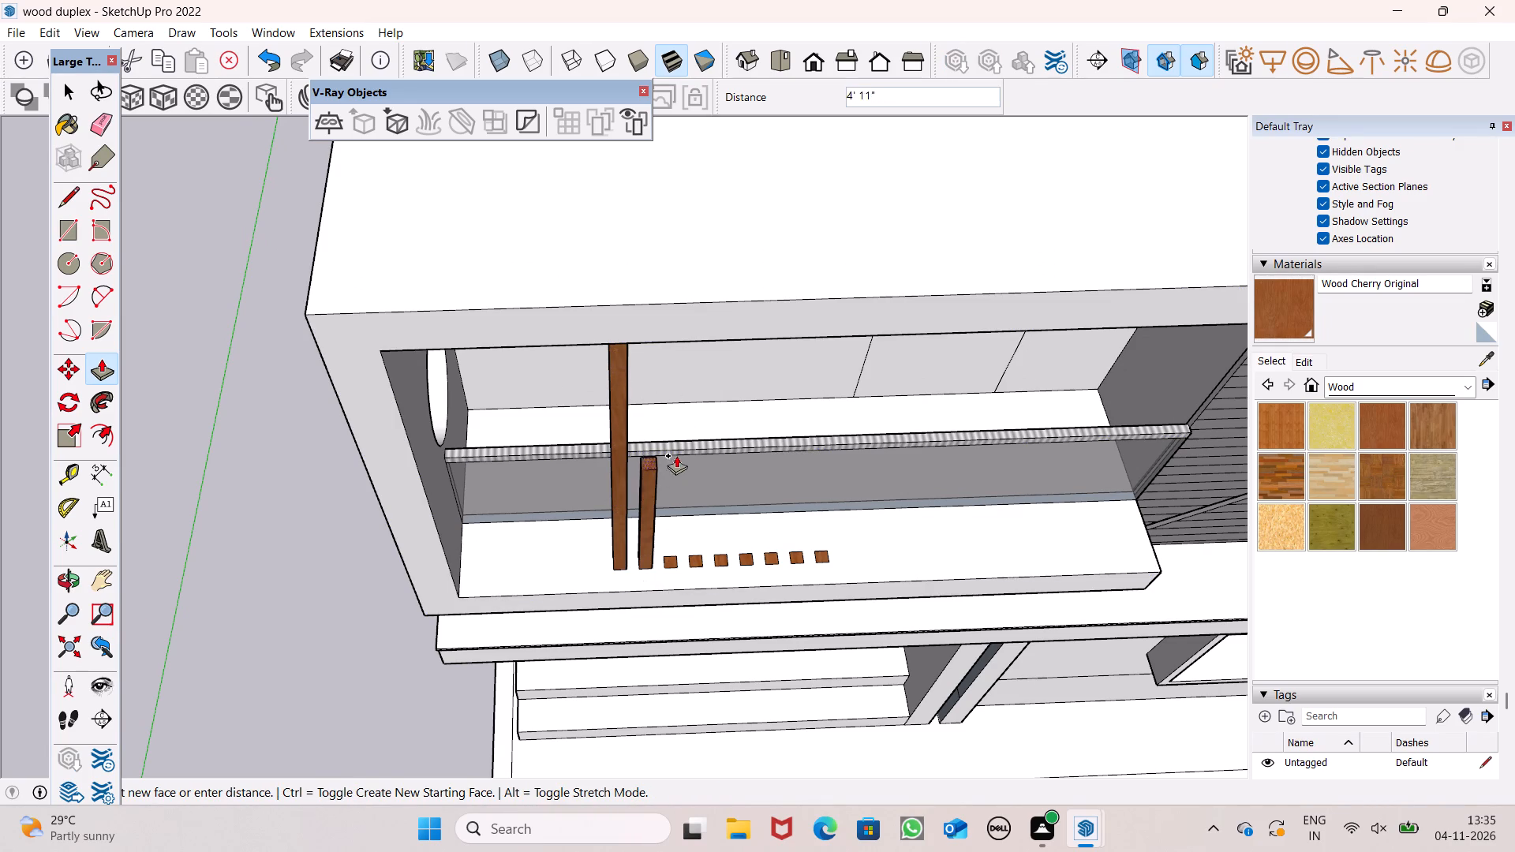
left_click_drag(676, 455, 704, 341)
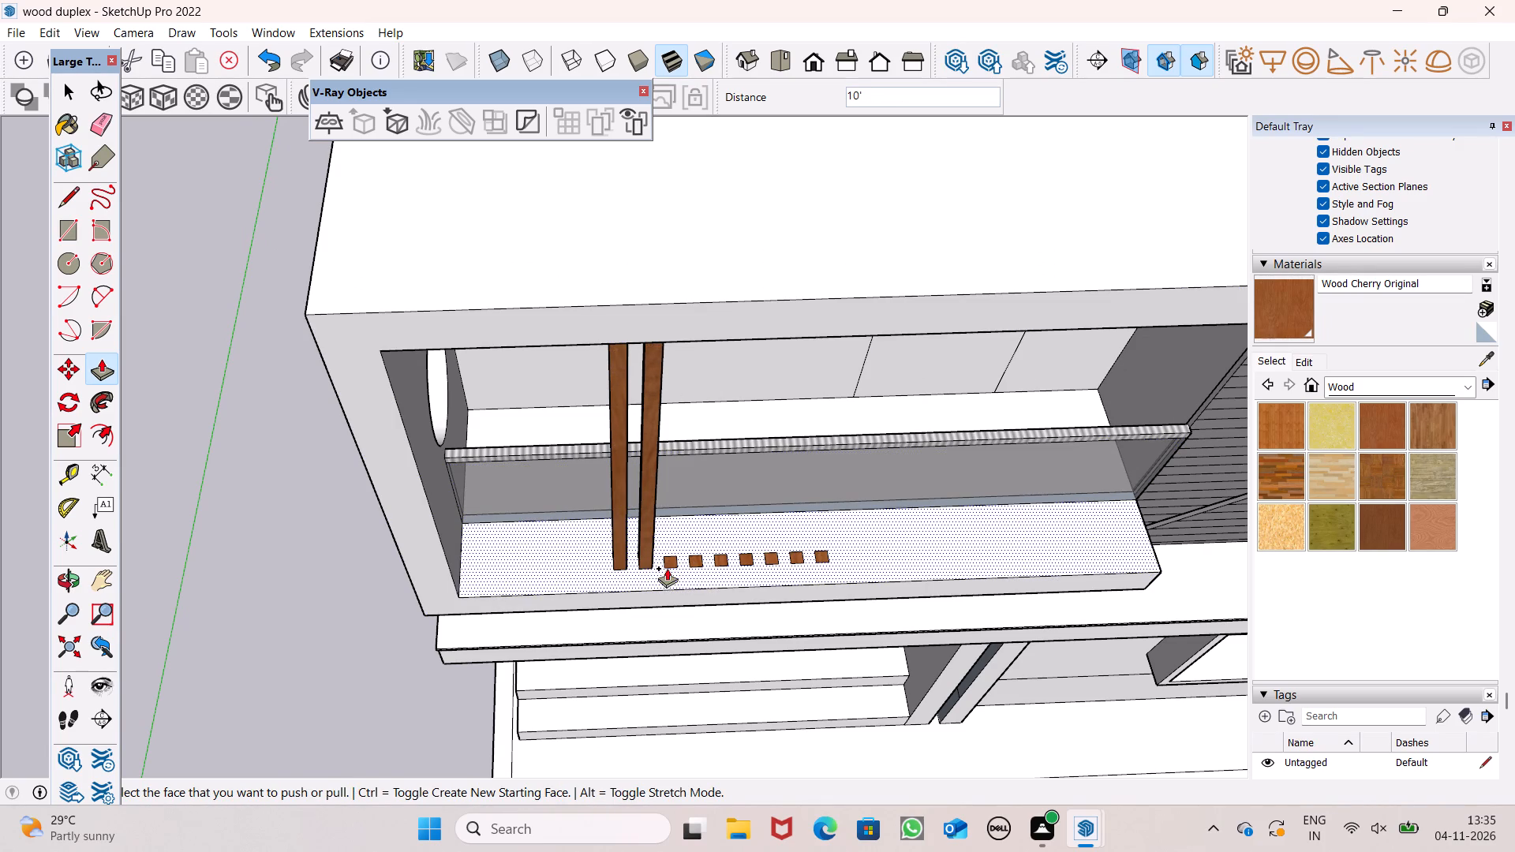
left_click_drag(668, 562, 720, 347)
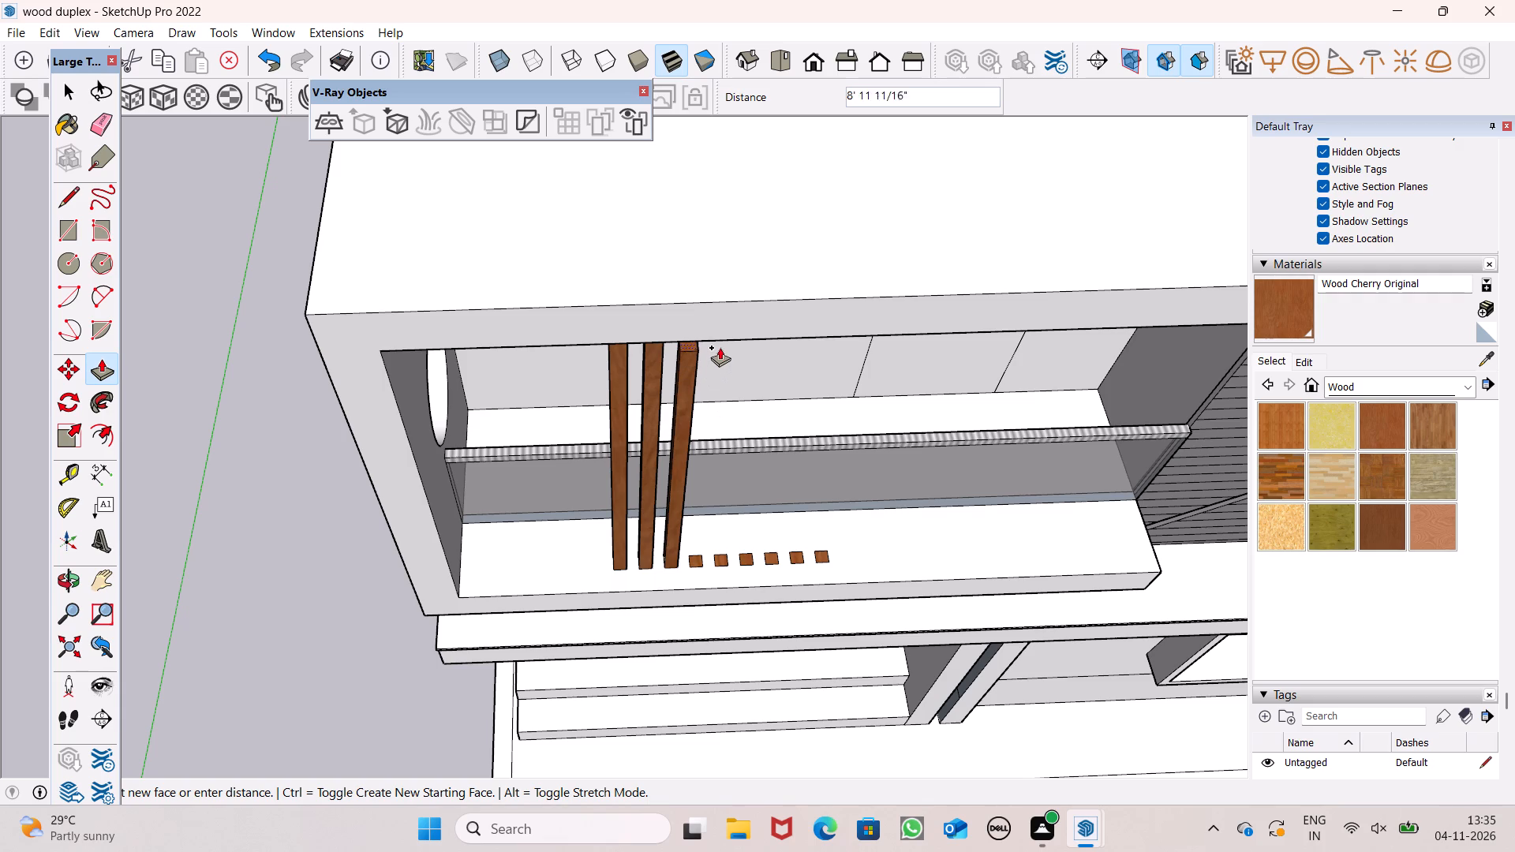
left_click_drag(720, 347, 723, 342)
Push/Pull the fourth through seventh wood squares on the balcony ledge up 10' to the underside of the top slab.
scroll(473, 354, "down", 5)
scroll(751, 326, "up", 6)
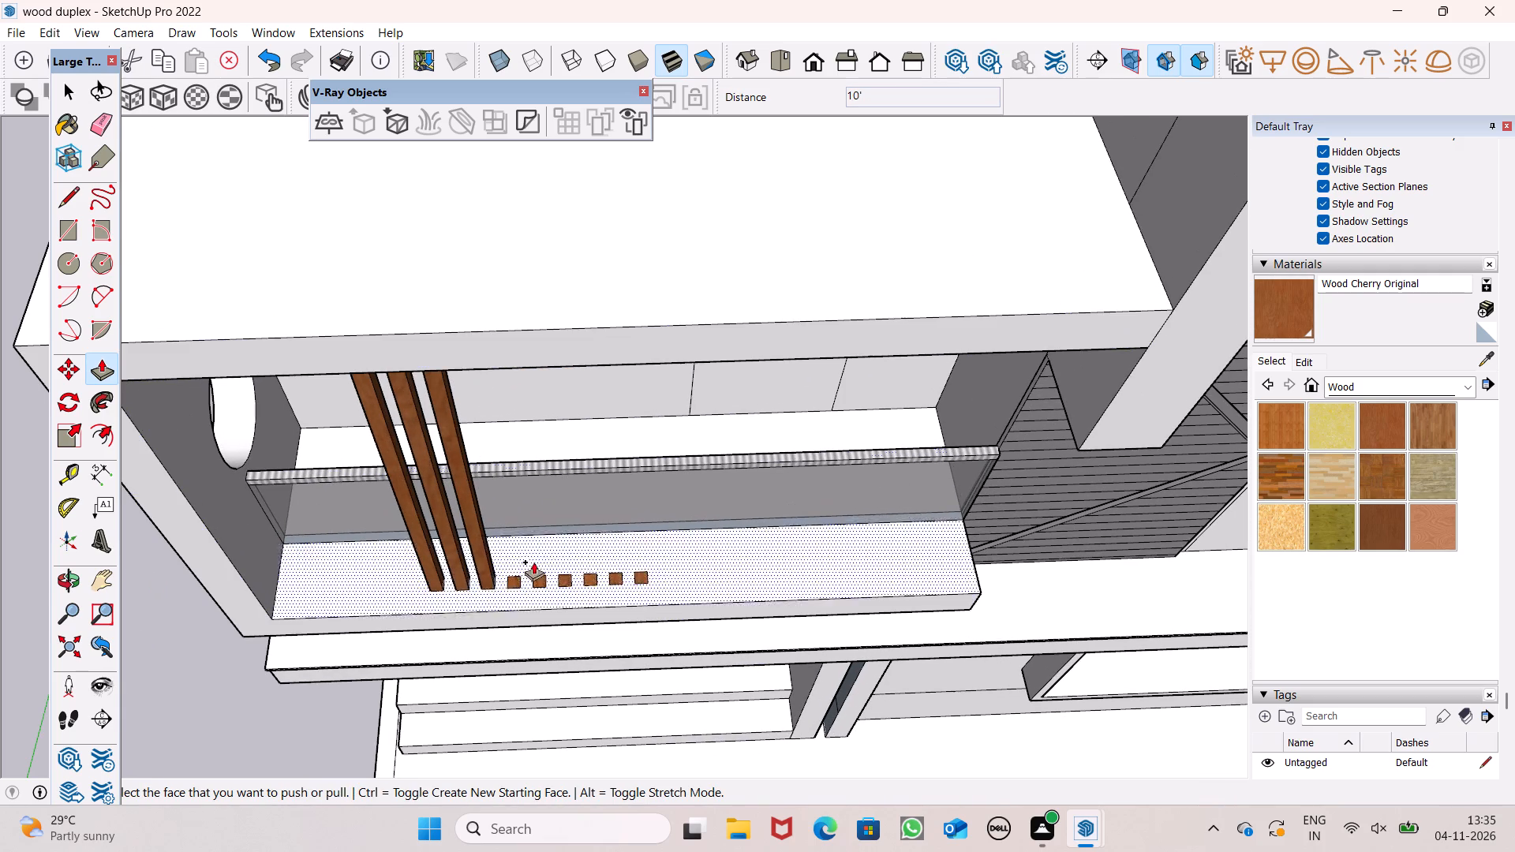
left_click_drag(517, 580, 535, 406)
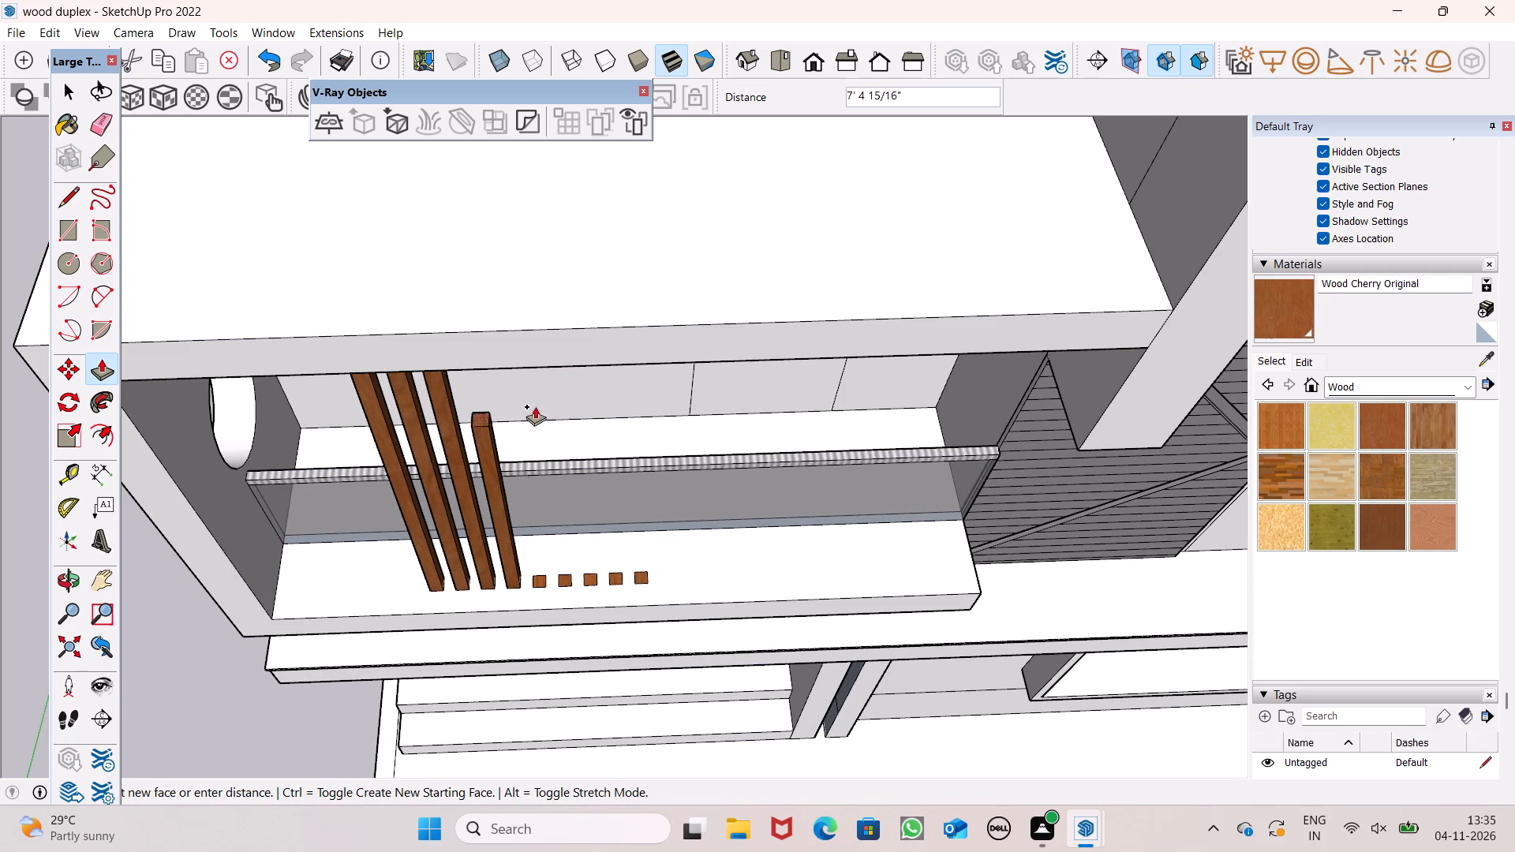
left_click_drag(535, 406, 532, 369)
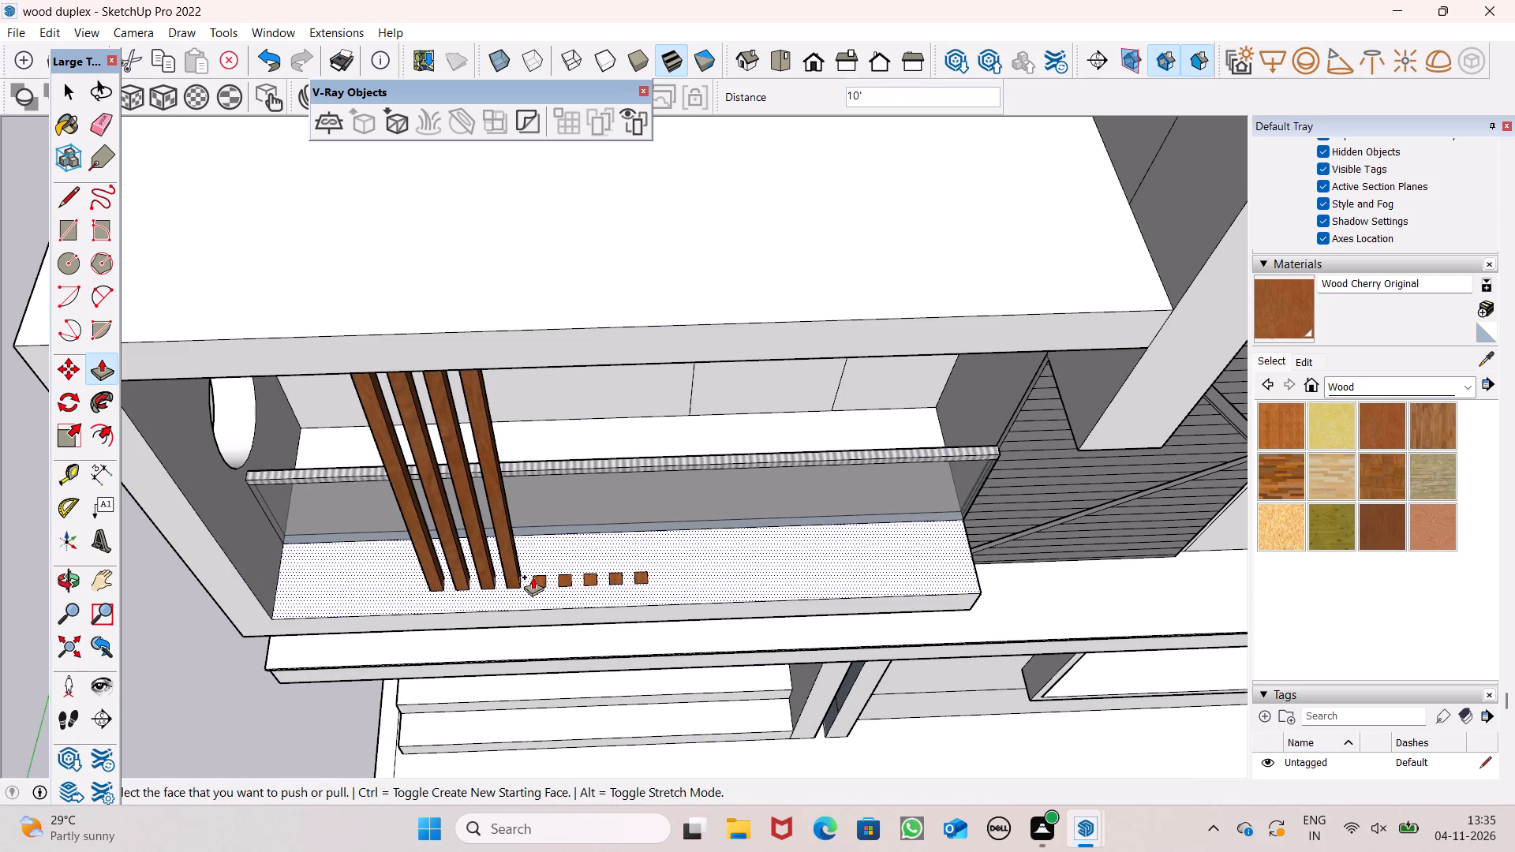
left_click_drag(534, 578, 567, 420)
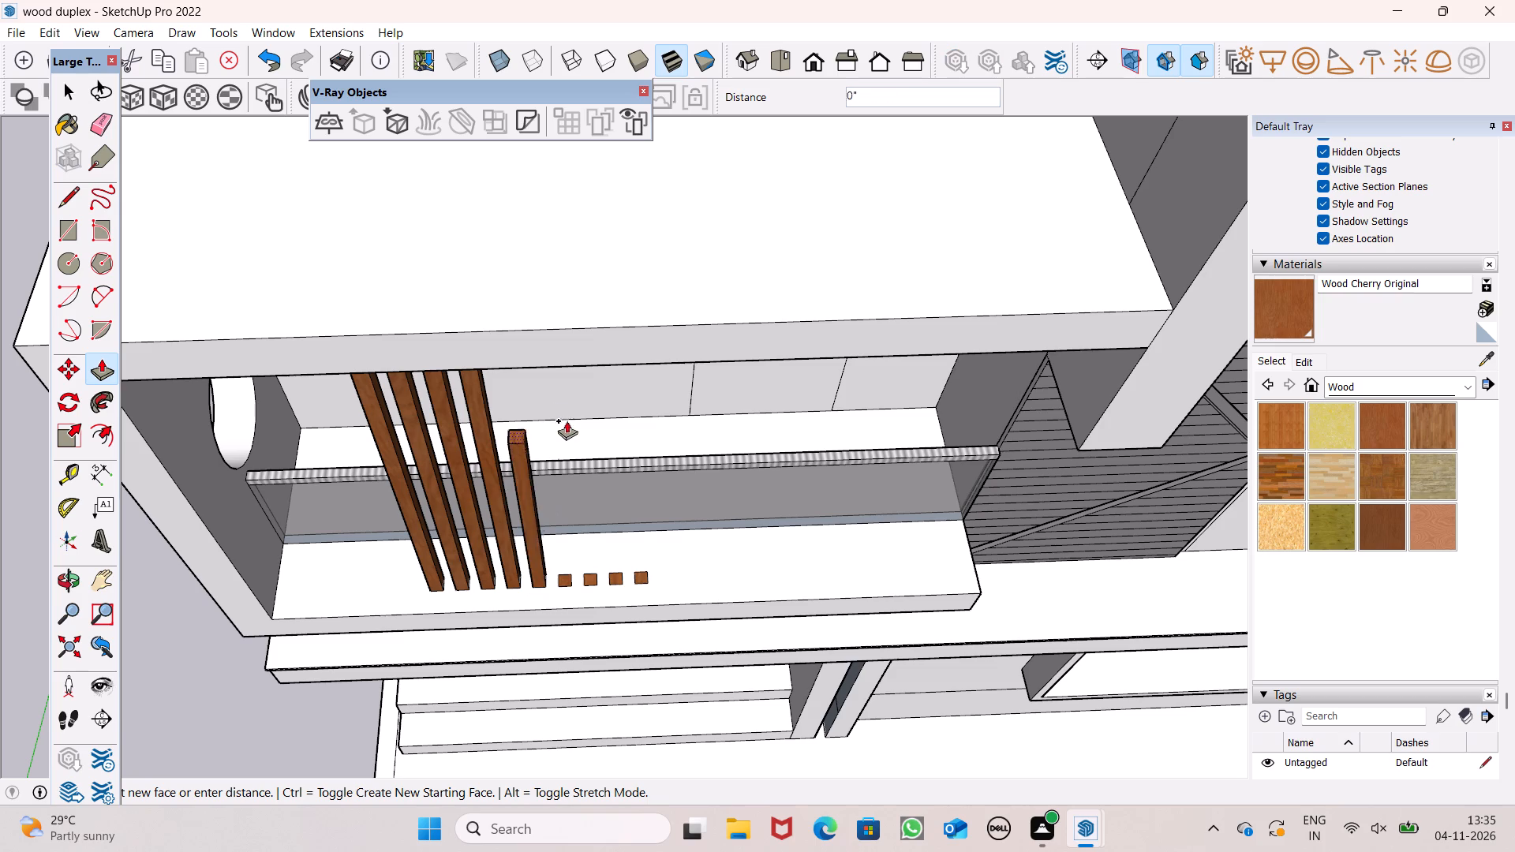
left_click_drag(567, 420, 572, 368)
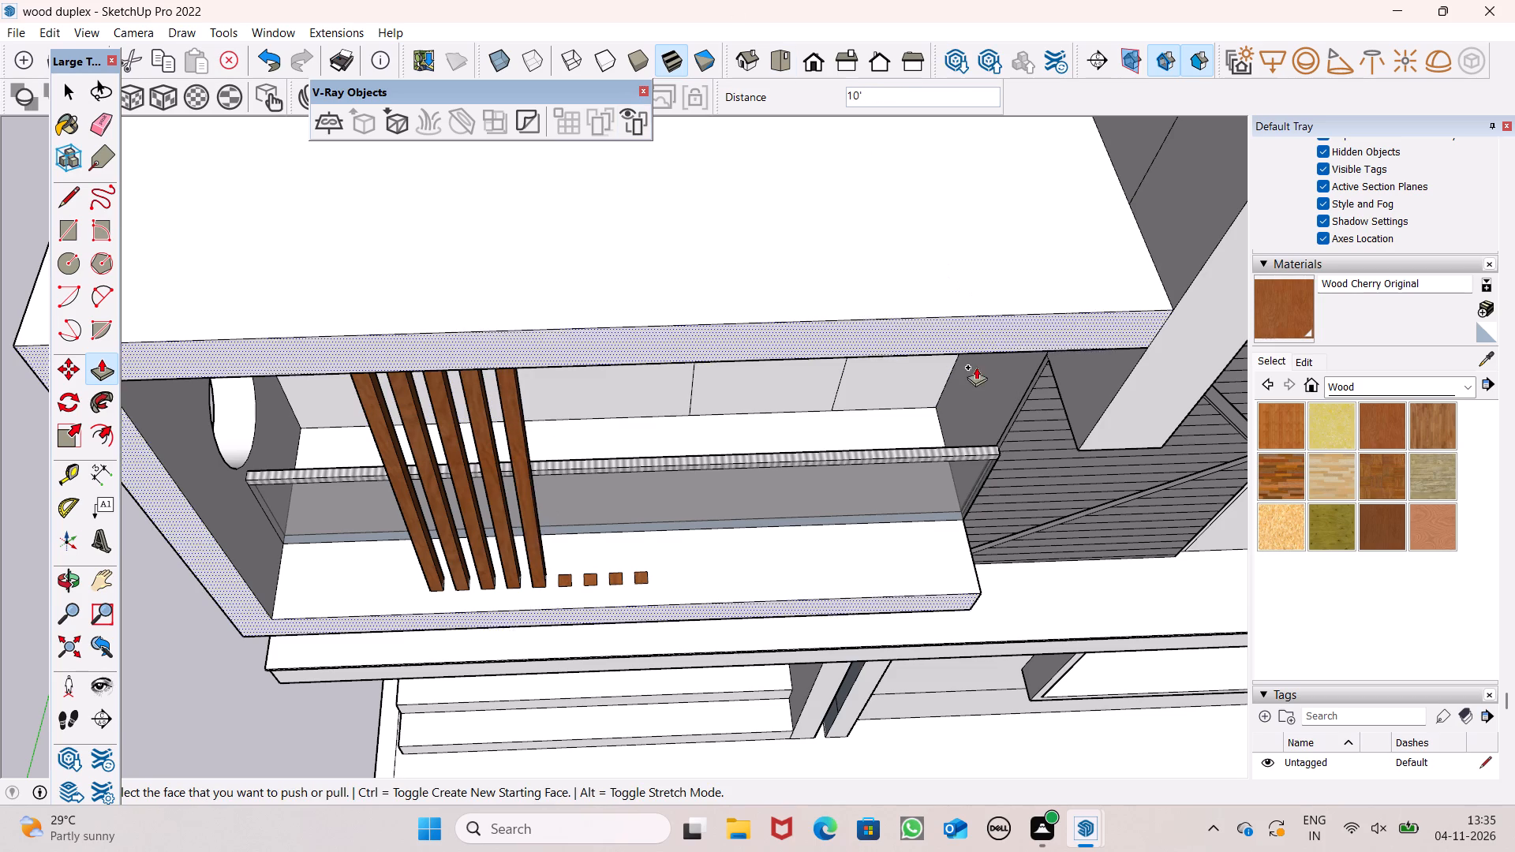
scroll(609, 538, "down", 1)
scroll(541, 561, "up", 5)
left_click_drag(587, 582, 609, 426)
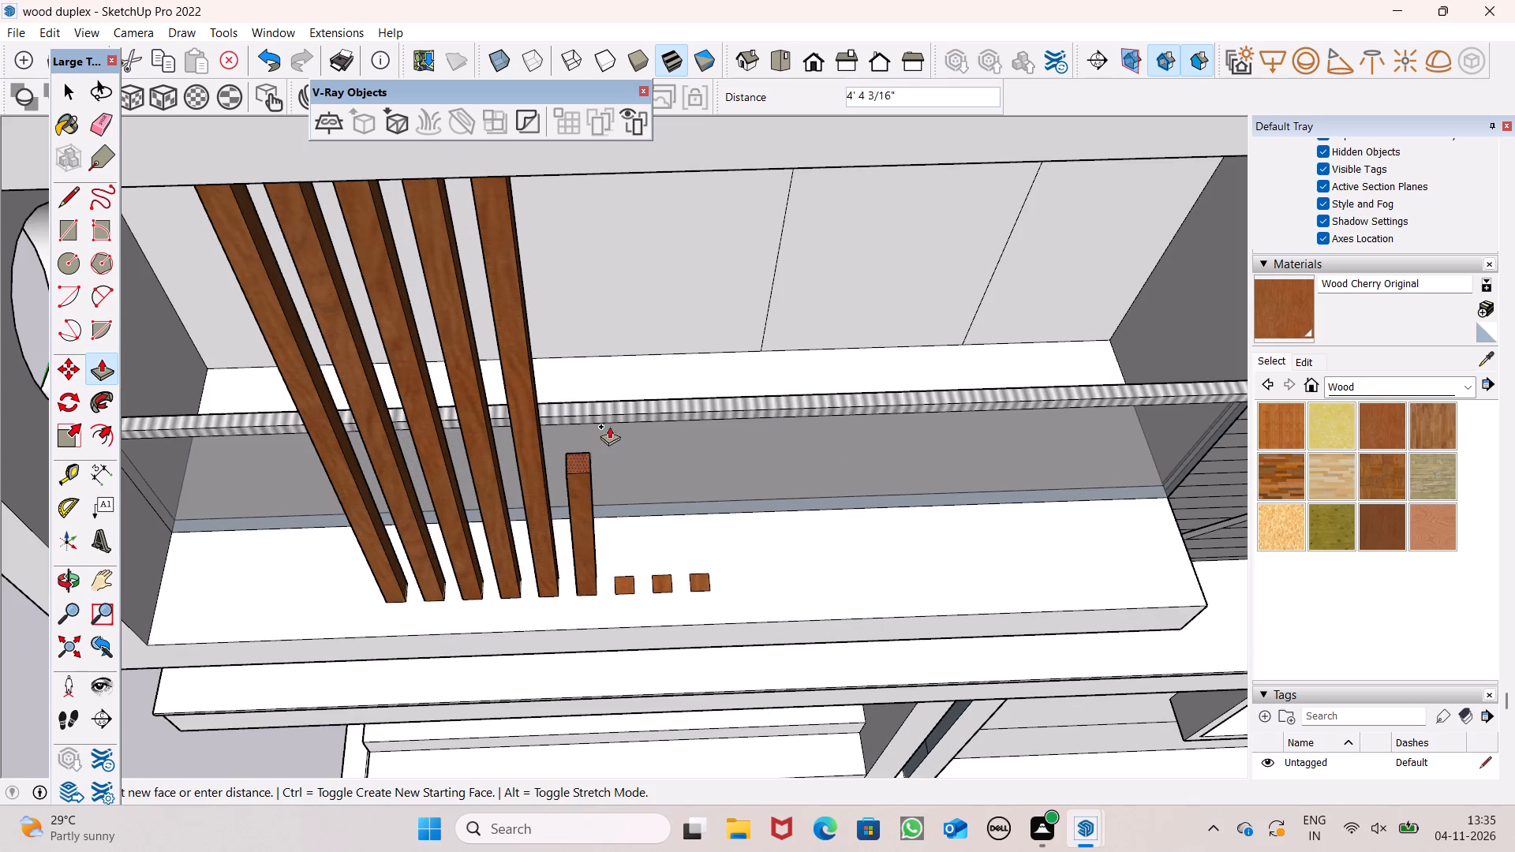
left_click_drag(609, 426, 650, 170)
scroll(619, 250, "down", 2)
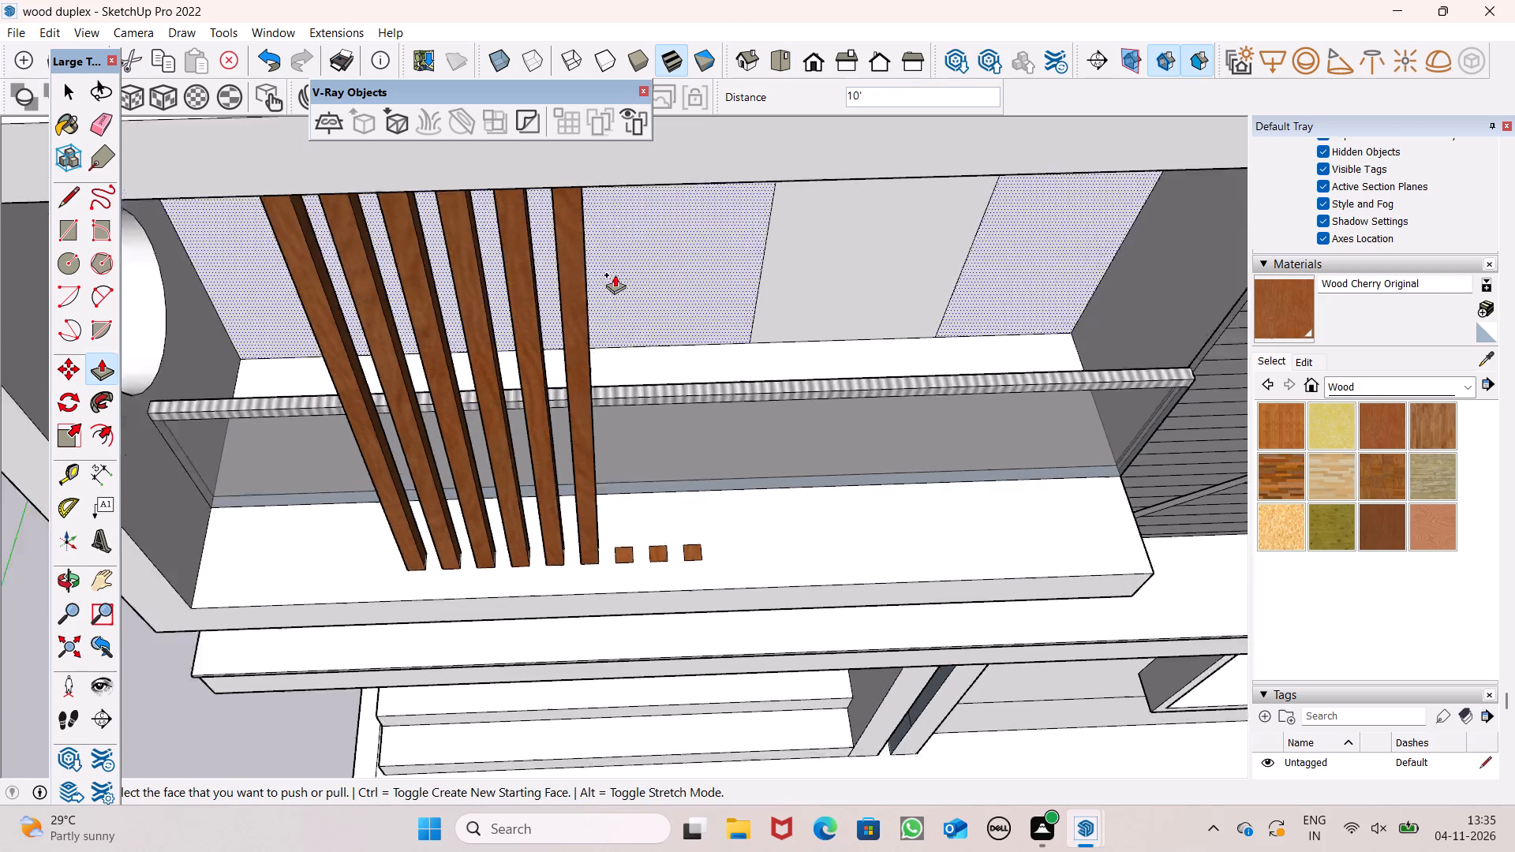
scroll(615, 275, "down", 4)
scroll(619, 332, "up", 7)
scroll(586, 387, "down", 3)
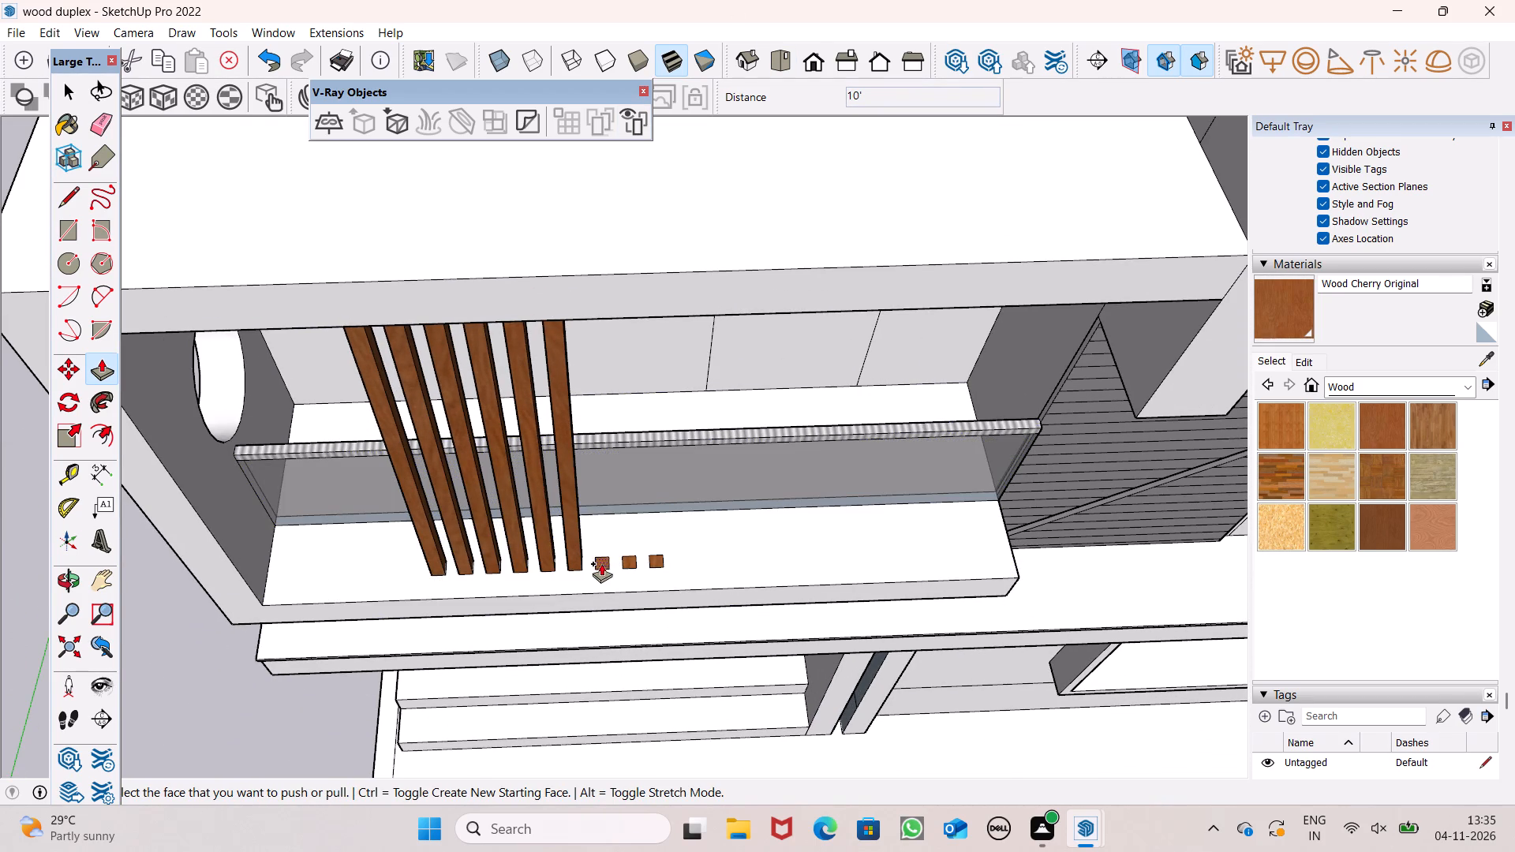
left_click_drag(601, 563, 639, 320)
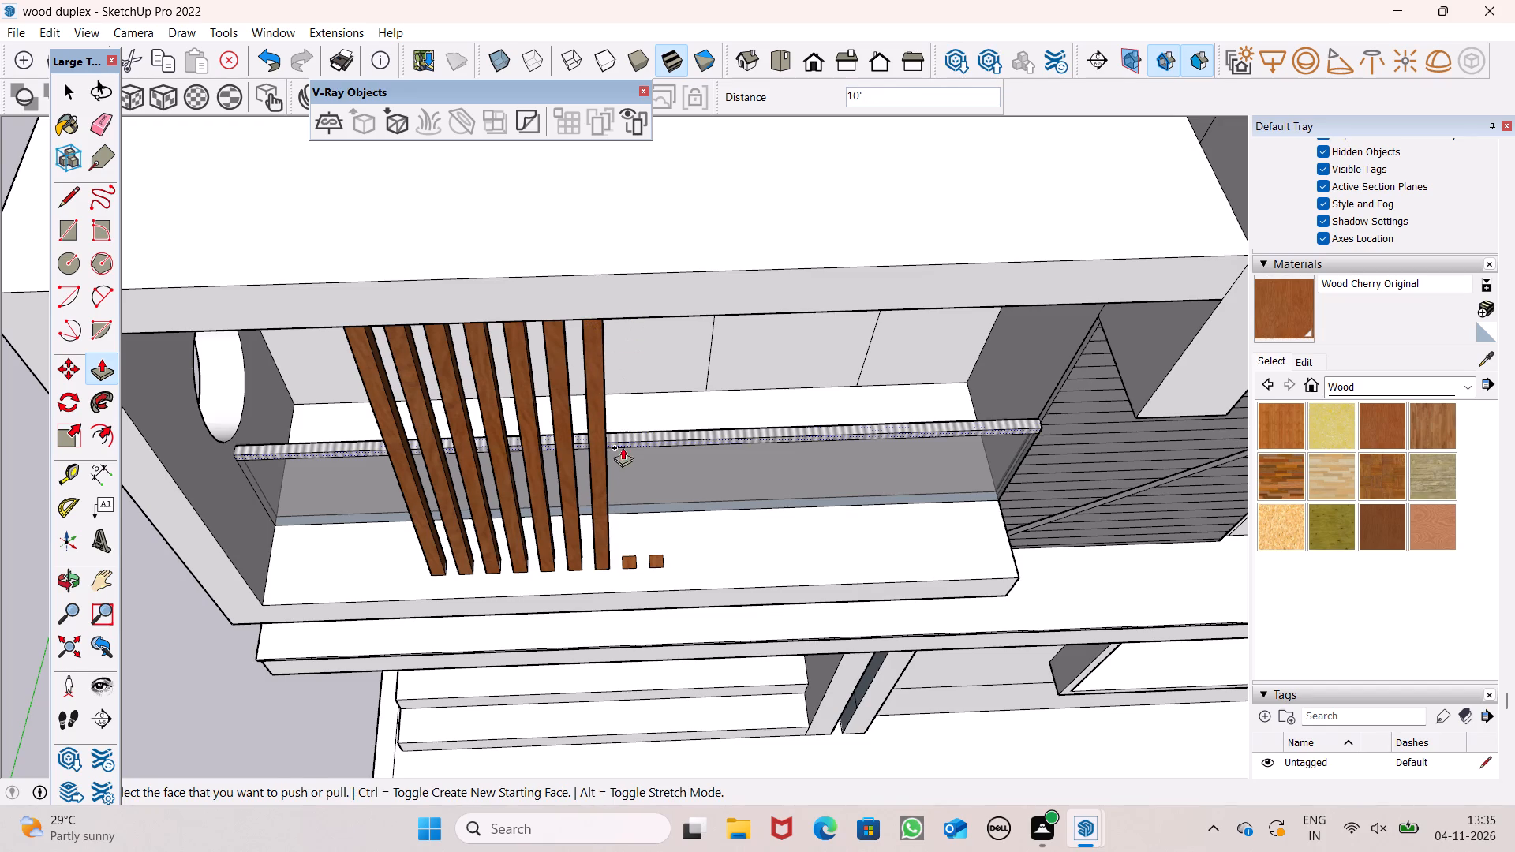
Push/Pull the last two wood squares up 10' to the top slab, cancelling any accidental pull of the ledge face.
left_click(636, 555)
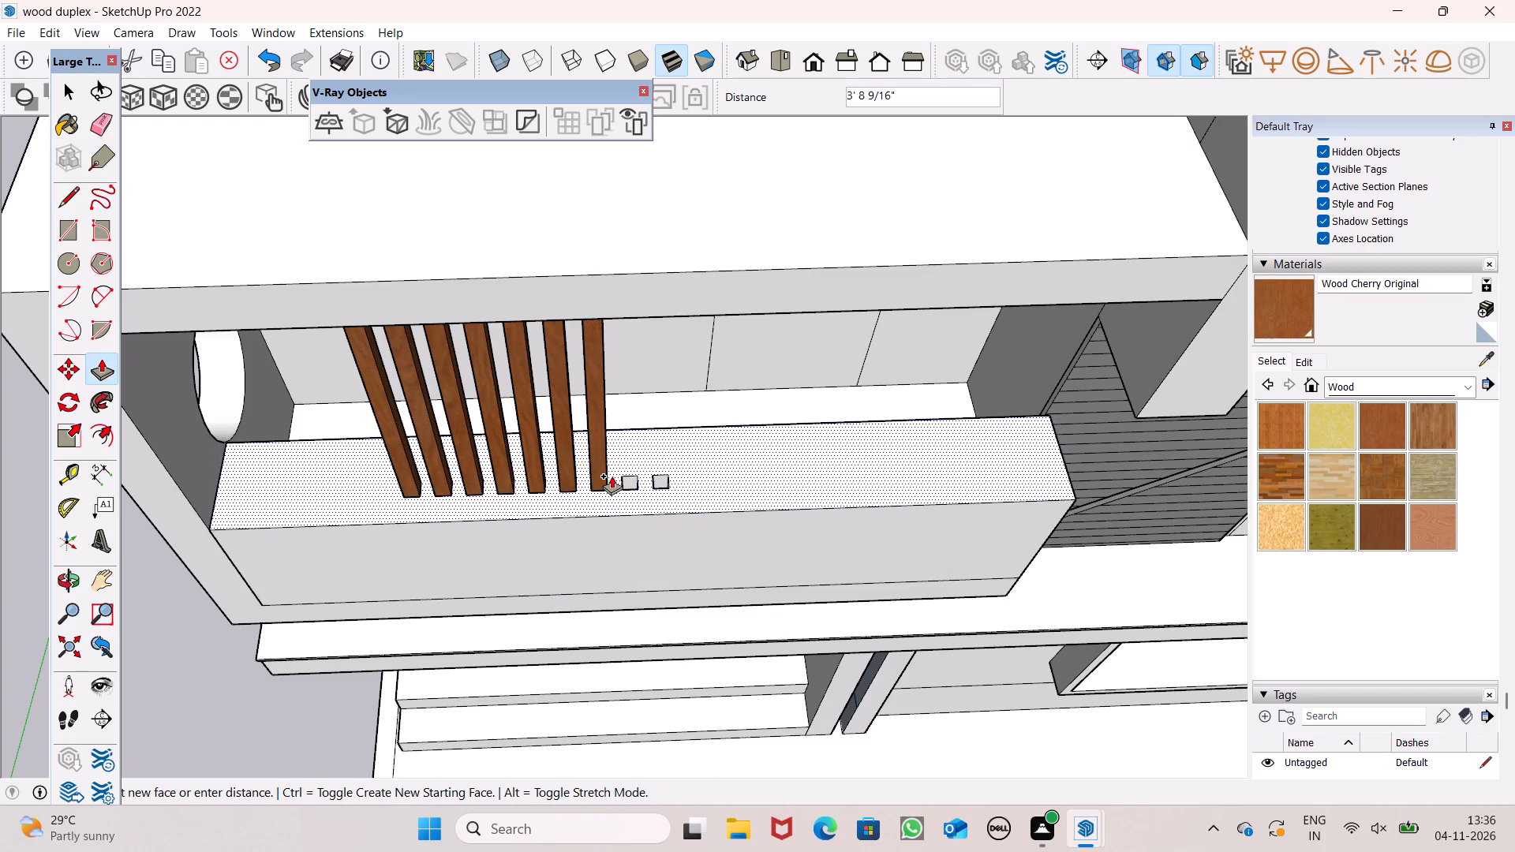
key("space")
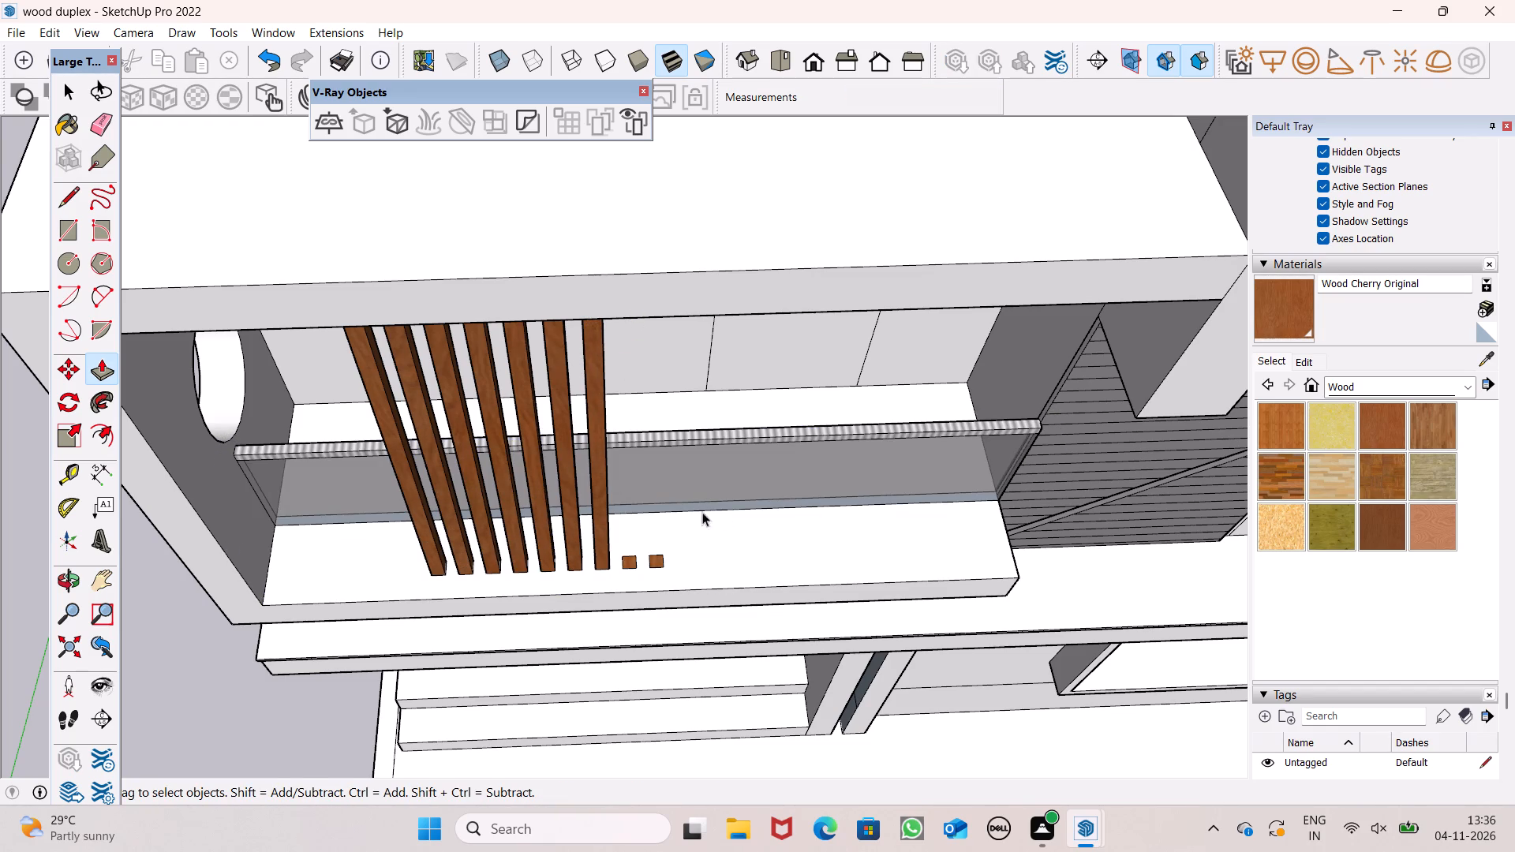
left_click(103, 364)
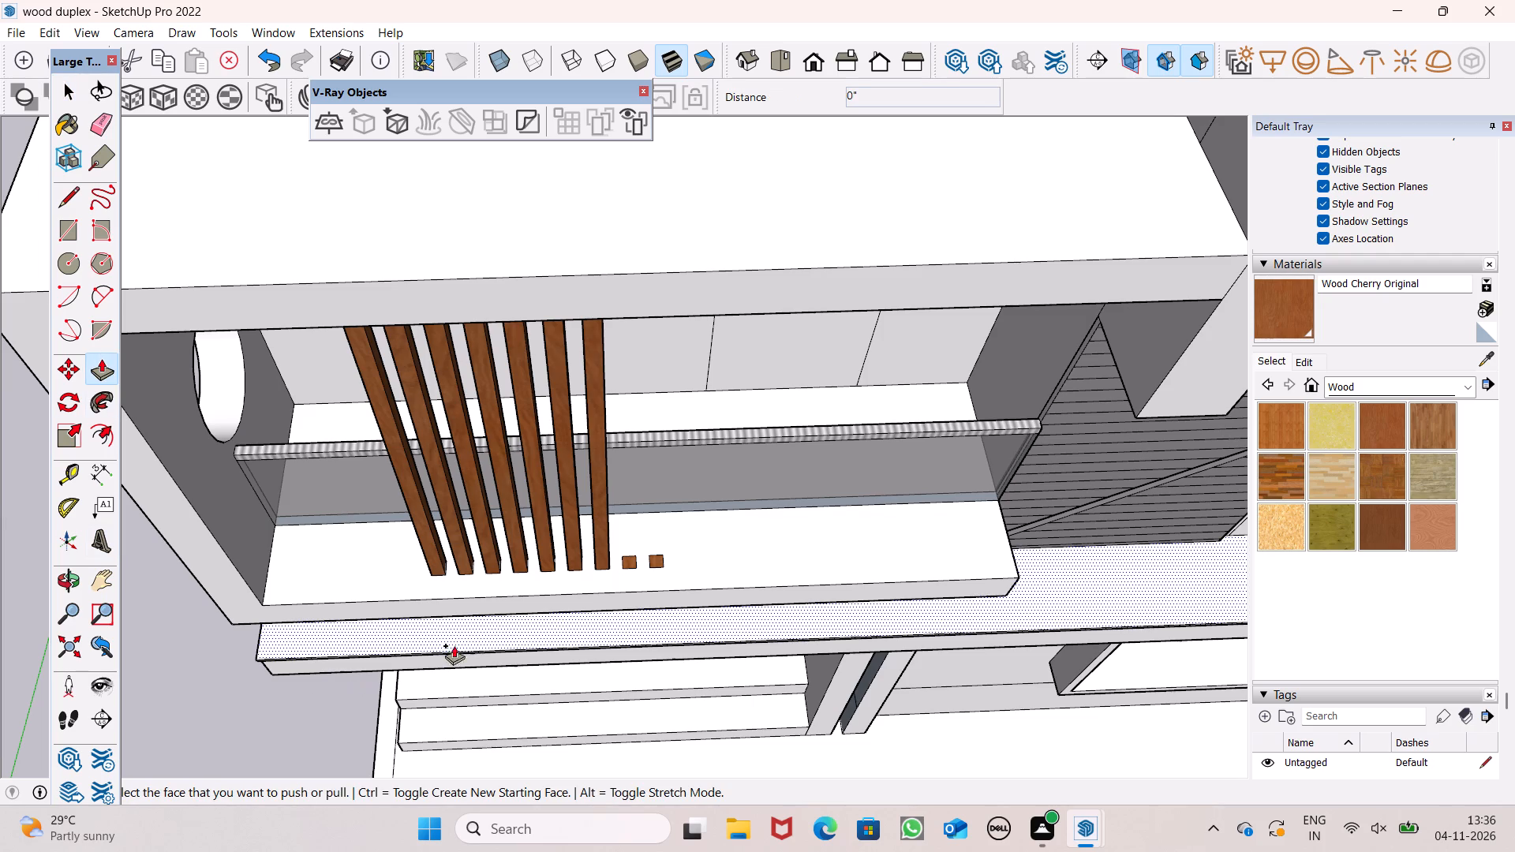
scroll(612, 577, "up", 1)
left_click_drag(631, 560, 640, 492)
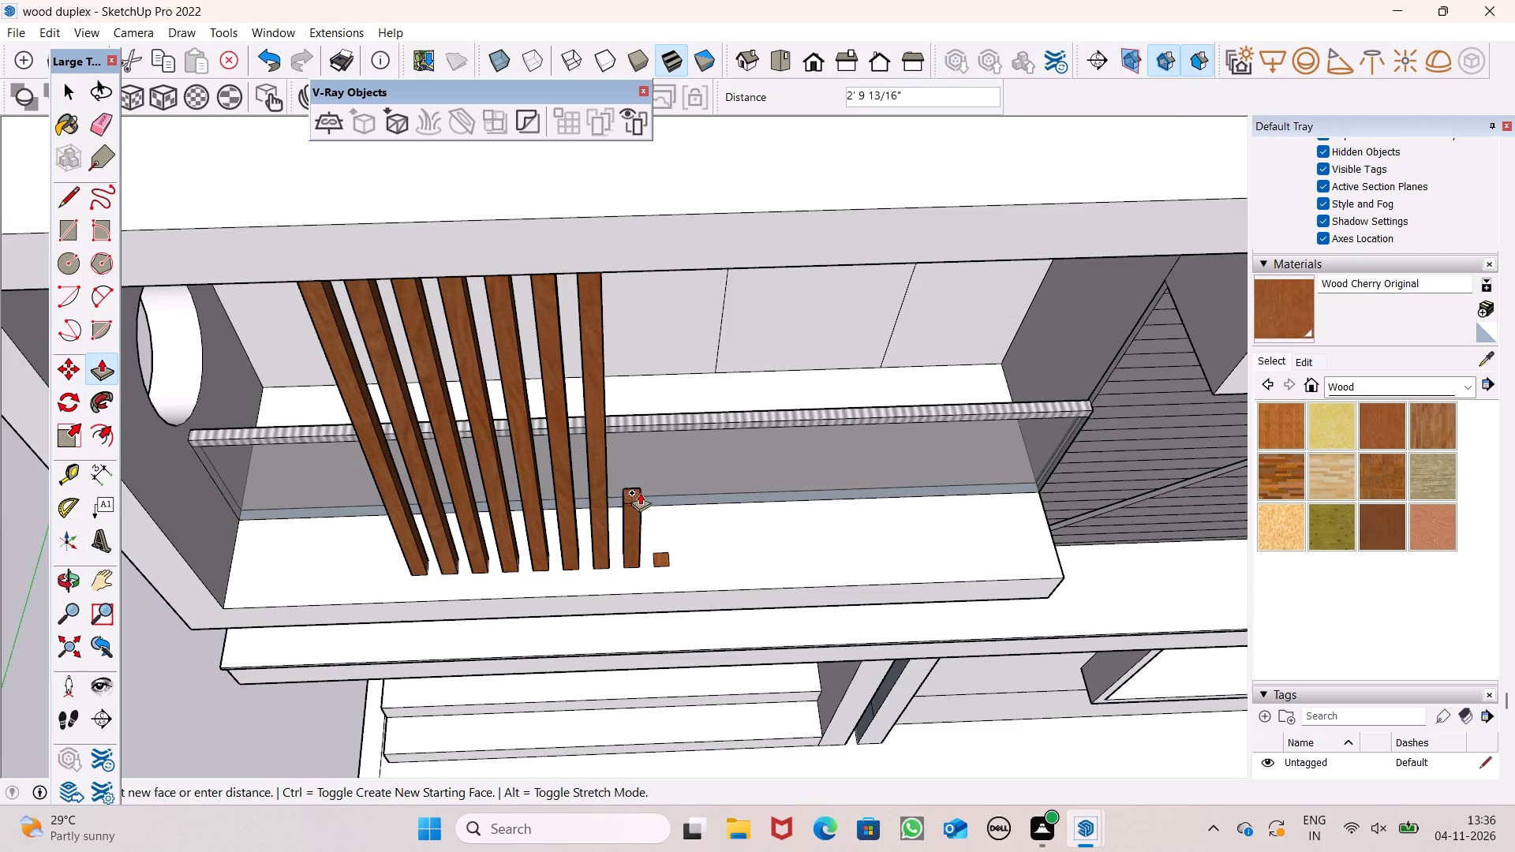
left_click_drag(640, 492, 685, 266)
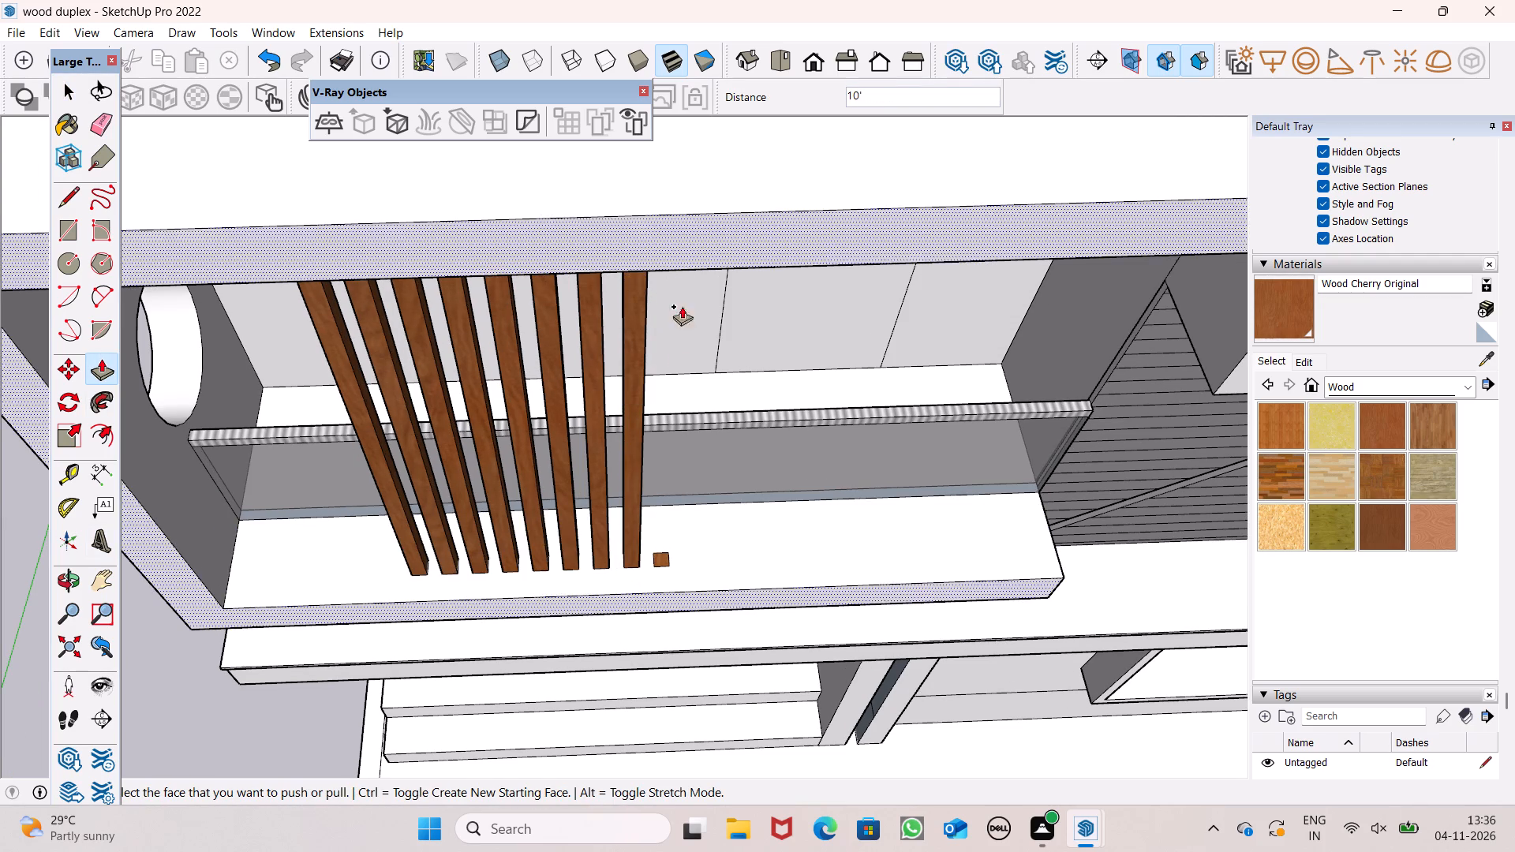
left_click_drag(664, 553, 723, 314)
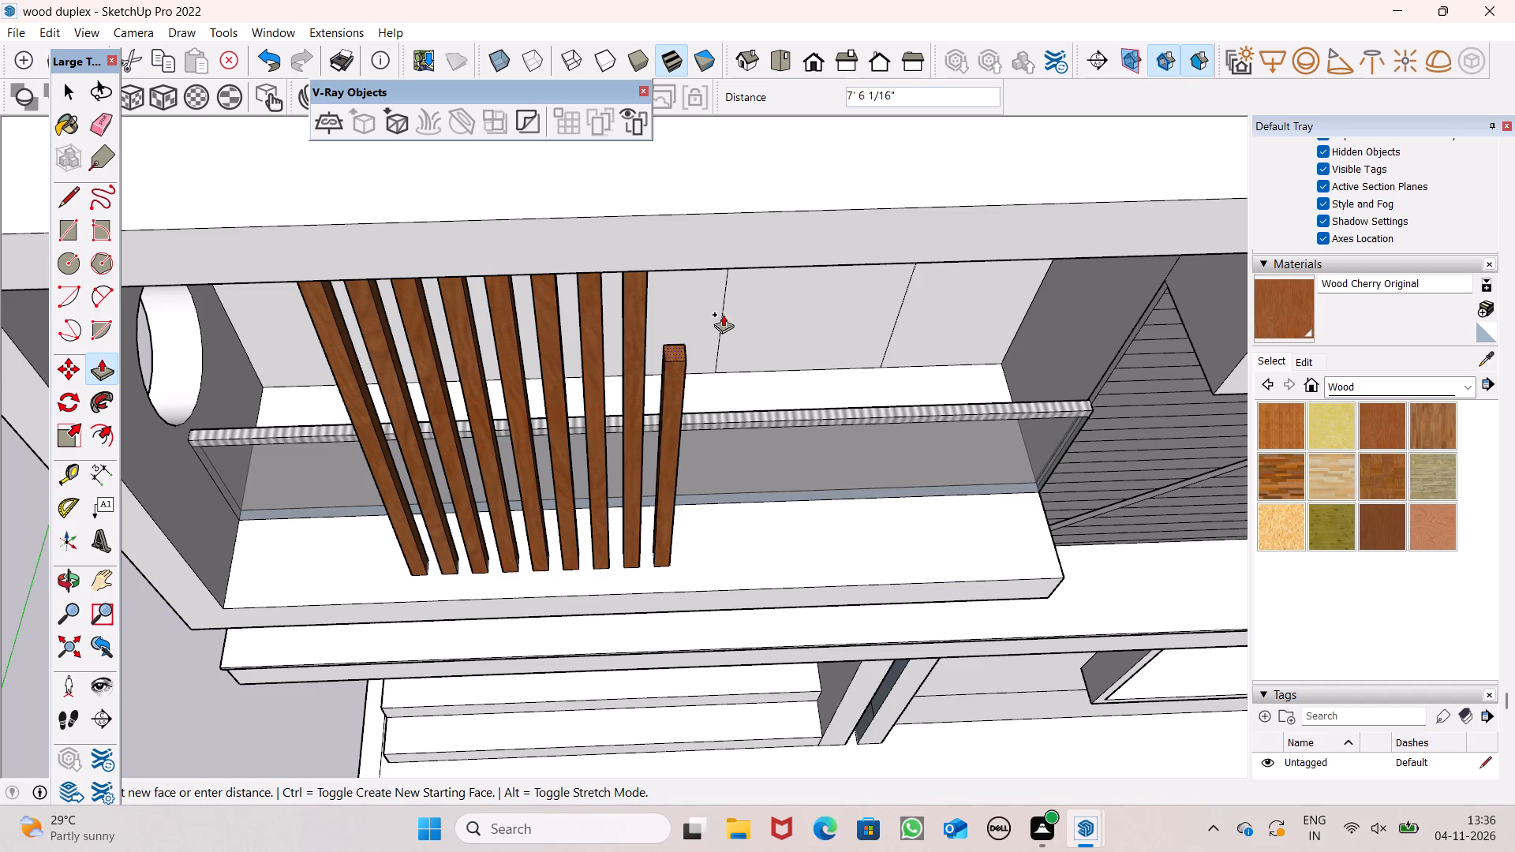
left_click_drag(723, 314, 731, 273)
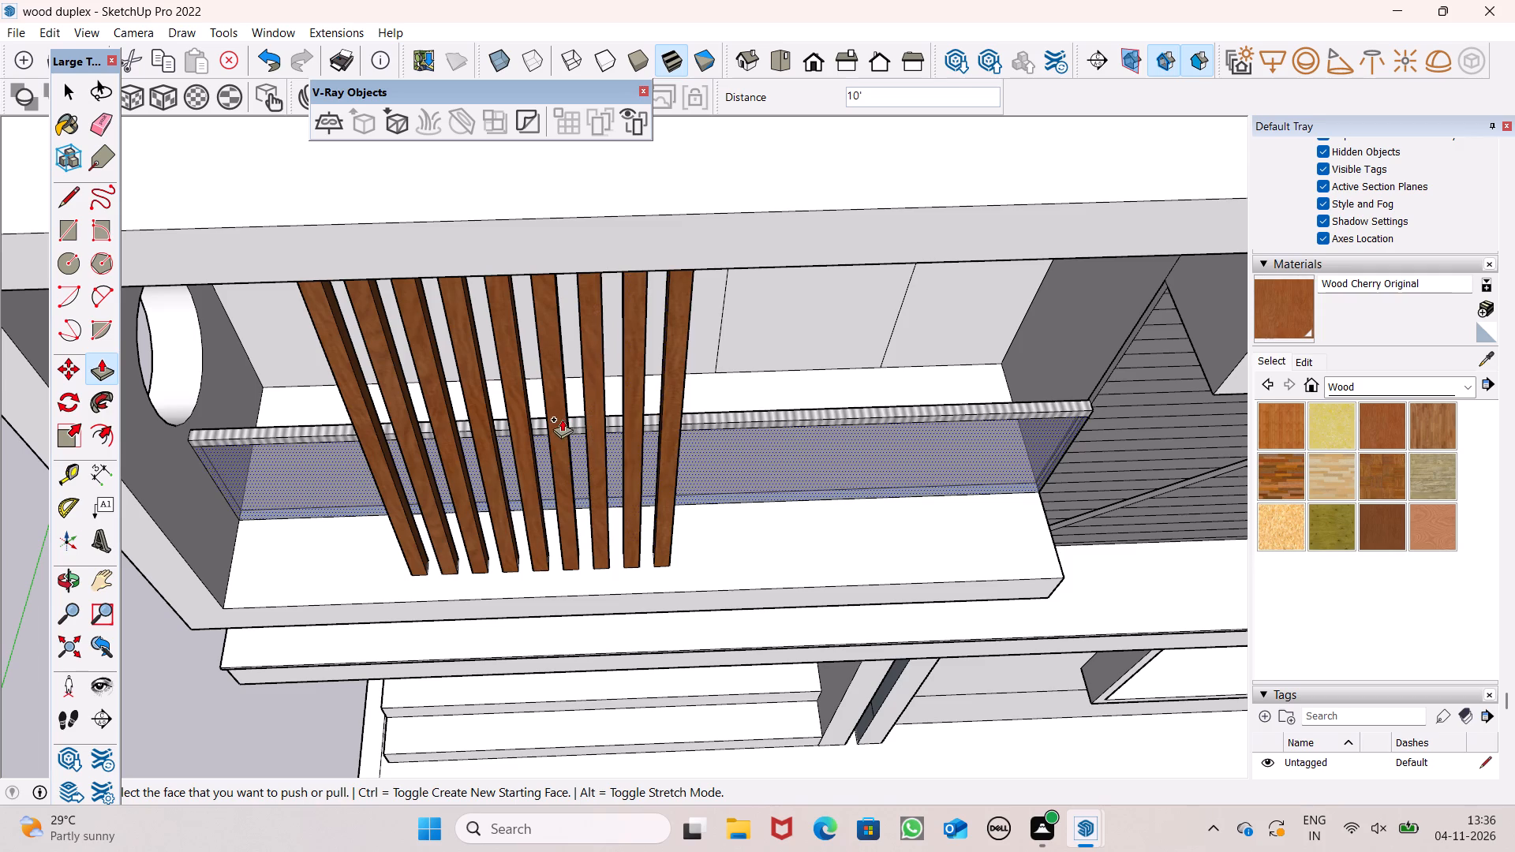
Paint the front faces of the first five slats with Wood Floor, undoing any stray paint on the glass railing.
scroll(623, 517, "down", 2)
middle_click_drag(615, 528, 624, 511)
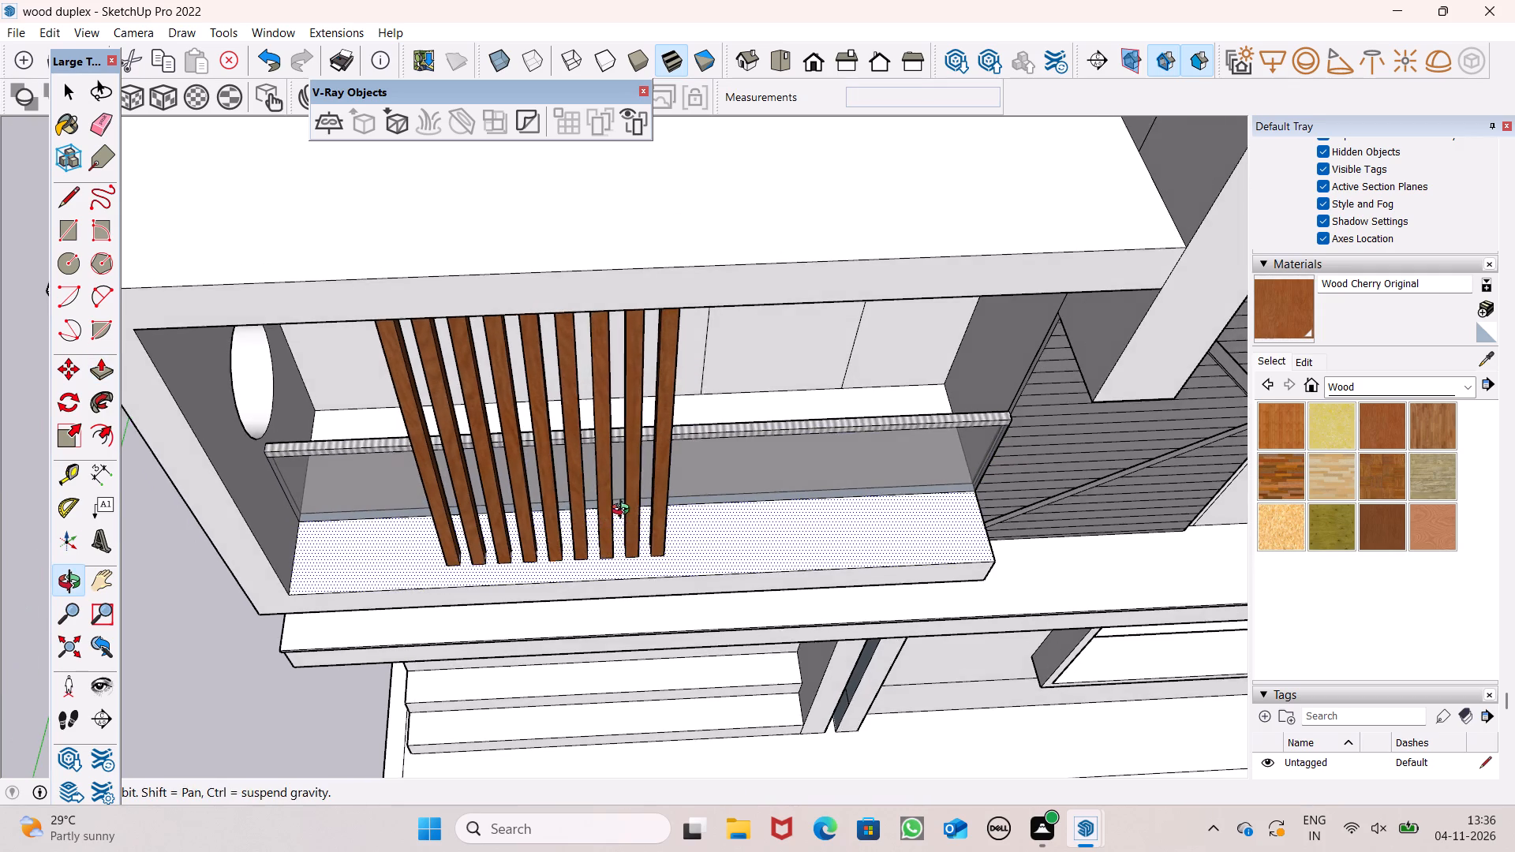
middle_click_drag(624, 511, 625, 505)
scroll(919, 420, "up", 1)
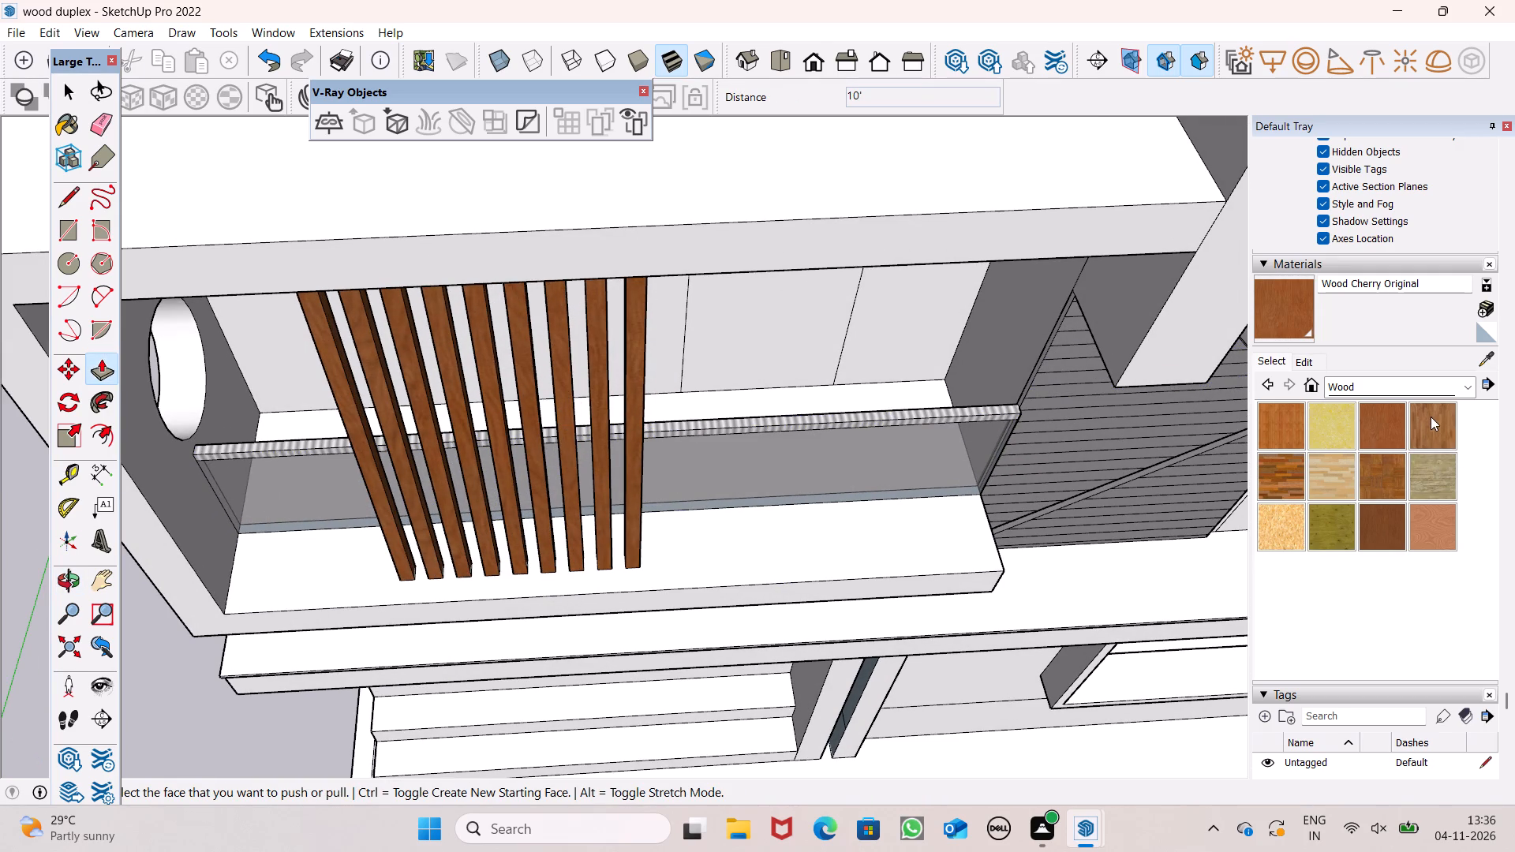
left_click(1431, 417)
scroll(544, 458, "up", 6)
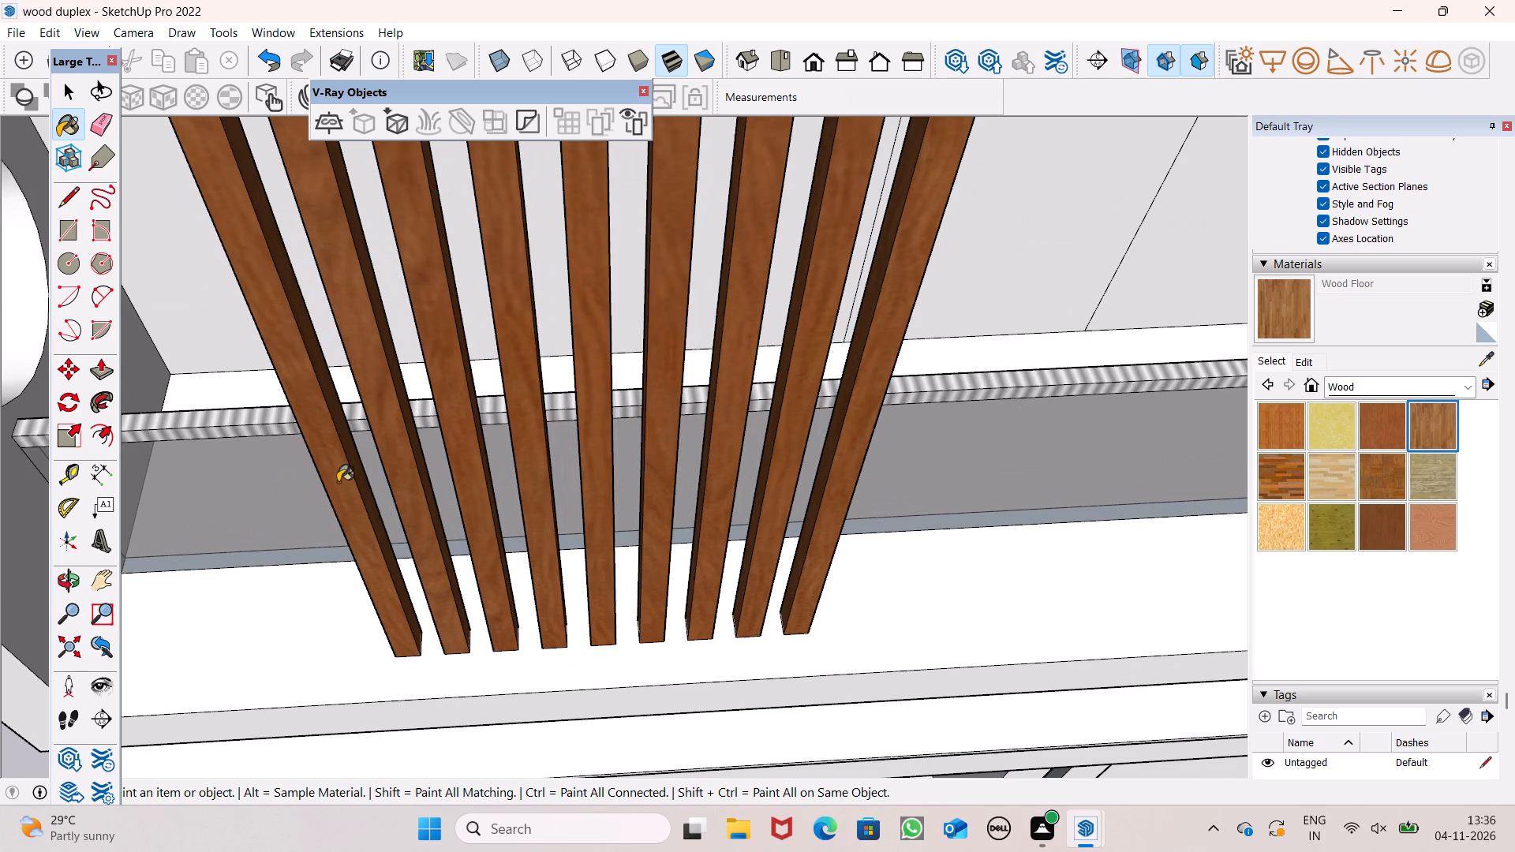
left_click(340, 481)
left_click(384, 477)
left_click(443, 475)
left_click_drag(489, 474, 499, 480)
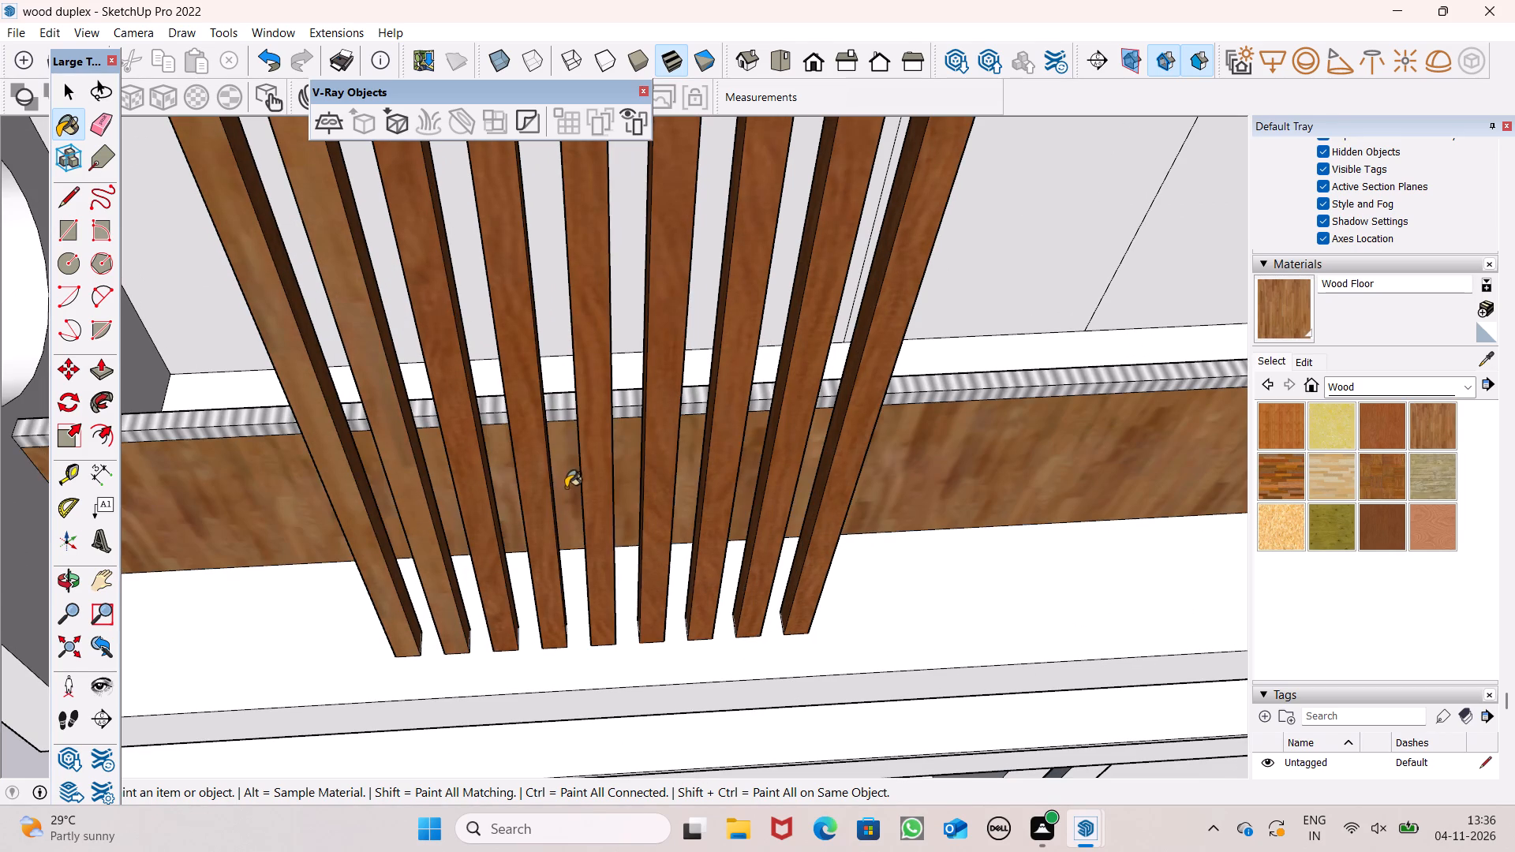
key("ctrl+z")
left_click(475, 508)
left_click(533, 511)
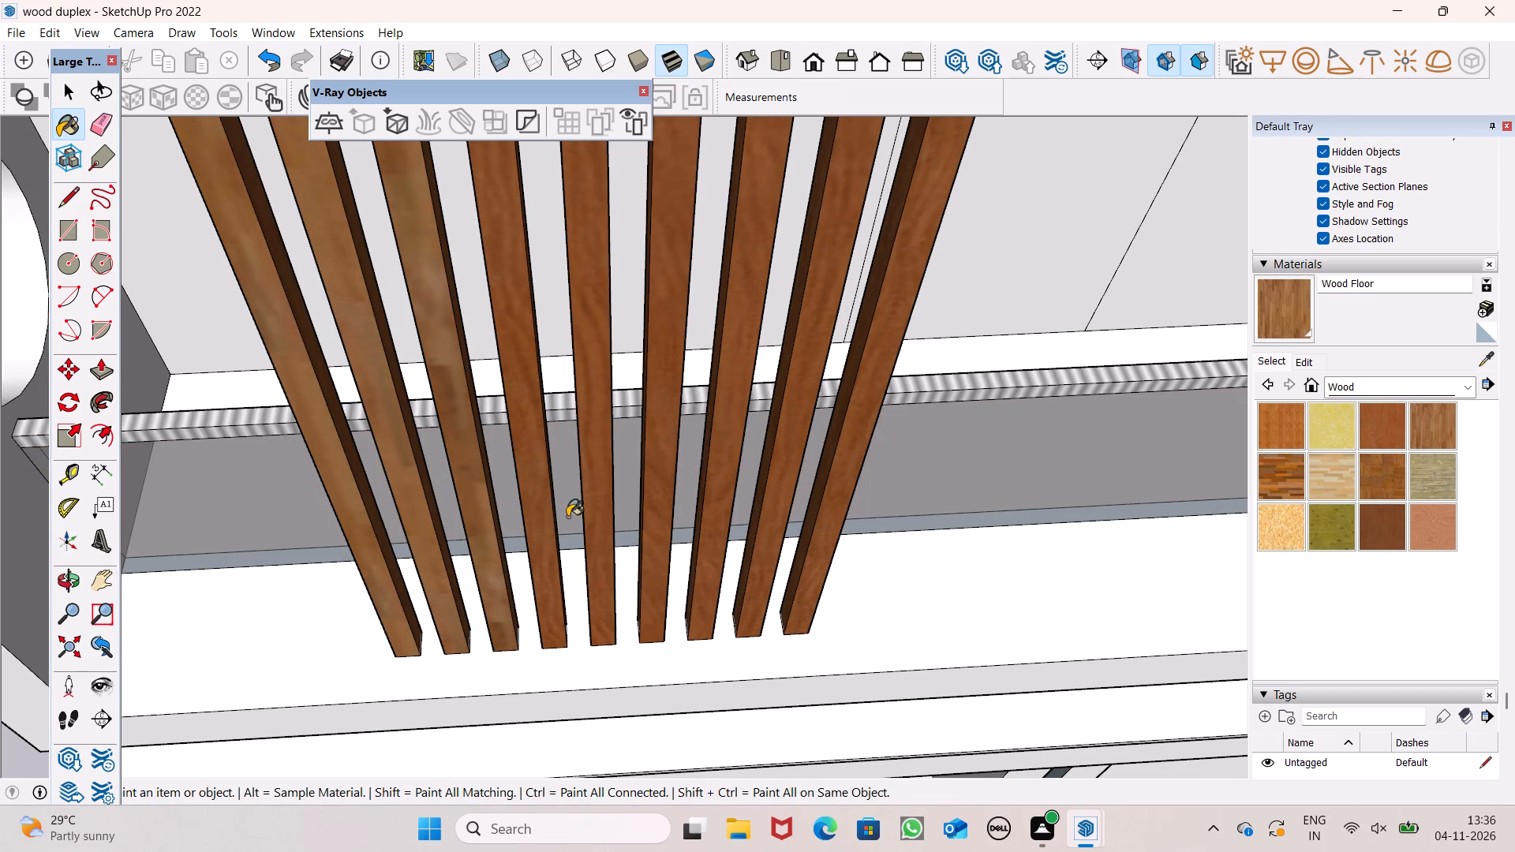
left_click(589, 519)
Paint the front faces of the remaining four slats with Wood Floor, undoing any stray paint on the glass railing.
left_click(638, 526)
left_click(686, 527)
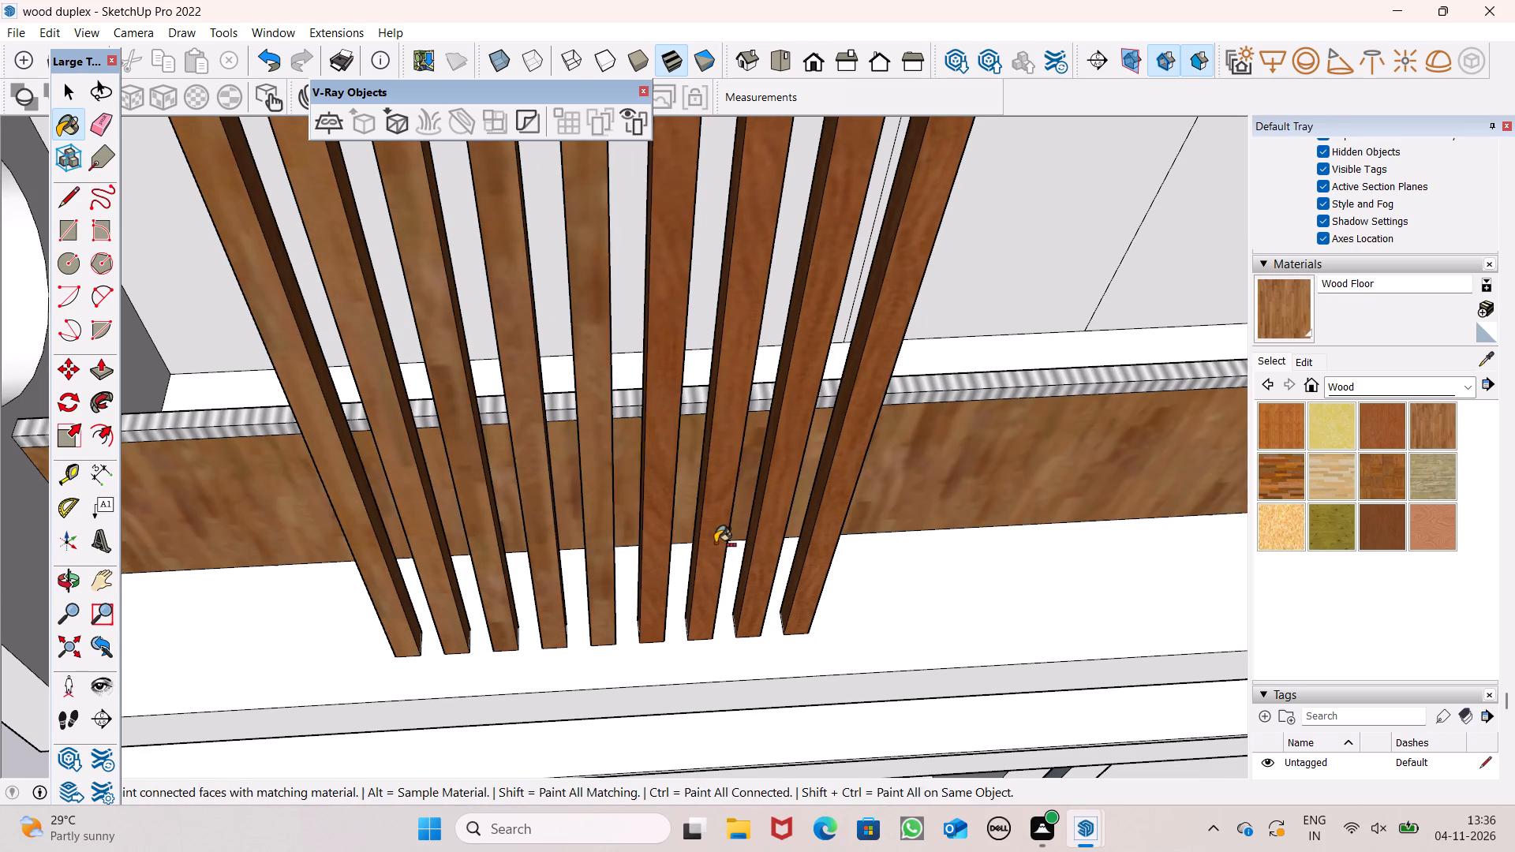
key("ctrl+z")
left_click(726, 556)
left_click(674, 561)
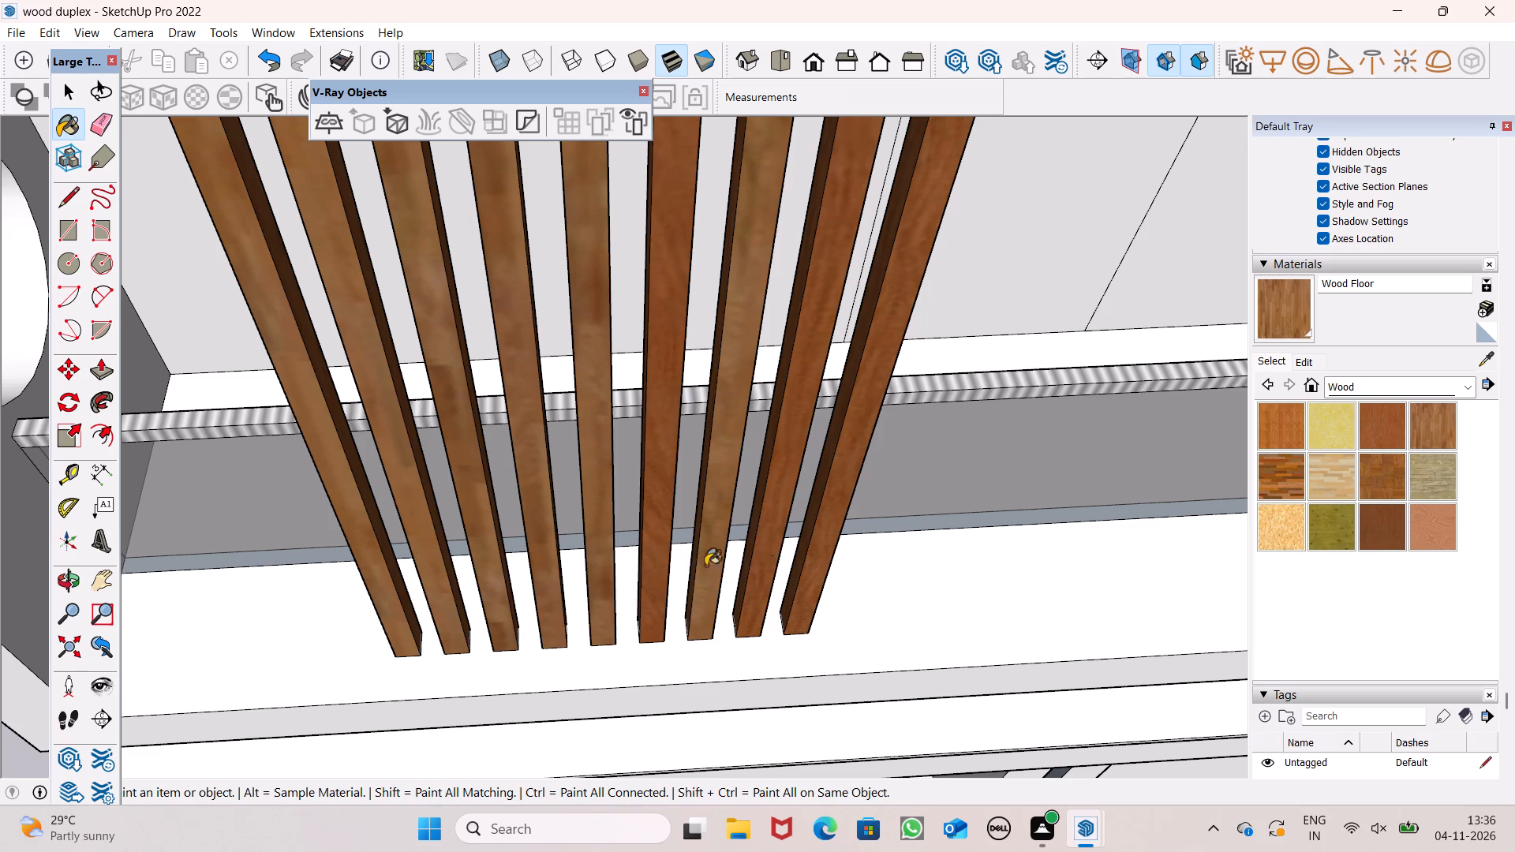
key("ctrl+z")
left_click(668, 552)
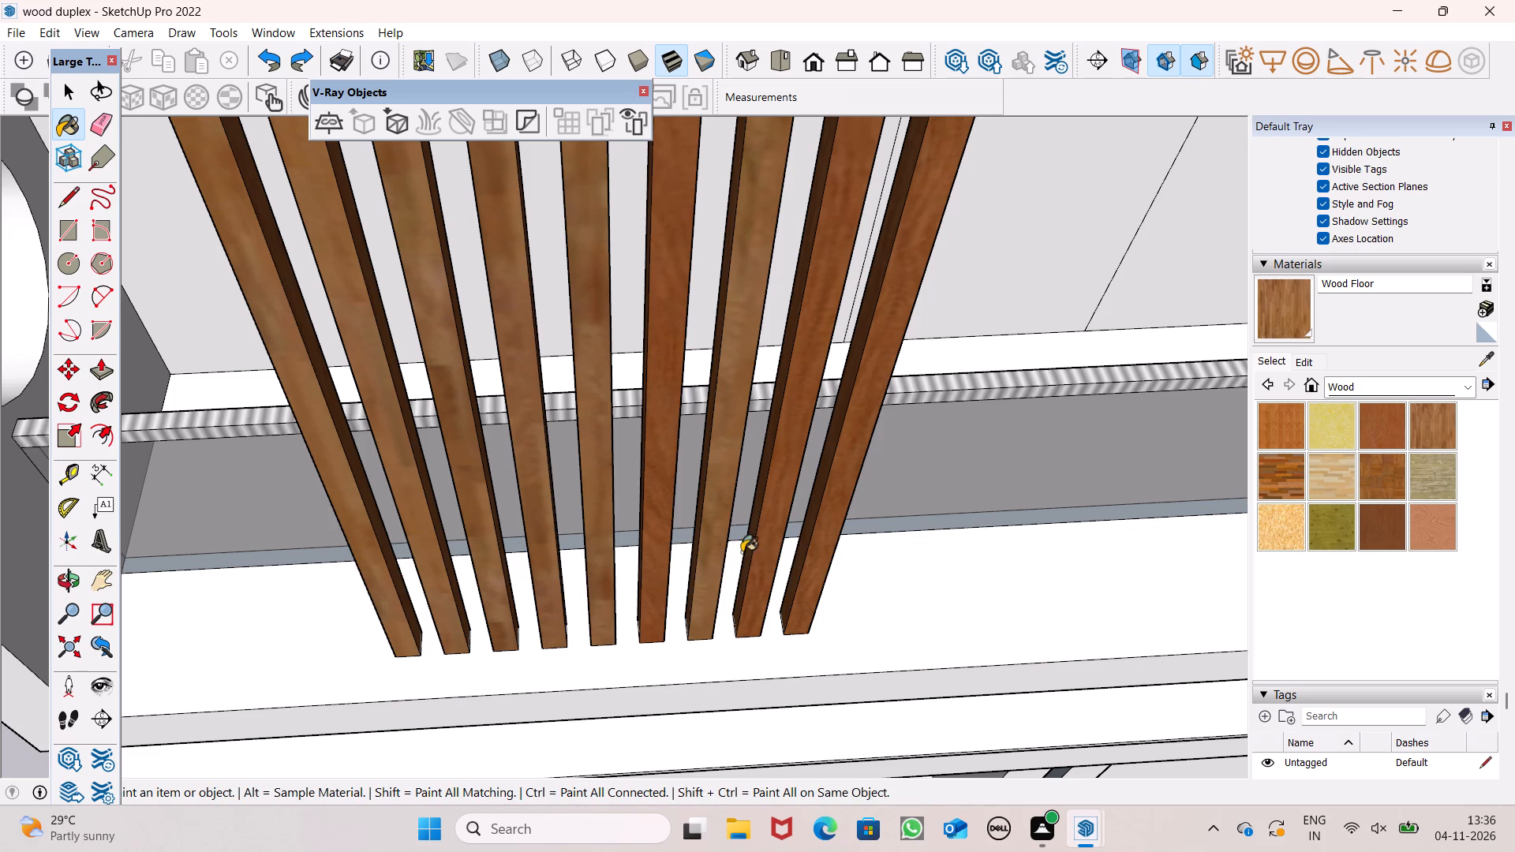
left_click(774, 552)
left_click(825, 544)
Paint the side faces of all nine slats that face the balcony's round-opening end with Wood Floor.
middle_click_drag(630, 513, 940, 359)
scroll(797, 402, "up", 5)
left_click(630, 461)
left_click(711, 432)
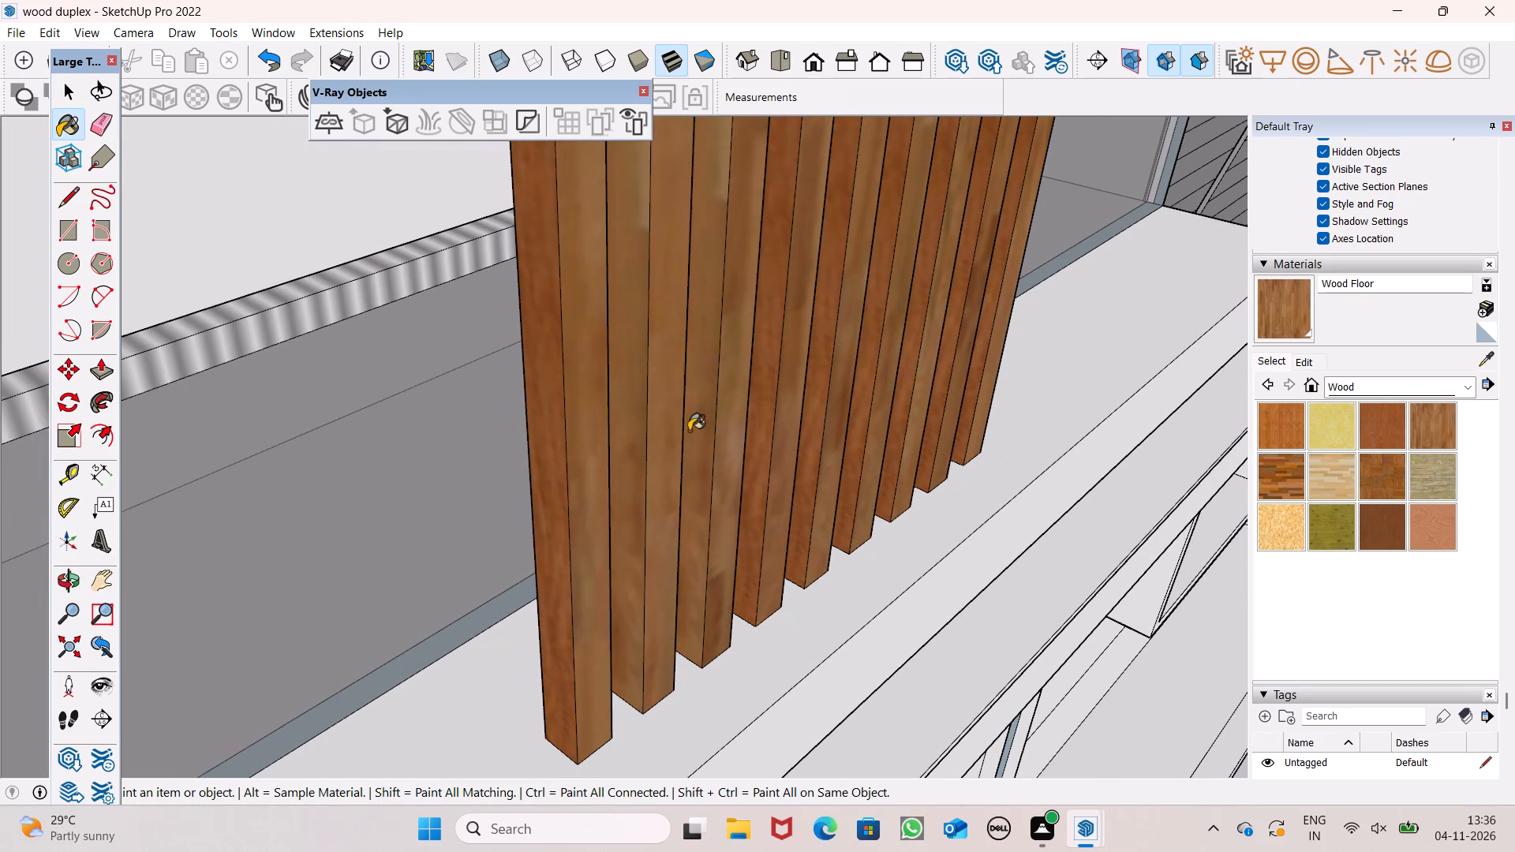
left_click(538, 449)
left_click(758, 435)
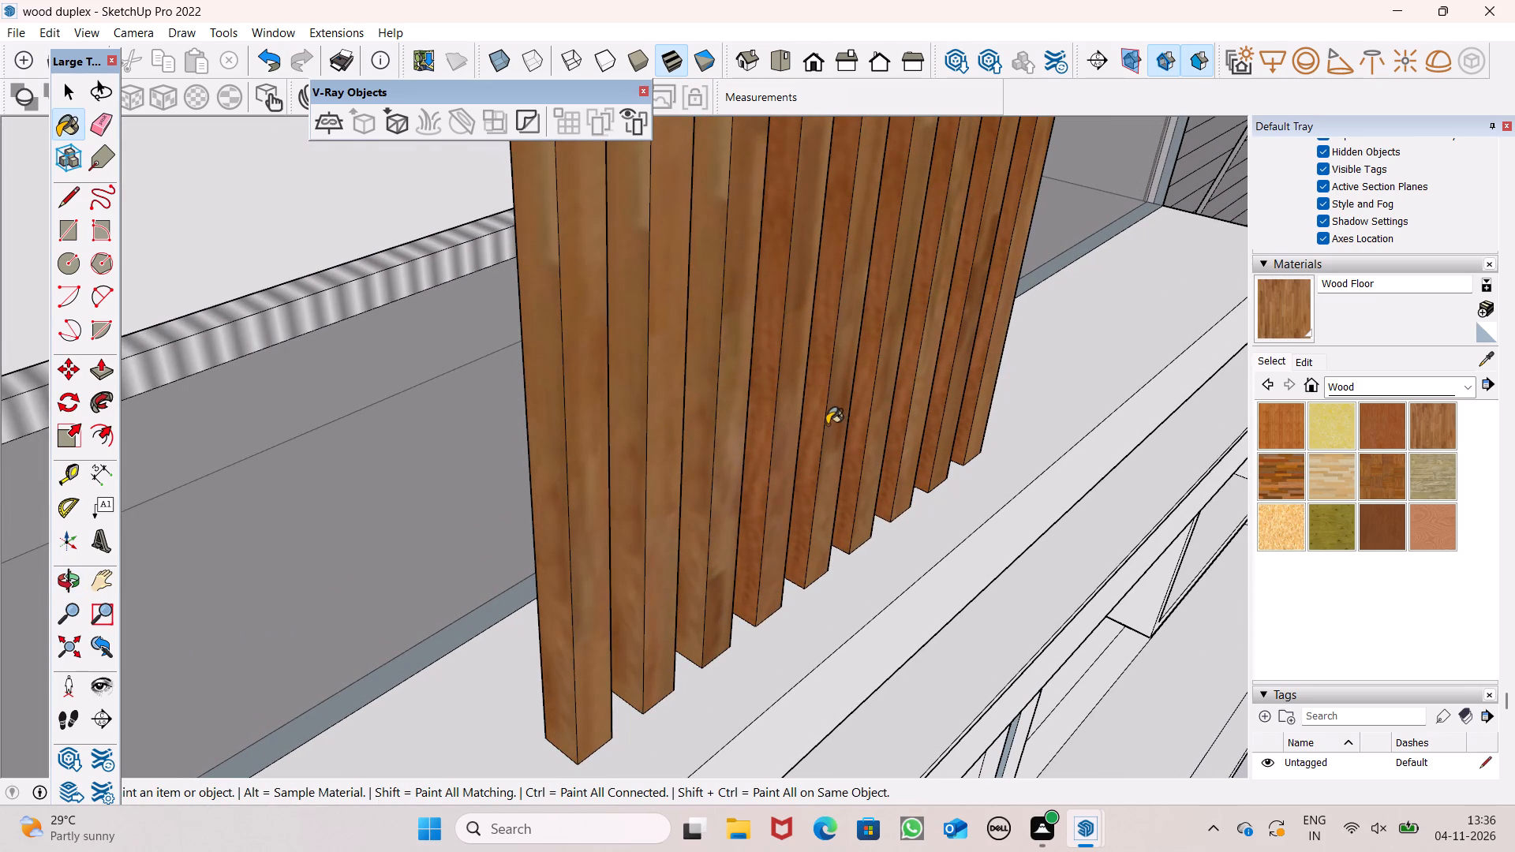
left_click(822, 424)
left_click(862, 423)
left_click(898, 415)
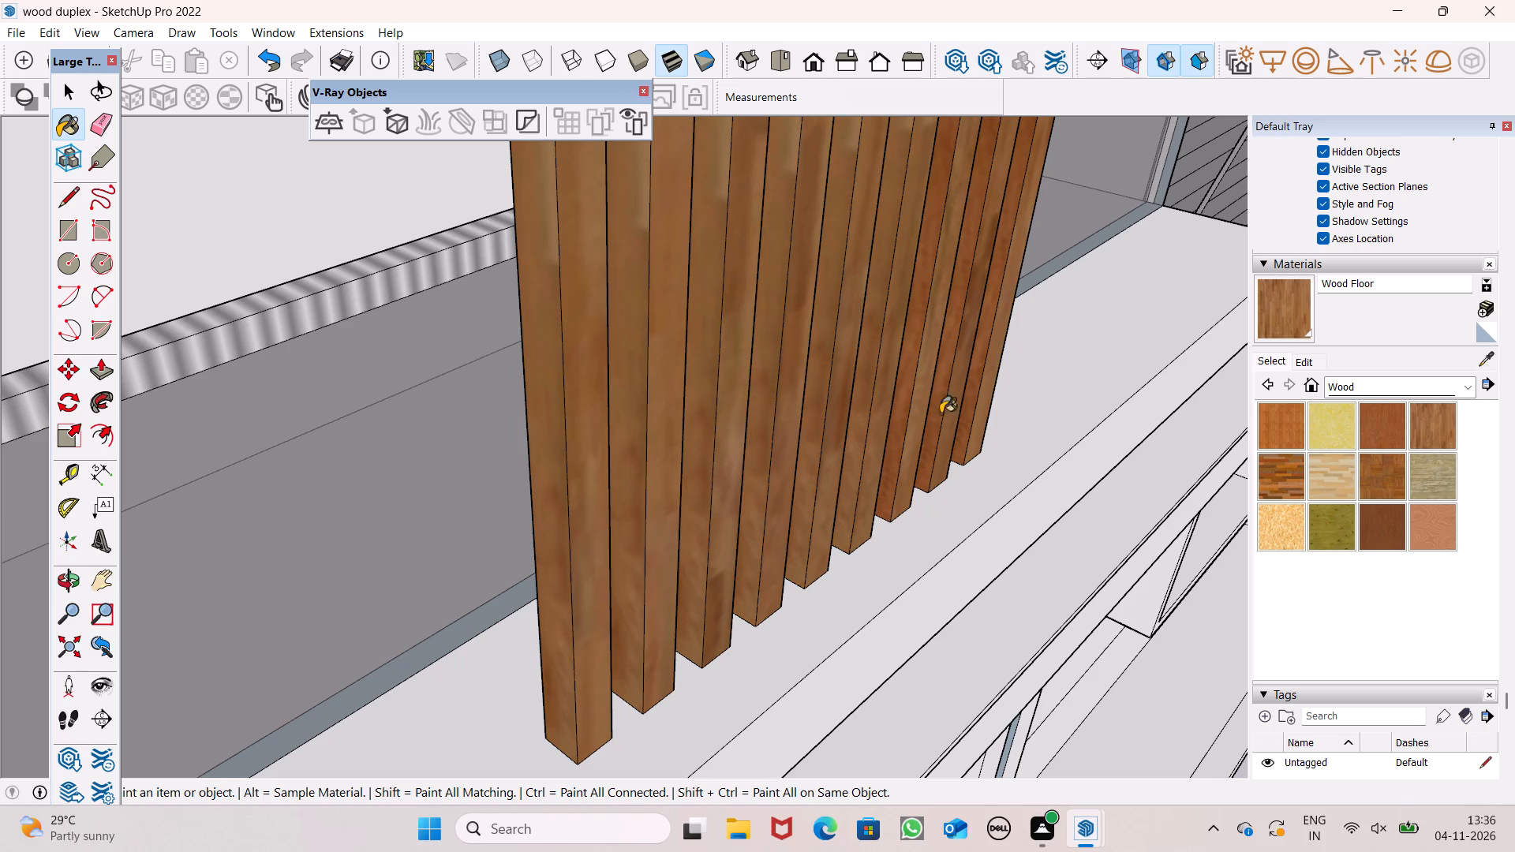
left_click(938, 409)
left_click(970, 398)
Examine the repainted slats and the surrounding facade from different angles and distances.
scroll(915, 357, "down", 5)
middle_click_drag(982, 392, 802, 404)
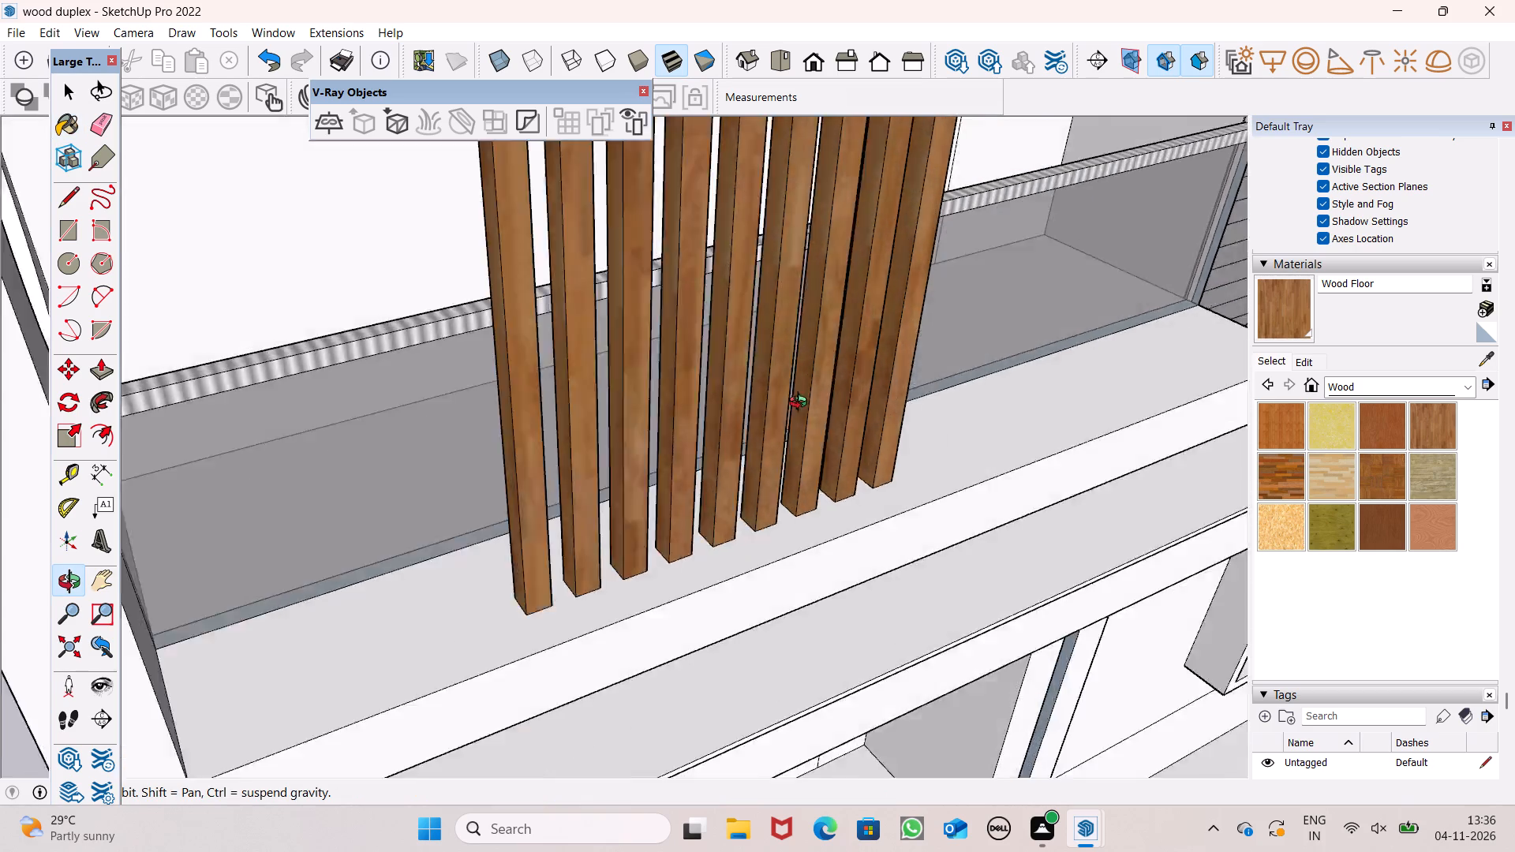
middle_click_drag(802, 404, 107, 427)
scroll(271, 414, "up", 1)
scroll(184, 430, "down", 1)
scroll(186, 384, "up", 1)
middle_click_drag(186, 384, 884, 326)
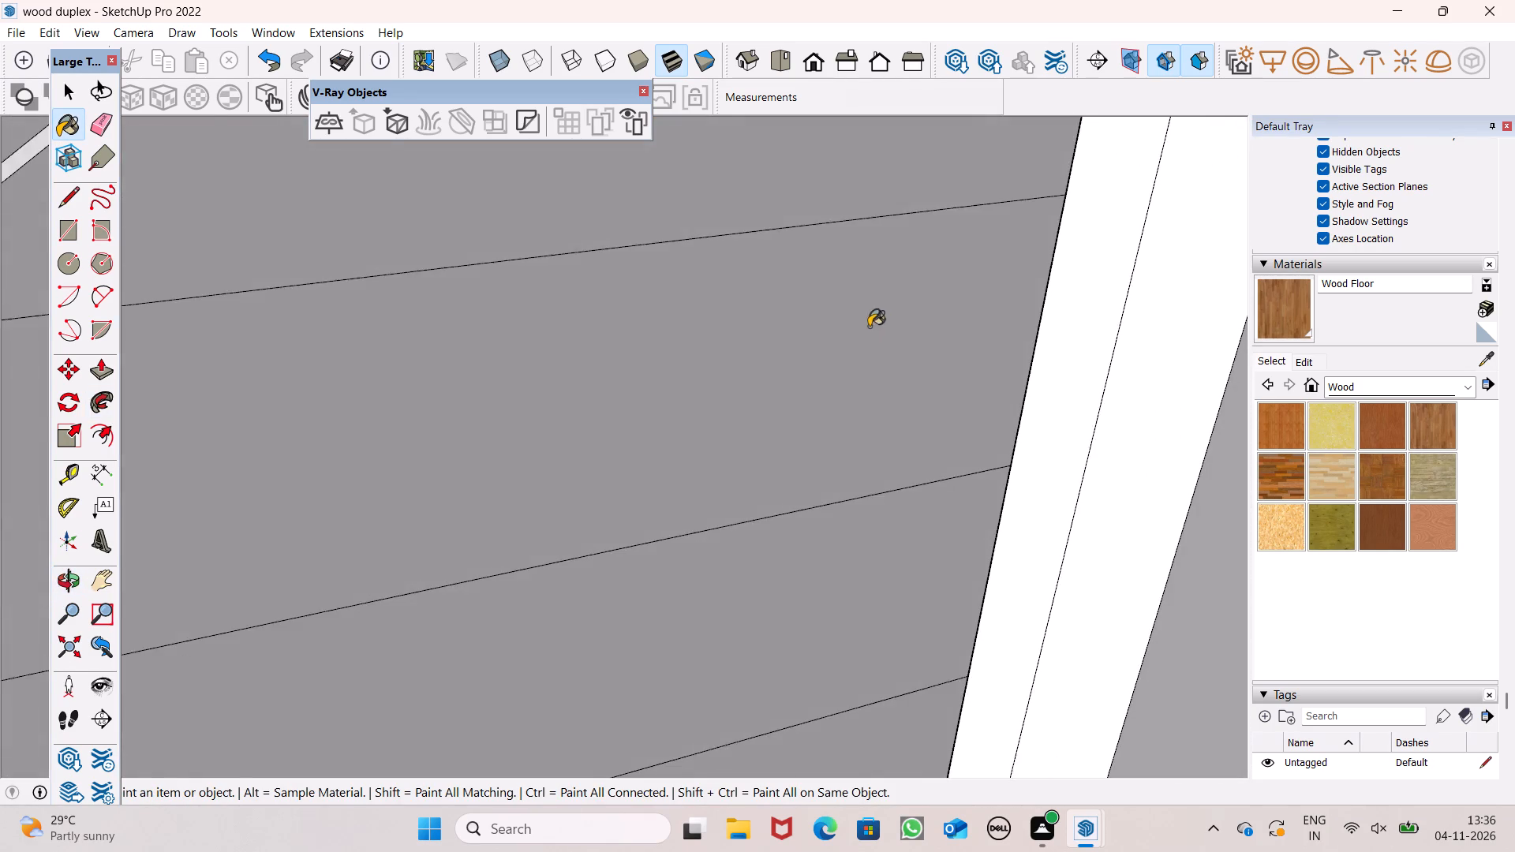
scroll(851, 358, "down", 4)
scroll(751, 370, "down", 4)
scroll(751, 374, "up", 1)
scroll(753, 379, "down", 9)
scroll(801, 378, "up", 1)
scroll(841, 348, "down", 5)
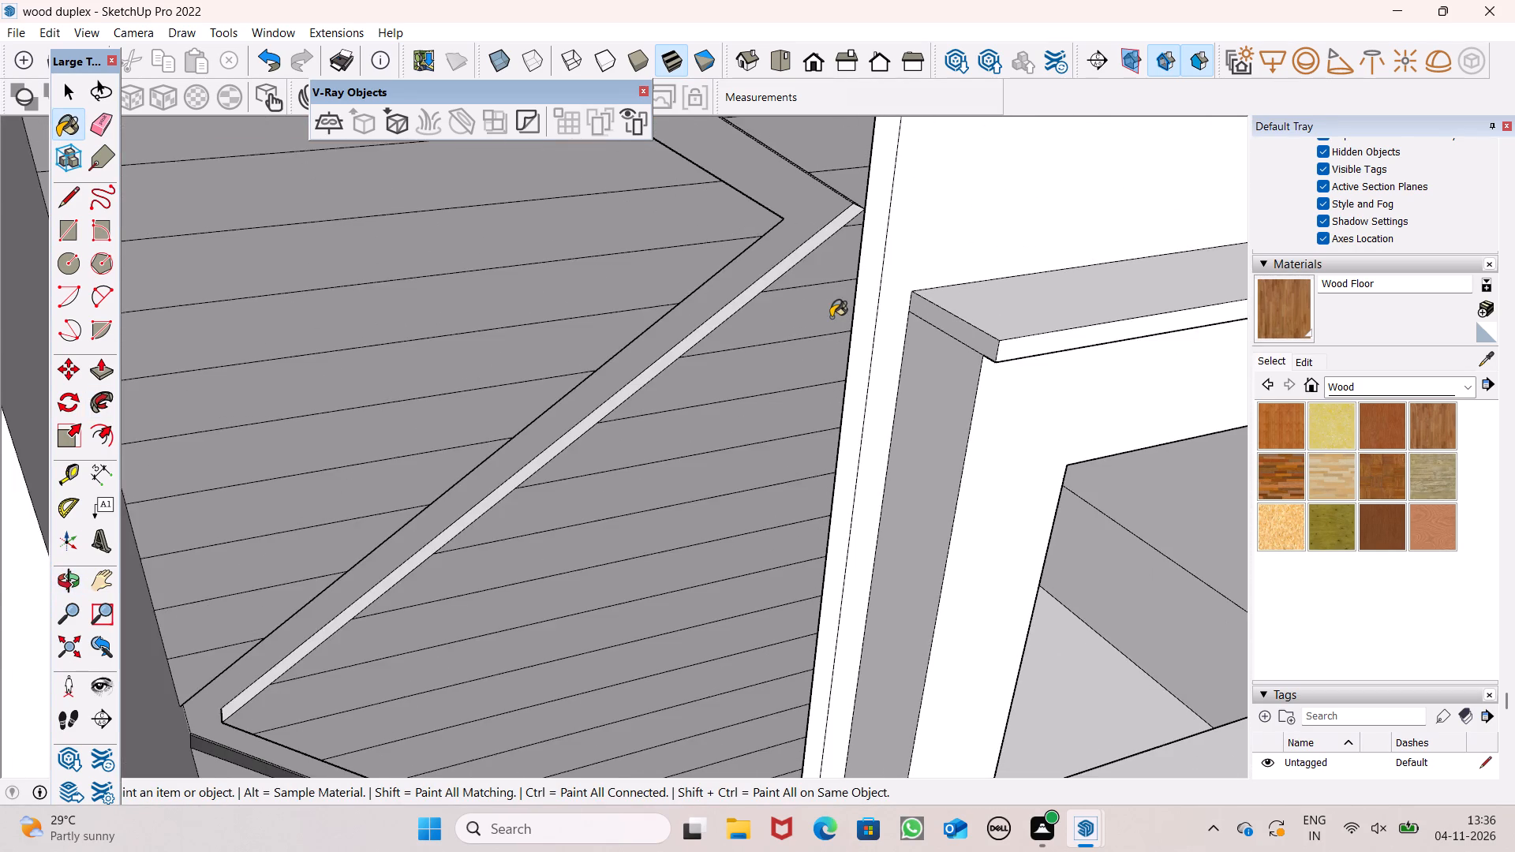
scroll(831, 317, "down", 13)
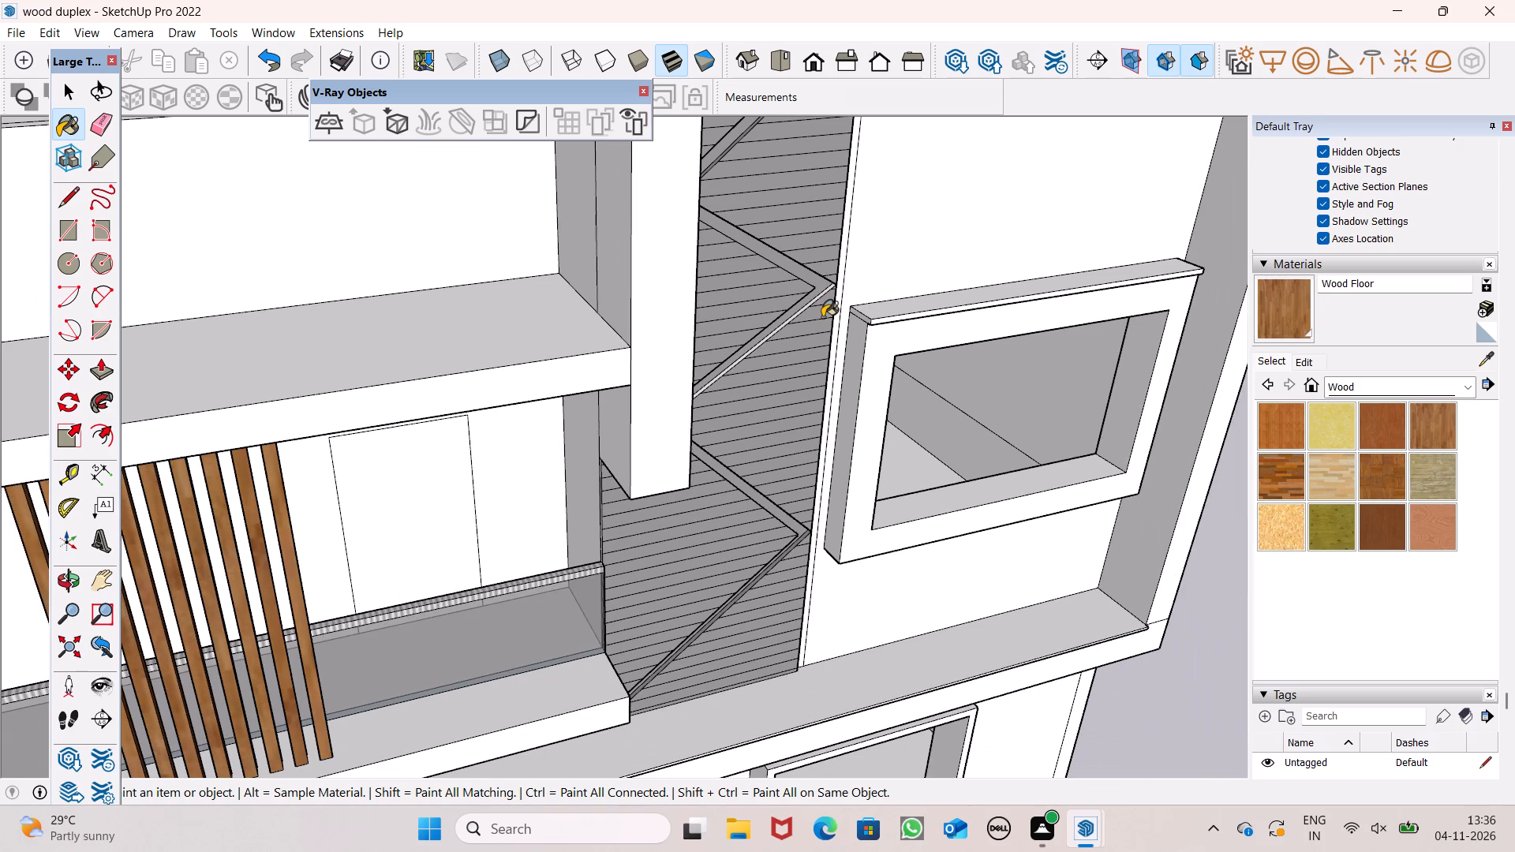
scroll(822, 319, "down", 4)
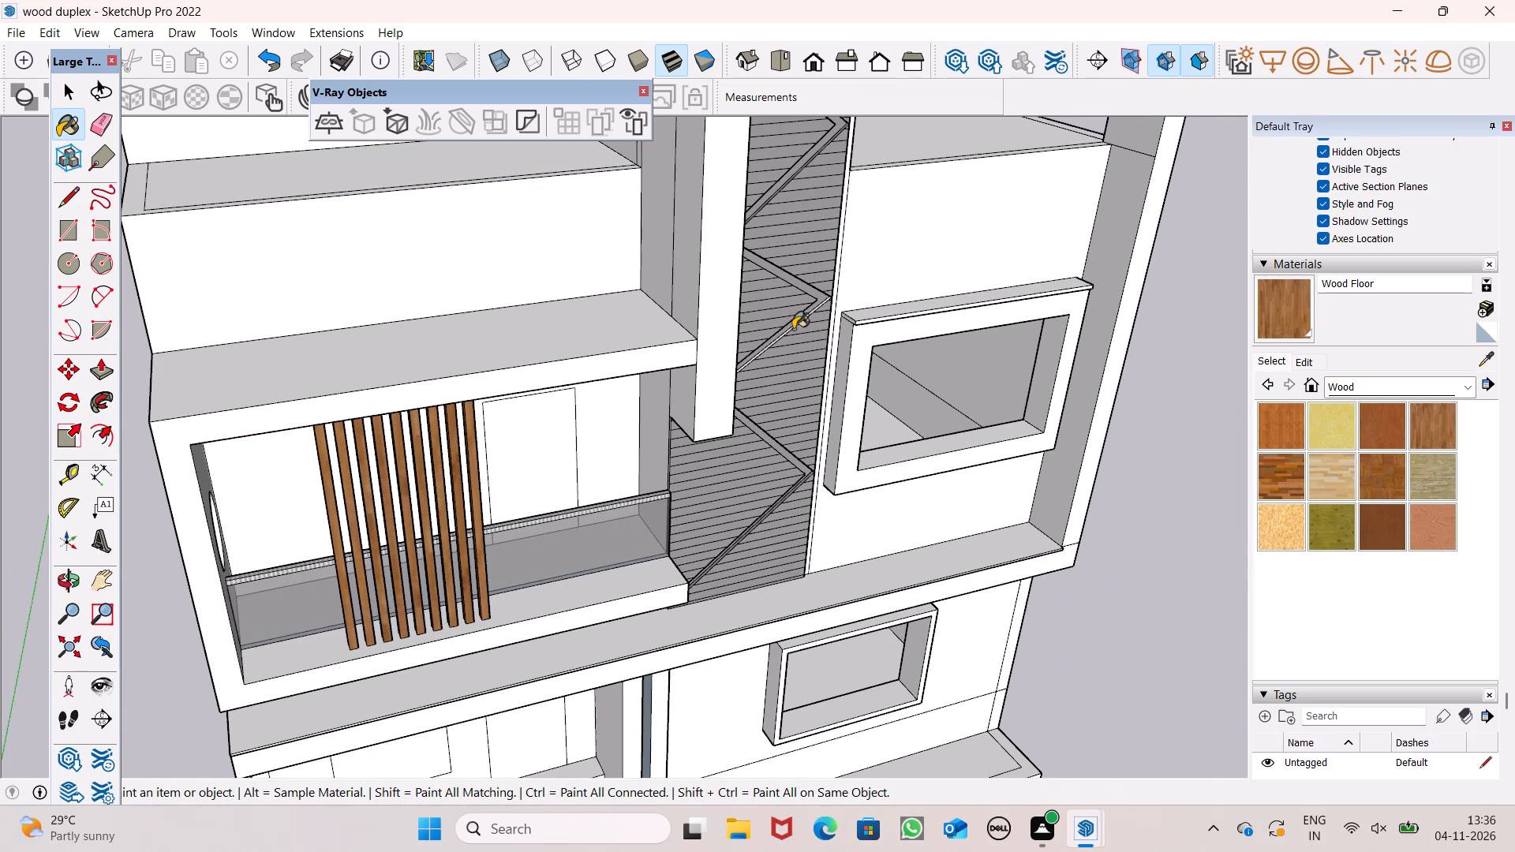
scroll(769, 339, "down", 4)
Paint the slats' opposite side faces with Wood Floor, working from the slat nearest the striped wall toward the round opening.
middle_click_drag(529, 454, 363, 480)
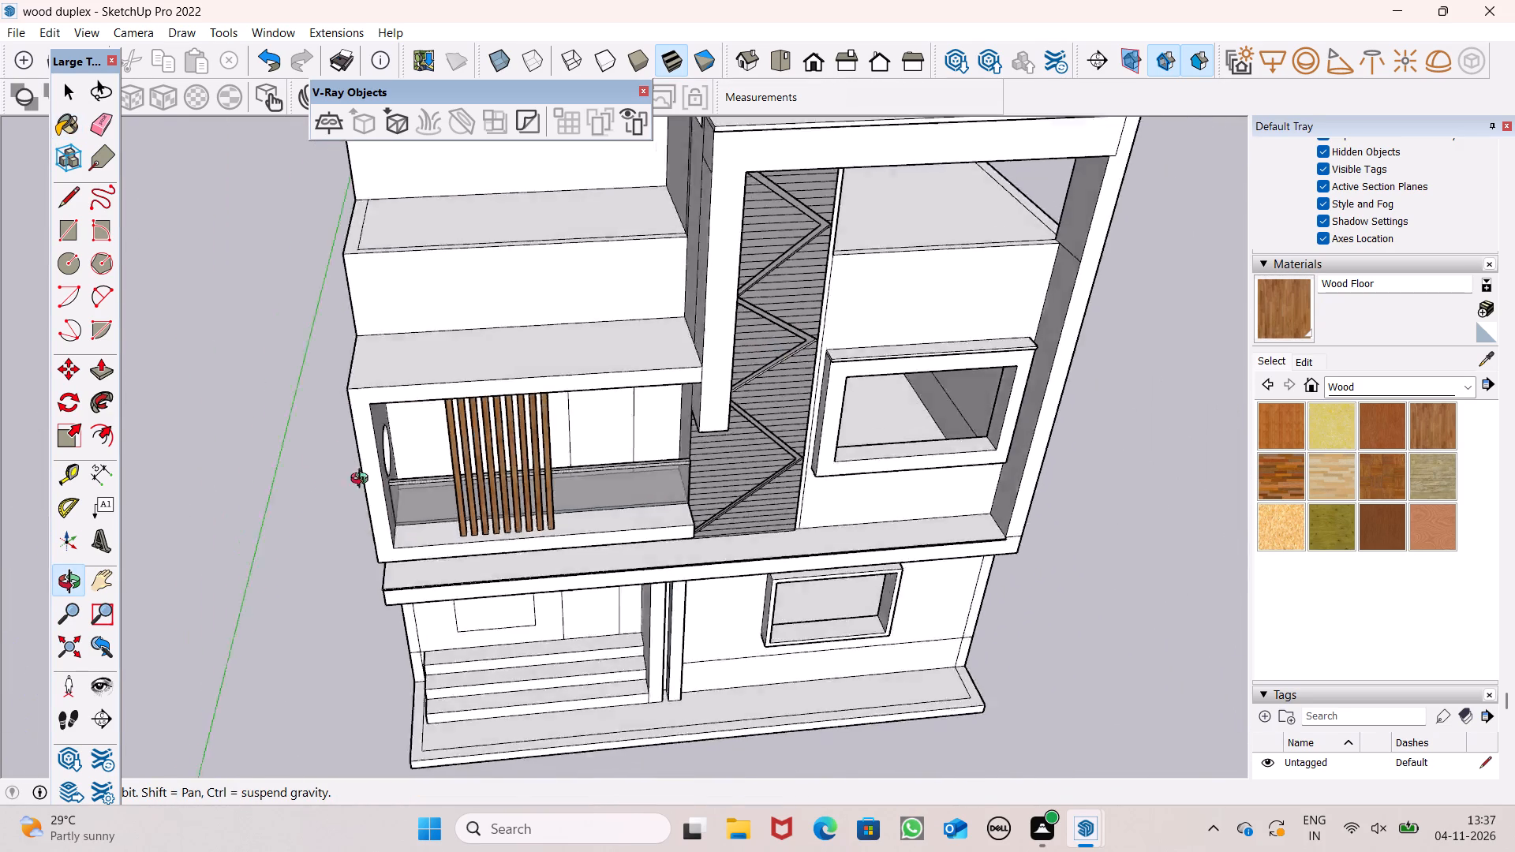
middle_click_drag(363, 480, 214, 411)
scroll(214, 411, "up", 1)
scroll(507, 408, "up", 8)
middle_click_drag(533, 398, 211, 330)
scroll(373, 331, "up", 1)
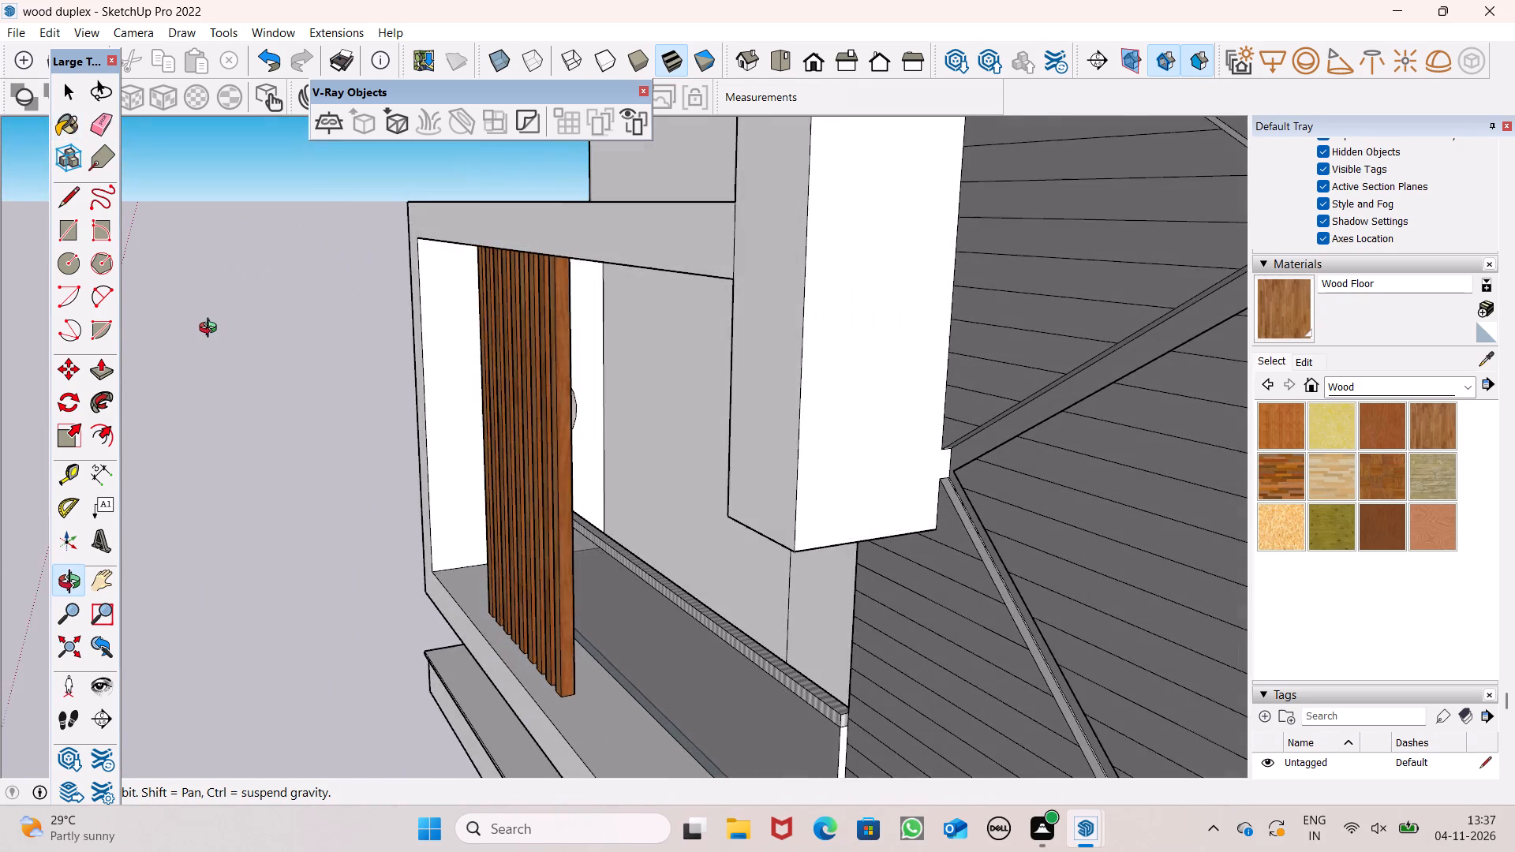
middle_click_drag(211, 330, 207, 311)
scroll(378, 373, "up", 7)
scroll(498, 387, "down", 3)
scroll(821, 476, "up", 3)
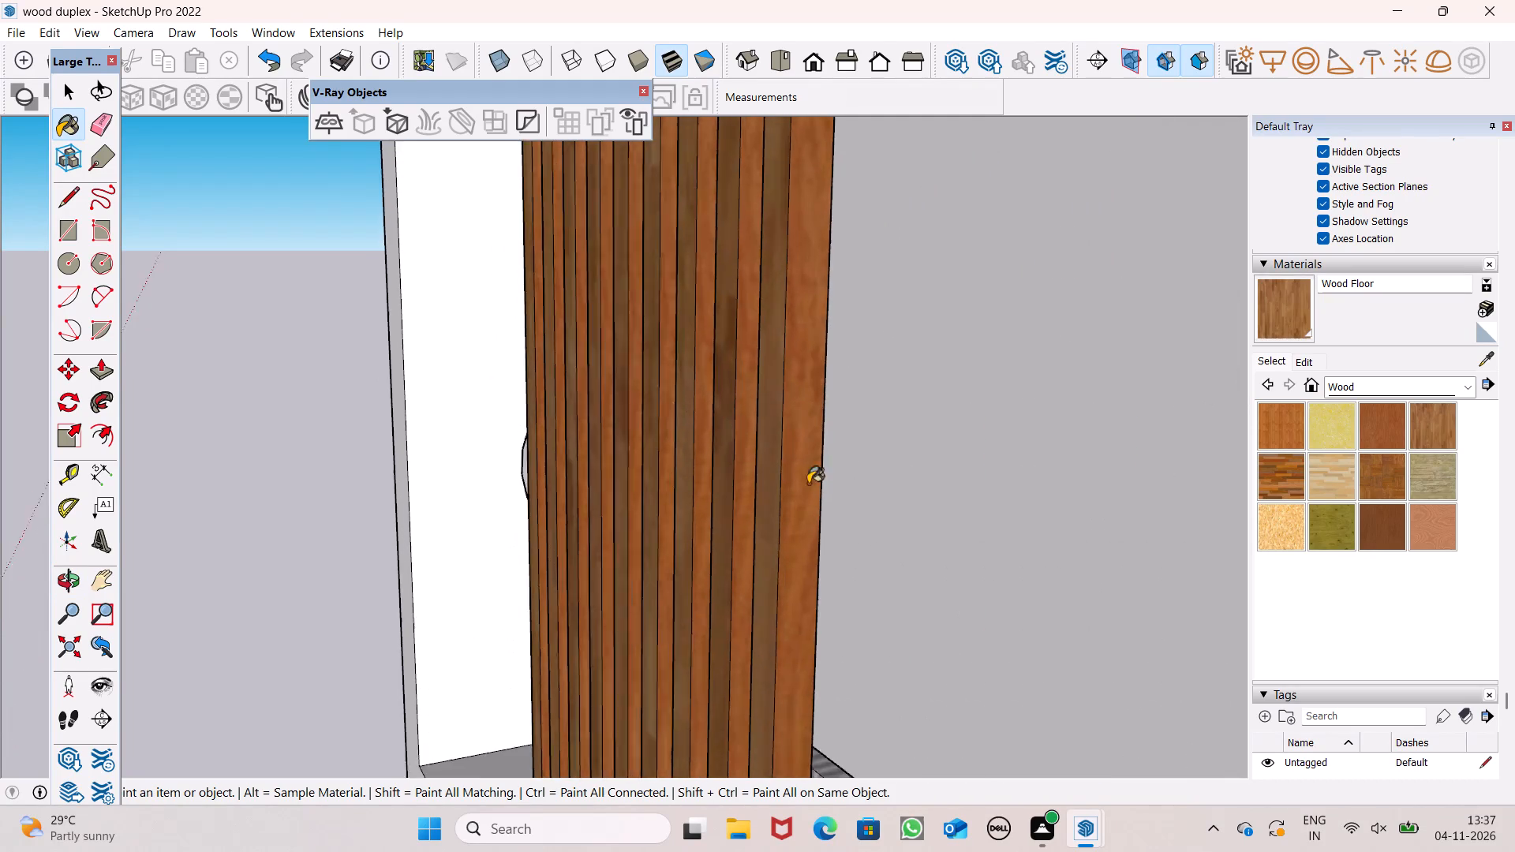
scroll(808, 484, "up", 6)
left_click(790, 440)
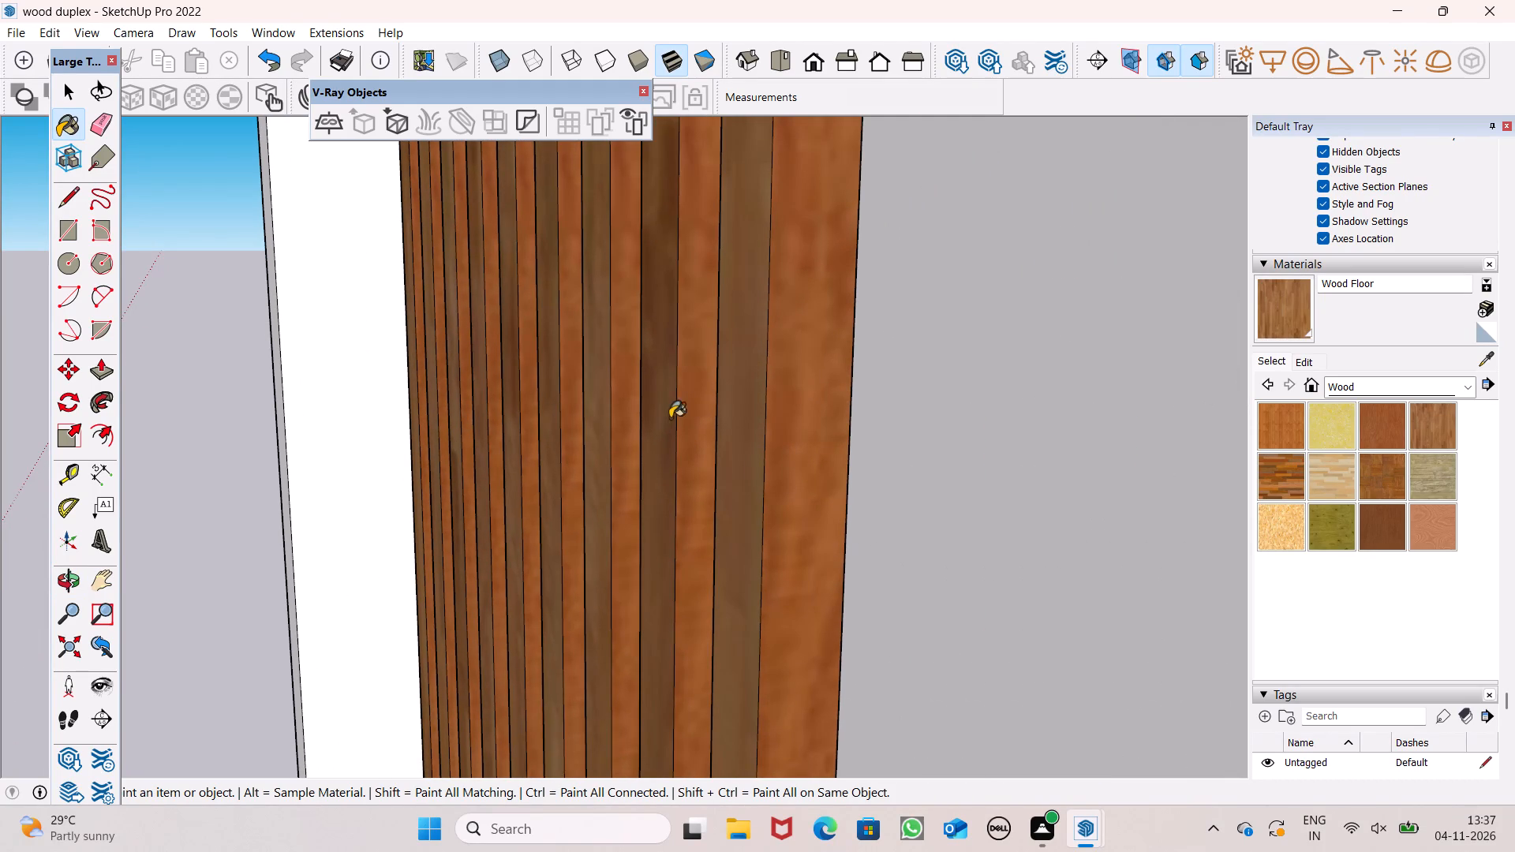
left_click(685, 415)
left_click(627, 415)
left_click(602, 392)
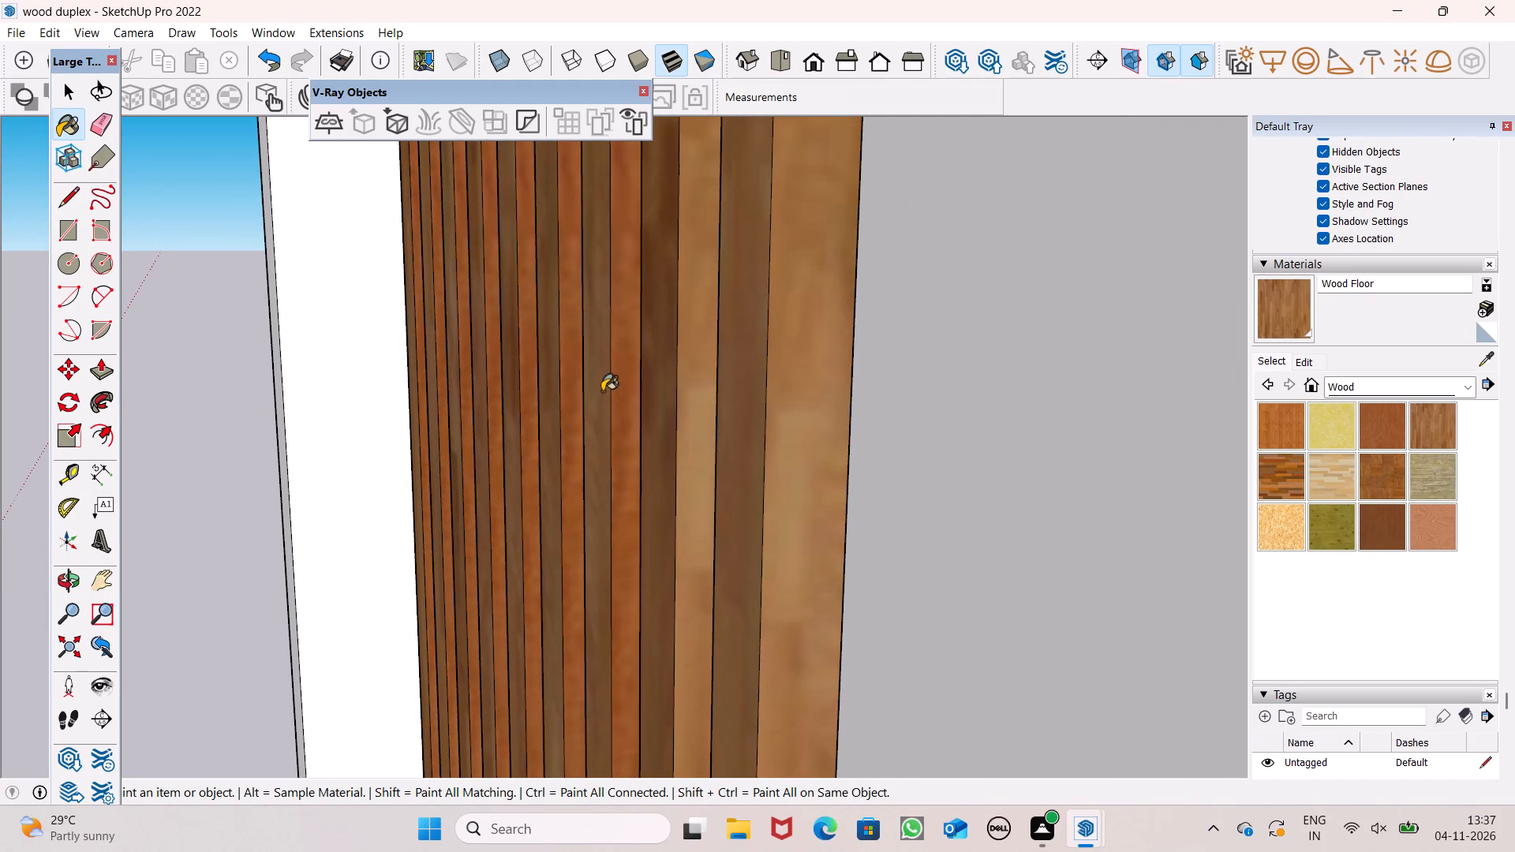
double_click(579, 388)
double_click(565, 372)
left_click_drag(542, 367, 533, 365)
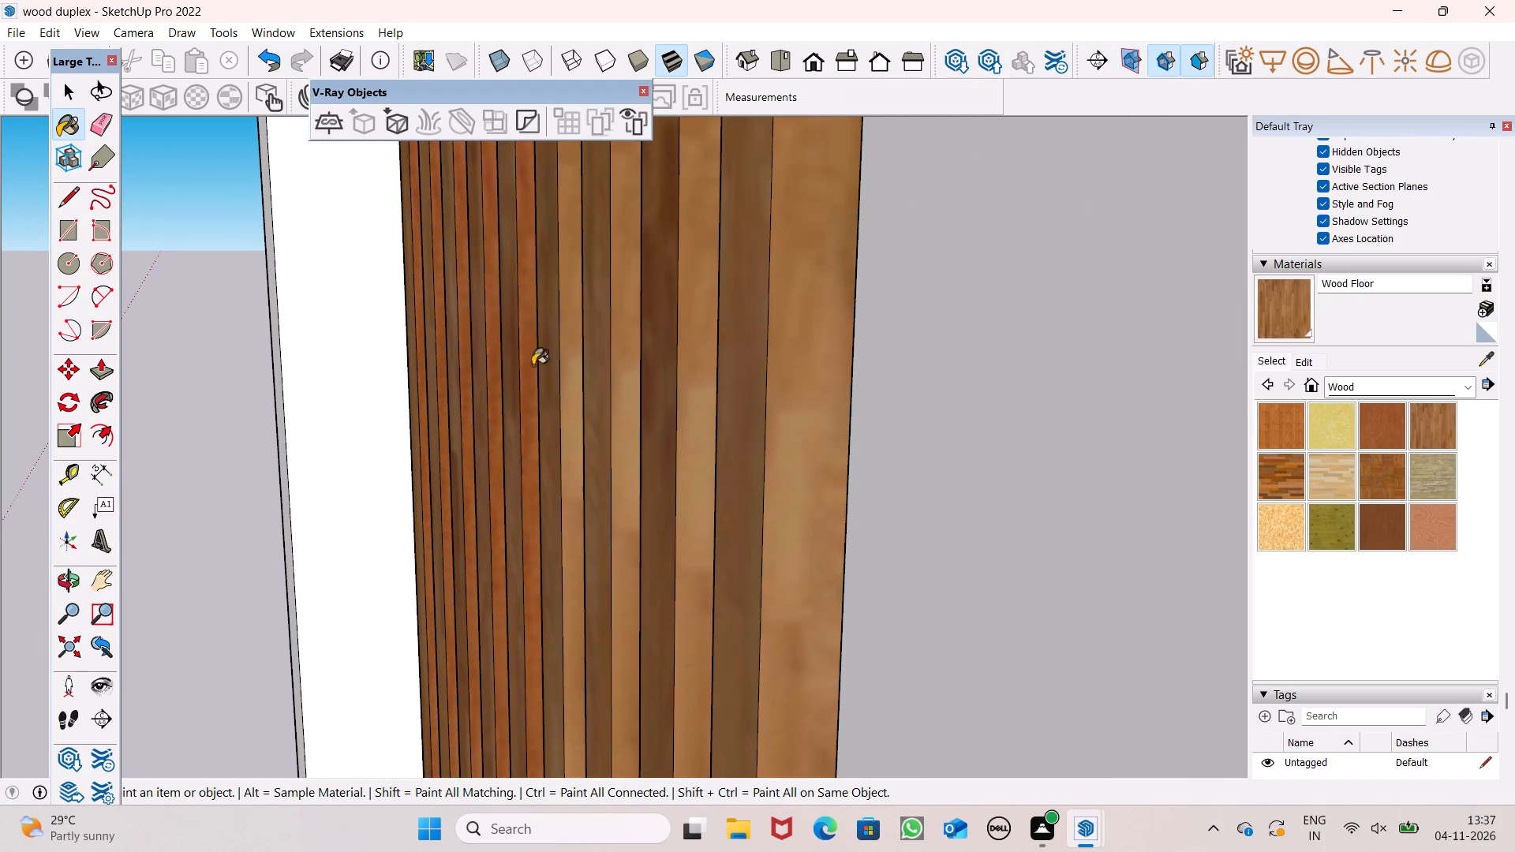
left_click_drag(533, 365, 529, 365)
left_click(507, 364)
left_click_drag(516, 361, 488, 361)
left_click(478, 358)
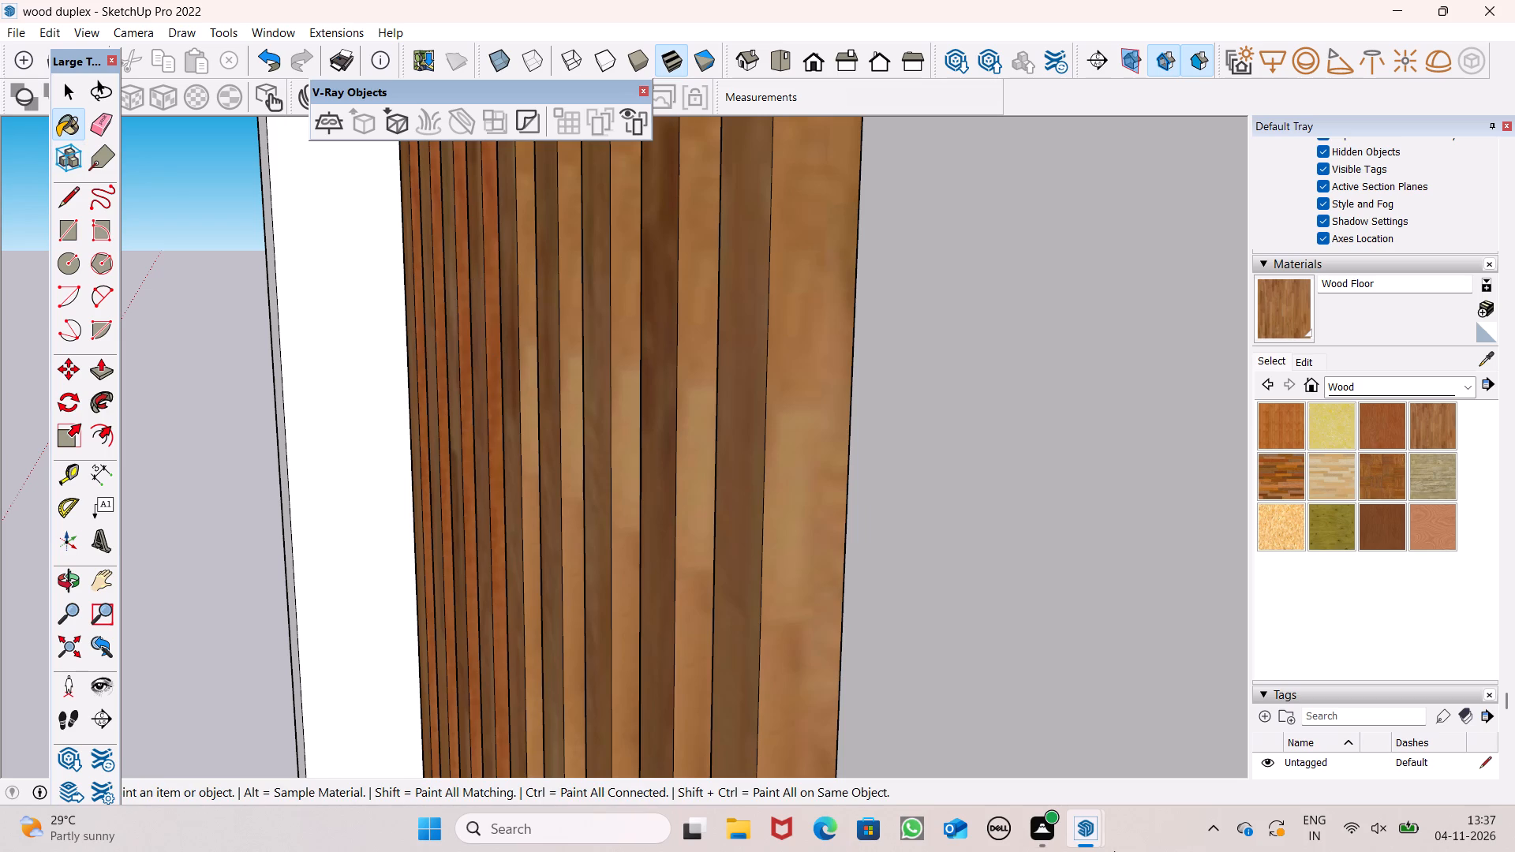
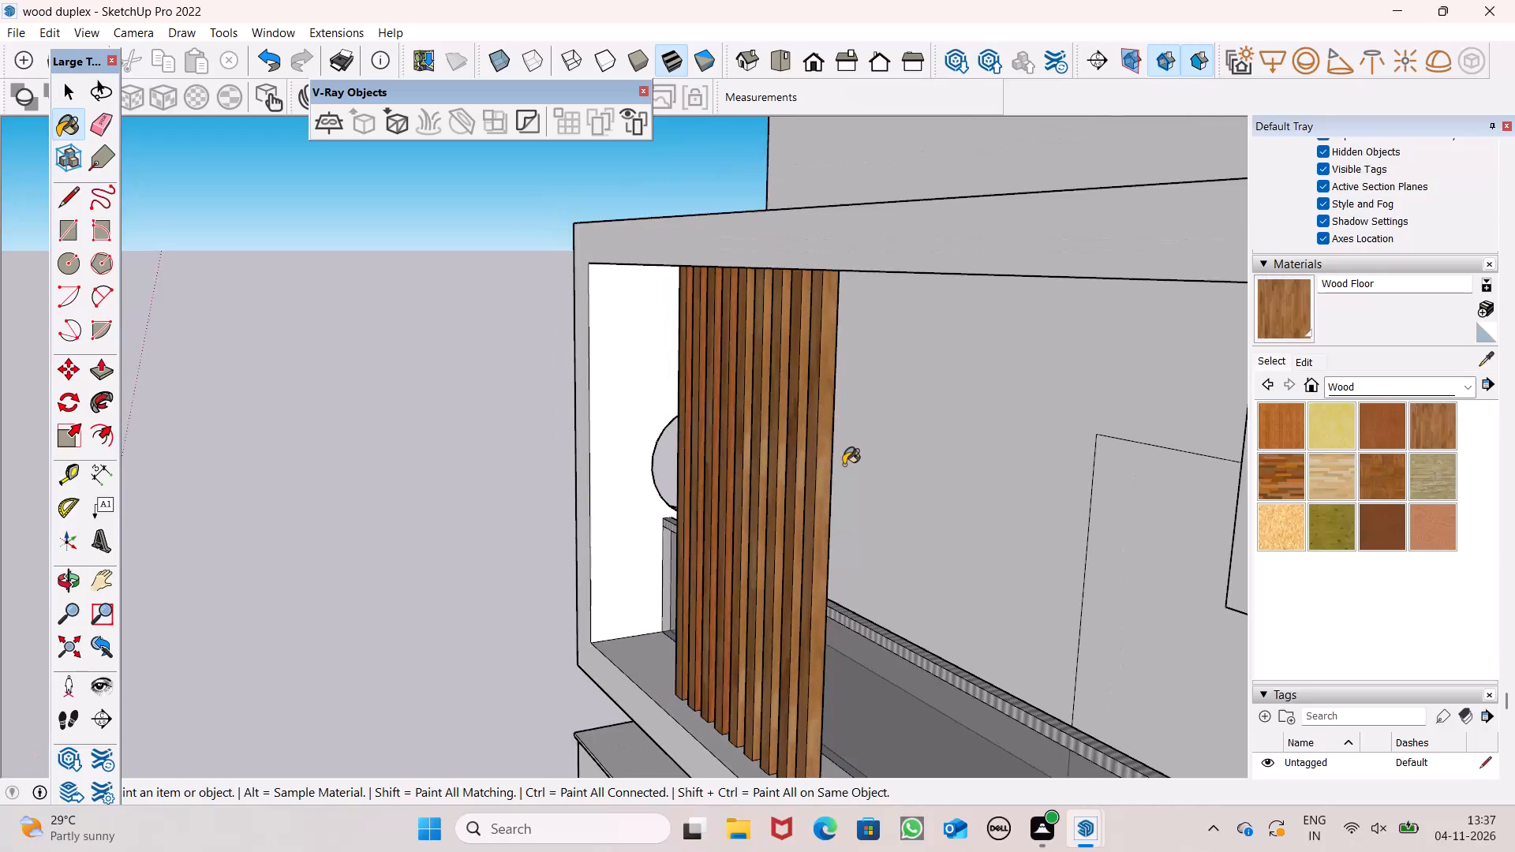
Examine the finished wood slats and the whole duplex facade from the side, front and different distances.
scroll(844, 465, "down", 4)
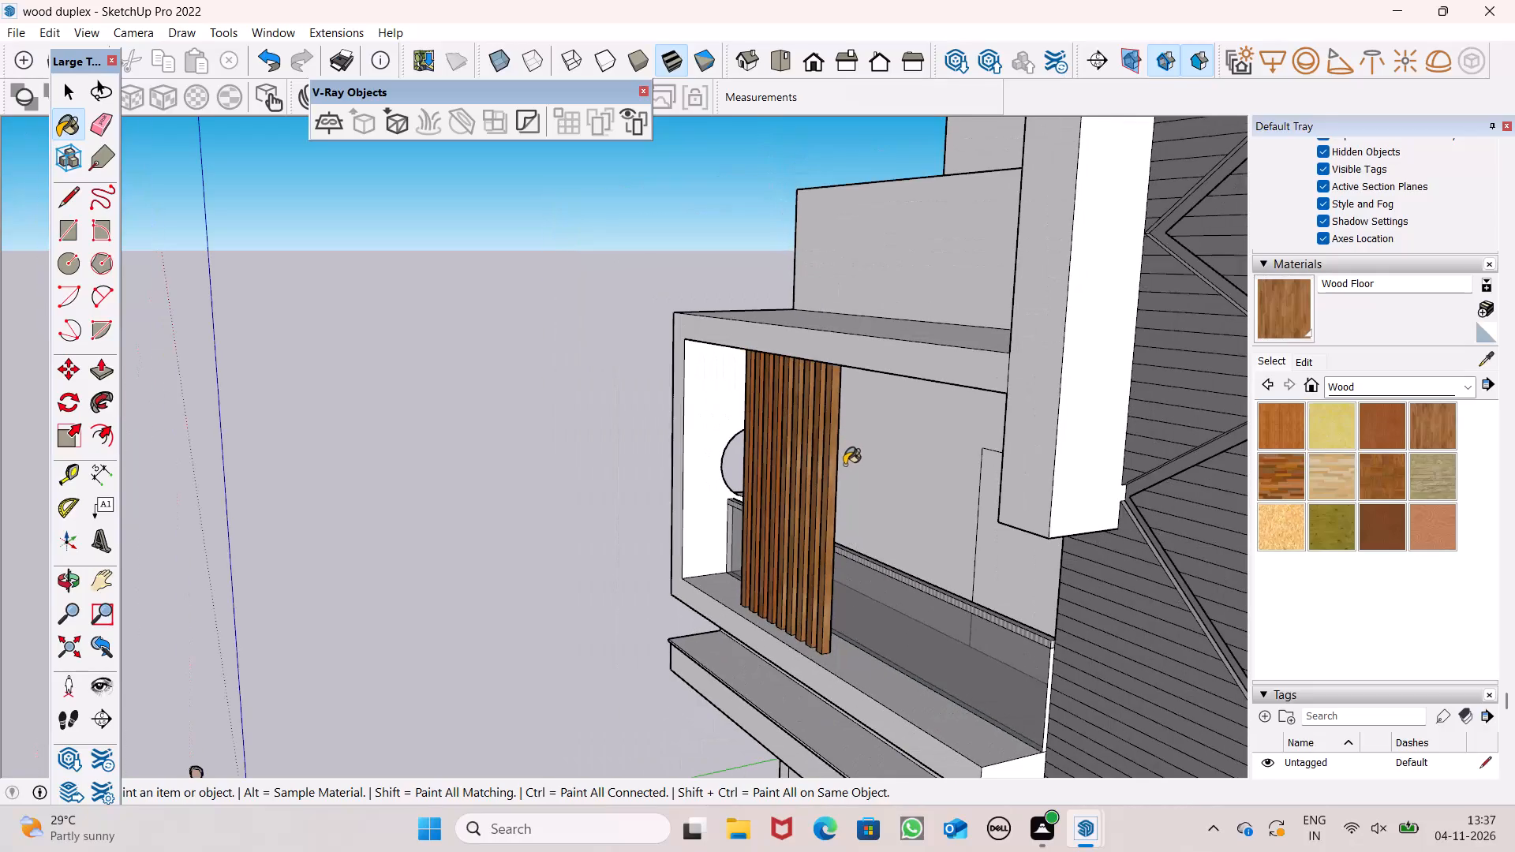
key("o")
left_click_drag(911, 466, 766, 458)
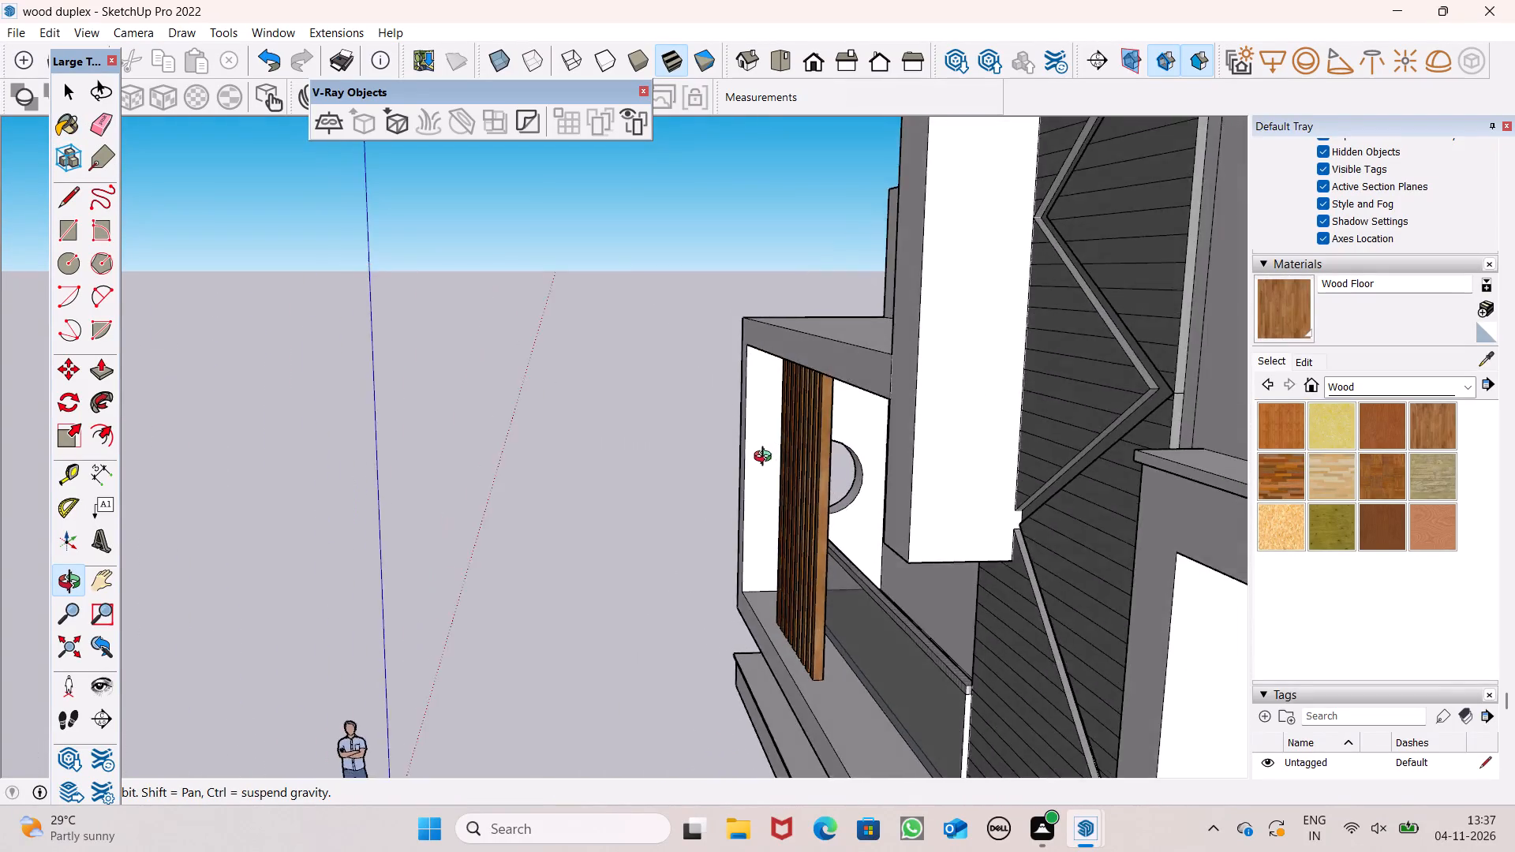
left_click_drag(766, 458, 1219, 495)
scroll(754, 448, "down", 3)
left_click_drag(669, 450, 1247, 493)
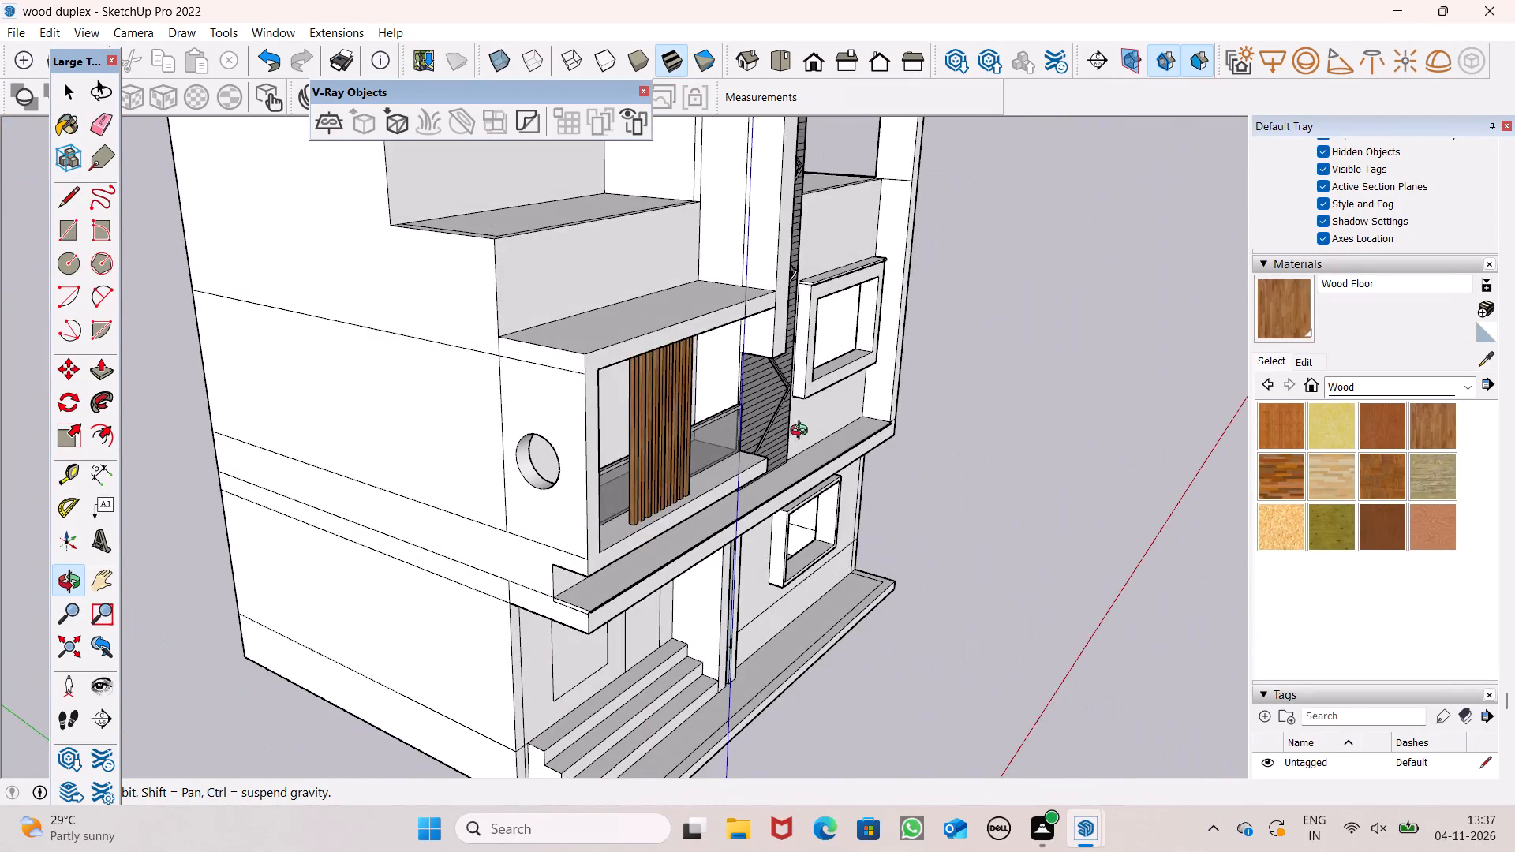
scroll(645, 398, "up", 6)
scroll(645, 398, "down", 7)
left_click_drag(756, 429, 555, 413)
scroll(555, 413, "down", 1)
scroll(555, 413, "up", 1)
scroll(555, 413, "down", 1)
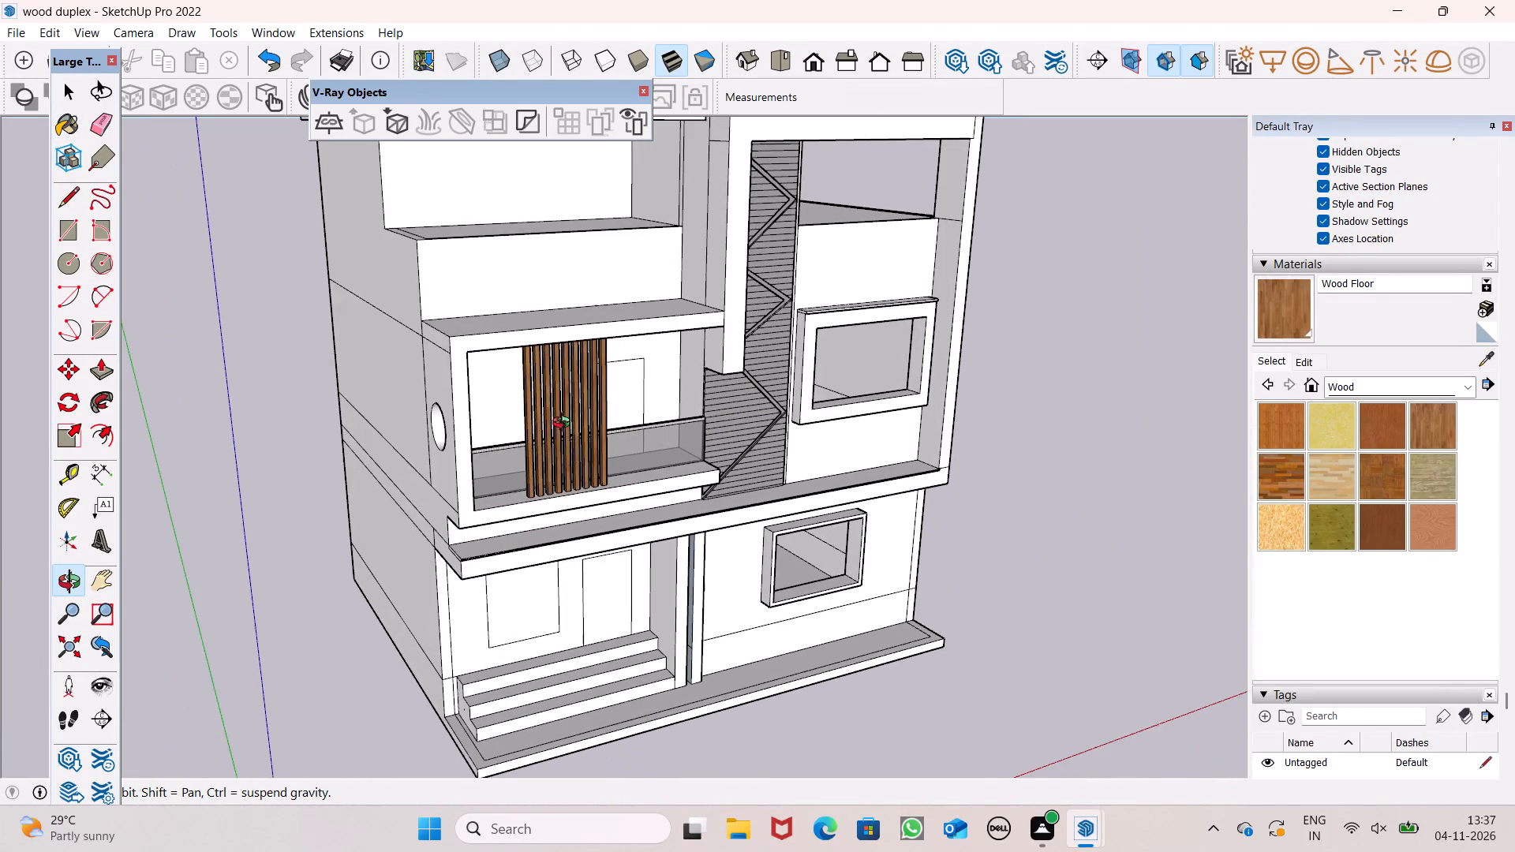
left_click_drag(638, 443, 570, 439)
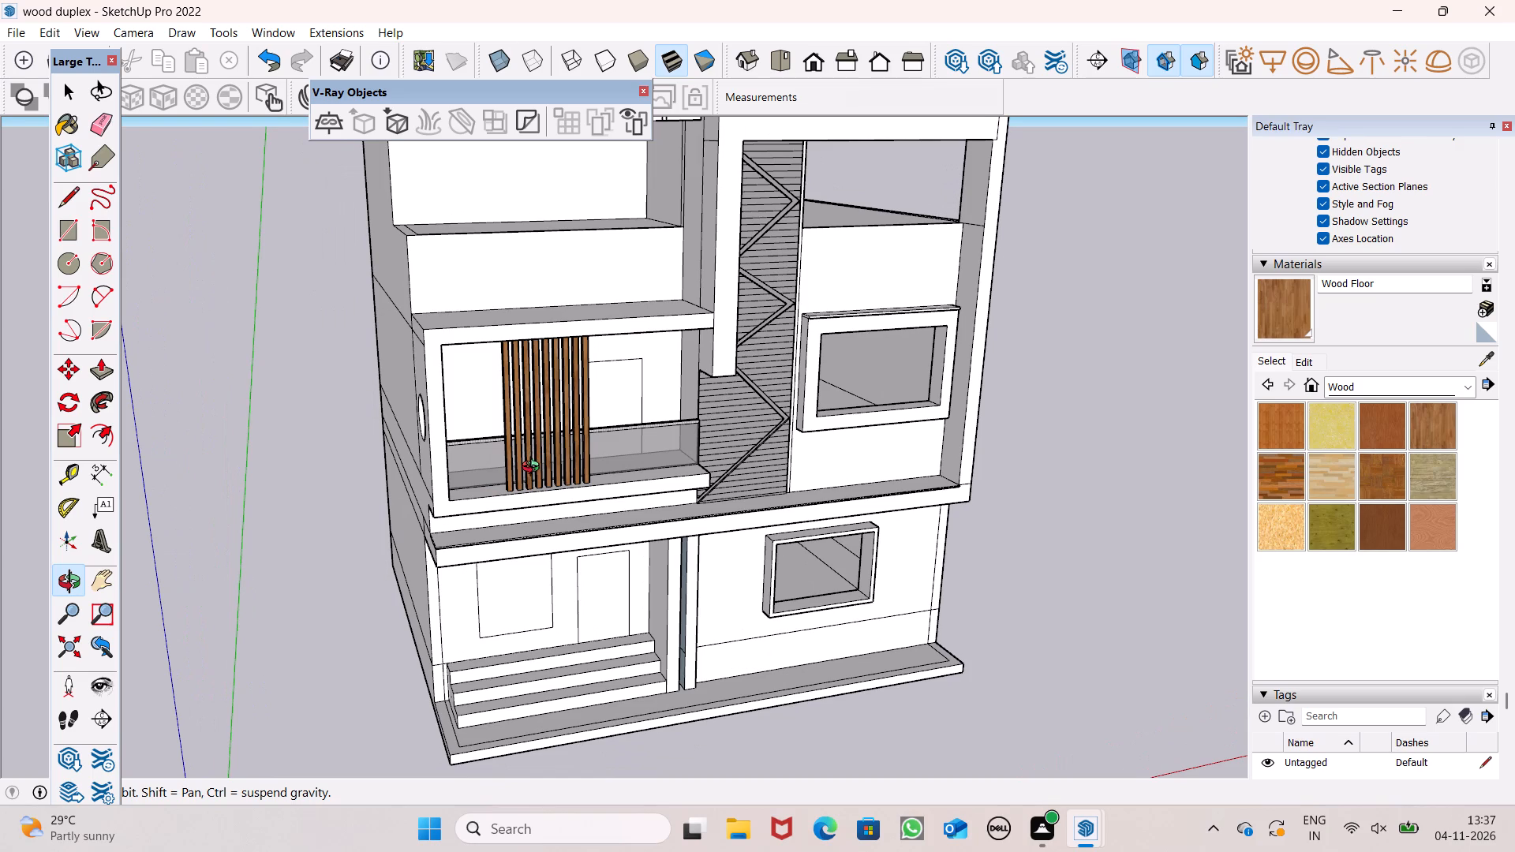
left_click_drag(533, 468, 611, 492, "shift")
left_click_drag(615, 492, 525, 460)
scroll(514, 452, "down", 3)
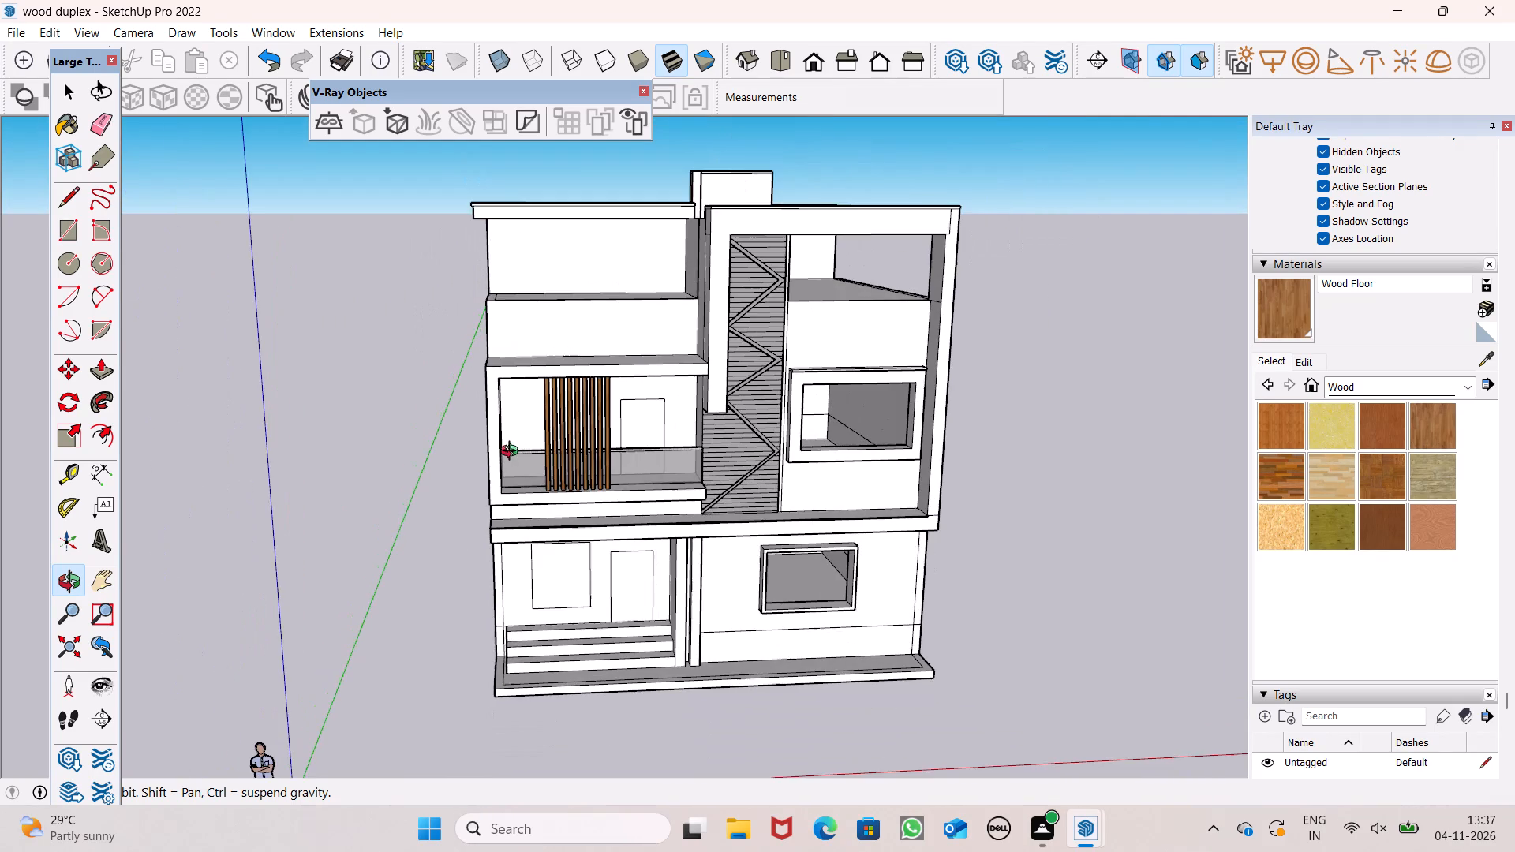
left_click_drag(514, 456, 528, 477, "shift")
left_click(528, 477)
scroll(543, 475, "up", 5)
scroll(489, 459, "down", 5)
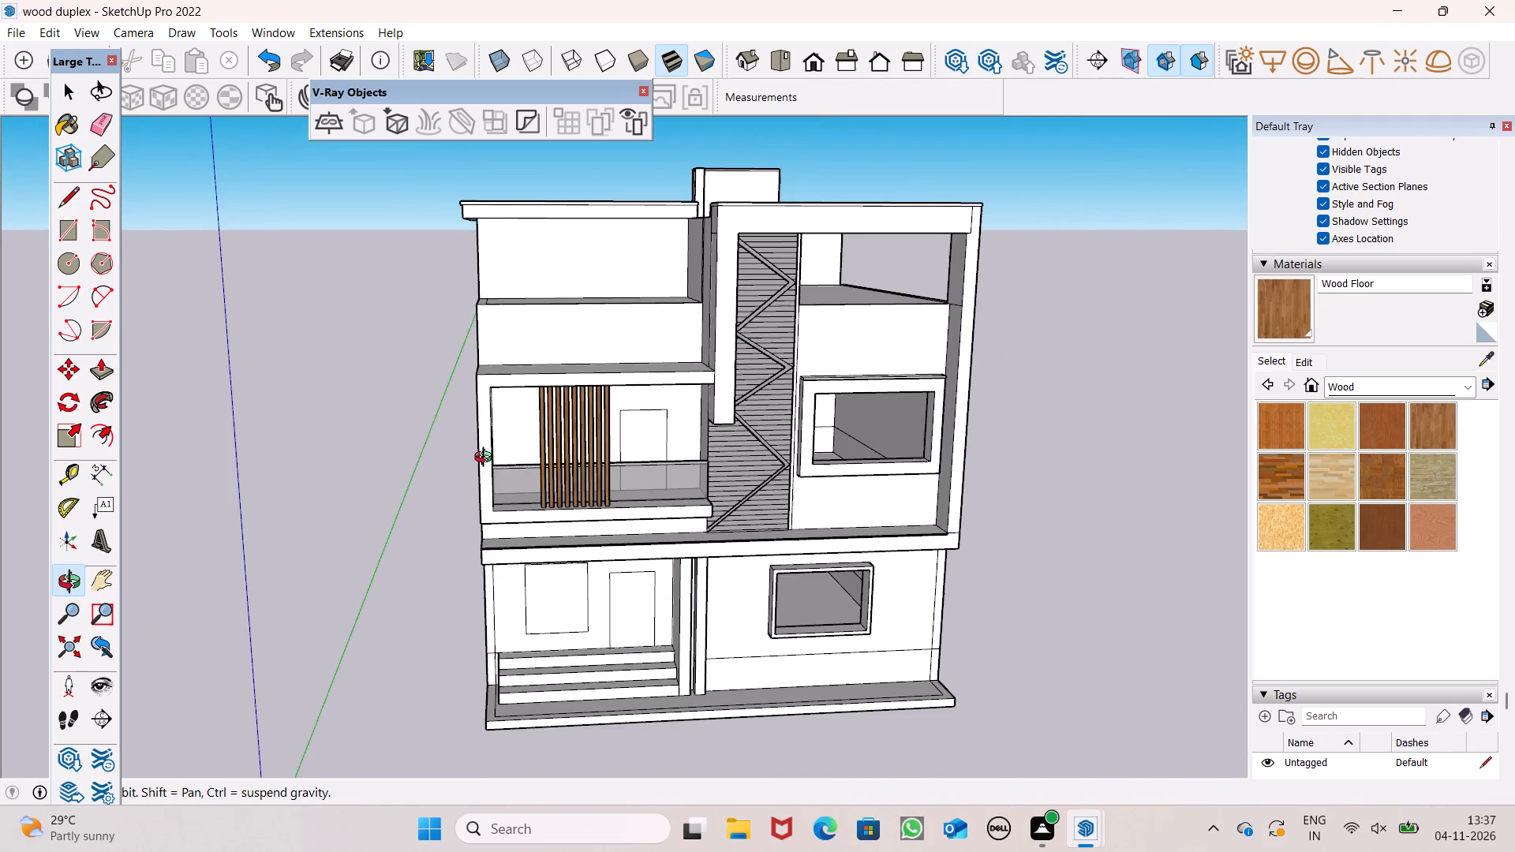
left_click_drag(800, 554, 679, 424, "shift")
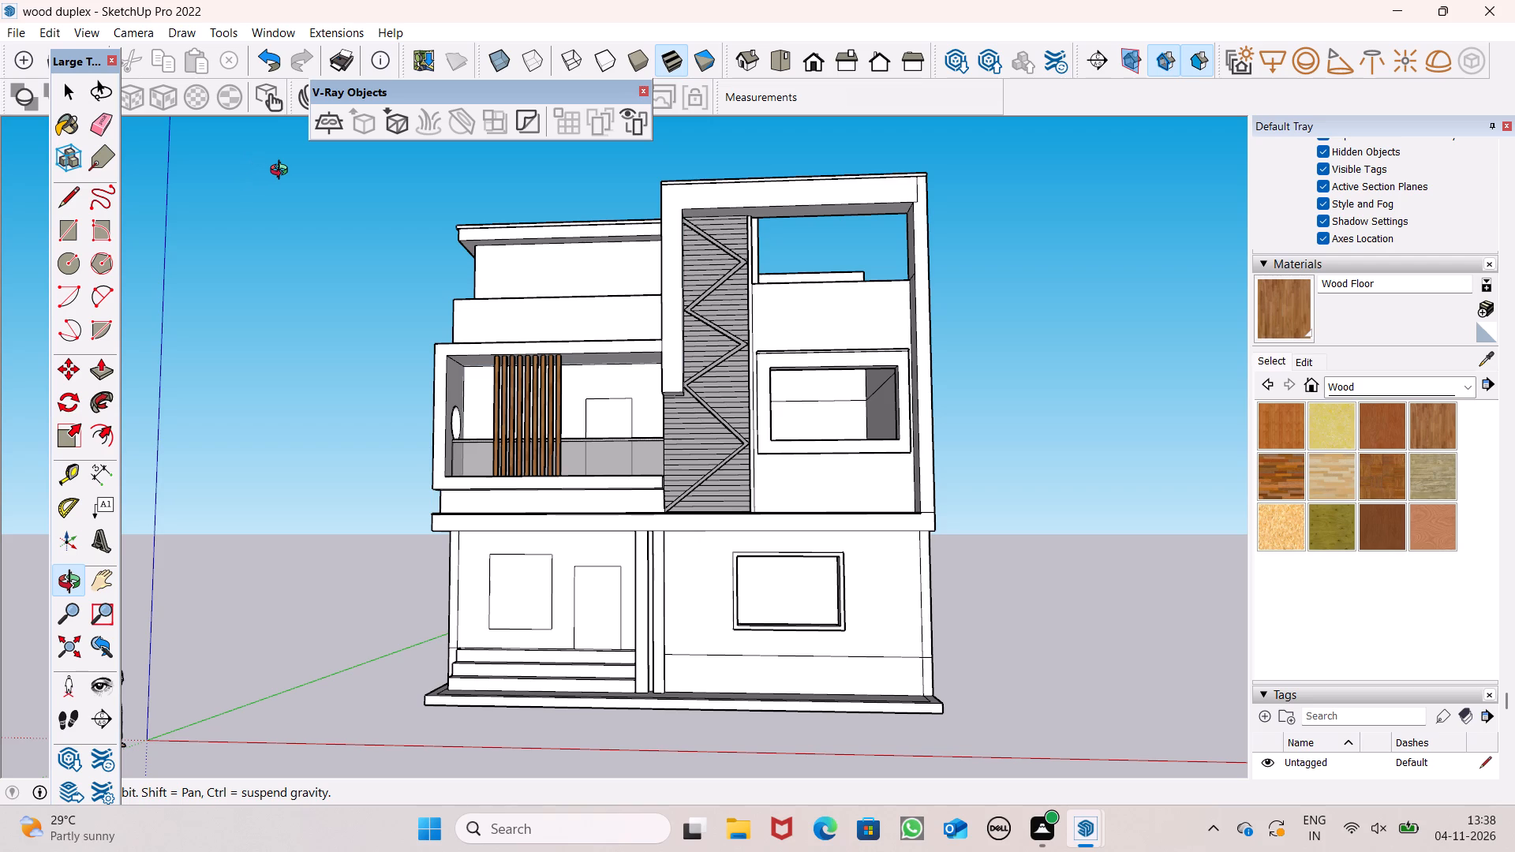
left_click_drag(366, 263, 416, 335)
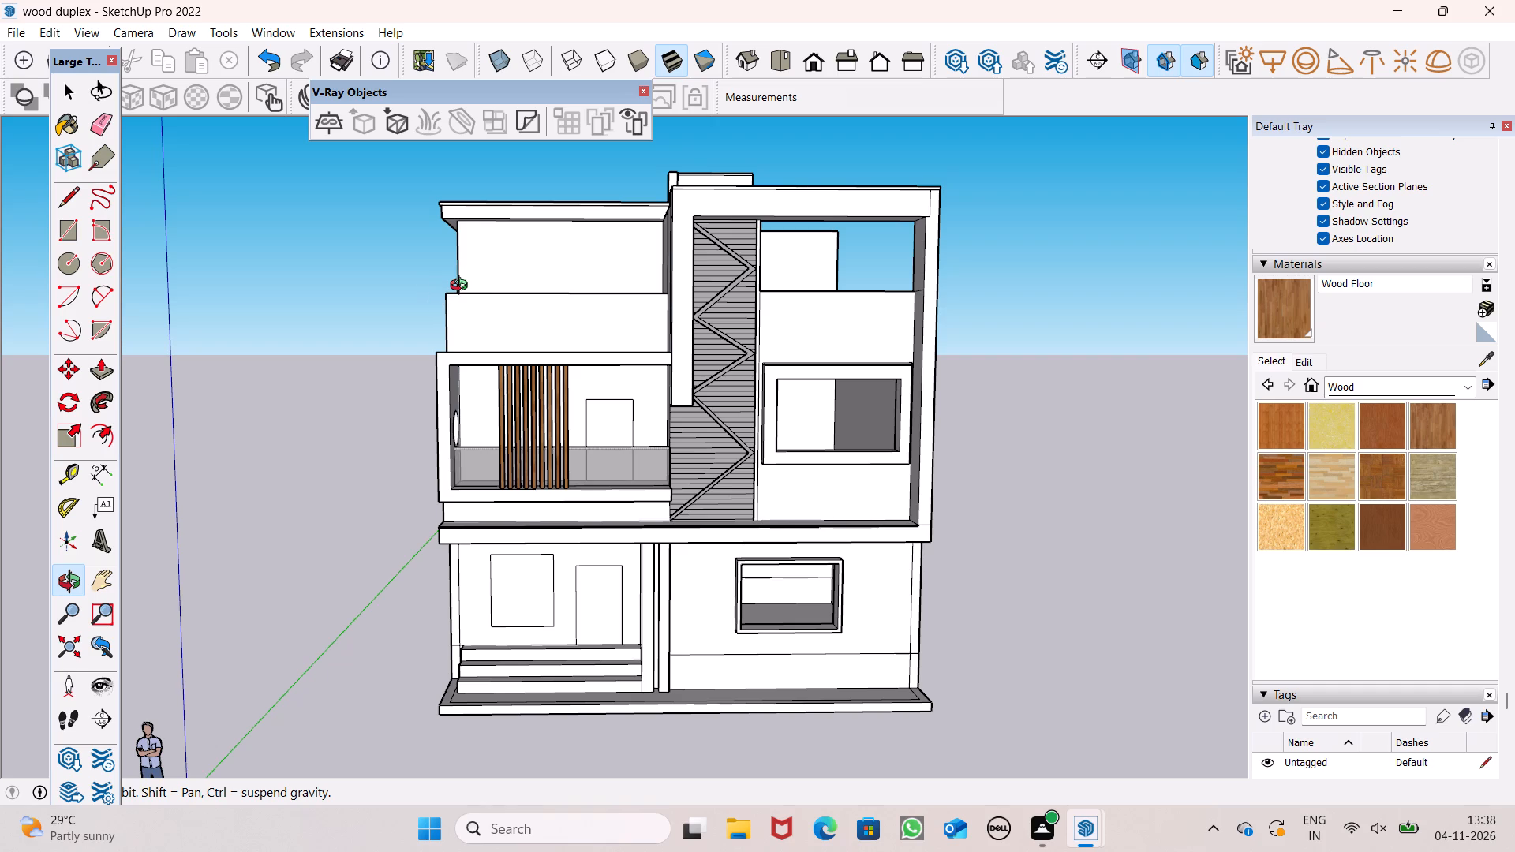
scroll(484, 360, "down", 4)
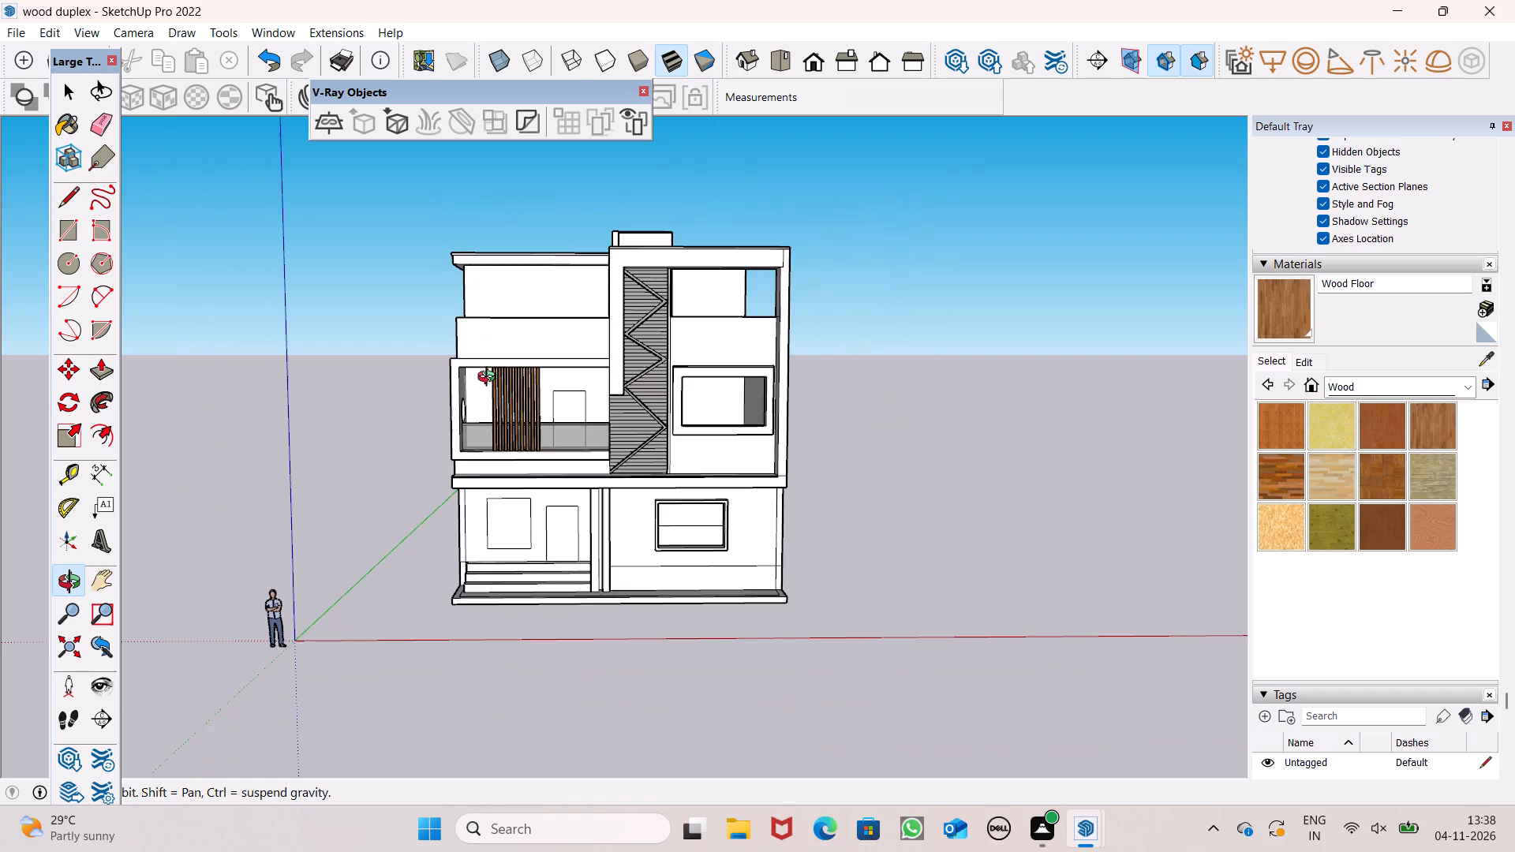
left_click_drag(675, 404, 627, 400)
Examine the upper framed window beside the zigzag-striped wall and the inner faces of its opening from several angles.
scroll(685, 380, "up", 3)
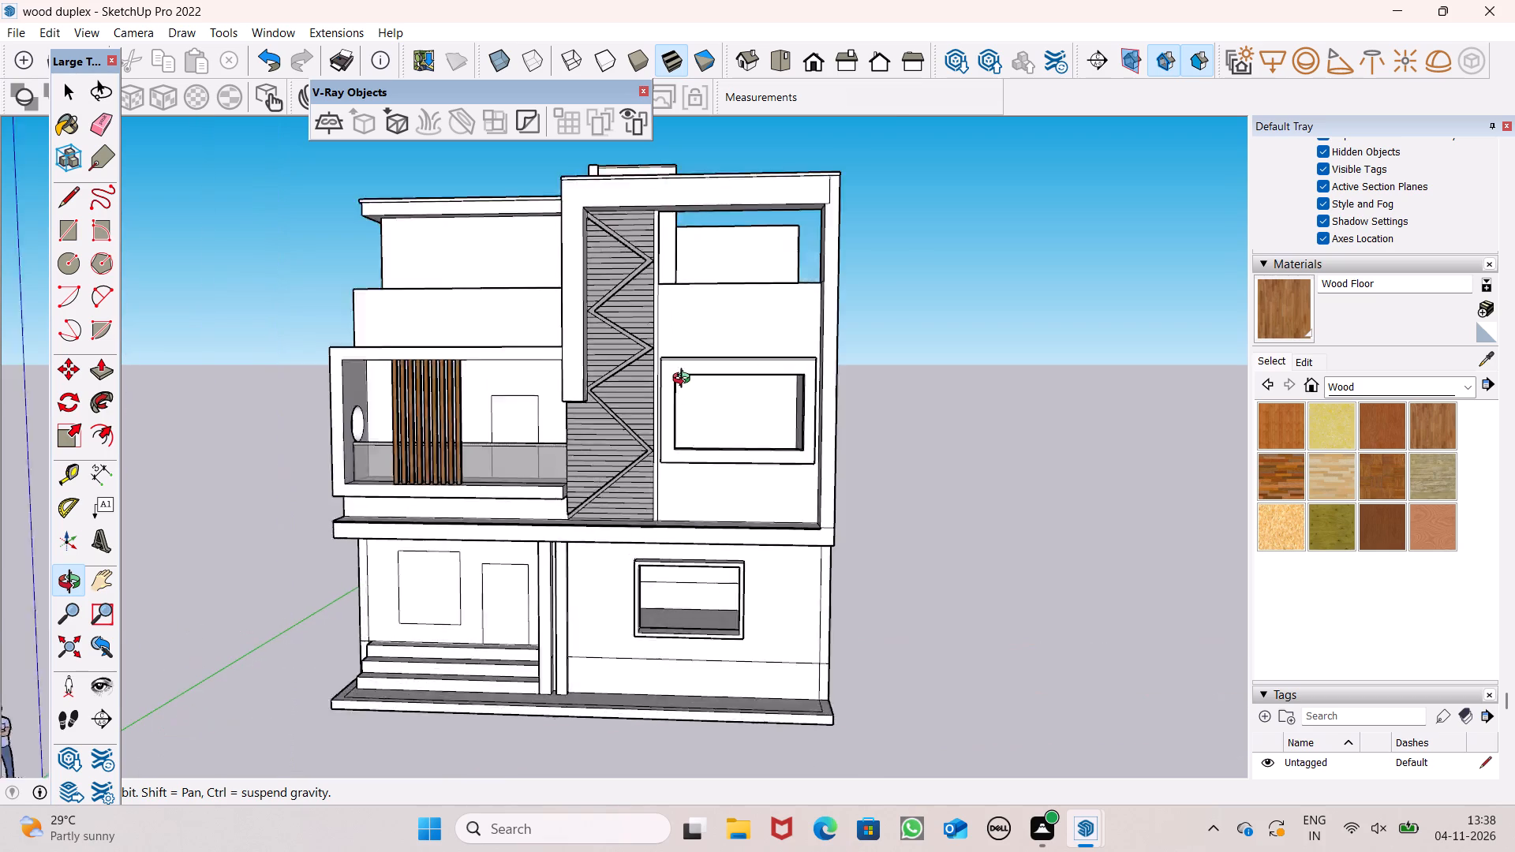
scroll(685, 380, "up", 2)
scroll(671, 355, "down", 1)
left_click_drag(724, 311, 677, 319, "shift")
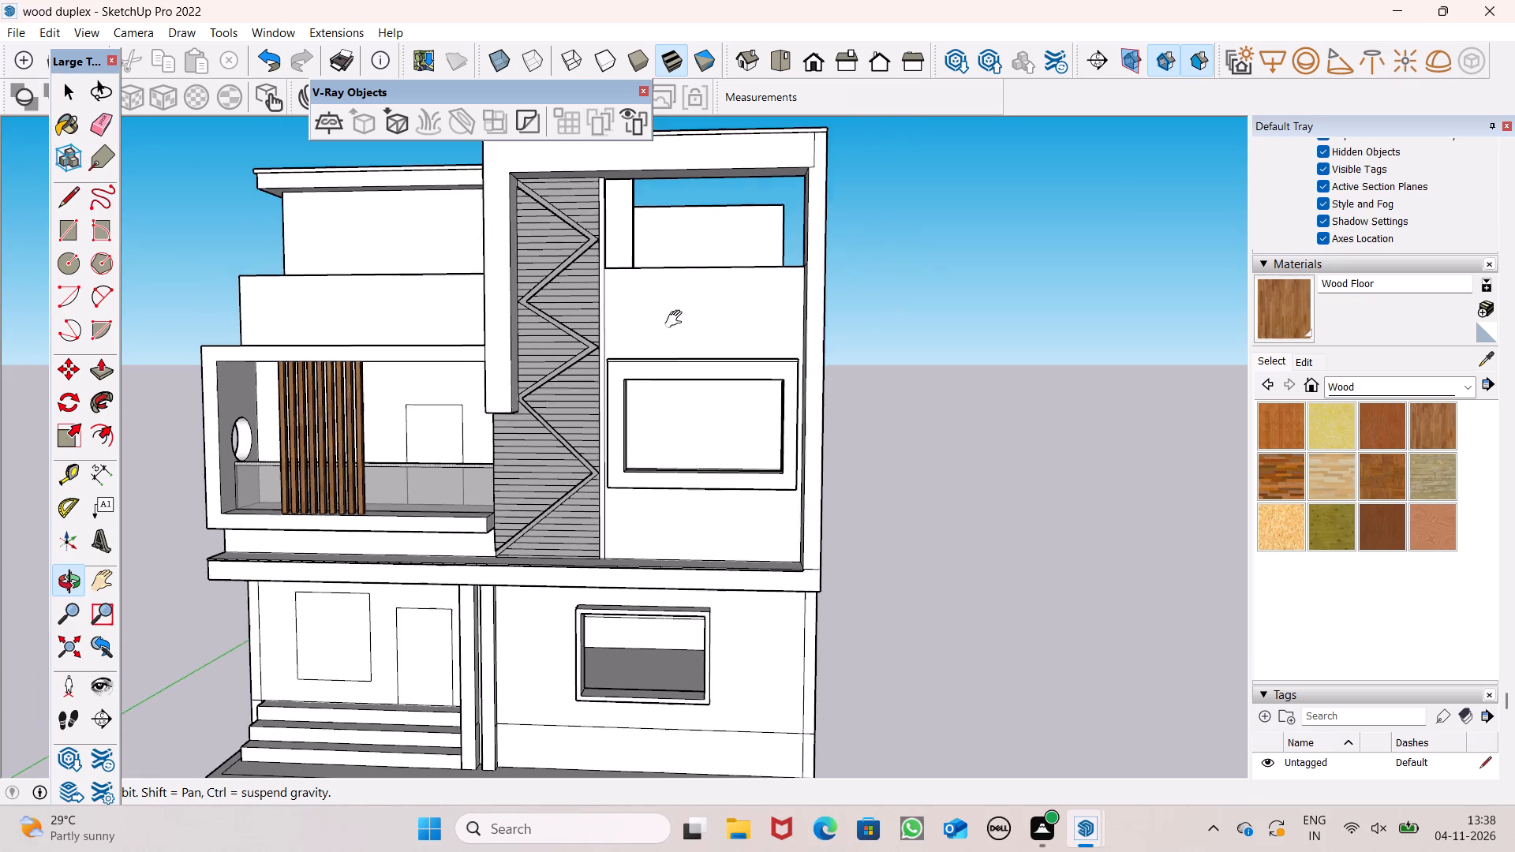
left_click_drag(677, 319, 725, 350, "shift")
scroll(722, 282, "down", 1)
scroll(722, 282, "up", 5)
left_click_drag(720, 290, 664, 296, "shift")
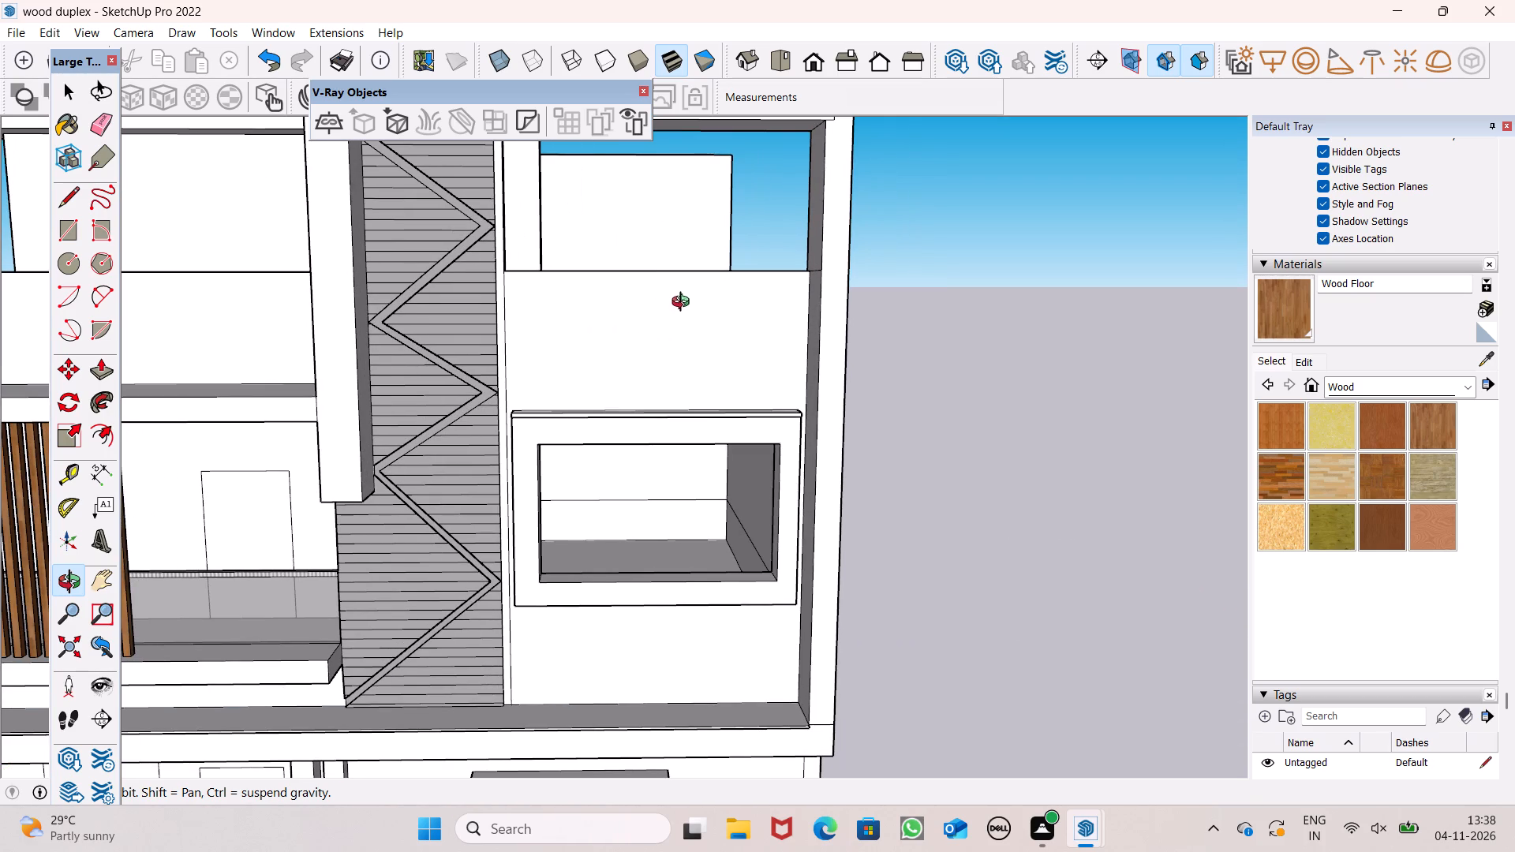
left_click_drag(702, 344, 728, 319, "shift")
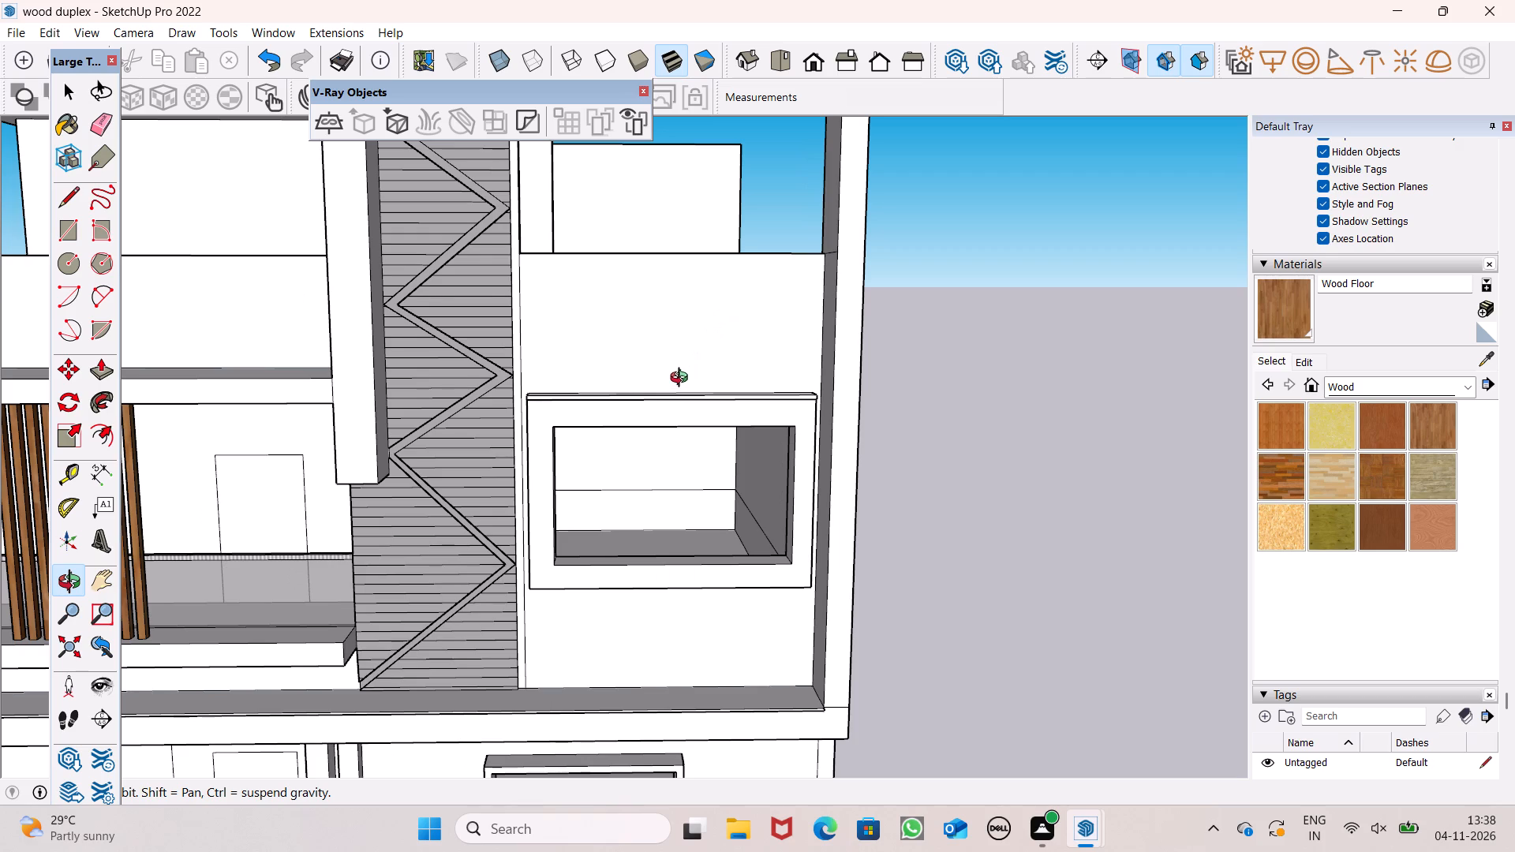
scroll(677, 379, "down", 2)
left_click_drag(677, 426, 697, 347)
scroll(676, 390, "up", 8)
scroll(693, 372, "down", 8)
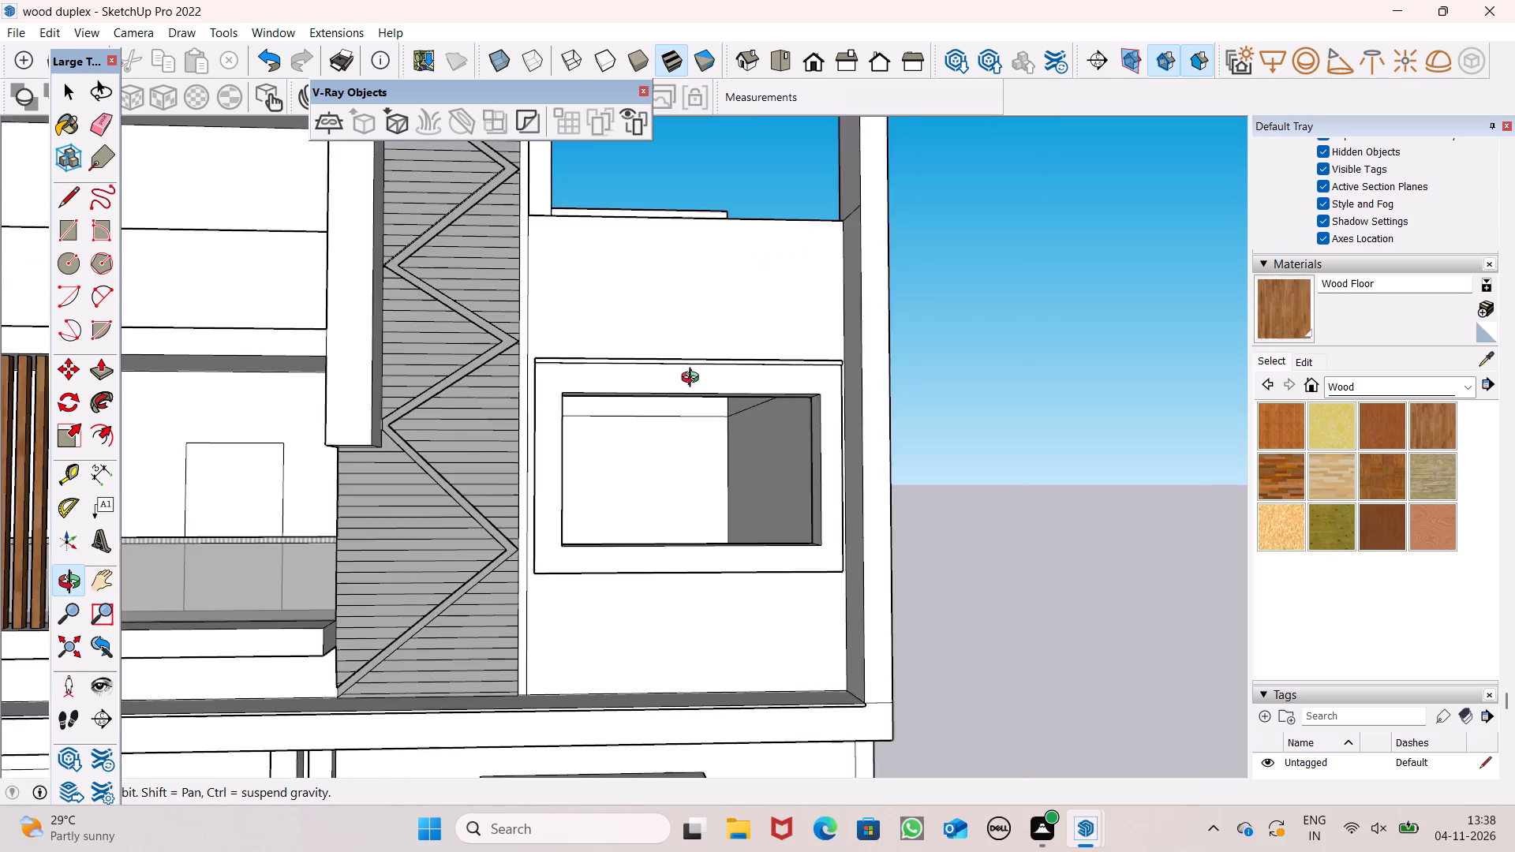
scroll(694, 379, "down", 4)
left_click_drag(705, 396, 812, 477)
scroll(708, 453, "up", 4)
scroll(698, 462, "down", 6)
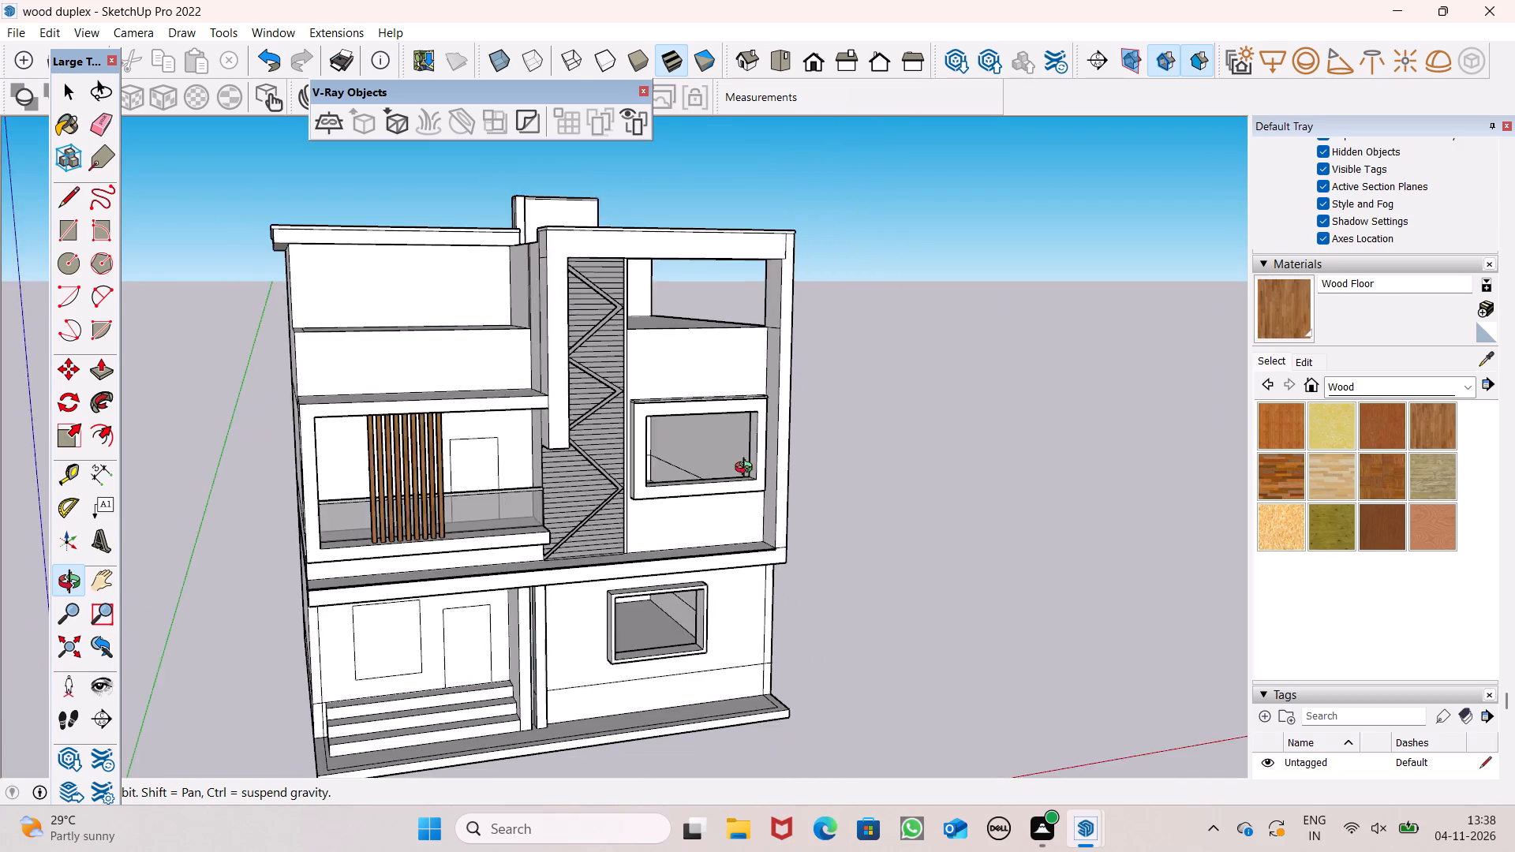
left_click_drag(734, 466, 630, 469)
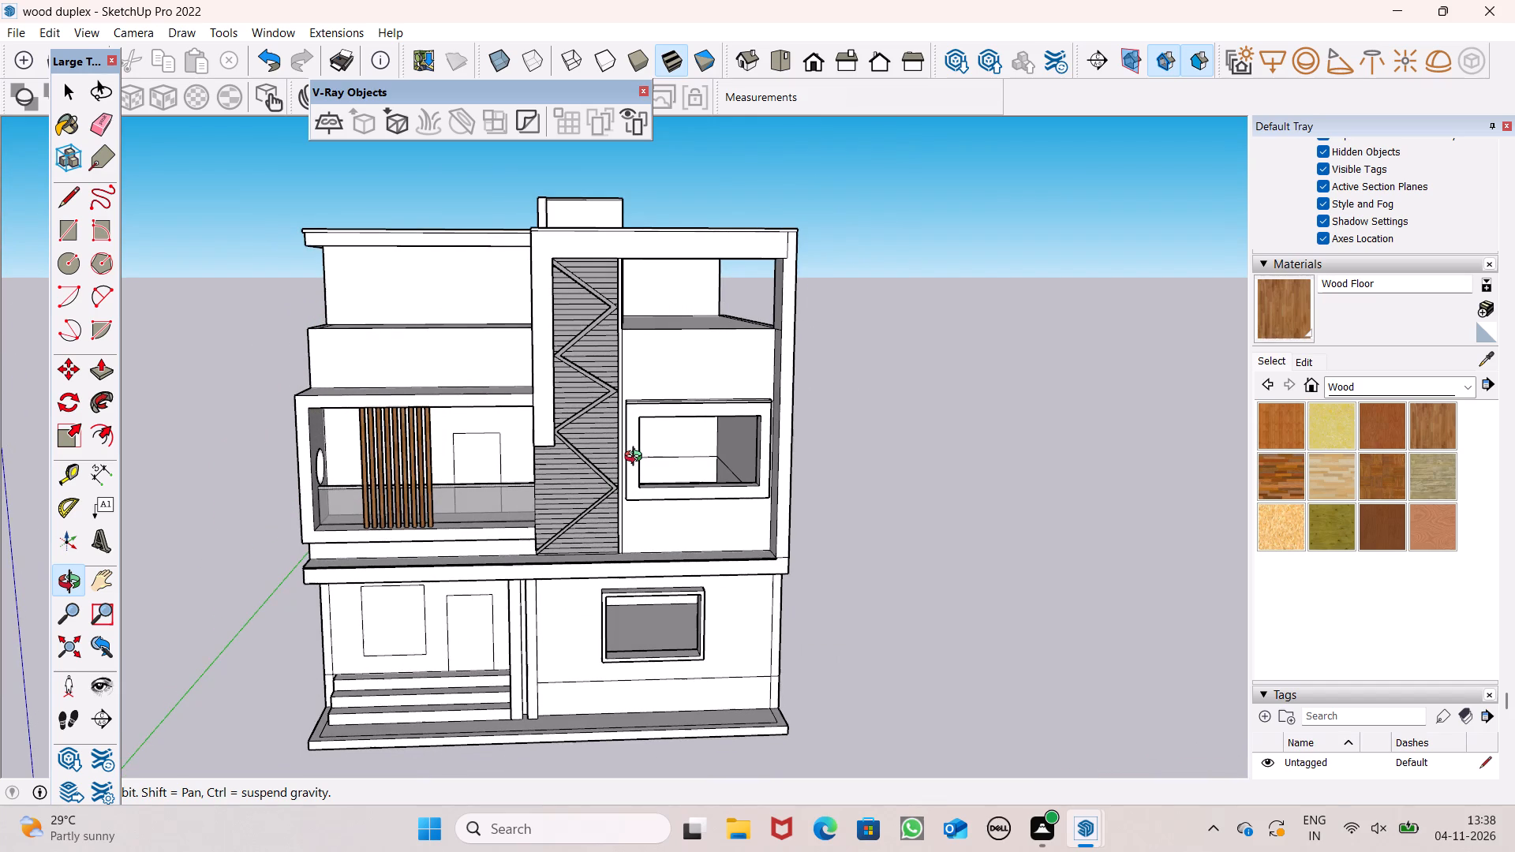
left_click_drag(637, 458, 726, 486)
scroll(706, 457, "up", 10)
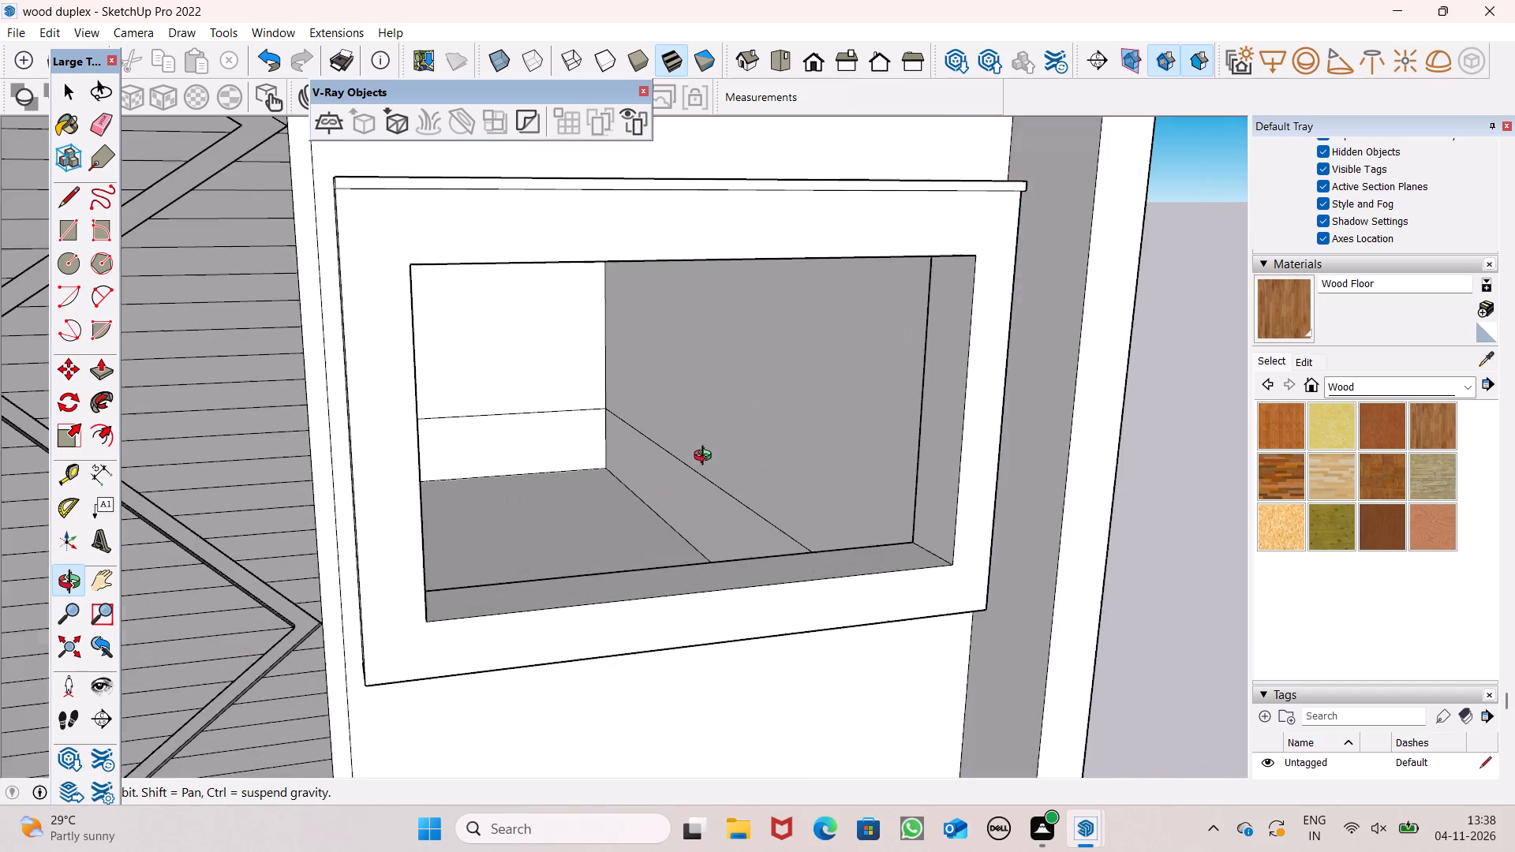
scroll(706, 458, "up", 1)
left_click_drag(706, 458, 765, 474, "shift")
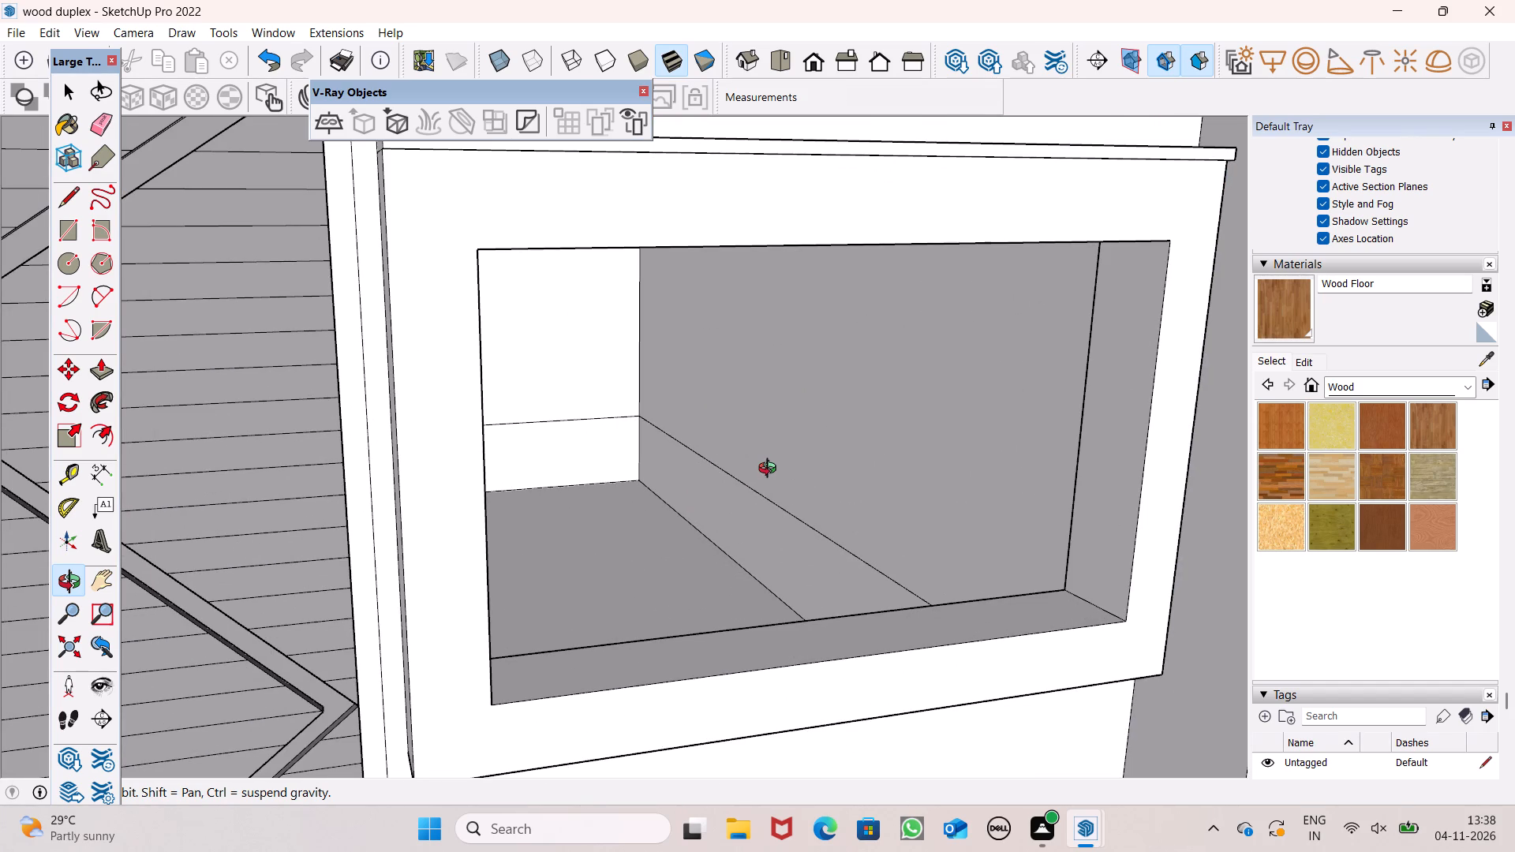
scroll(771, 470, "up", 2)
scroll(771, 471, "down", 4)
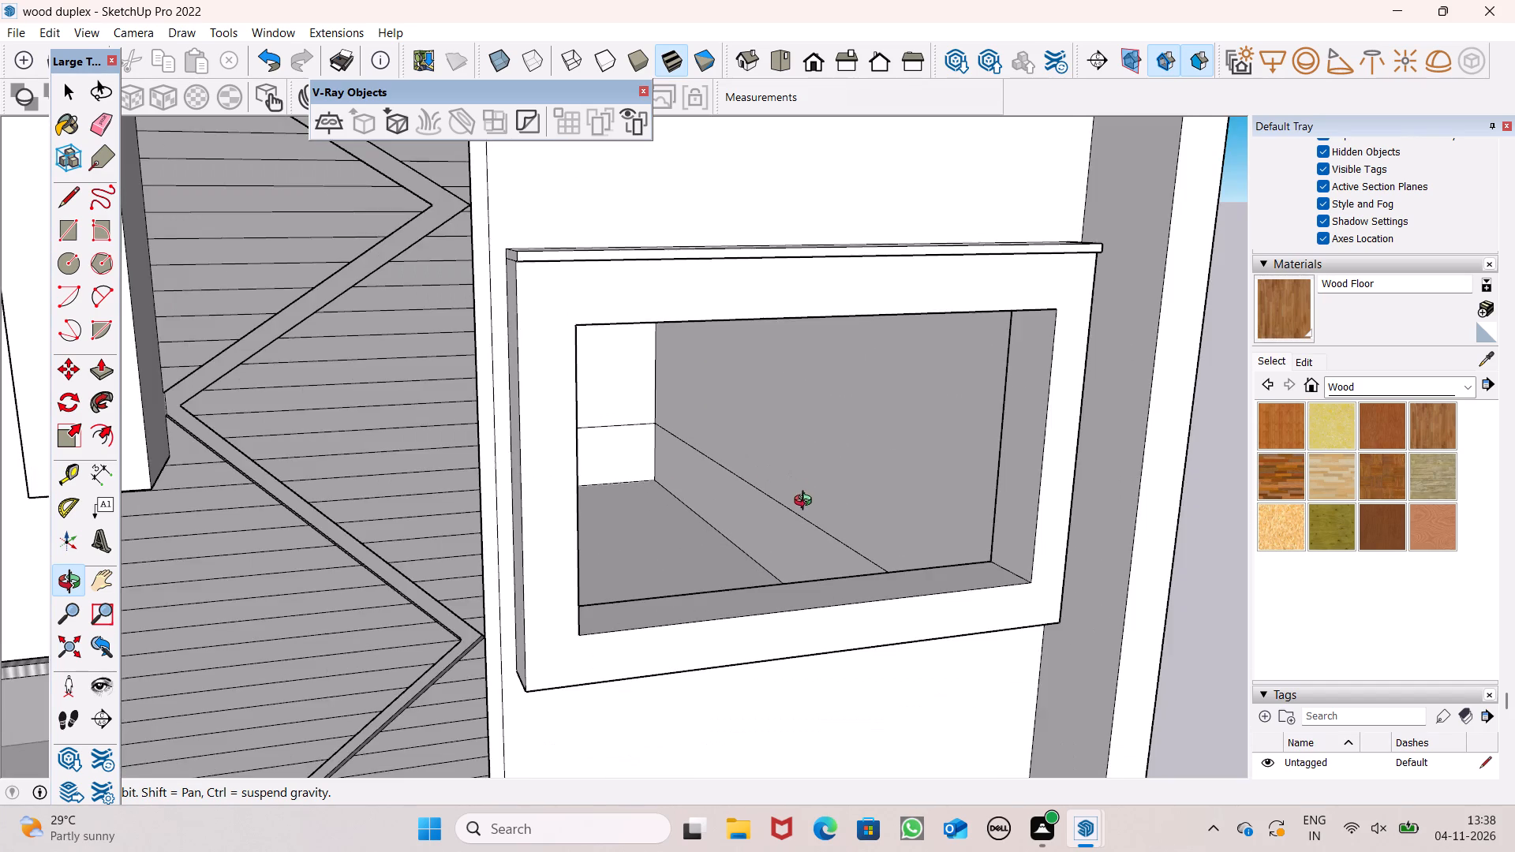
left_click_drag(808, 503, 724, 450)
left_click_drag(717, 454, 705, 476)
left_click_drag(713, 497, 661, 496)
left_click_drag(661, 495, 679, 500)
left_click_drag(679, 501, 660, 490, "shift")
left_click_drag(660, 490, 673, 498)
left_click_drag(673, 501, 660, 480)
left_click_drag(681, 495, 747, 511)
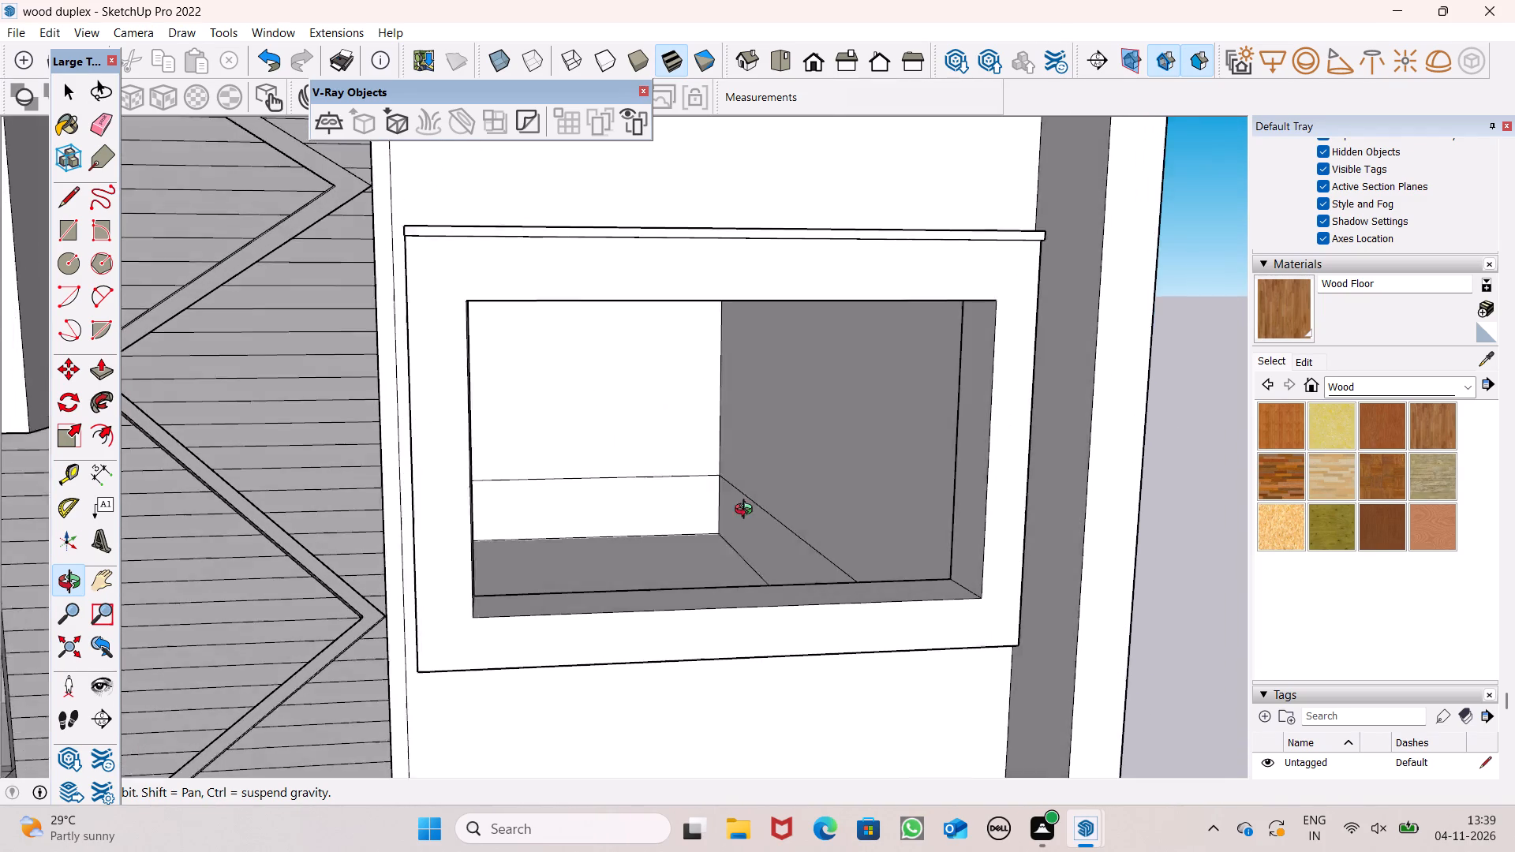
left_click_drag(747, 511, 755, 514)
left_click_drag(731, 514, 715, 505)
left_click_drag(713, 505, 696, 536)
Draw a line about 10' 2" long along the upper window's sill, midway through the depth of the opening.
key("l")
scroll(879, 583, "up", 8)
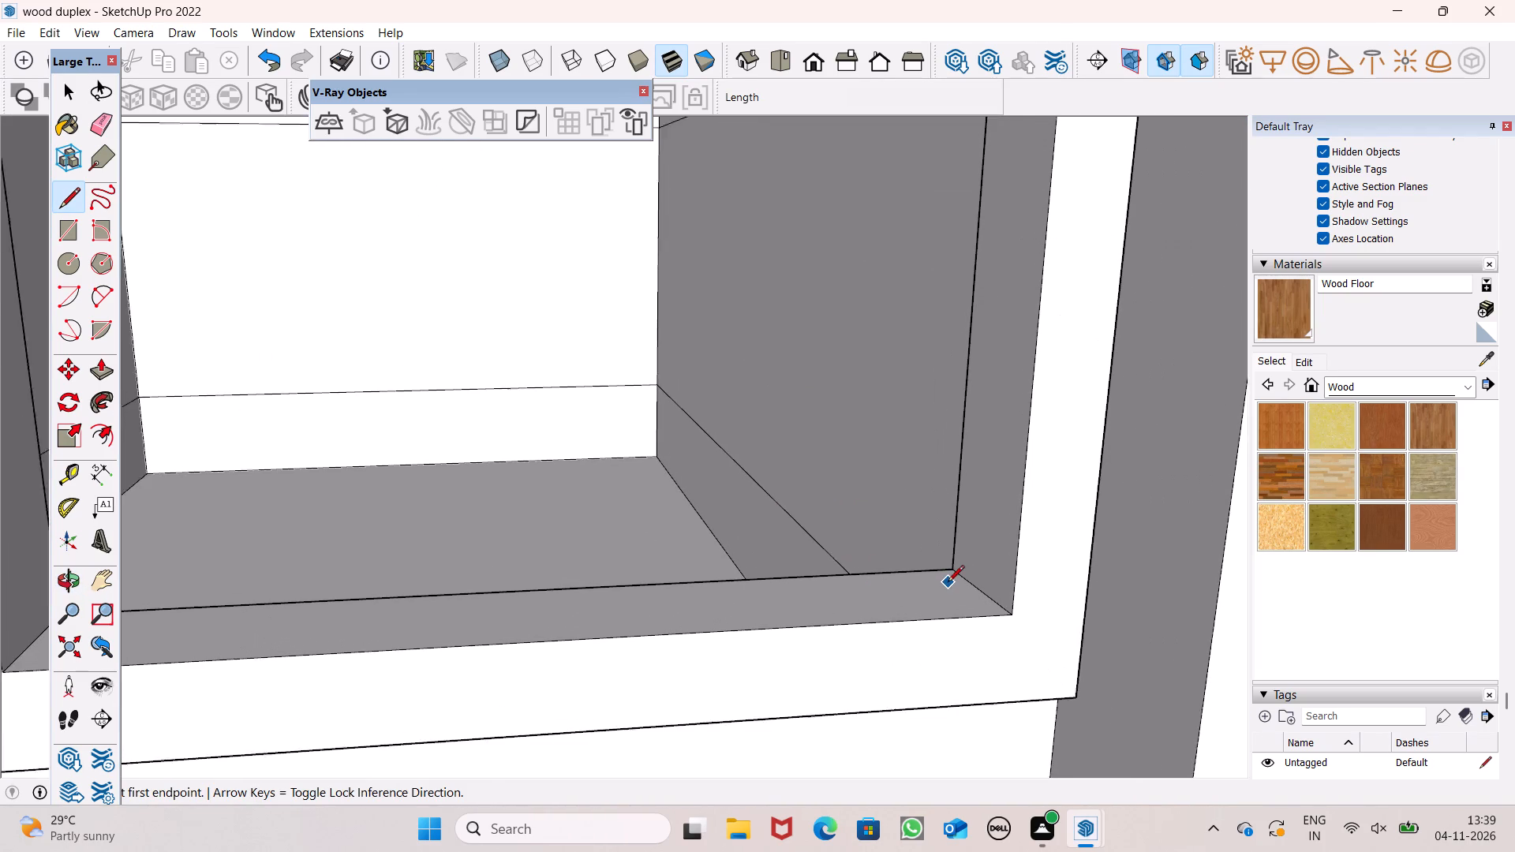
left_click(982, 593)
scroll(974, 585, "down", 5)
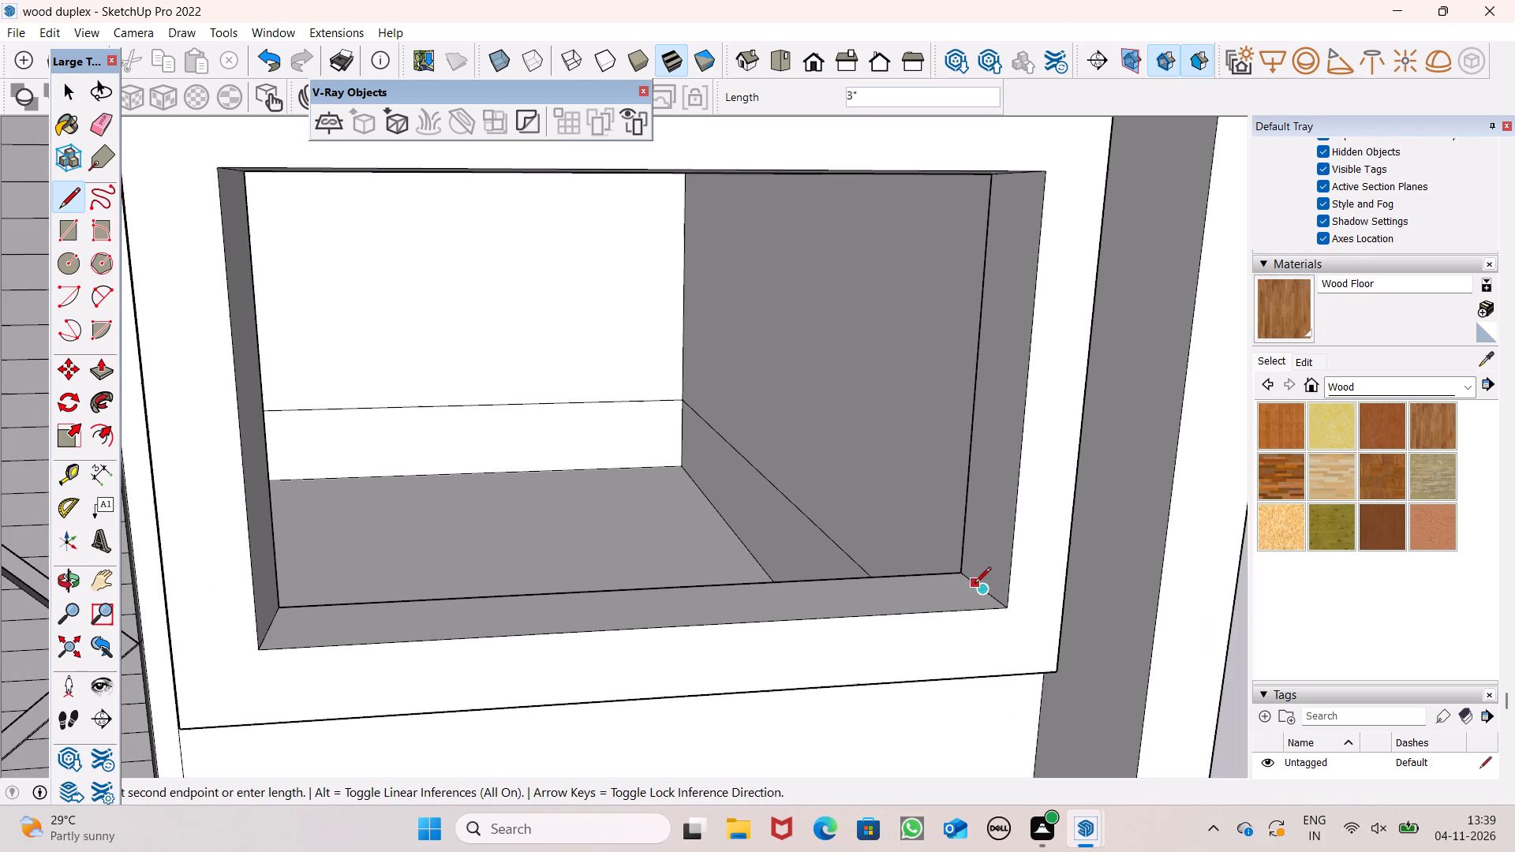
left_click(272, 625)
Draw a vertical line 5' 11 5/8" up the middle of the upper window's inner side nearest the striped wall.
left_click(269, 631)
scroll(269, 631, "down", 1)
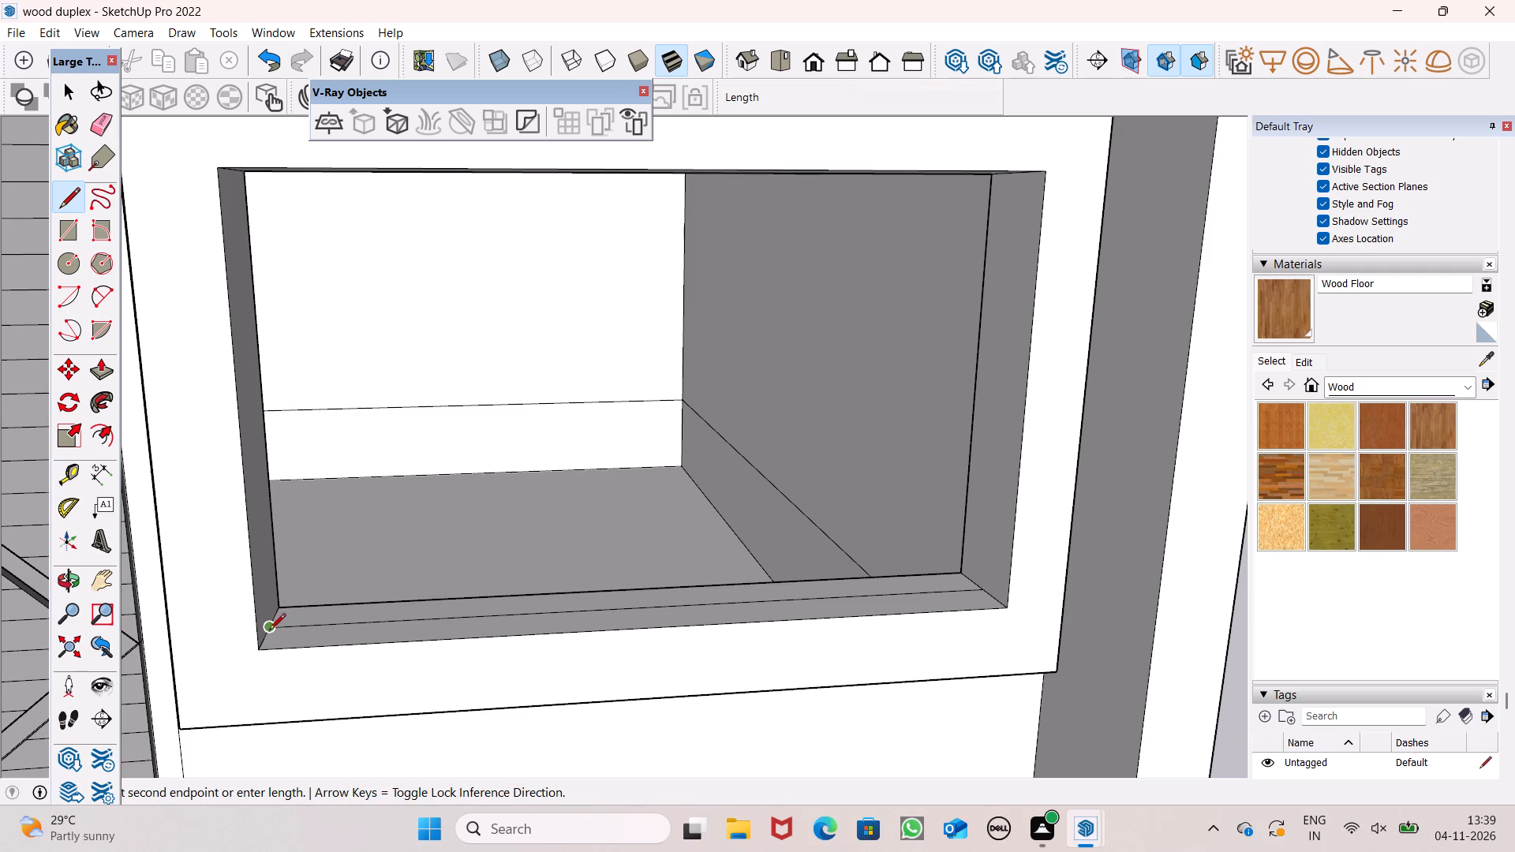
scroll(269, 631, "down", 3)
scroll(256, 352, "up", 6)
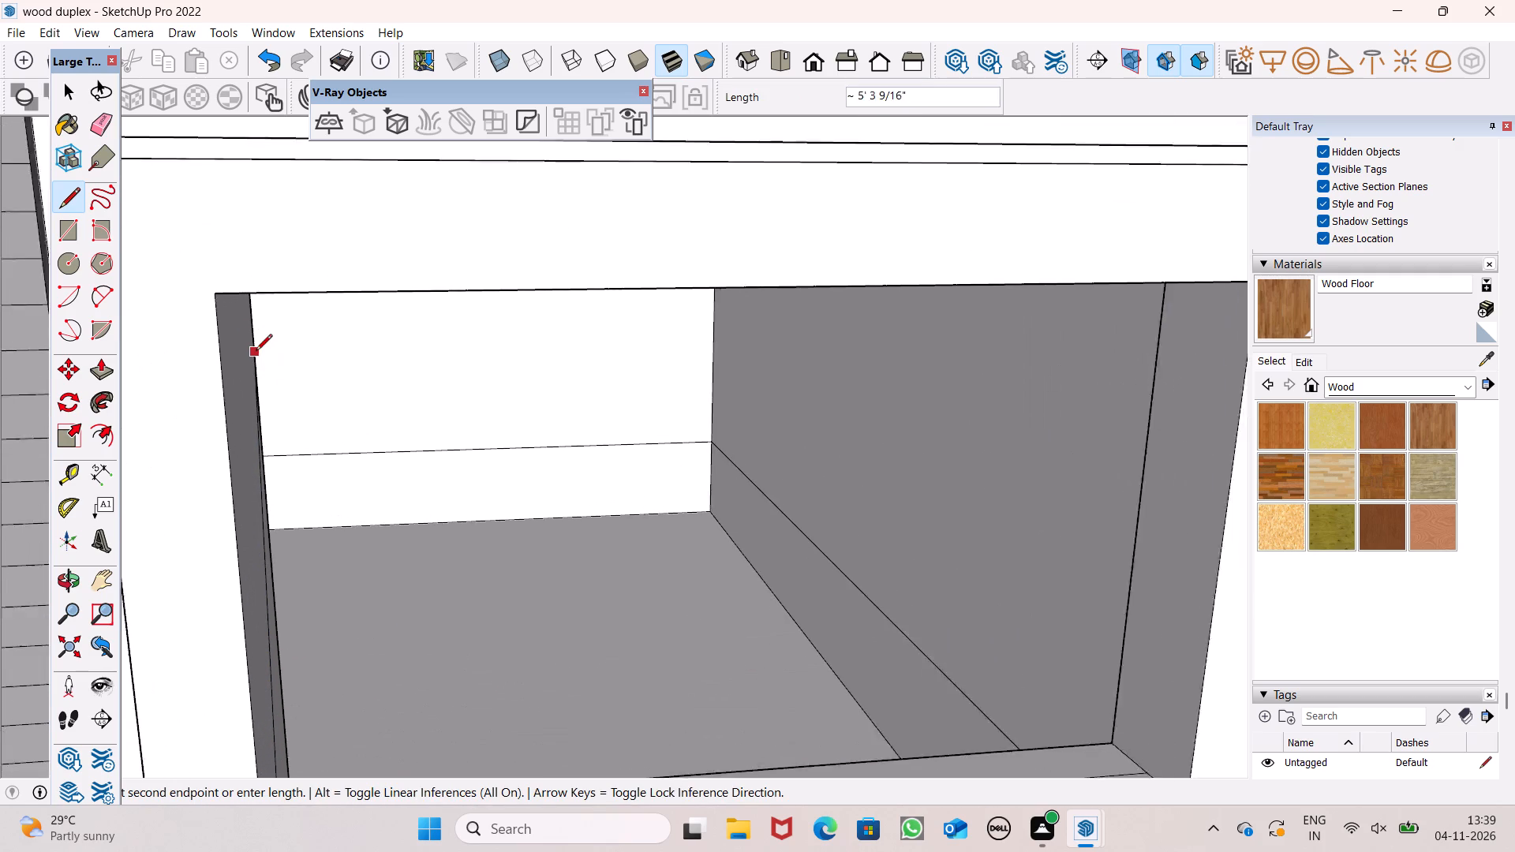
scroll(256, 352, "up", 5)
scroll(288, 415, "down", 3)
scroll(332, 485, "down", 3)
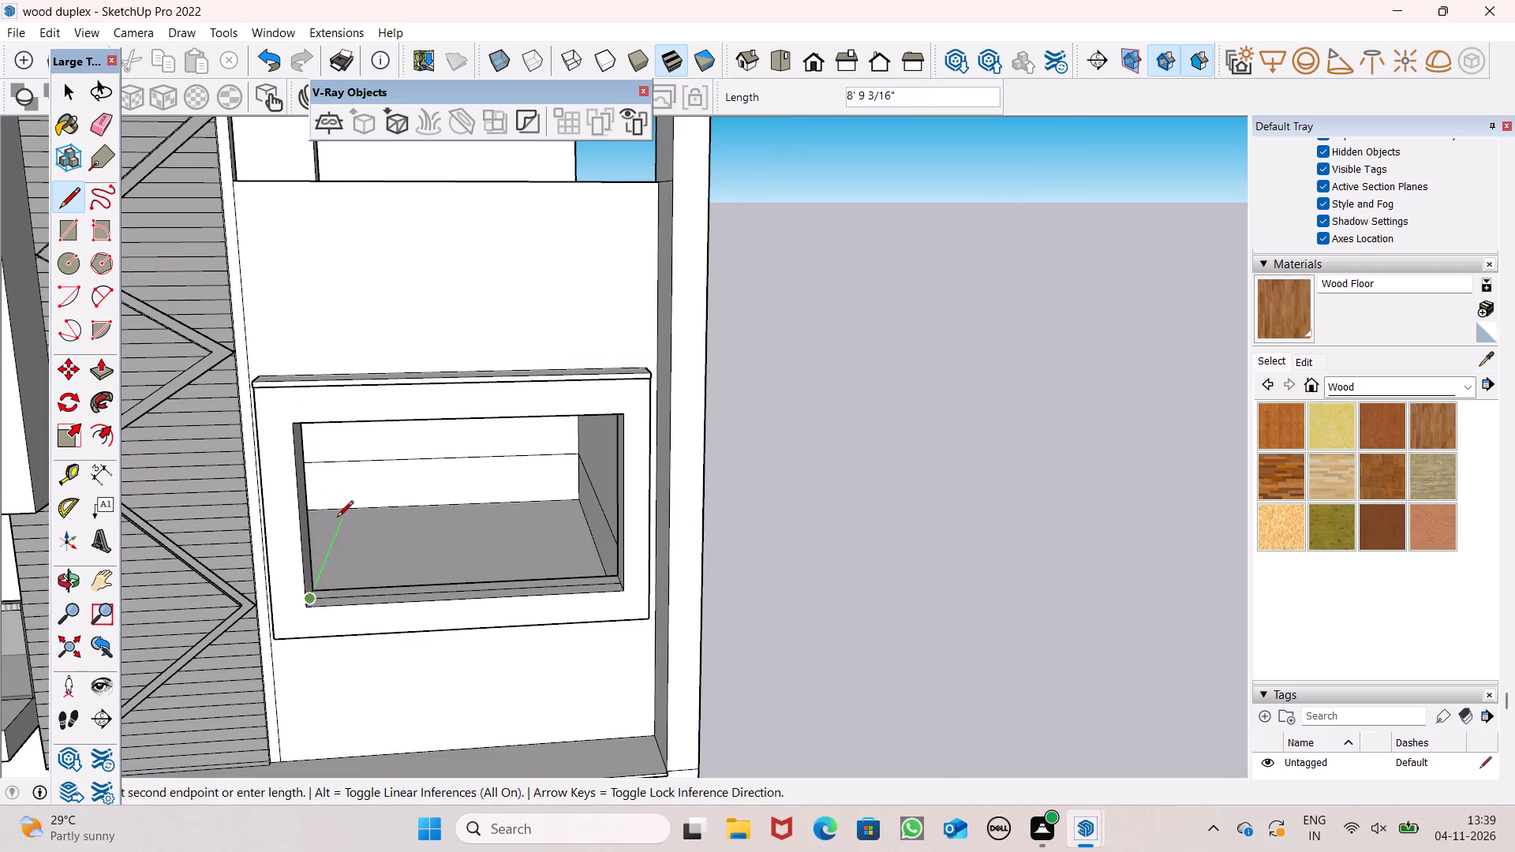
middle_click_drag(334, 516, 297, 389)
scroll(297, 389, "up", 3)
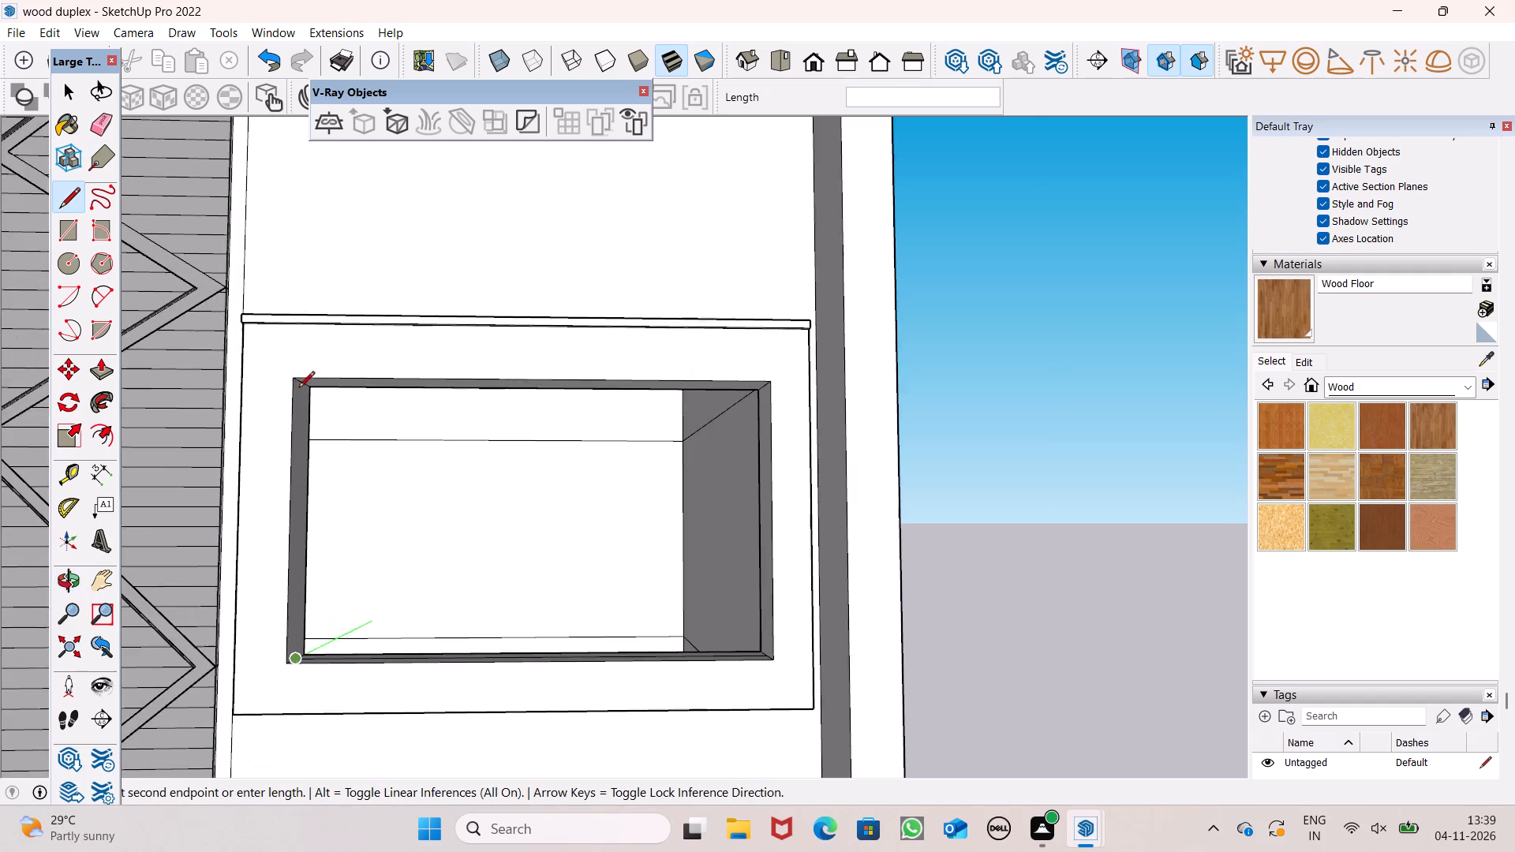
scroll(298, 389, "up", 3)
scroll(299, 390, "down", 1)
scroll(300, 390, "up", 13)
left_click(312, 366)
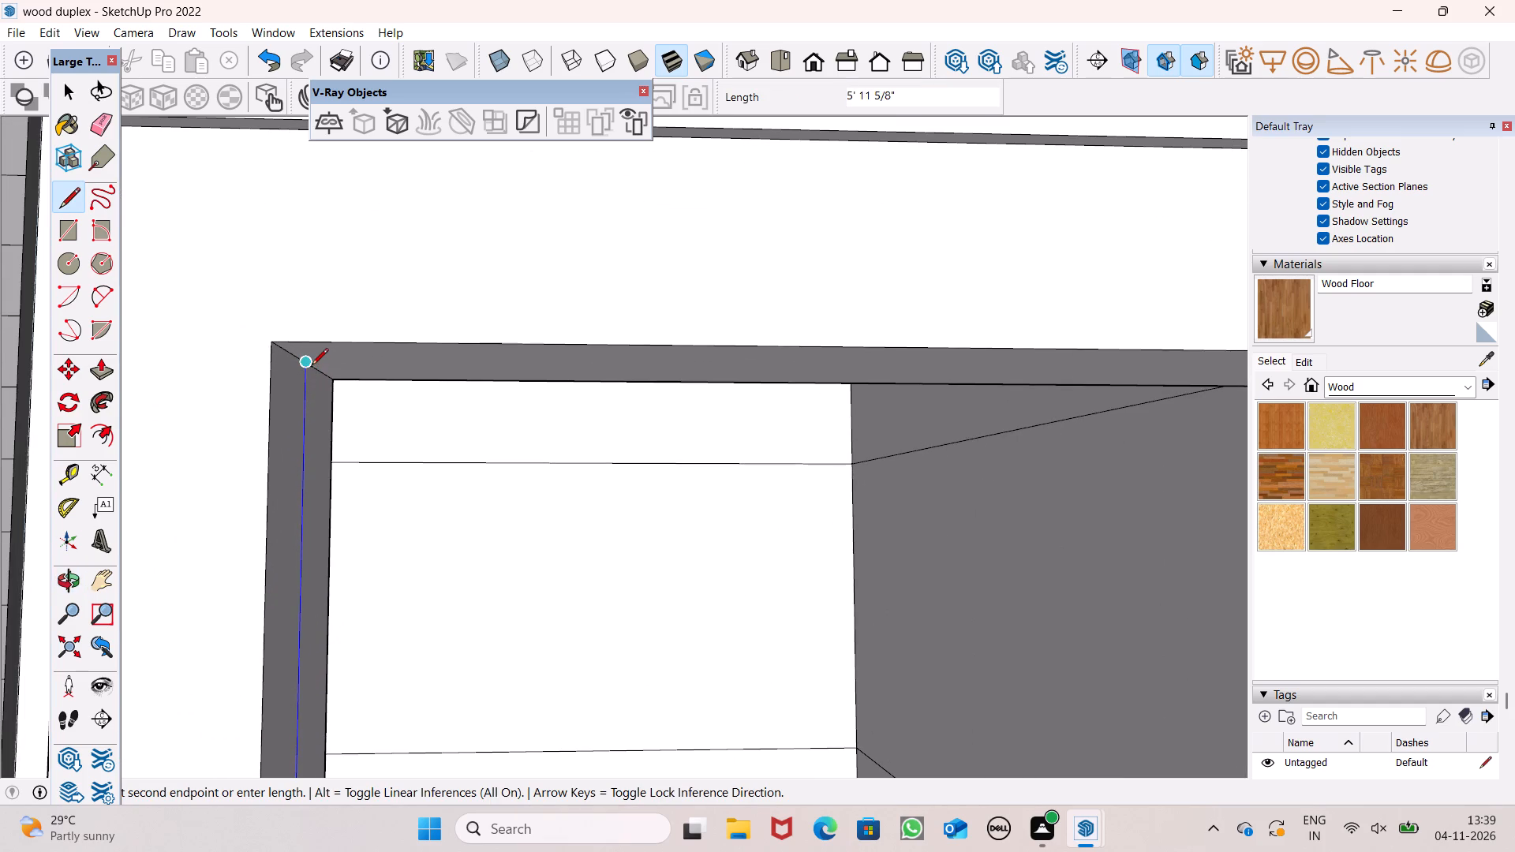
Draw a 10' 2 1/4" line across the middle of the upper window opening's head, from corner midpoint to corner midpoint.
scroll(312, 366, "down", 3)
left_click(308, 364)
scroll(309, 365, "down", 4)
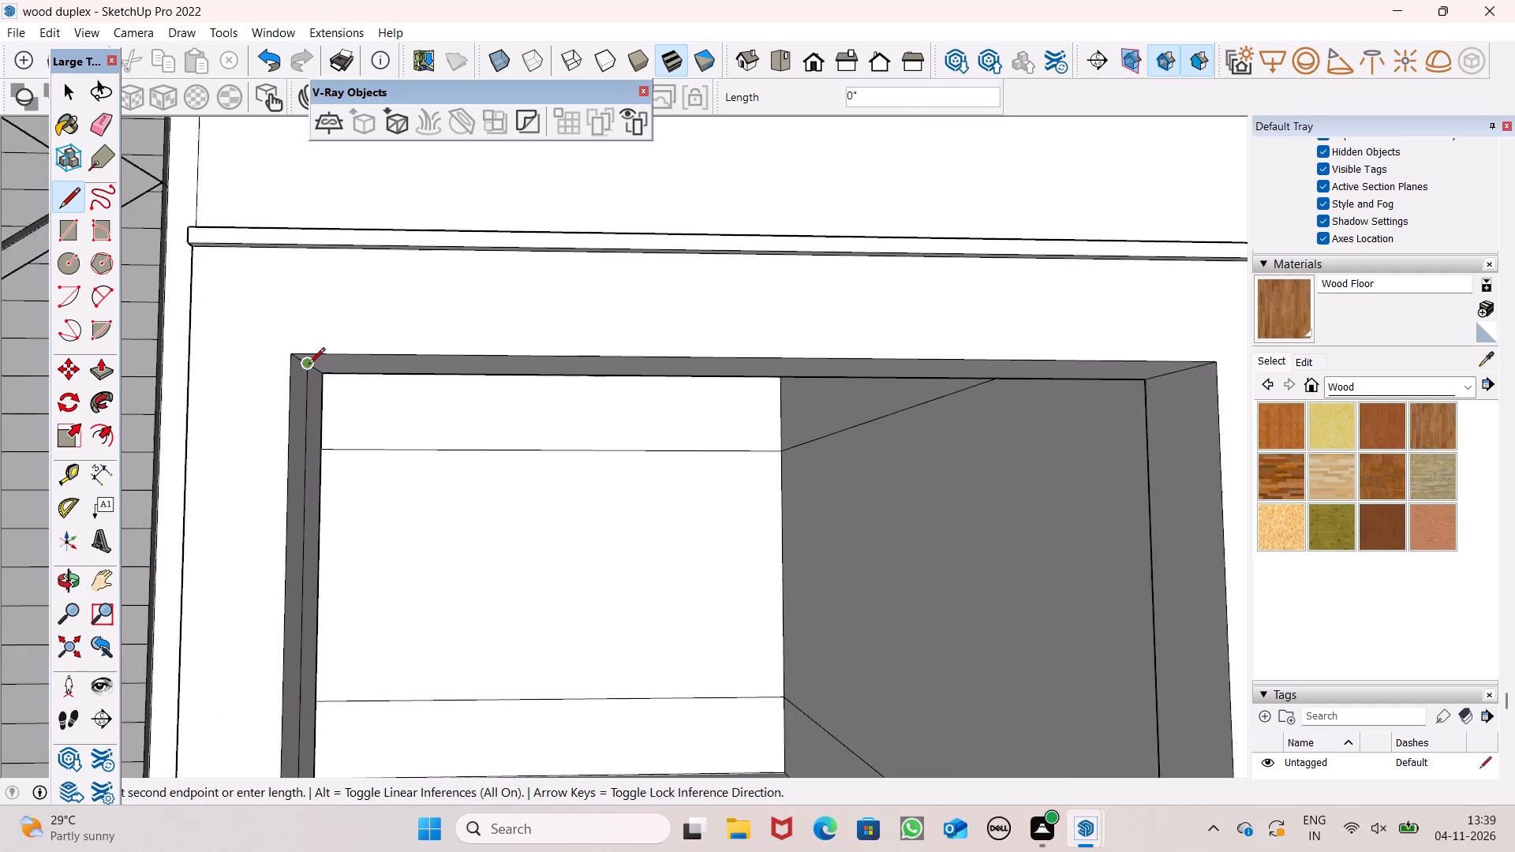
scroll(309, 365, "down", 3)
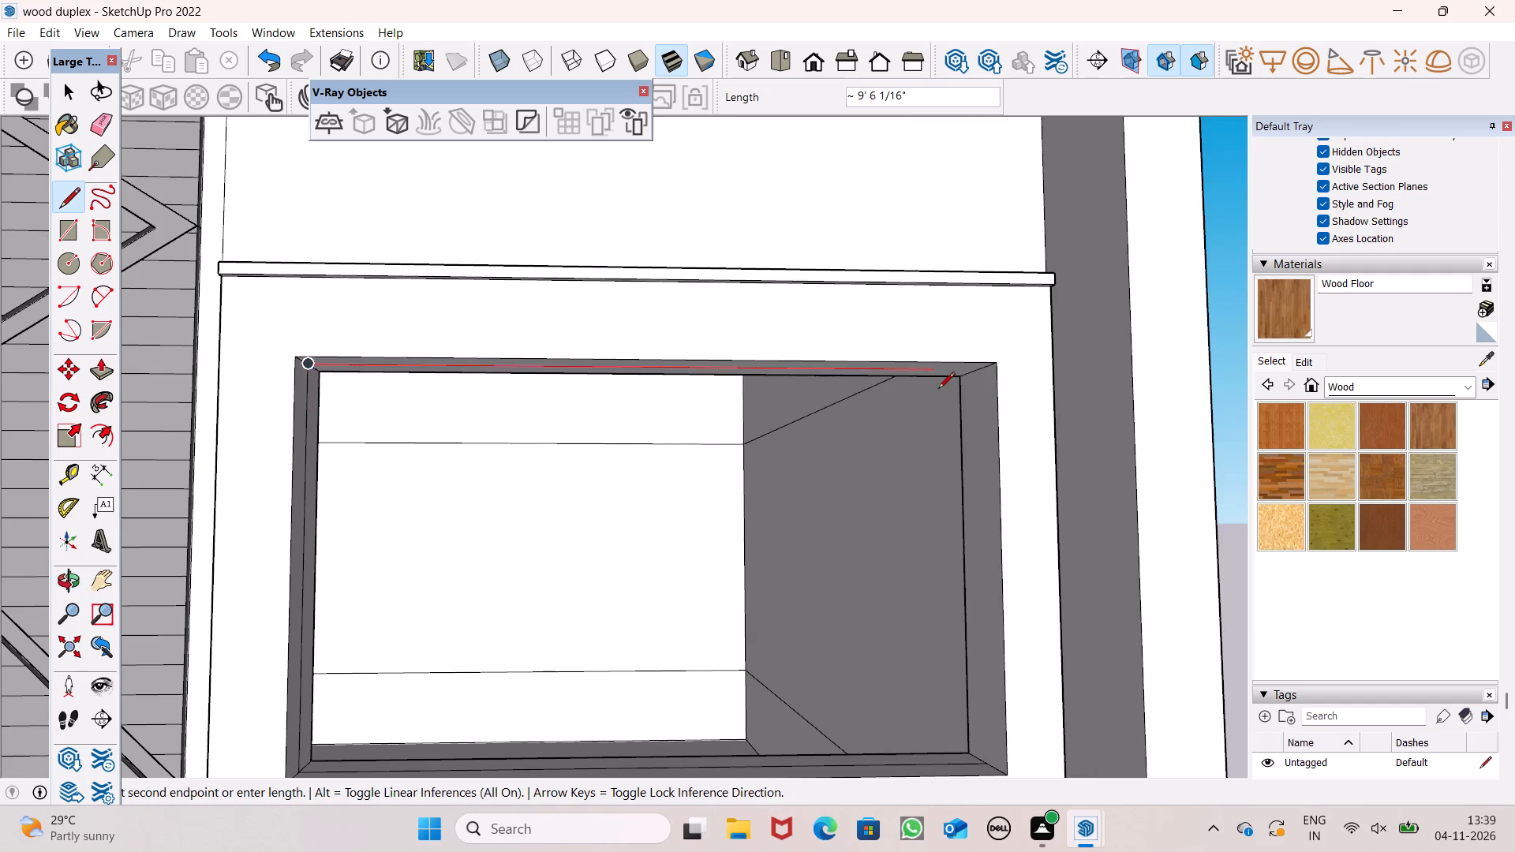
scroll(938, 390, "up", 5)
scroll(1011, 368, "up", 5)
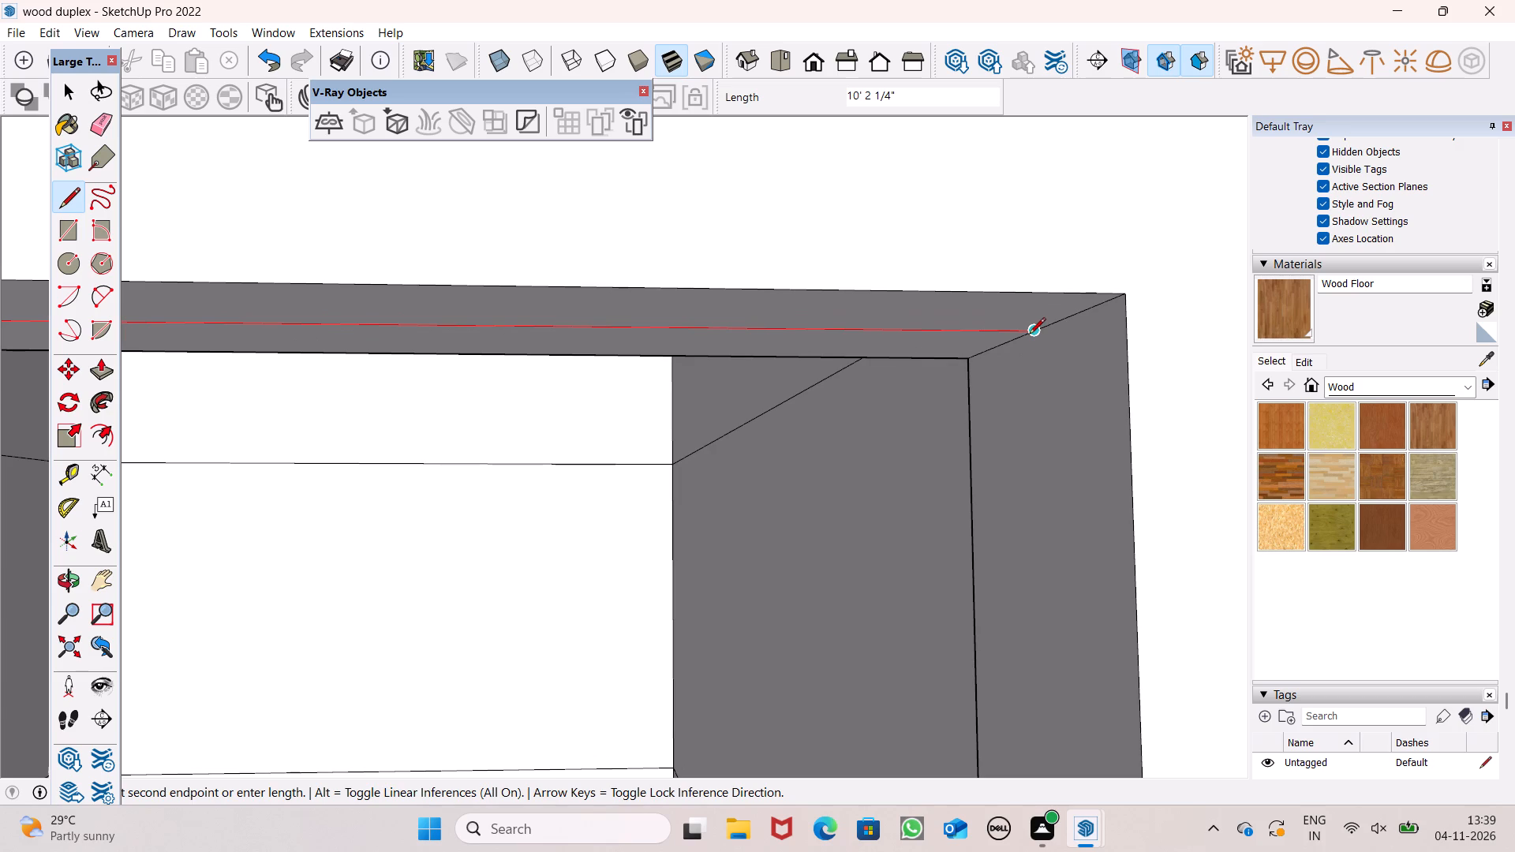
left_click(1029, 333)
Draw a 5' 11 5/8" vertical line down the window's remaining inner side to close the outline into a face.
left_click(1030, 331)
scroll(1027, 331, "down", 16)
scroll(1029, 332, "up", 1)
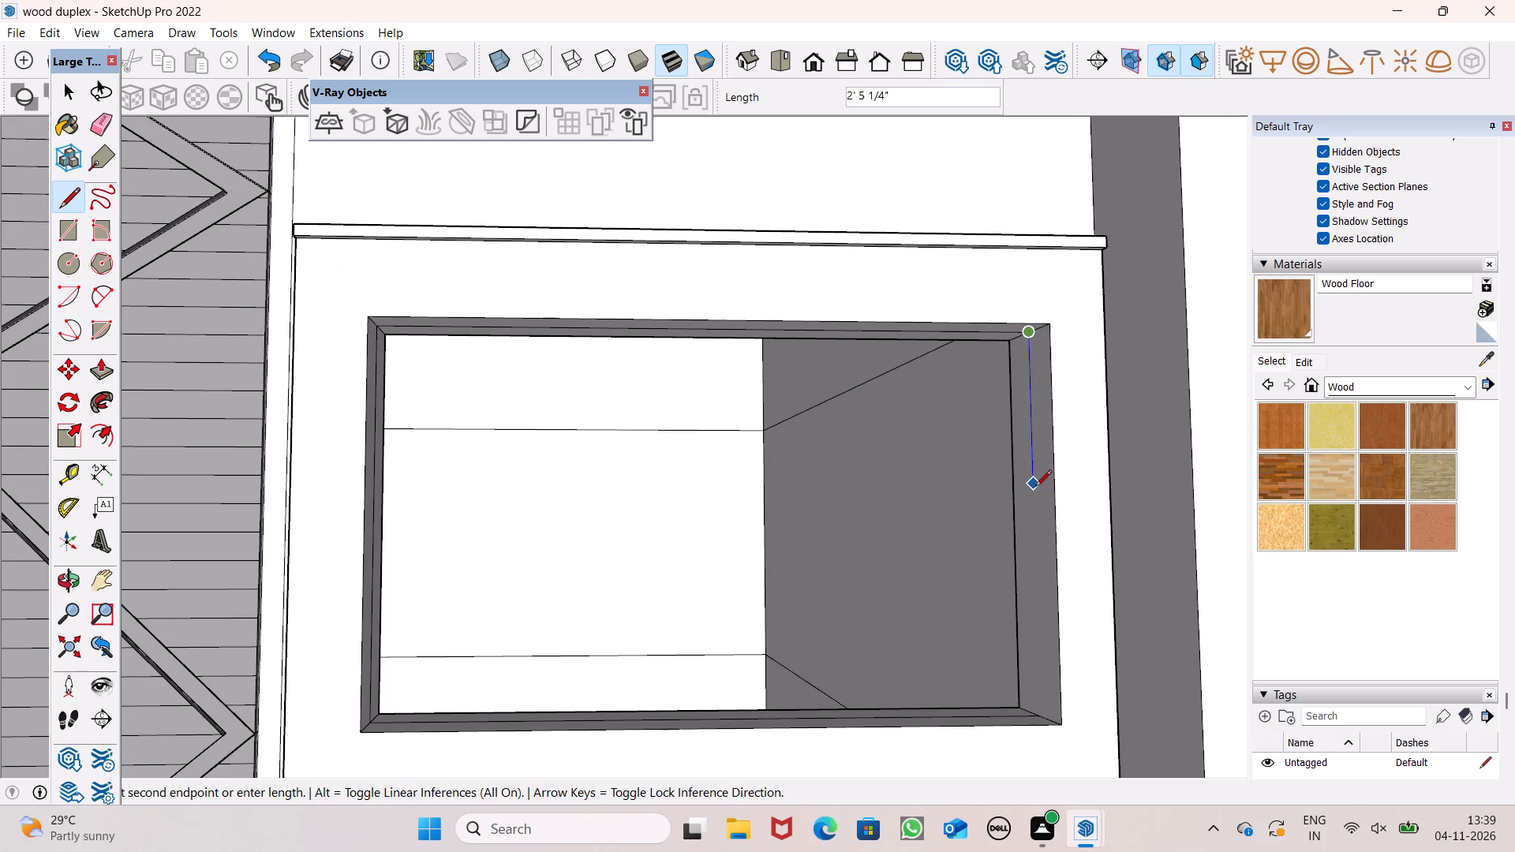
scroll(1029, 715, "up", 5)
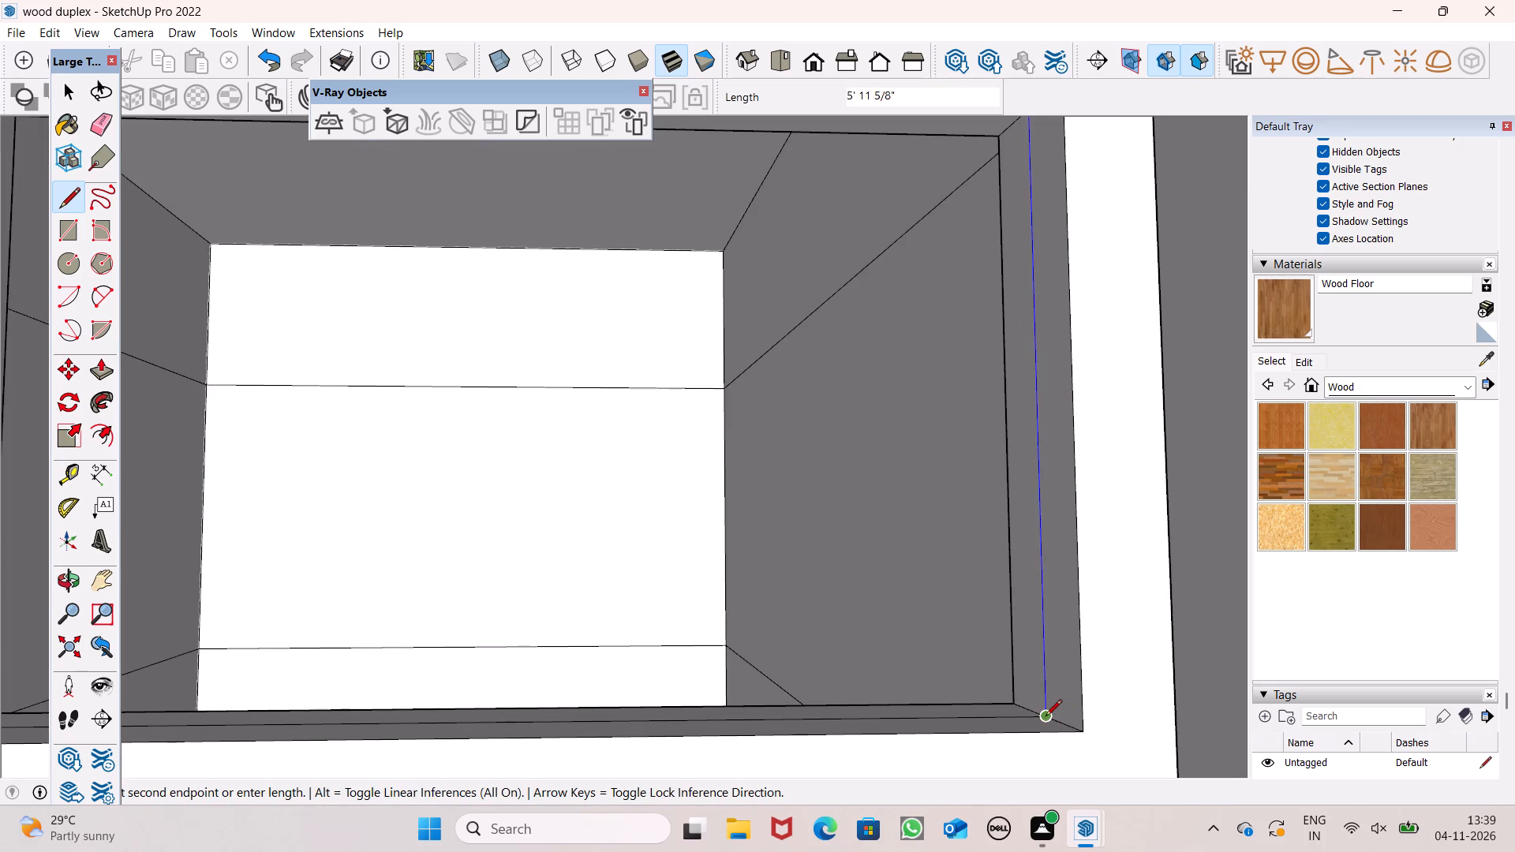
left_click(1045, 717)
key("space")
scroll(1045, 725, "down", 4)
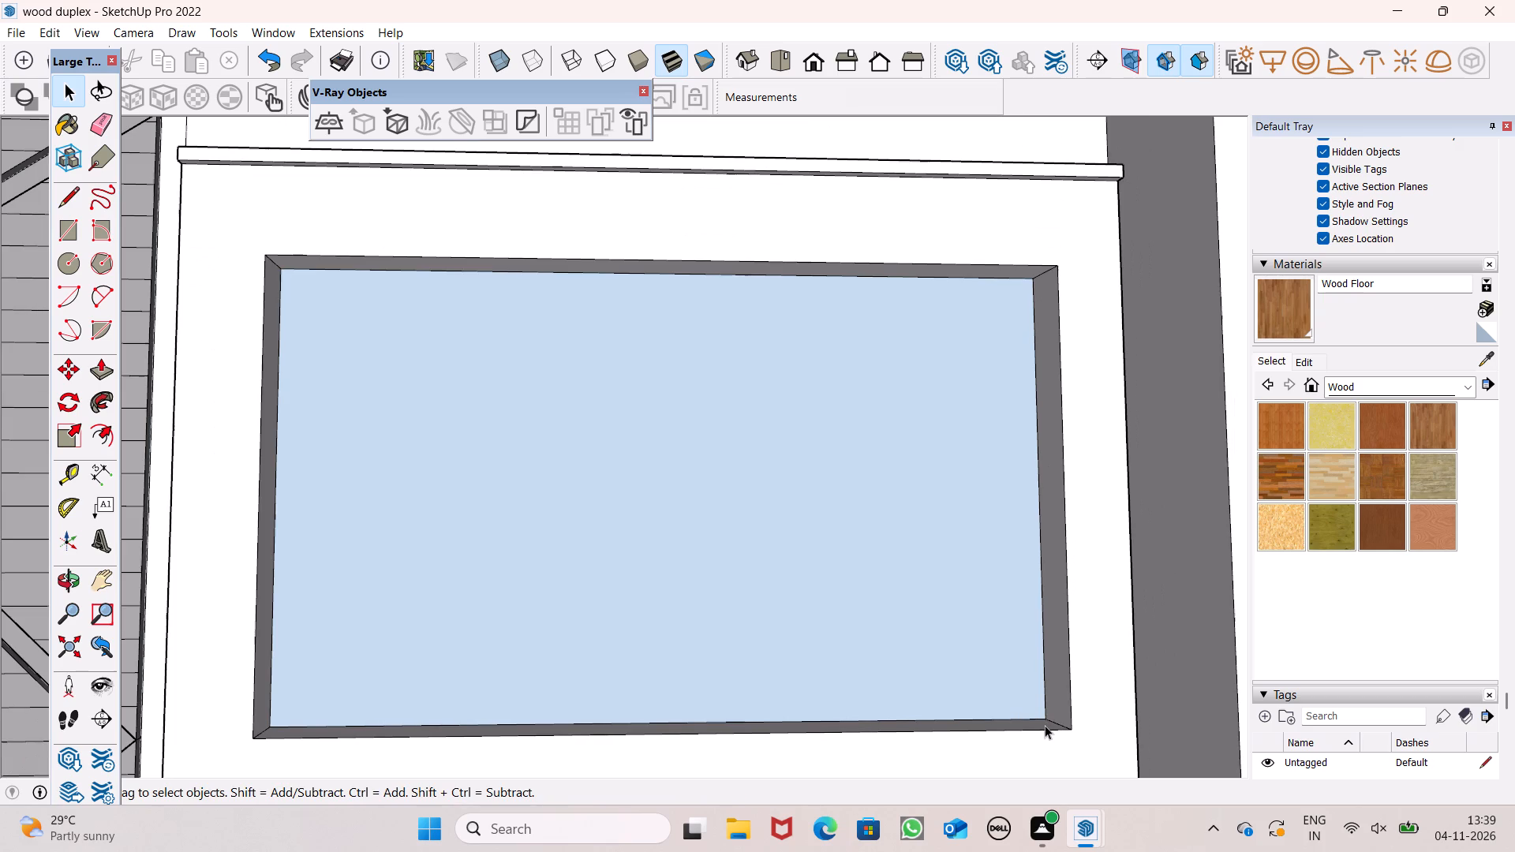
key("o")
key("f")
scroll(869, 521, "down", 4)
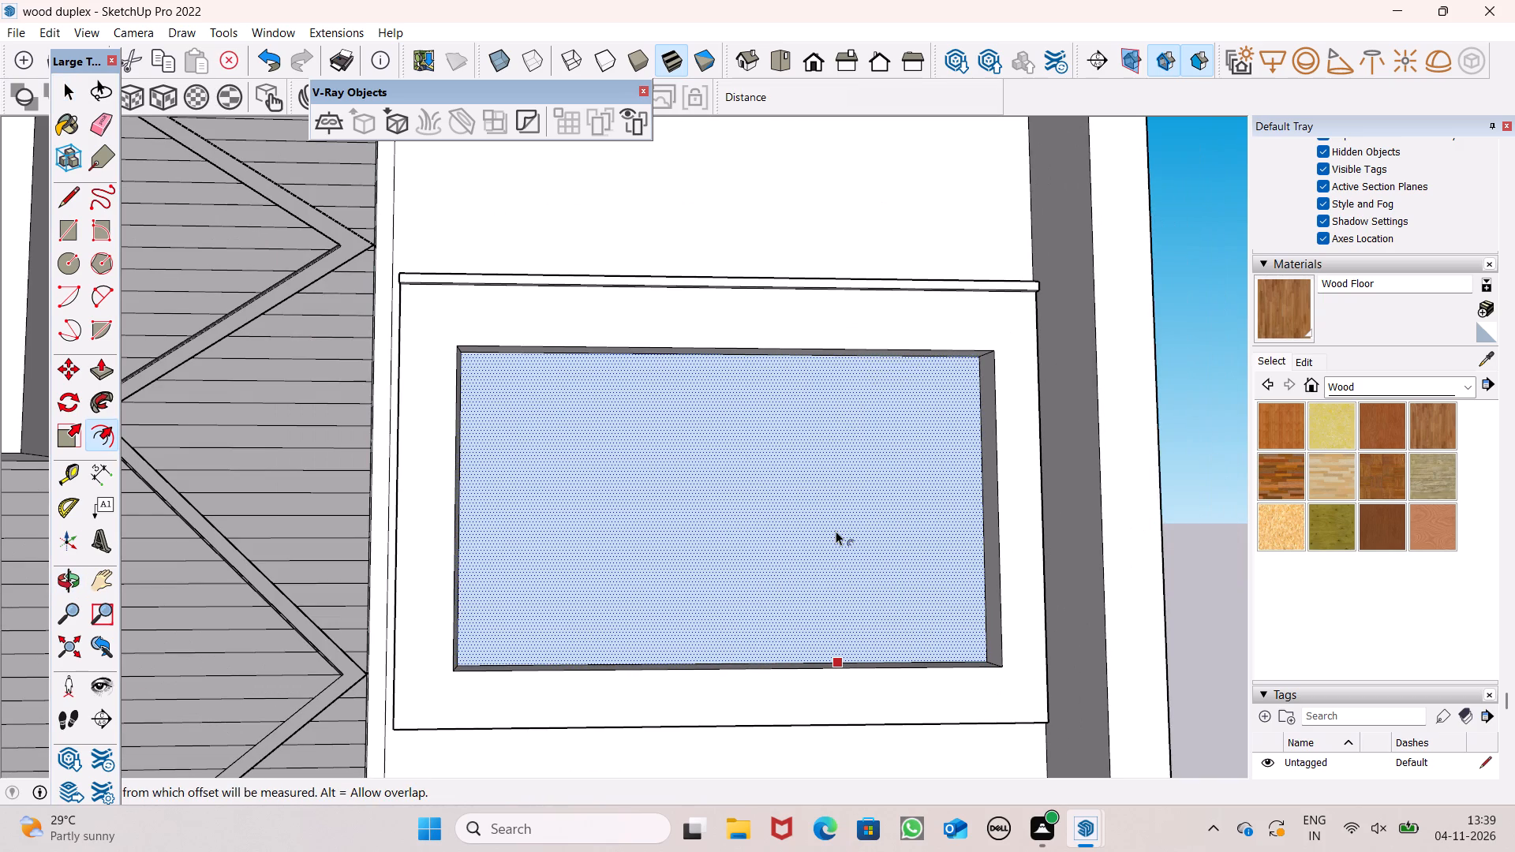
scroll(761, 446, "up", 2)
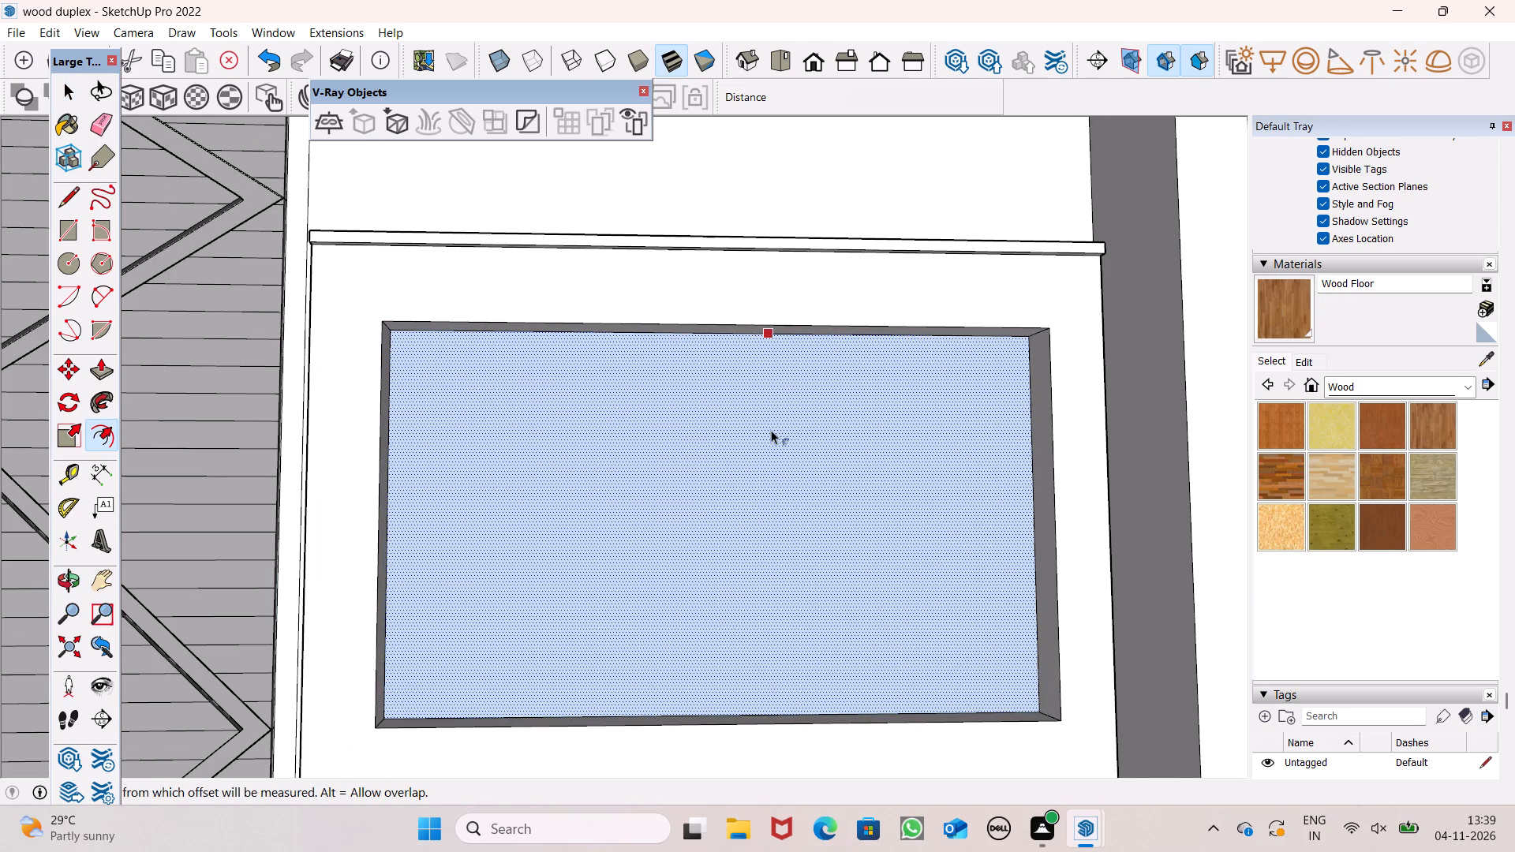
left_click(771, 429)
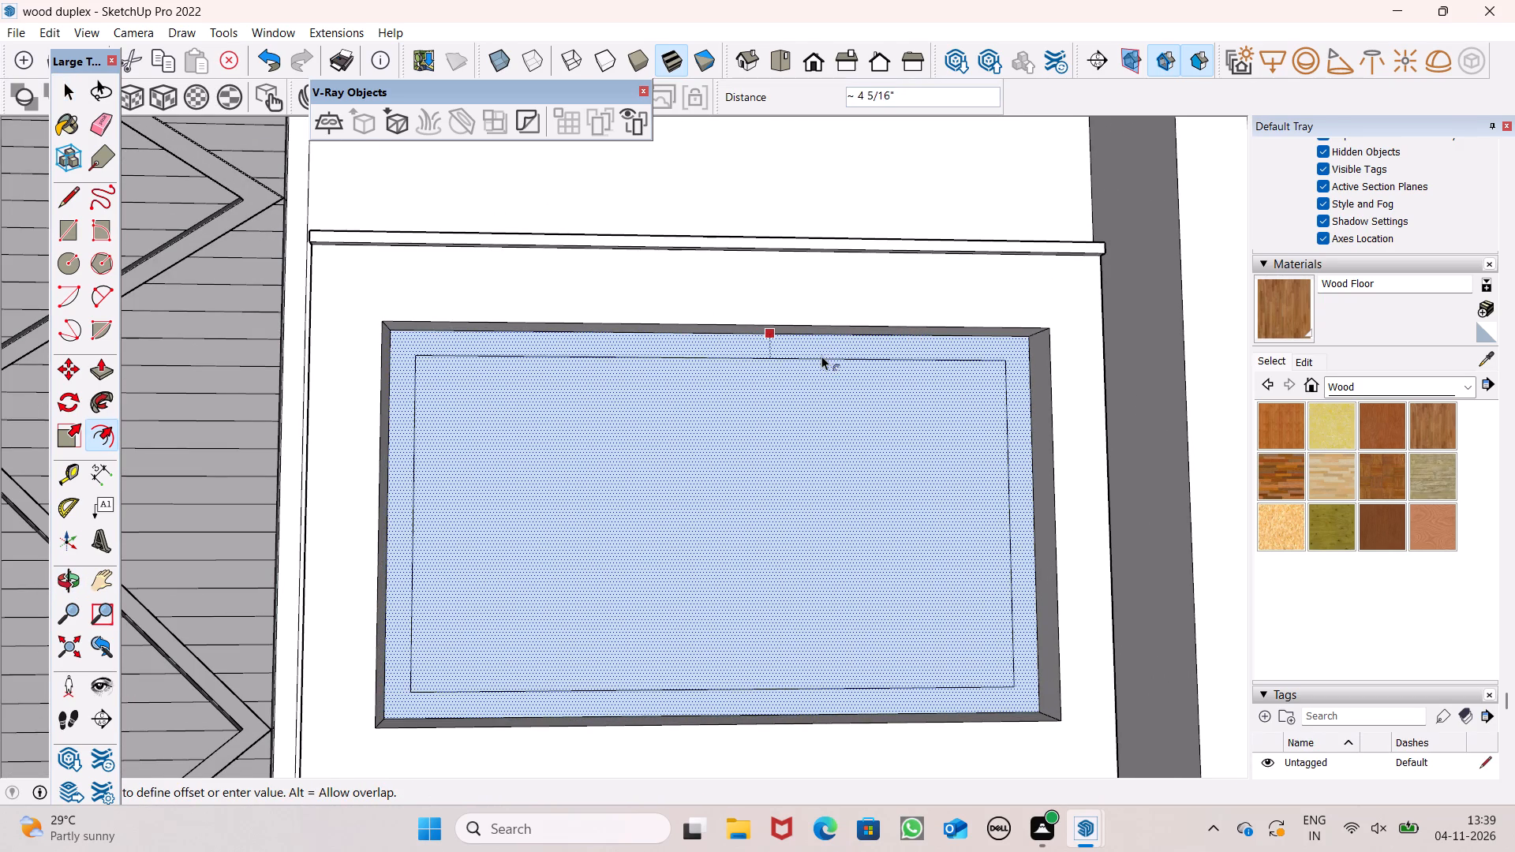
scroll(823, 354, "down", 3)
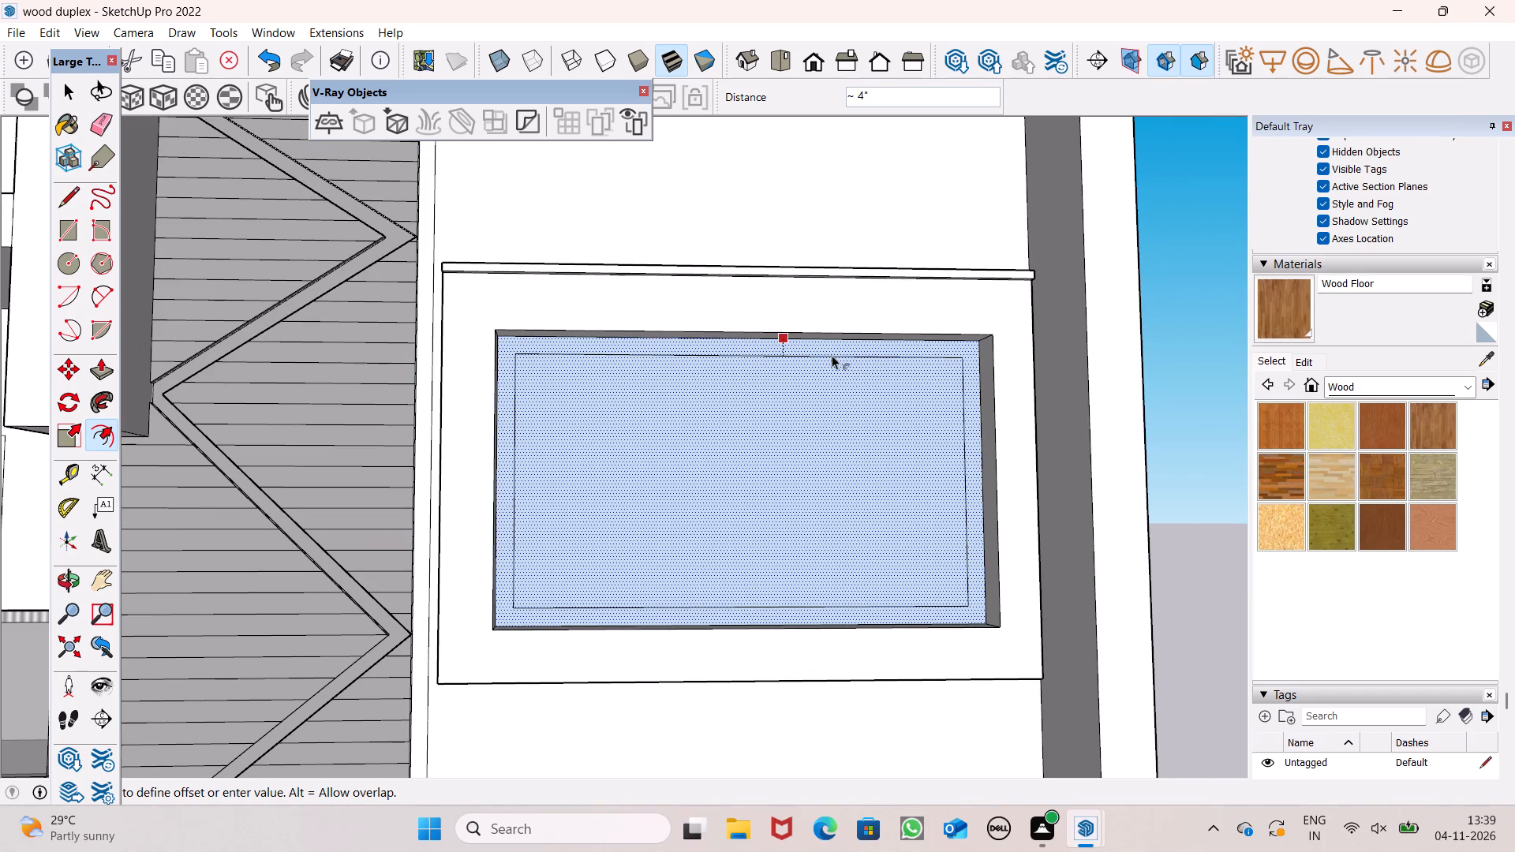
Undo the last line that closes the upper window's outline into a face.
key("ctrl+z")
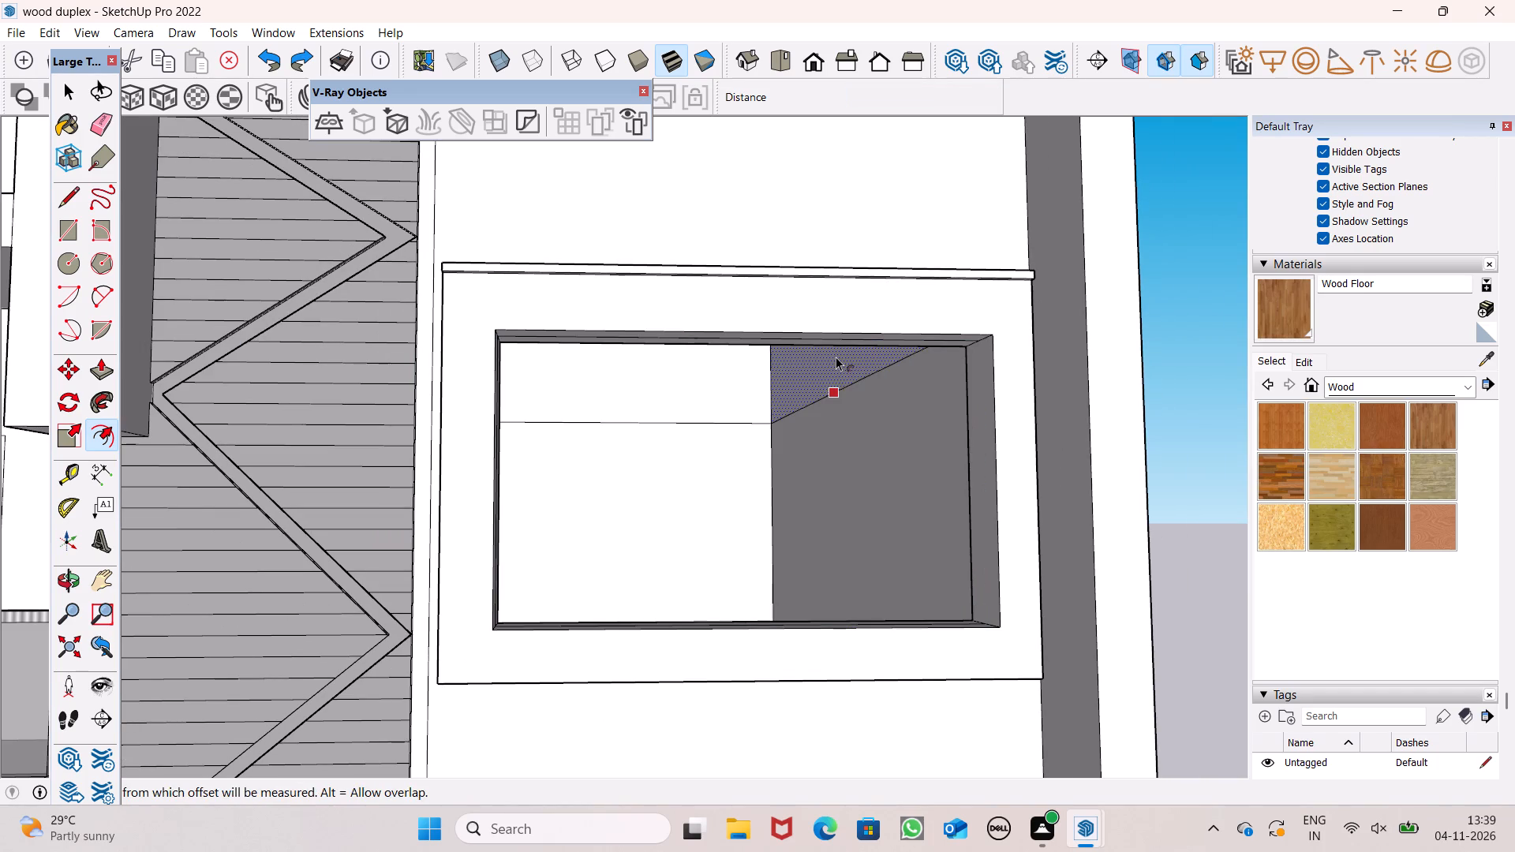
Examine the upper framed window opening, its sill and its inner sides from several angles.
key("space")
type("o")
left_click_drag(848, 367, 841, 384)
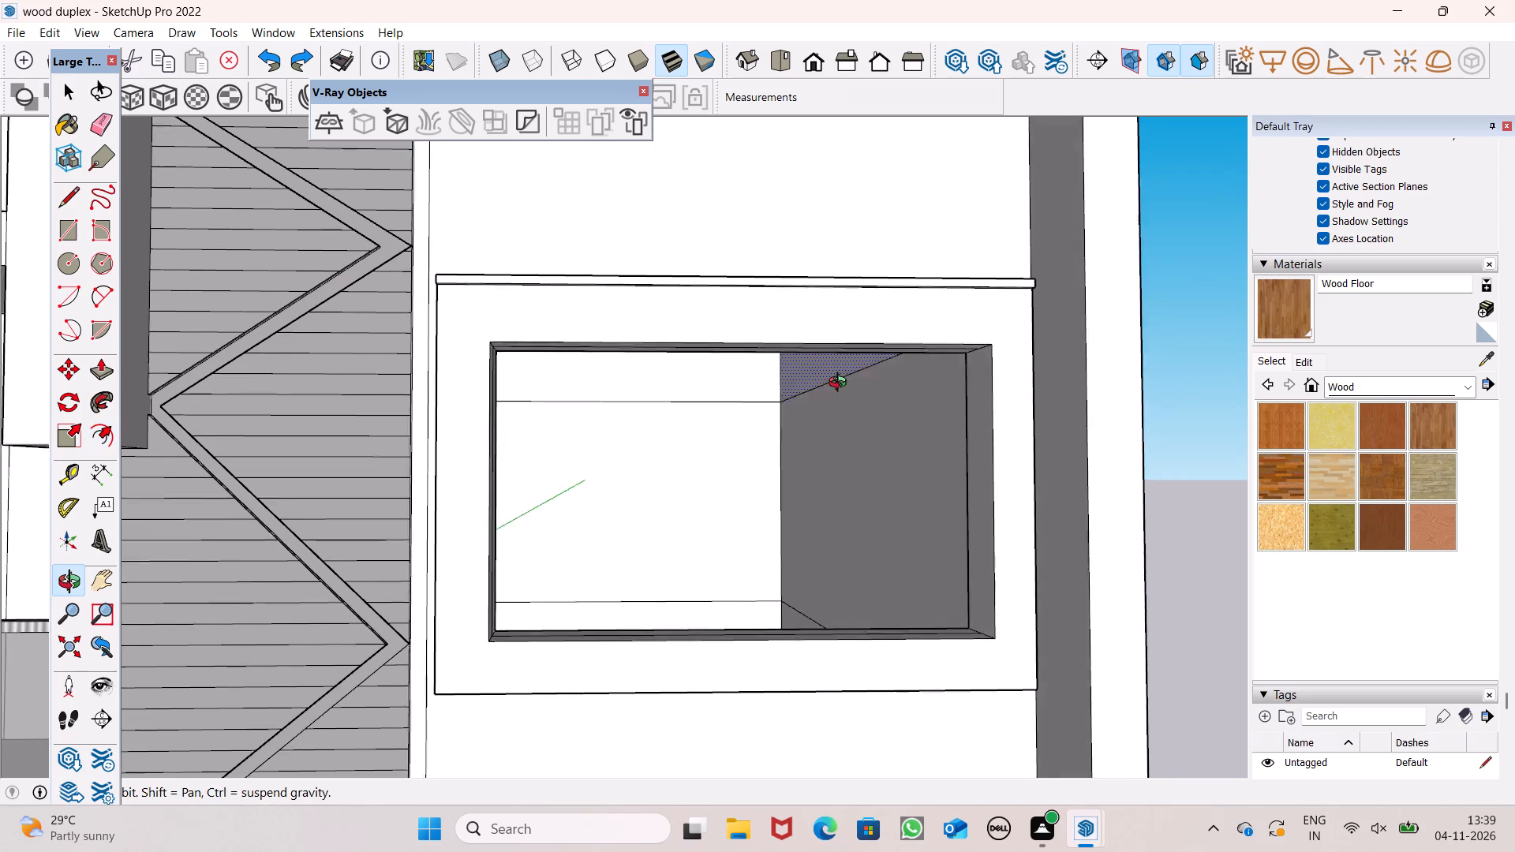
left_click_drag(841, 384, 835, 402)
scroll(752, 428, "up", 3)
scroll(745, 418, "down", 1)
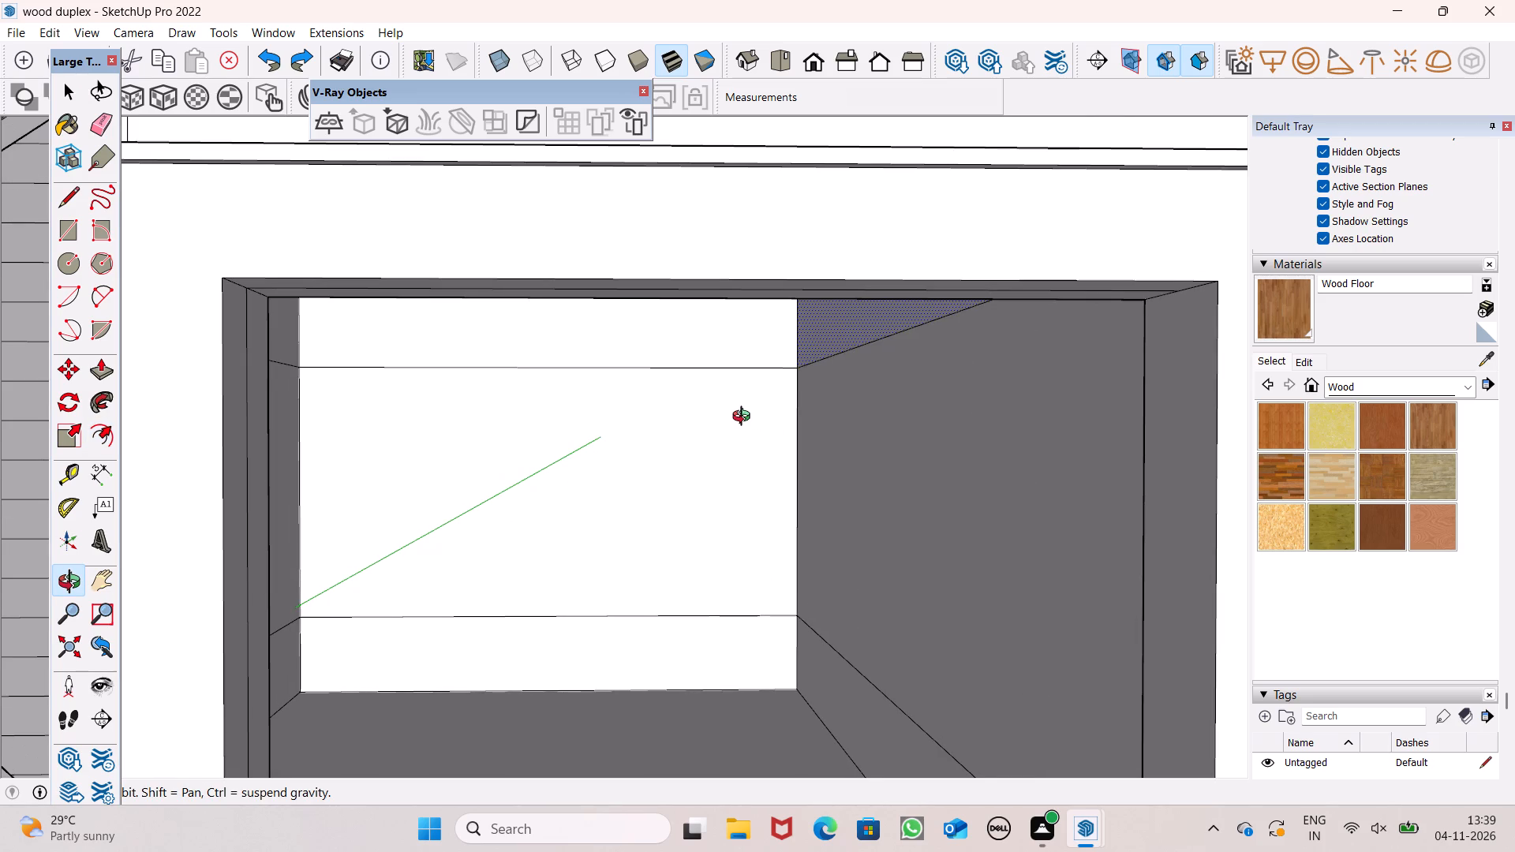
left_click_drag(745, 418, 839, 418, "shift")
scroll(799, 385, "down", 5)
left_click_drag(805, 409, 799, 405)
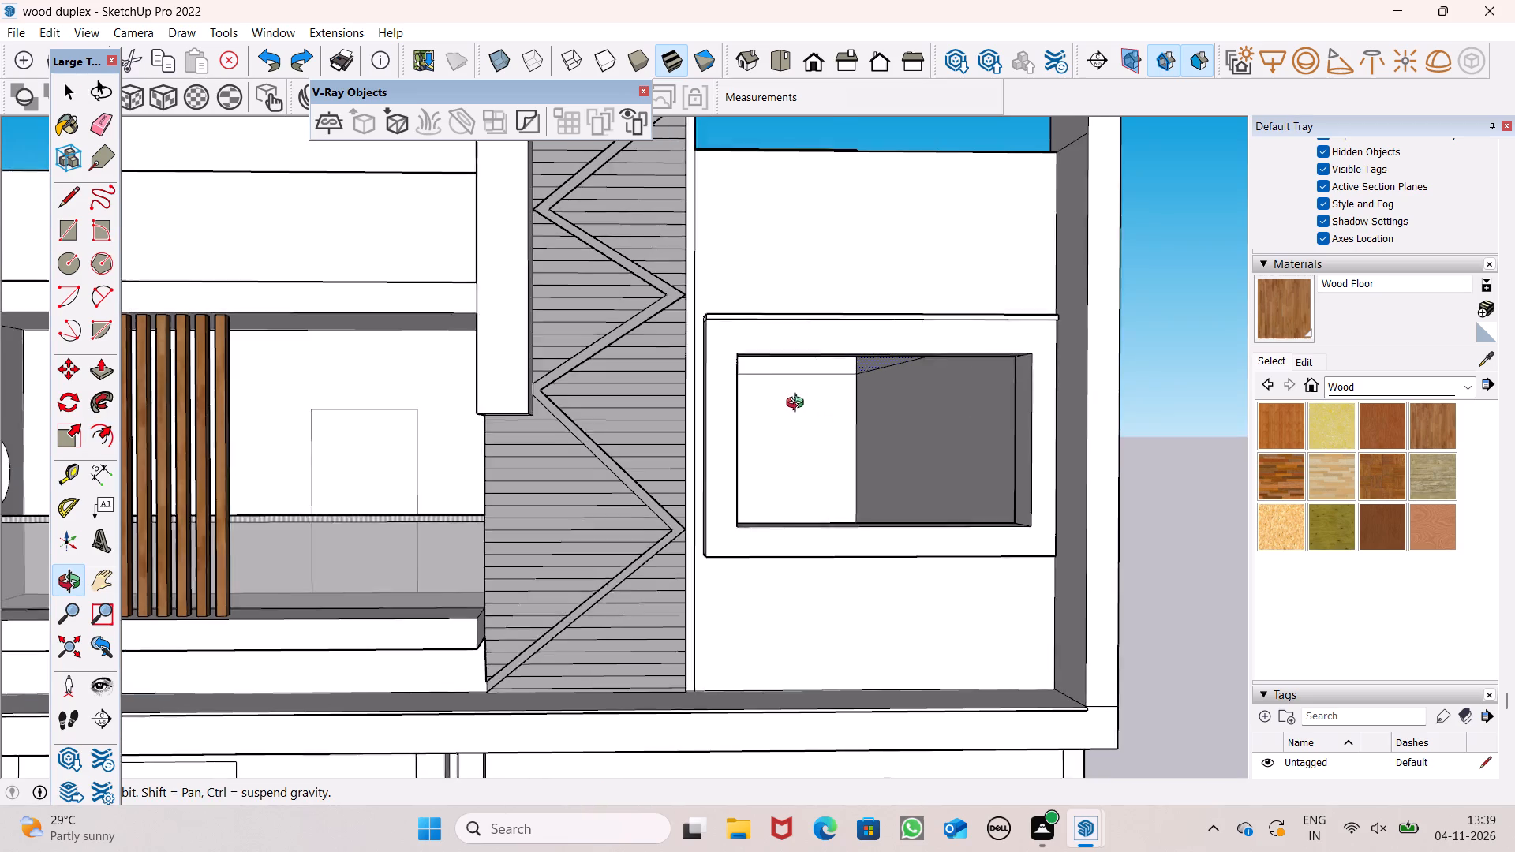
left_click_drag(799, 405, 769, 381)
scroll(851, 378, "up", 5)
scroll(802, 390, "down", 6)
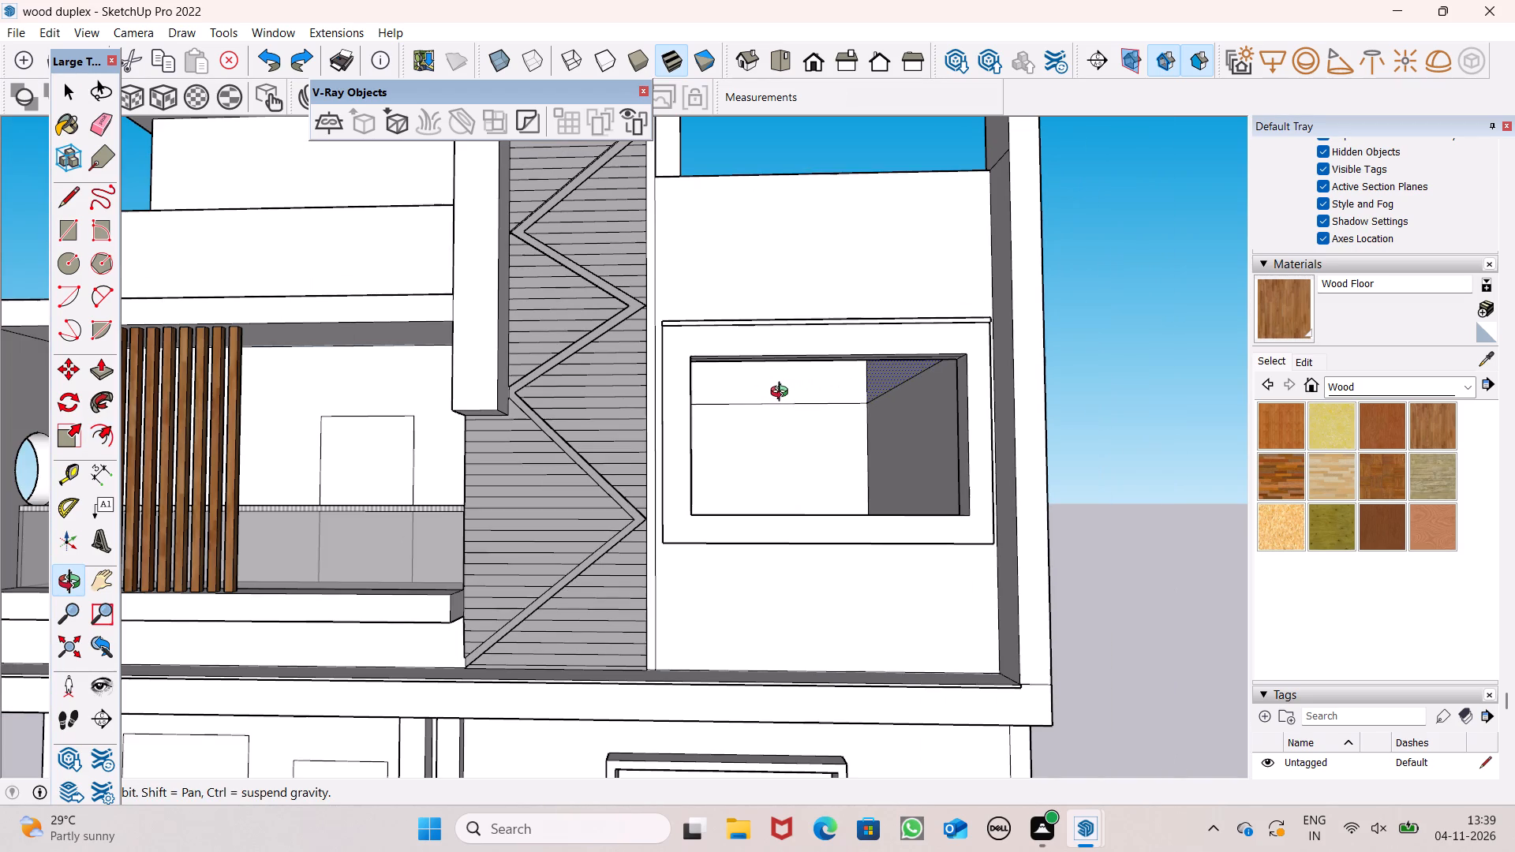
middle_click_drag(930, 392, 919, 434)
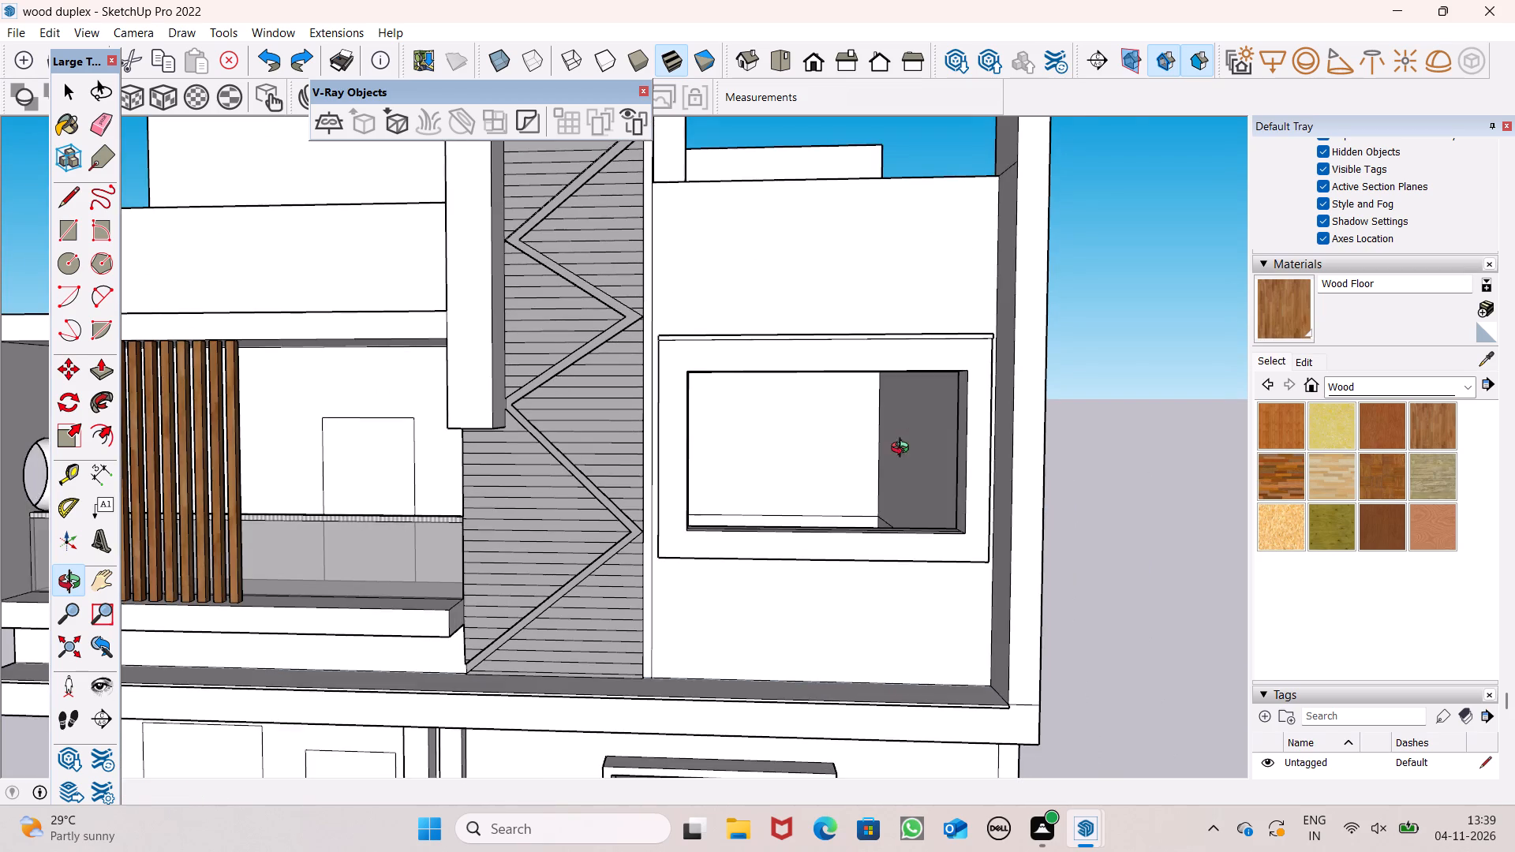
scroll(882, 450, "up", 5)
left_click_drag(810, 465, 881, 420)
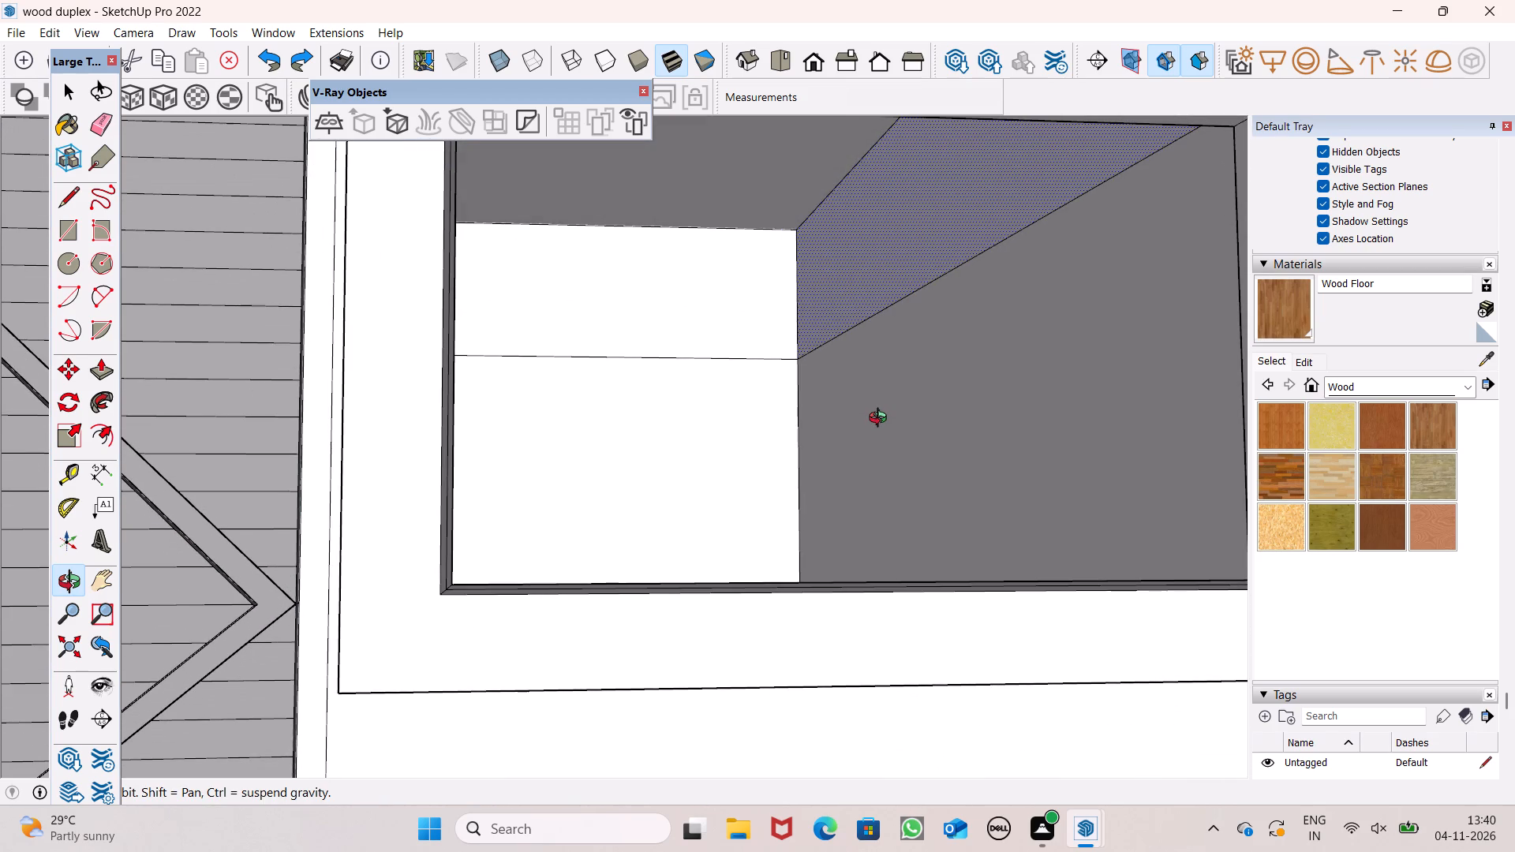
left_click(881, 420)
left_click_drag(881, 420, 739, 428)
scroll(739, 429, "down", 4)
left_click_drag(663, 413, 616, 454)
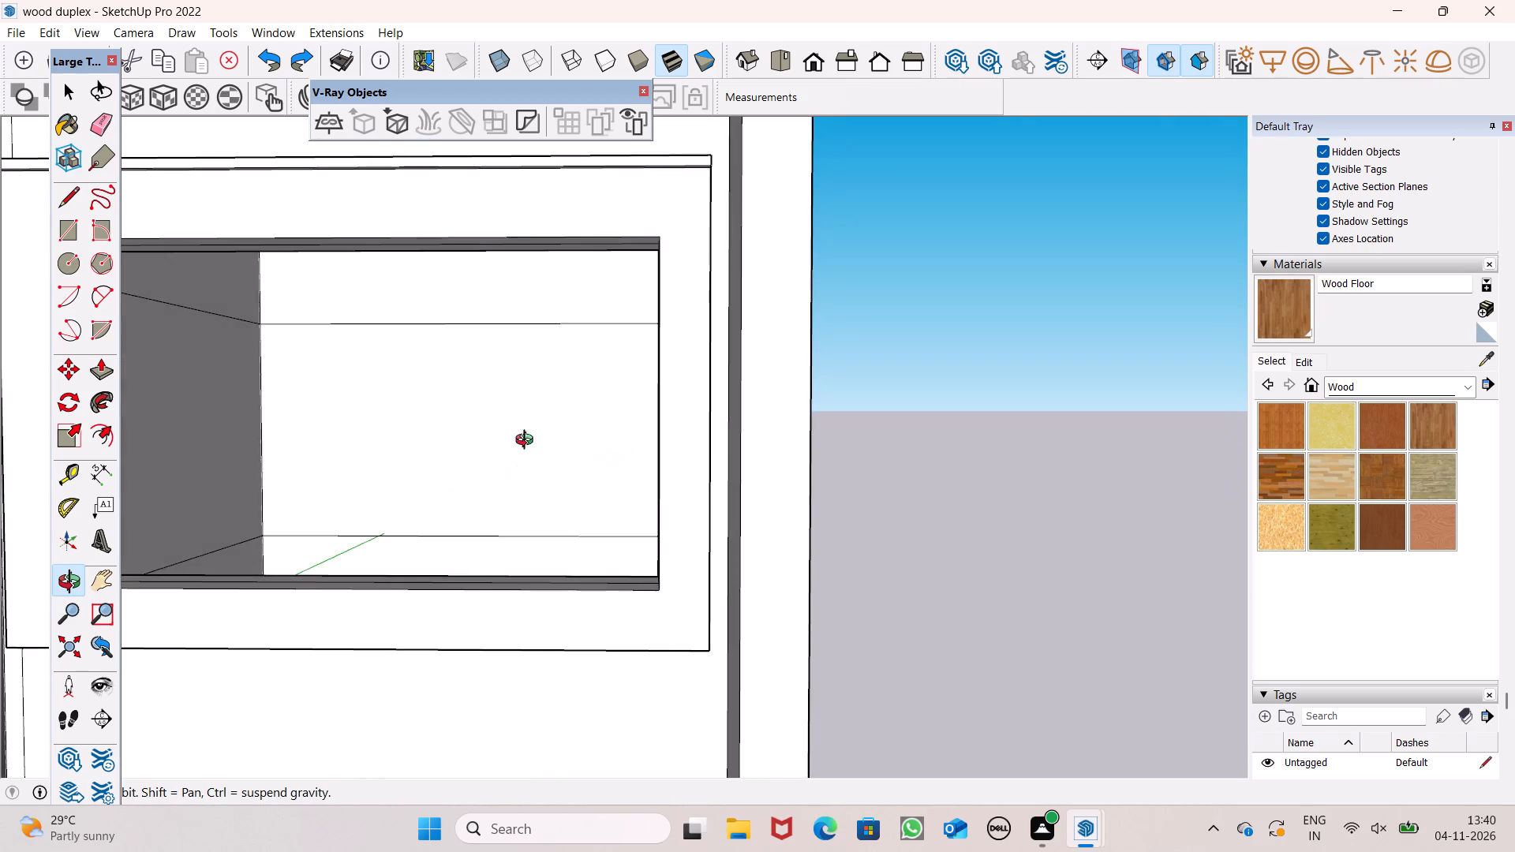
left_click_drag(527, 442, 746, 488, "shift")
left_click_drag(747, 488, 699, 571, "shift")
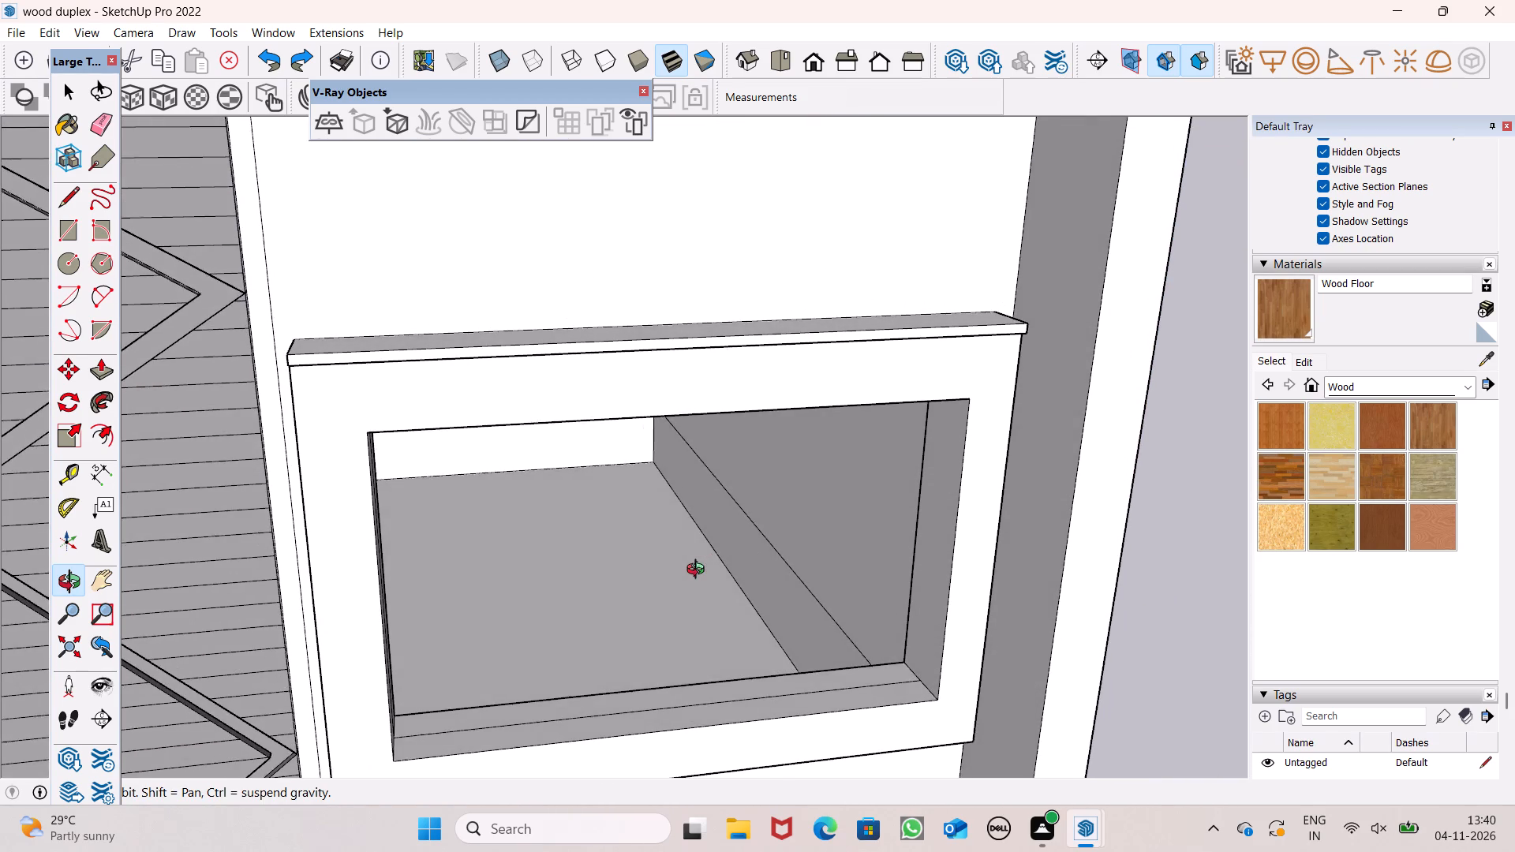
left_click_drag(699, 571, 735, 557, "shift")
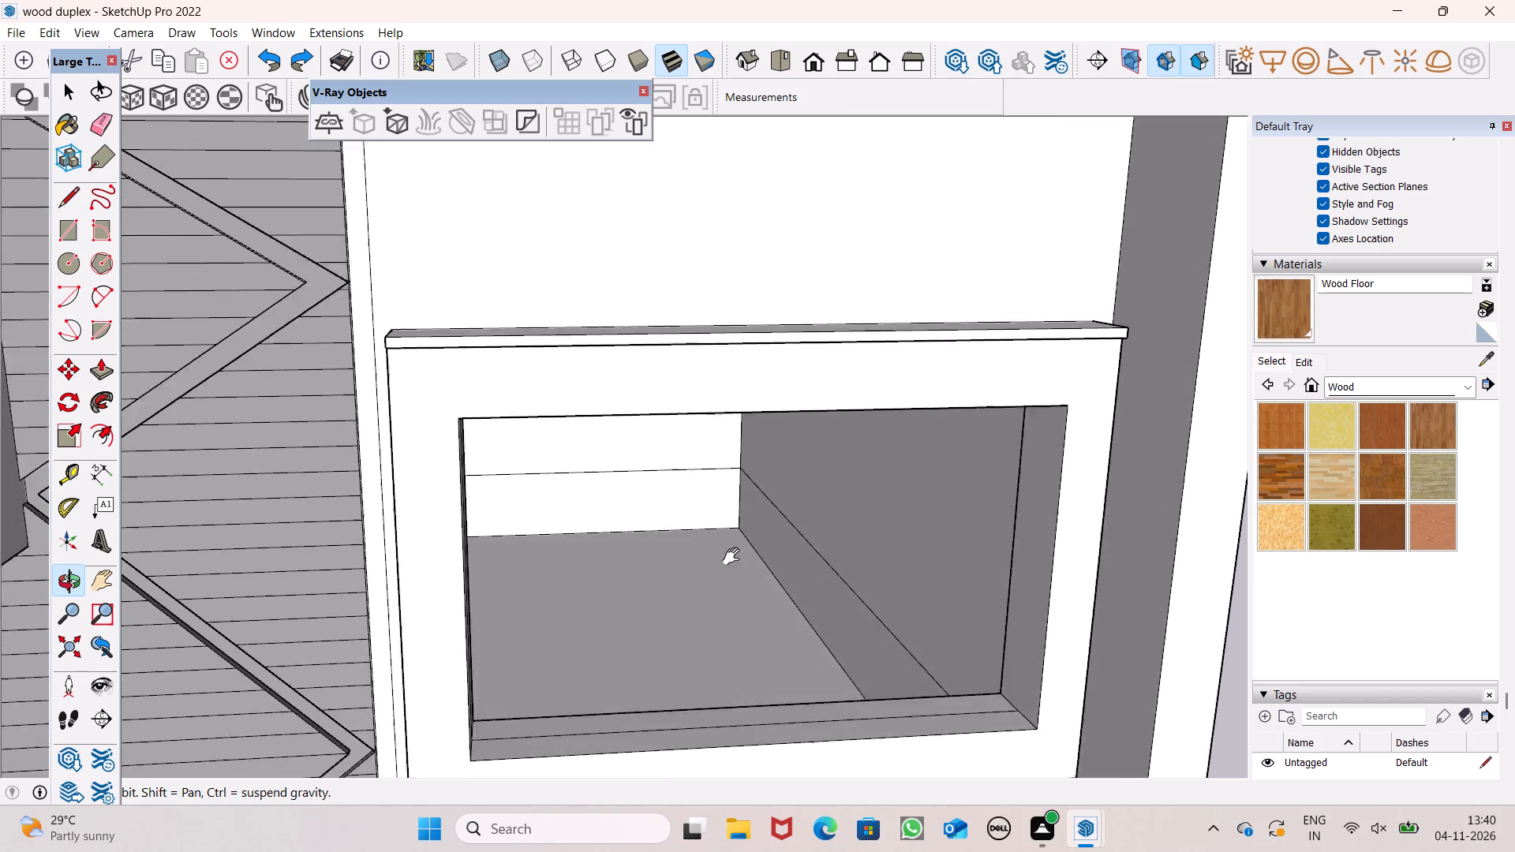
left_click_drag(735, 557, 675, 506, "shift")
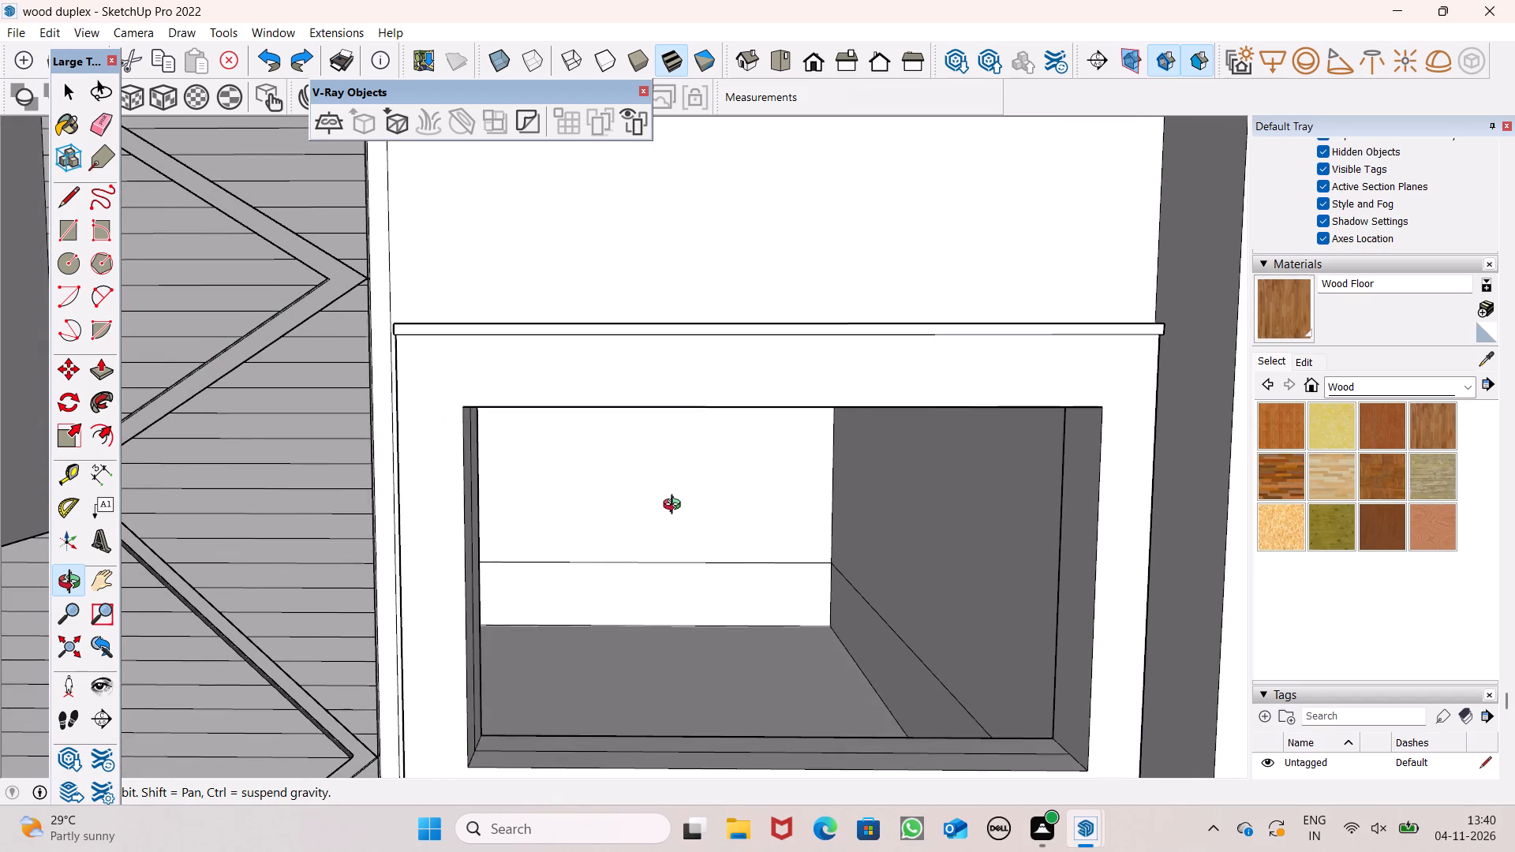
left_click_drag(675, 506, 706, 492, "shift")
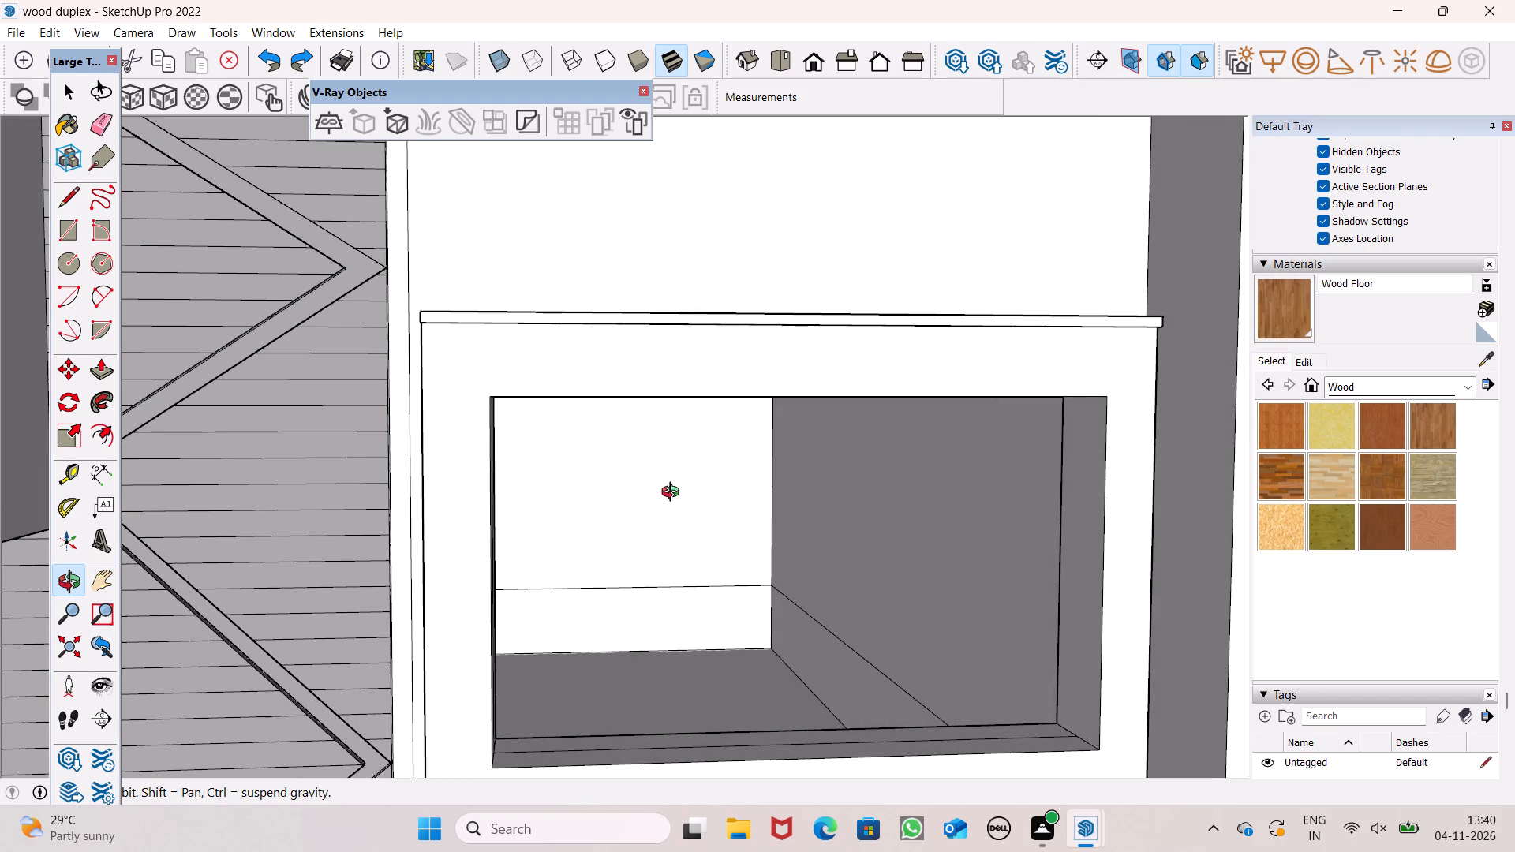
scroll(674, 494, "down", 2)
left_click_drag(674, 494, 647, 531, "shift")
left_click_drag(647, 565, 477, 609)
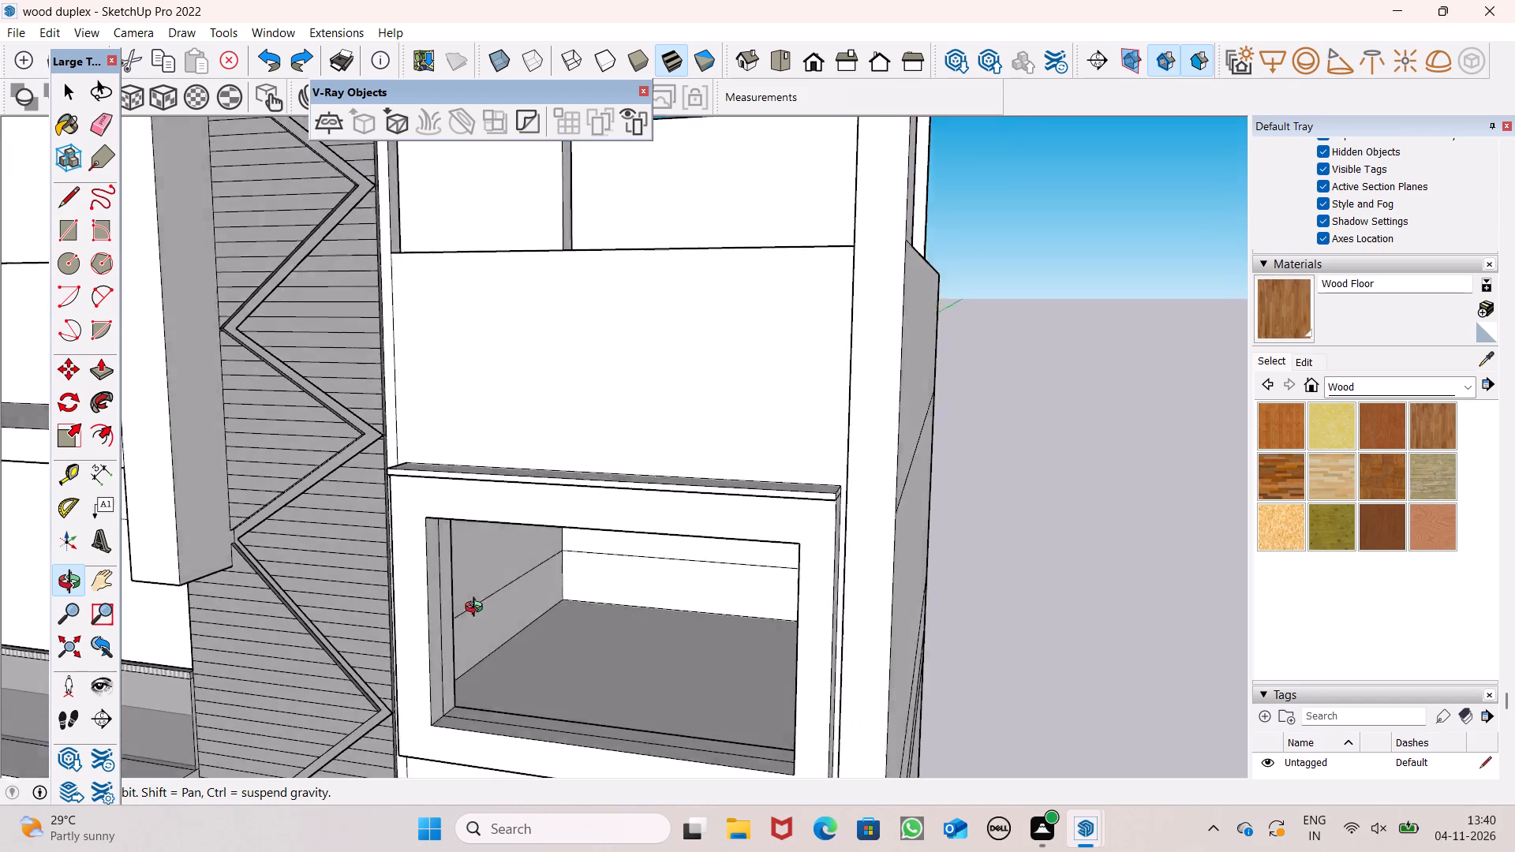
left_click_drag(477, 609, 698, 702)
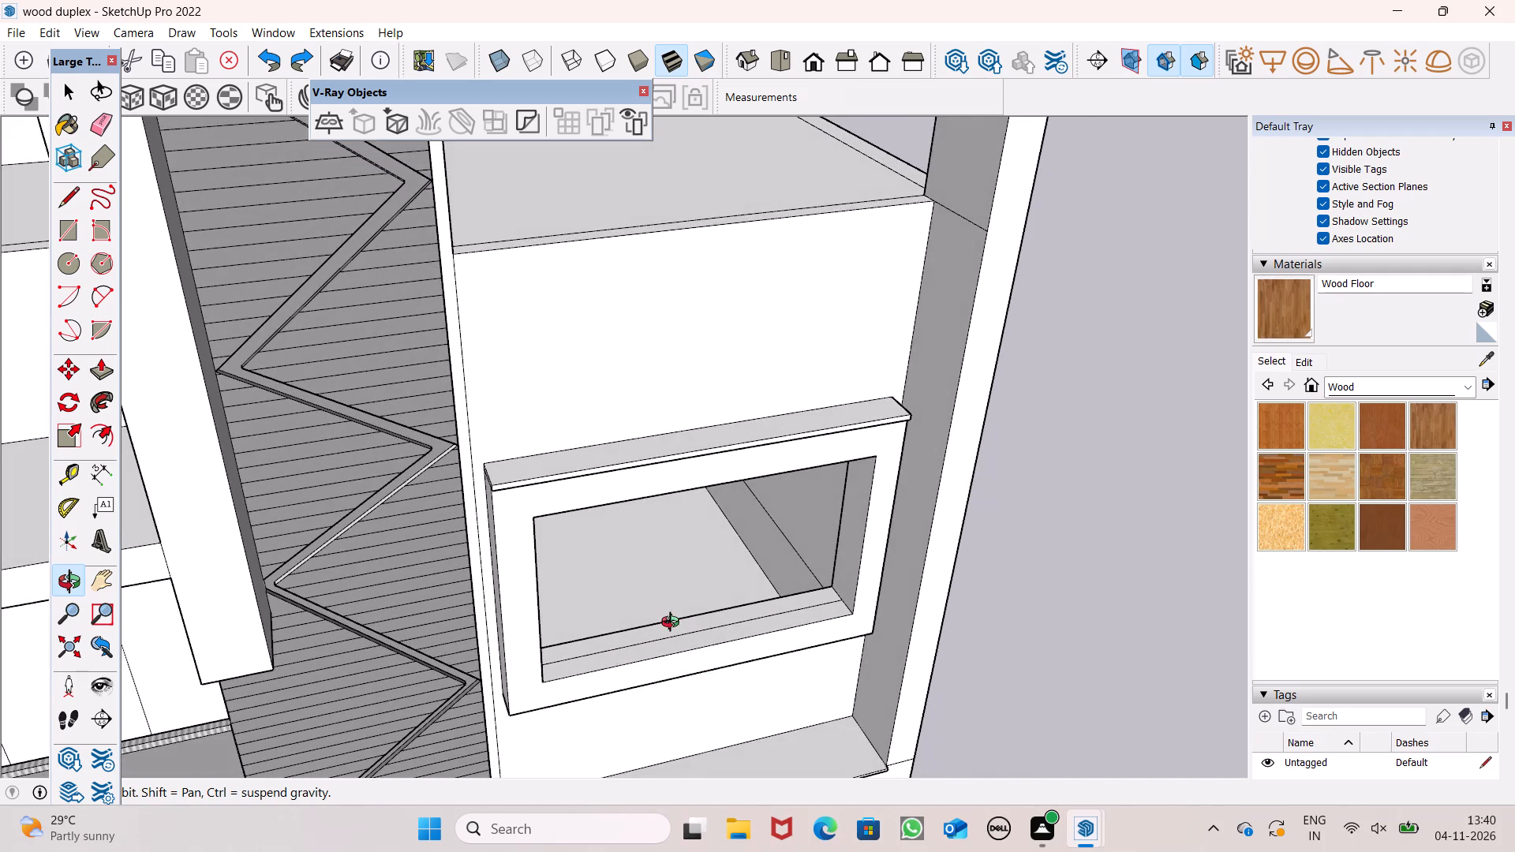
scroll(674, 623, "up", 6)
left_click_drag(674, 622, 720, 675, "shift")
left_click_drag(720, 675, 778, 684)
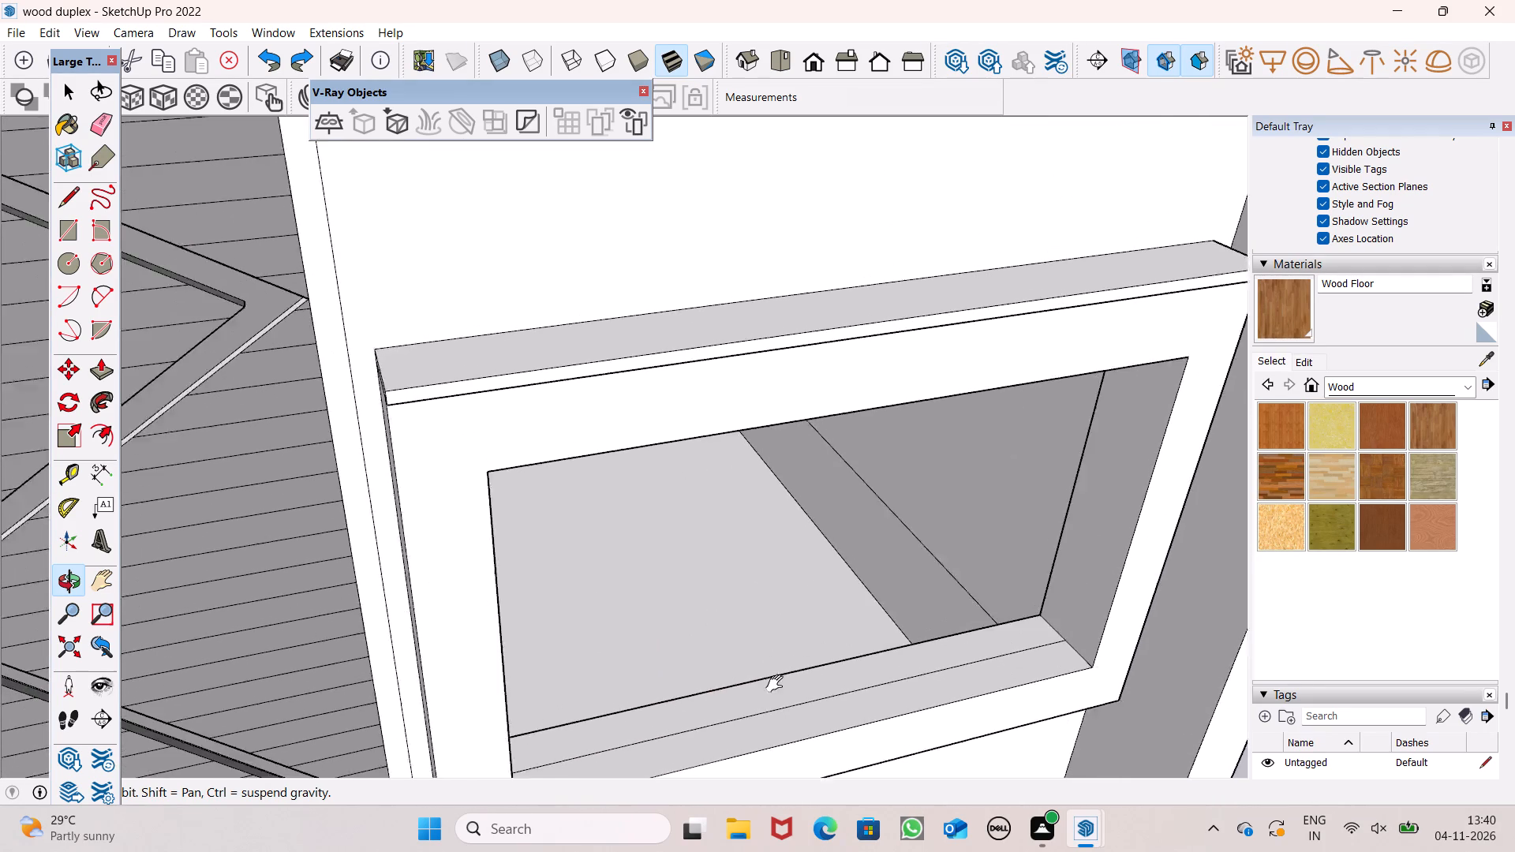
left_click_drag(778, 684, 652, 663)
left_click_drag(651, 663, 584, 653)
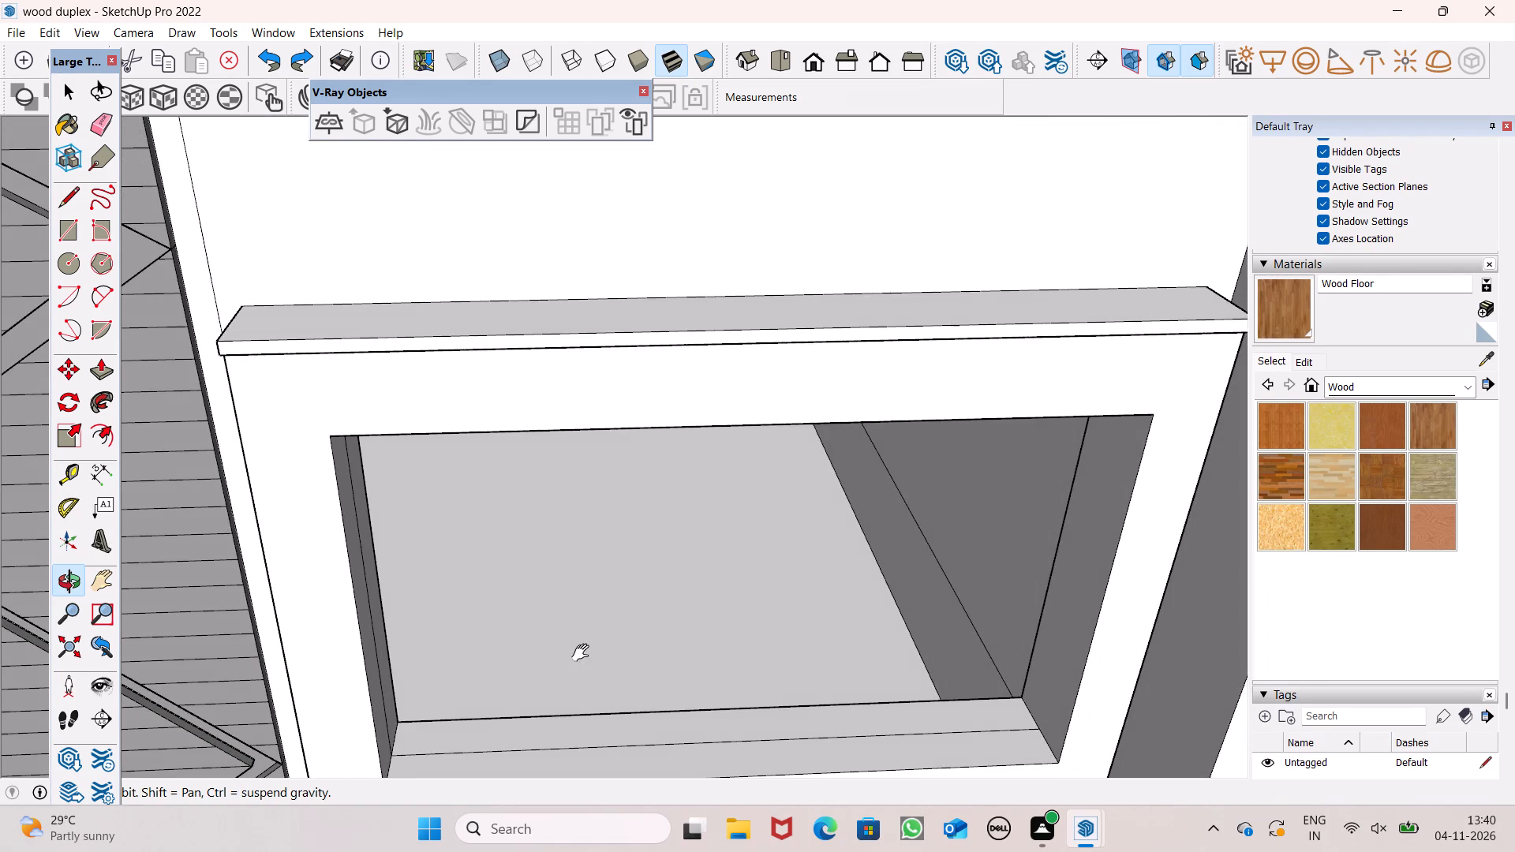
left_click_drag(584, 653, 582, 650)
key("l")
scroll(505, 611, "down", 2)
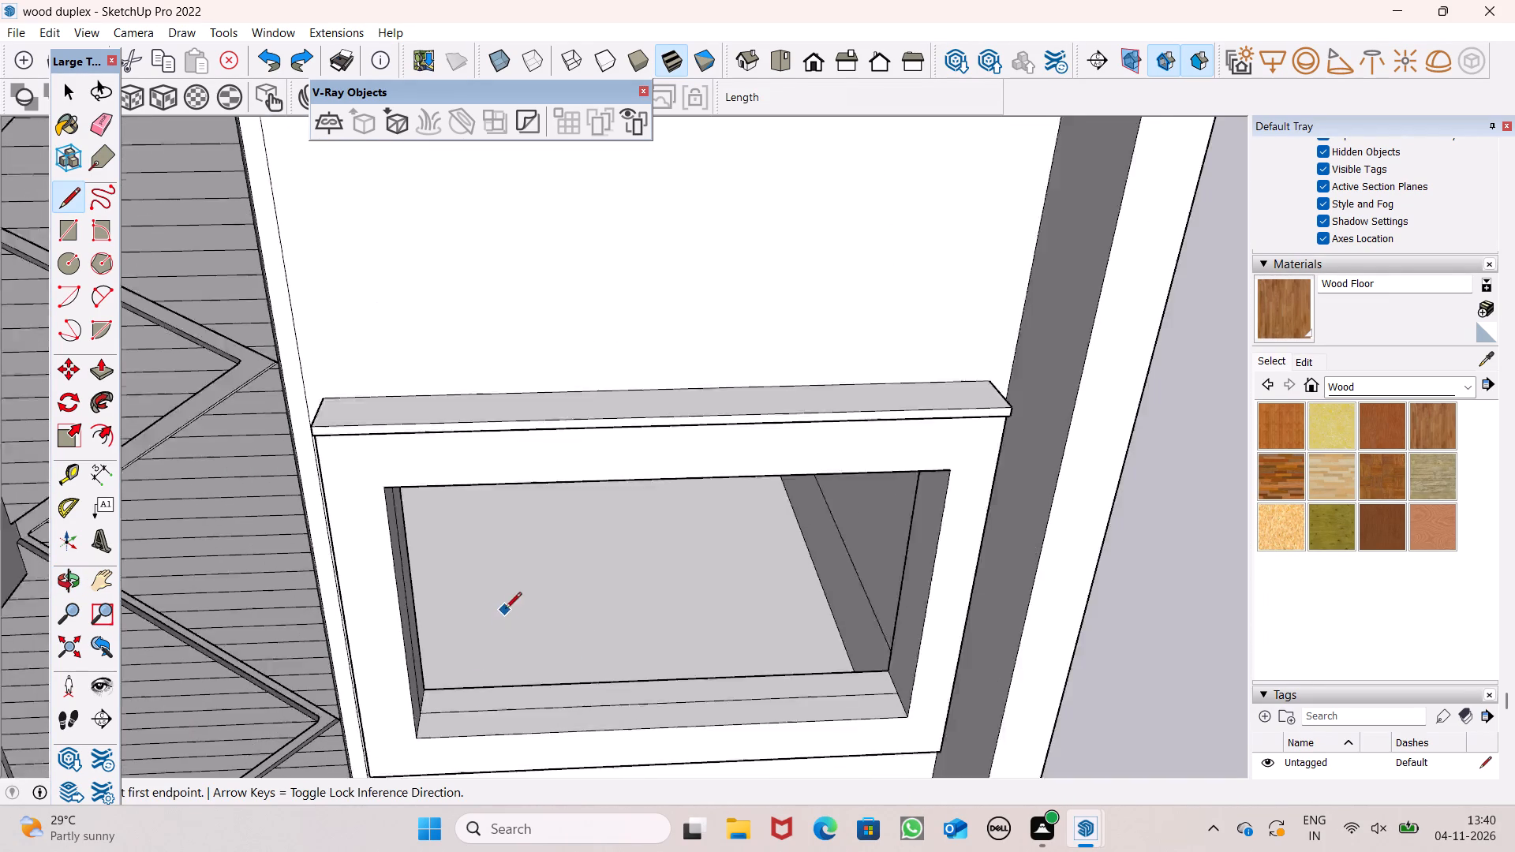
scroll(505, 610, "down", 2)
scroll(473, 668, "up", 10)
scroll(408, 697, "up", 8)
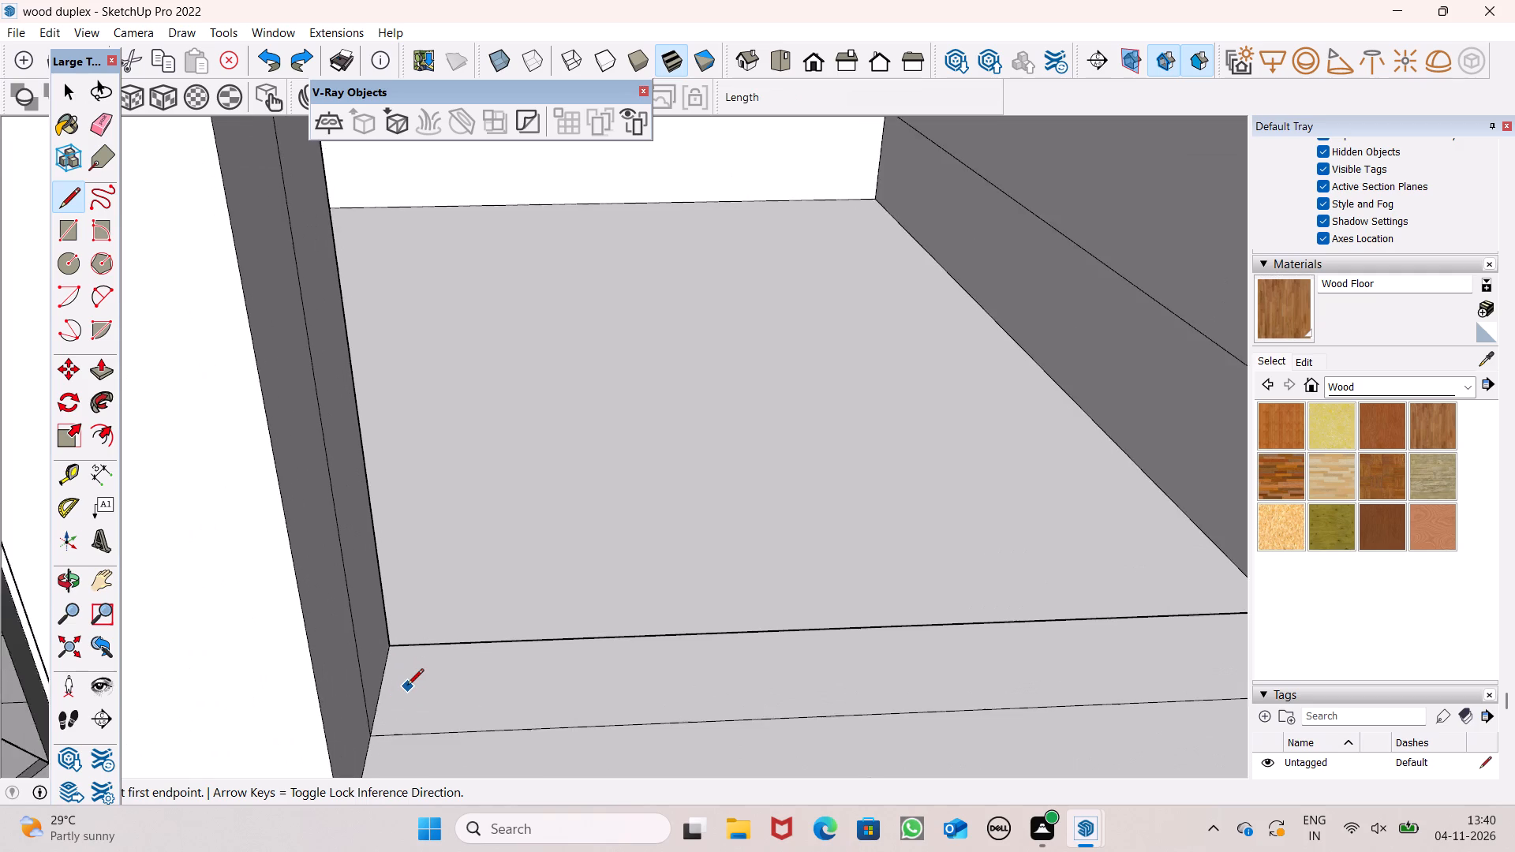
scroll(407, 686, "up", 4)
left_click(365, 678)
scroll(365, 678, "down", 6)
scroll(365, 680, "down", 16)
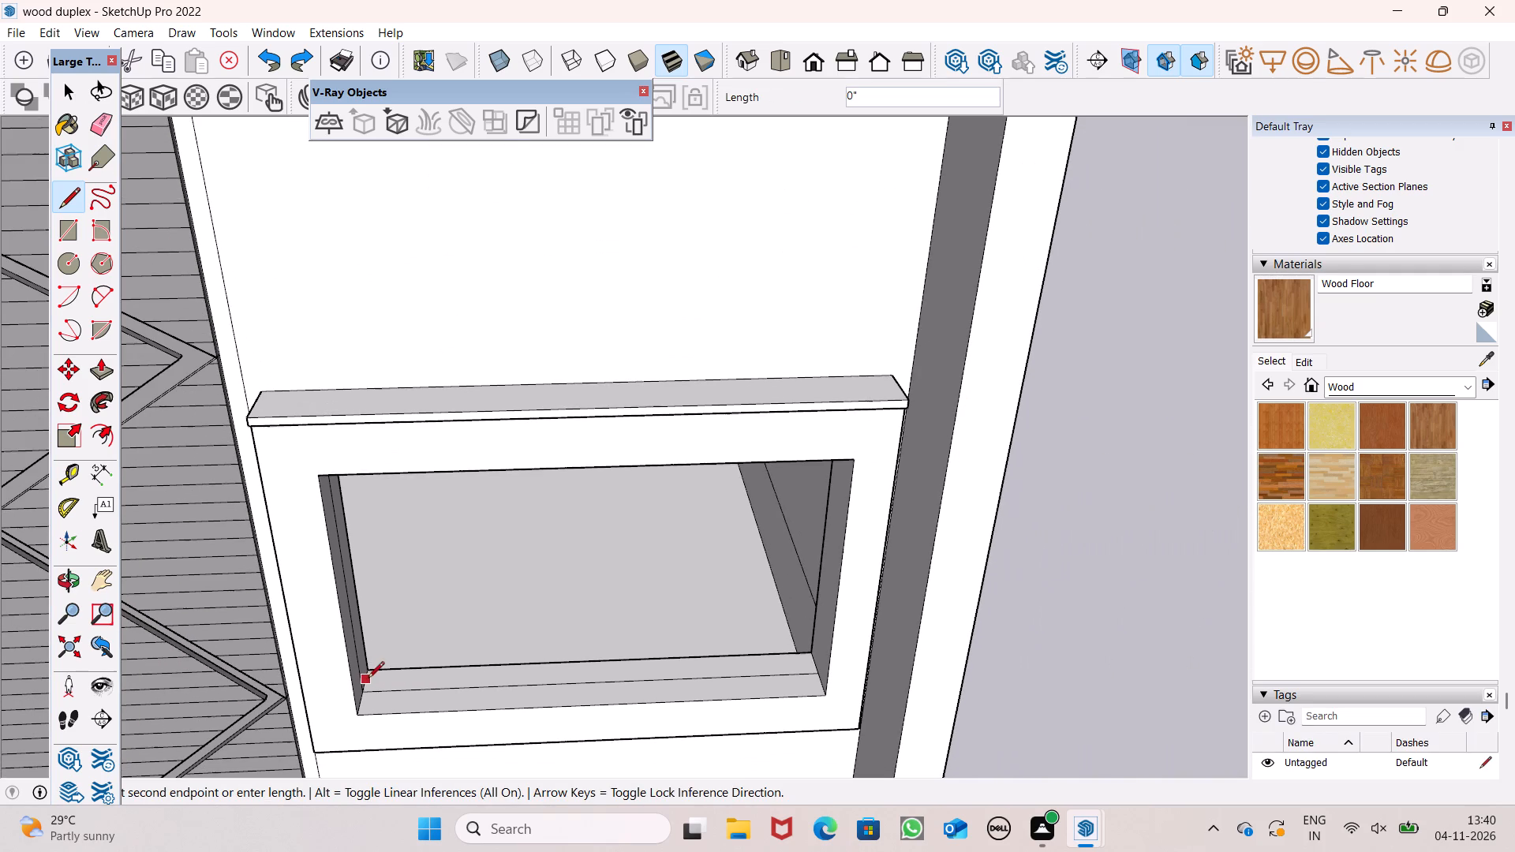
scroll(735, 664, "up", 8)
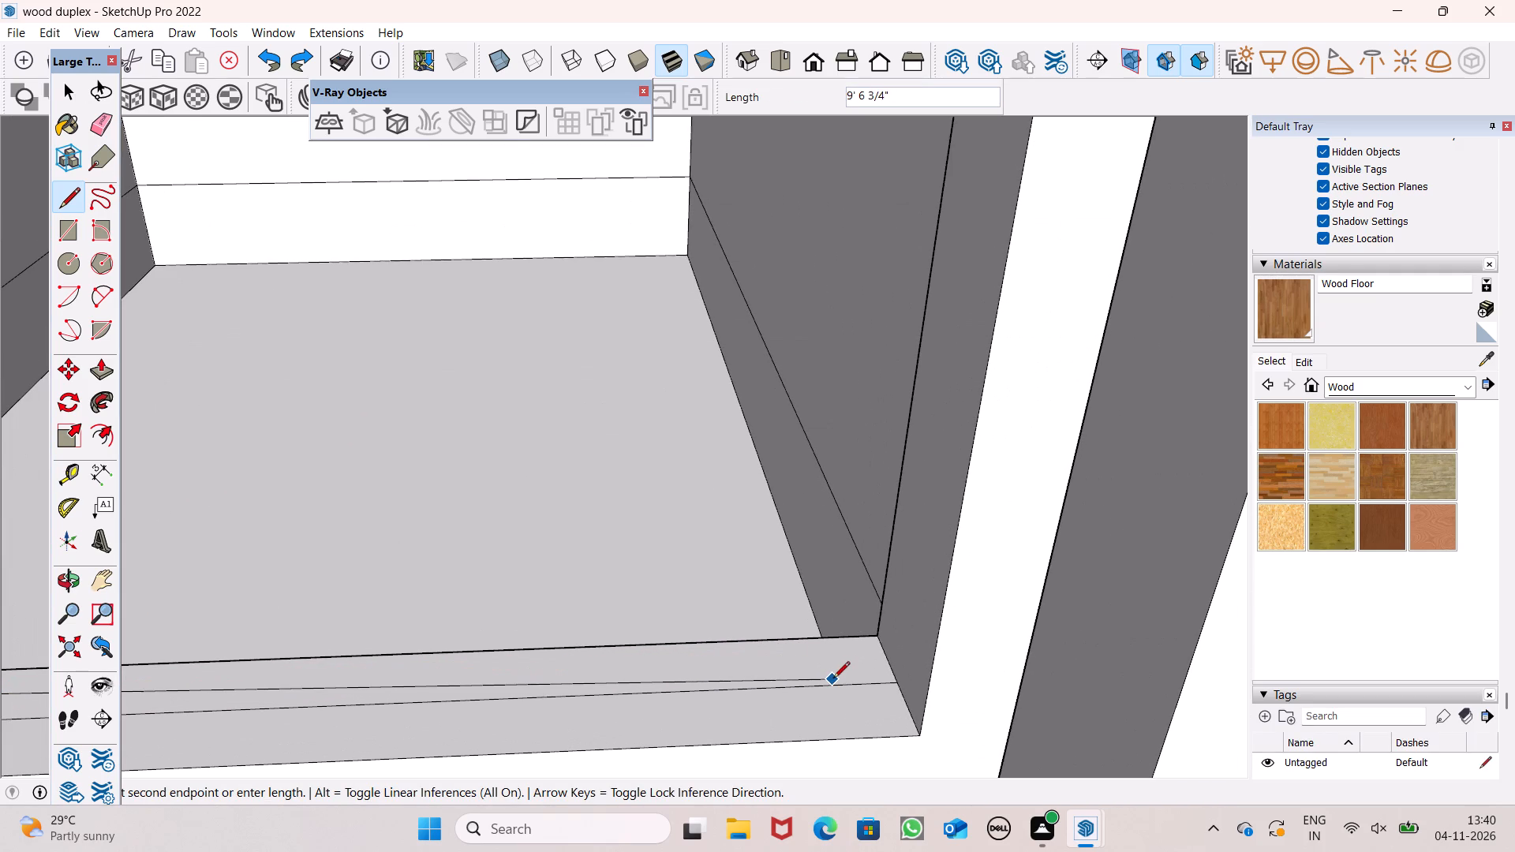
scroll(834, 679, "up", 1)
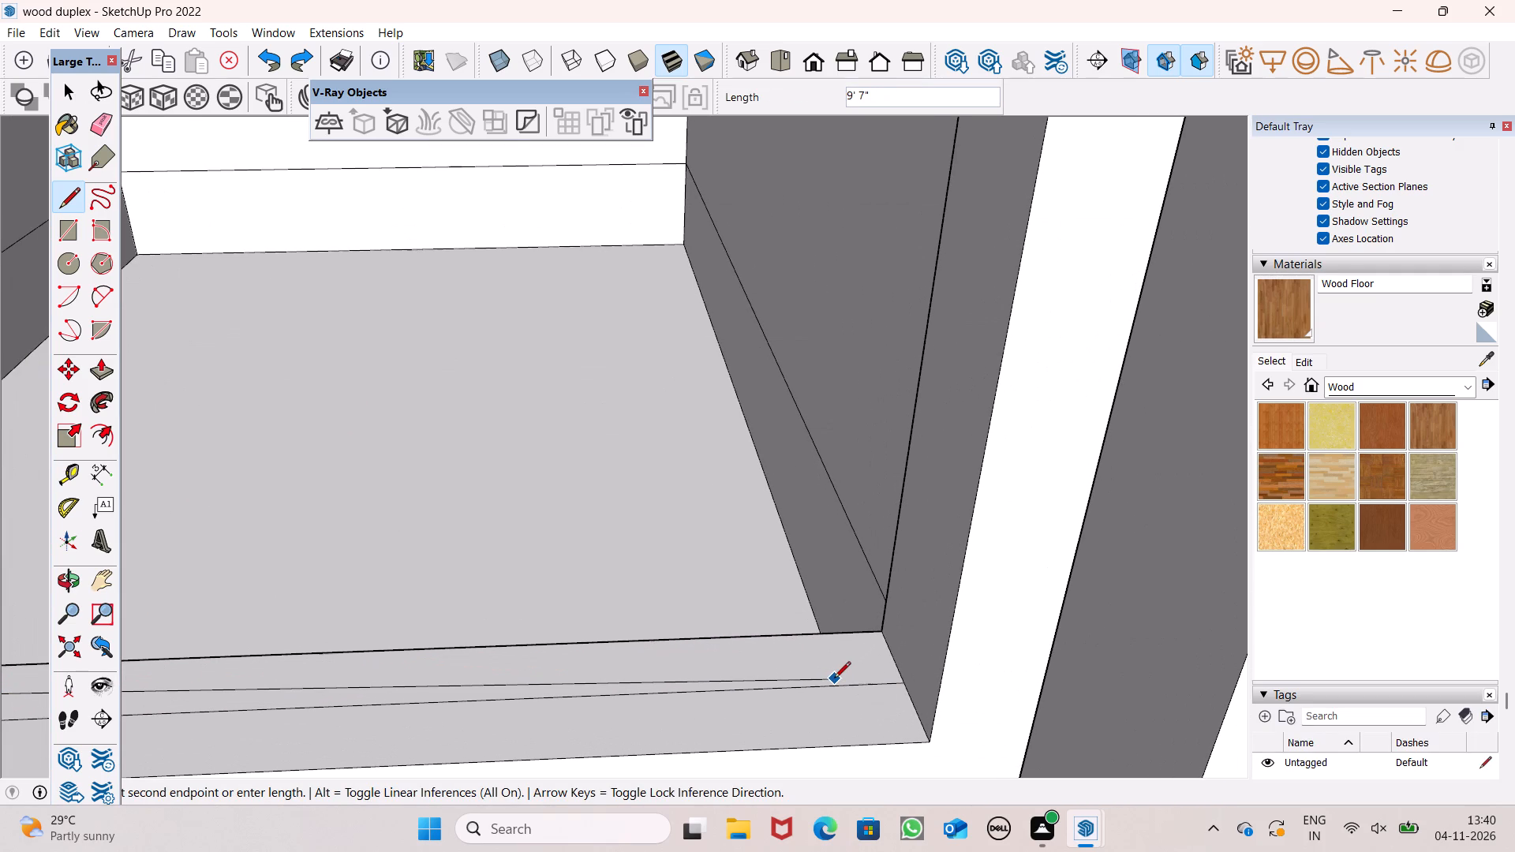
Undo the remaining outline lines on the upper window's head, inner side and sill.
key("ctrl+z")
key("ctrl+z")
key("ctrl+z")
key("ctrl+z")
Mark a thin strip along the upper window's sill with two 10' 2 1/4" lines, one at mid-depth and one halfway to the inner edge.
scroll(859, 647, "down", 9)
scroll(858, 674, "up", 7)
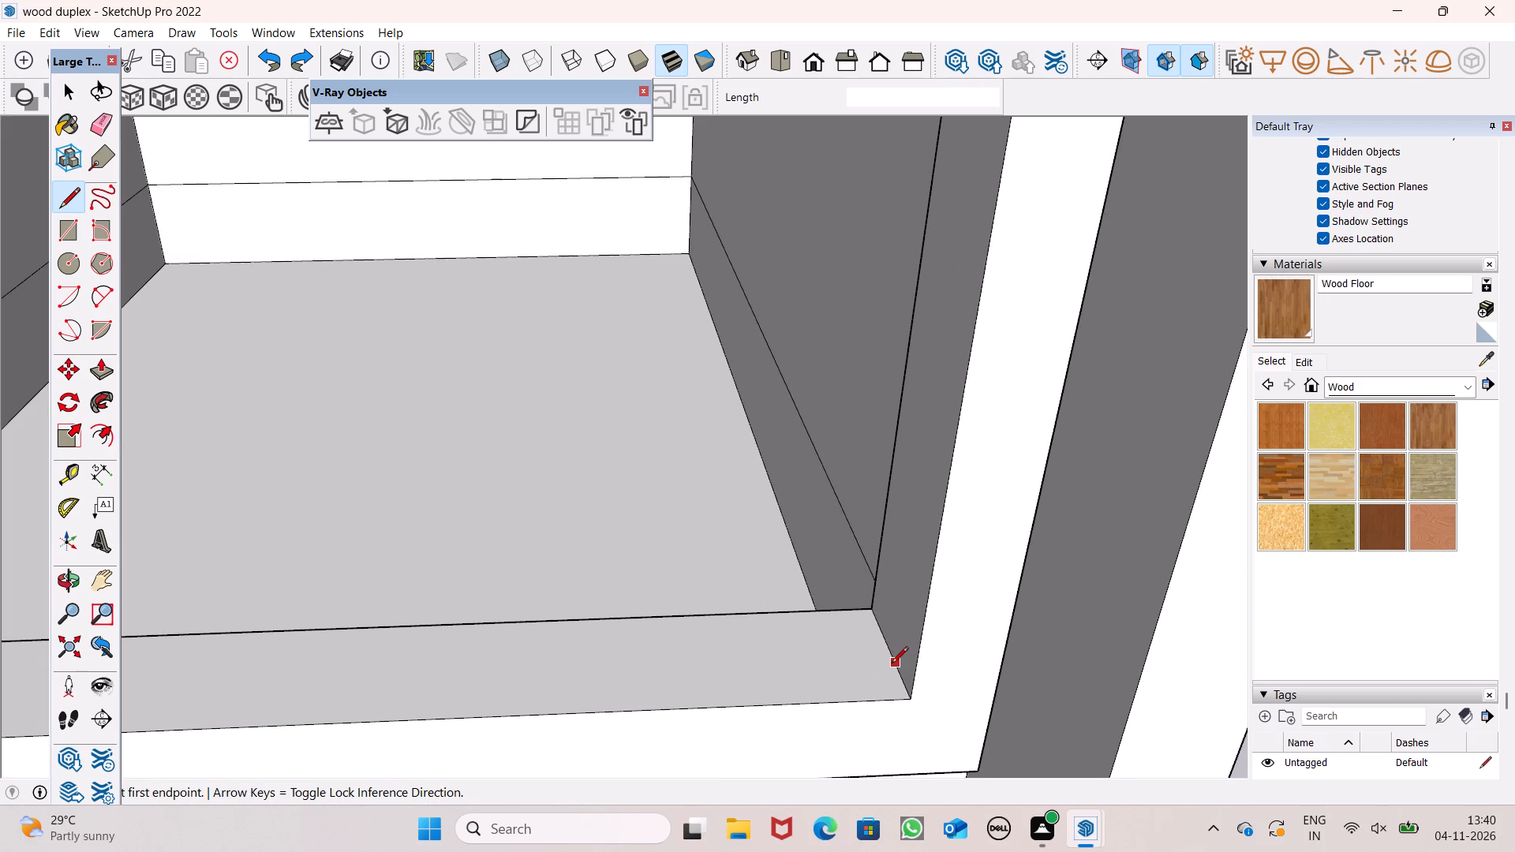
left_click(896, 670)
scroll(896, 671, "down", 7)
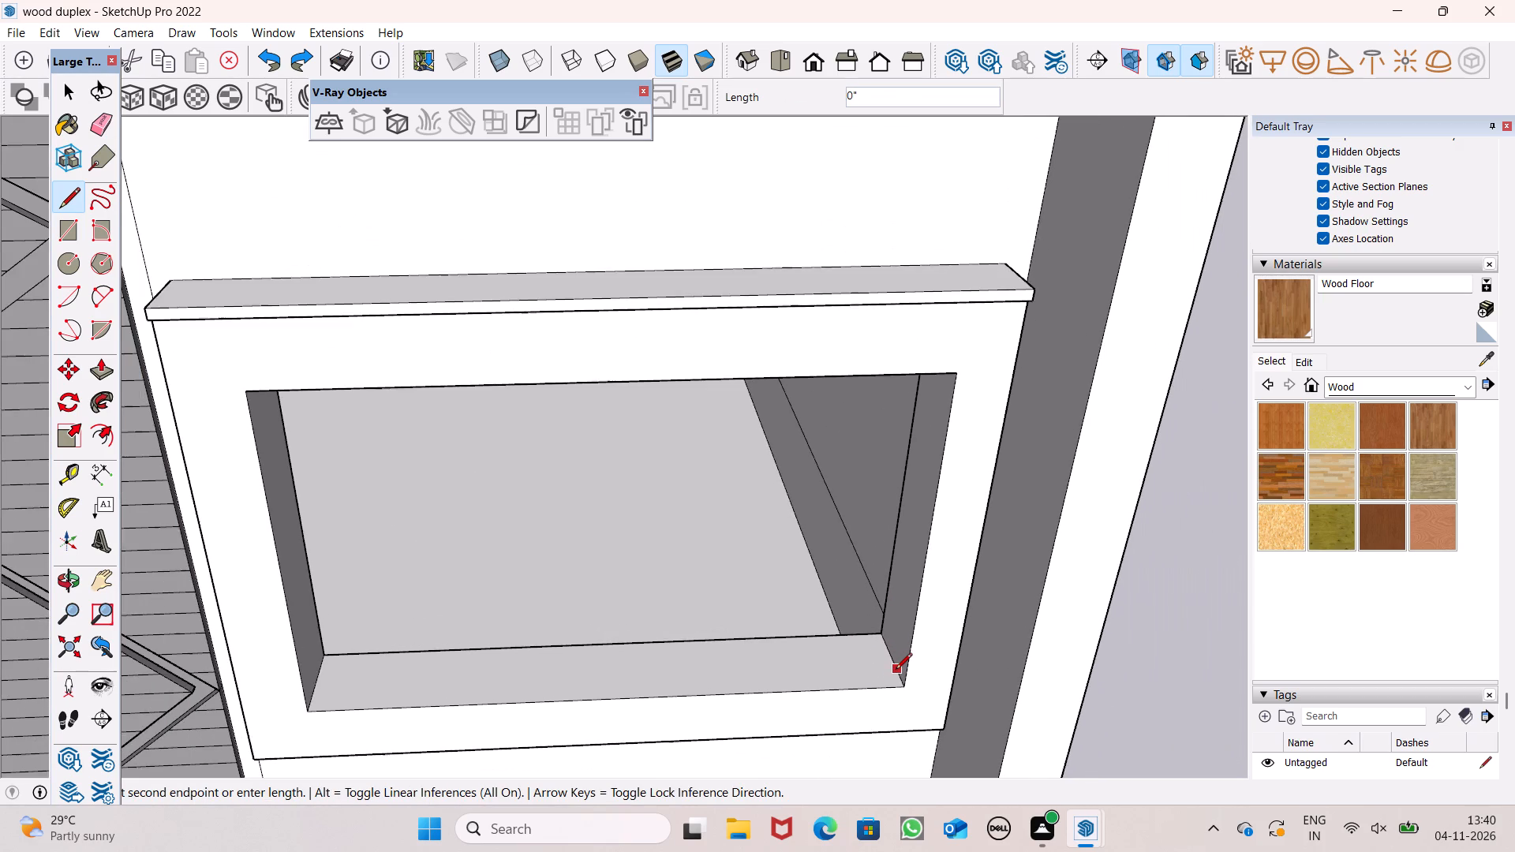
scroll(370, 688, "up", 4)
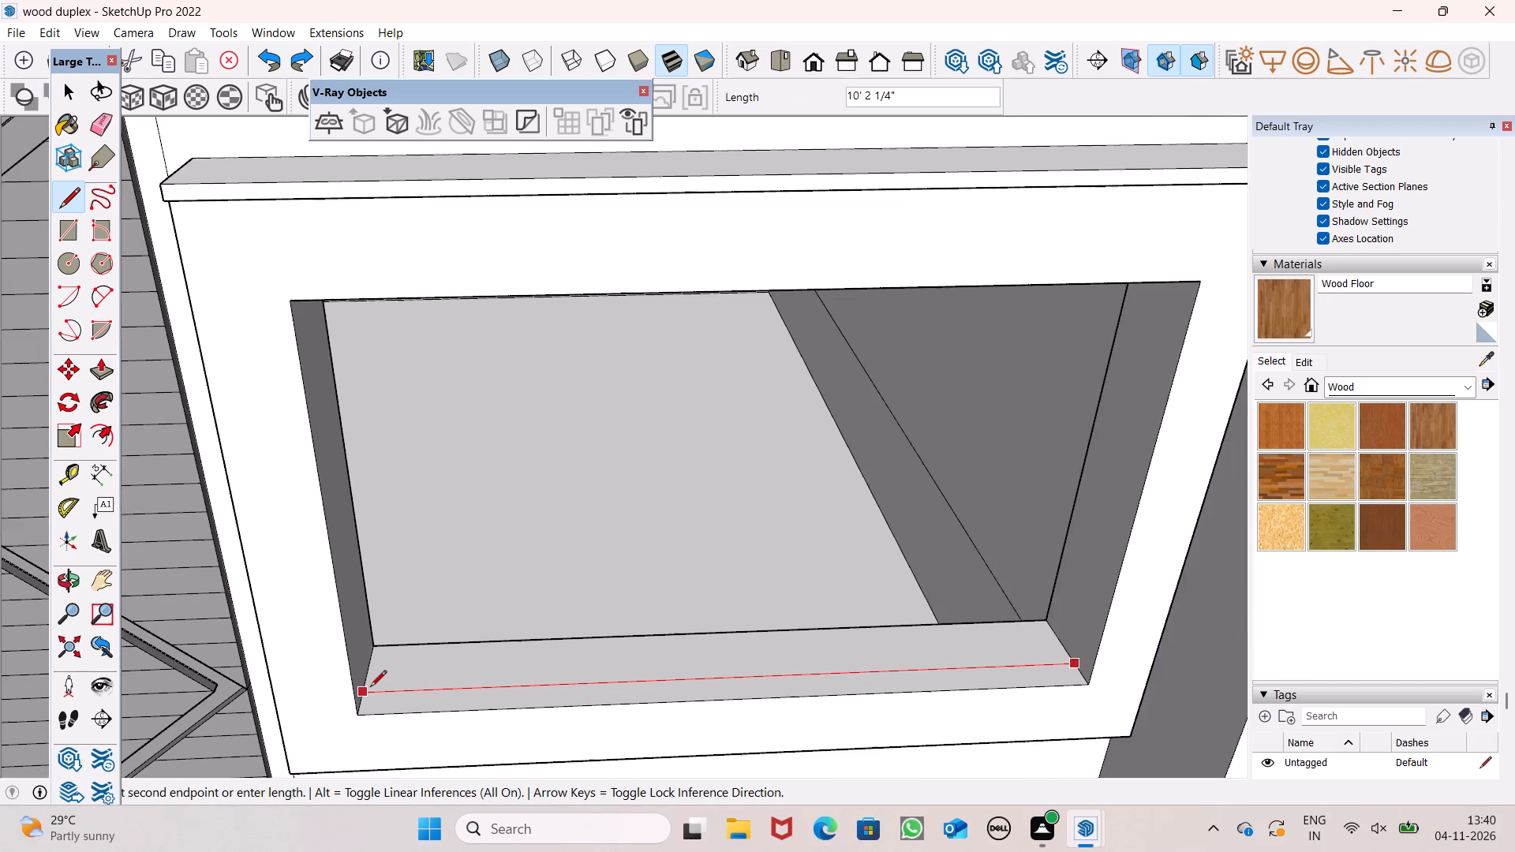
left_click(370, 688)
left_click(370, 670)
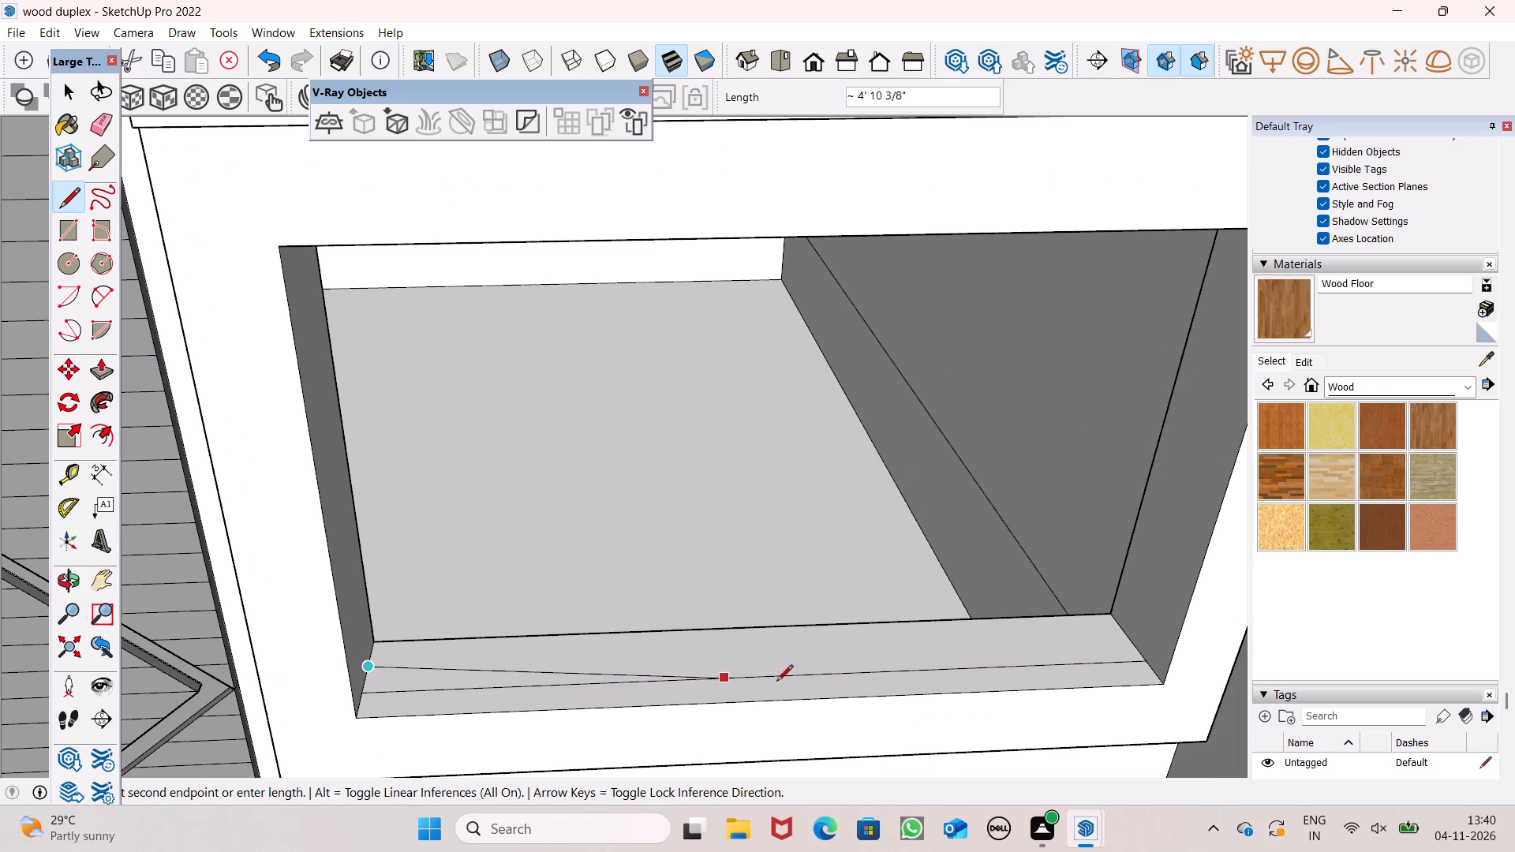
left_click(1129, 641)
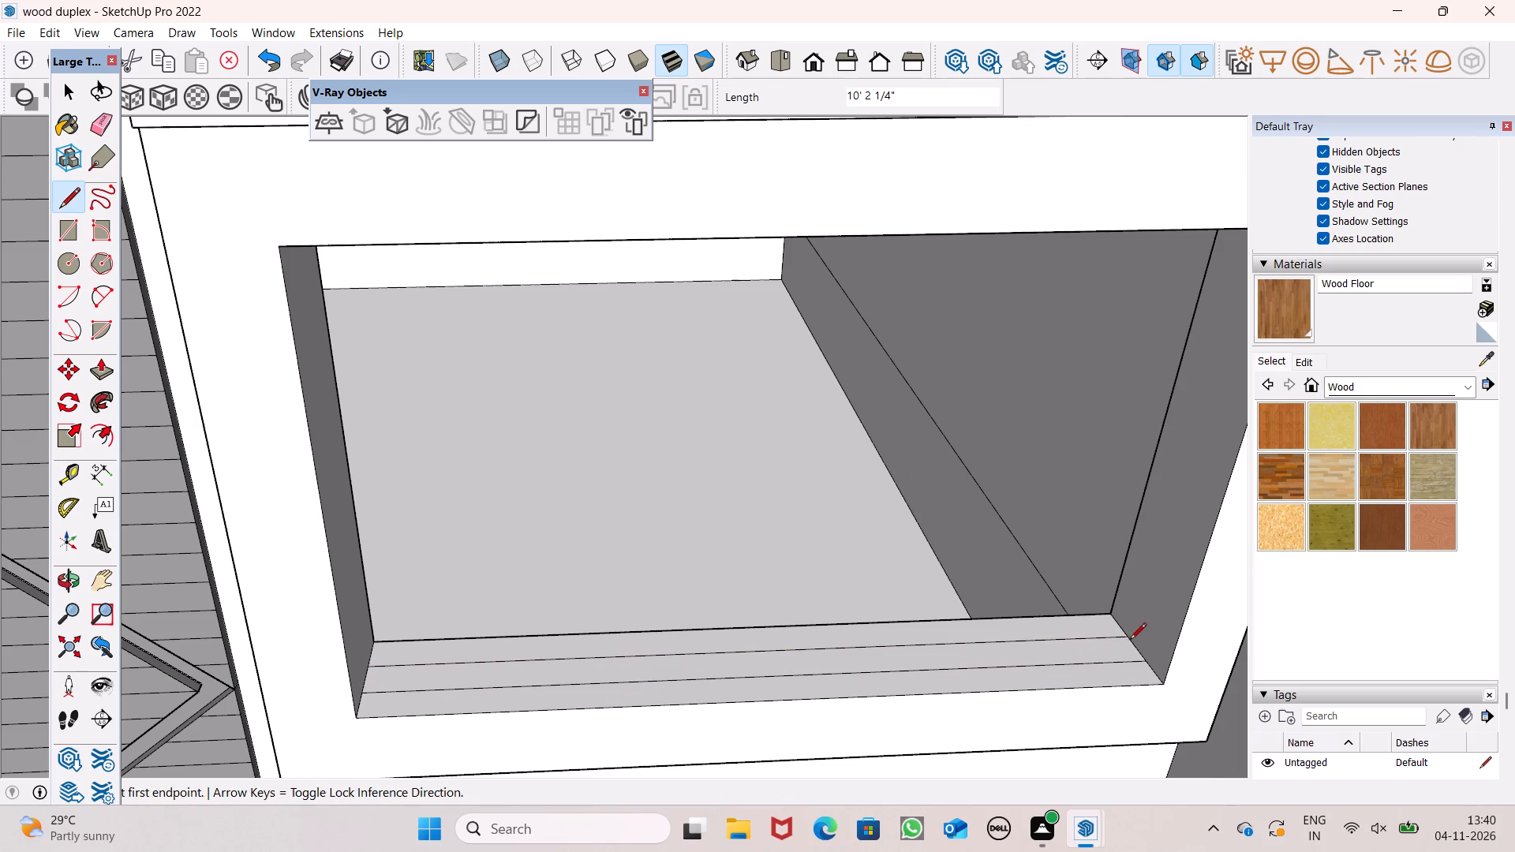
Push/Pull the thin strip on the upper window's sill up to the head, filling the opening with a panel.
key("space")
type("o")
left_click_drag(1129, 700, 1065, 551)
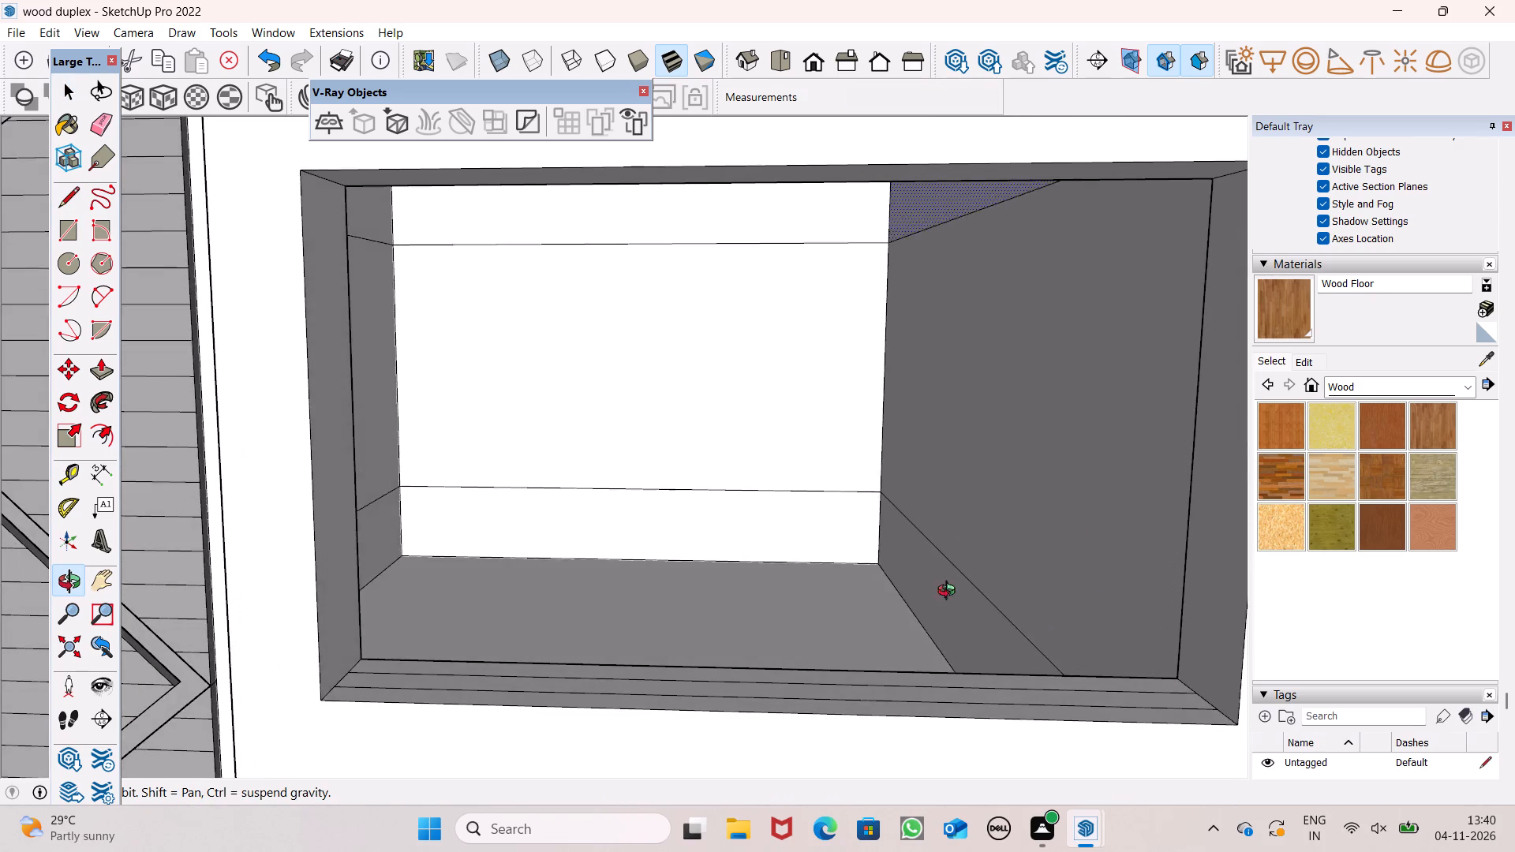
left_click_drag(811, 614, 937, 661)
scroll(703, 610, "down", 6)
left_click_drag(872, 641, 800, 650, "shift")
left_click_drag(800, 650, 769, 581)
left_click_drag(800, 650, 802, 648, "shift")
scroll(782, 627, "up", 3)
left_click(782, 627, "shift")
key("p")
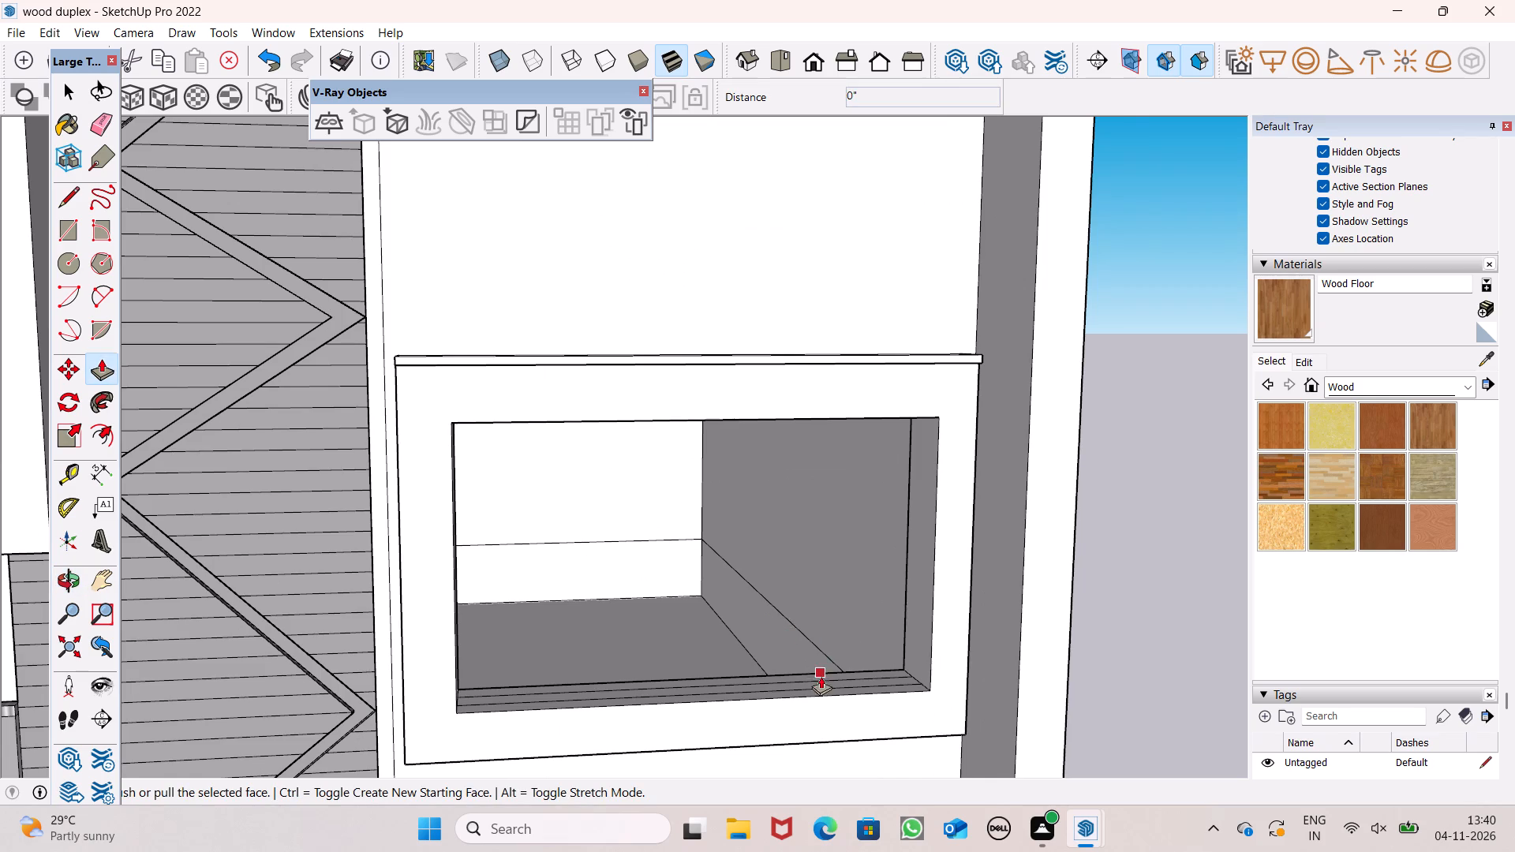
scroll(821, 681, "up", 6)
key("space")
scroll(836, 678, "up", 3)
left_click(836, 691)
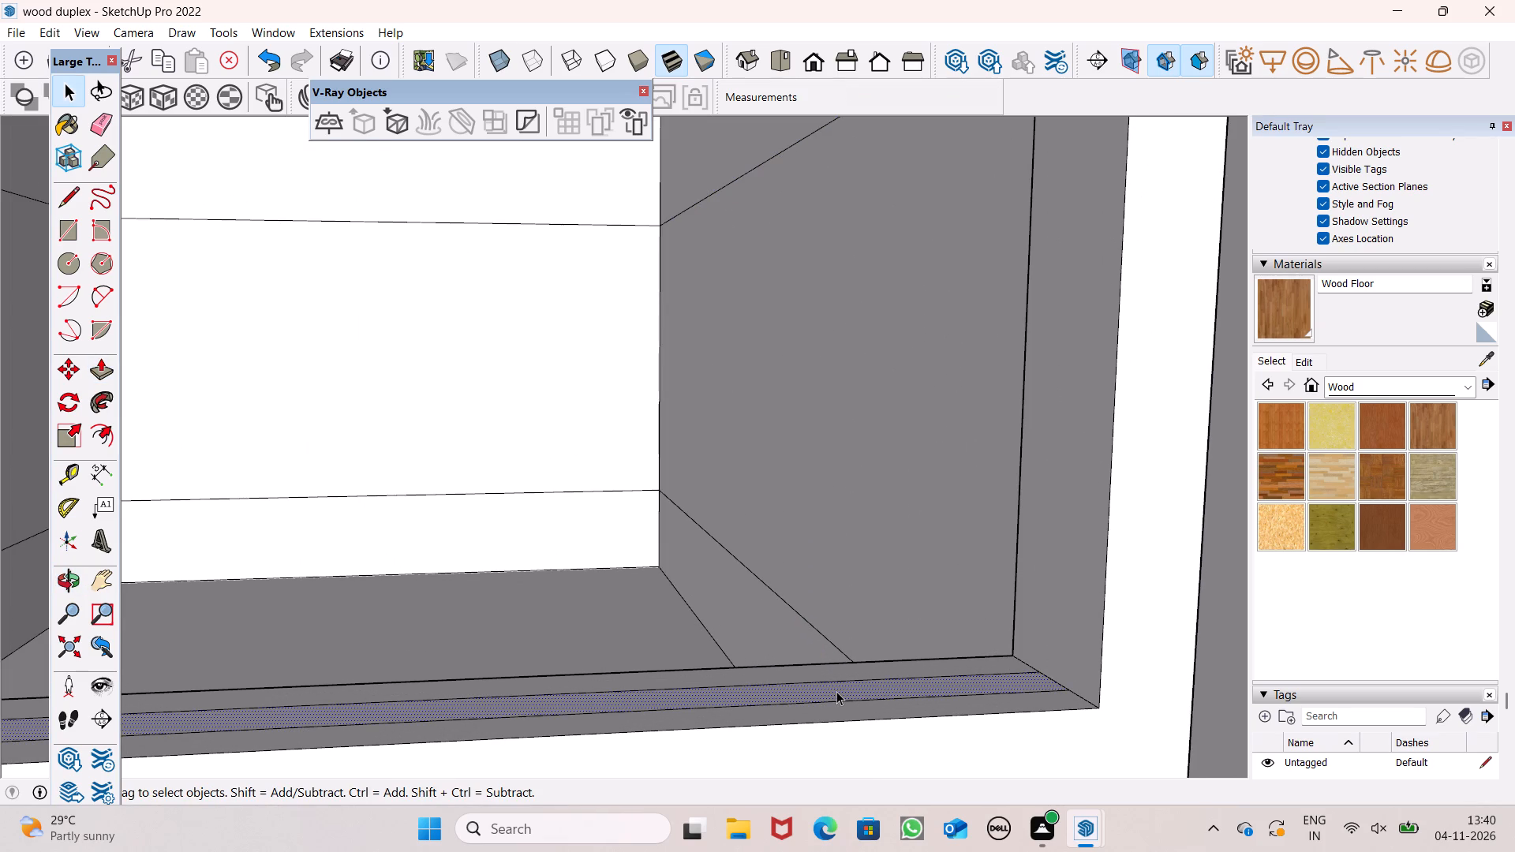
key("p")
left_click(836, 691)
scroll(835, 666, "down", 8)
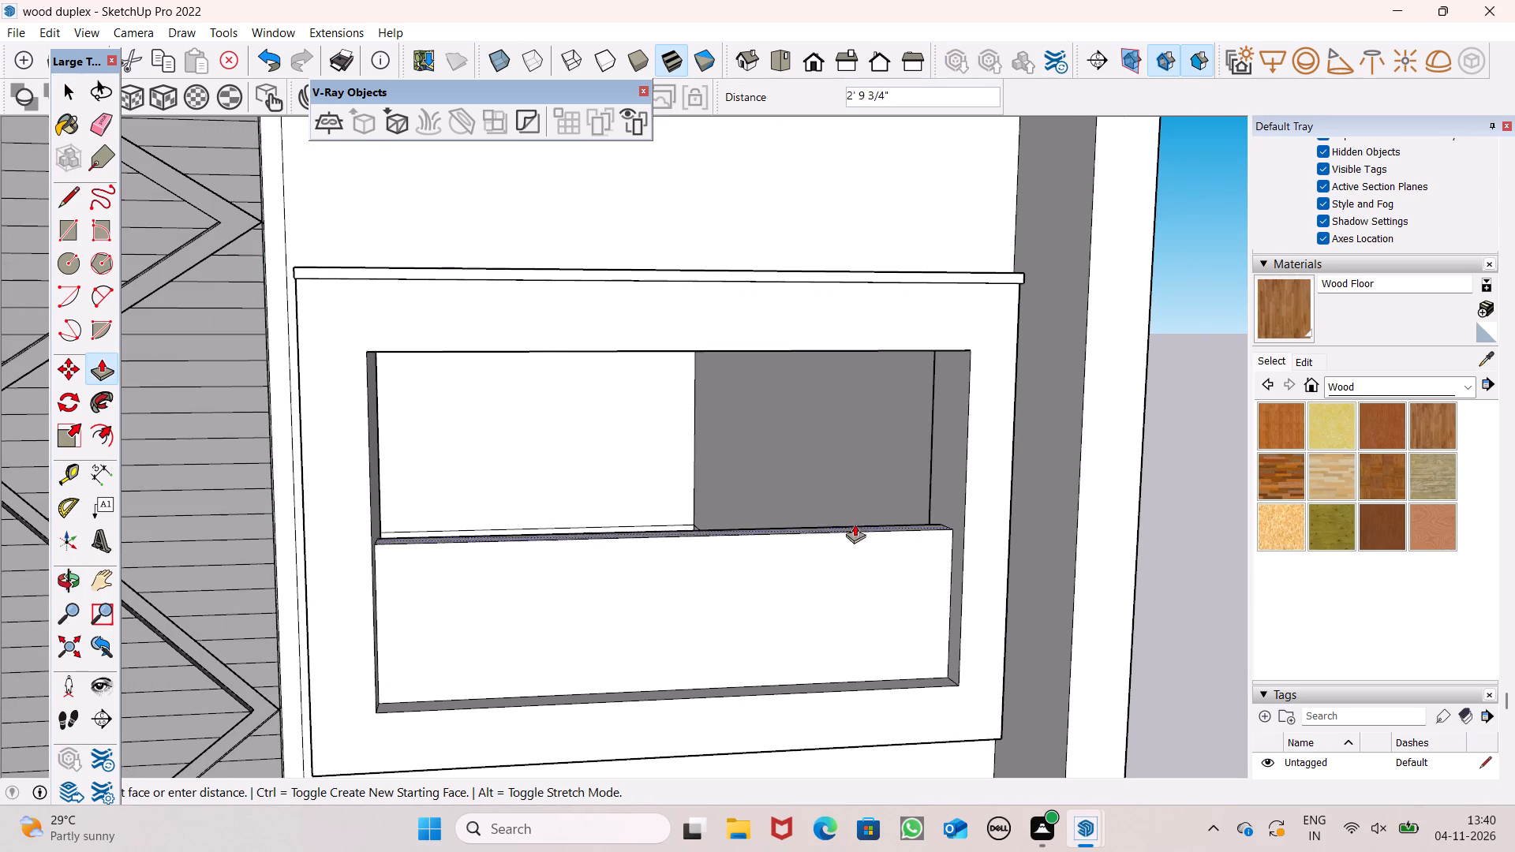
scroll(948, 398, "up", 13)
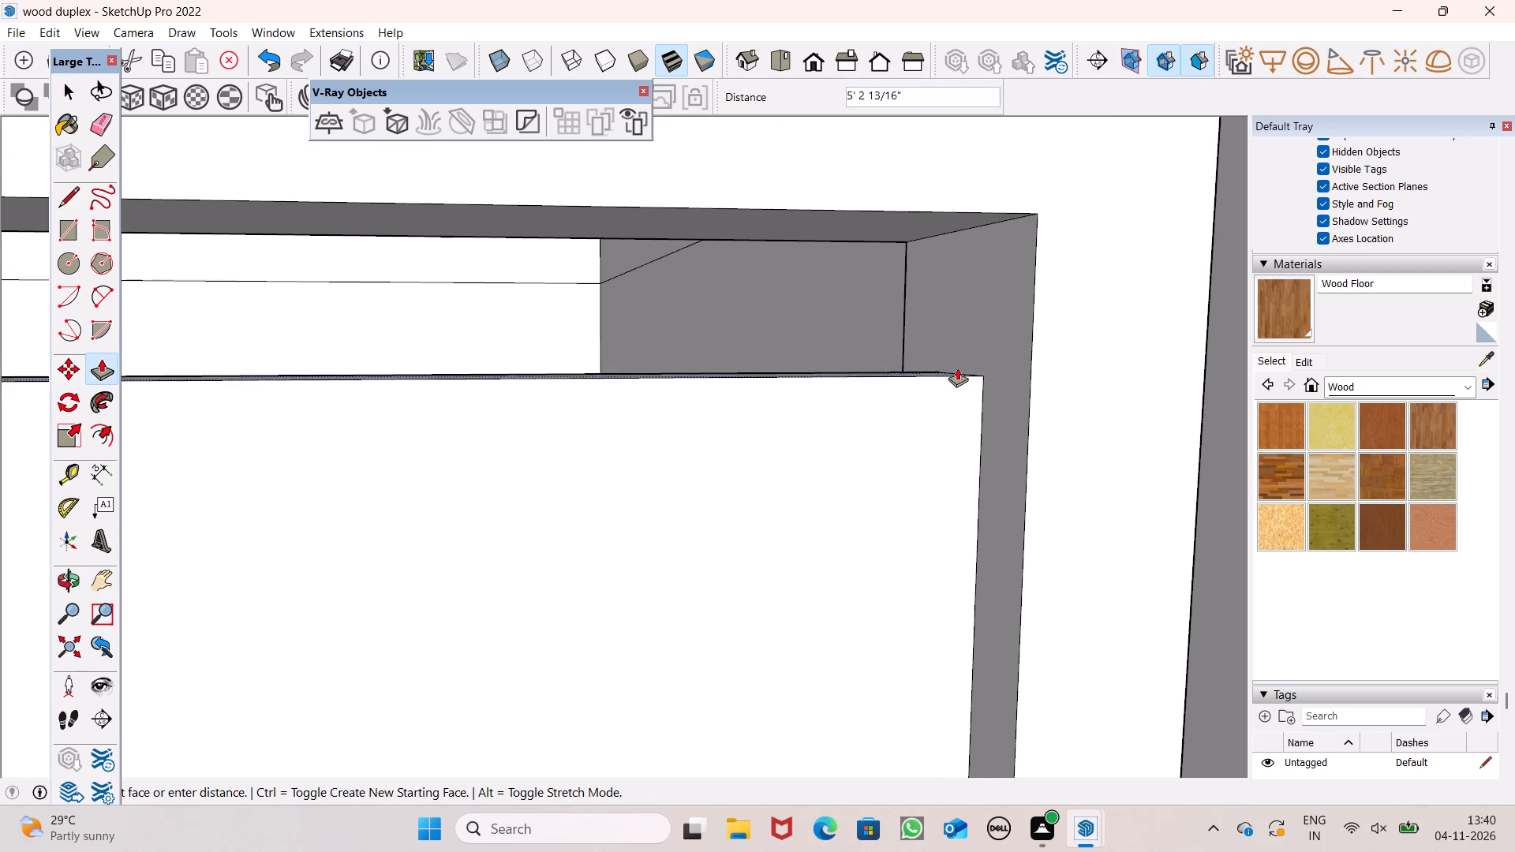
left_click(1012, 225)
key("space")
Offset the outline of the upper window's panel face inward to mark an even frame border.
key("o")
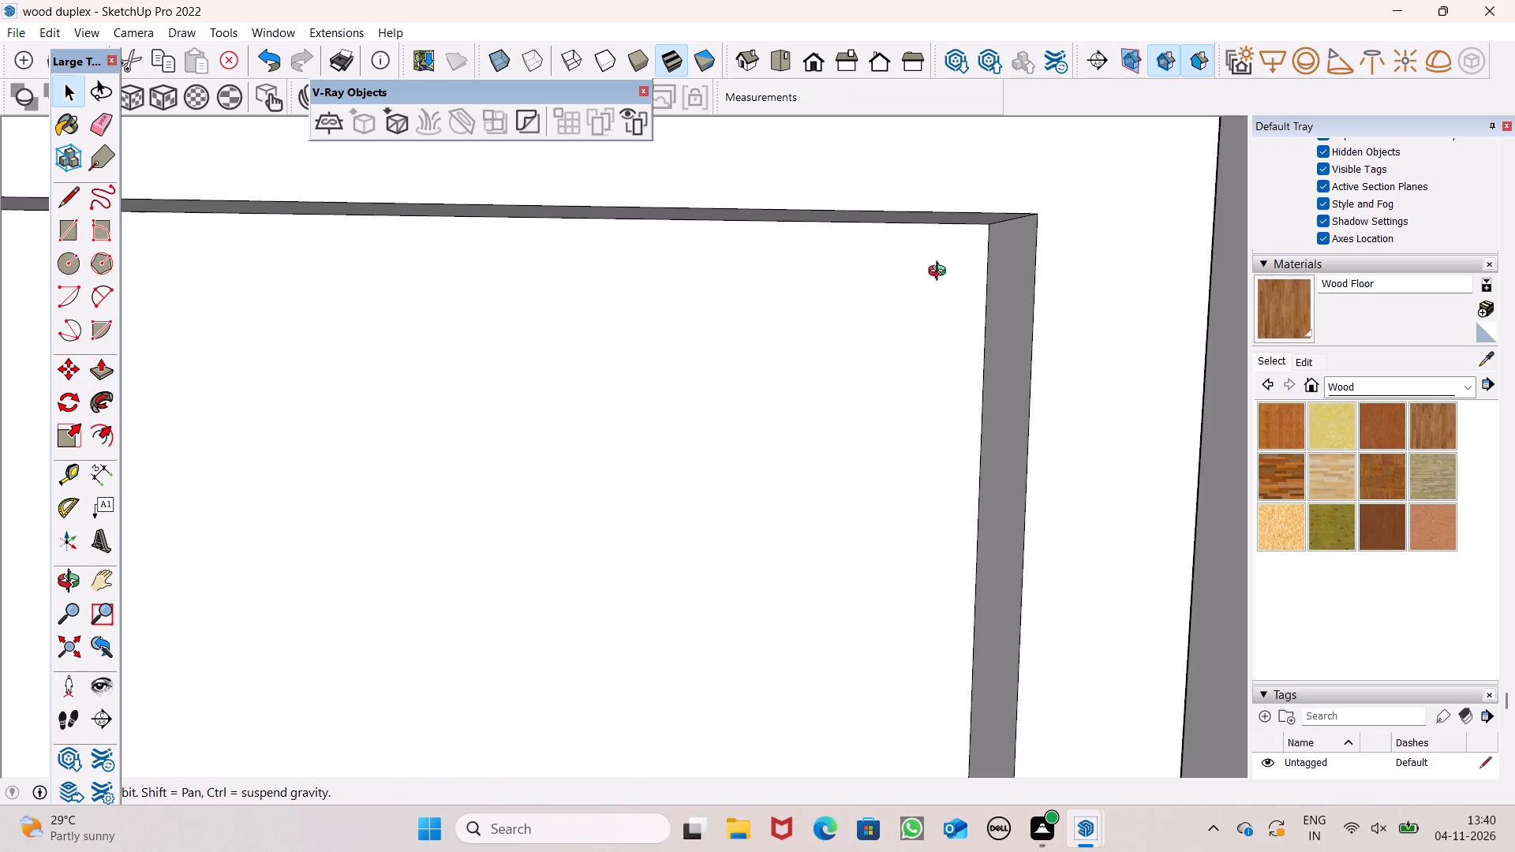
scroll(882, 312, "down", 13)
left_click_drag(863, 317, 942, 342)
scroll(847, 319, "down", 4)
left_click_drag(862, 338, 772, 343)
left_click_drag(725, 373, 745, 413, "shift")
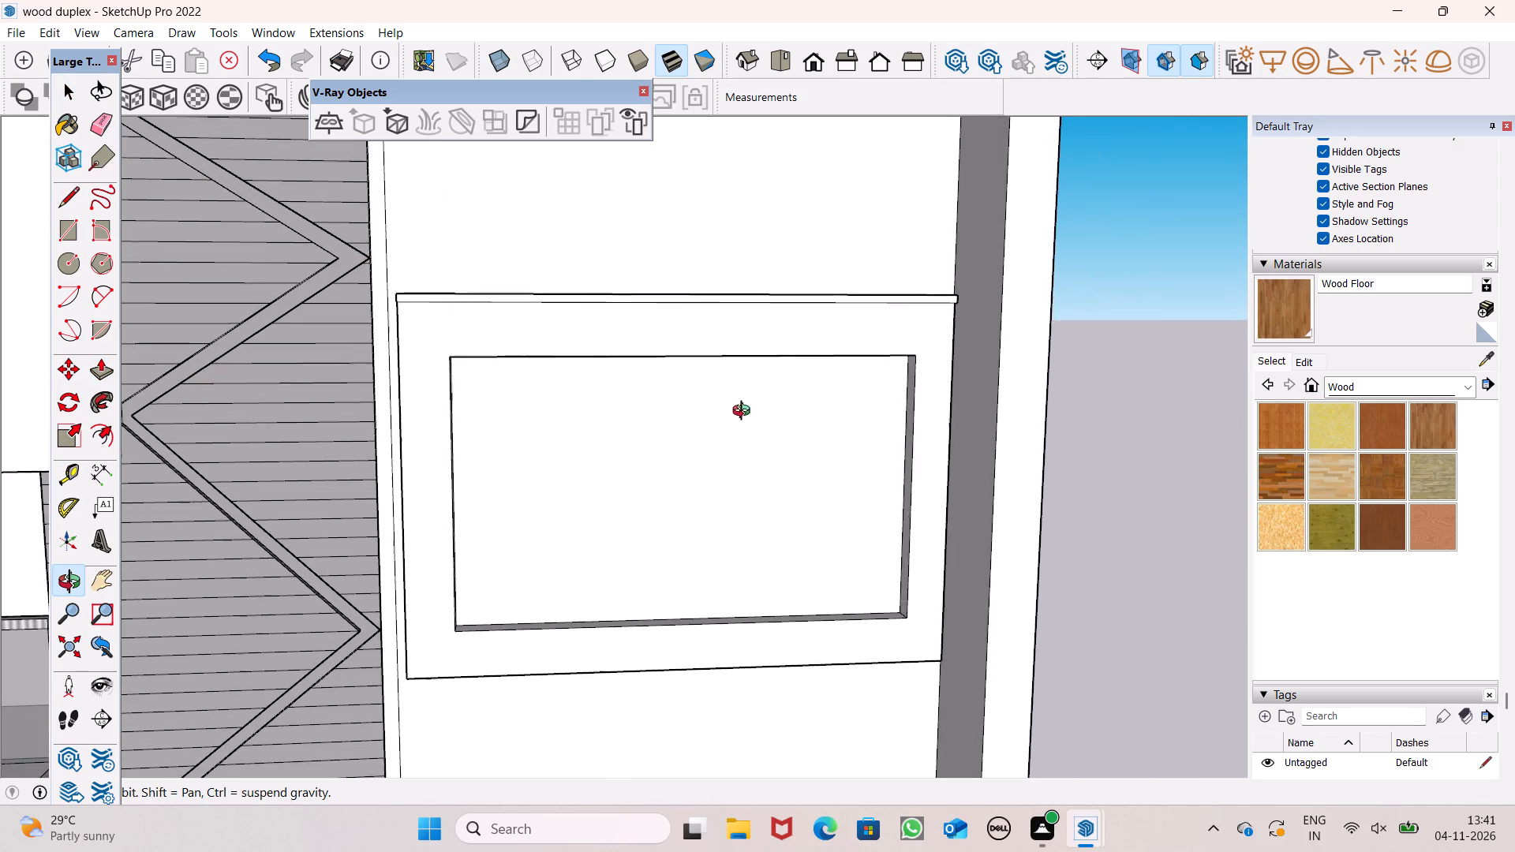
left_click_drag(745, 413, 722, 411, "shift")
left_click_drag(722, 411, 694, 417)
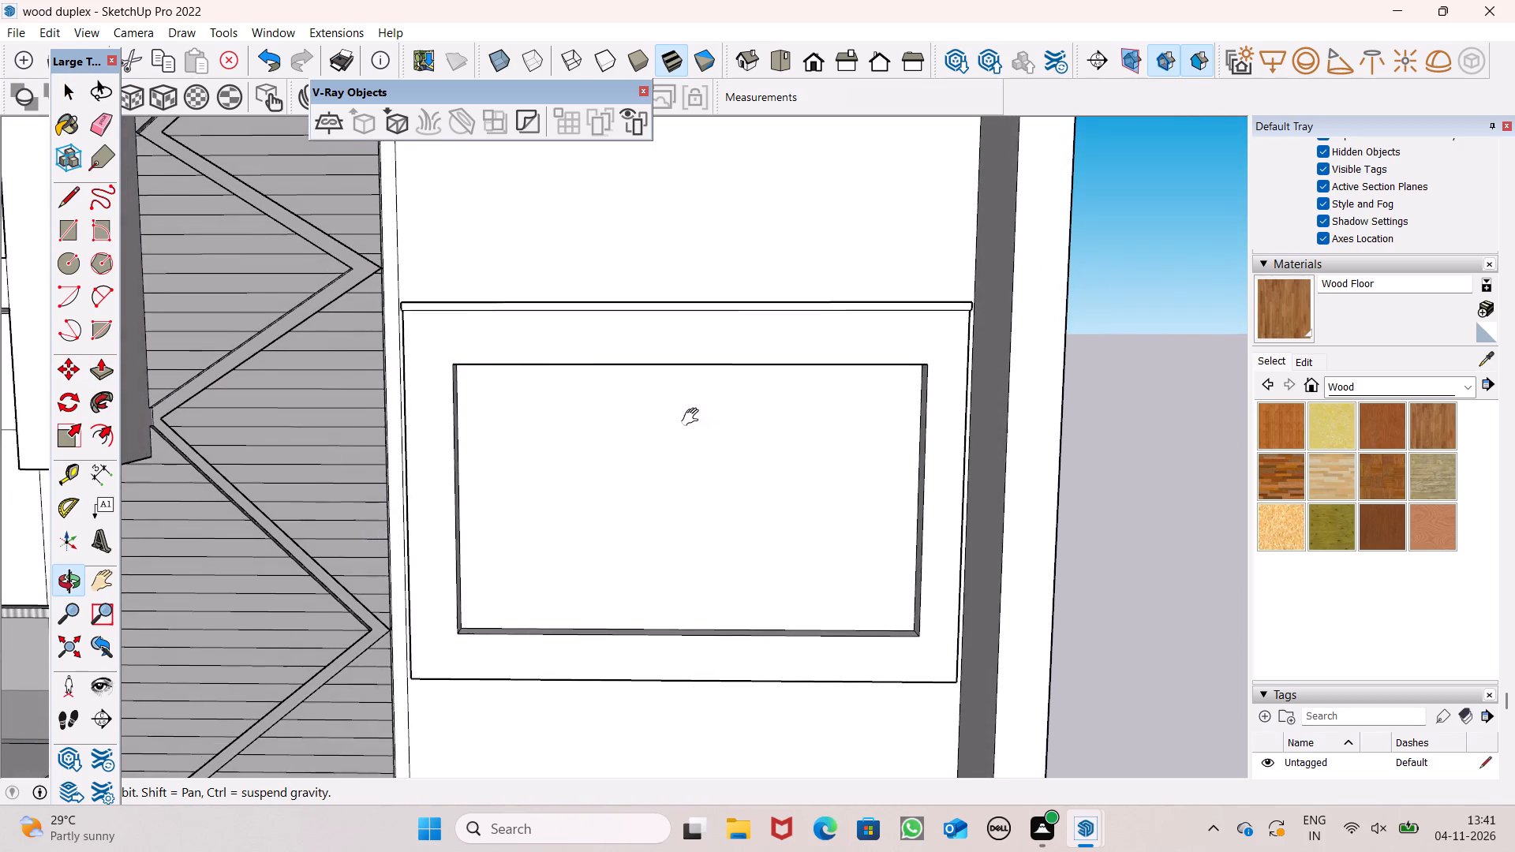
left_click_drag(694, 417, 698, 418)
type("of")
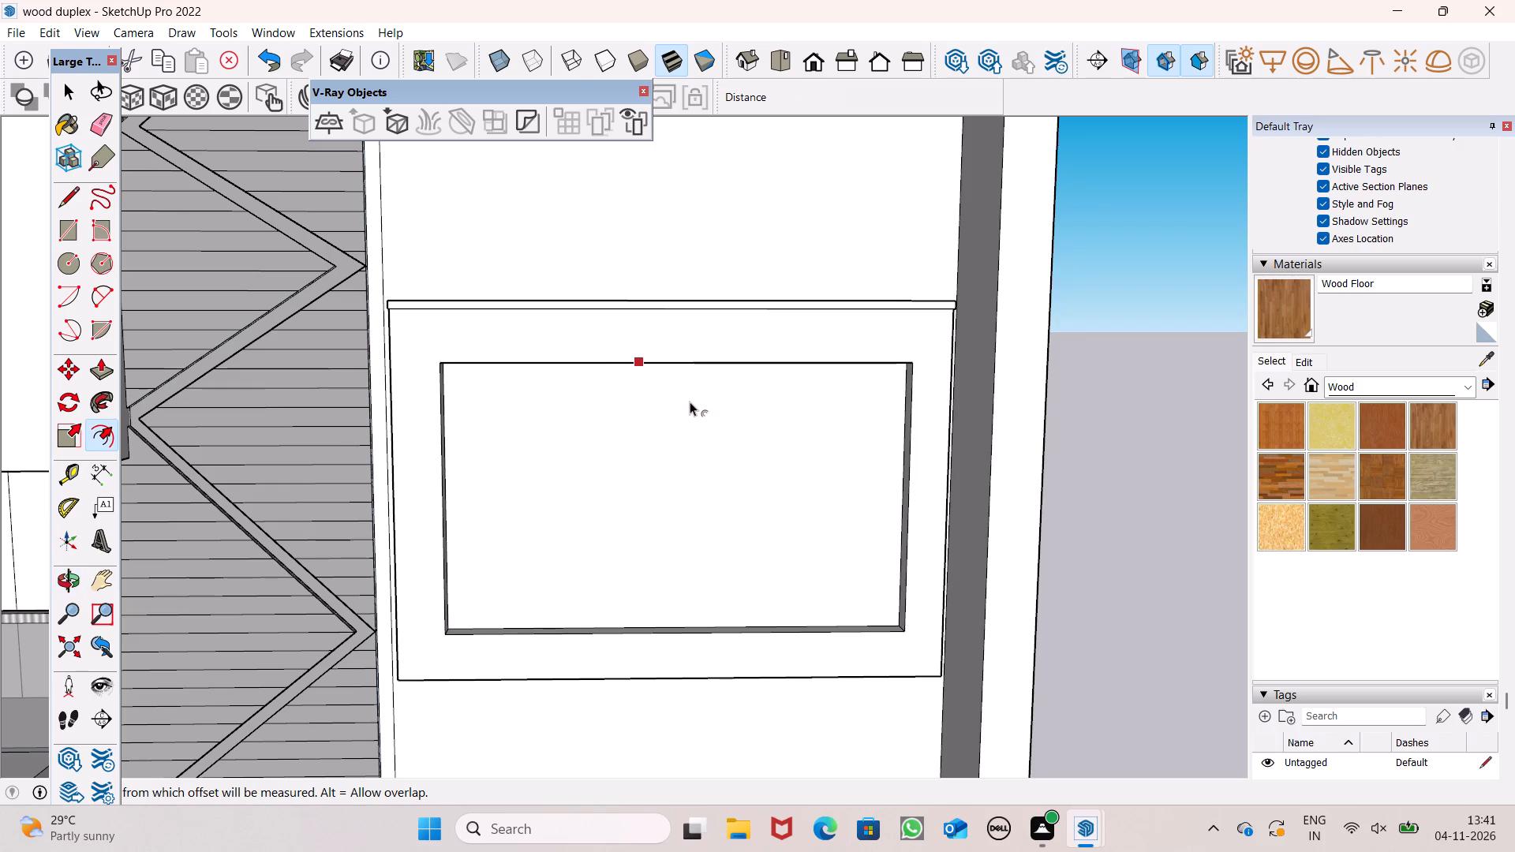
key("space")
left_click(681, 467)
key("o")
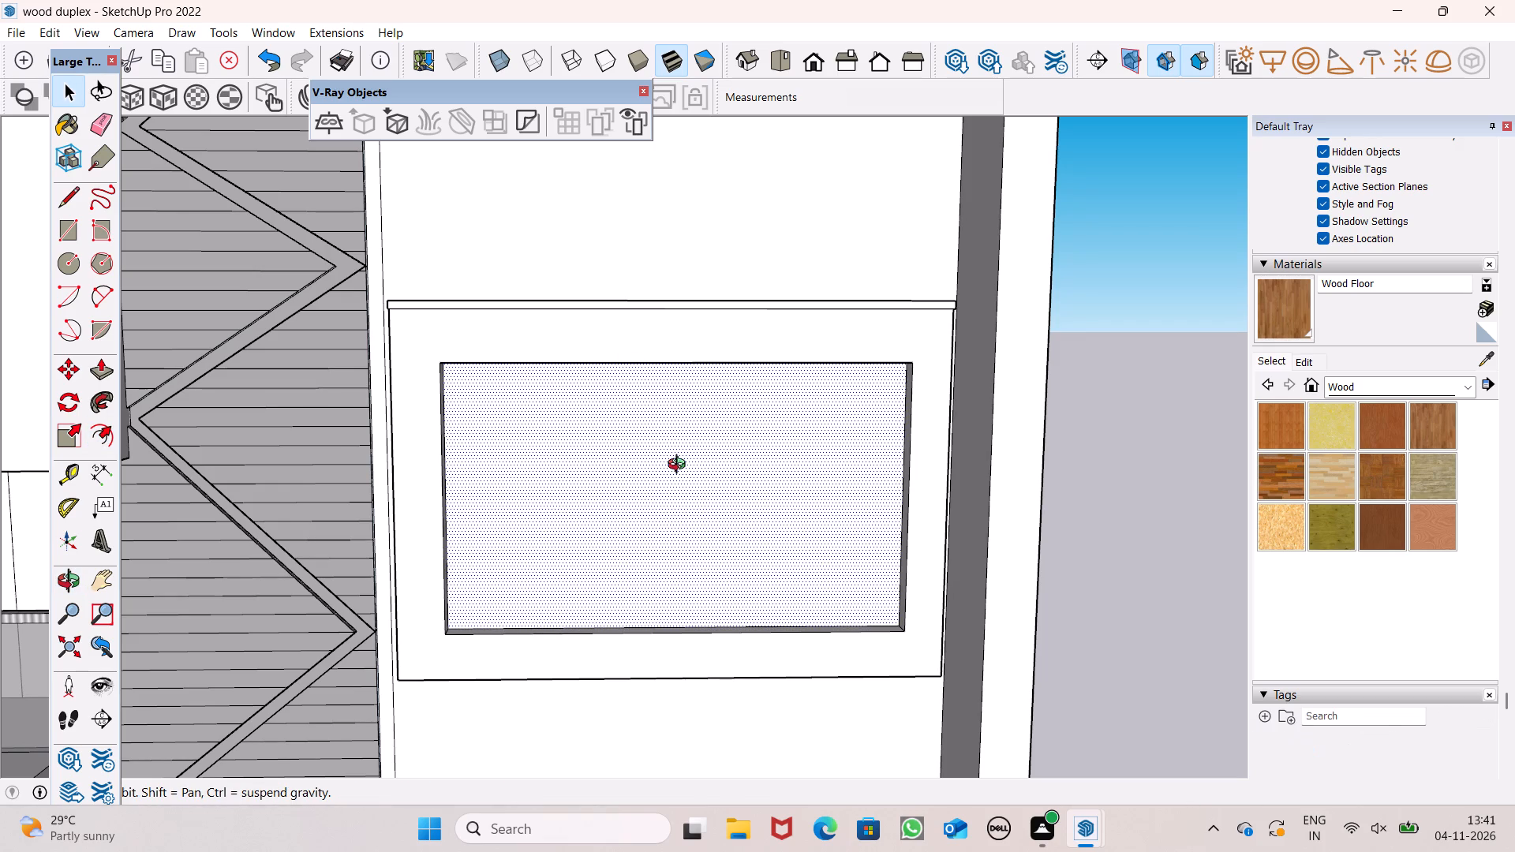
key("f")
scroll(672, 443, "up", 5)
left_click(686, 372)
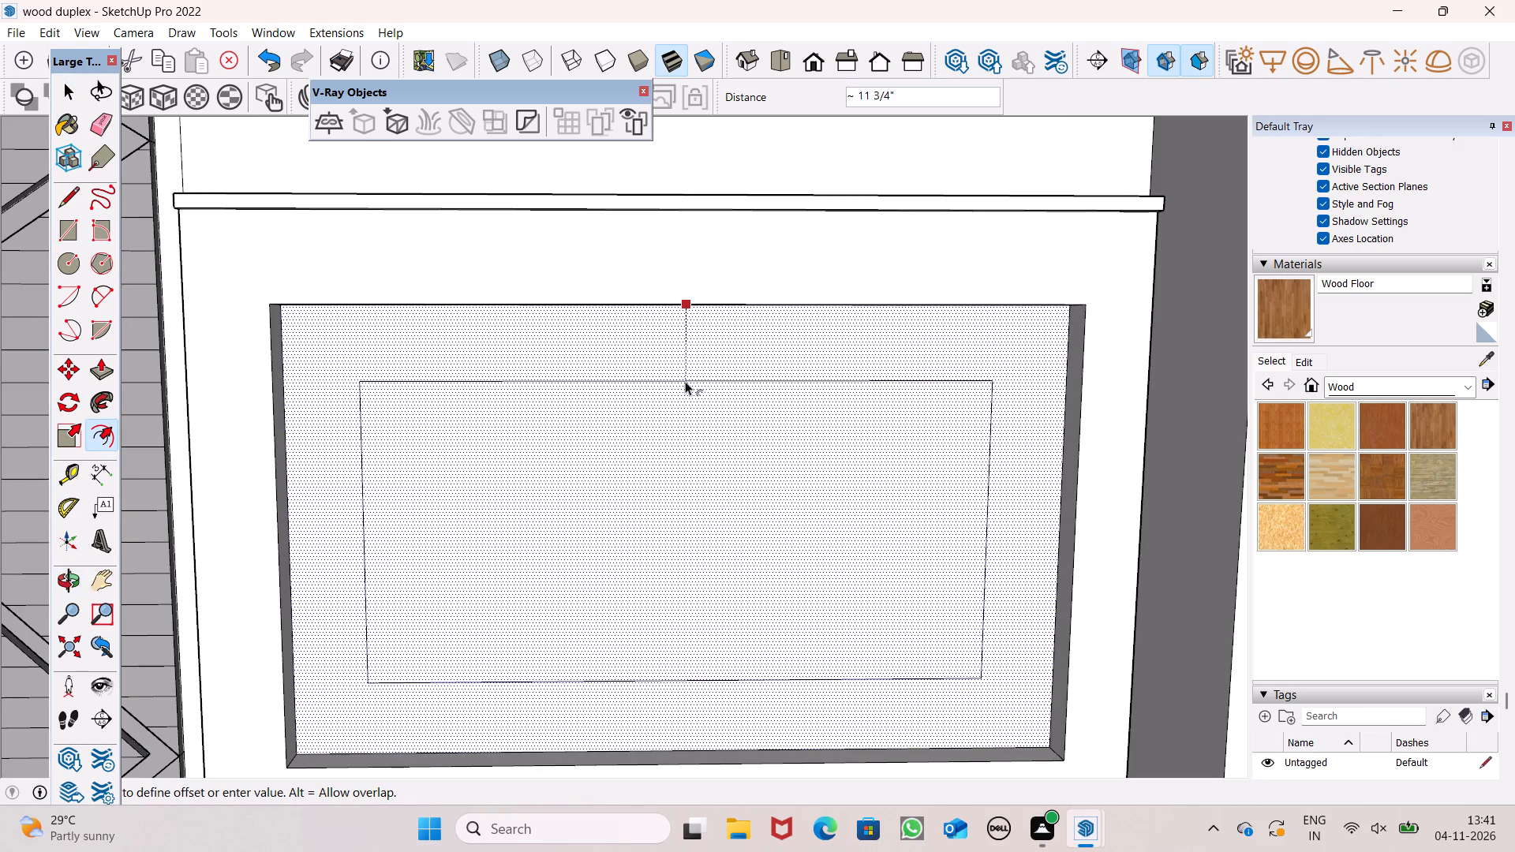
scroll(700, 350, "down", 4)
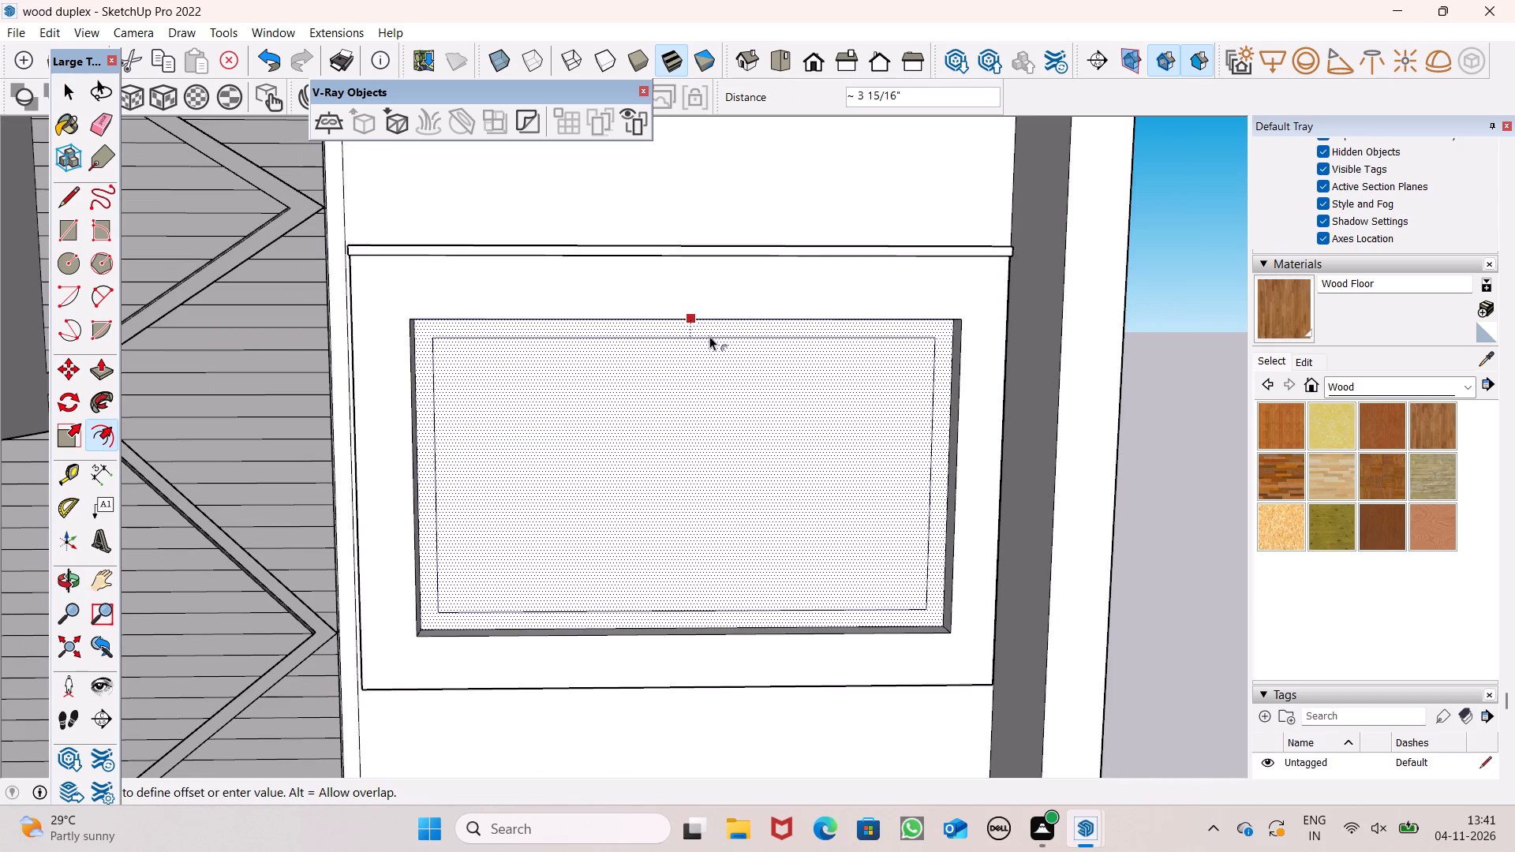
scroll(709, 337, "up", 5)
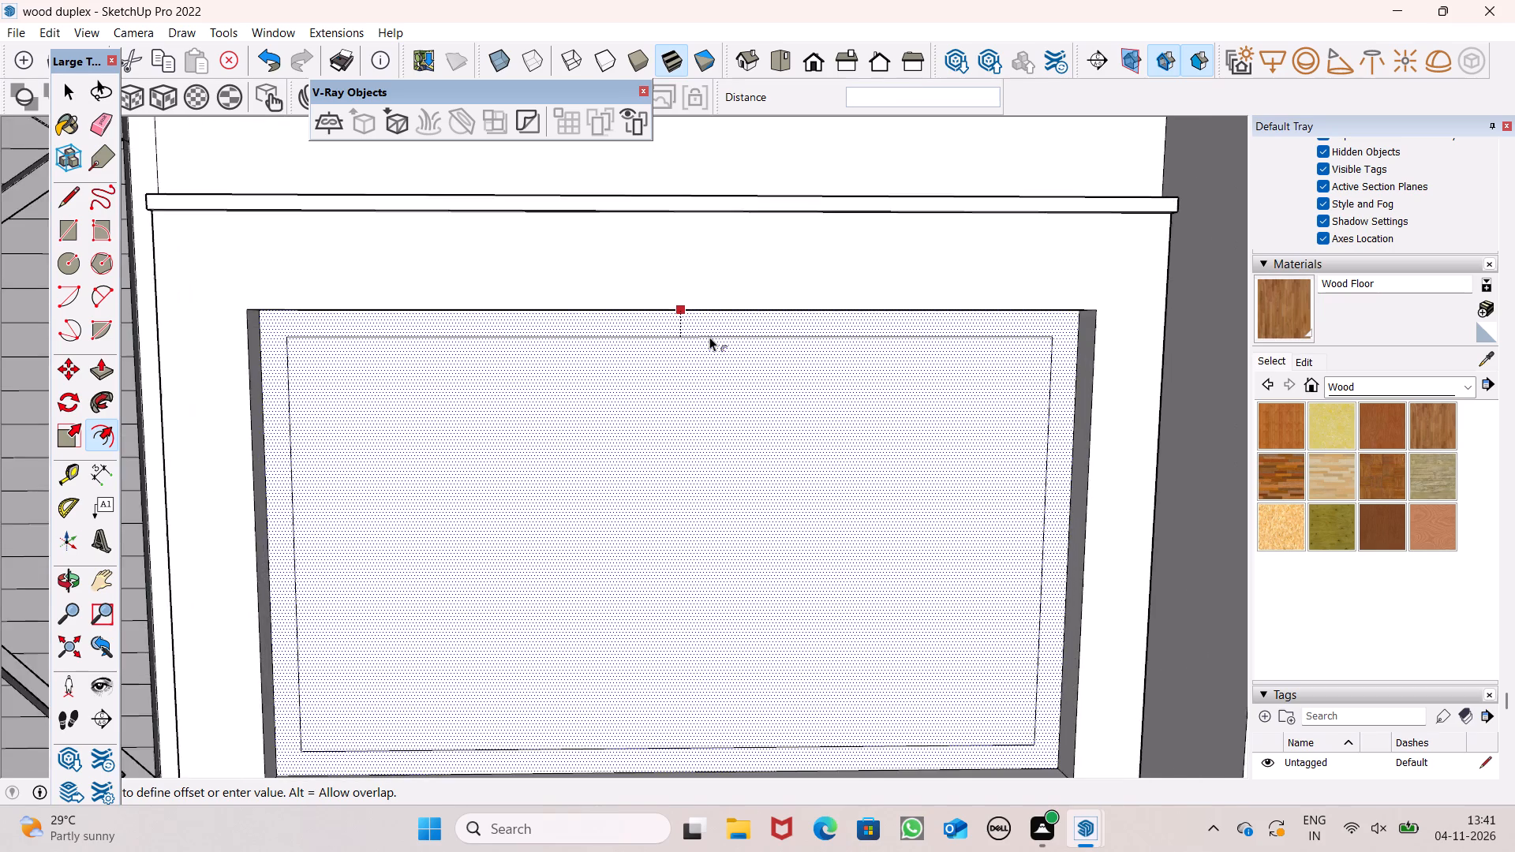
scroll(713, 345, "down", 3)
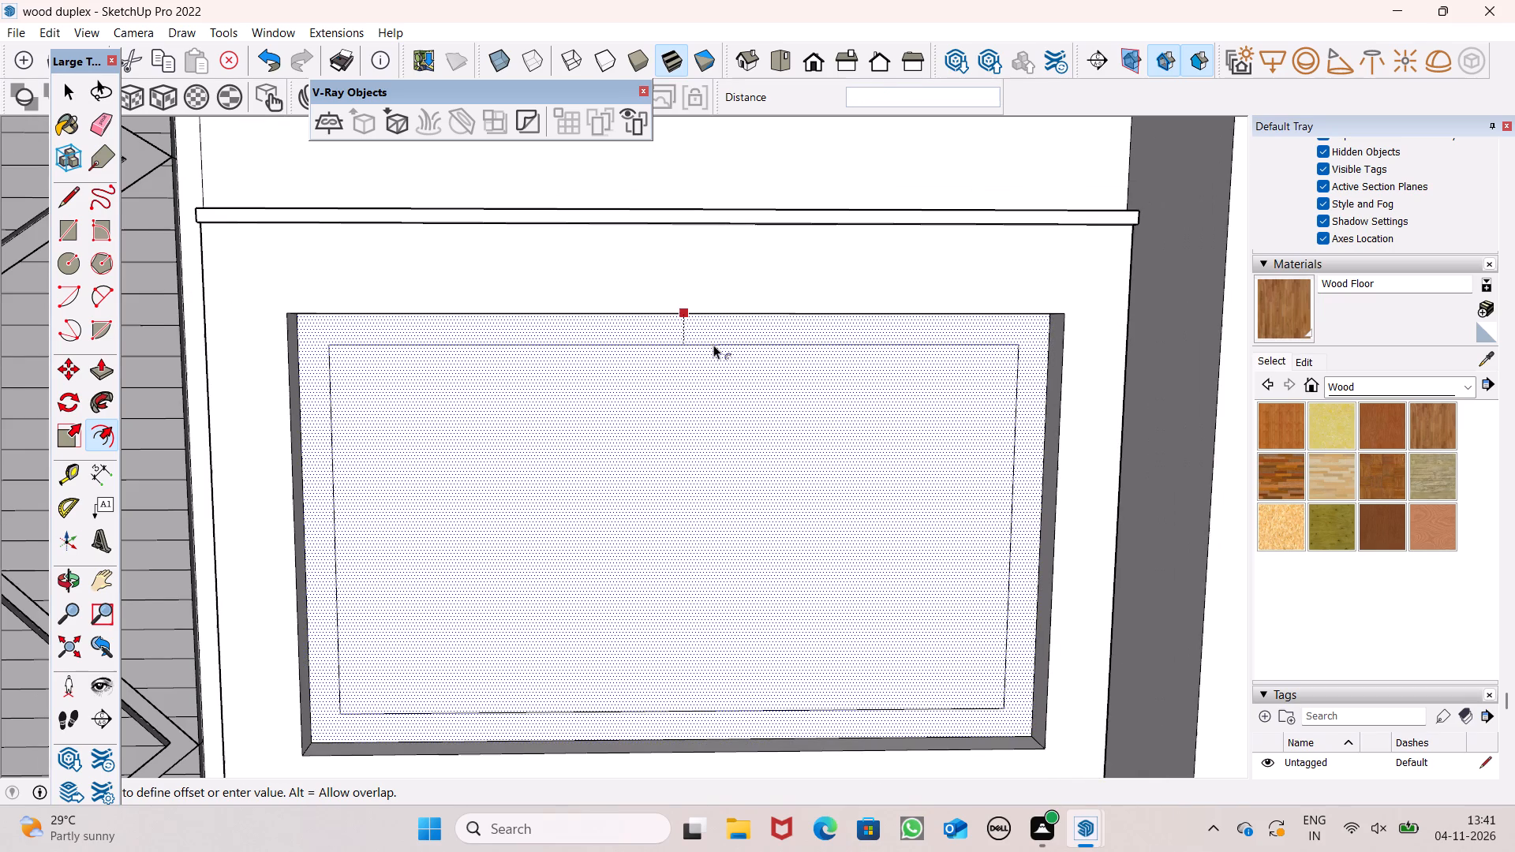
left_click(713, 347)
key("space")
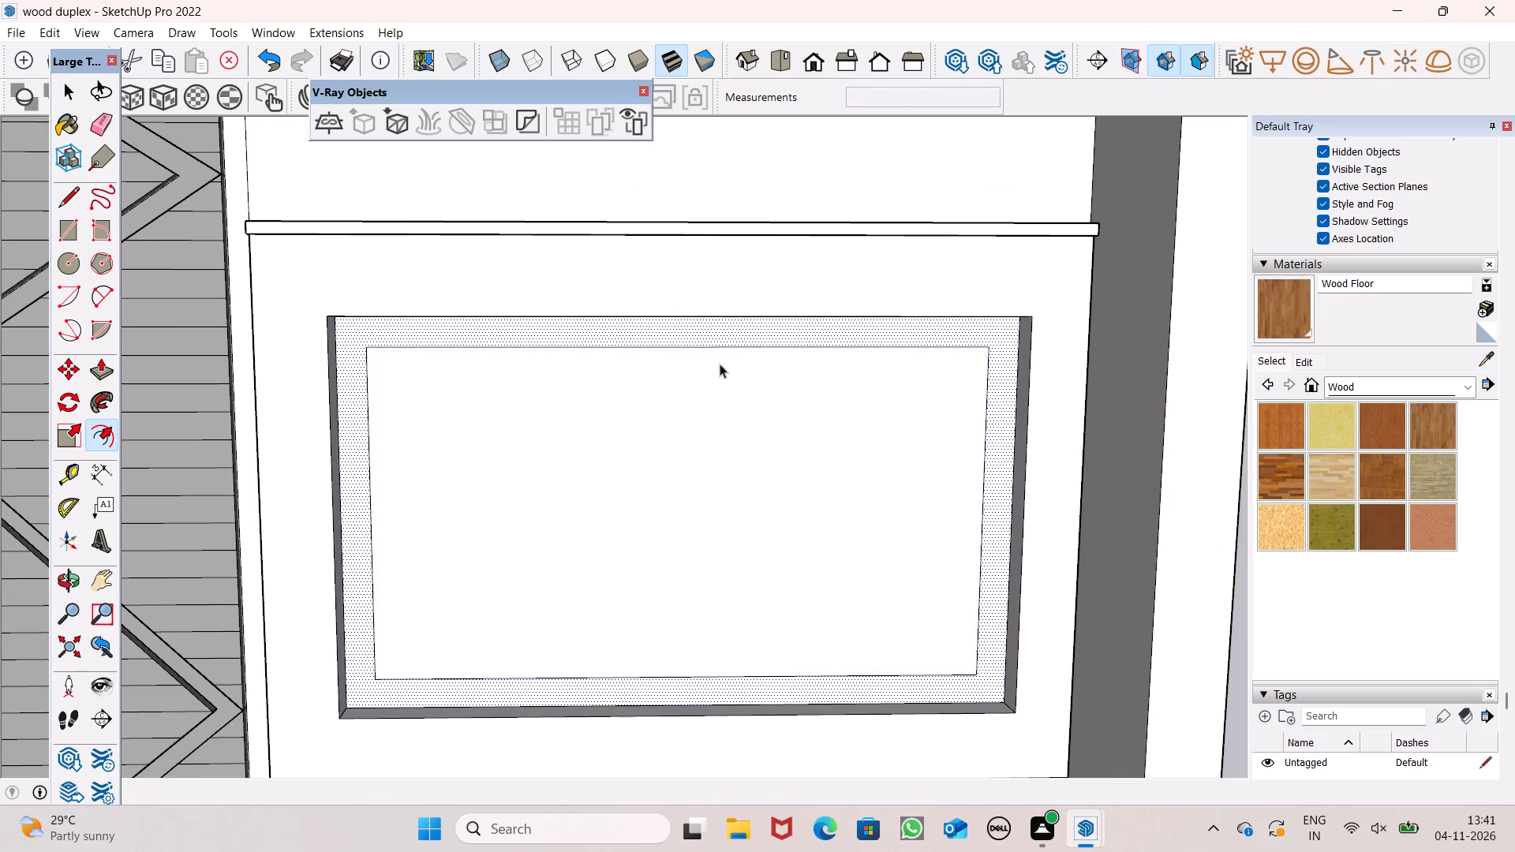
Examine the upper window's panel and its offset border from several angles.
scroll(701, 394, "down", 5)
scroll(700, 395, "up", 3)
key("o")
left_click_drag(675, 439, 734, 424)
left_click_drag(719, 420, 688, 426, "shift")
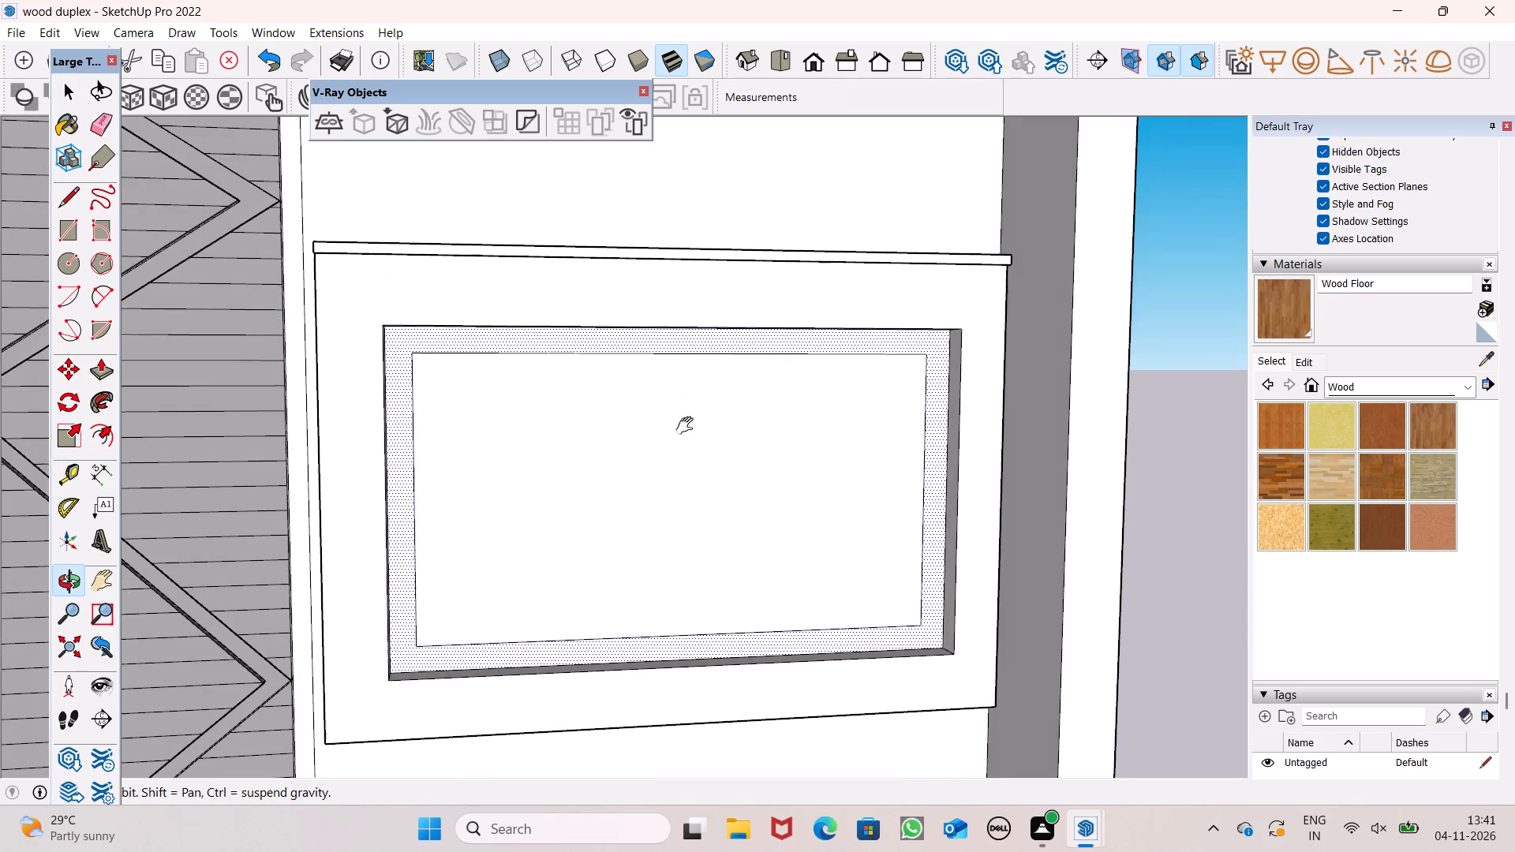
left_click_drag(688, 426, 671, 429, "shift")
key("space")
left_click(1098, 471)
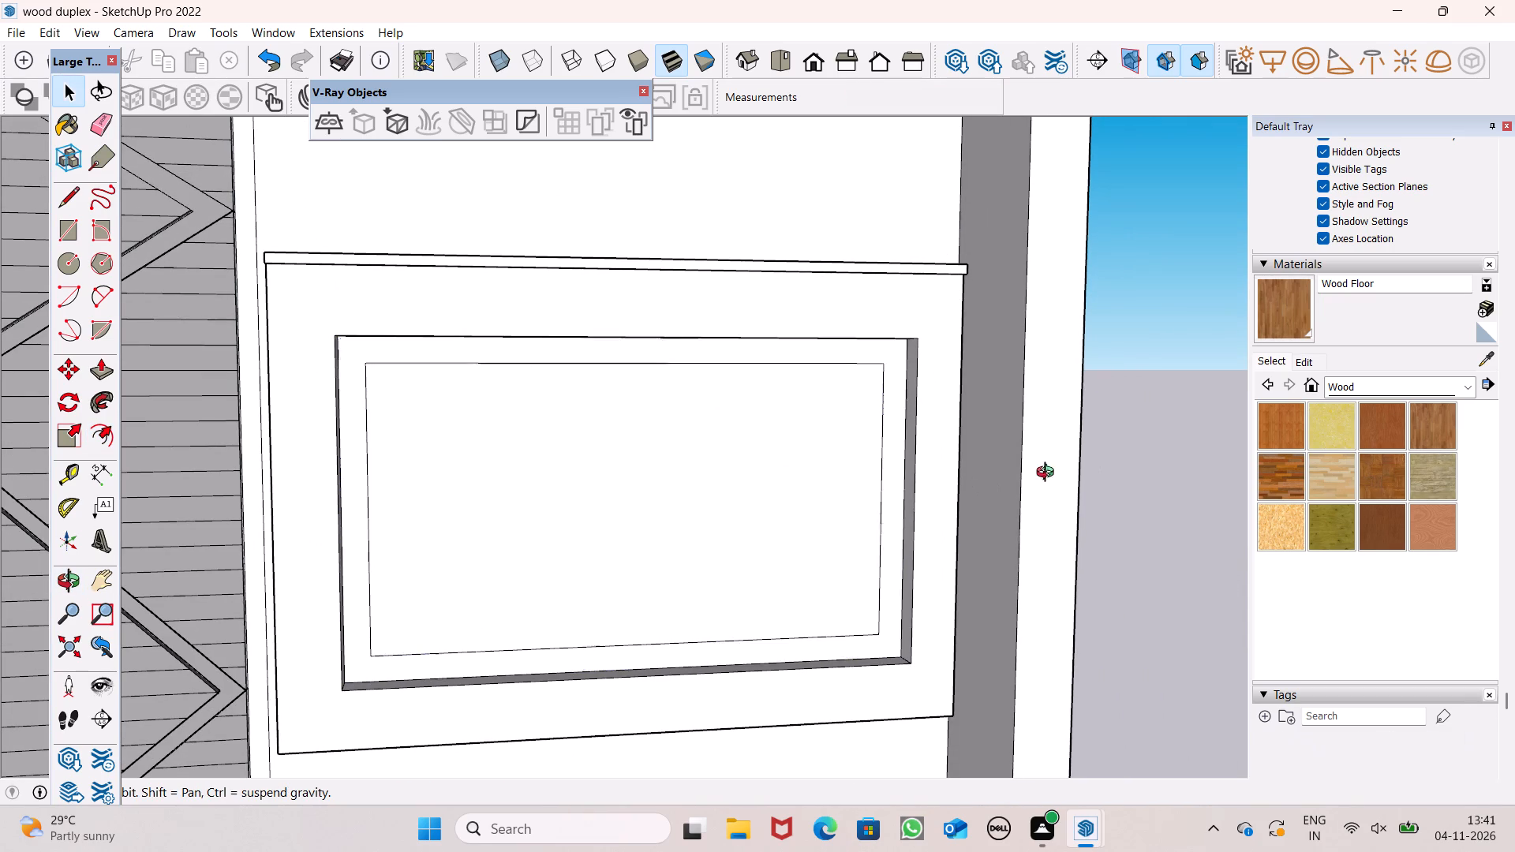
key("o")
left_click_drag(979, 485, 915, 485)
scroll(778, 476, "down", 6)
left_click_drag(720, 494, 748, 499)
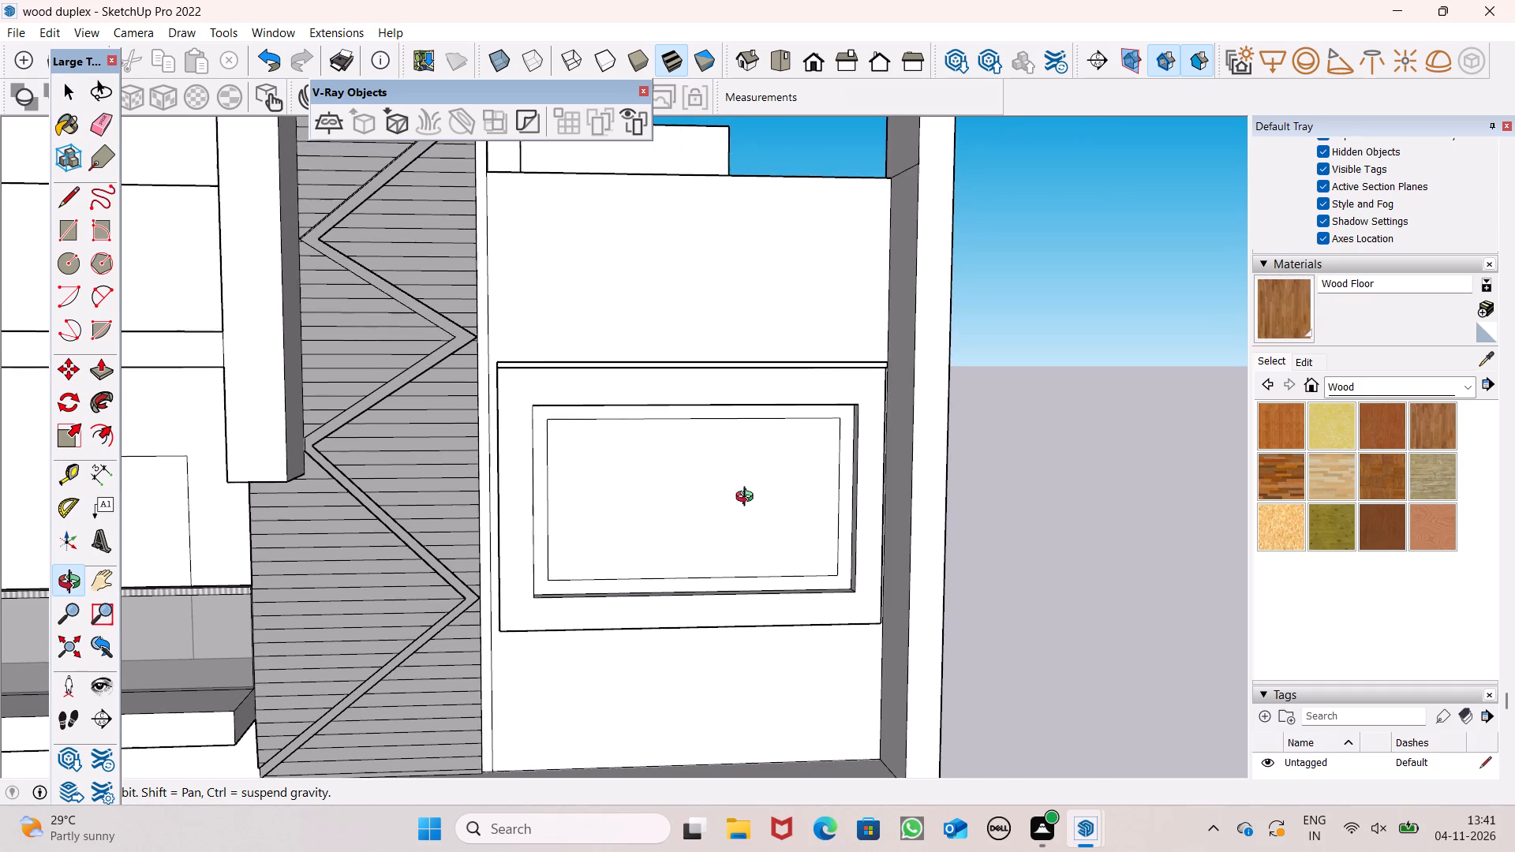
left_click_drag(748, 499, 780, 506)
scroll(719, 479, "up", 3)
left_click_drag(719, 479, 696, 479, "shift")
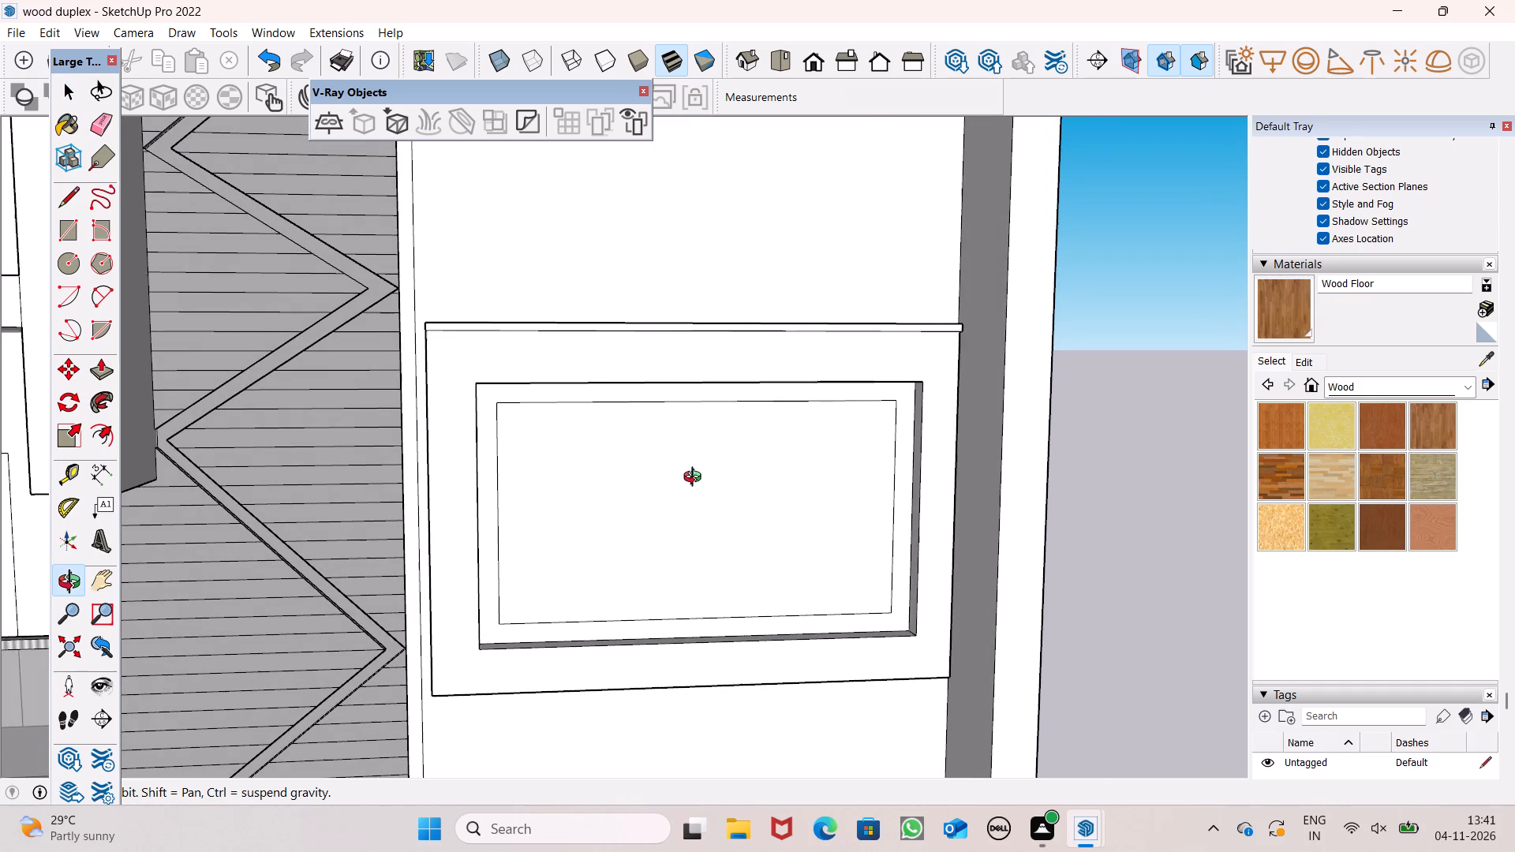
left_click_drag(696, 479, 686, 473, "shift")
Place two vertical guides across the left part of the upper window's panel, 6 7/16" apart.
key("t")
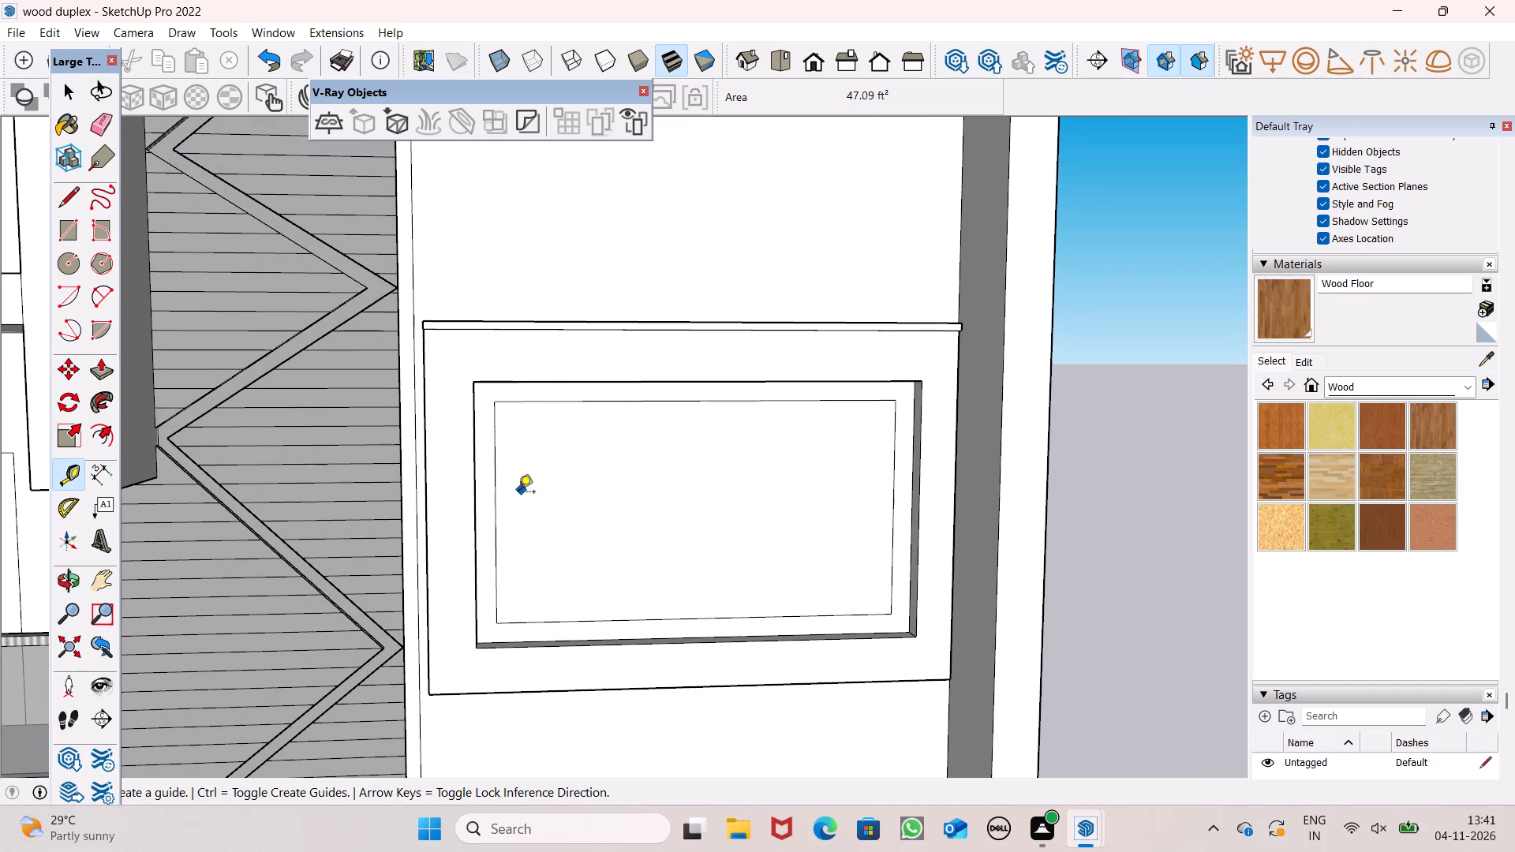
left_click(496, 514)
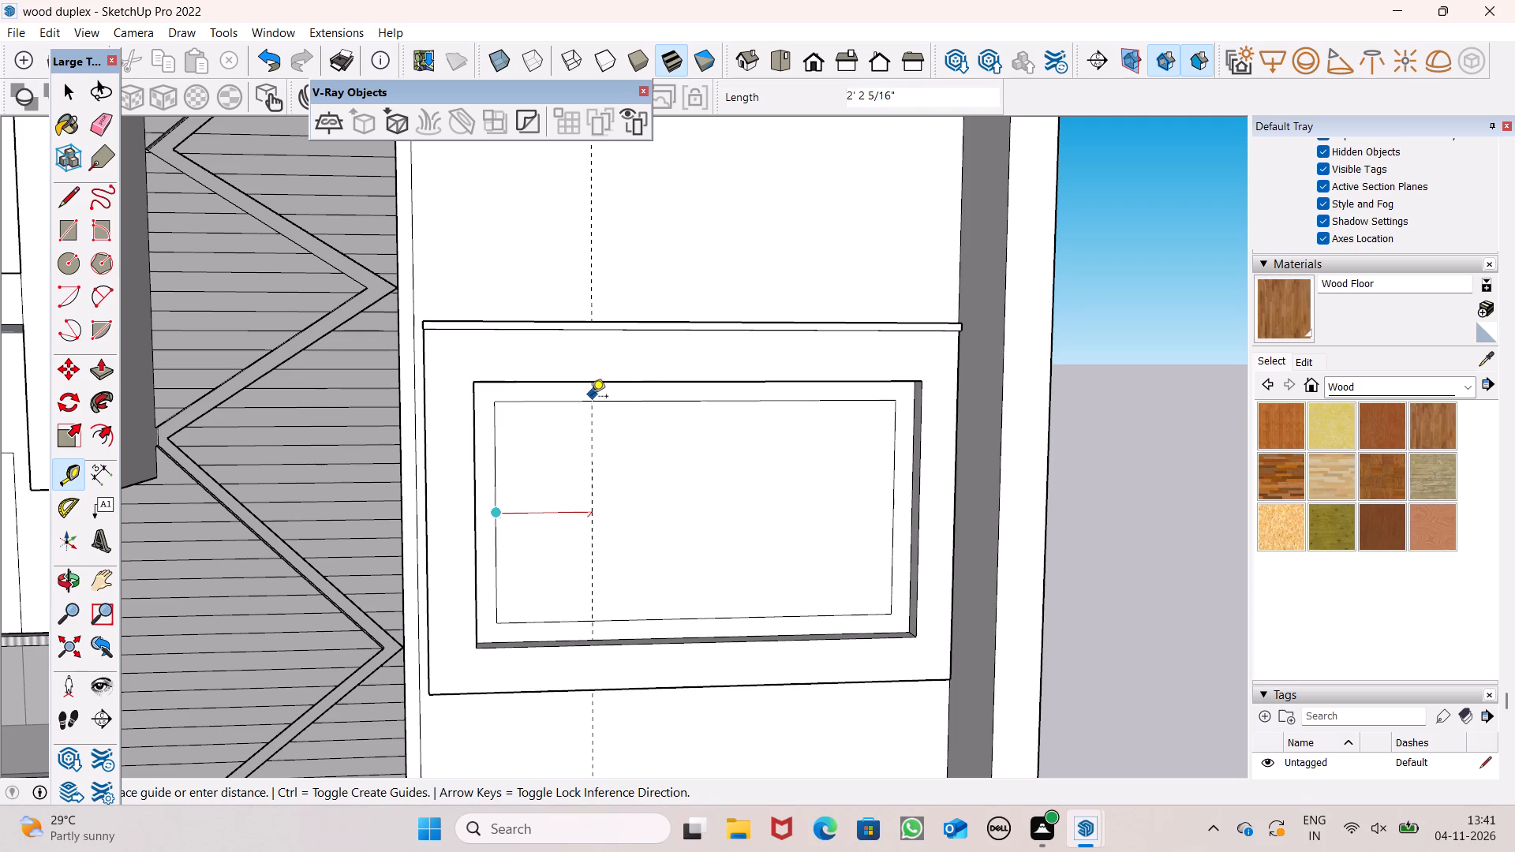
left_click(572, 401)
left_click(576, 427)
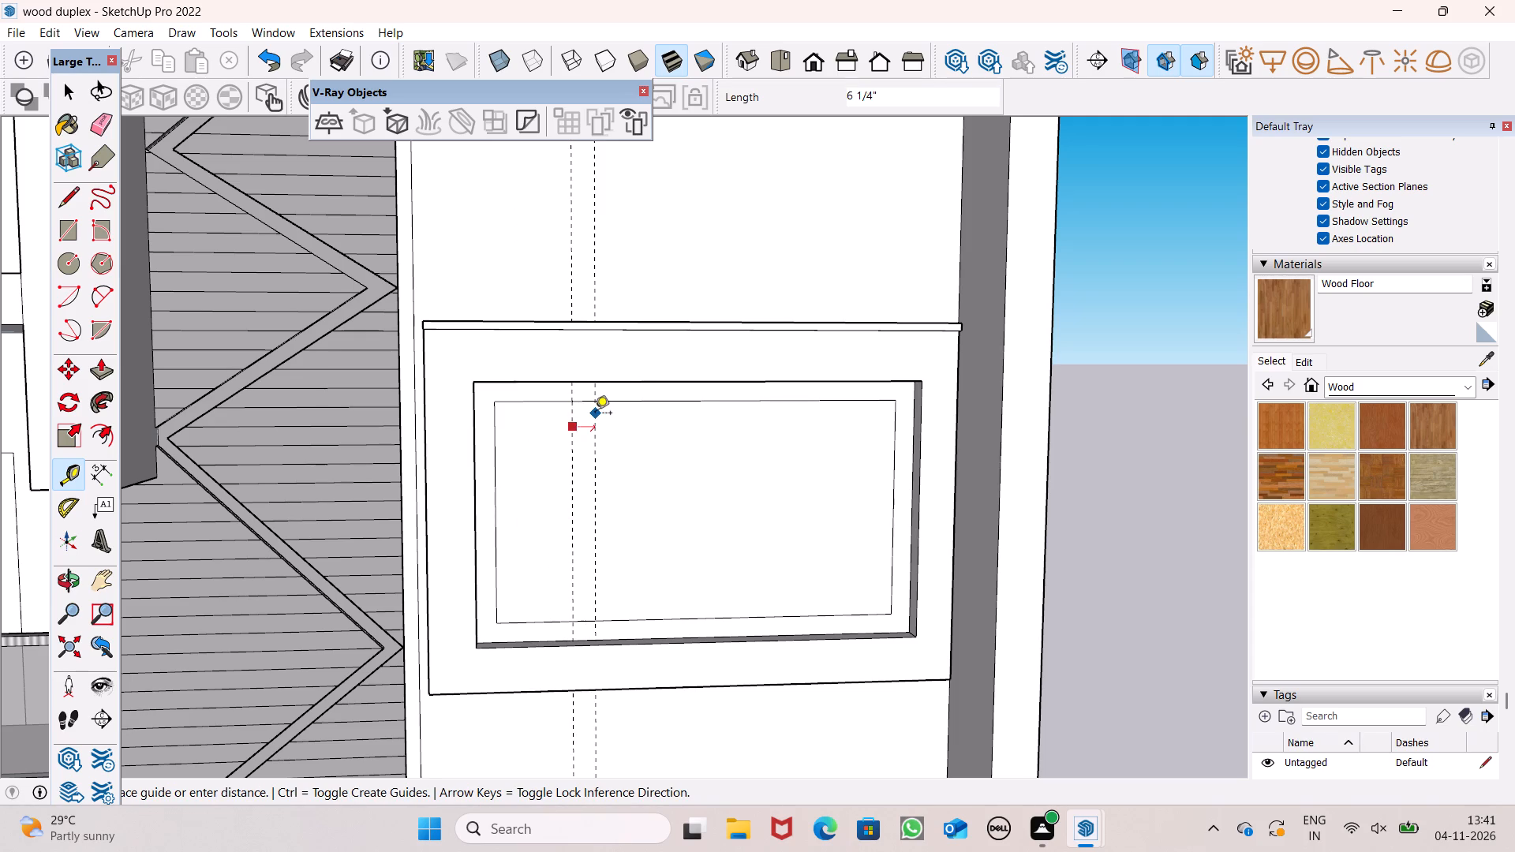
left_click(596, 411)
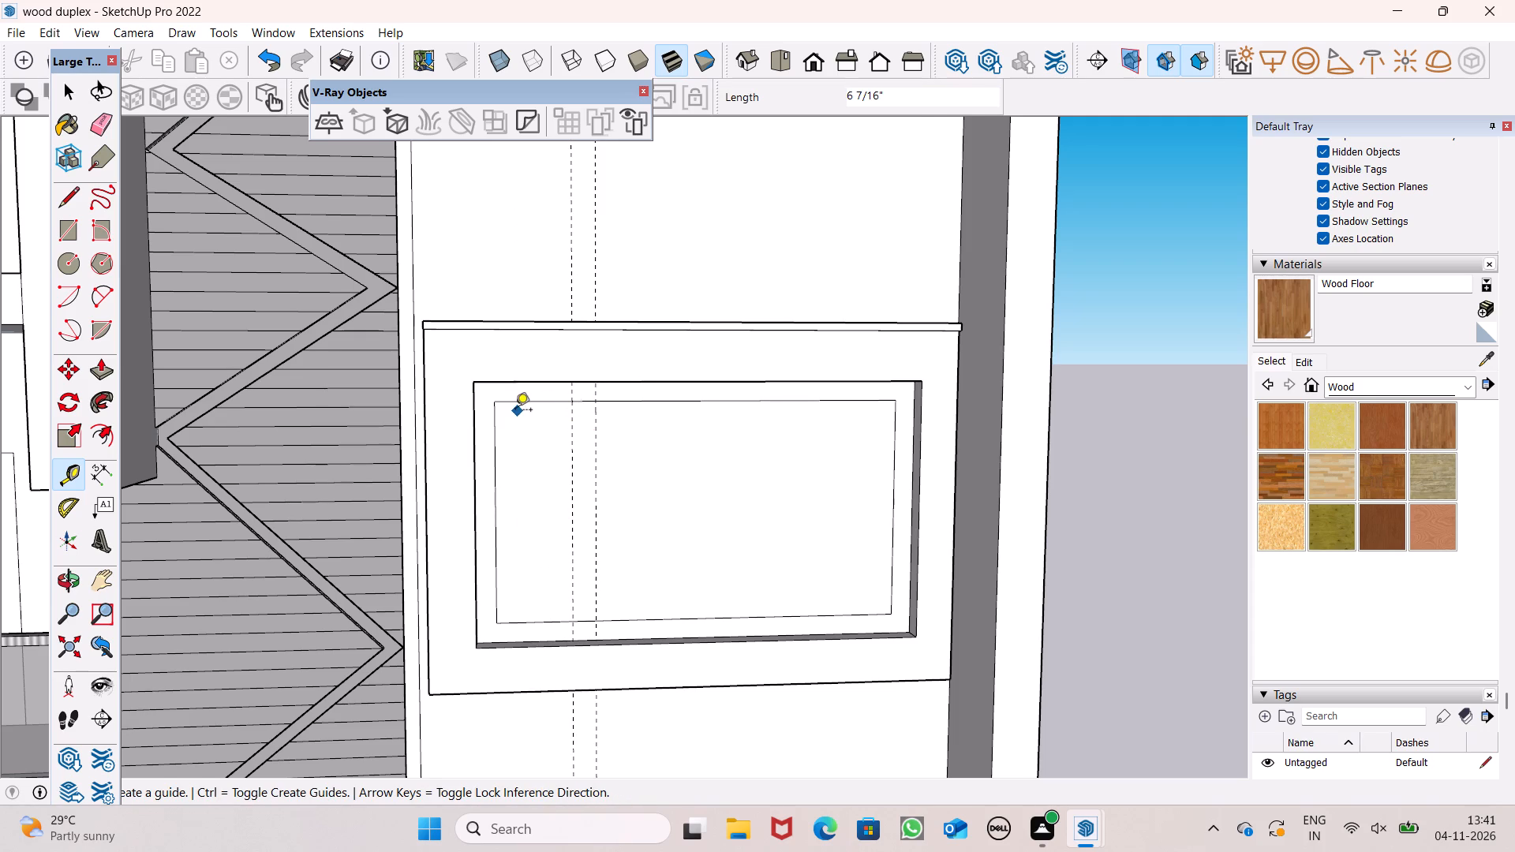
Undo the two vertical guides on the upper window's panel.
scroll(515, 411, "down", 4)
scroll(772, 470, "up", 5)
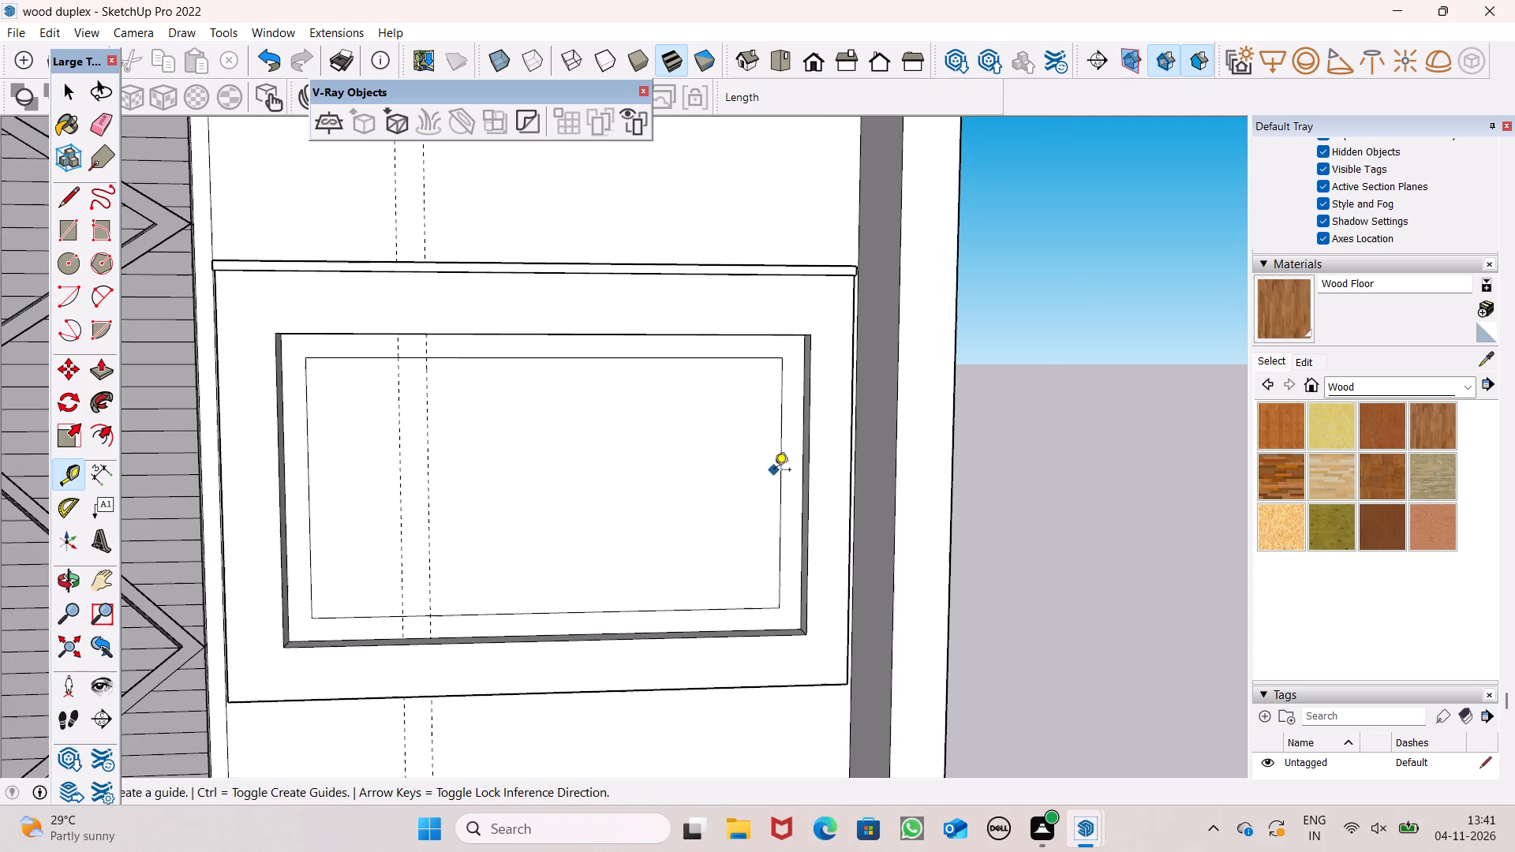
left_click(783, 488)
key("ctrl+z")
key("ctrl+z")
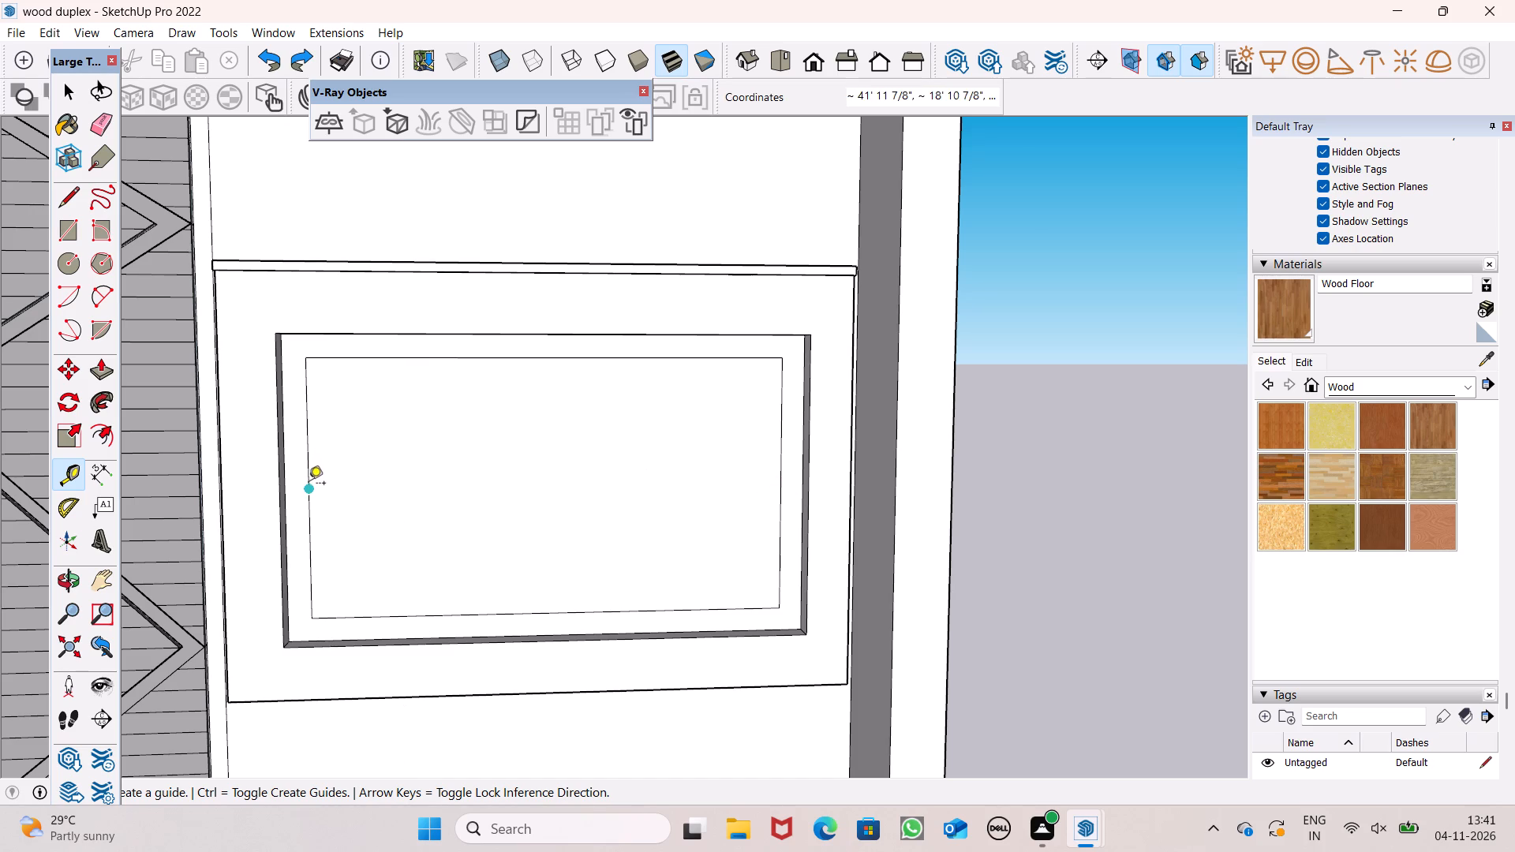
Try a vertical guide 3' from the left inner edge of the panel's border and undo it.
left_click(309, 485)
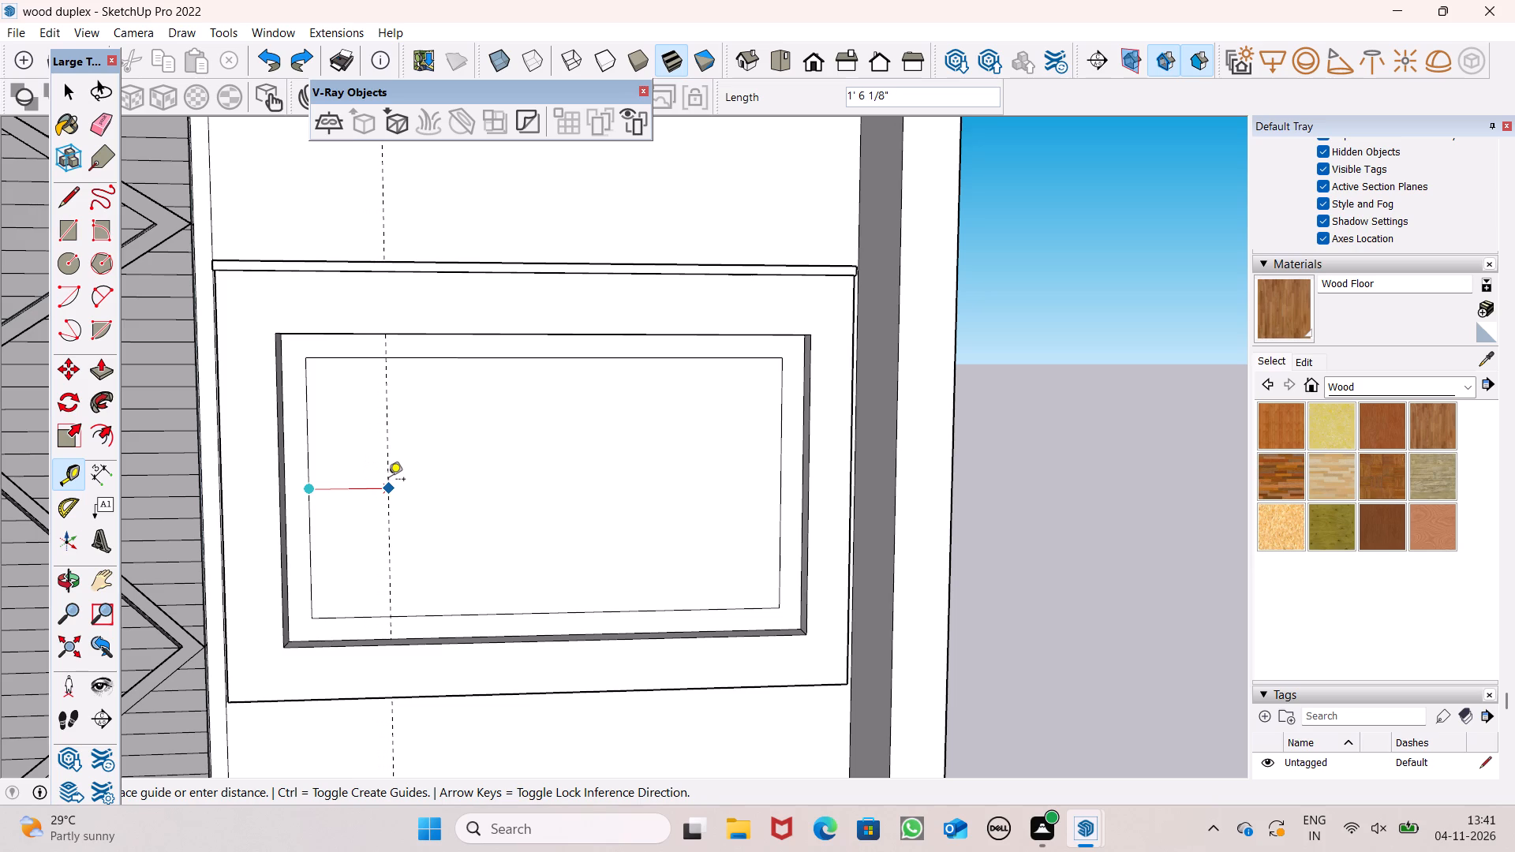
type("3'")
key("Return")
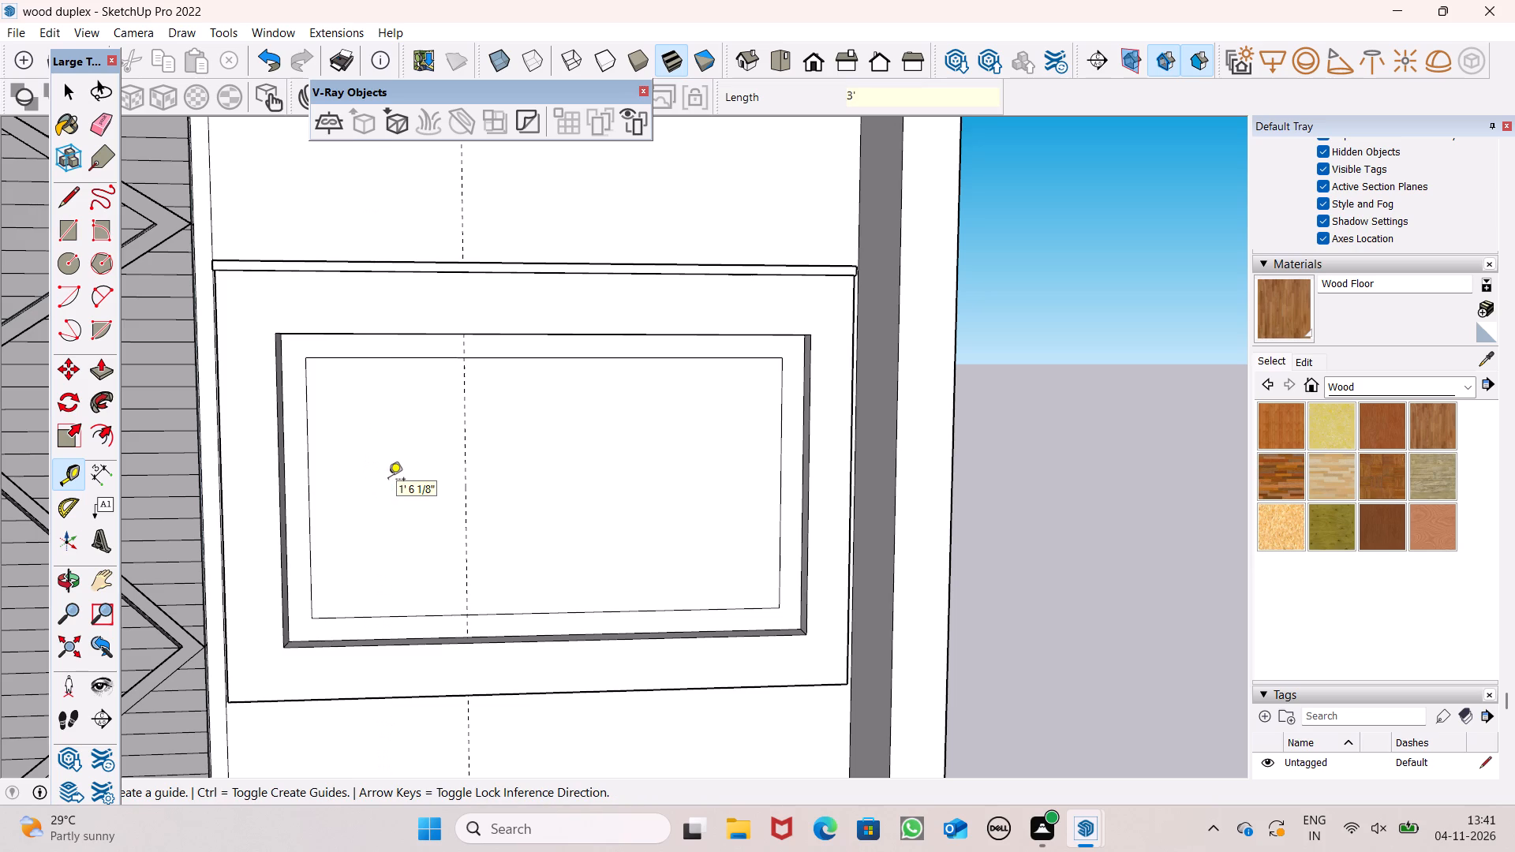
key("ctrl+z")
Place a vertical guide 1.5' from the border's left inner edge and a second one 6" farther in.
left_click(310, 491)
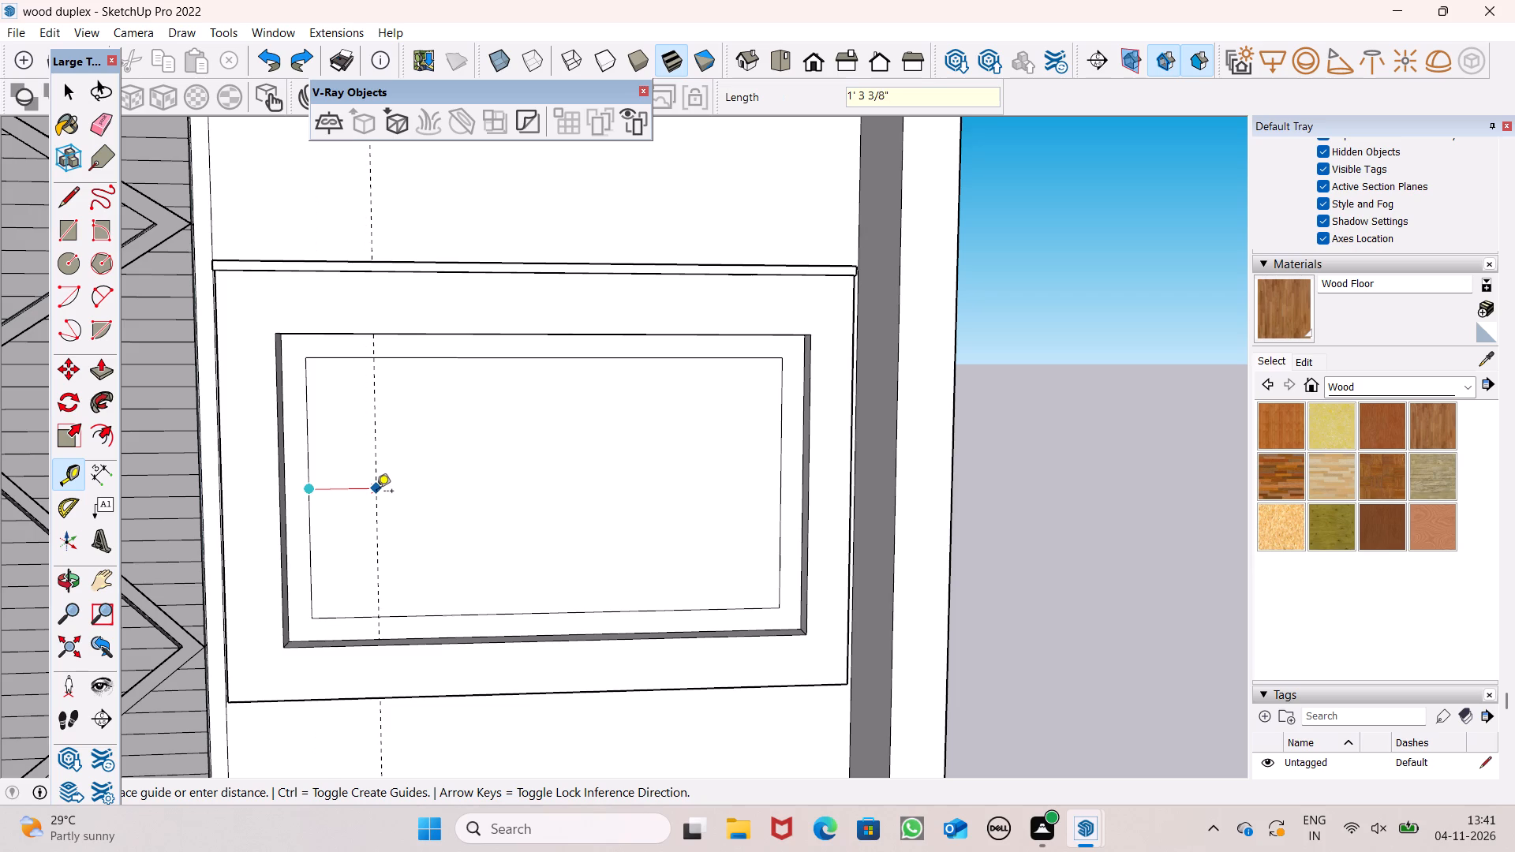
type("1.5'")
key("Return")
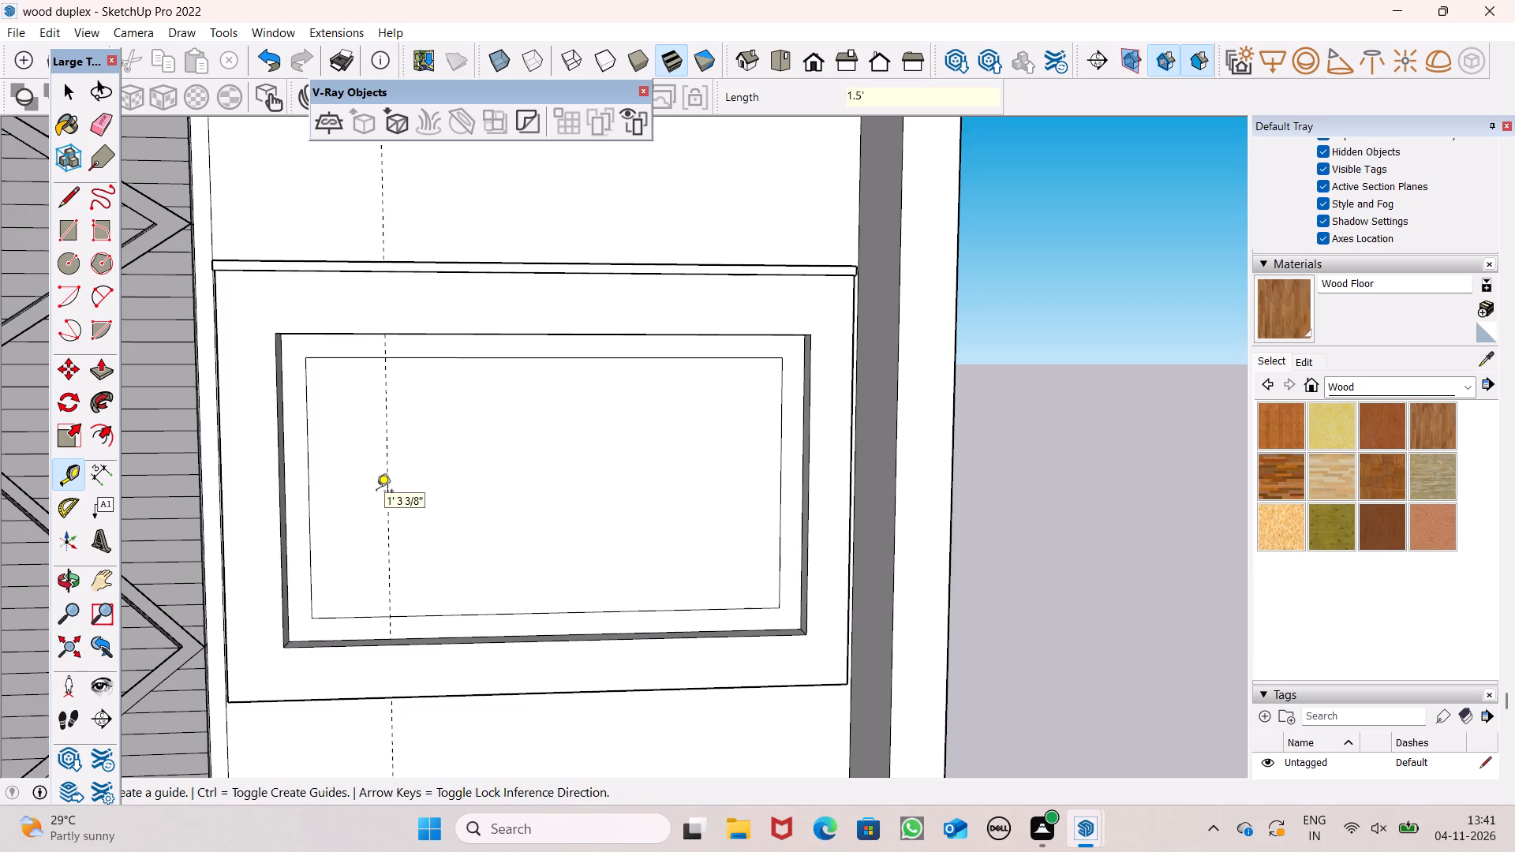
left_click(386, 436)
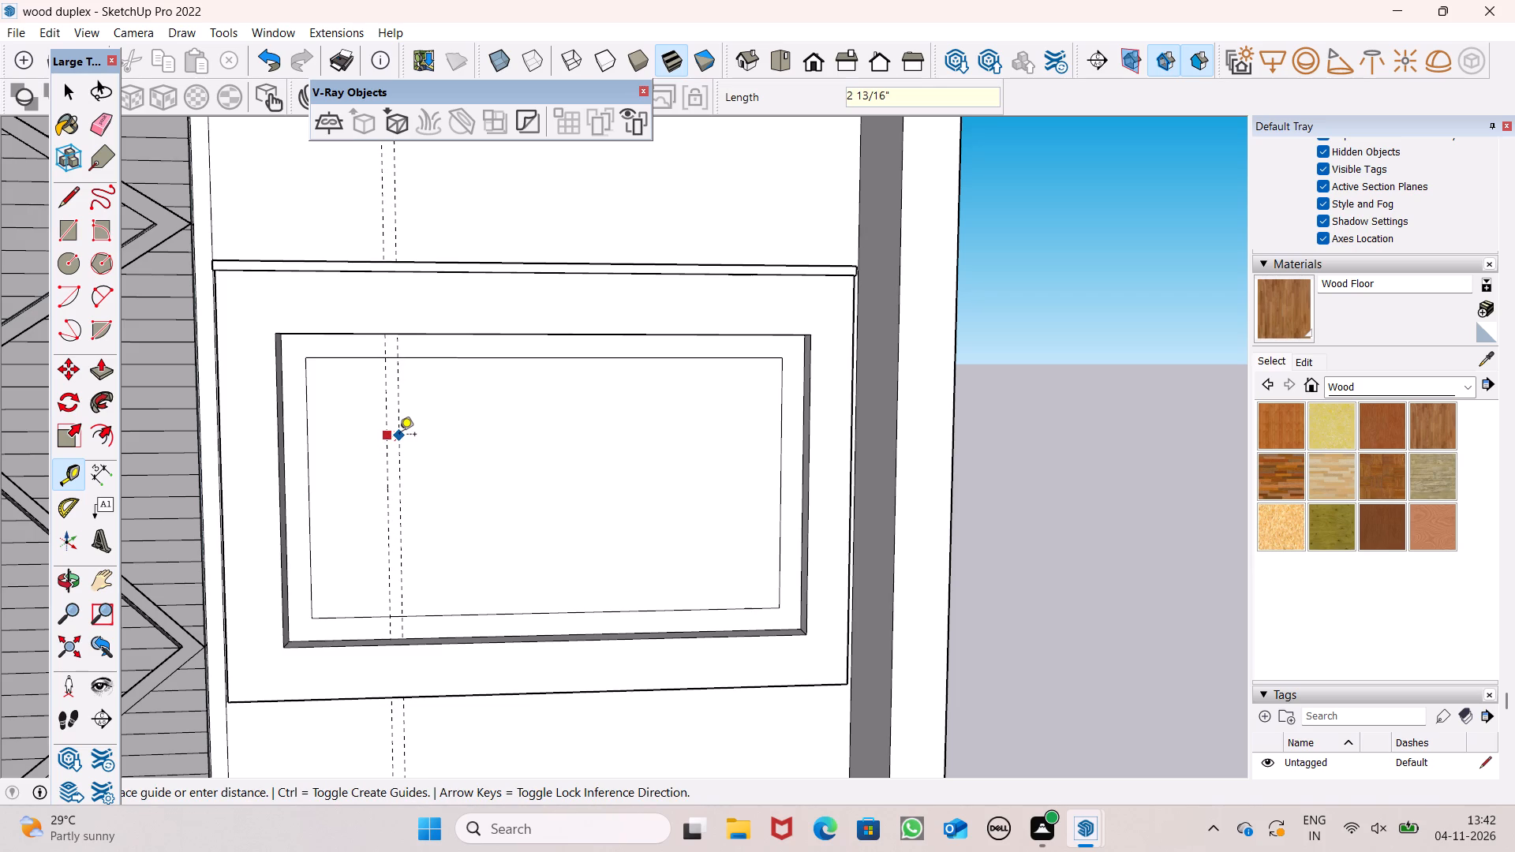
type("6\"")
key("Return")
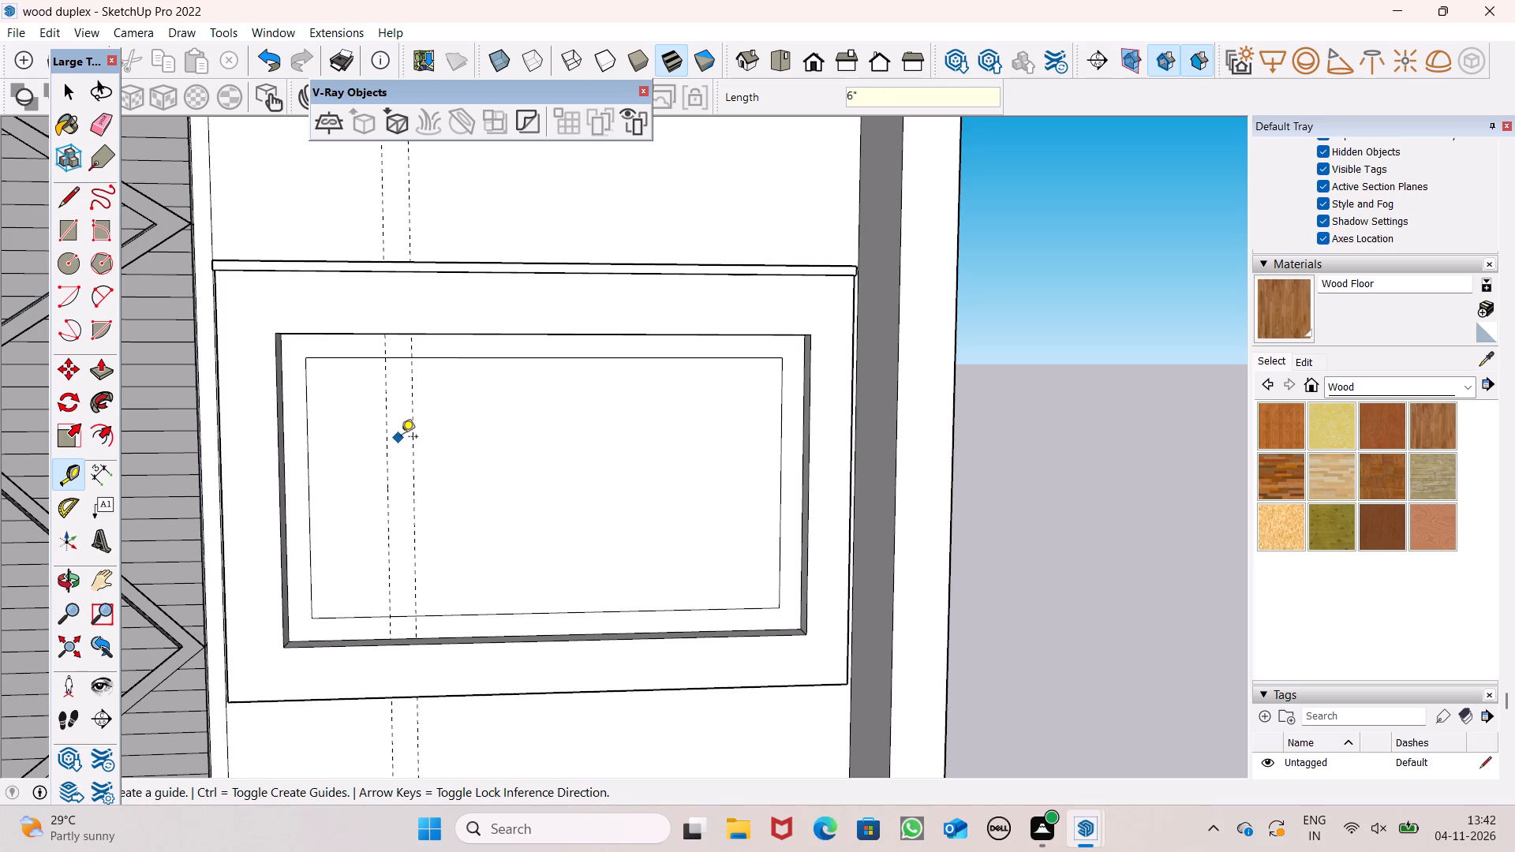
Place a horizontal guide 1.8' above the bottom inner edge of the panel's border.
left_click(554, 614)
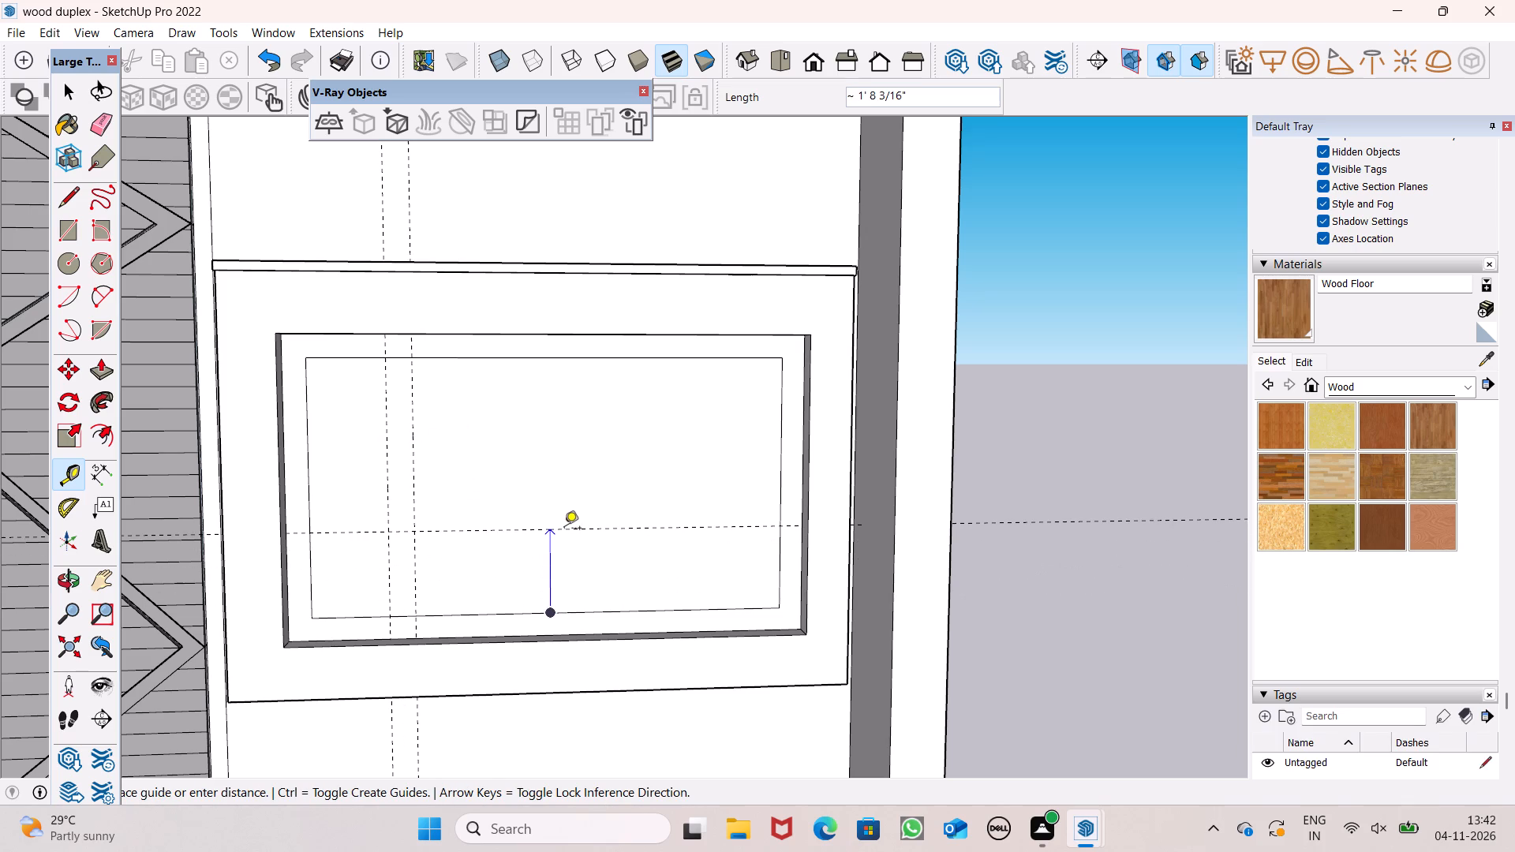
type("1.8'")
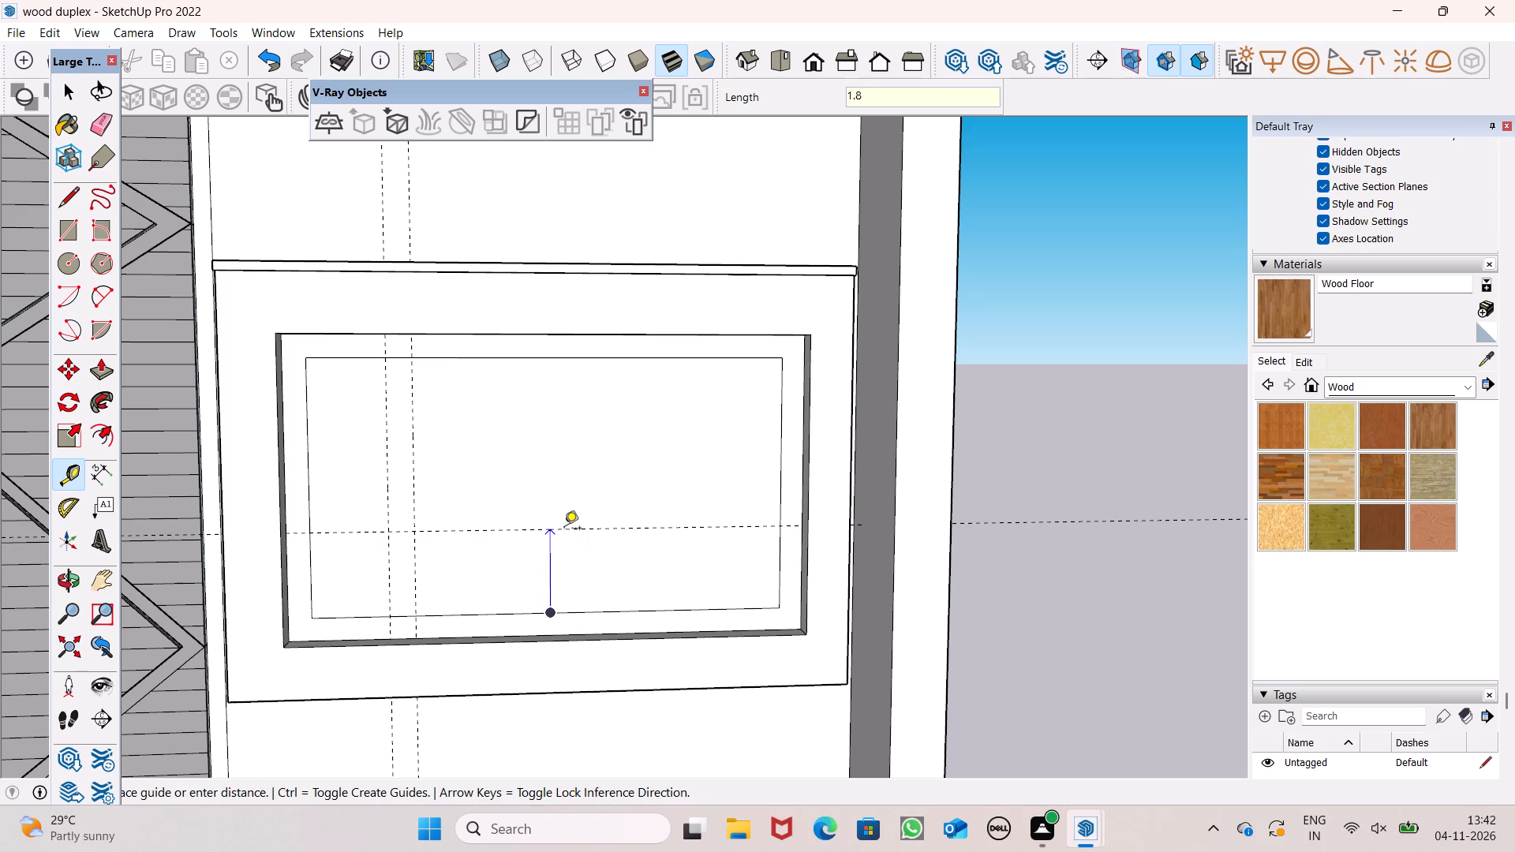
key("Return")
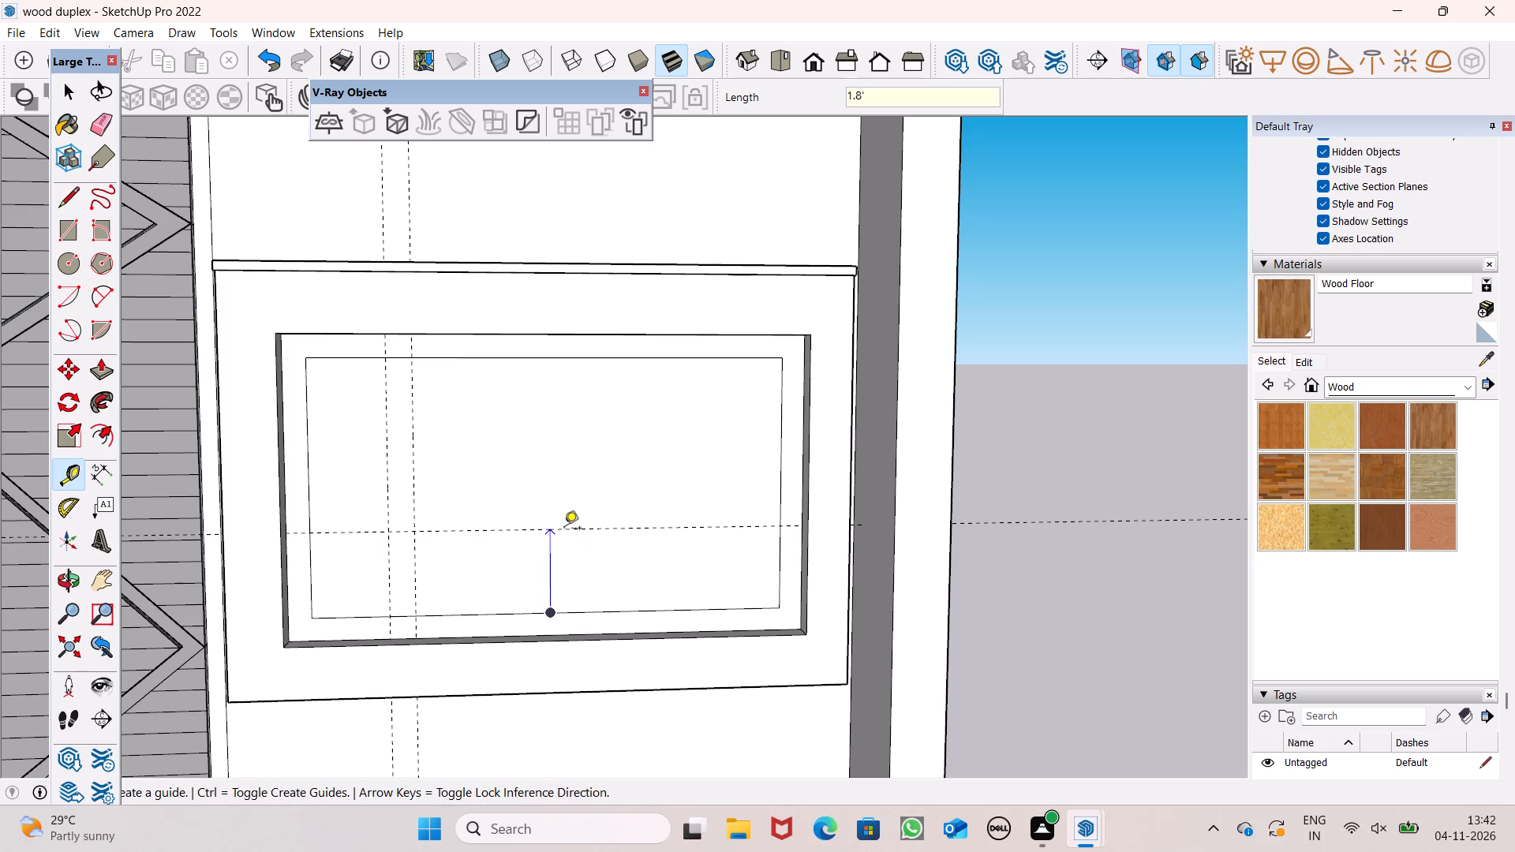
Place a second horizontal guide 6" above the existing horizontal guide on the upper window's panel.
left_click(586, 522)
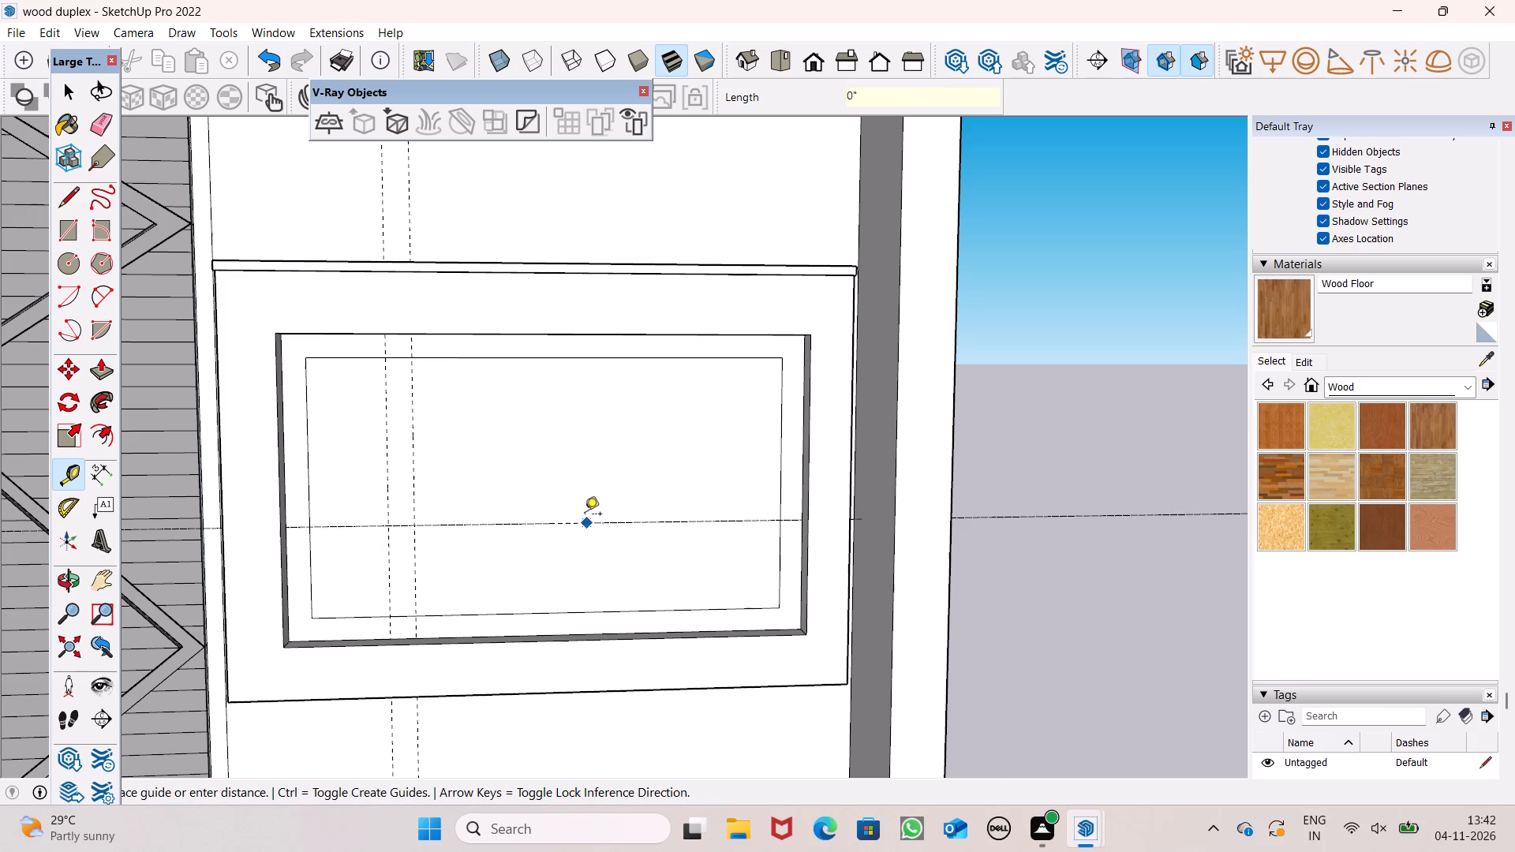
type("6\"")
key("Return")
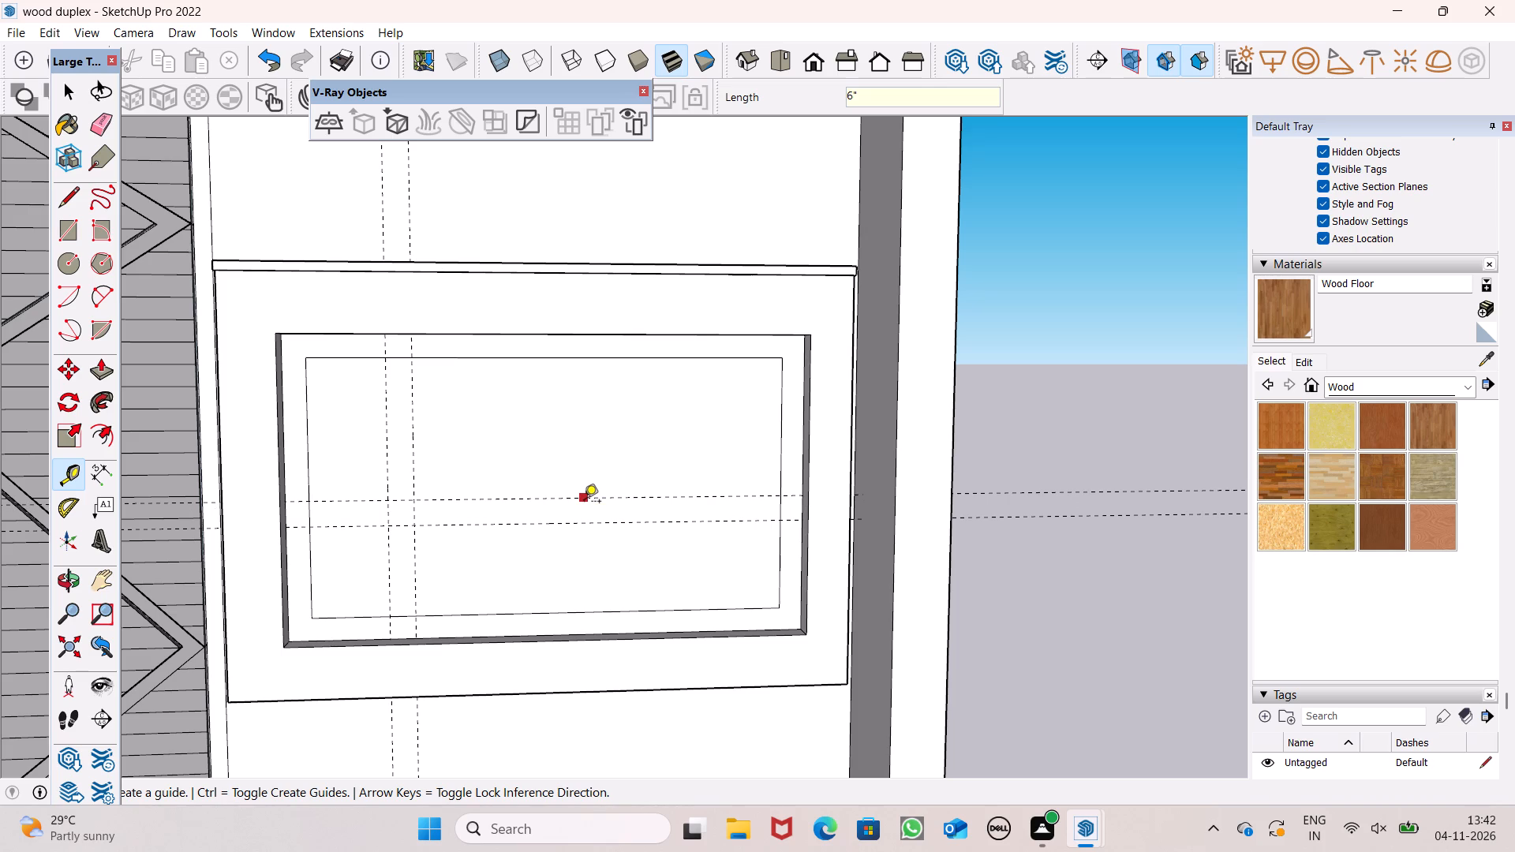
Place a vertical guide 1.8' from the border's right inner edge and a second one 6" farther in.
left_click(782, 423)
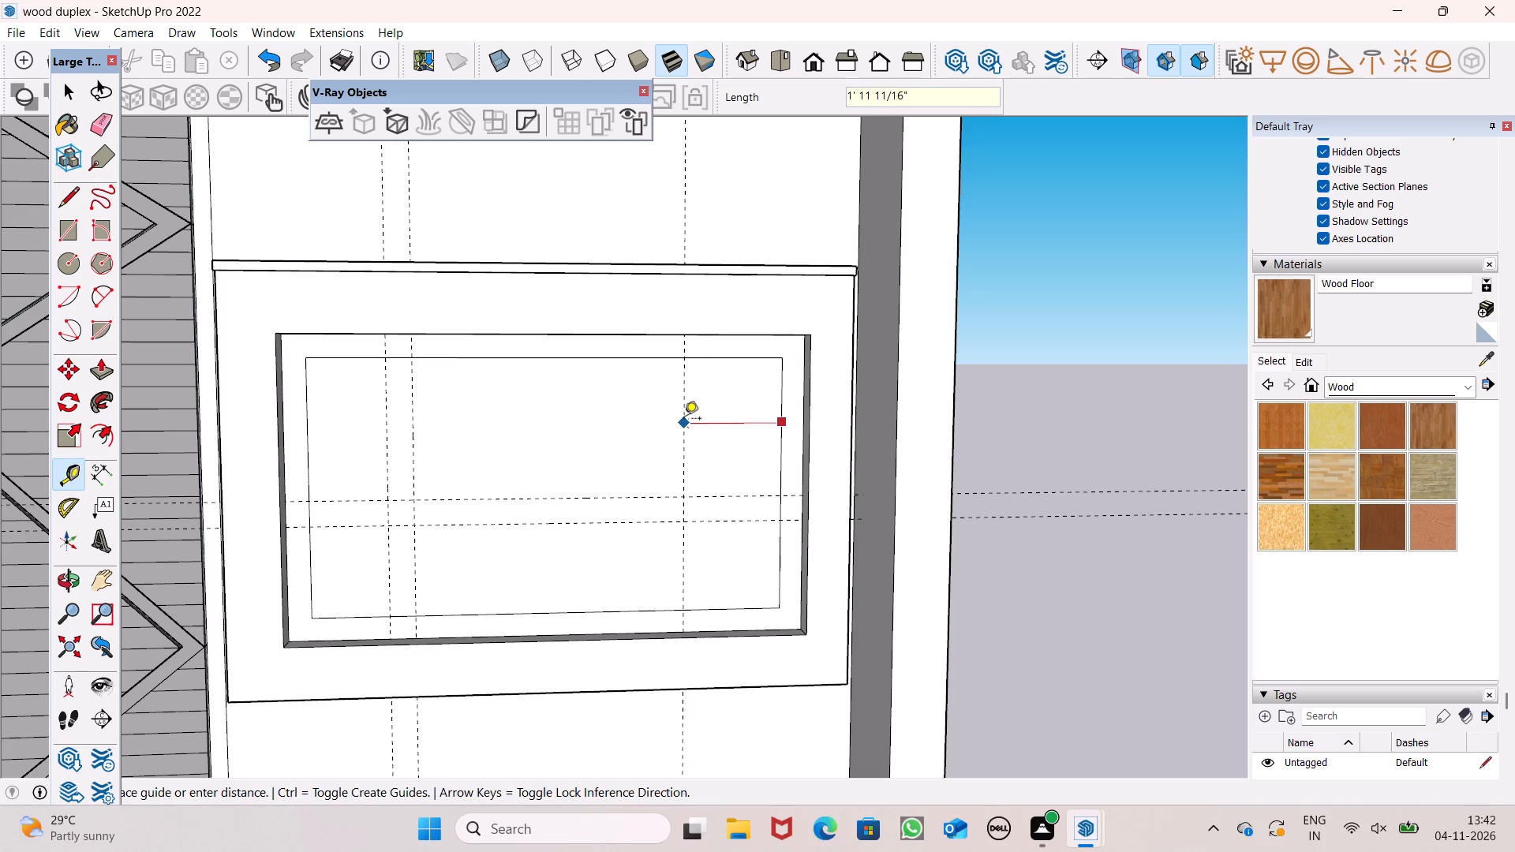
type("1.8")
key("apostrophe")
key("Return")
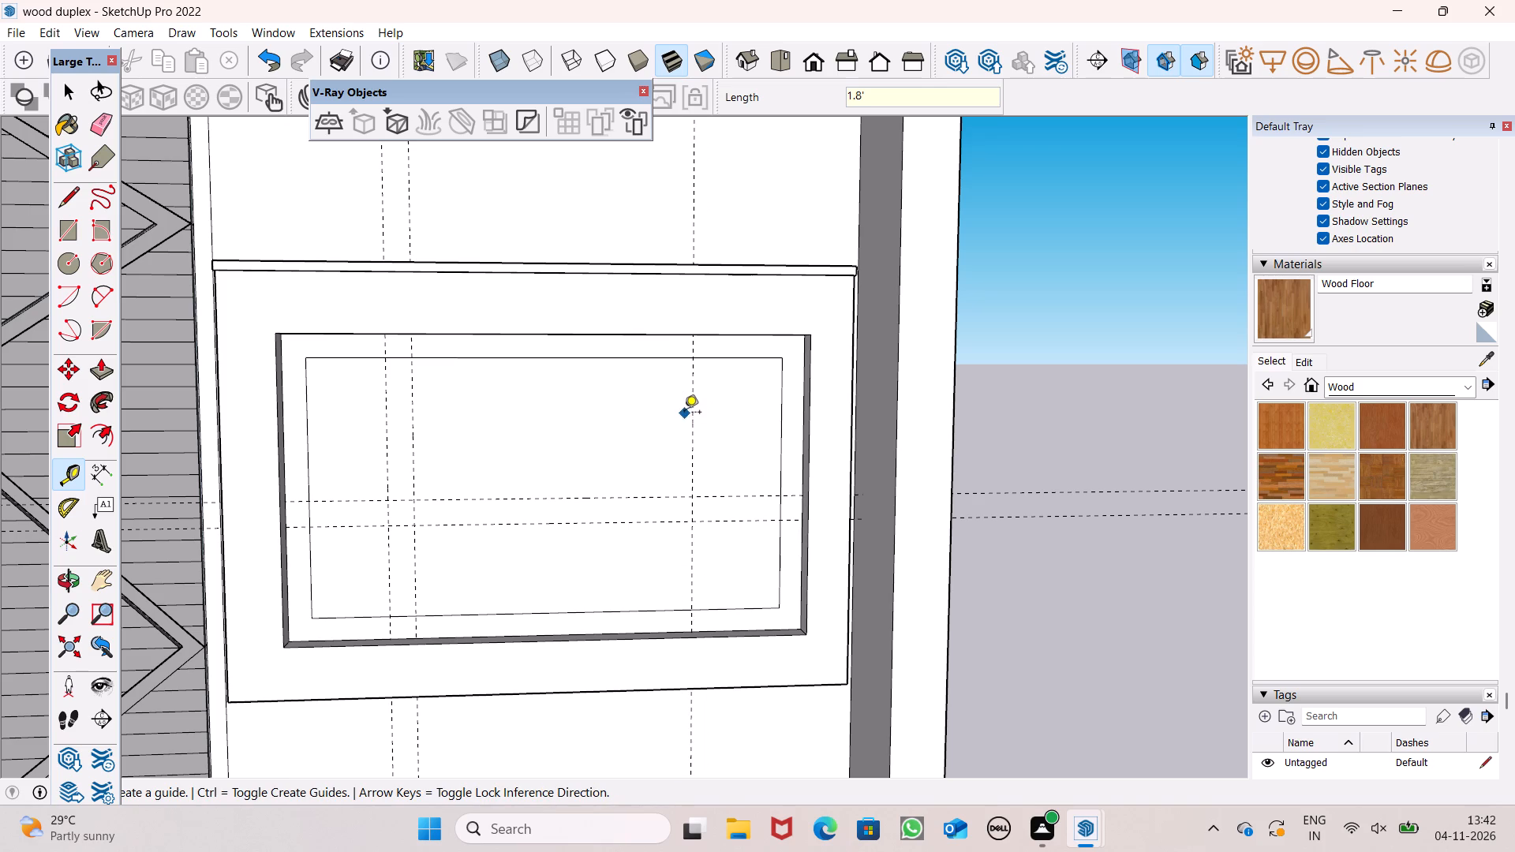
left_click(691, 405)
type("6\"")
key("Return")
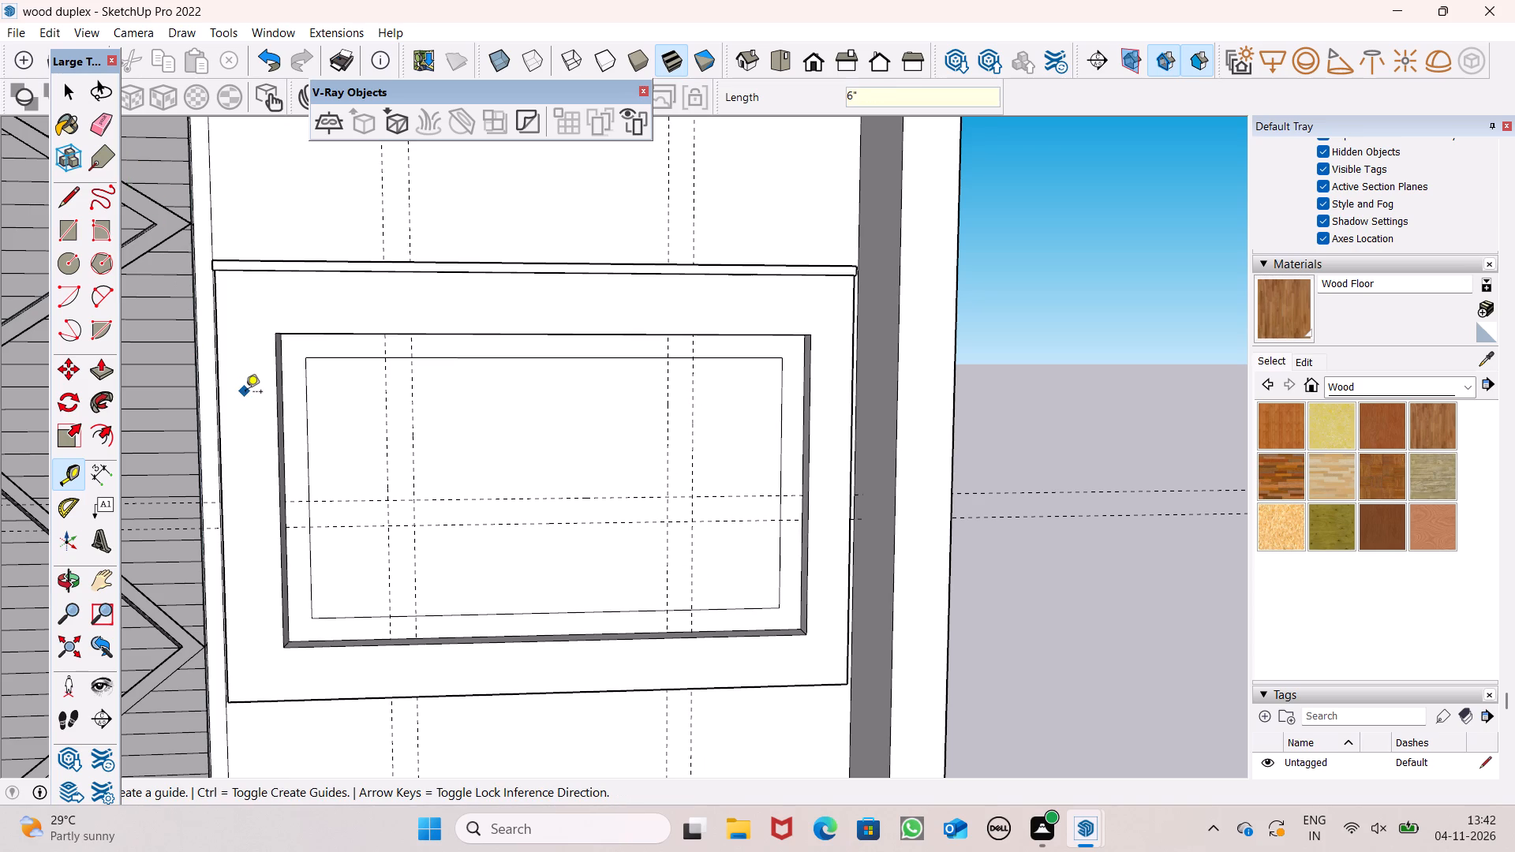
Start drawing a divider bar rectangle along the left pair of vertical guides, within the panel's border.
key("r")
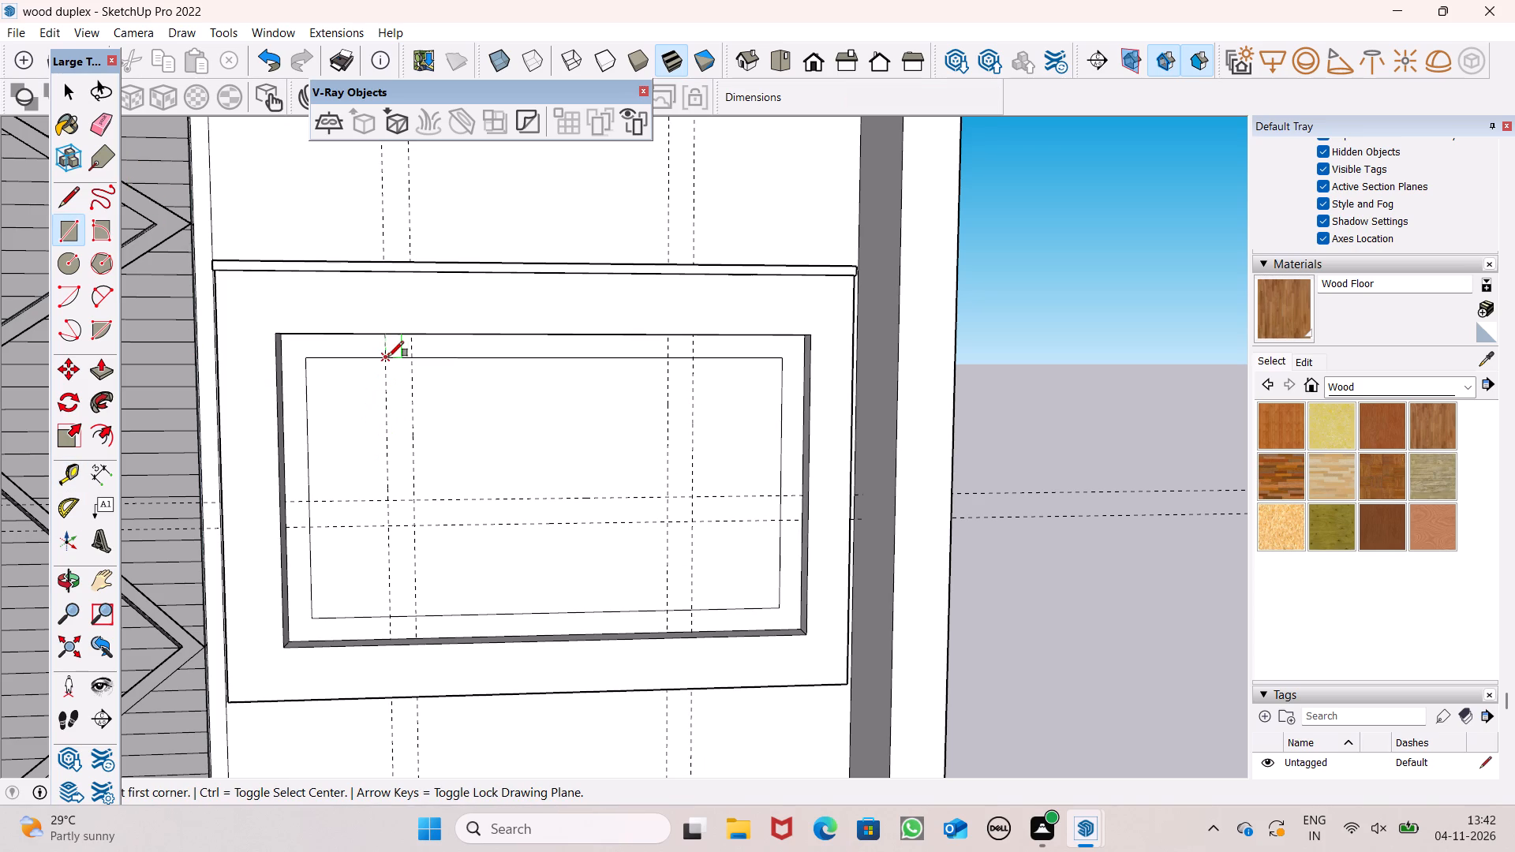
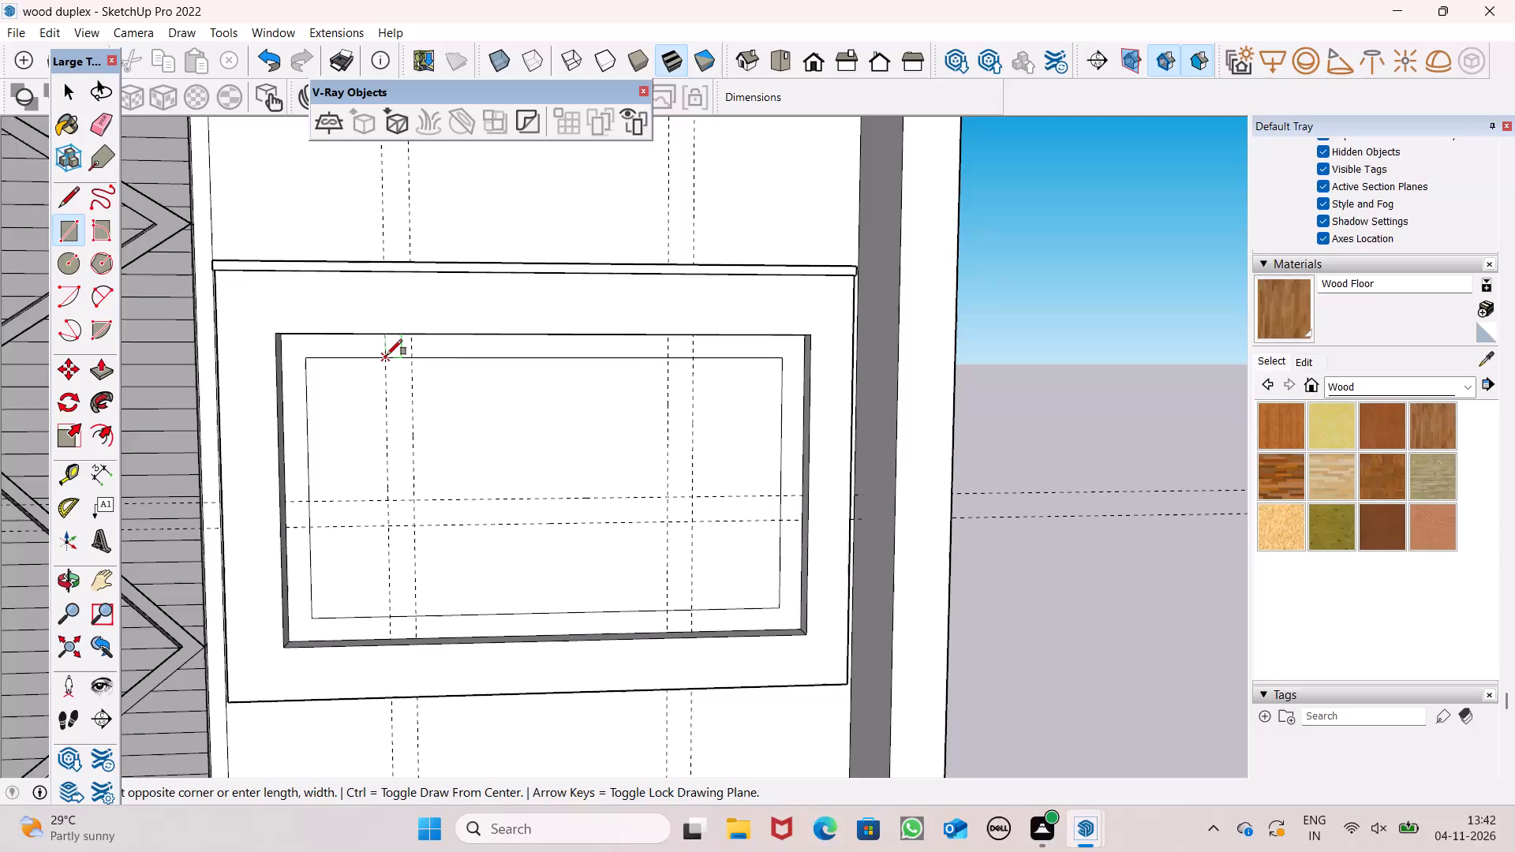
Finish the 6" wide left vertical divider bar at the border's bottom inner edge.
scroll(387, 355, "down", 2)
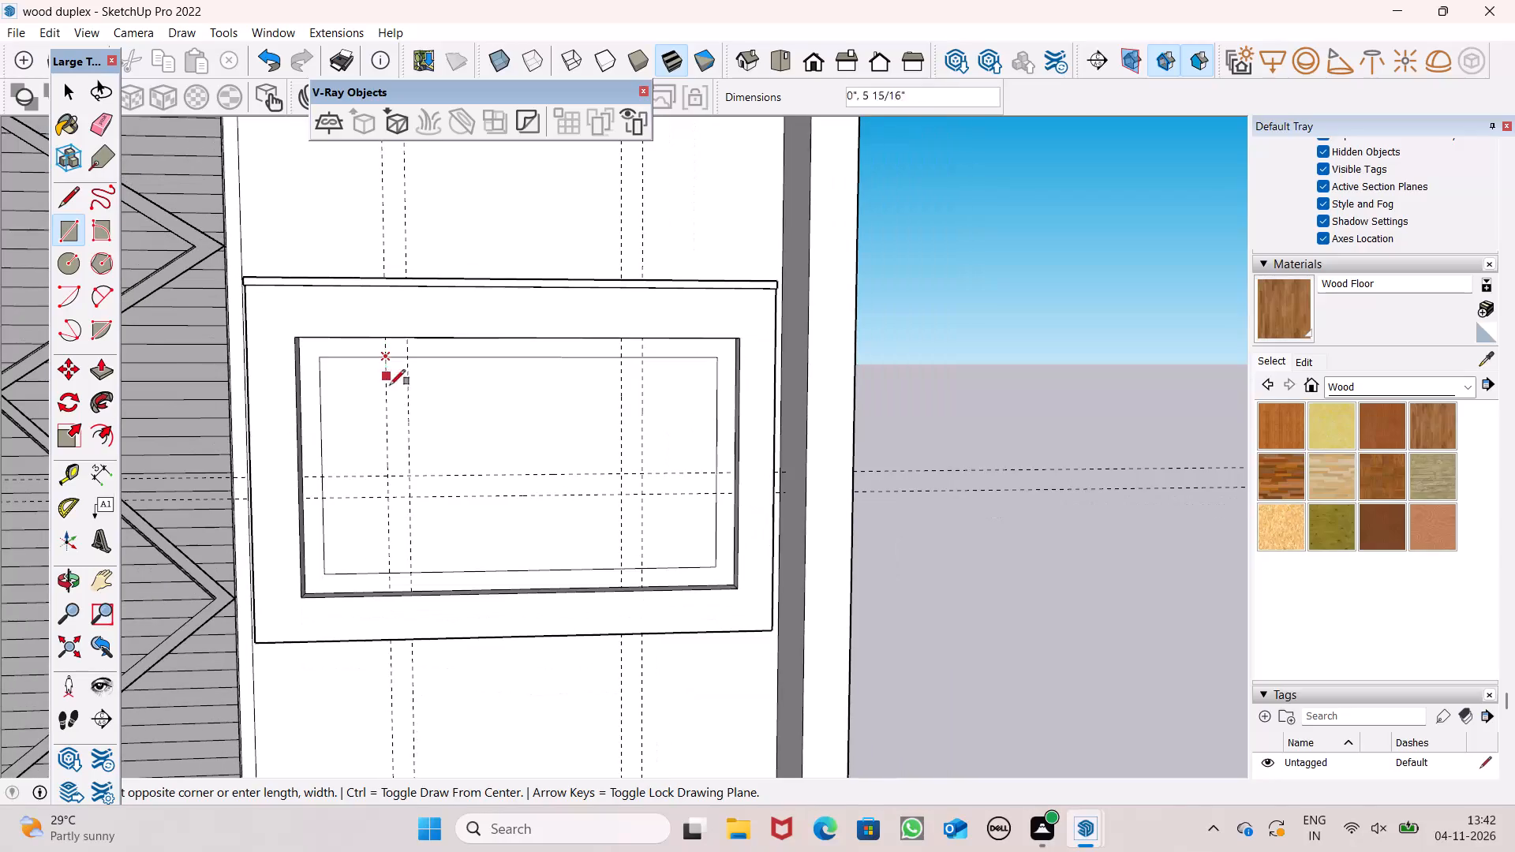
scroll(426, 556, "up", 5)
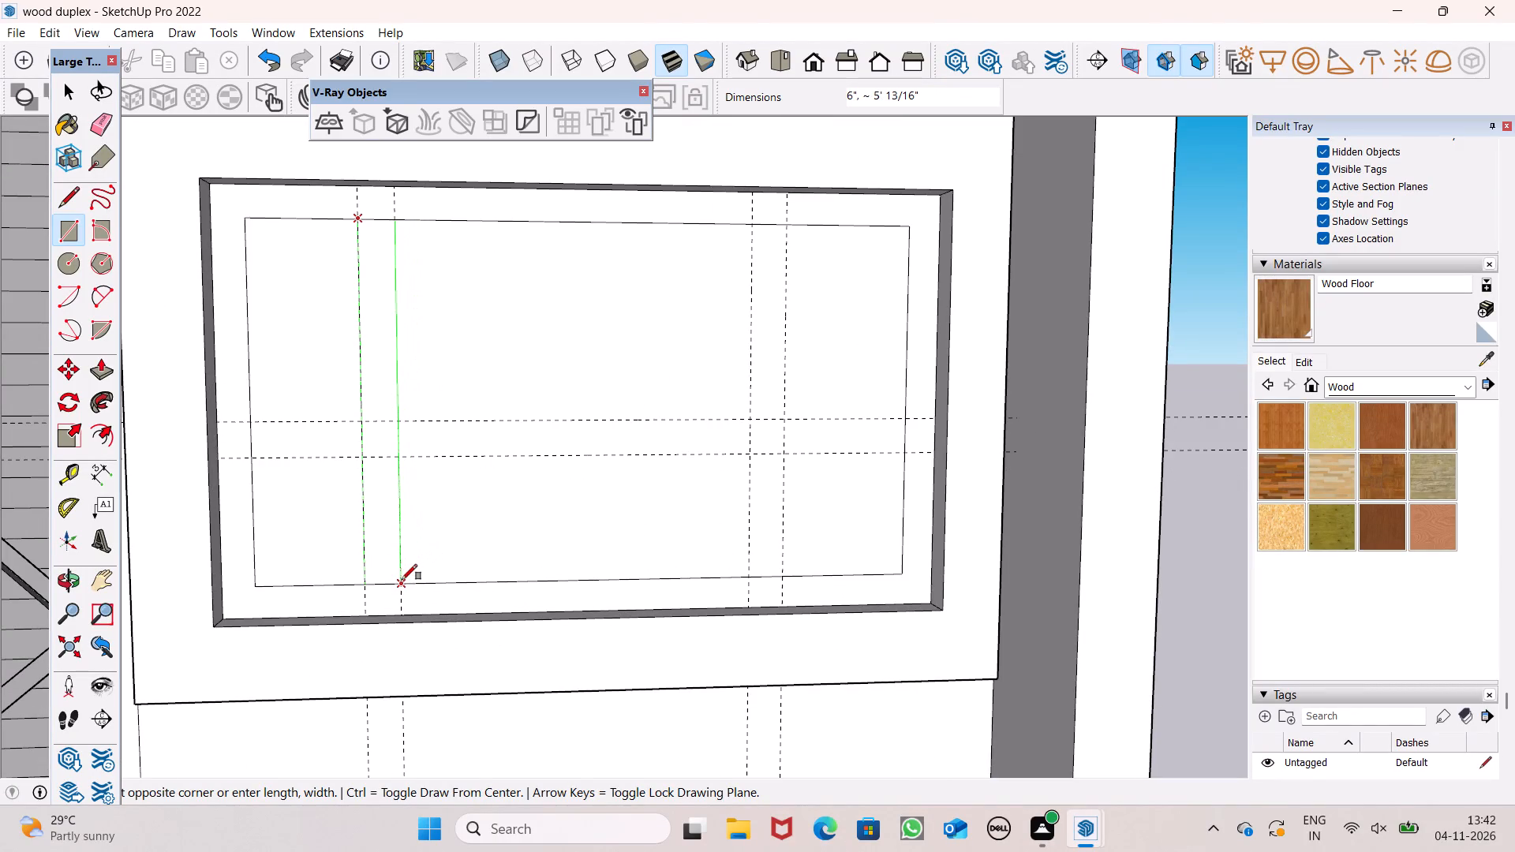
left_click(402, 580)
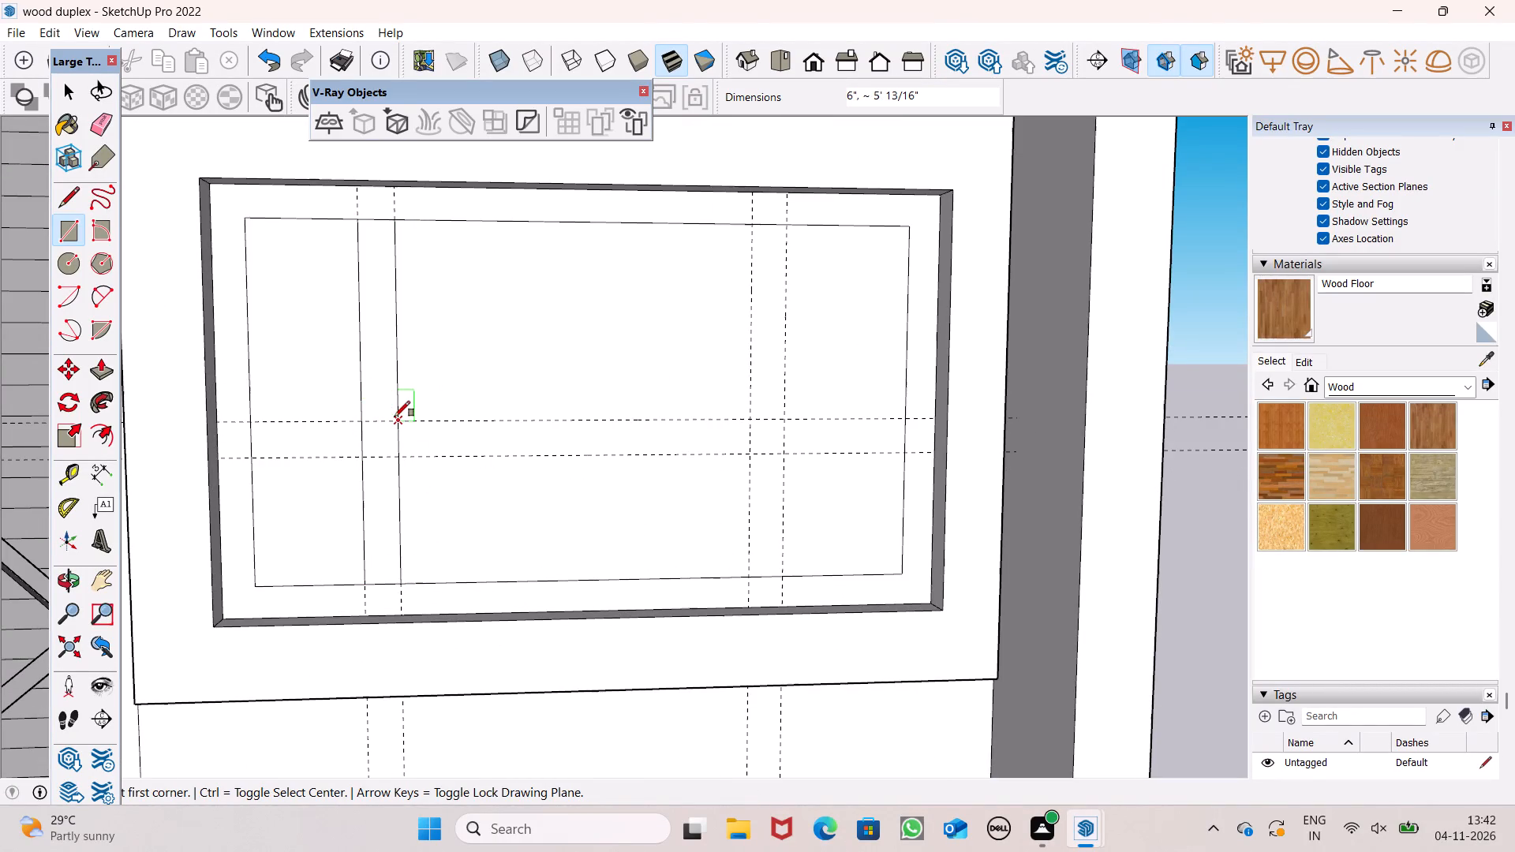
Draw the 6" horizontal divider bar from the left bar to the right border, and the 6" right vertical bar, along the guides.
left_click(396, 417)
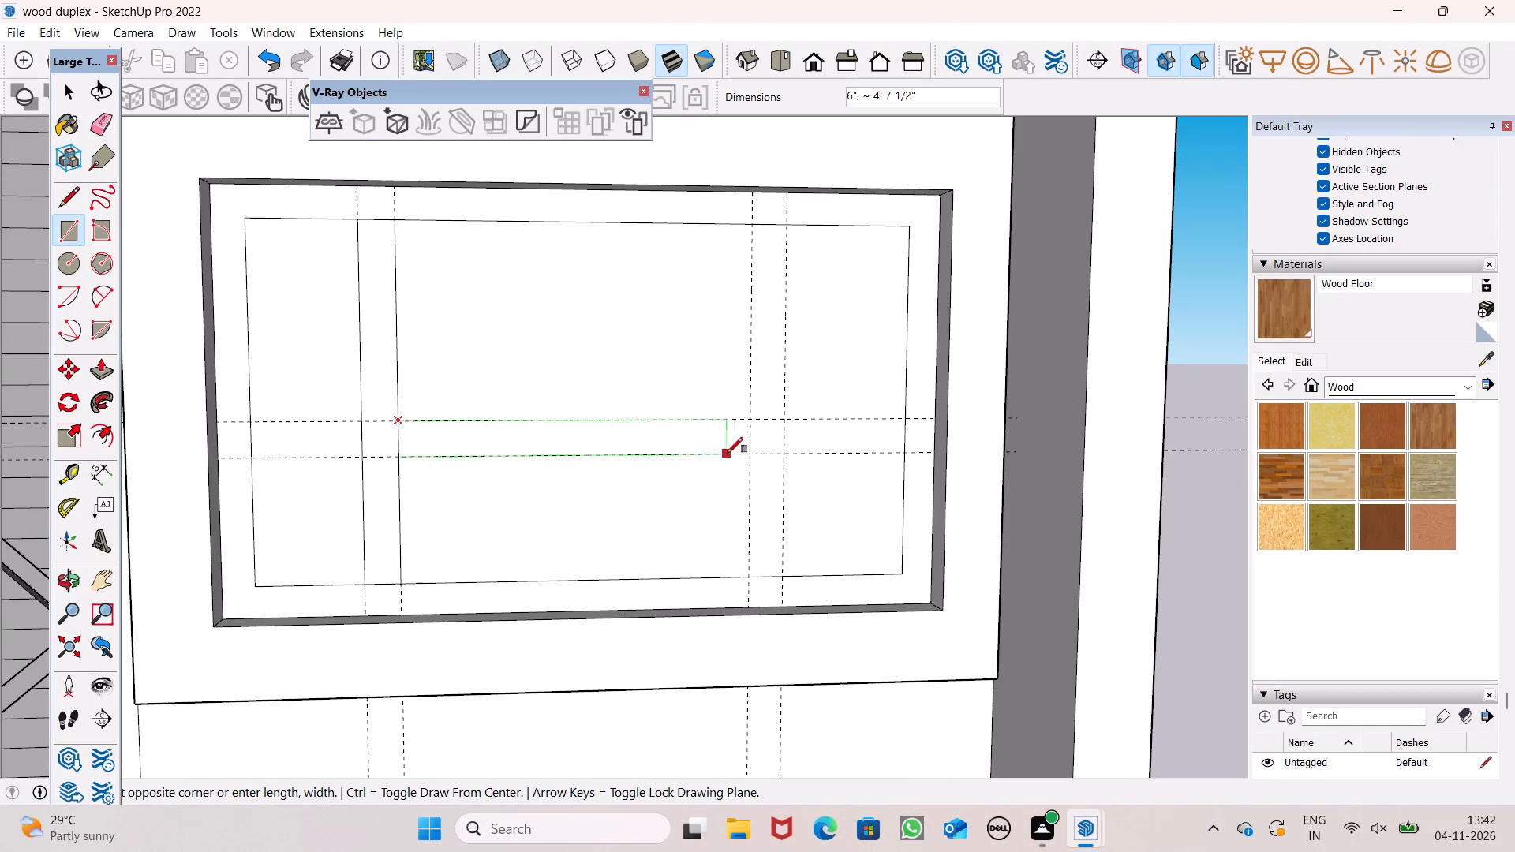
left_click(787, 454)
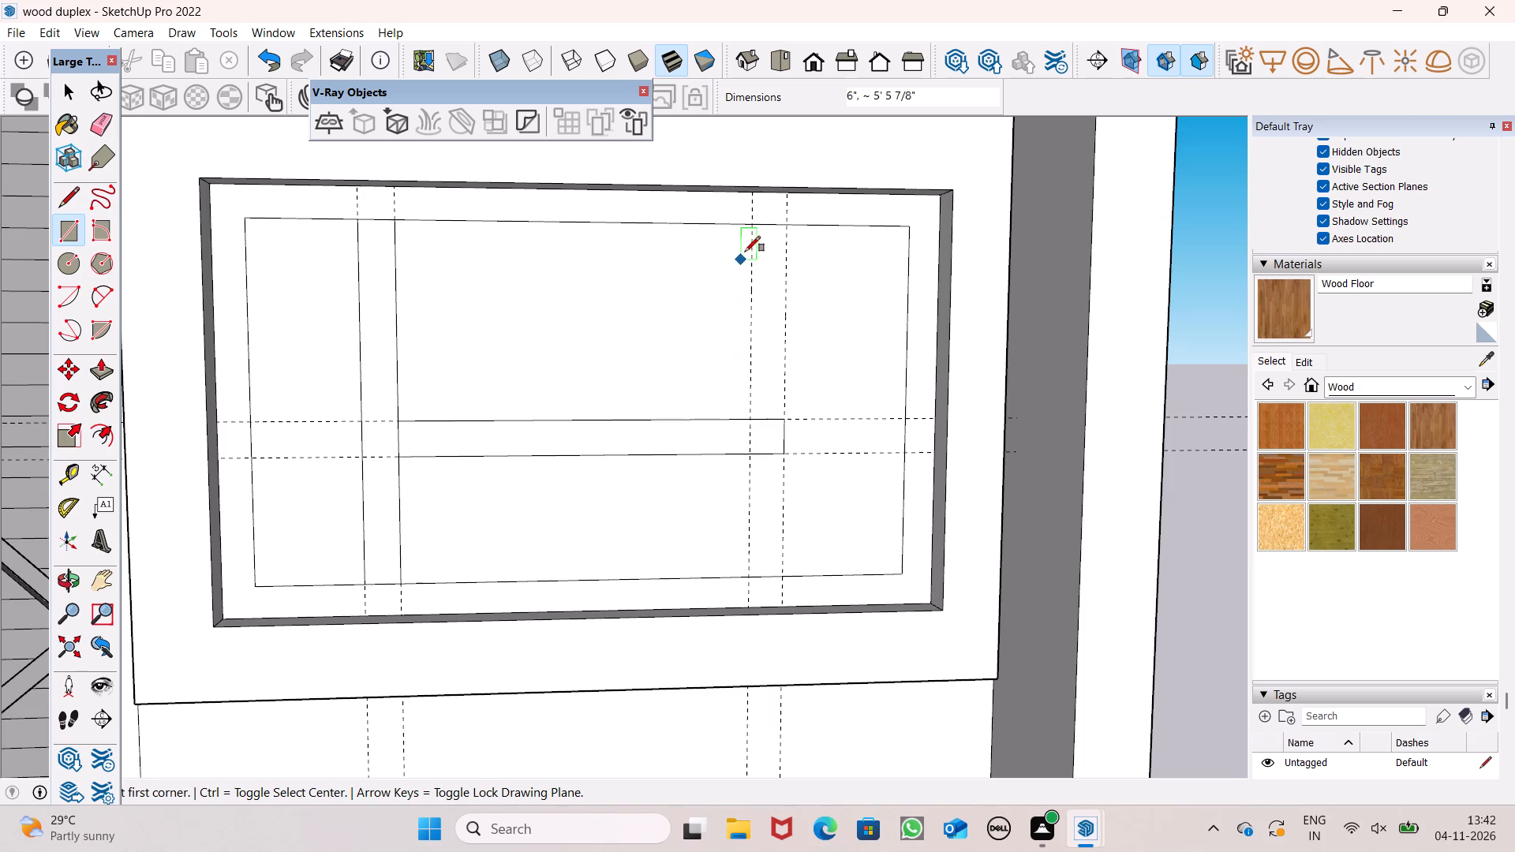
left_click(753, 224)
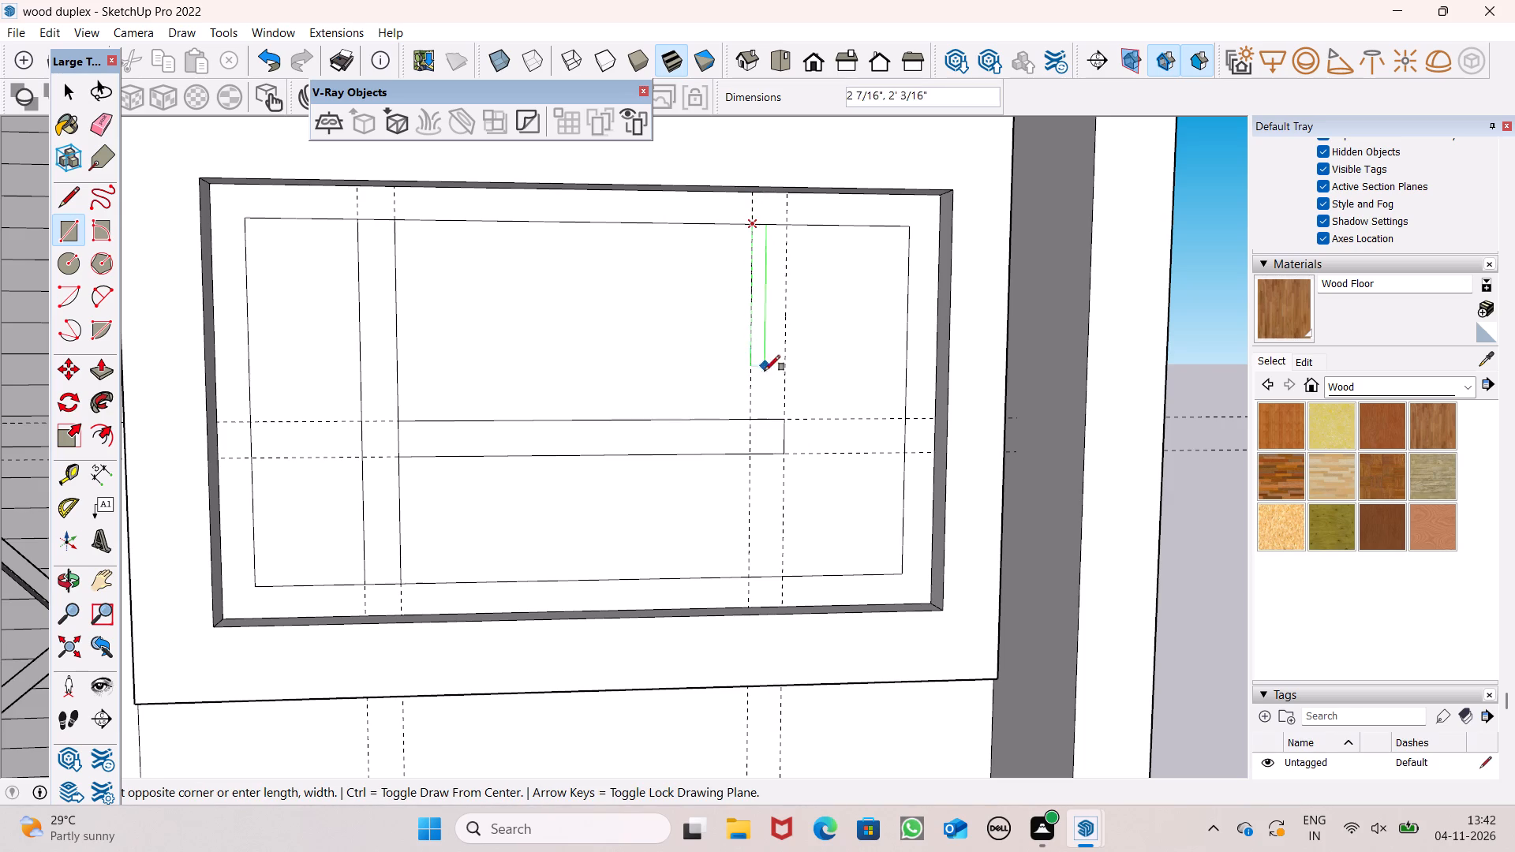
left_click(787, 573)
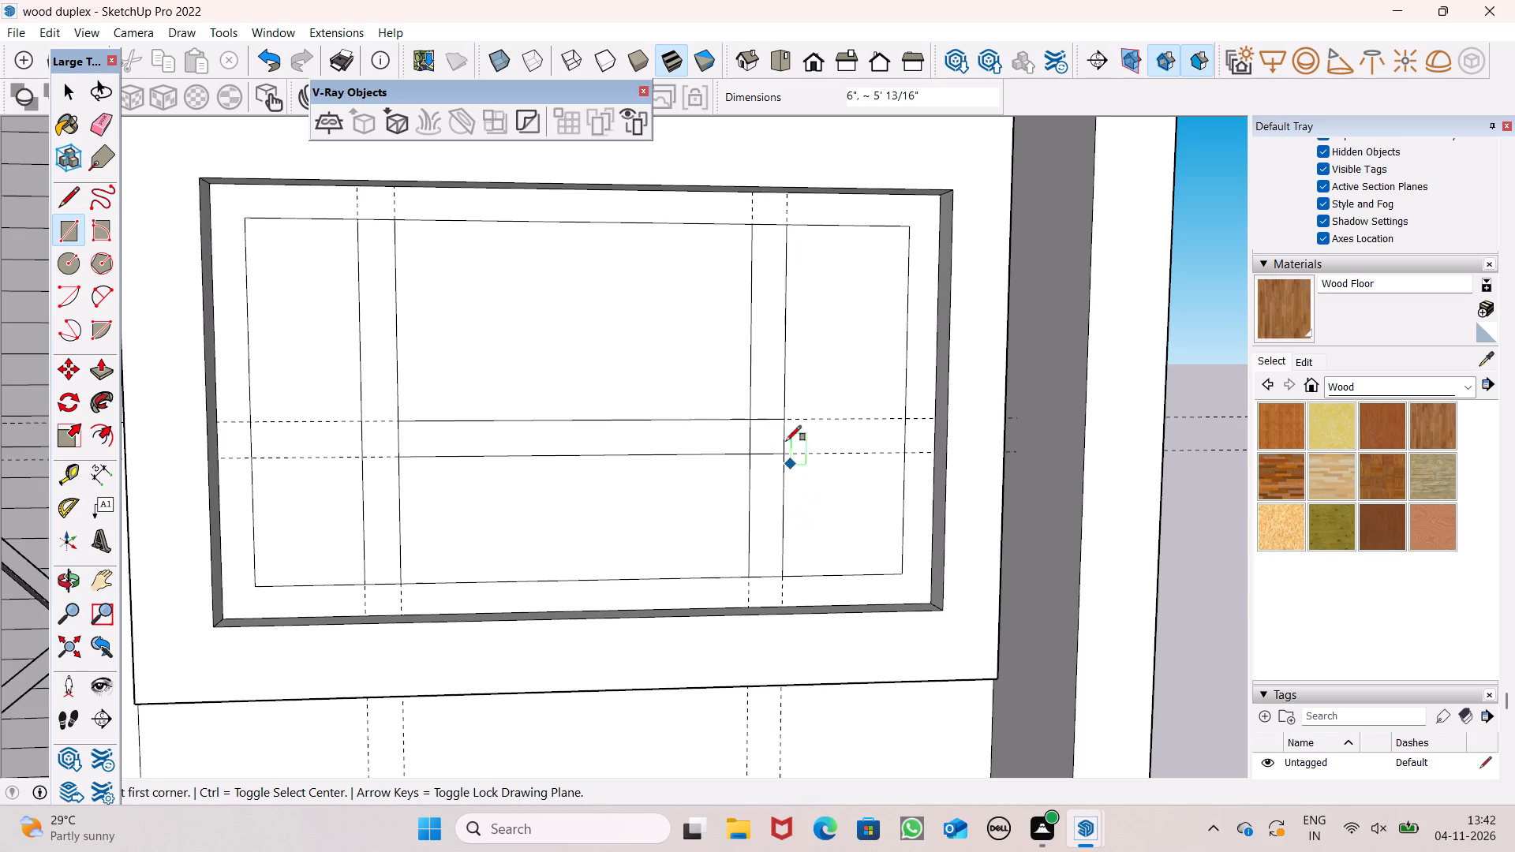
left_click(784, 419)
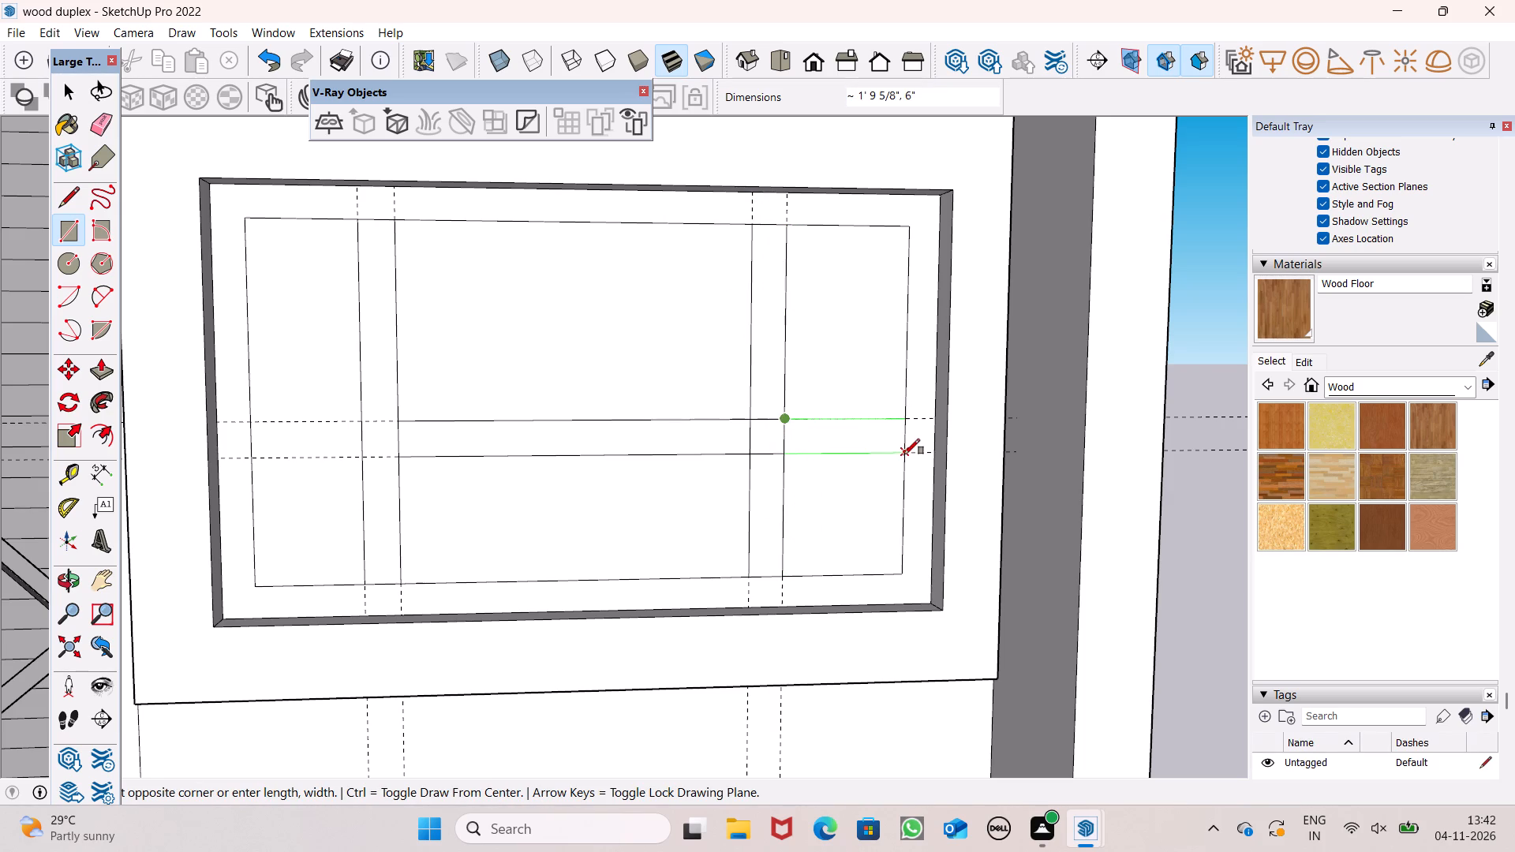
left_click(904, 454)
key("space")
Erase the horizontal and vertical construction guides around the upper window.
type("e")
scroll(879, 458, "down", 2)
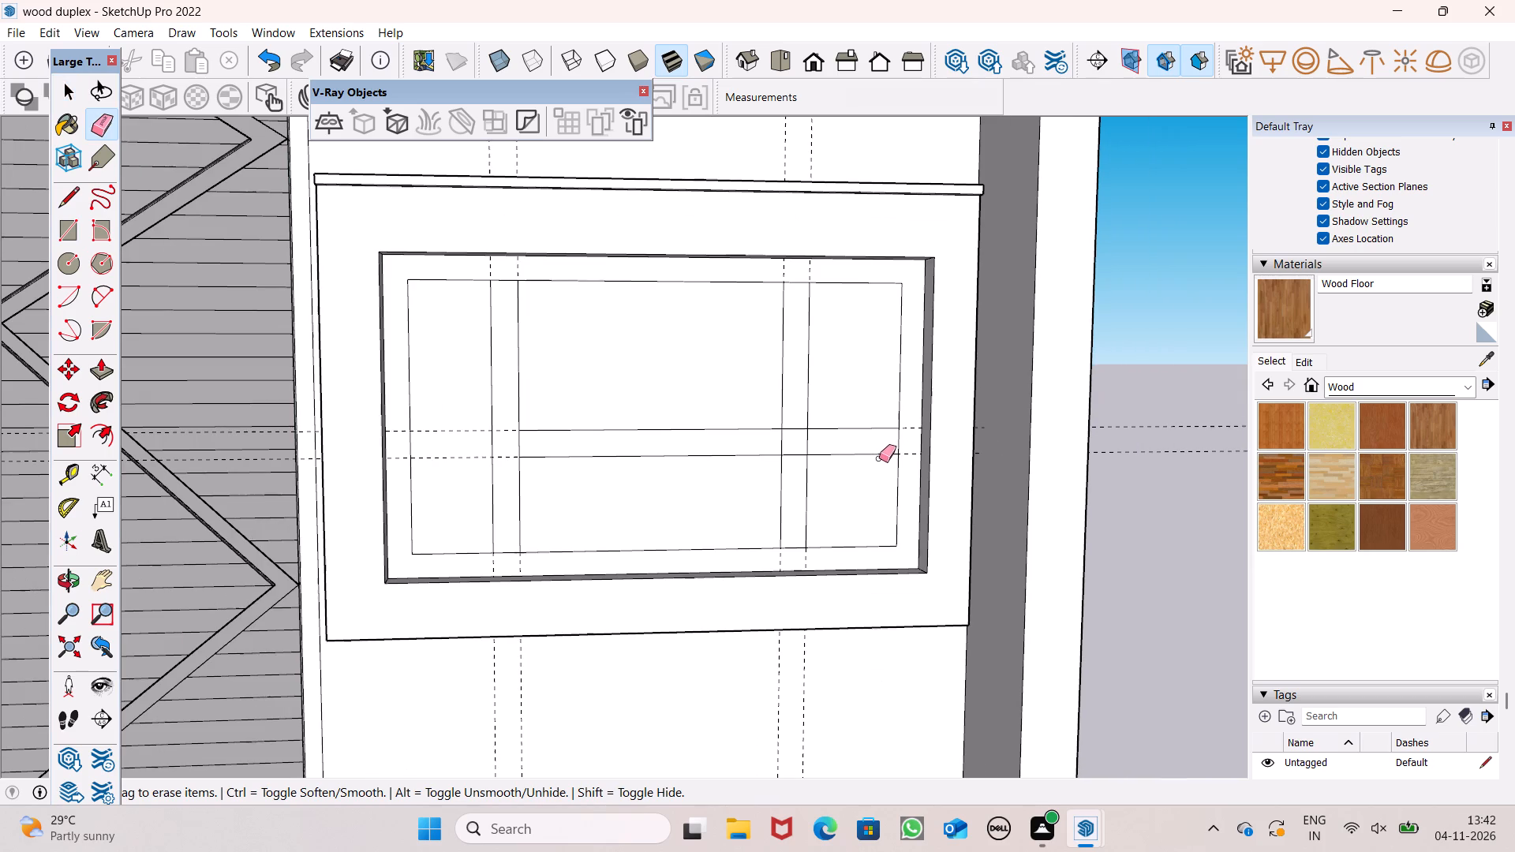
scroll(879, 458, "down", 2)
left_click_drag(1104, 361, 1104, 458)
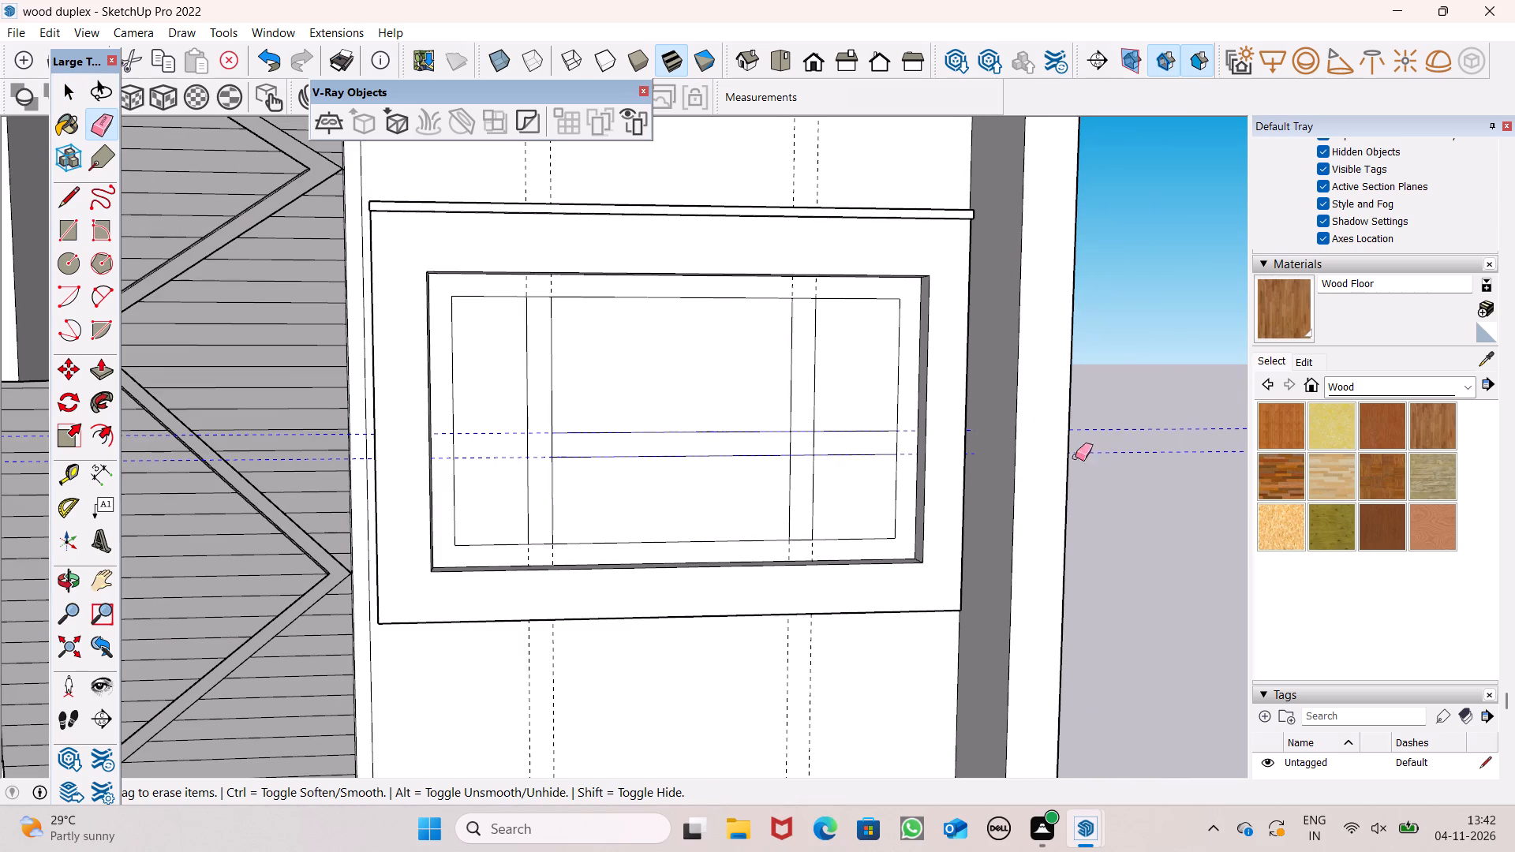
scroll(967, 488, "down", 15)
scroll(929, 540, "down", 3)
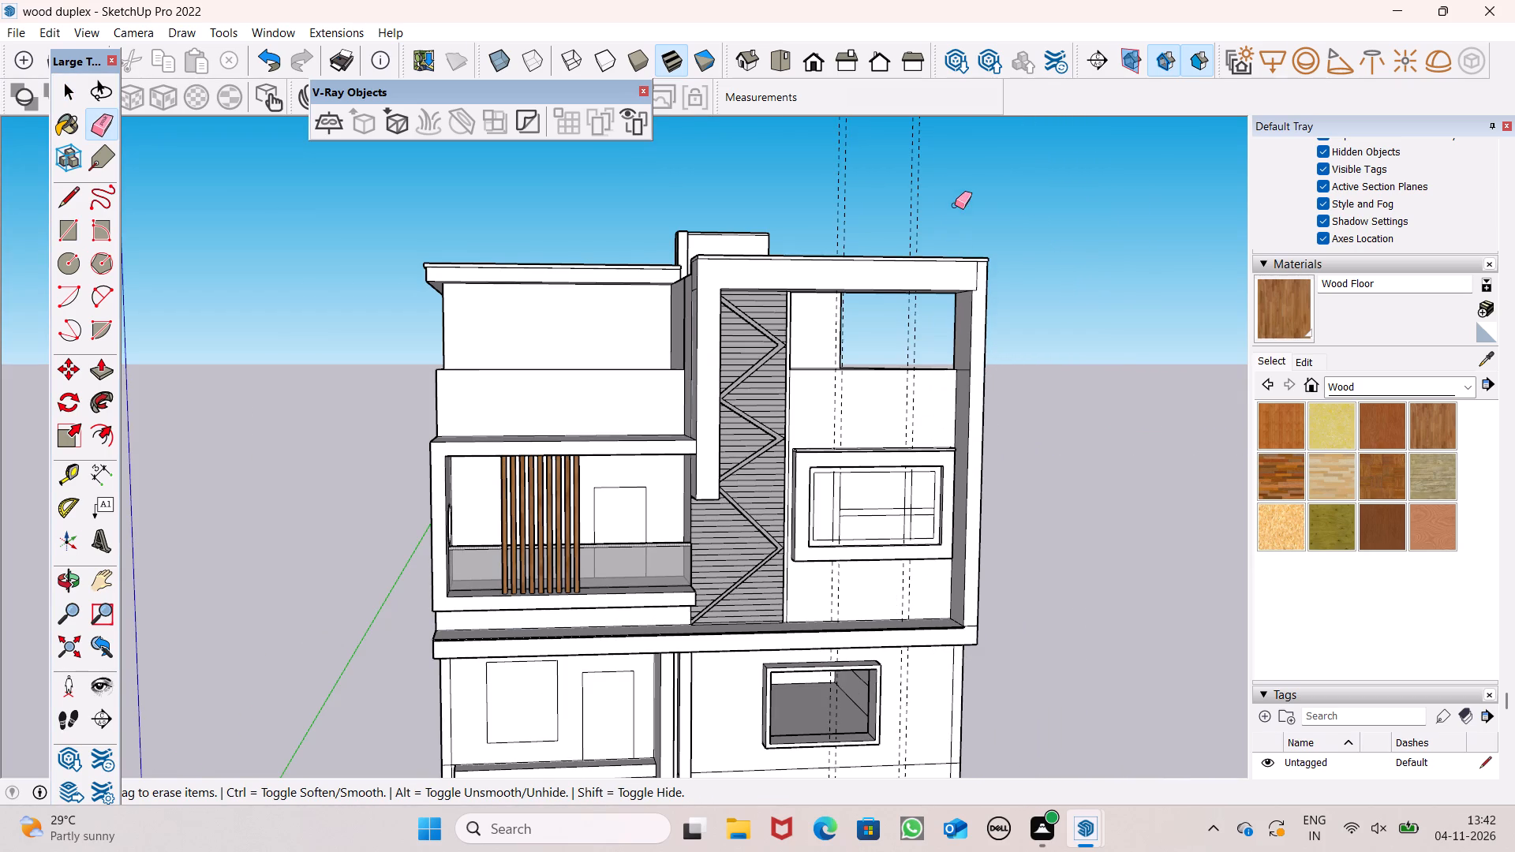
left_click_drag(955, 196, 836, 211)
Erase the edge segments where the left vertical bar meets the horizontal bar and the border's top and bottom.
scroll(912, 508, "up", 3)
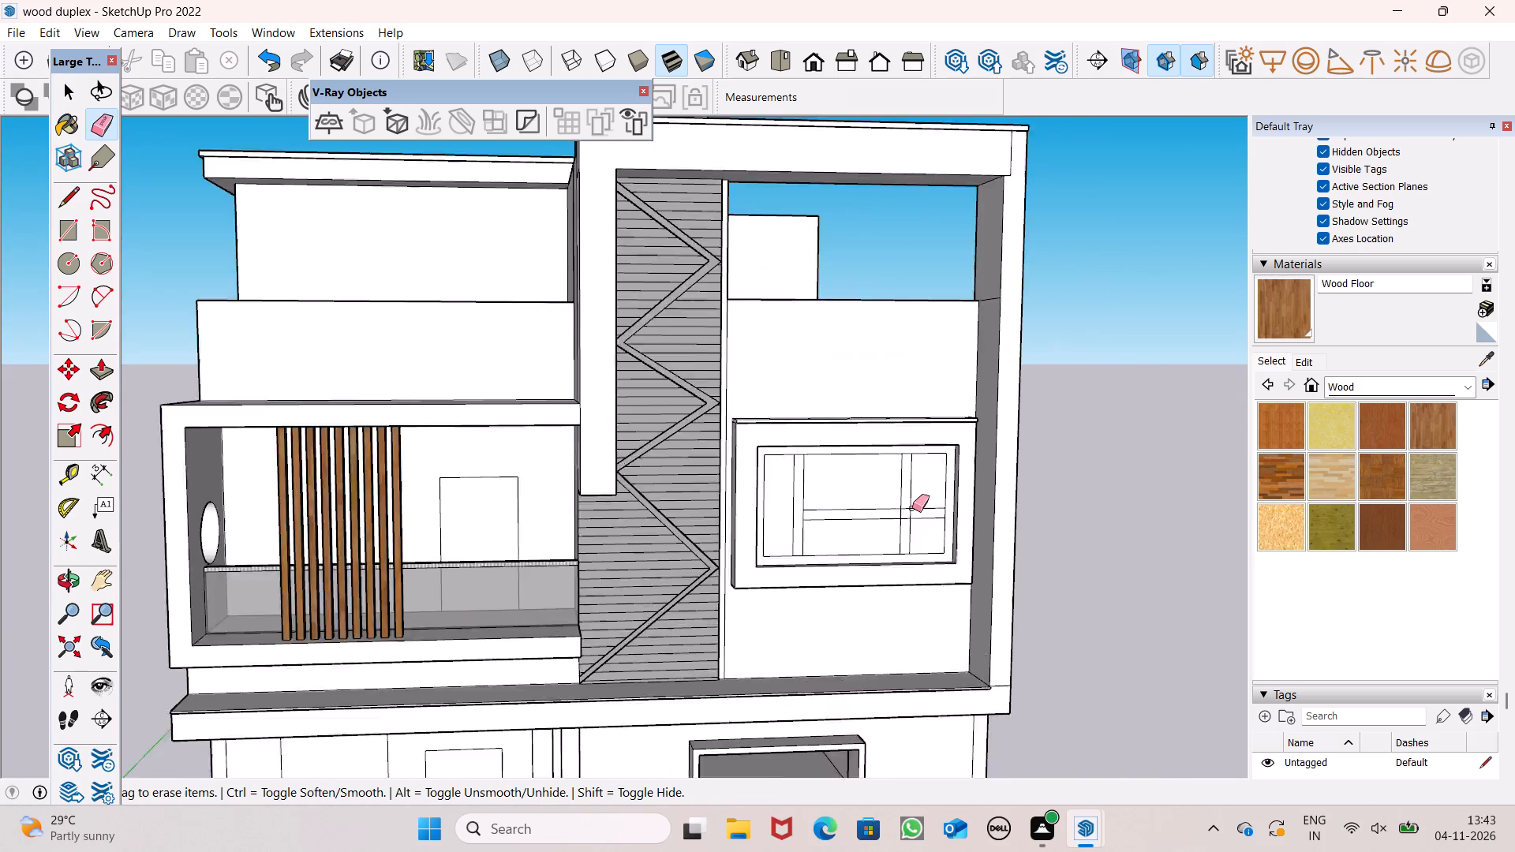
scroll(912, 508, "up", 7)
scroll(776, 574, "up", 2)
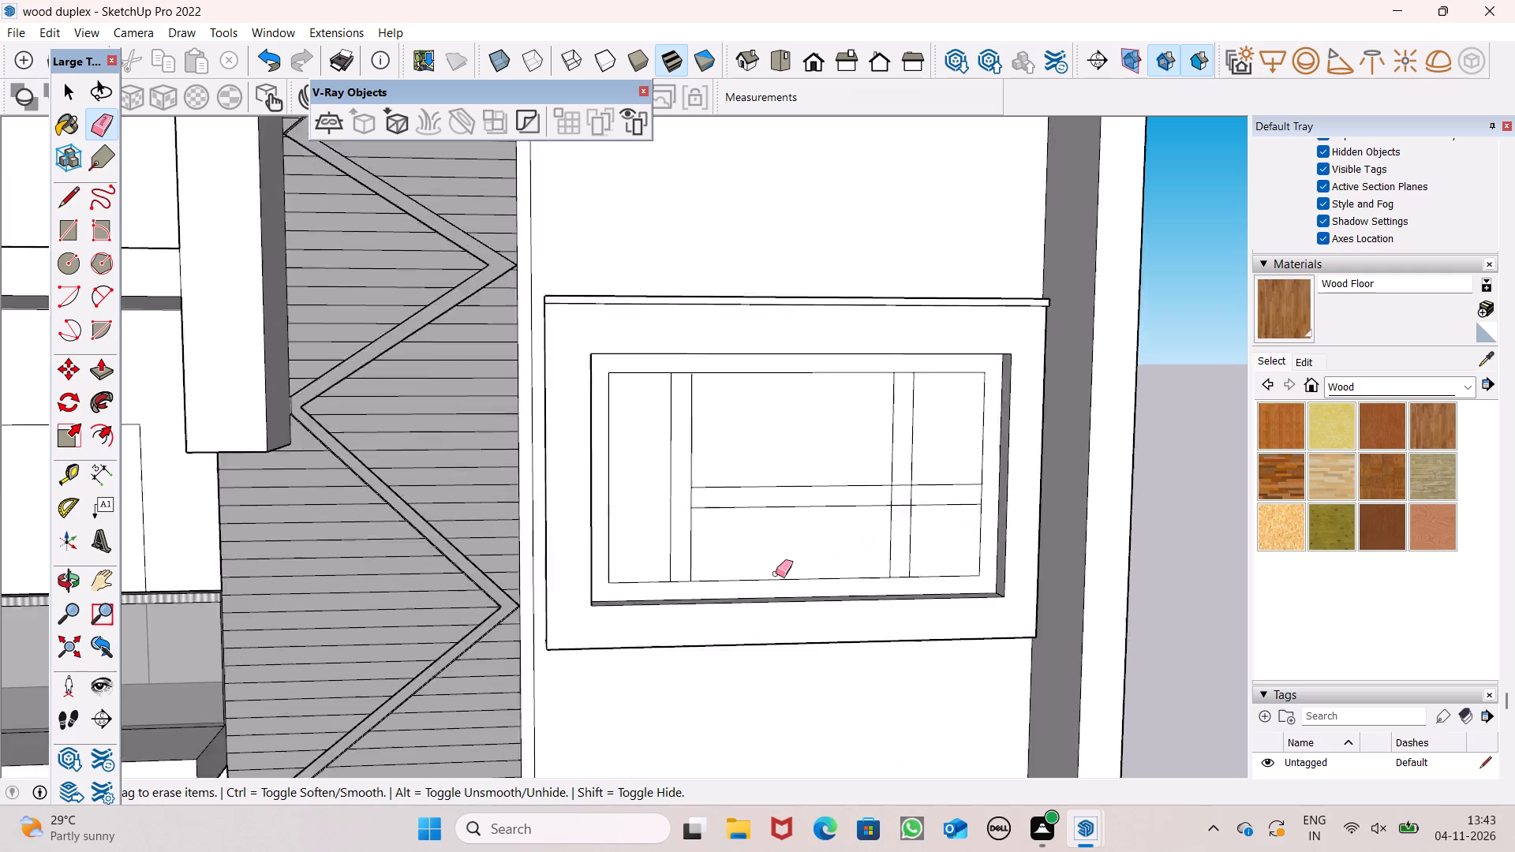
scroll(776, 574, "up", 1)
scroll(706, 555, "up", 4)
left_click(655, 446)
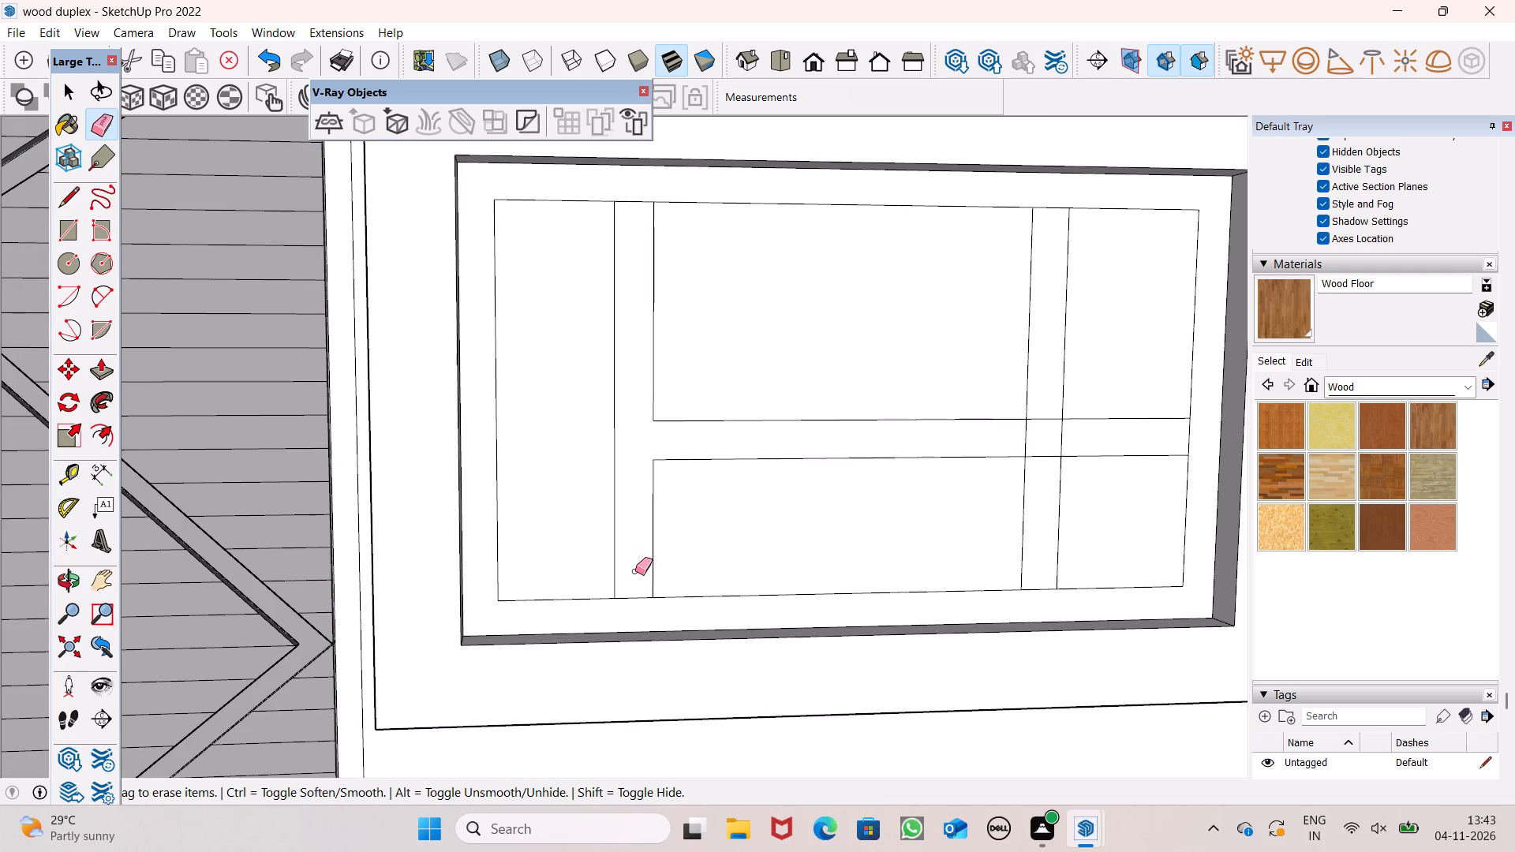
left_click_drag(635, 573, 635, 605)
scroll(585, 556, "down", 5)
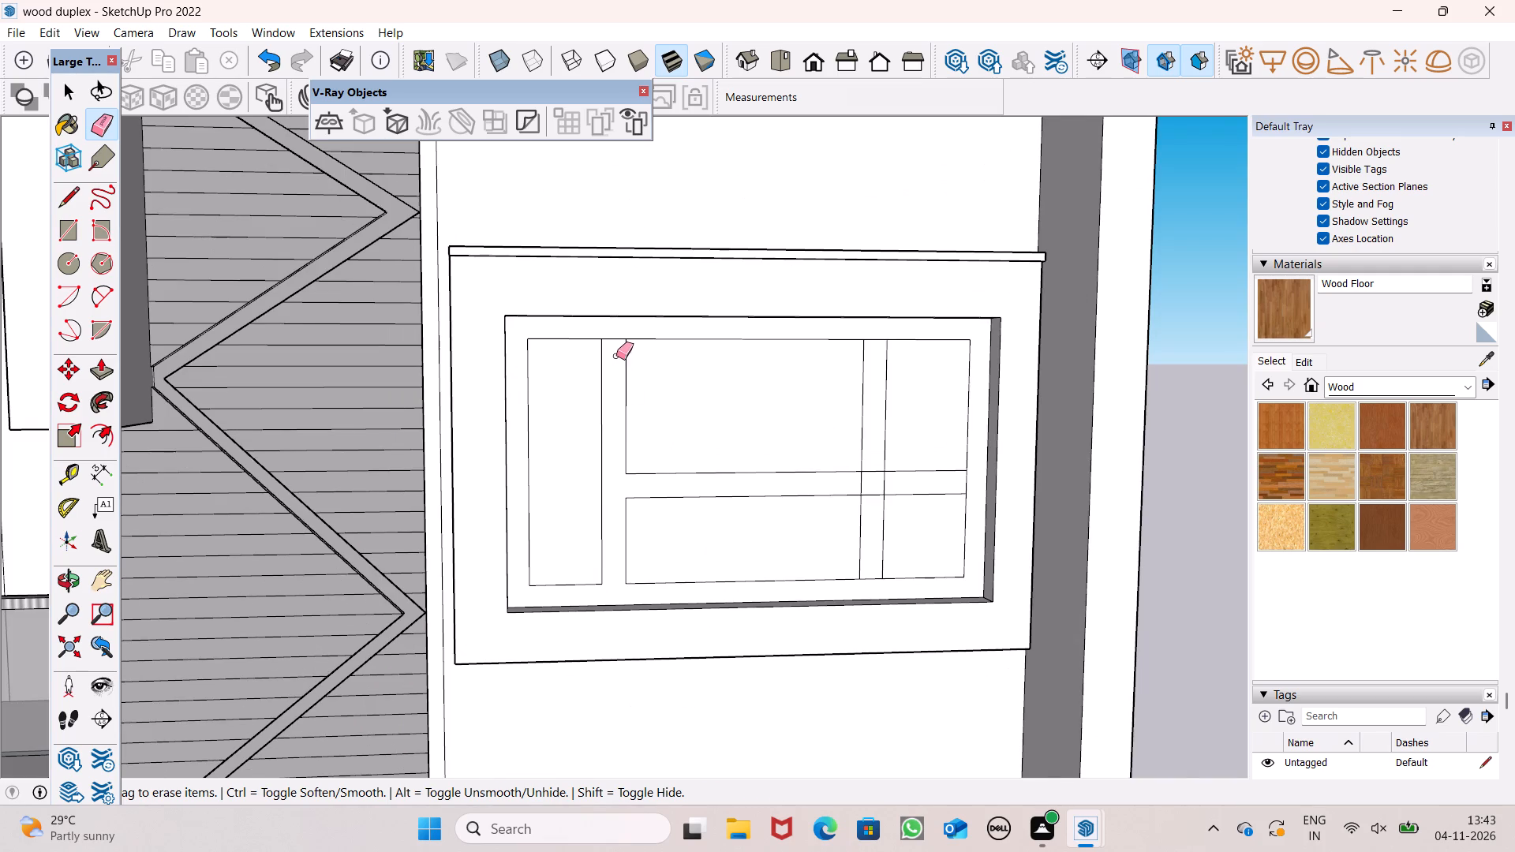
scroll(615, 355, "up", 5)
left_click(618, 324)
scroll(530, 342, "down", 5)
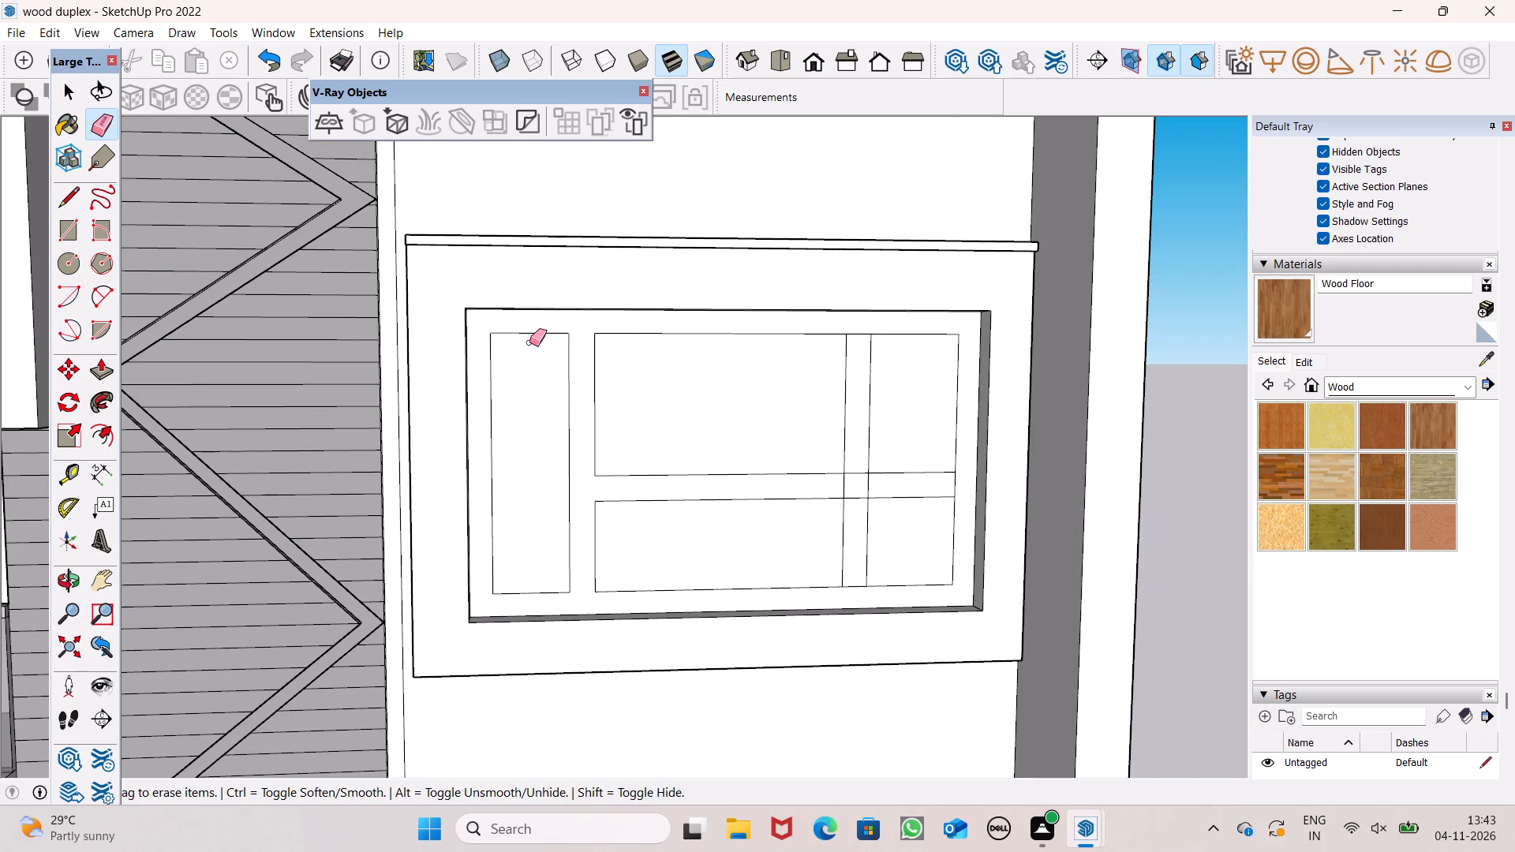
Erase the edges inside the crossing of the right vertical and horizontal bars, and the edge joining that vertical bar to the top border.
scroll(529, 342, "down", 6)
scroll(701, 428, "up", 9)
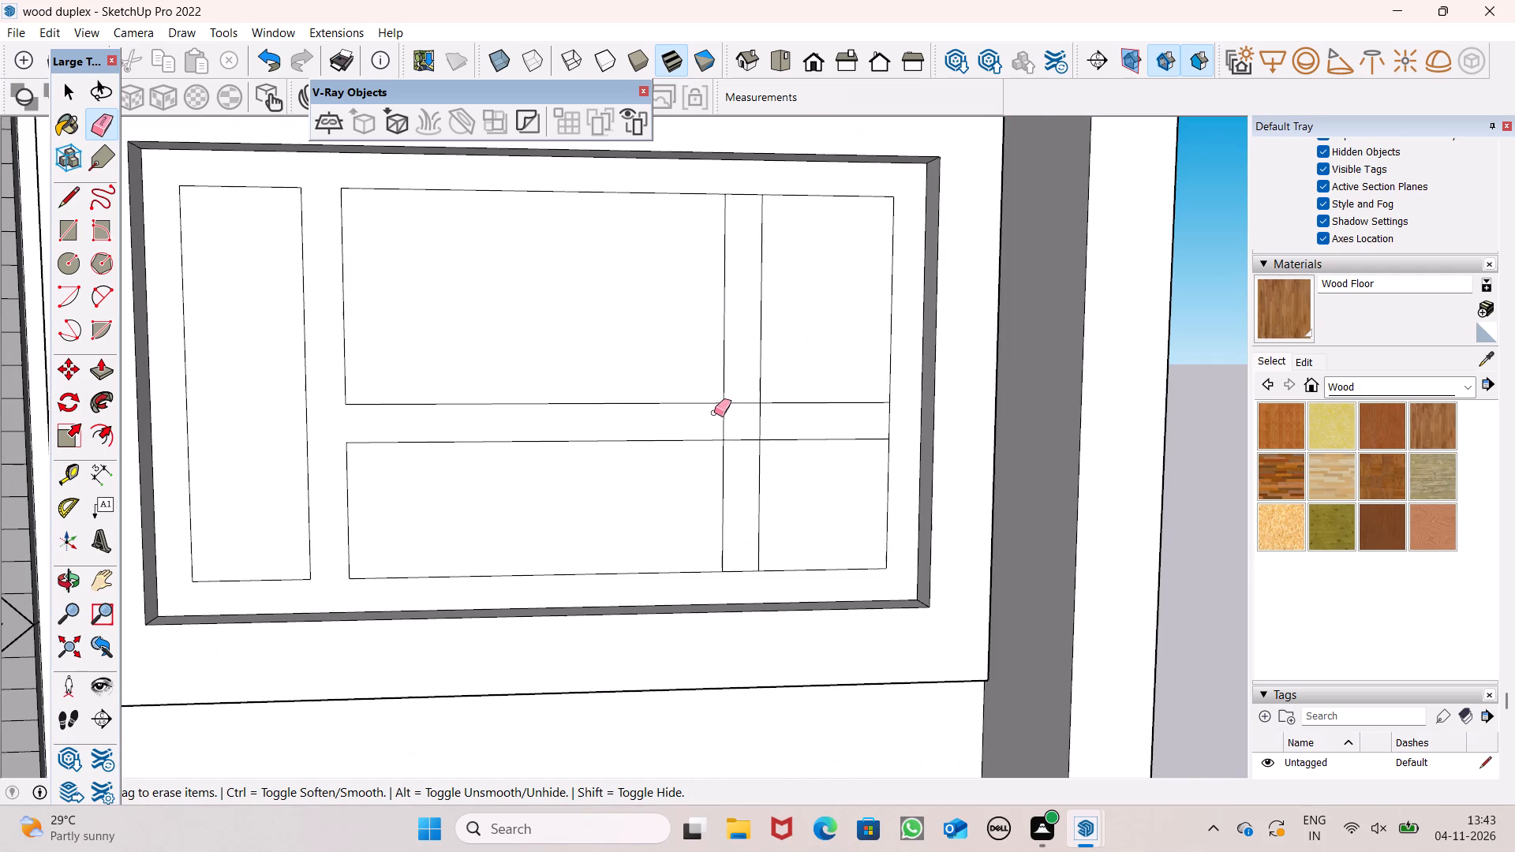
left_click_drag(736, 389, 711, 414)
left_click_drag(767, 425, 762, 428)
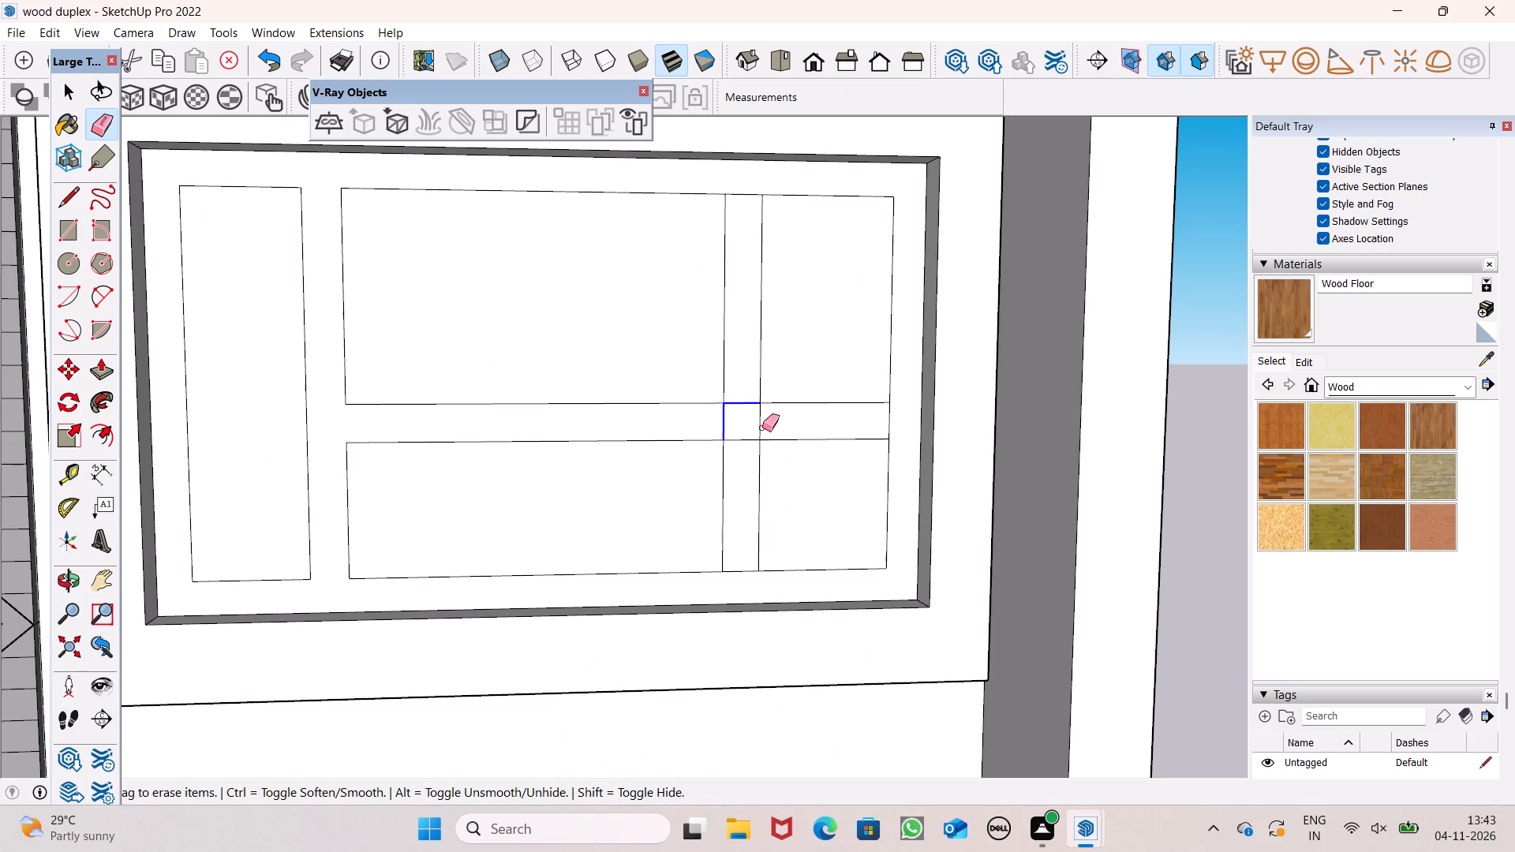
left_click_drag(762, 428, 742, 452)
scroll(746, 433, "down", 6)
scroll(727, 319, "up", 1)
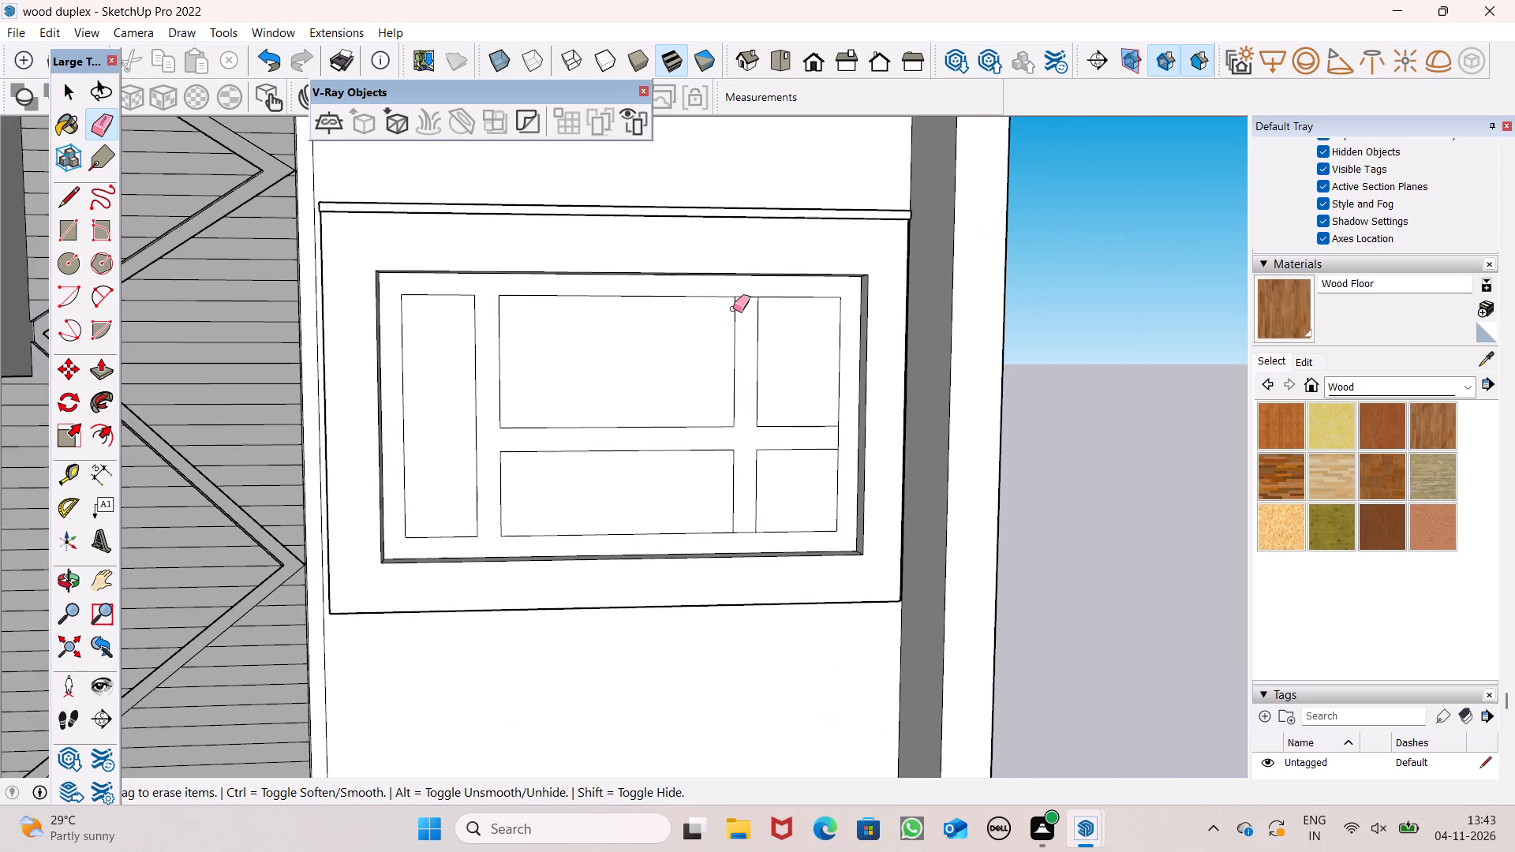
scroll(749, 286, "up", 2)
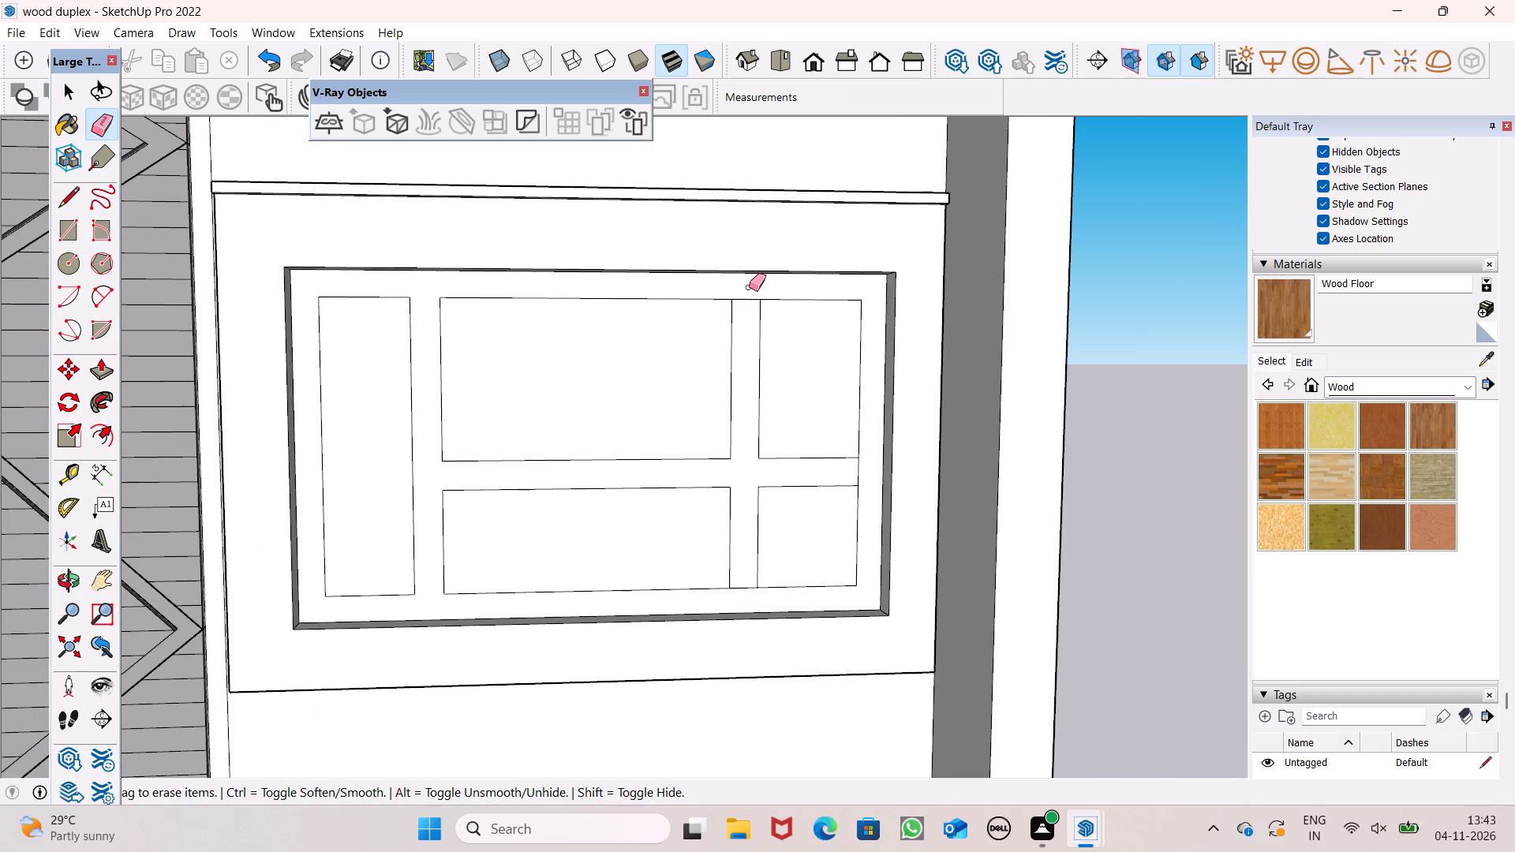
left_click_drag(745, 291, 745, 301)
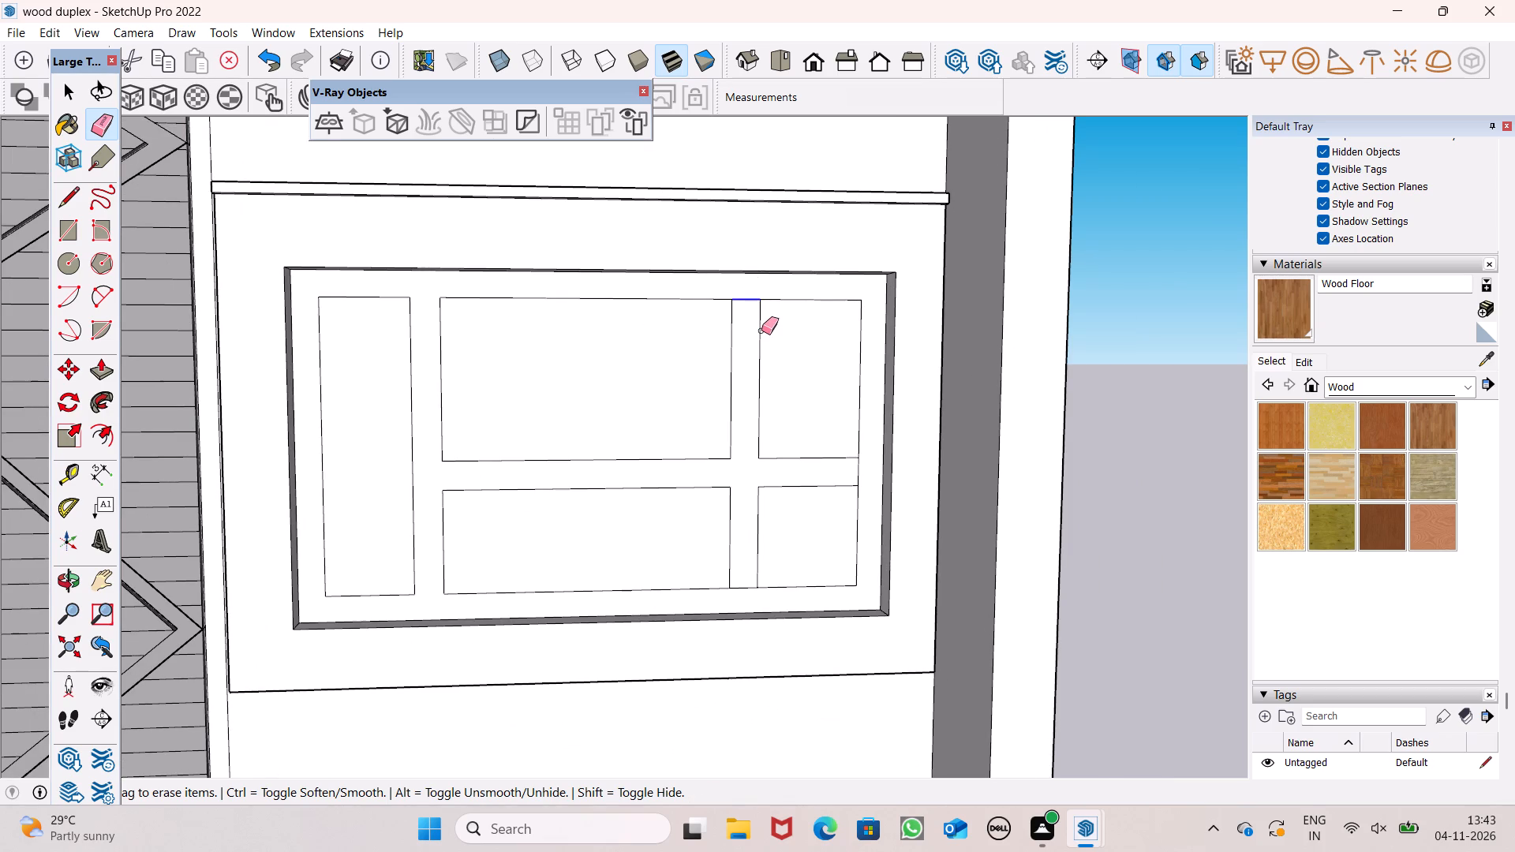
key("space")
Push the two middle panes and the two right panes through the panel's thickness, about 6", to open them.
left_click(664, 395)
key("p")
left_click(664, 395)
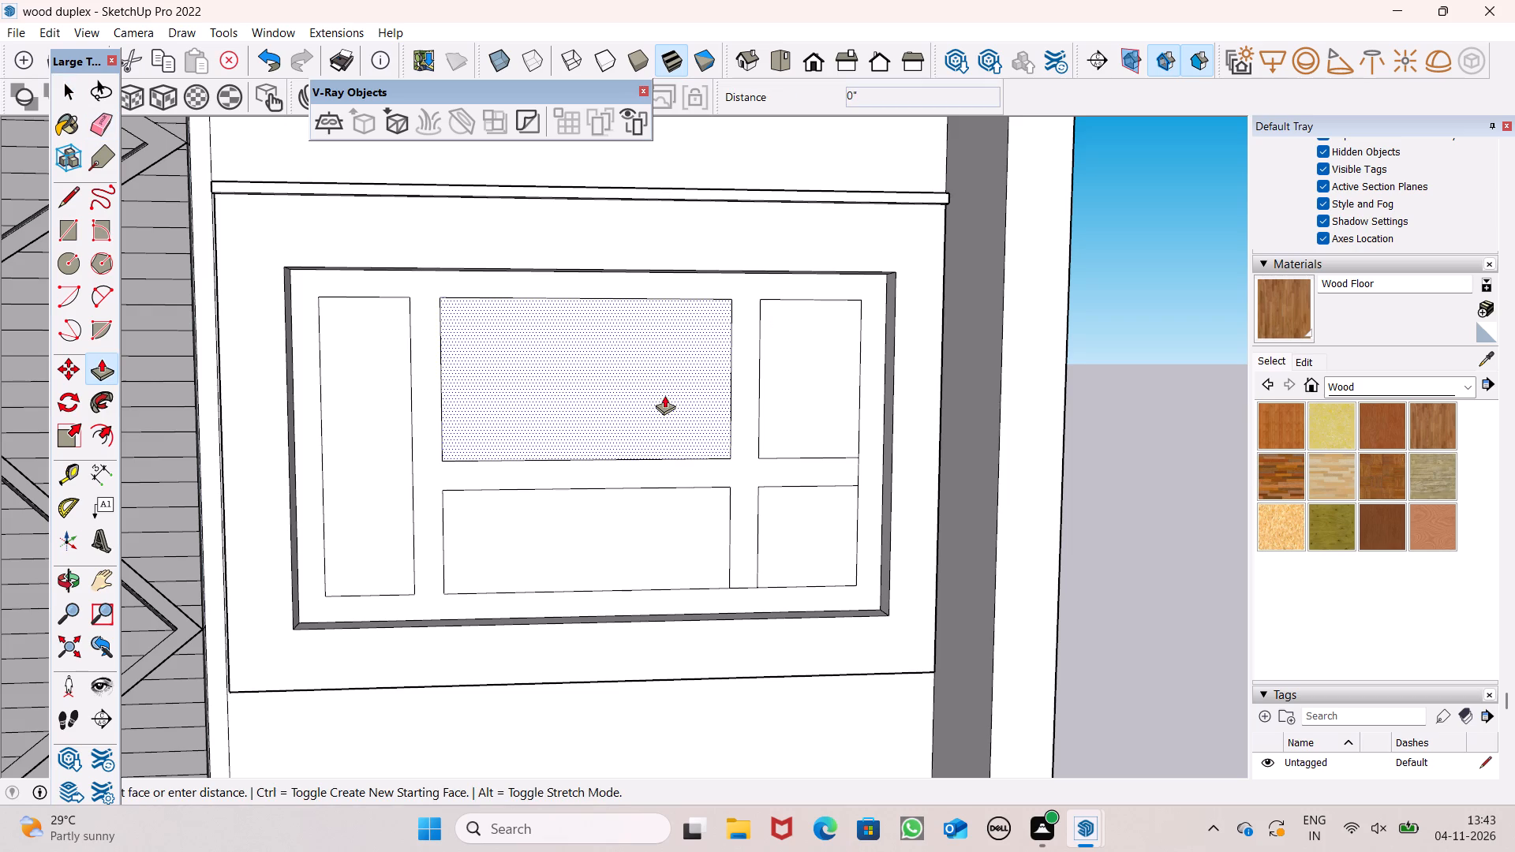
left_click(642, 346)
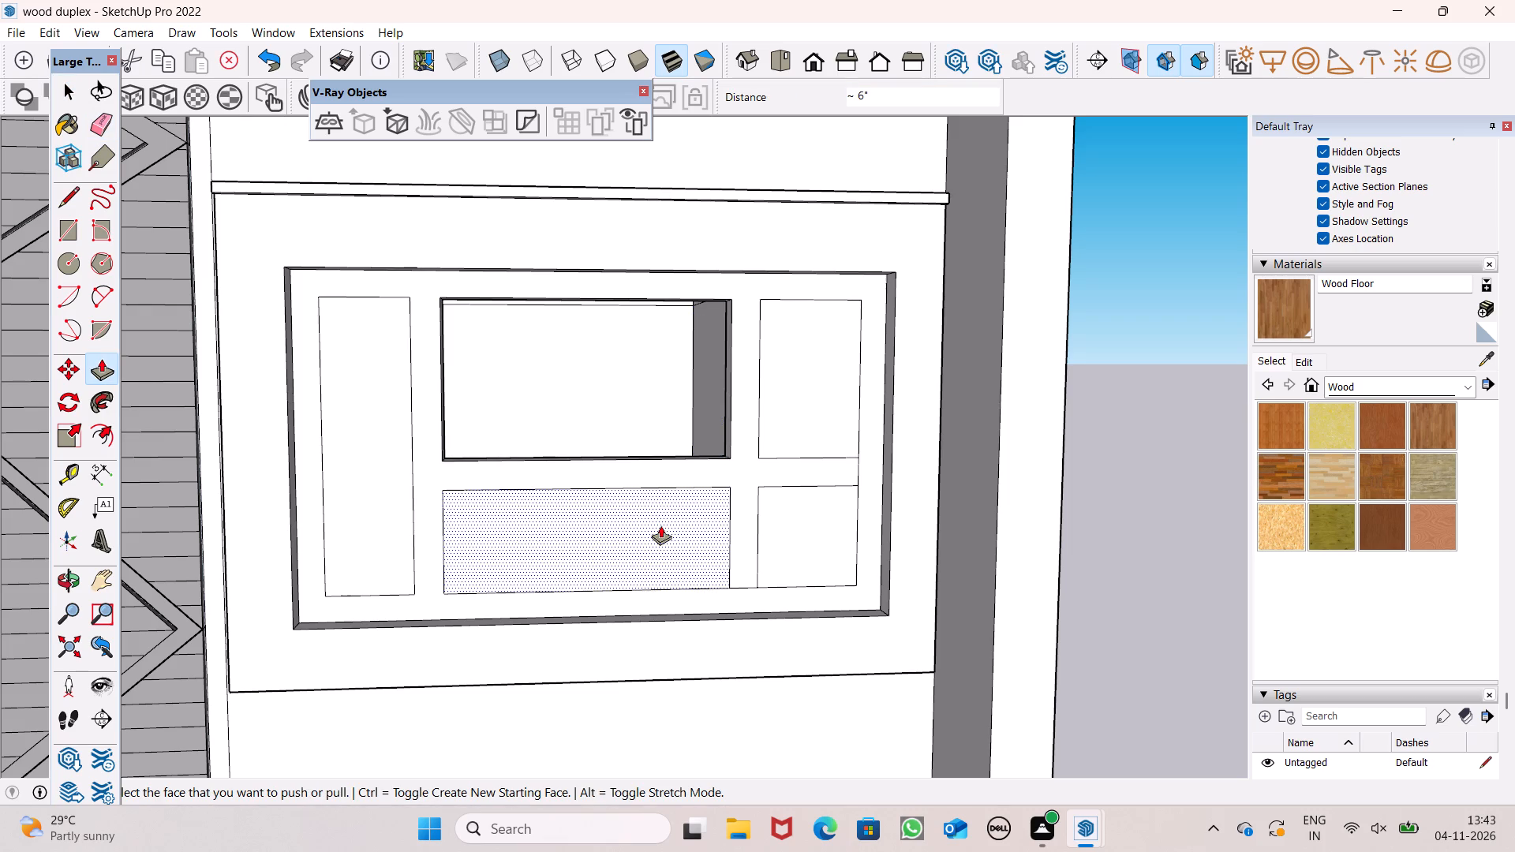
left_click(660, 525)
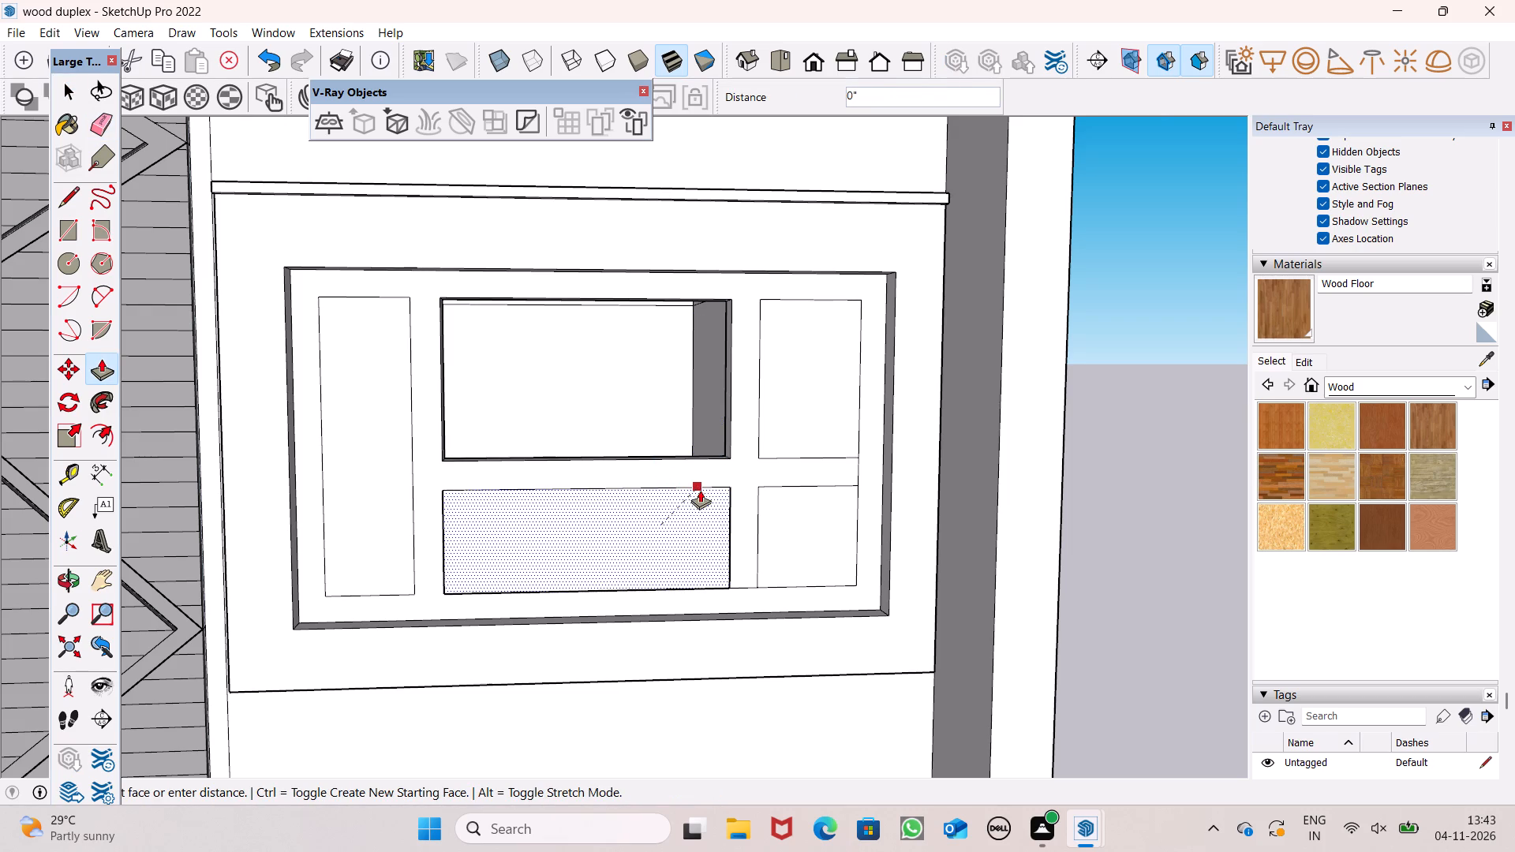
scroll(702, 503, "up", 6)
left_click(739, 339)
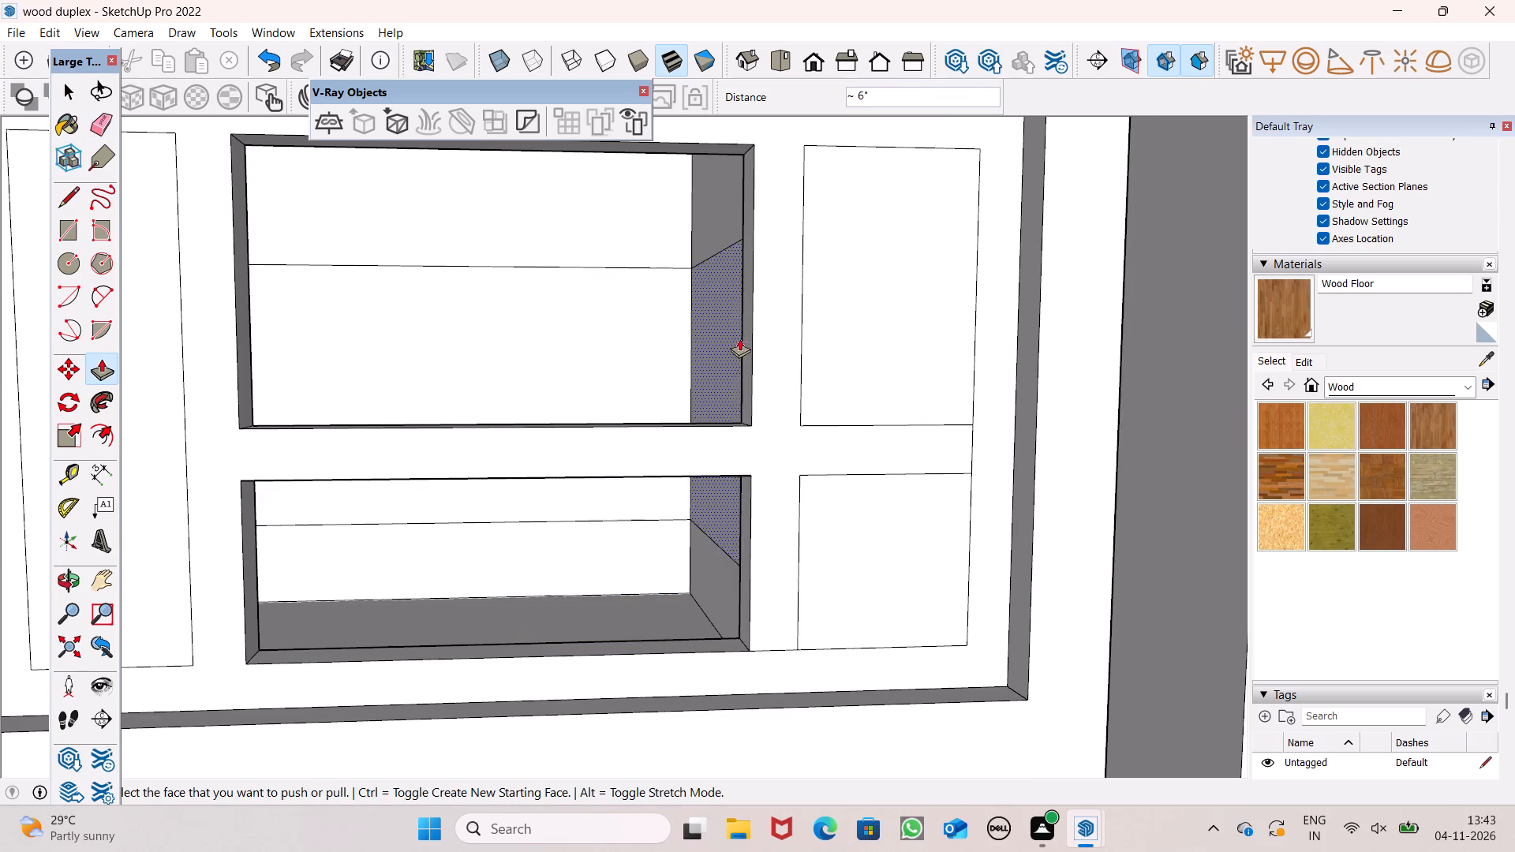
scroll(739, 443, "down", 3)
left_click(819, 510)
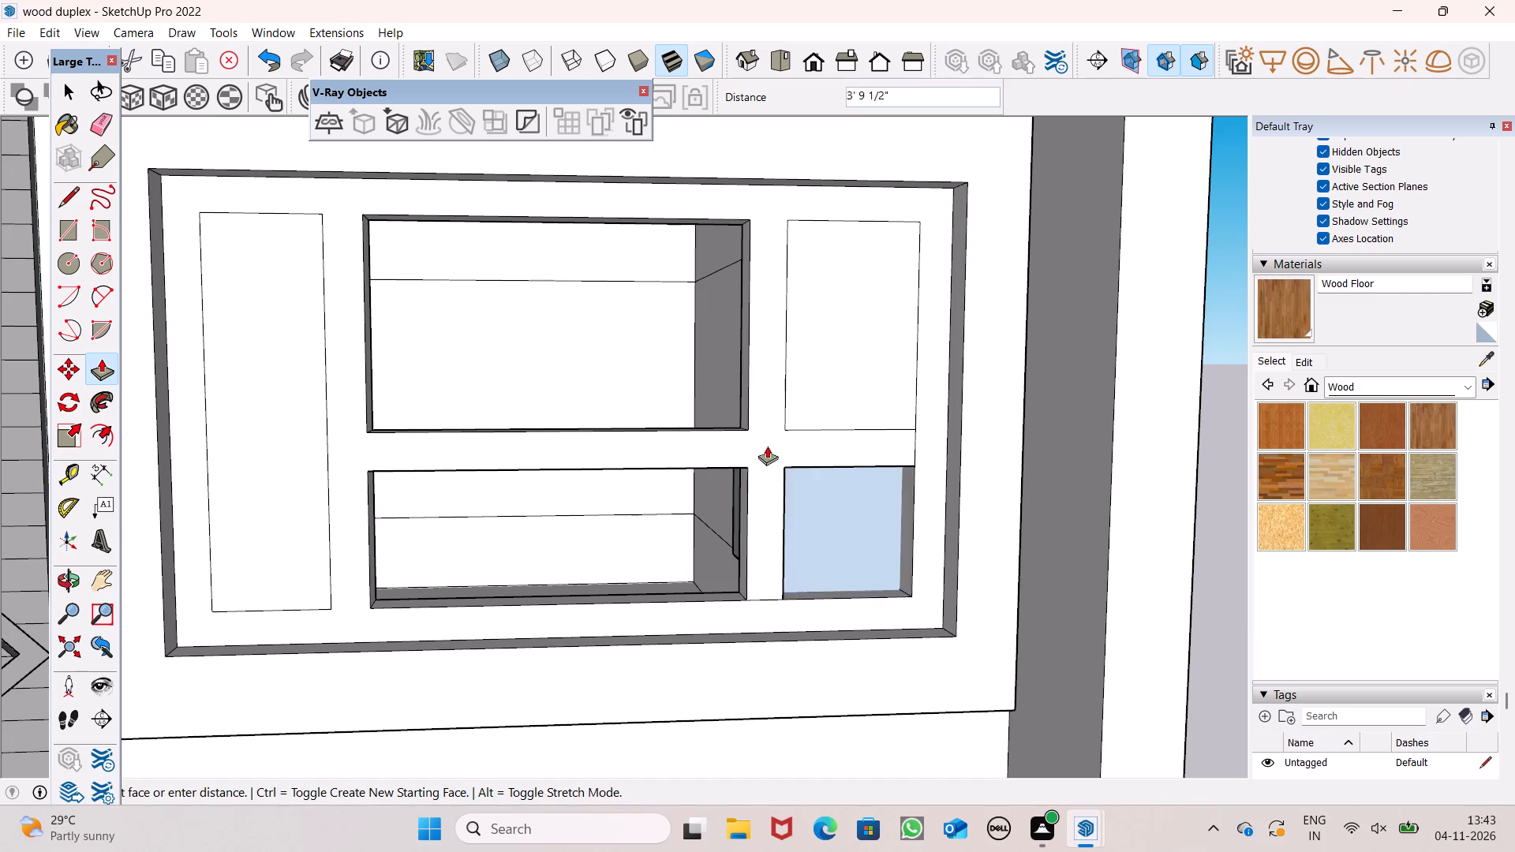
left_click(739, 400)
left_click(821, 390)
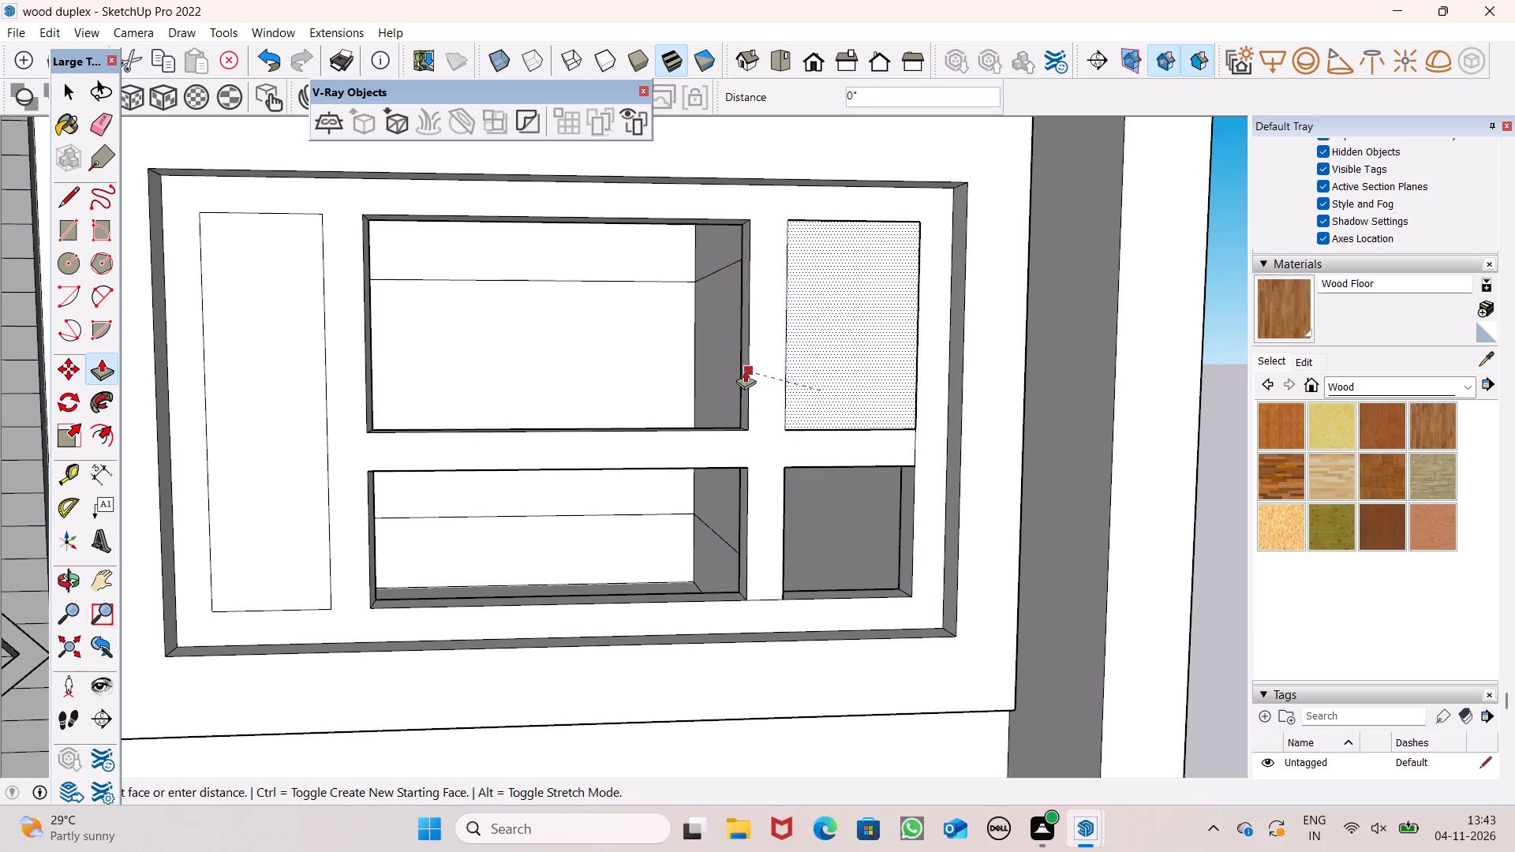
left_click(739, 361)
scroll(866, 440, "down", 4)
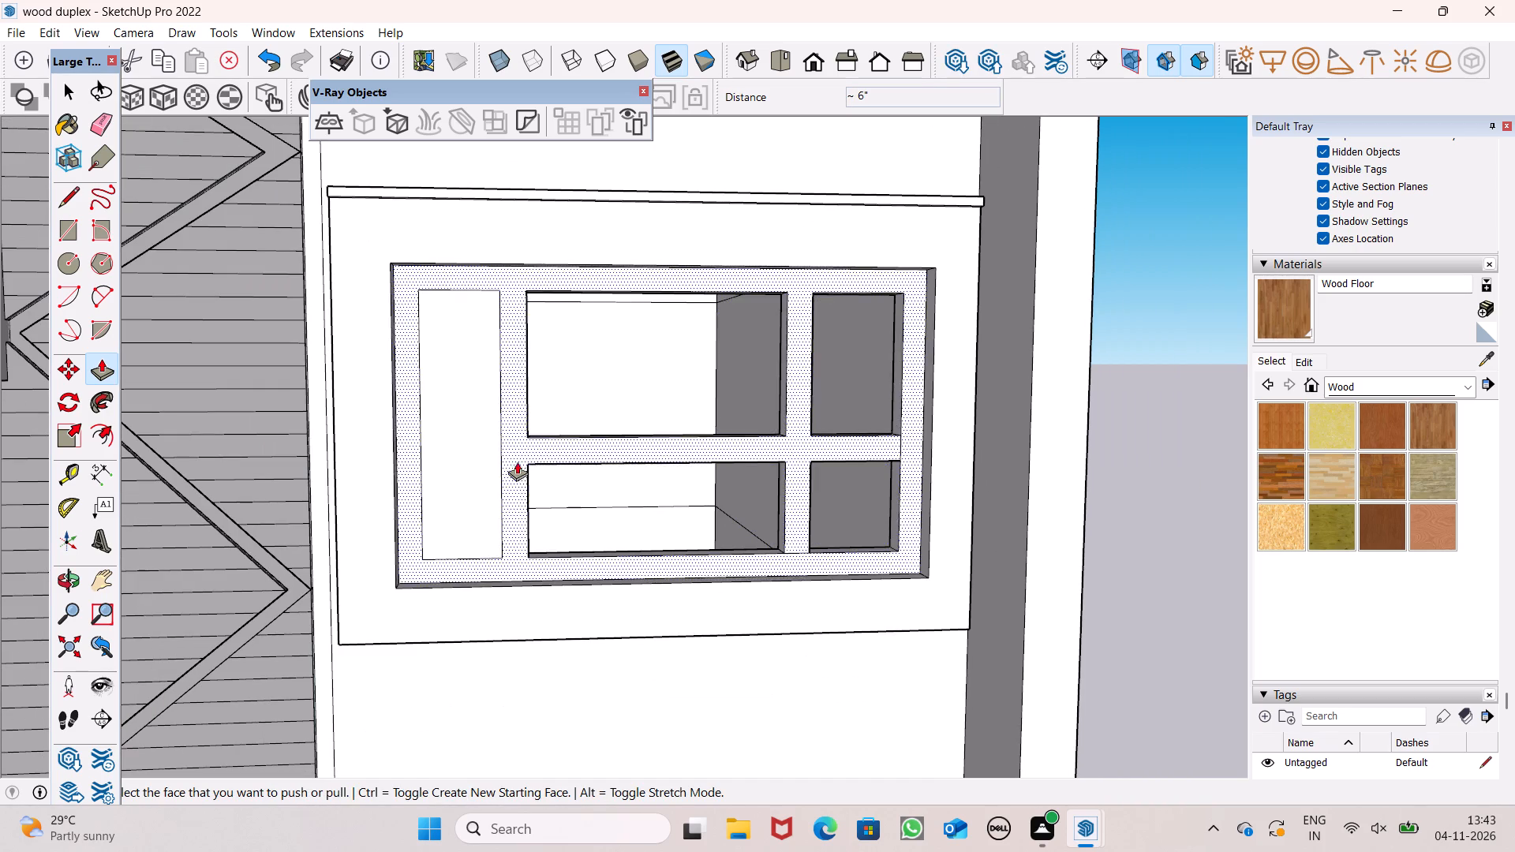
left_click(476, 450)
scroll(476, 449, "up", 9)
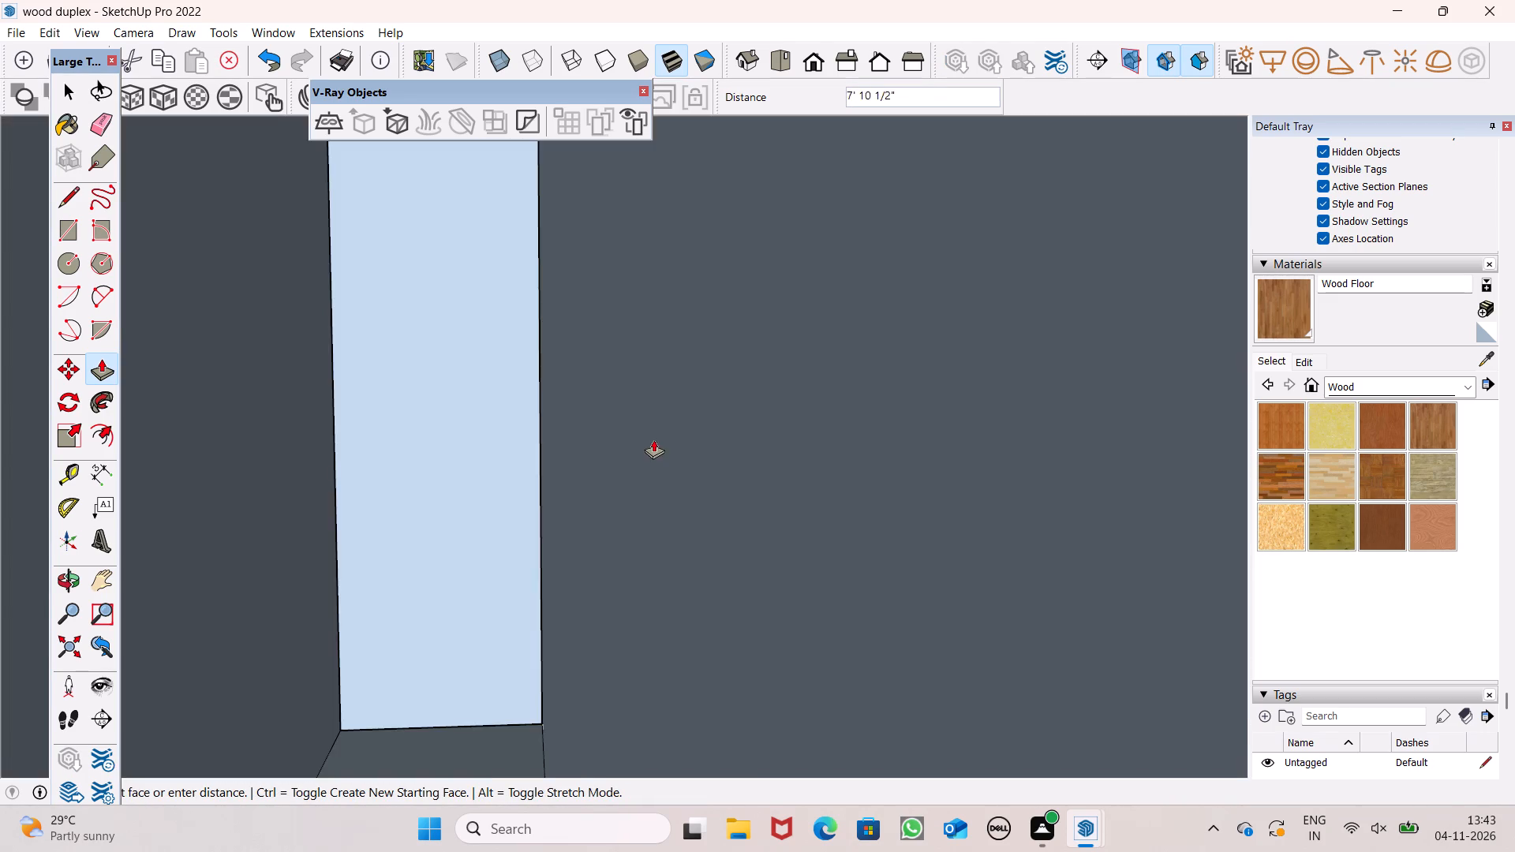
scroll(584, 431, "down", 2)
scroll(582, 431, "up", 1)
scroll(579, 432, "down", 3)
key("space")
Push the tall left pane through the panel's thickness, about 6", to open it.
type("p")
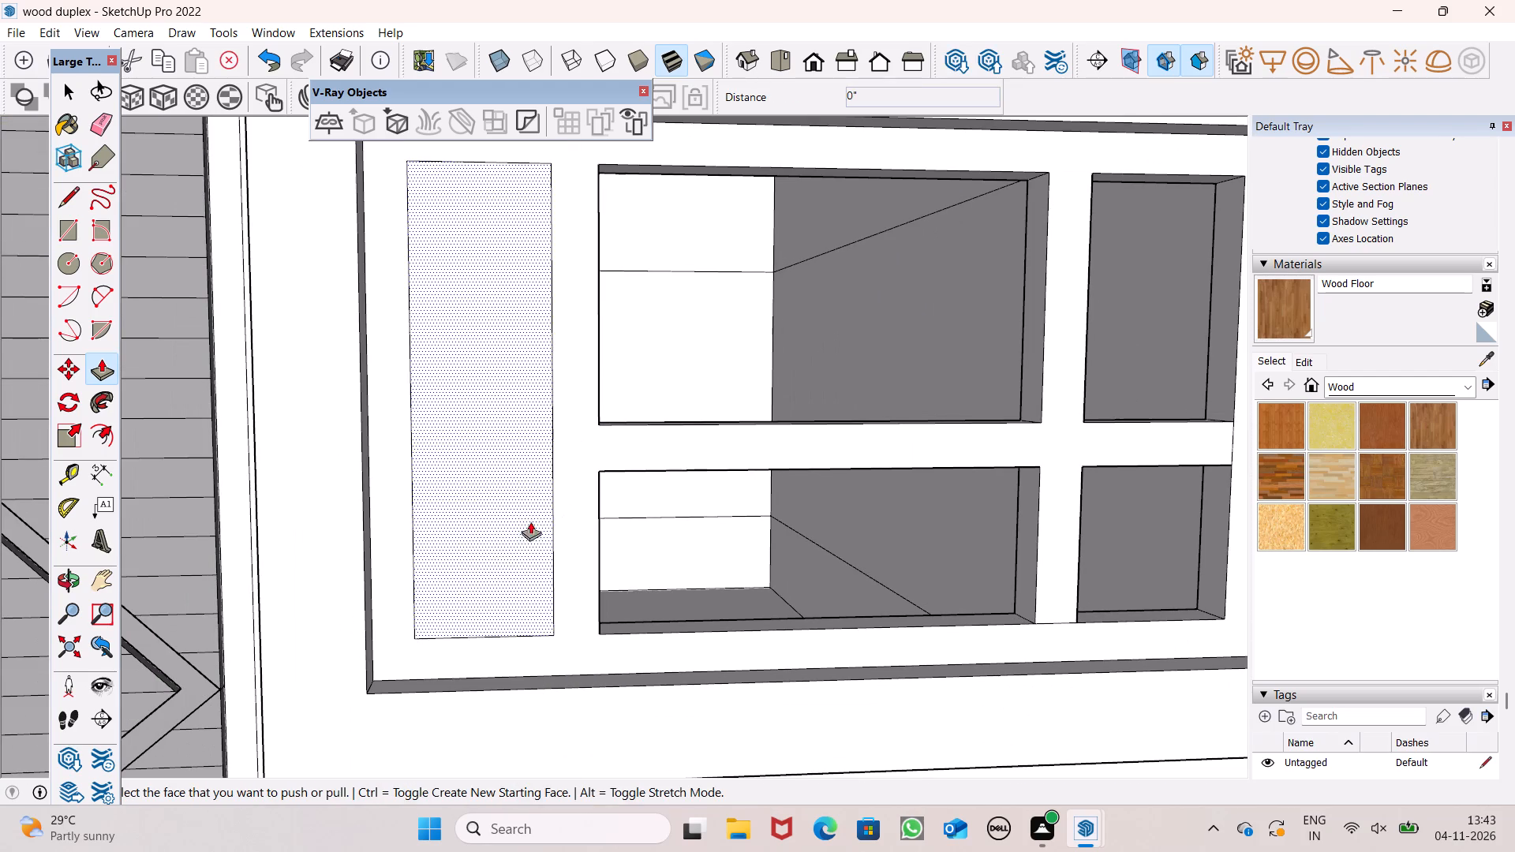
left_click(500, 548)
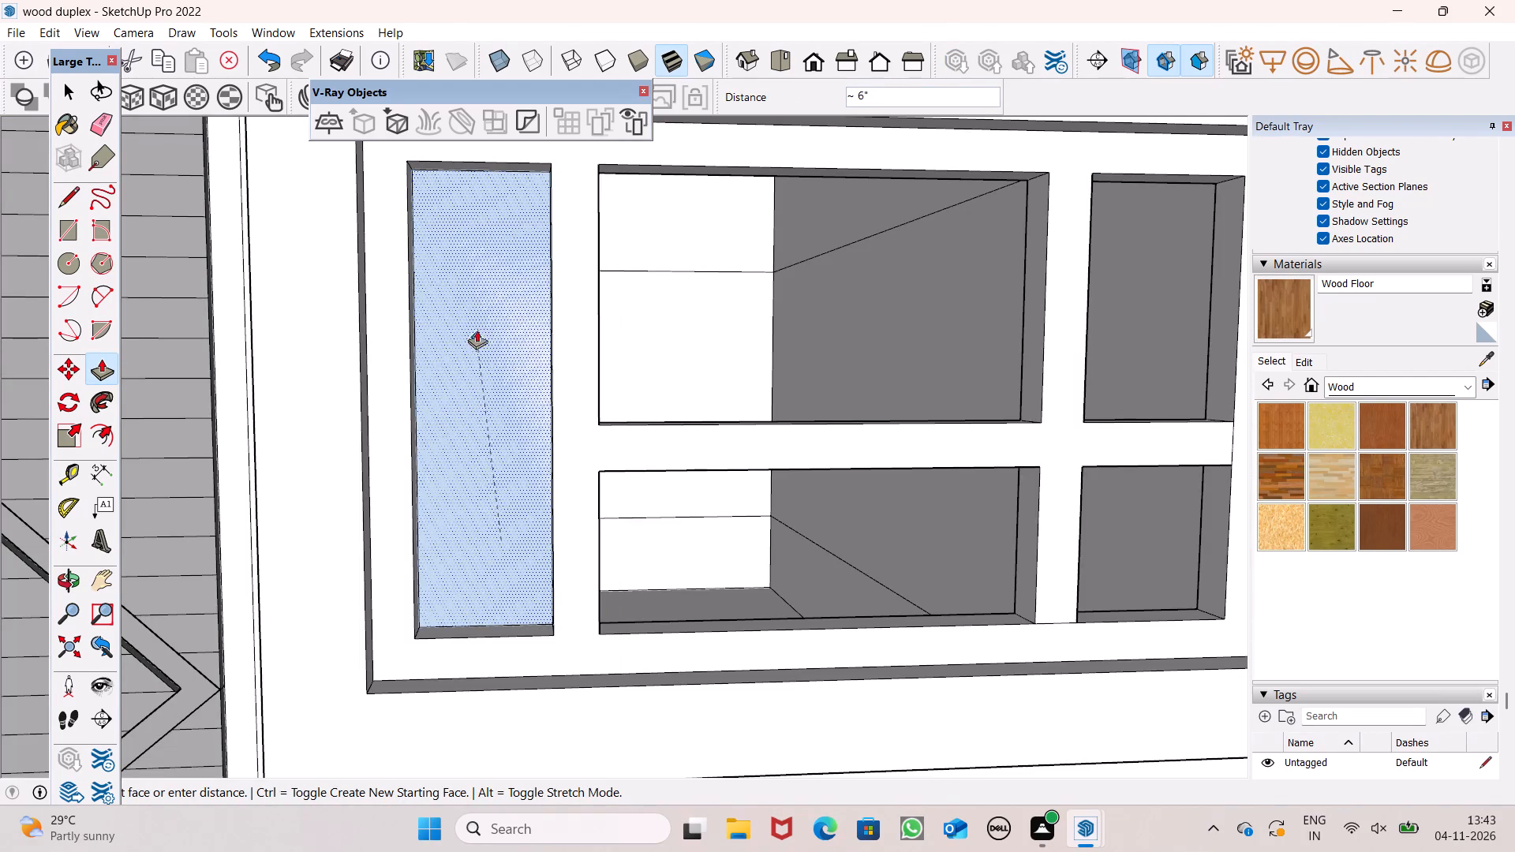
left_click(477, 305)
key("space")
Examine the upper window's opened panes and divider bars from several angles and against the facade.
type("o")
left_click_drag(466, 316, 638, 383)
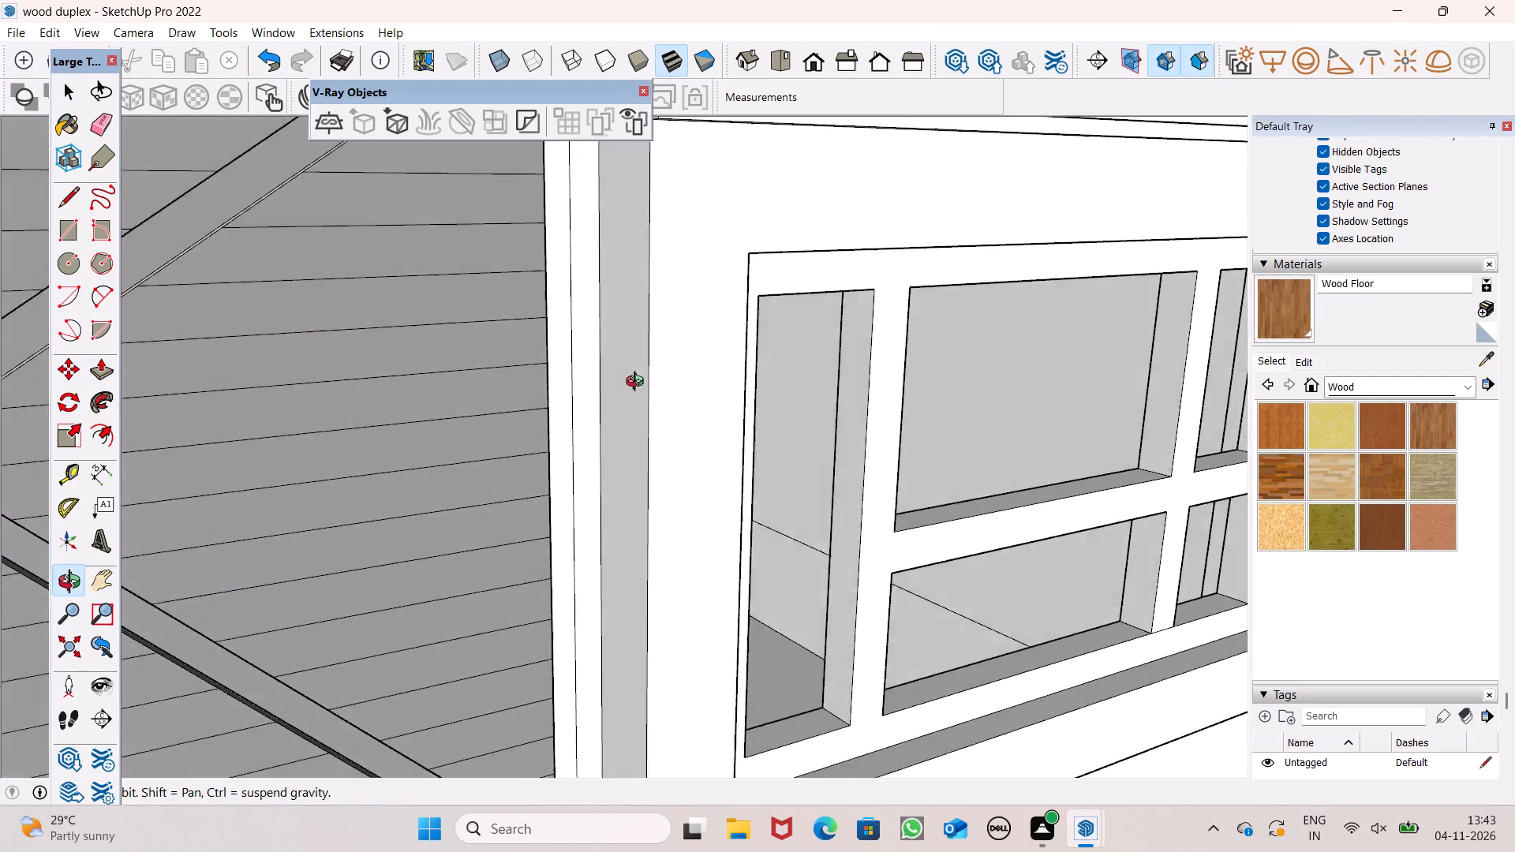
left_click_drag(638, 383, 444, 348)
left_click_drag(444, 348, 425, 354)
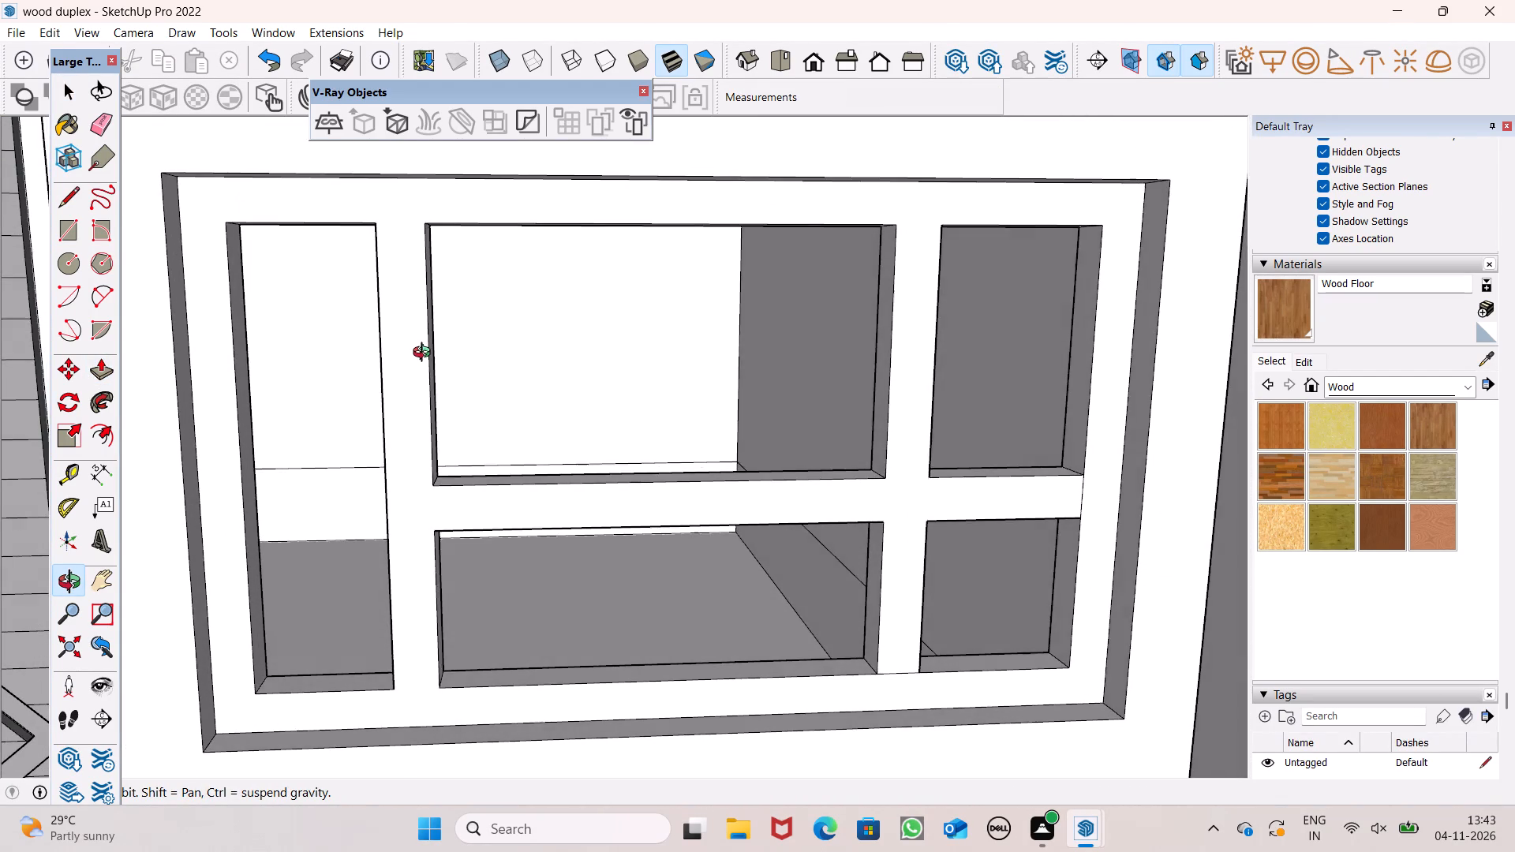
scroll(425, 354, "down", 5)
left_click_drag(450, 375, 598, 419)
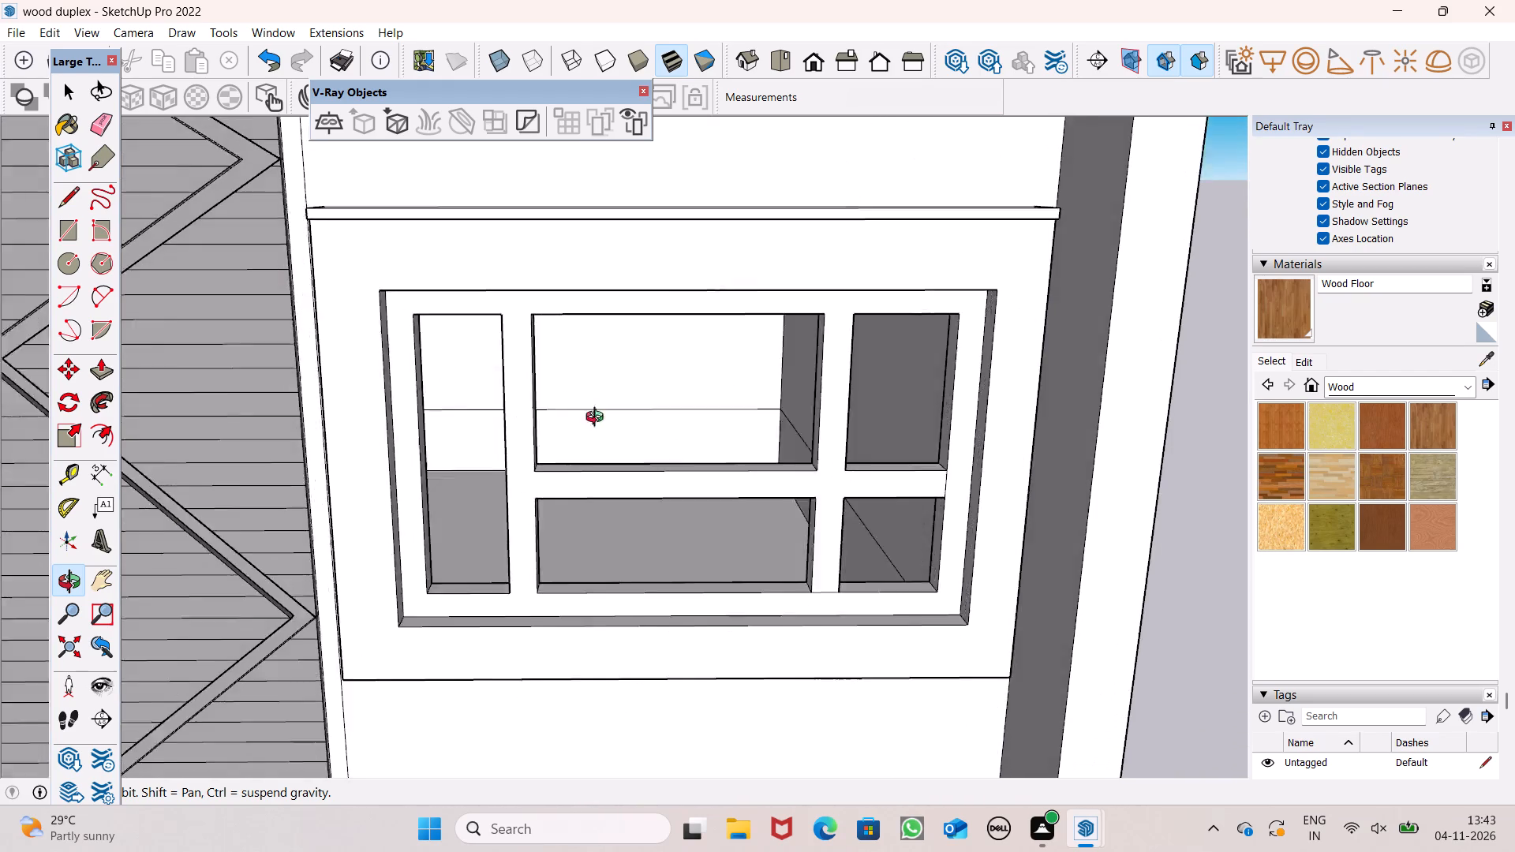
left_click_drag(598, 419, 671, 338)
left_click_drag(671, 338, 557, 356, "shift")
scroll(526, 354, "down", 1)
scroll(526, 354, "up", 1)
scroll(526, 354, "down", 4)
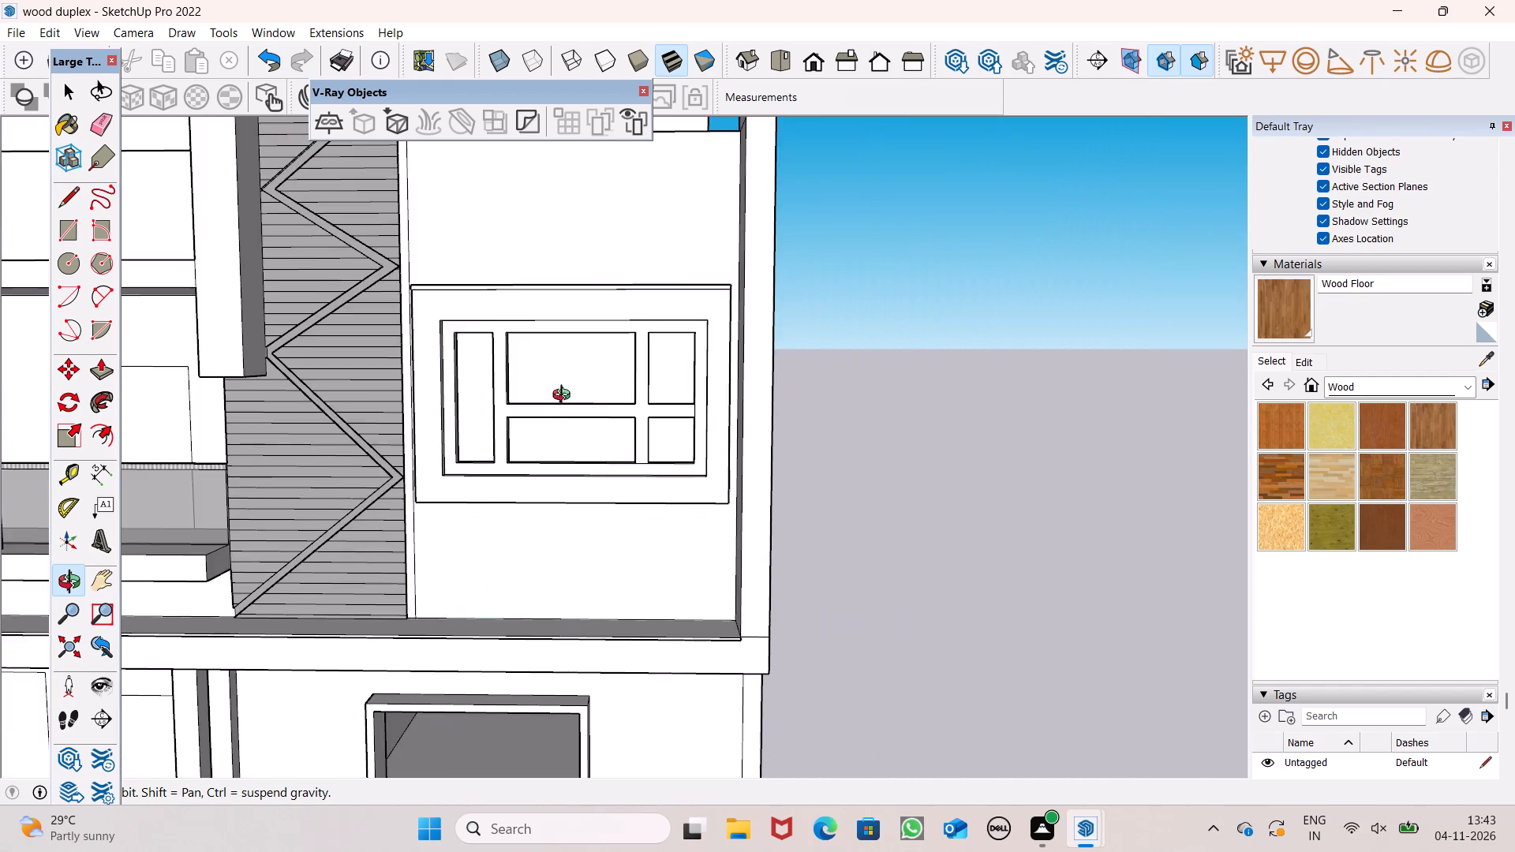
Examine the upper window's opened panes, divider bars and inner reveals up close from several angles.
scroll(557, 386, "up", 5)
left_click_drag(526, 372, 649, 402, "shift")
left_click_drag(649, 402, 530, 398)
left_click_drag(748, 438, 581, 379, "shift")
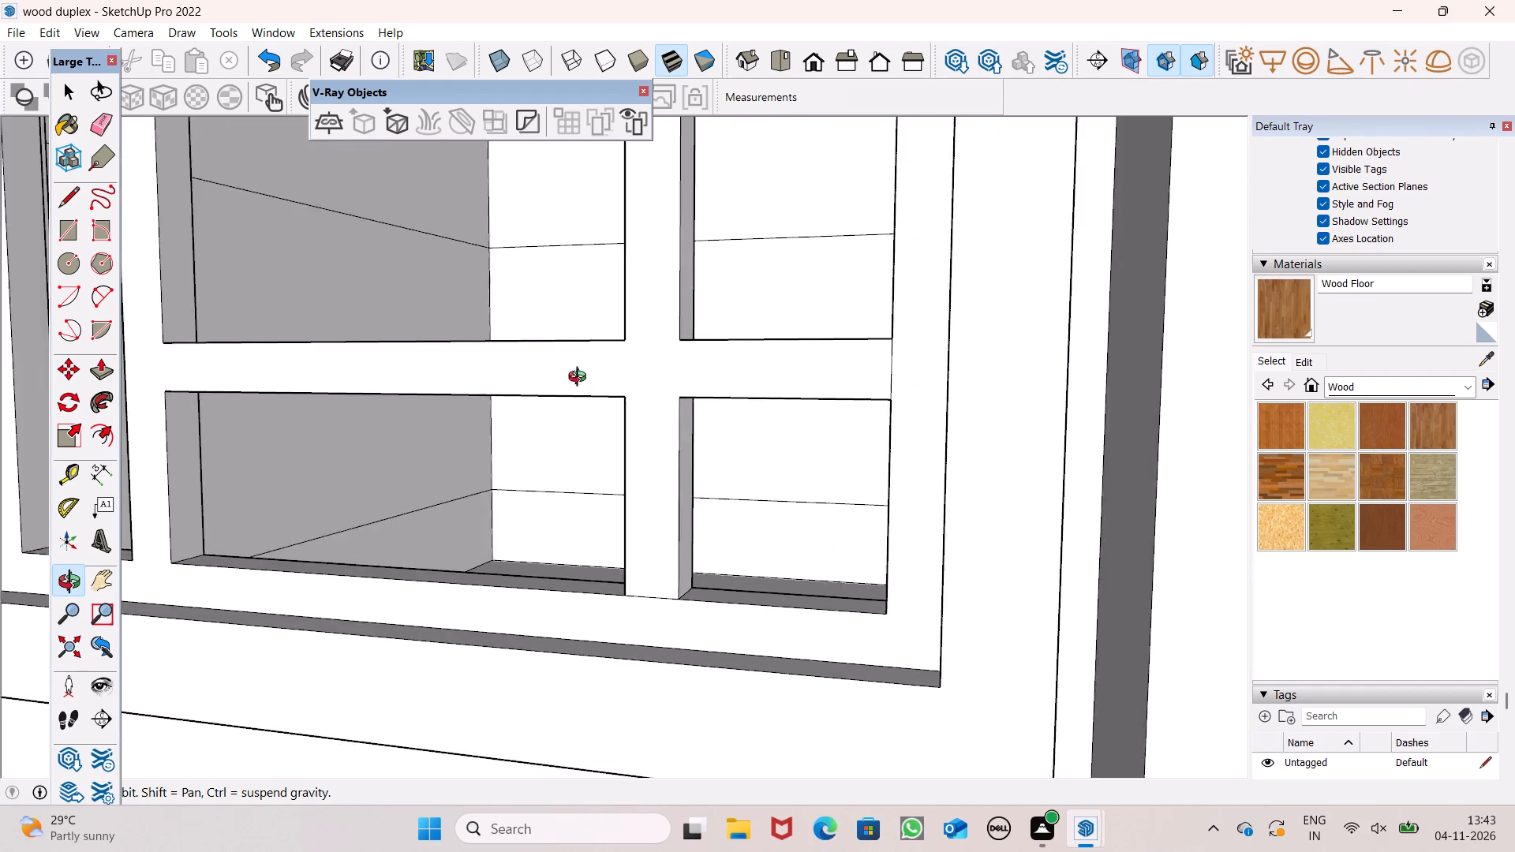
left_click_drag(581, 379, 698, 398, "shift")
scroll(699, 395, "down", 5)
left_click_drag(627, 395, 649, 446, "shift")
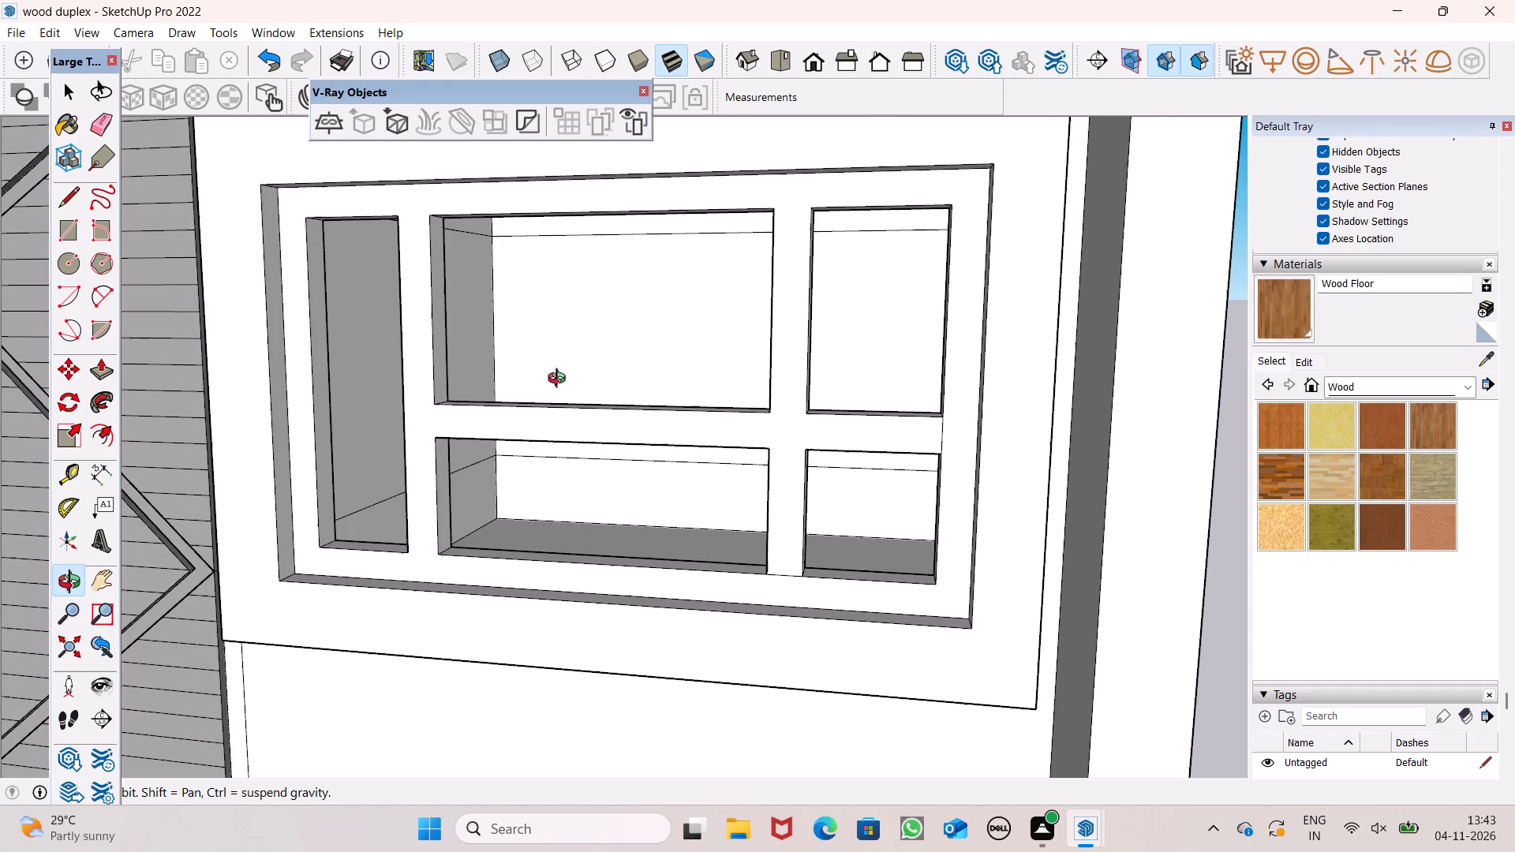
scroll(498, 353, "up", 1)
left_click_drag(498, 353, 555, 409, "shift")
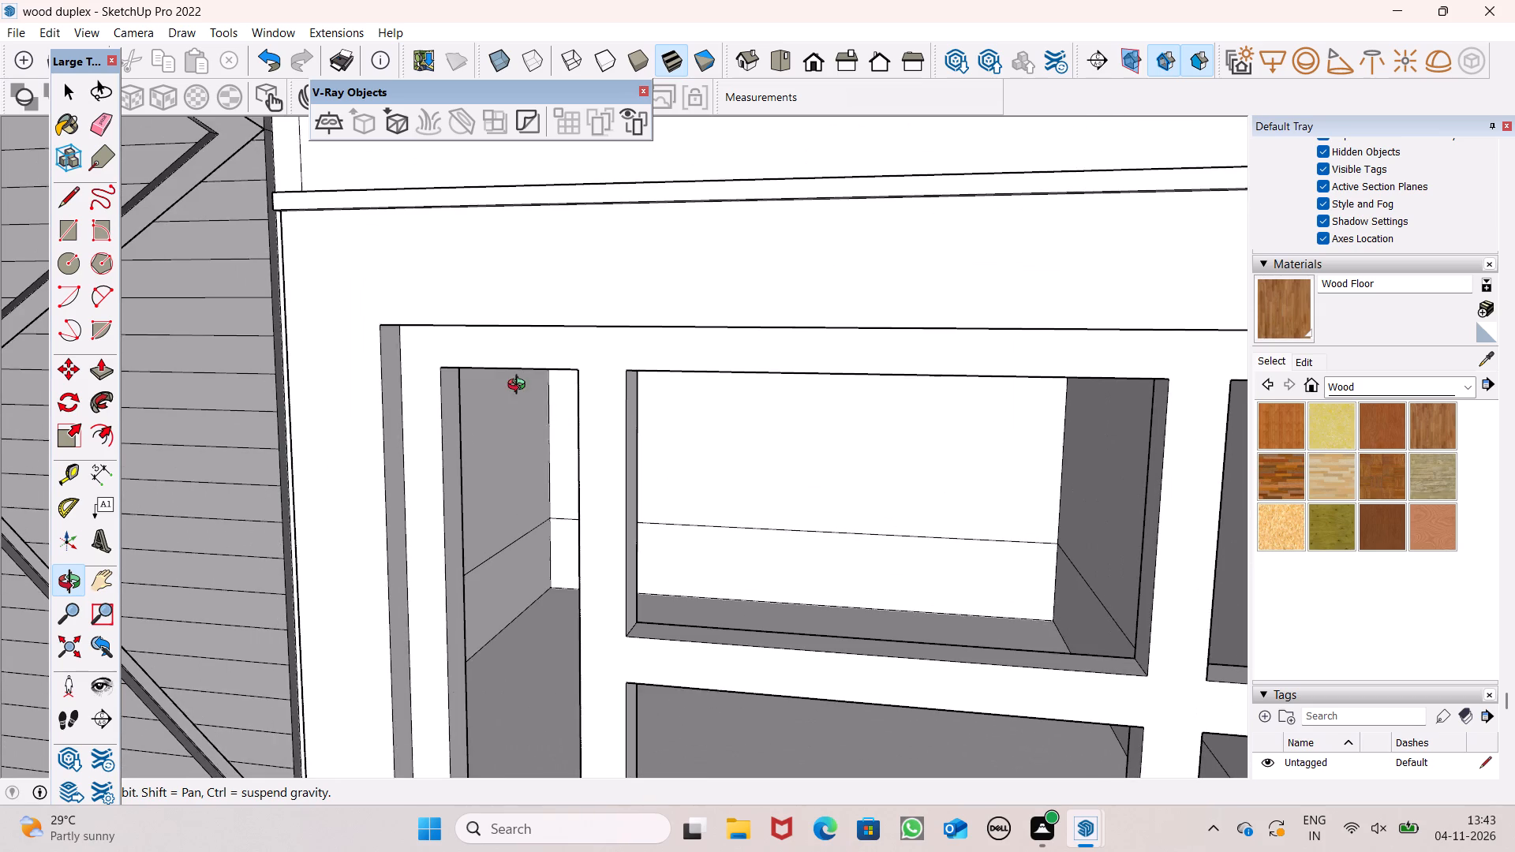
left_click_drag(520, 387, 487, 383)
left_click_drag(477, 411, 592, 316, "shift")
left_click_drag(563, 465, 568, 435)
left_click_drag(526, 469, 513, 481)
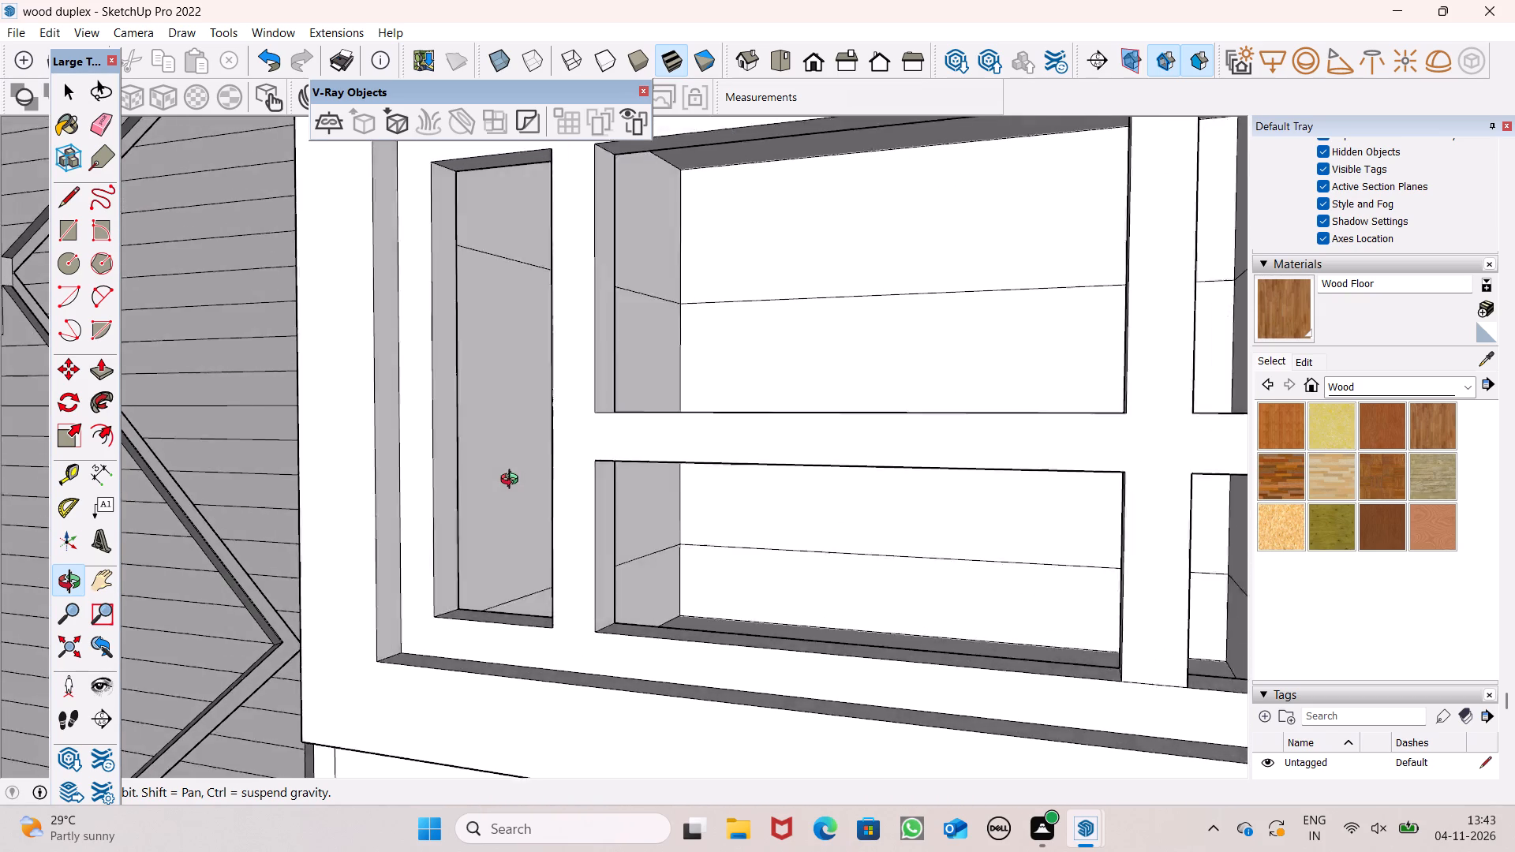
left_click_drag(513, 481, 513, 495)
key("l")
scroll(413, 651, "up", 6)
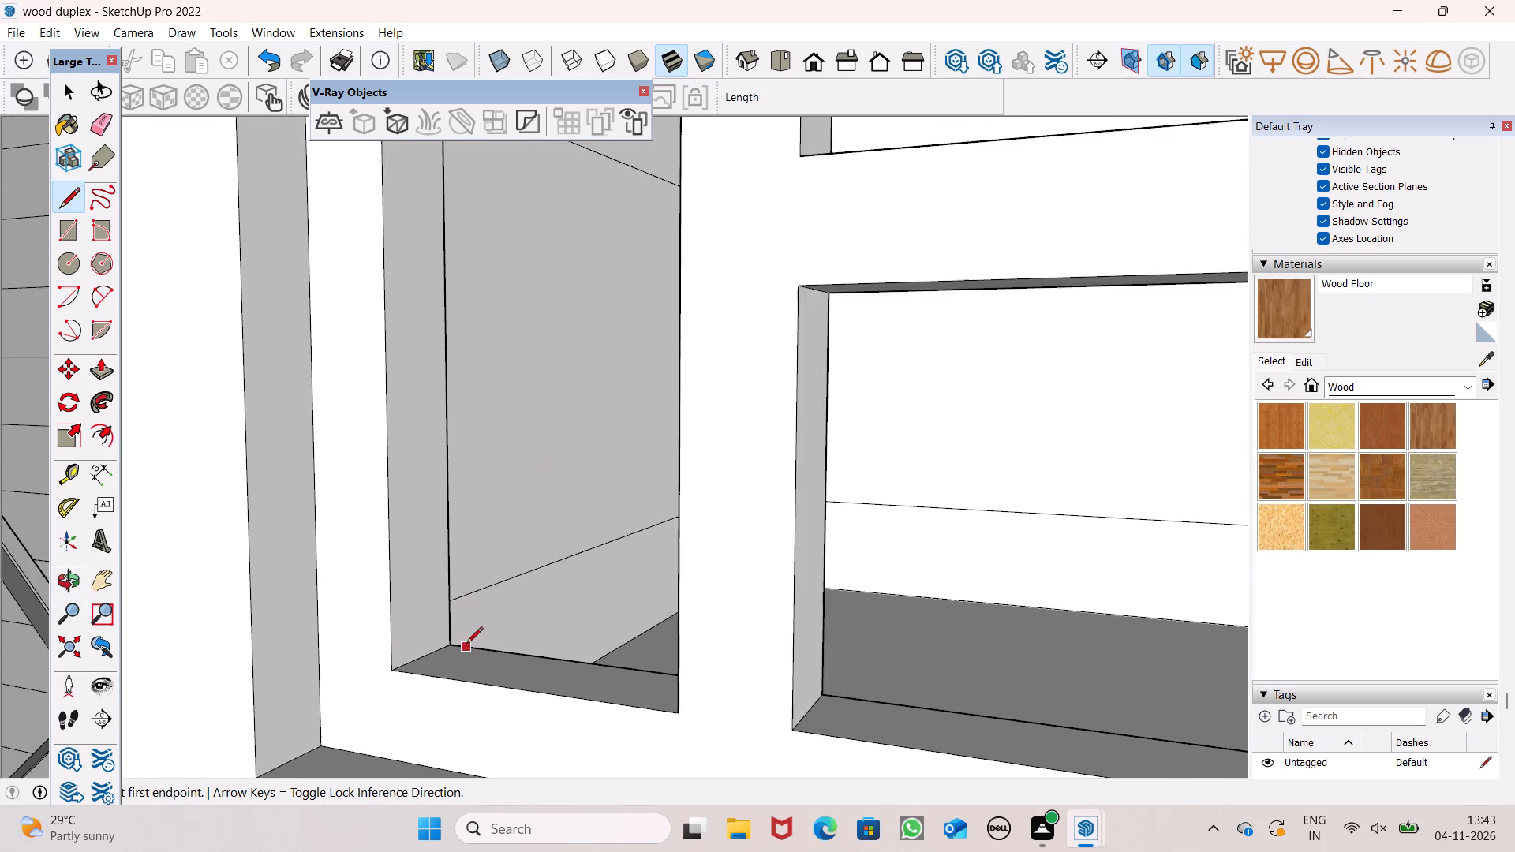
scroll(466, 645, "up", 6)
scroll(641, 606, "down", 8)
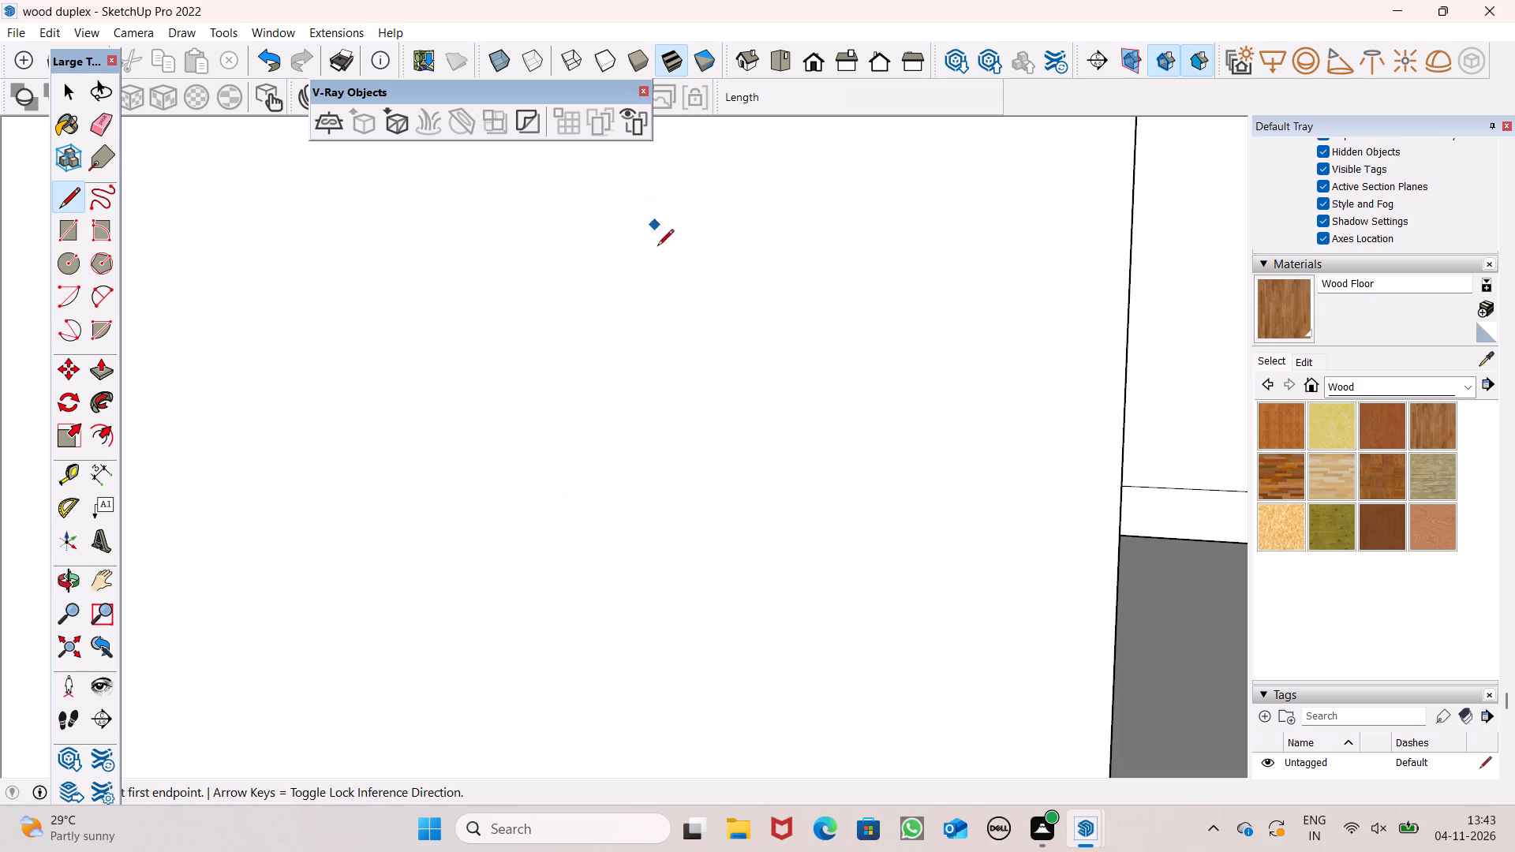
Review the upper window against the whole facade in the standard front view.
left_click(808, 68)
scroll(739, 363, "down", 2)
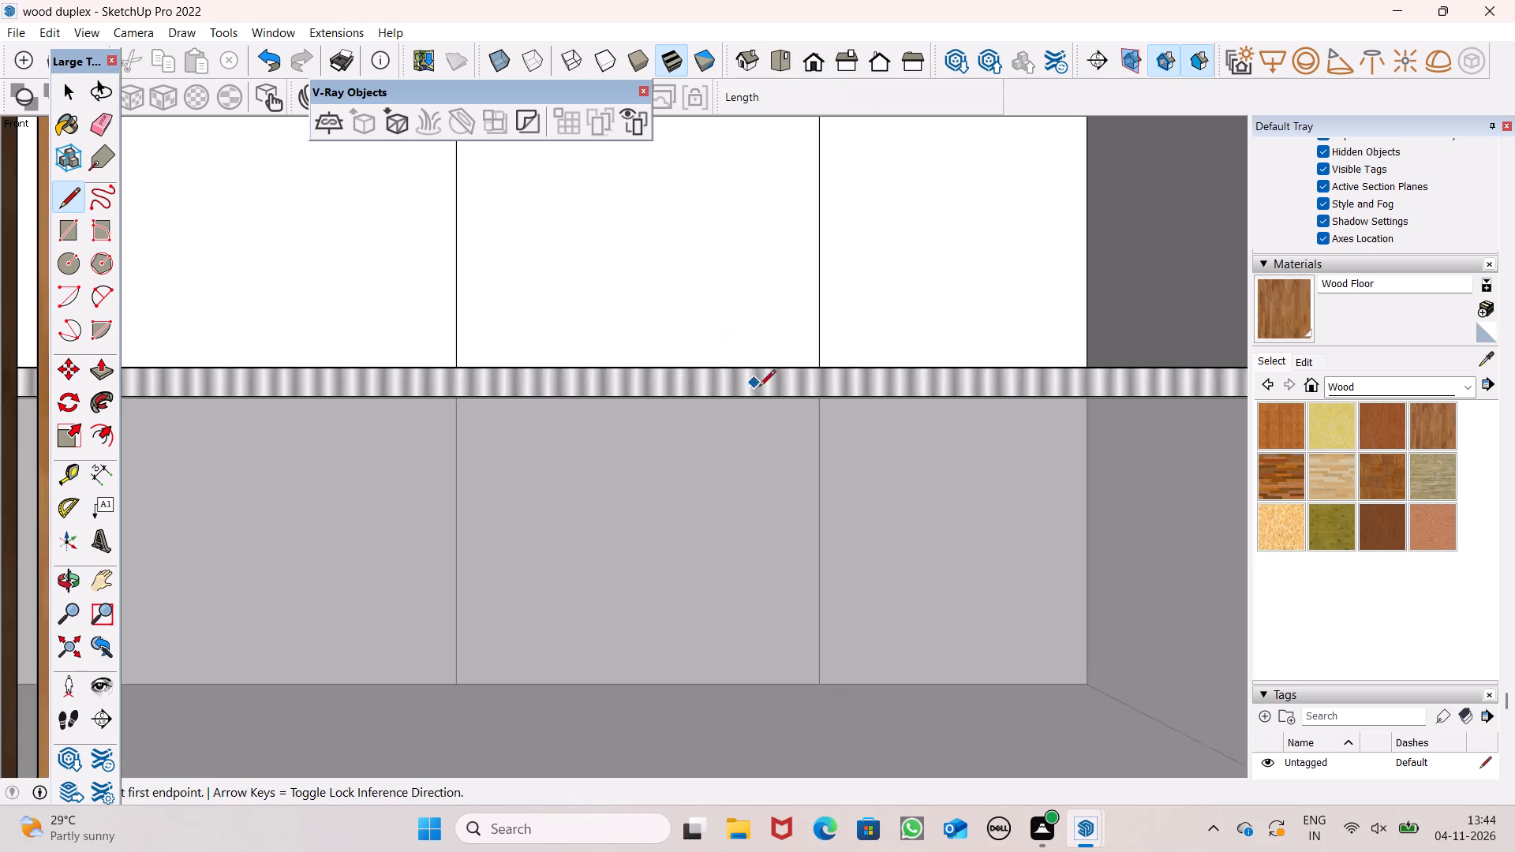
scroll(759, 387, "down", 20)
scroll(759, 387, "down", 7)
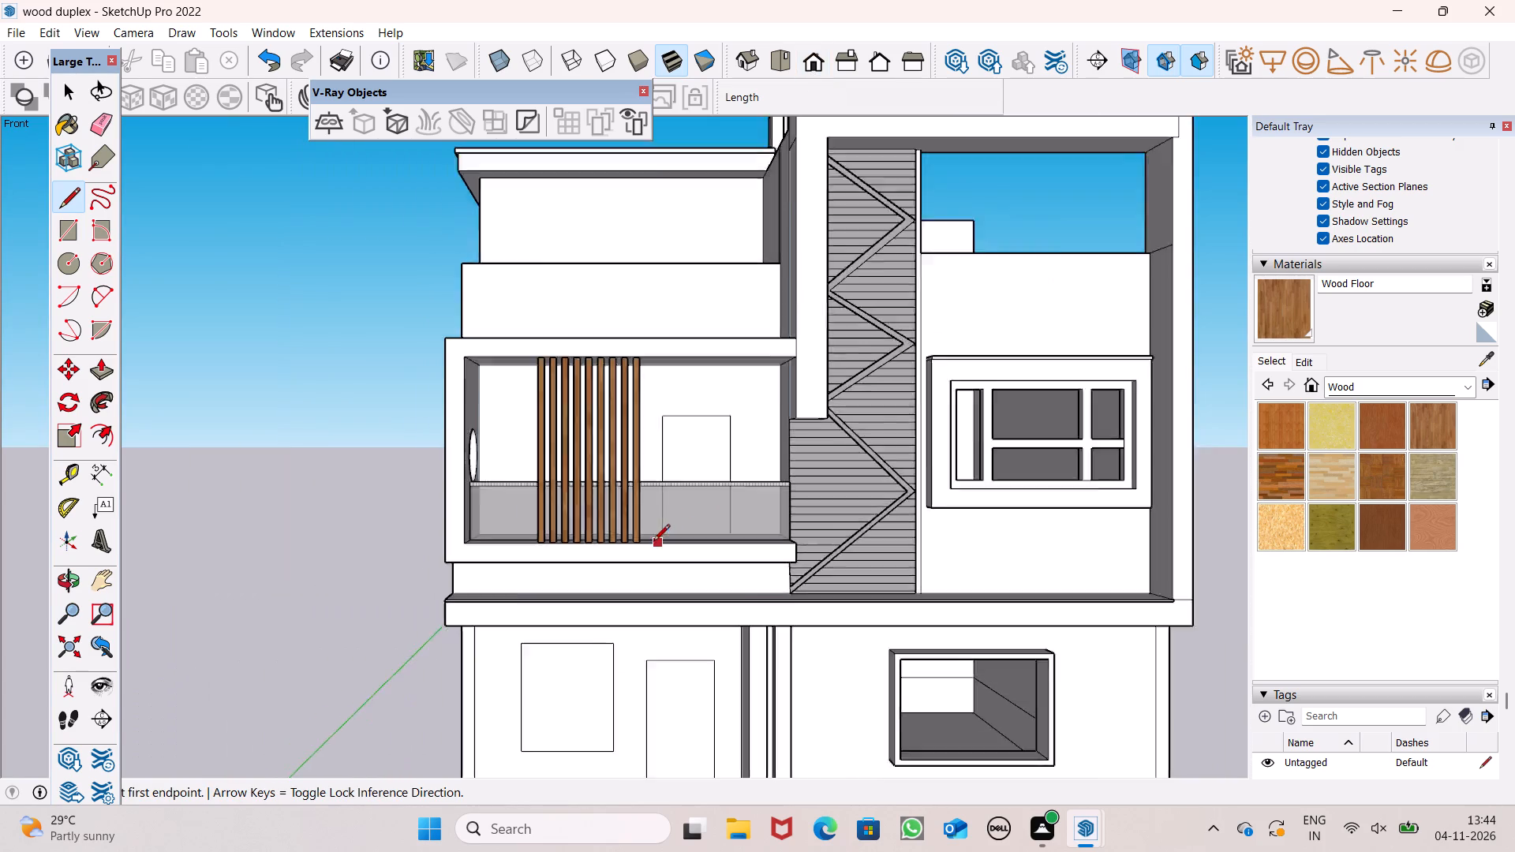
scroll(653, 542, "down", 3)
scroll(859, 501, "up", 6)
scroll(926, 492, "up", 1)
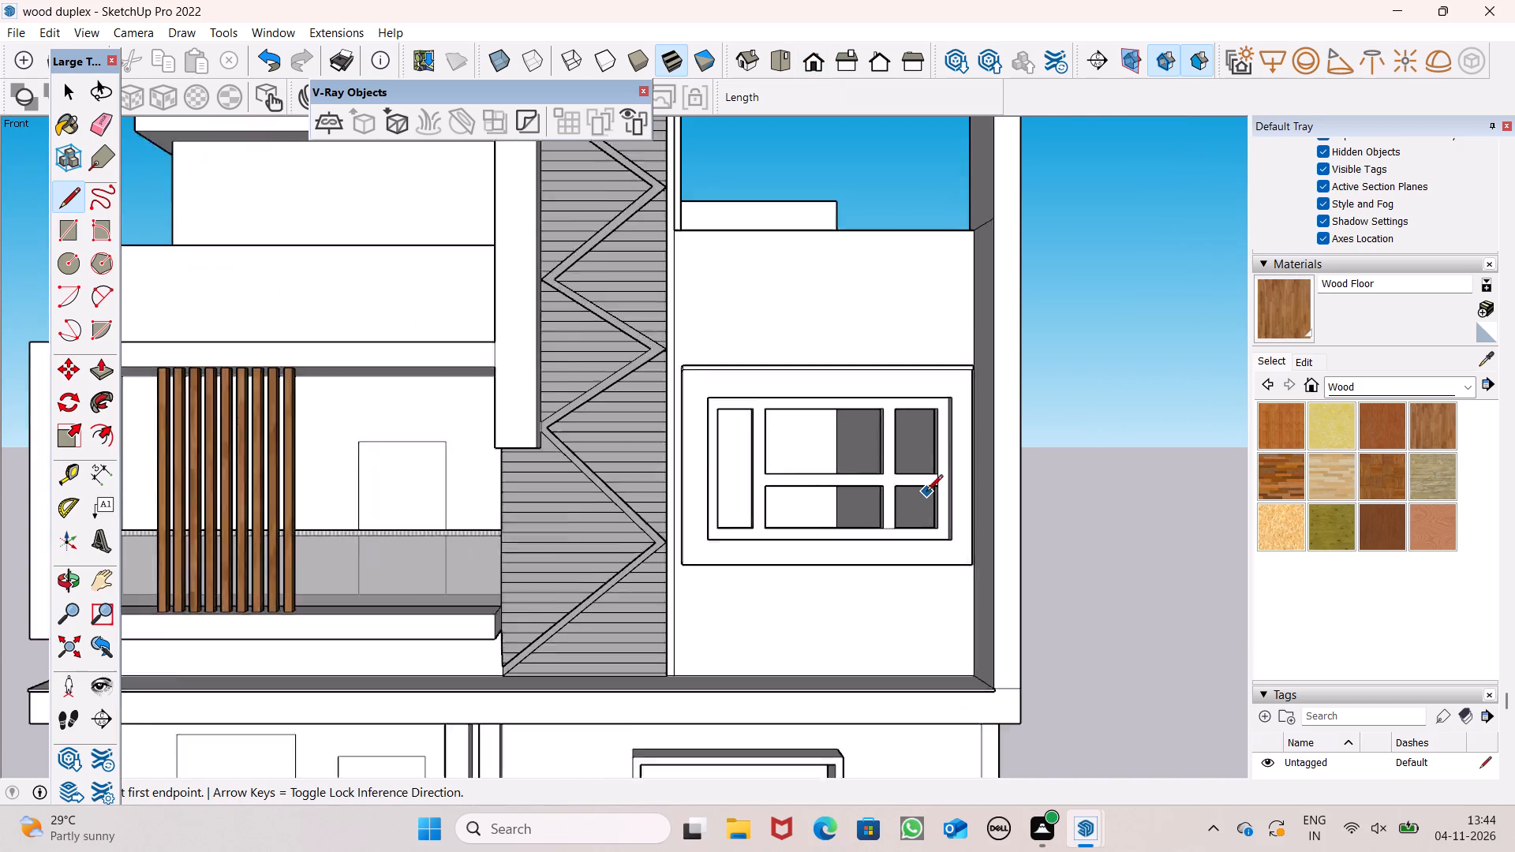
scroll(926, 492, "up", 6)
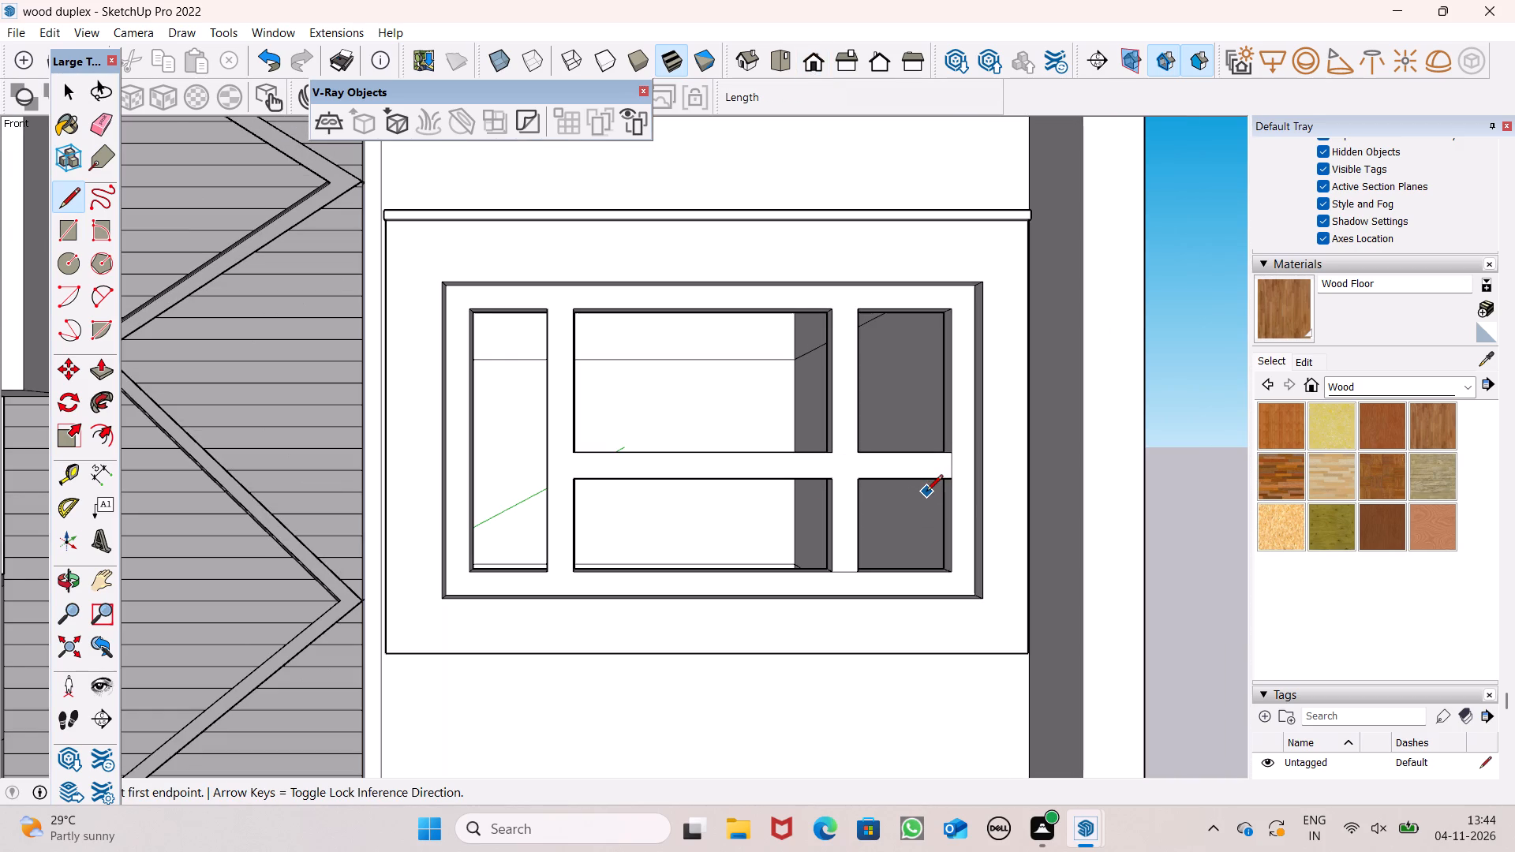
scroll(926, 492, "up", 2)
Draw a vertical centre line about 5' long on the tall left pane's outer side reveal, from bottom edge midpoint to top edge midpoint.
key("o")
left_click_drag(928, 491, 836, 544)
left_click_drag(645, 556, 856, 513, "shift")
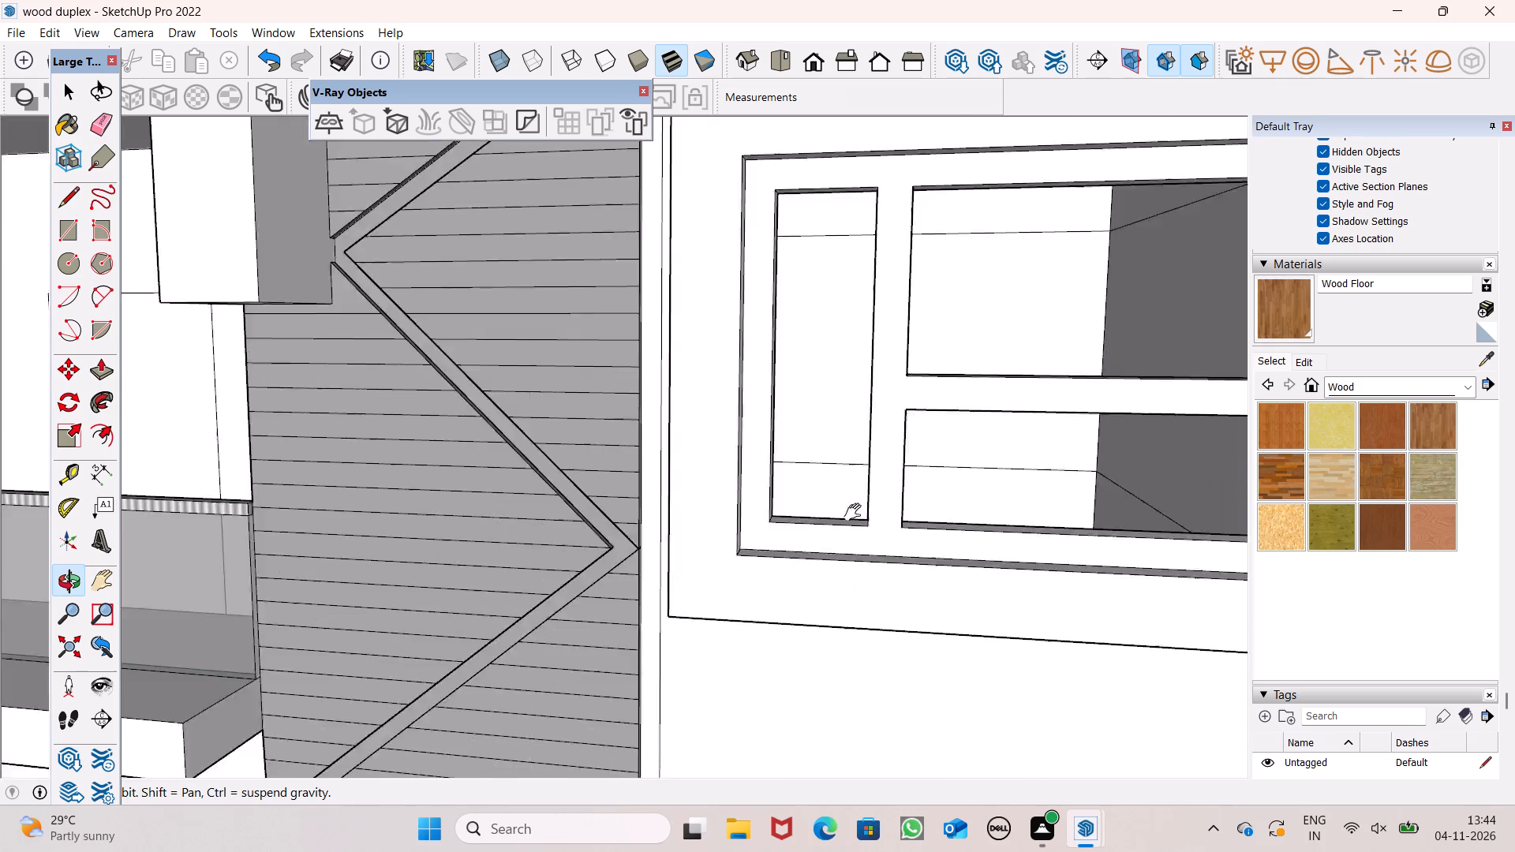
left_click_drag(856, 513, 941, 494, "shift")
left_click_drag(928, 498, 821, 504, "shift")
scroll(791, 480, "down", 5)
left_click_drag(978, 465, 713, 503, "shift")
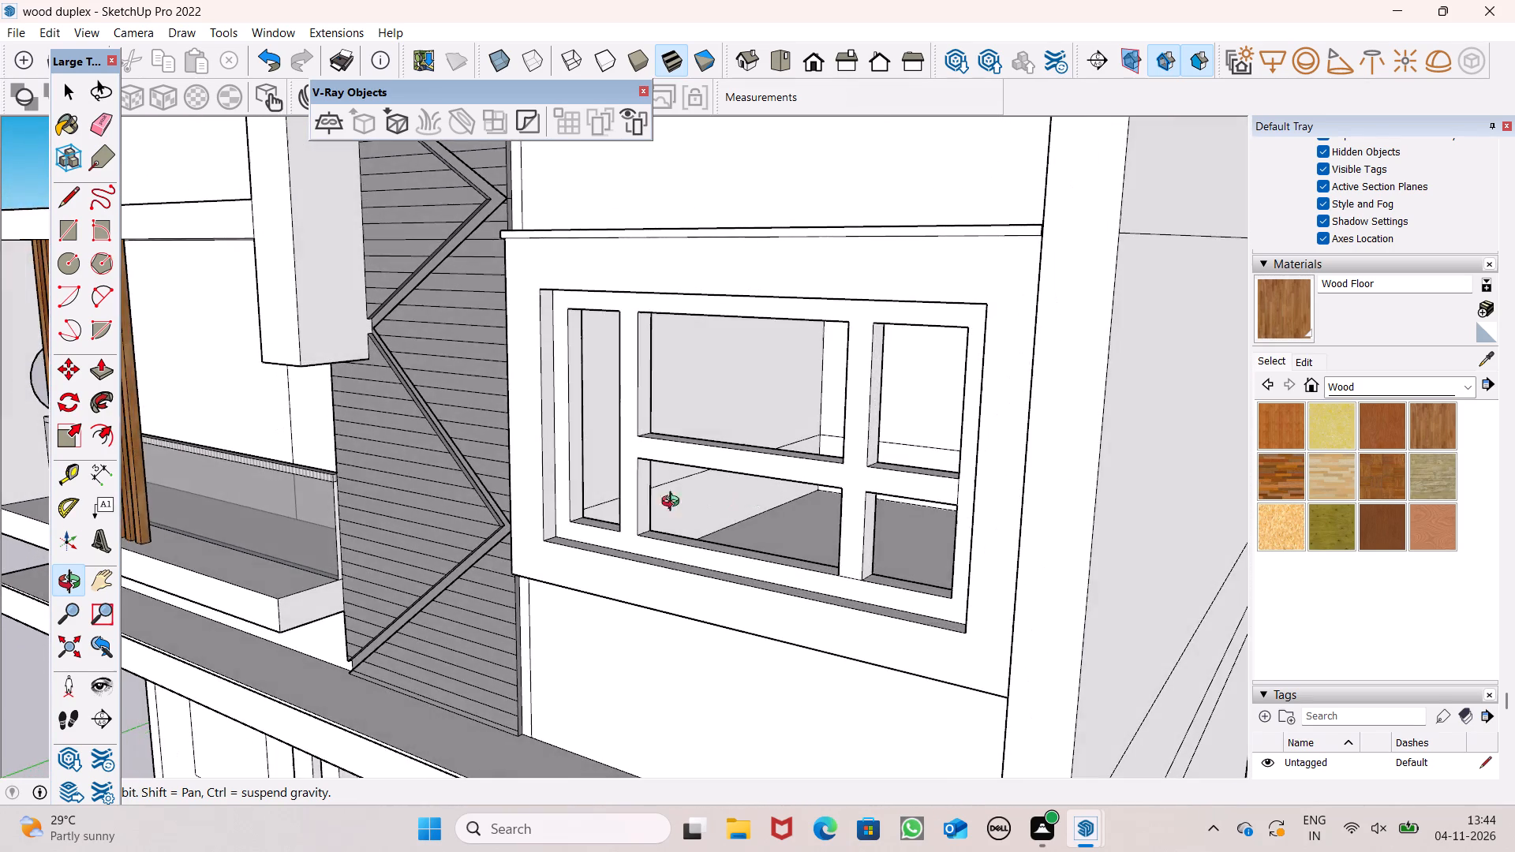
left_click_drag(619, 502, 740, 546, "shift")
scroll(669, 543, "up", 3)
left_click_drag(683, 537, 752, 615, "shift")
left_click_drag(757, 625, 757, 602)
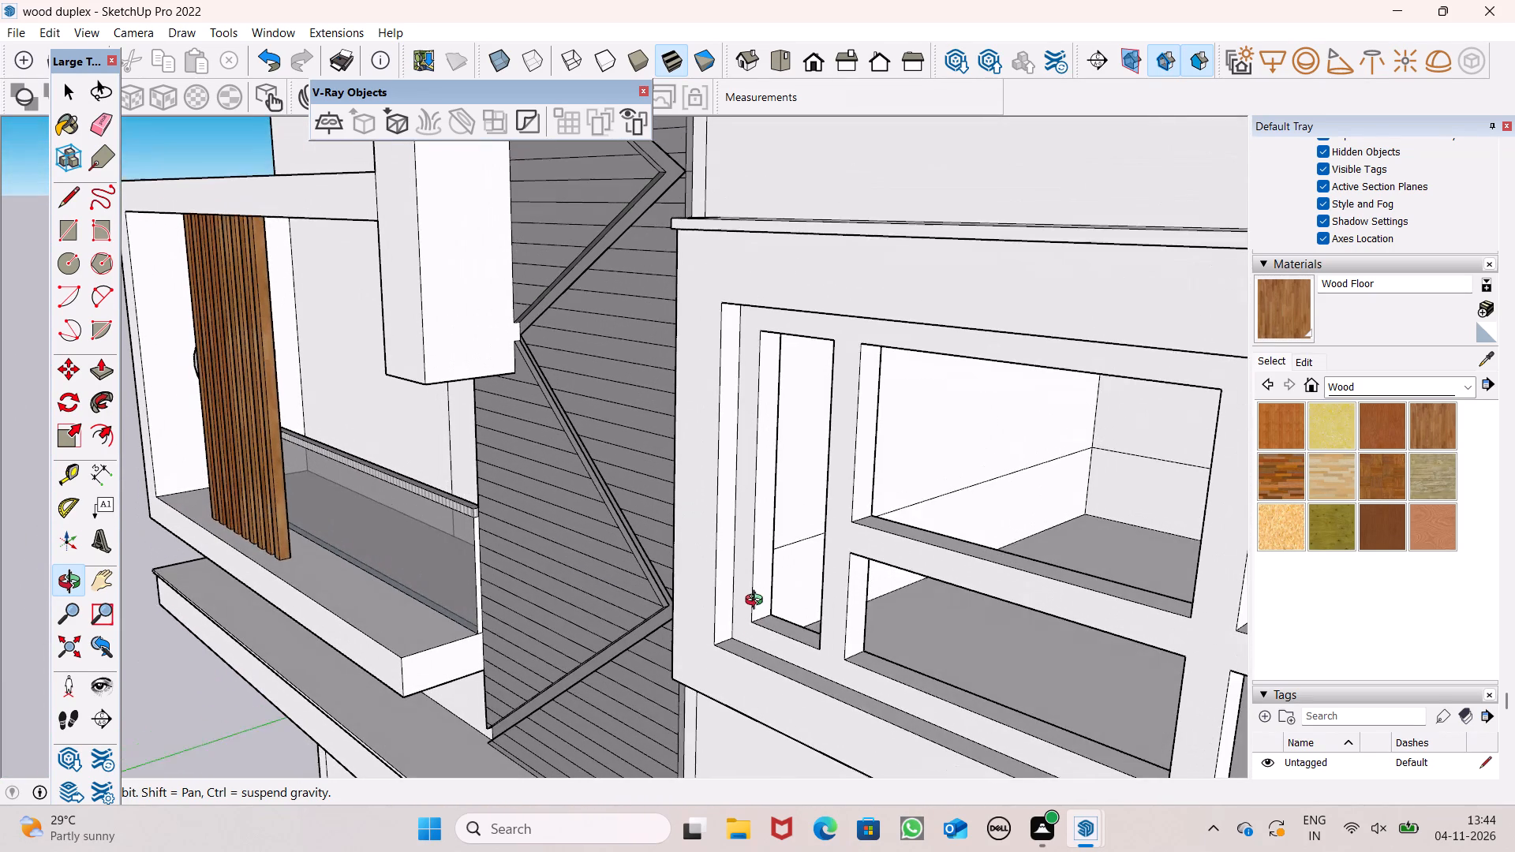
left_click_drag(757, 602, 757, 600)
key("l")
scroll(761, 610, "up", 4)
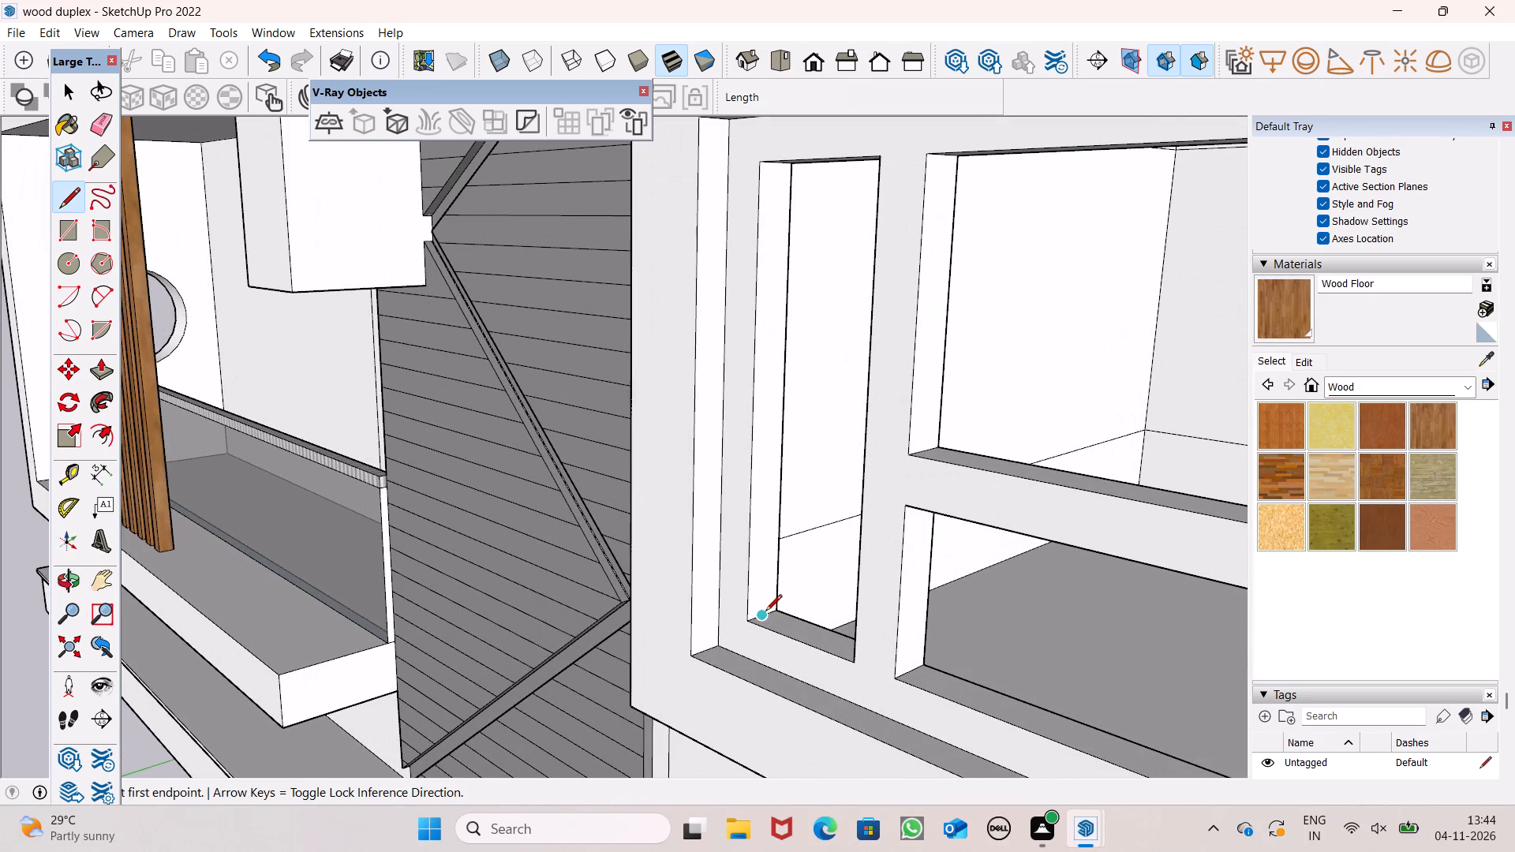
left_click(765, 612)
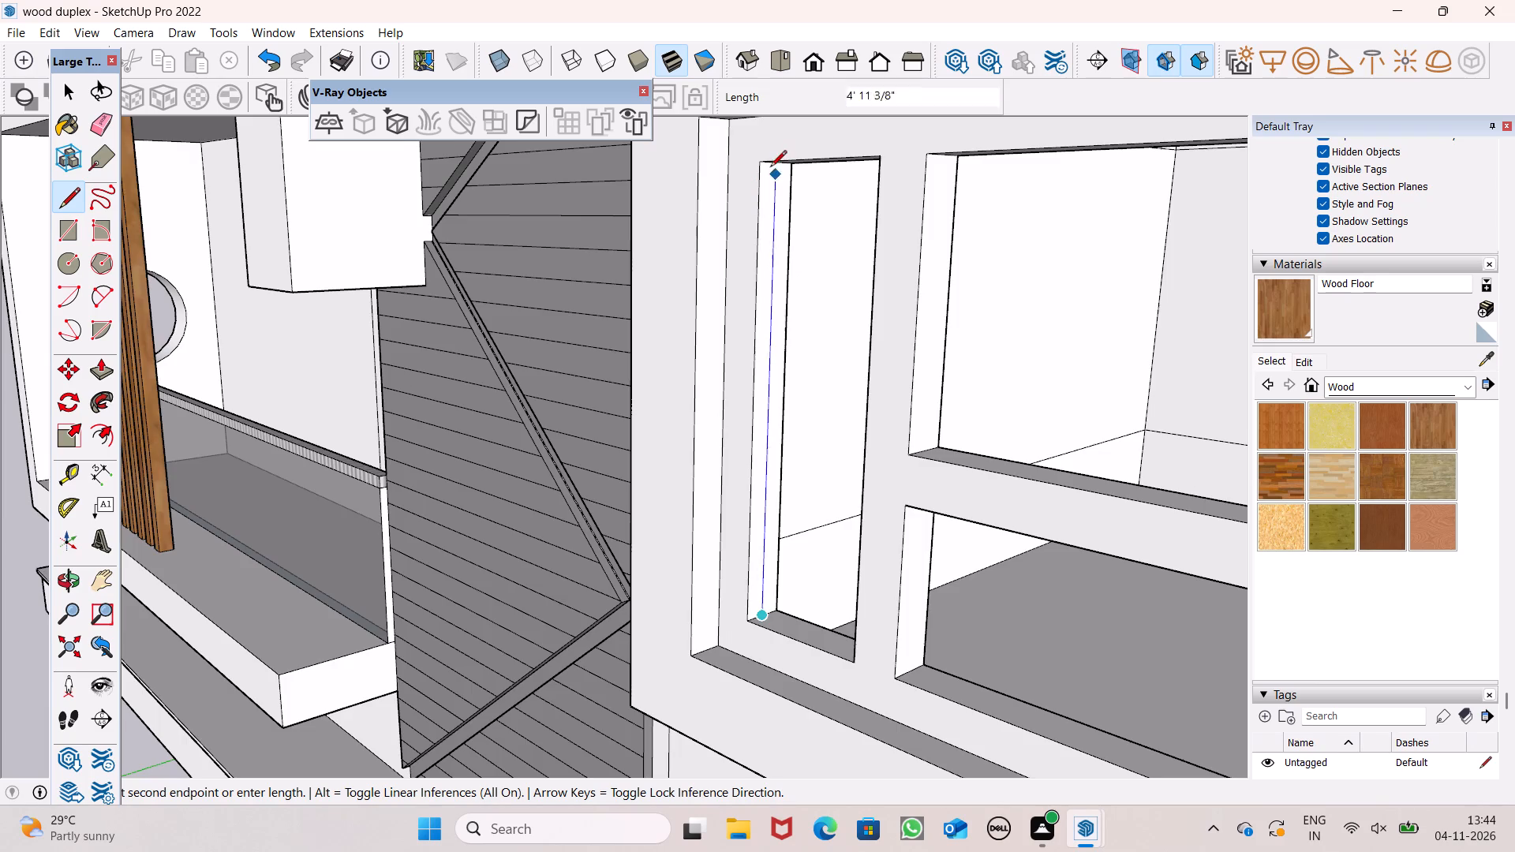
scroll(770, 168, "up", 9)
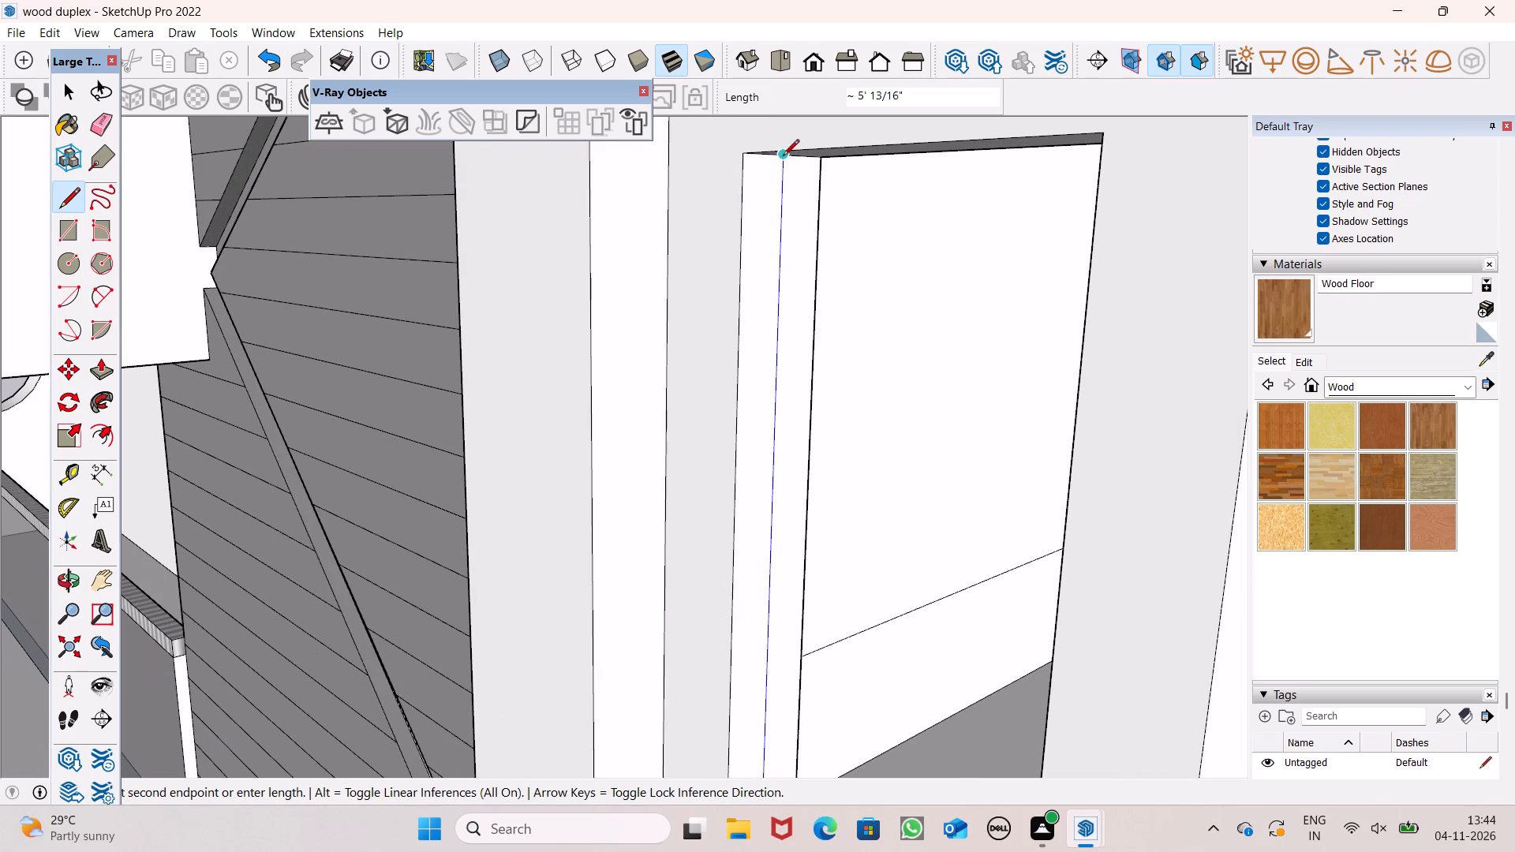
scroll(783, 157, "up", 7)
left_click(783, 156)
key("space")
Examine the centre line on the tall left pane's side reveal at its upper and lower ends.
type("o")
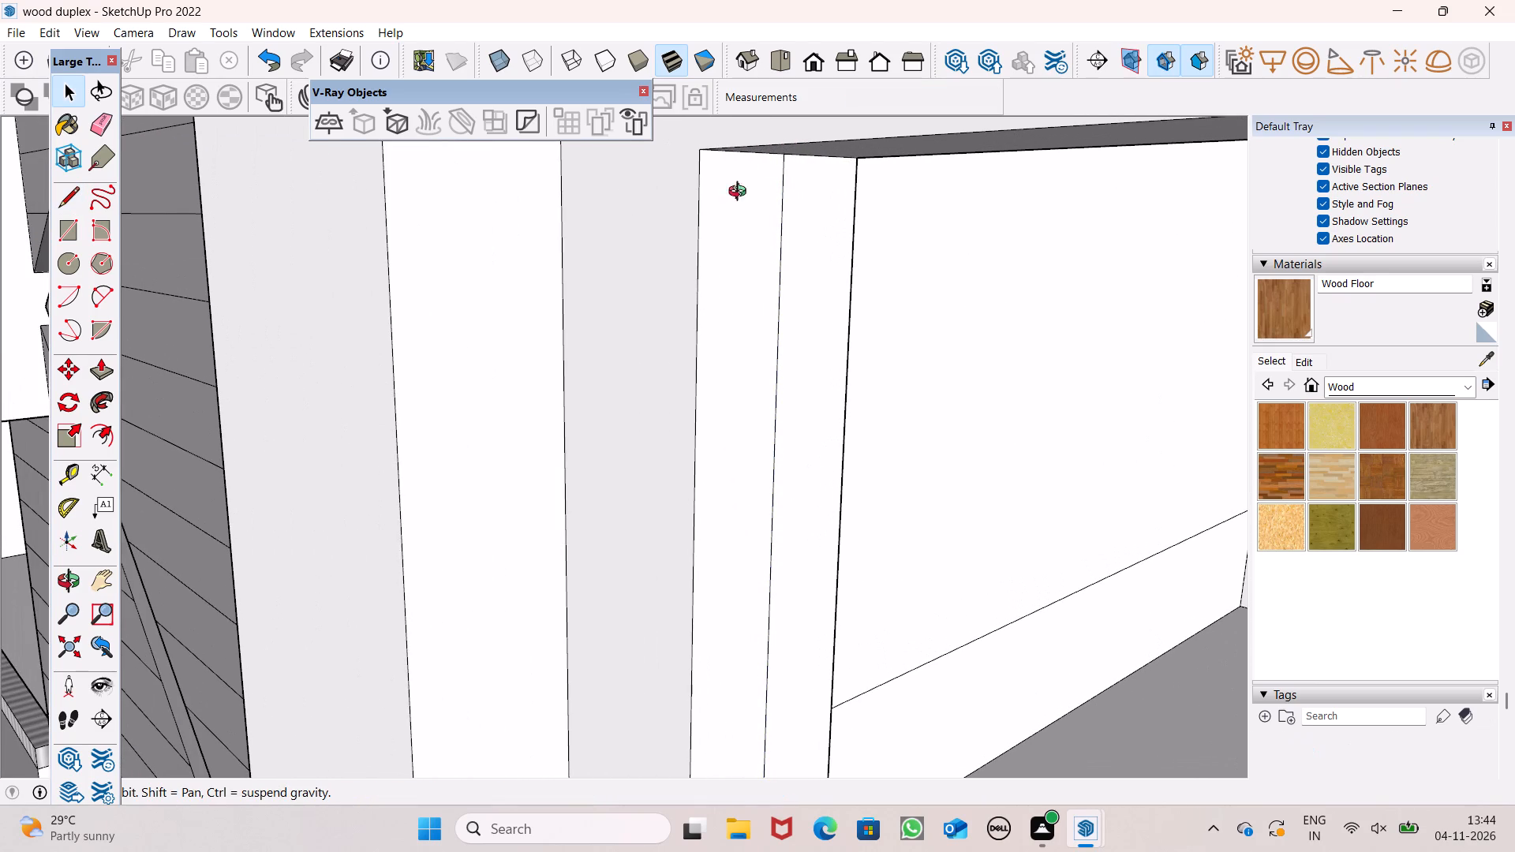
left_click_drag(728, 221, 820, 217)
scroll(764, 186, "down", 9)
left_click_drag(786, 277, 696, 252, "shift")
scroll(695, 247, "down", 4)
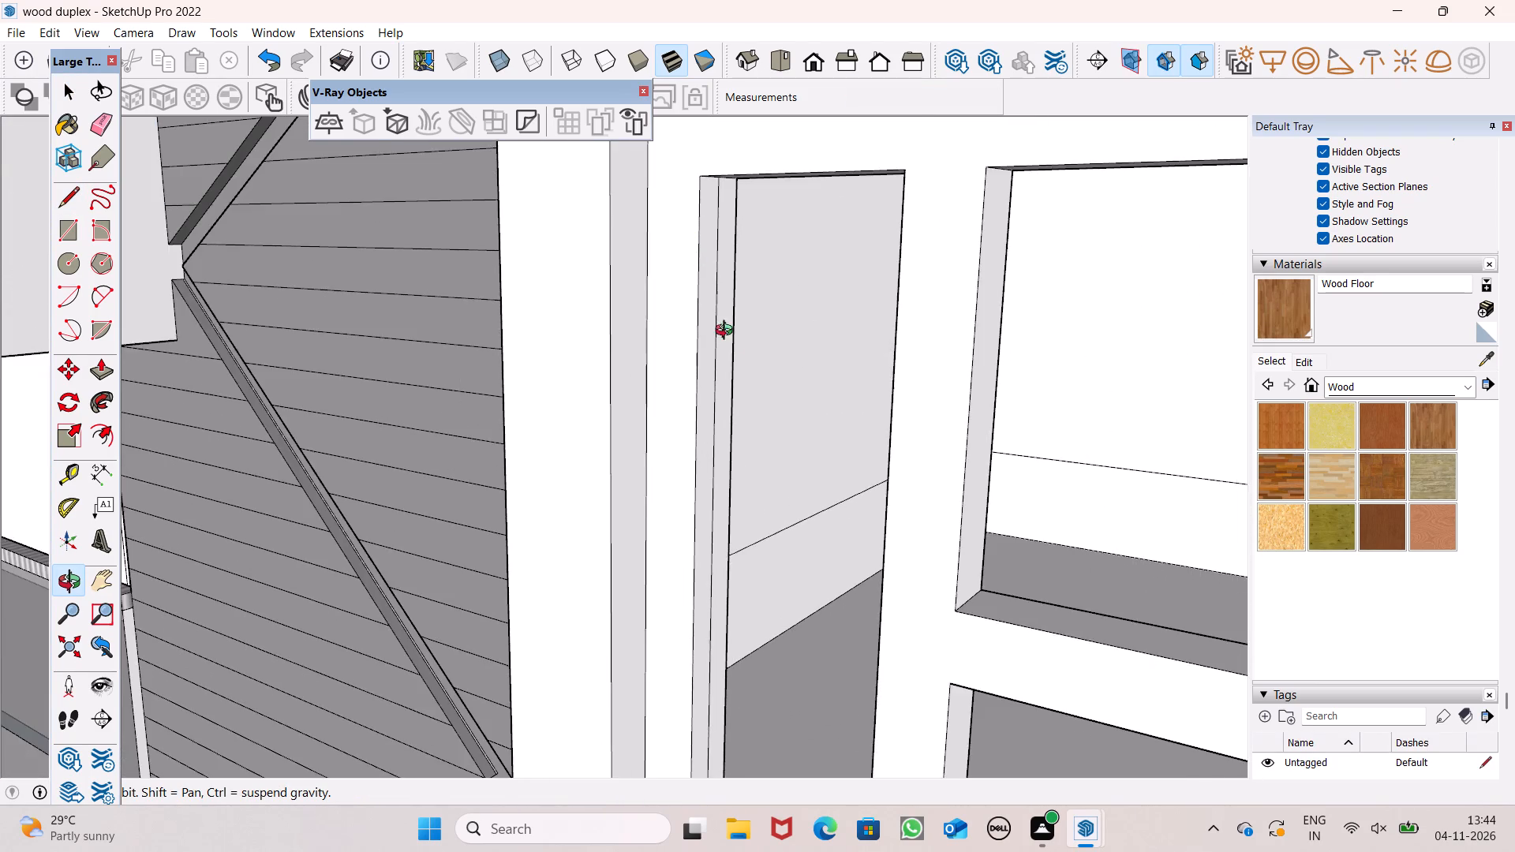
left_click_drag(736, 397, 714, 317, "shift")
left_click(669, 426, "shift")
left_click_drag(669, 426, 686, 429)
left_click_drag(539, 603, 634, 604, "shift")
scroll(814, 667, "up", 6)
left_click_drag(809, 659, 717, 652)
left_click_drag(677, 652, 735, 603, "shift")
scroll(739, 551, "up", 6)
scroll(714, 541, "down", 3)
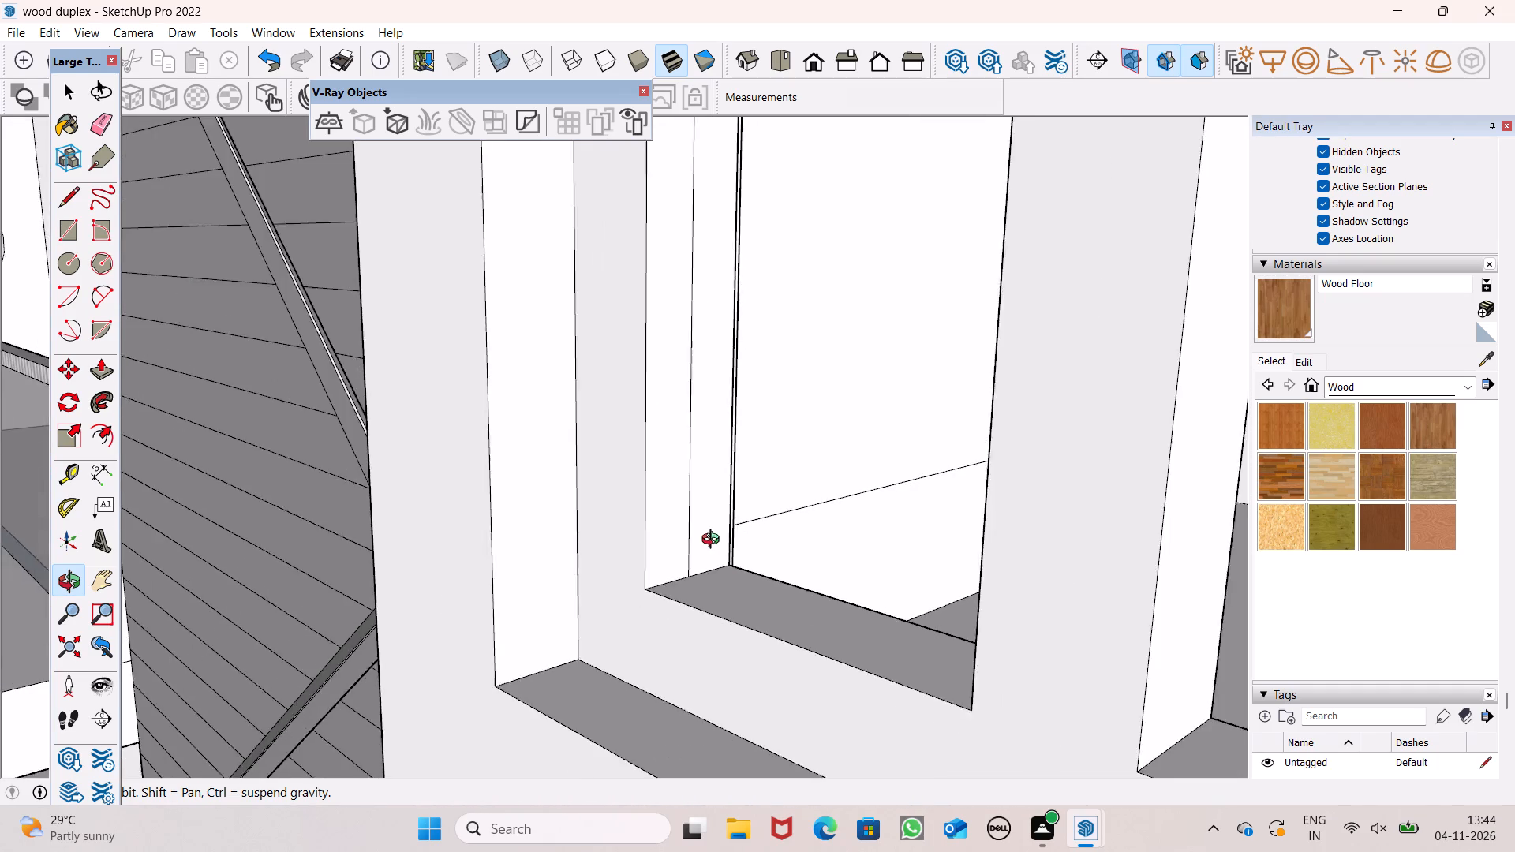
scroll(714, 541, "down", 9)
left_click_drag(718, 510, 789, 577, "shift")
scroll(761, 545, "down", 3, "shift")
left_click_drag(783, 562, 769, 592, "shift")
left_click_drag(769, 593, 741, 605, "shift")
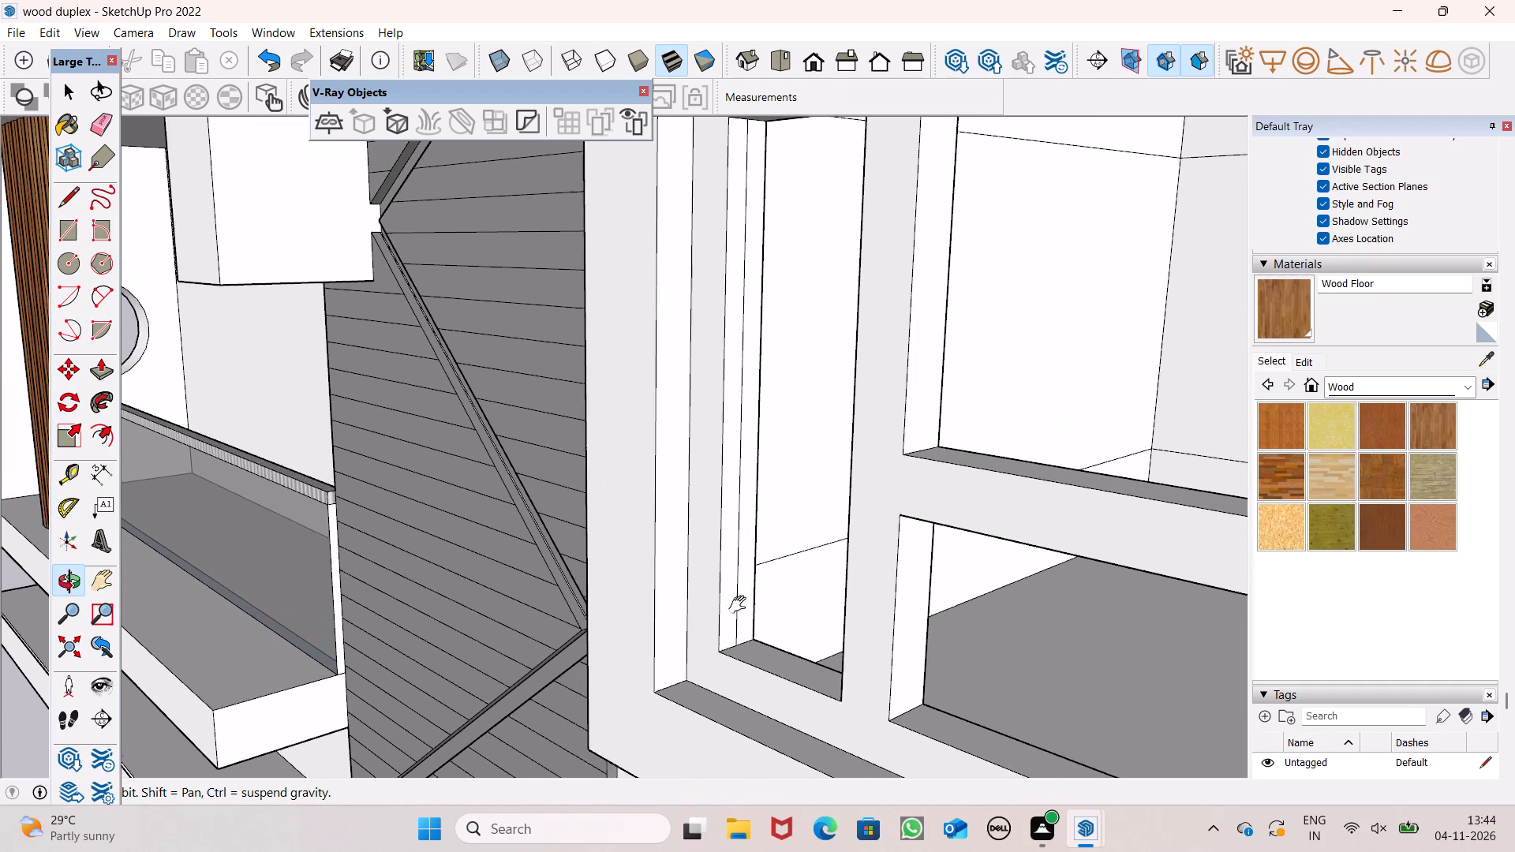
left_click_drag(741, 605, 739, 606, "shift")
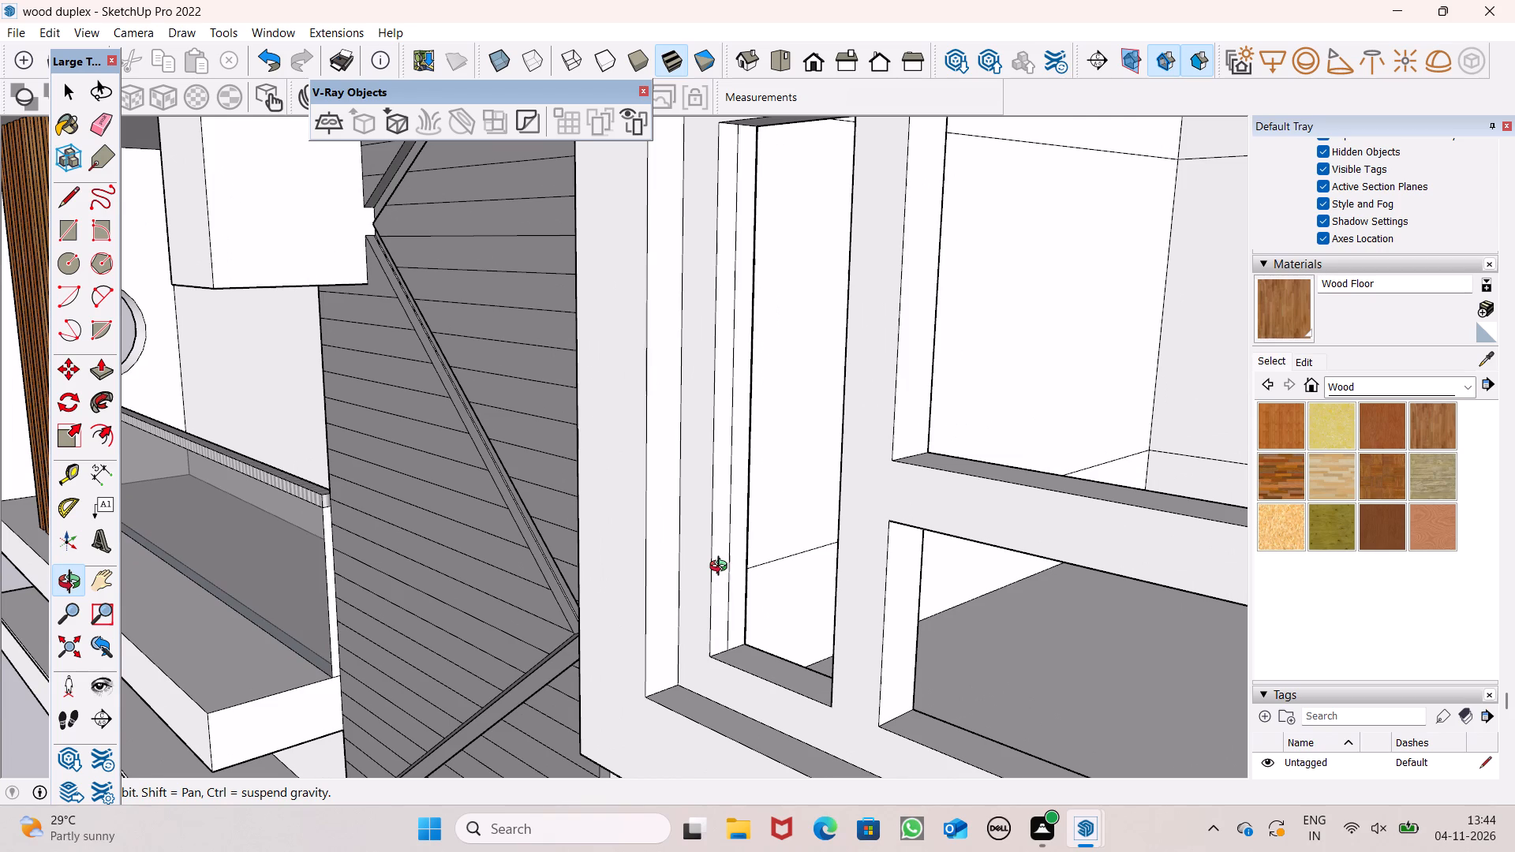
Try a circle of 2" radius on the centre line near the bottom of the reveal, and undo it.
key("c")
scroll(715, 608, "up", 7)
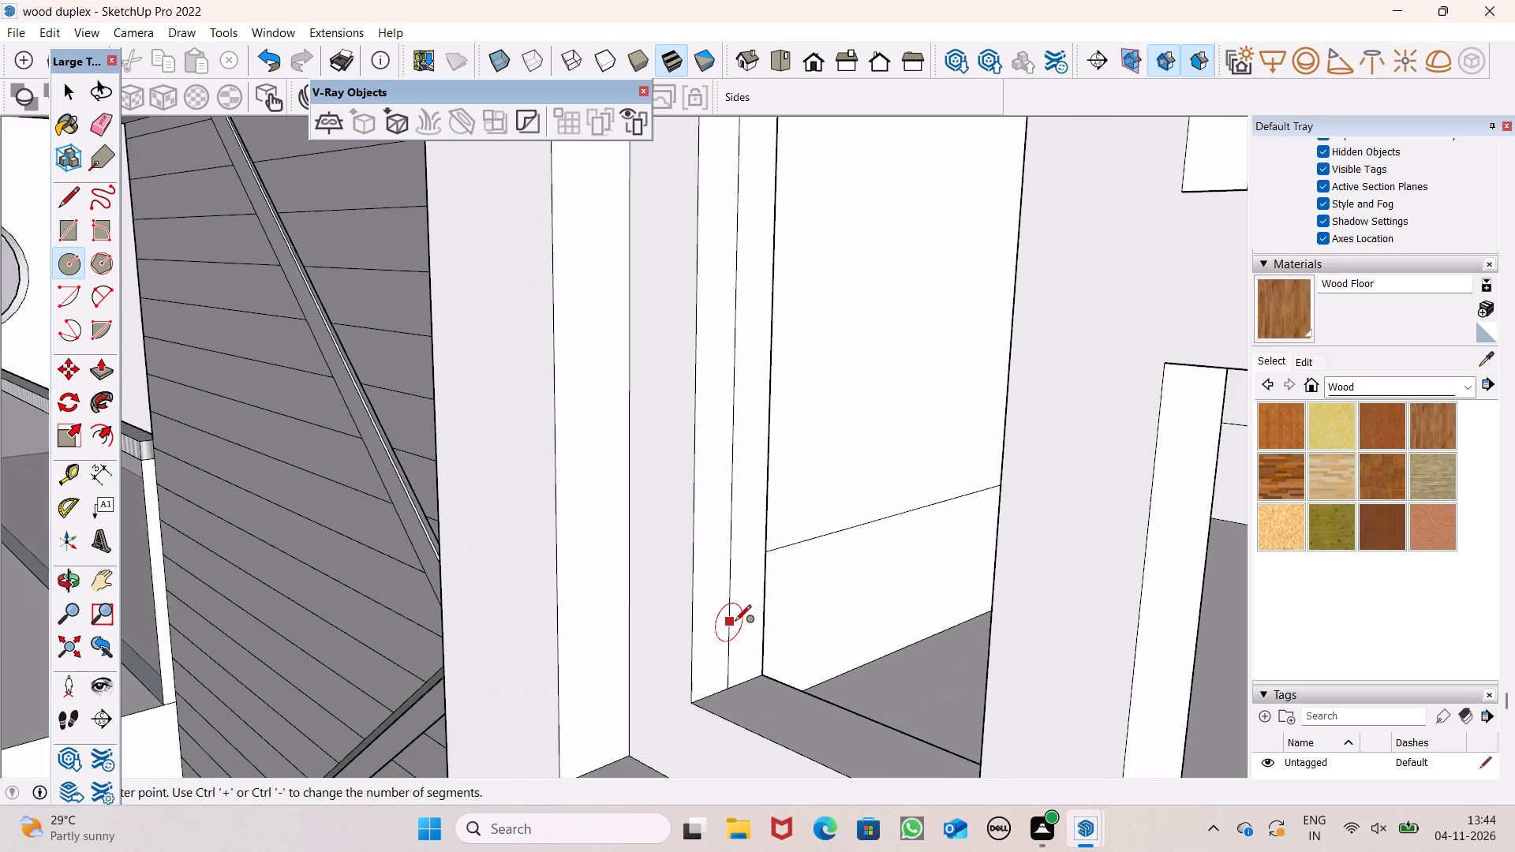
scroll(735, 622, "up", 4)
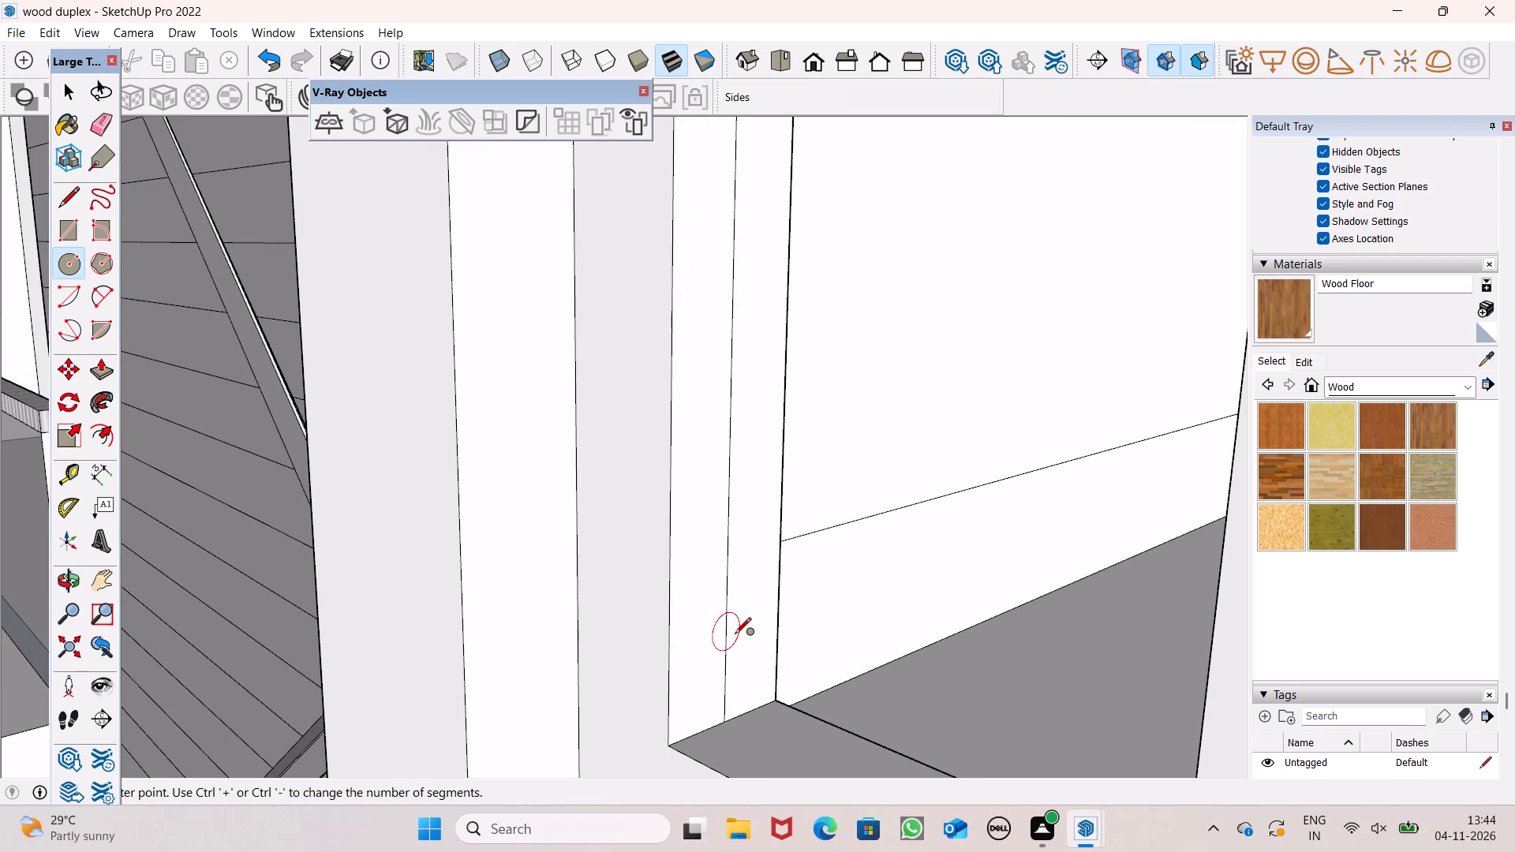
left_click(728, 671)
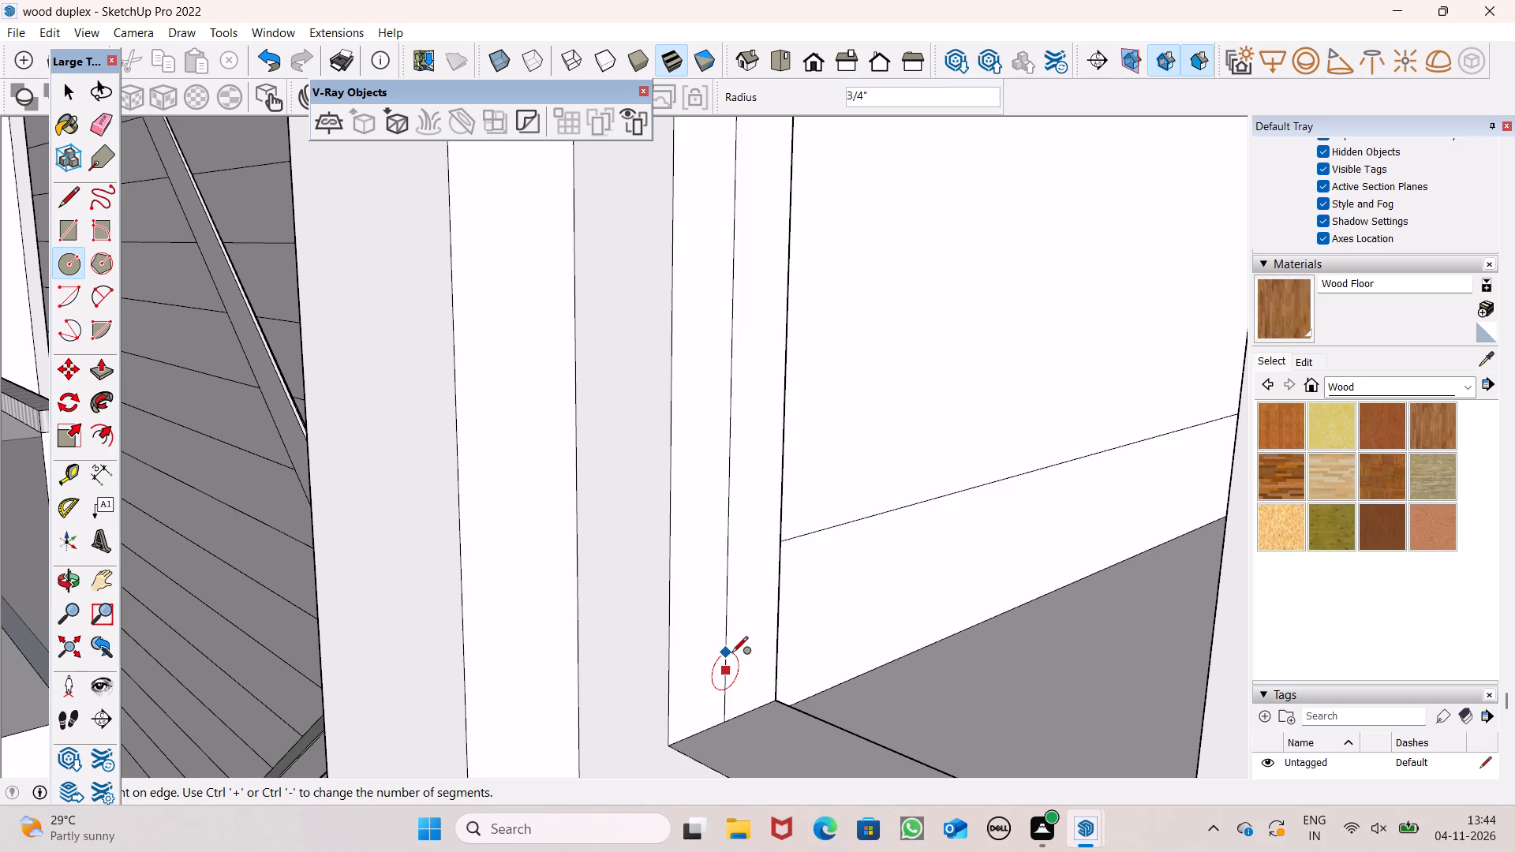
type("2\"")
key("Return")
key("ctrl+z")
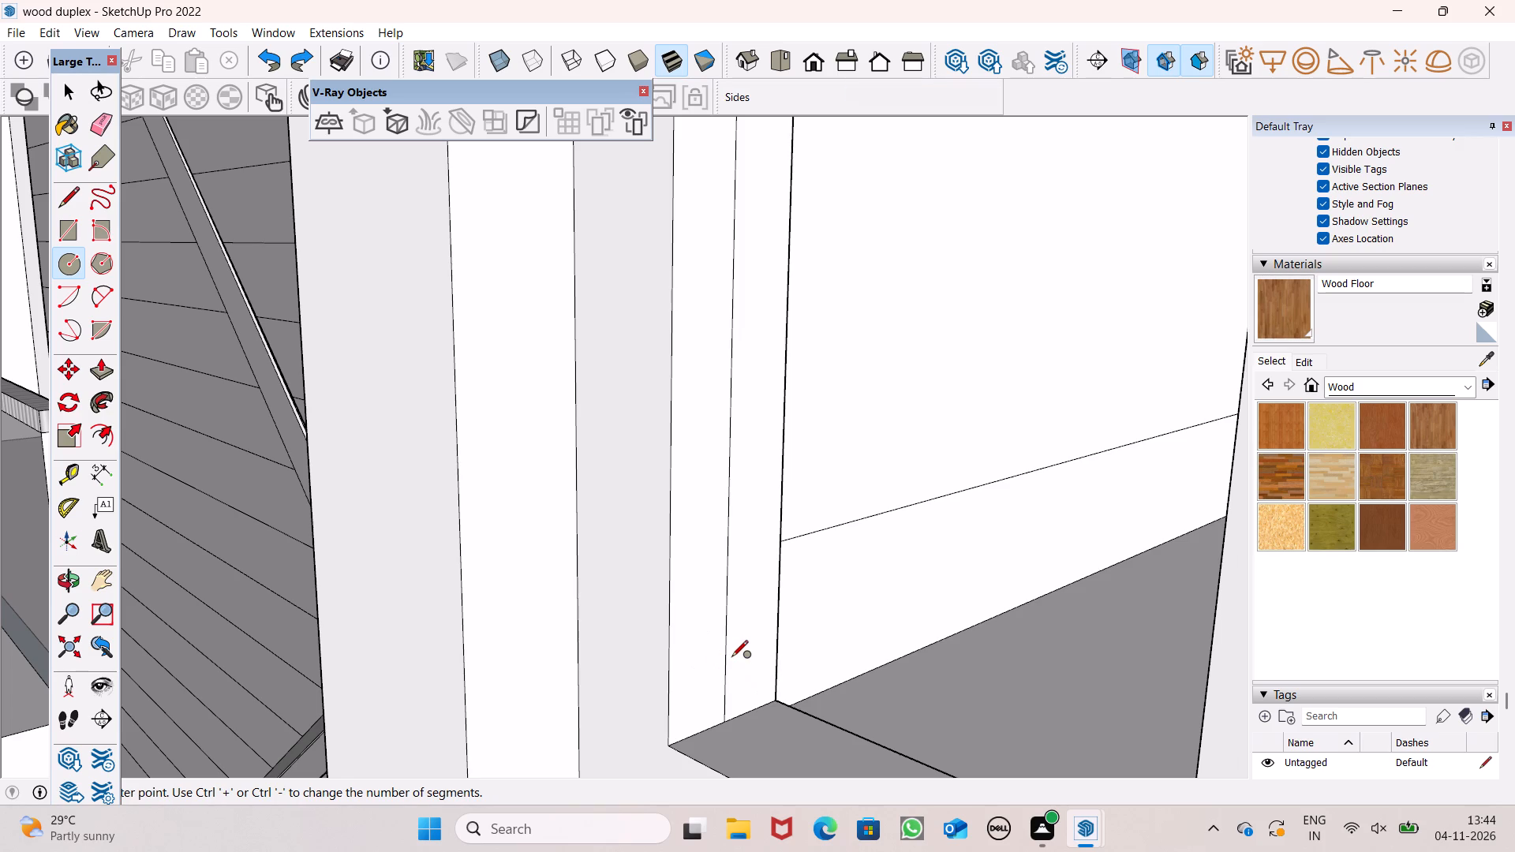
Draw a circle of 0.5" radius centred on the reveal's centre line, just above its bottom end.
left_click(729, 680)
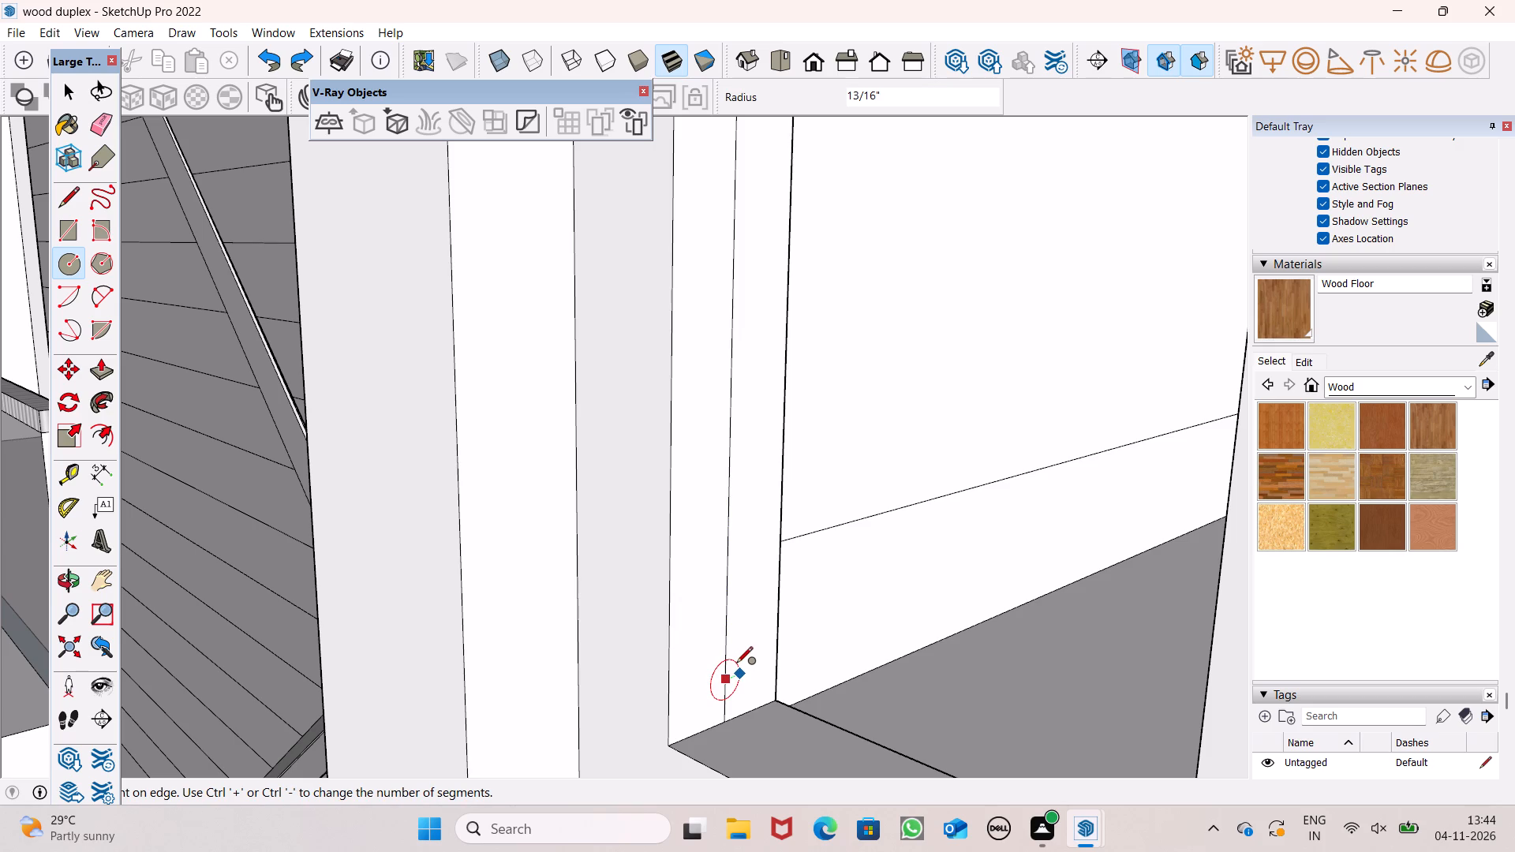
type("0.5\"")
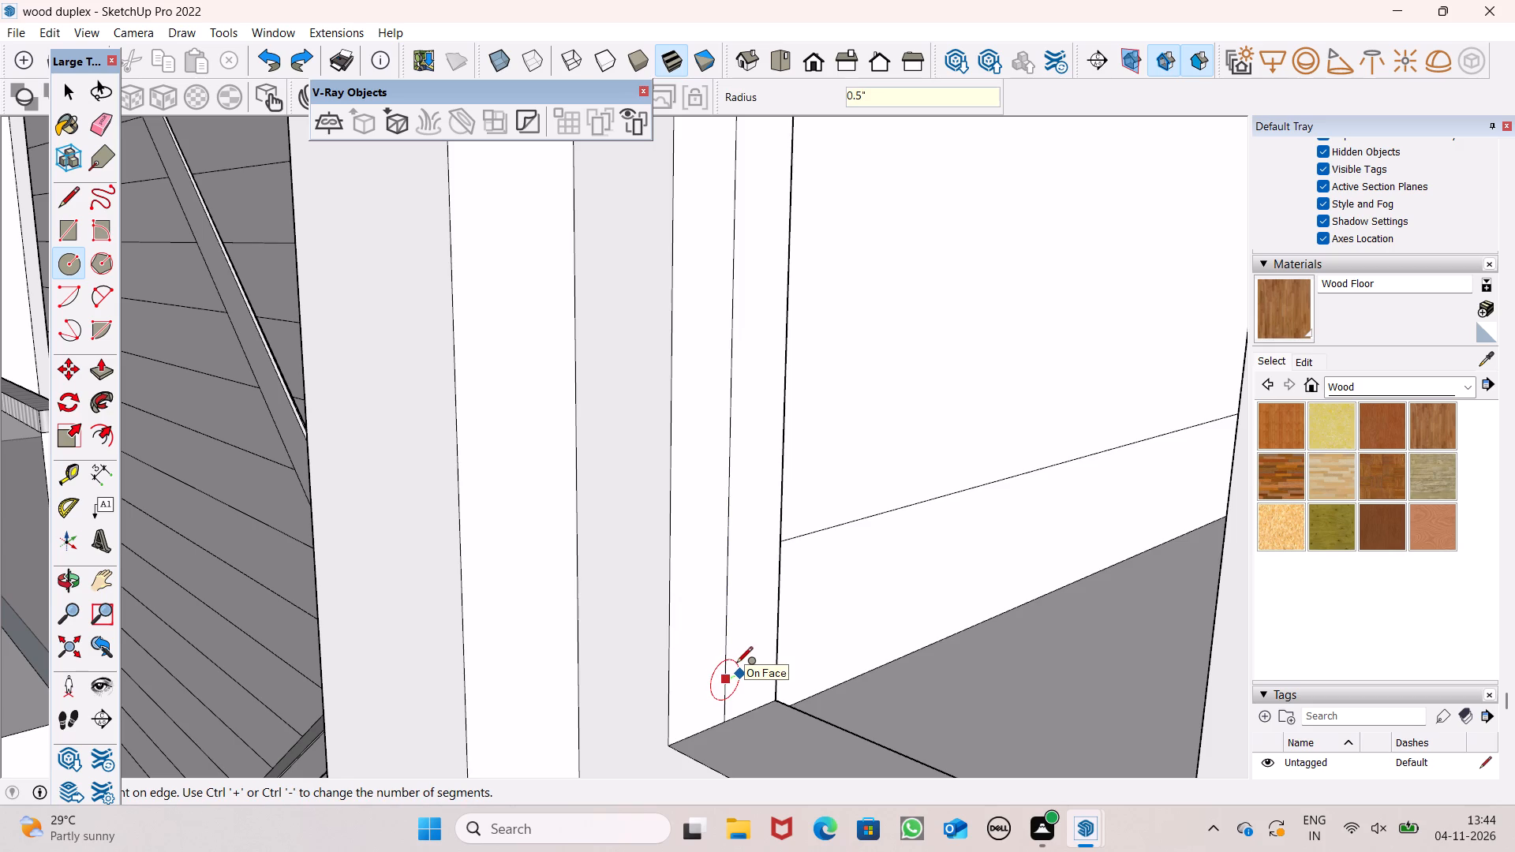
key("Return")
key("space")
Examine the small circle on the reveal up close and in relation to the window and facade.
type("o")
scroll(699, 603, "up", 1)
scroll(699, 603, "down", 1)
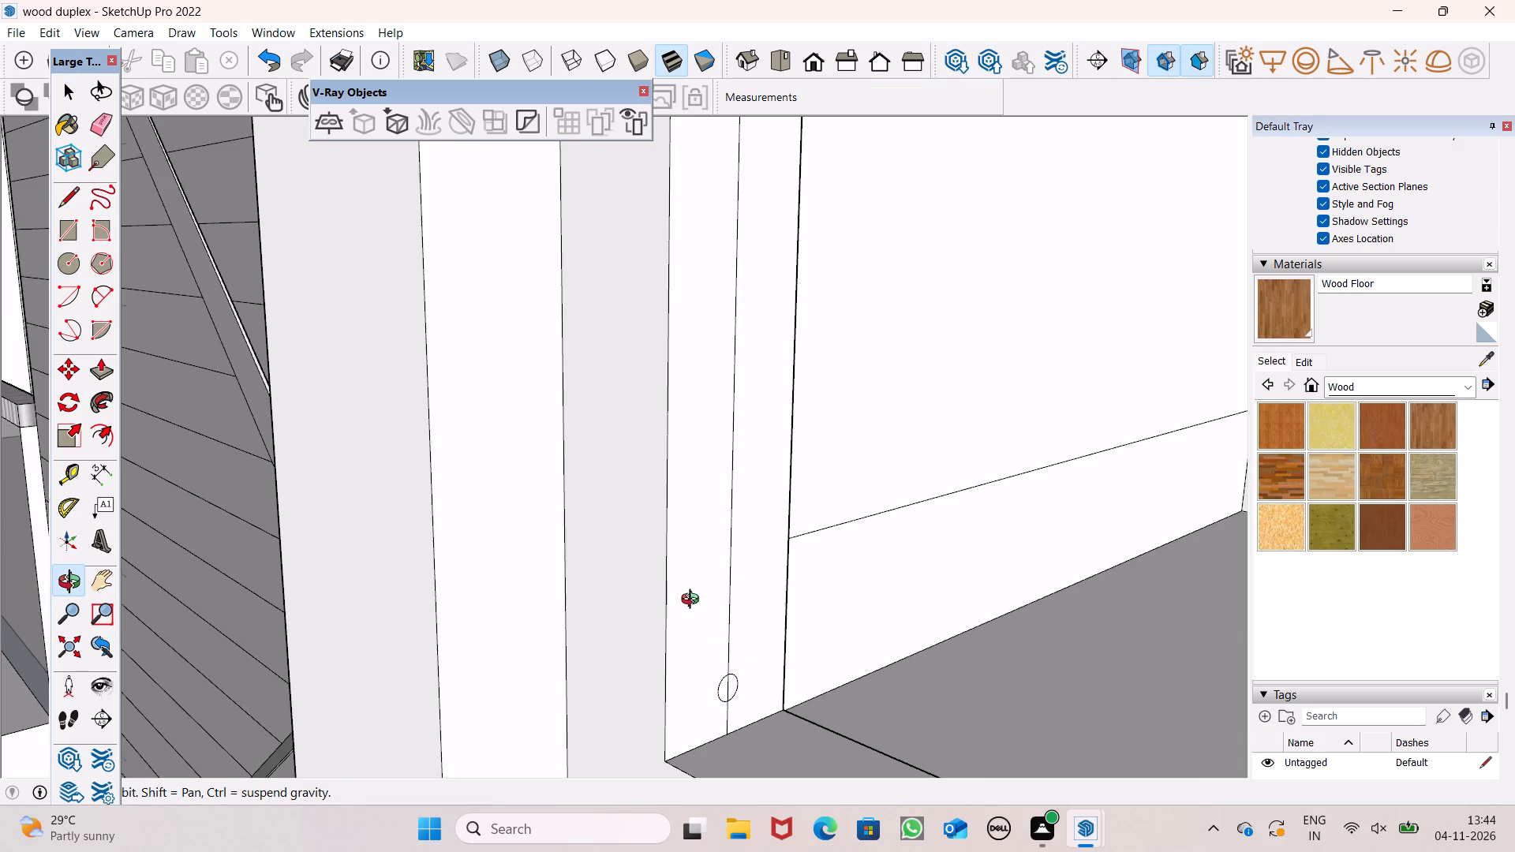
scroll(694, 600, "down", 9)
left_click_drag(685, 603, 896, 603)
left_click_drag(897, 603, 762, 609)
left_click_drag(646, 632, 933, 590, "shift")
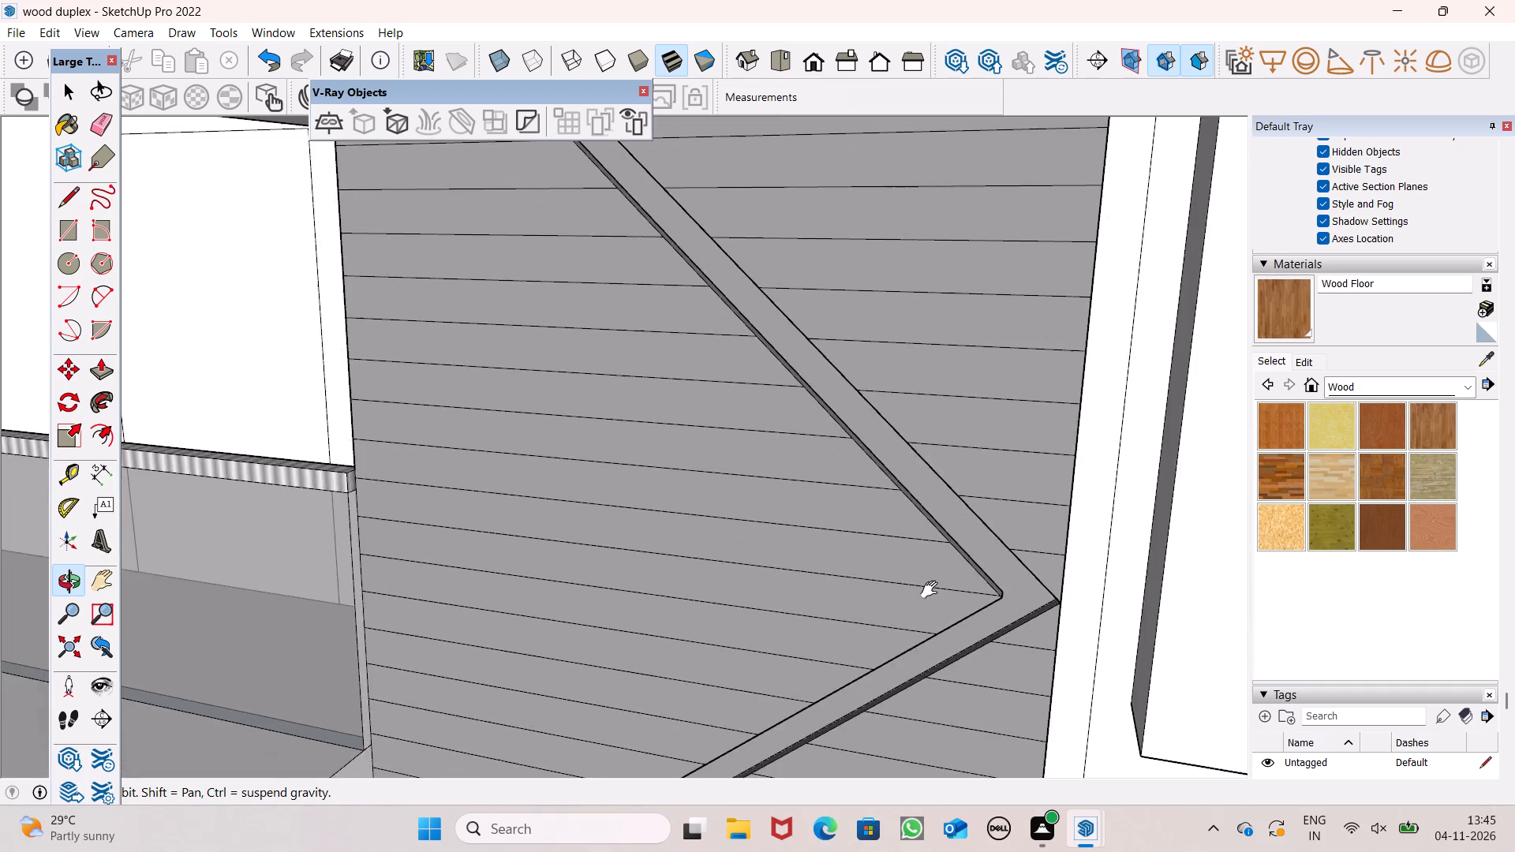
left_click_drag(933, 590, 785, 588, "shift")
scroll(770, 561, "down", 9)
left_click_drag(1104, 664, 1023, 676)
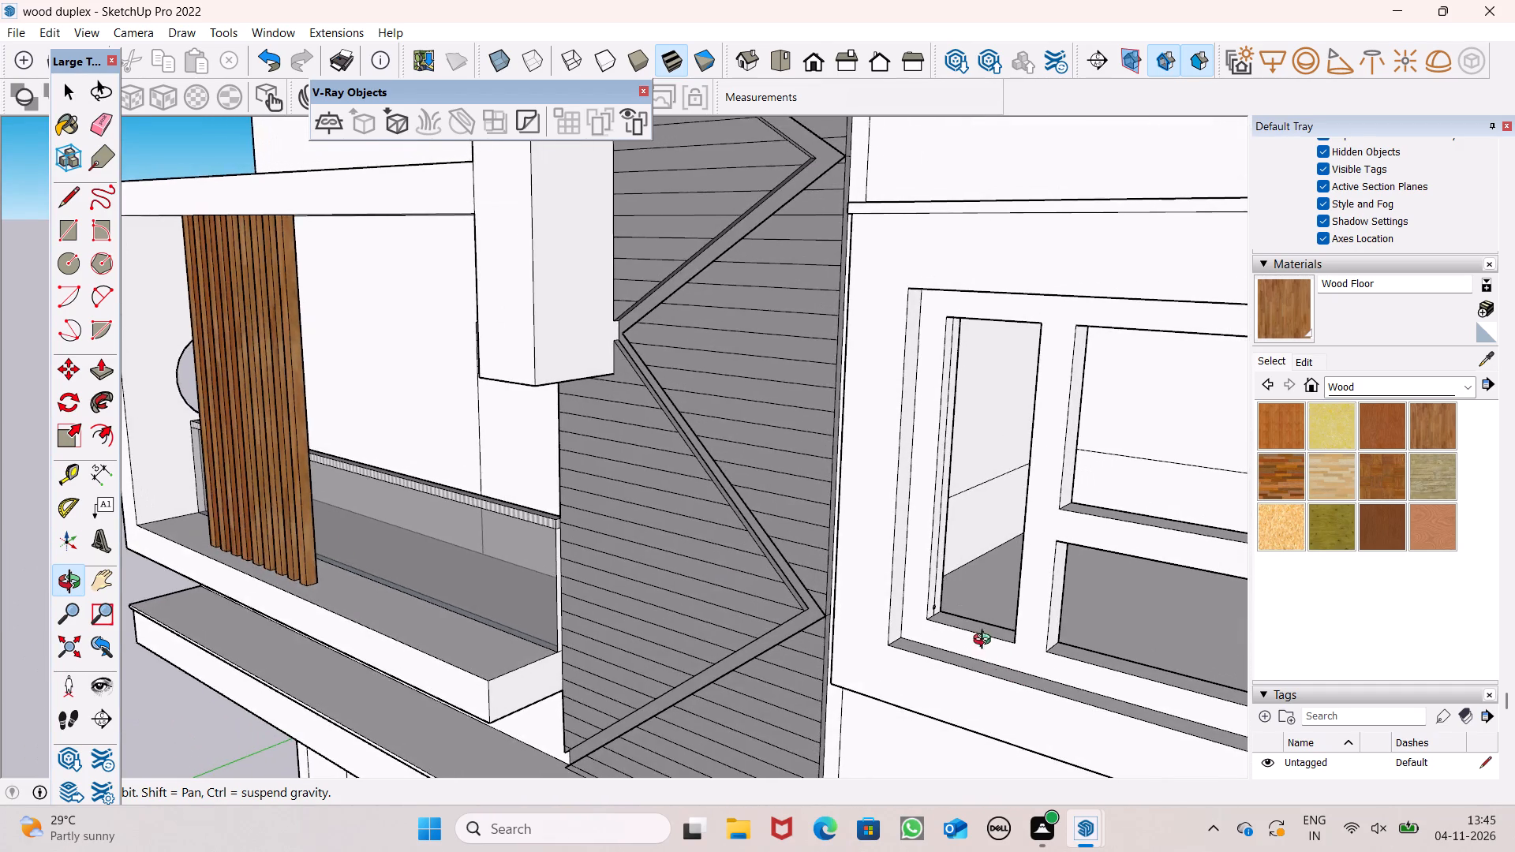
scroll(986, 629, "up", 13)
scroll(876, 611, "down", 2)
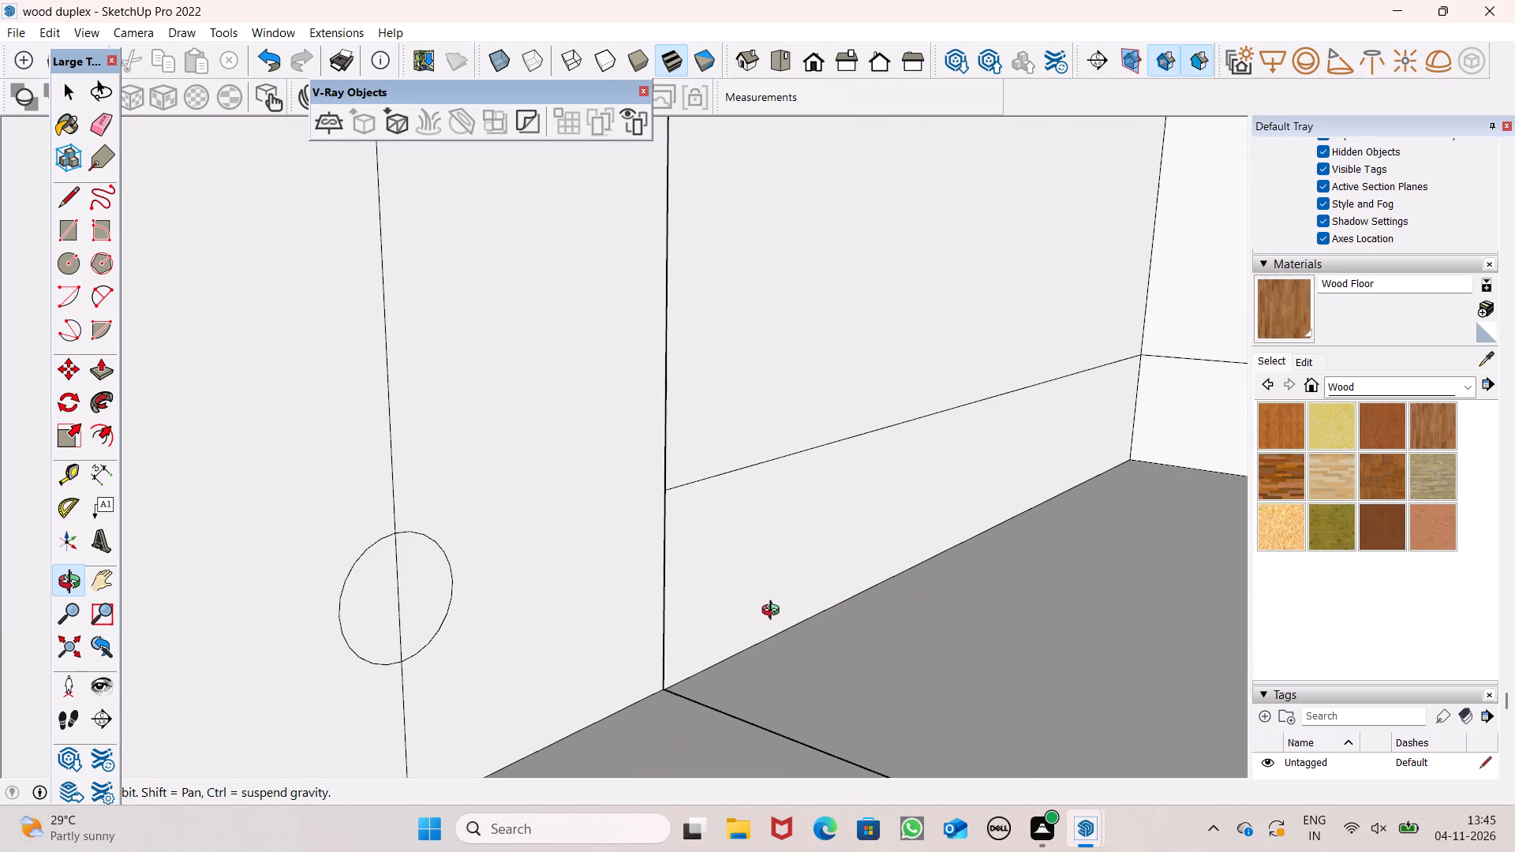
Erase the piece of the centre line that crosses the inside of the small circle.
key("e")
left_click(749, 609)
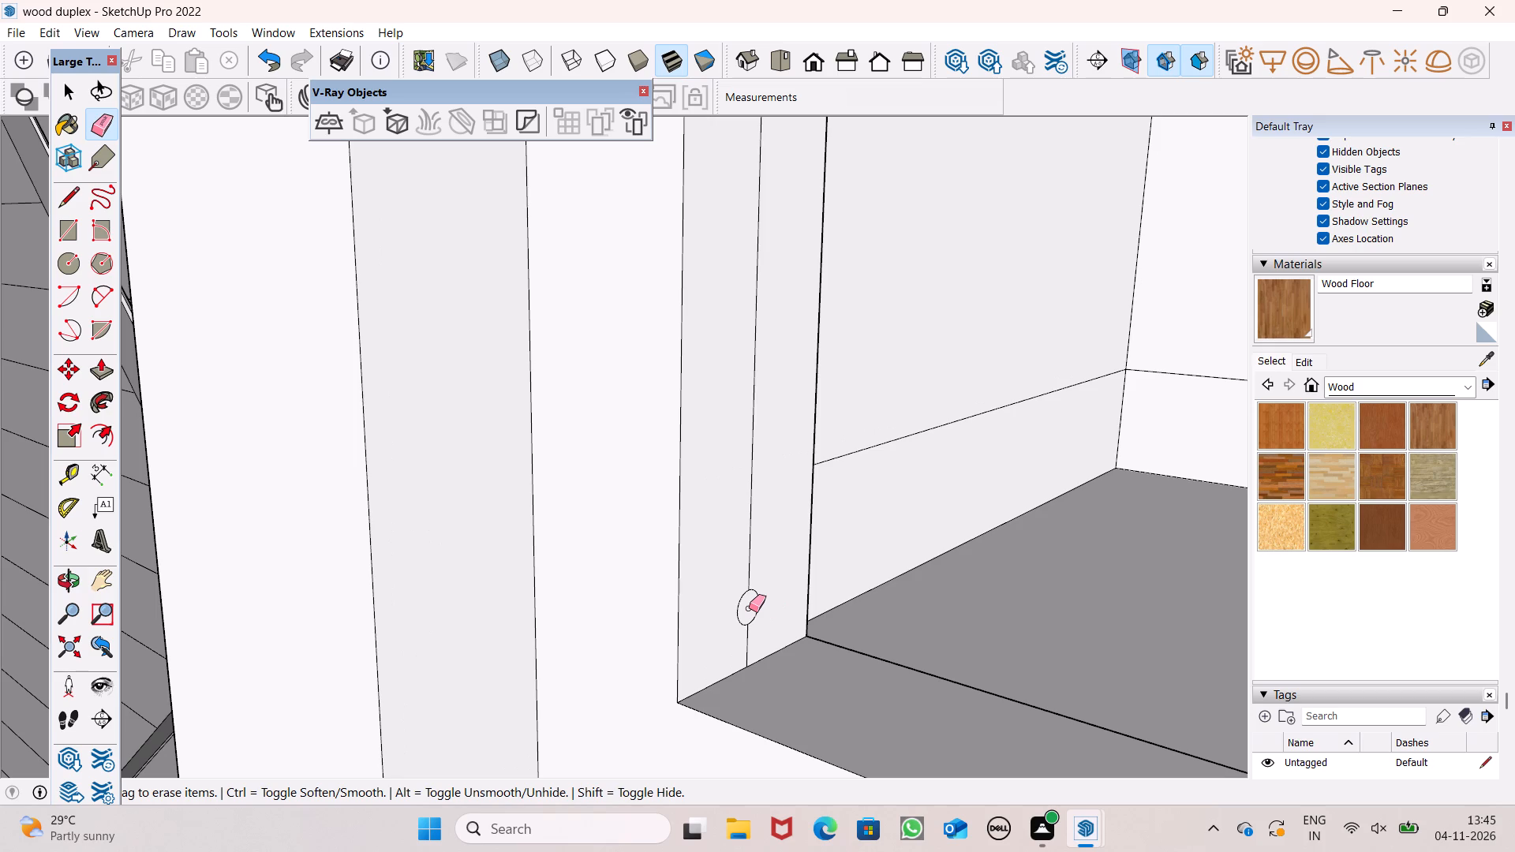
Extrude the small circle on the reveal into a round bar running across the whole window to the far side reveal.
key("p")
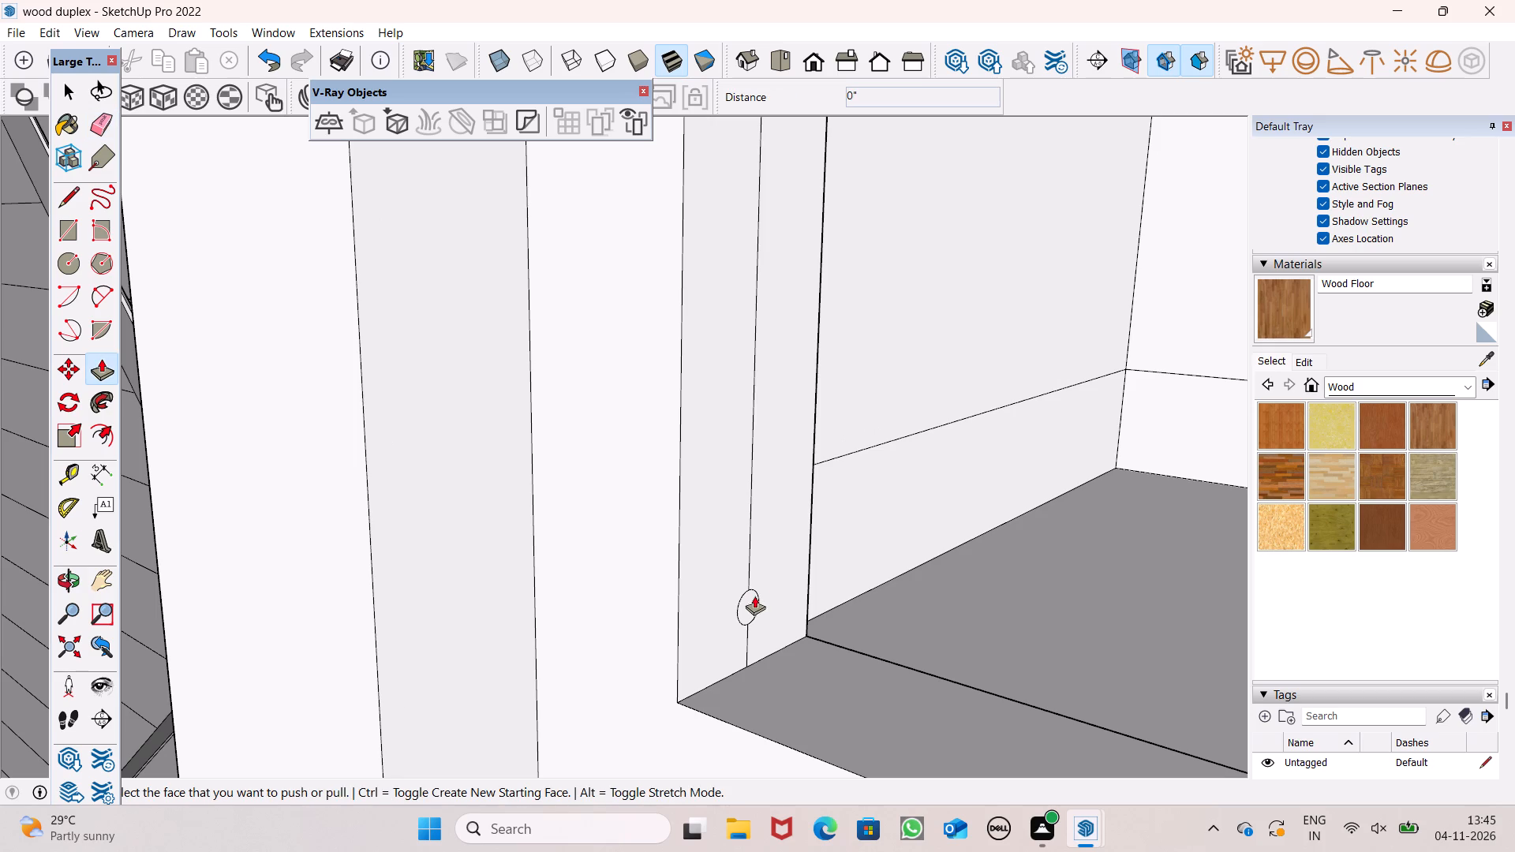
left_click(754, 598)
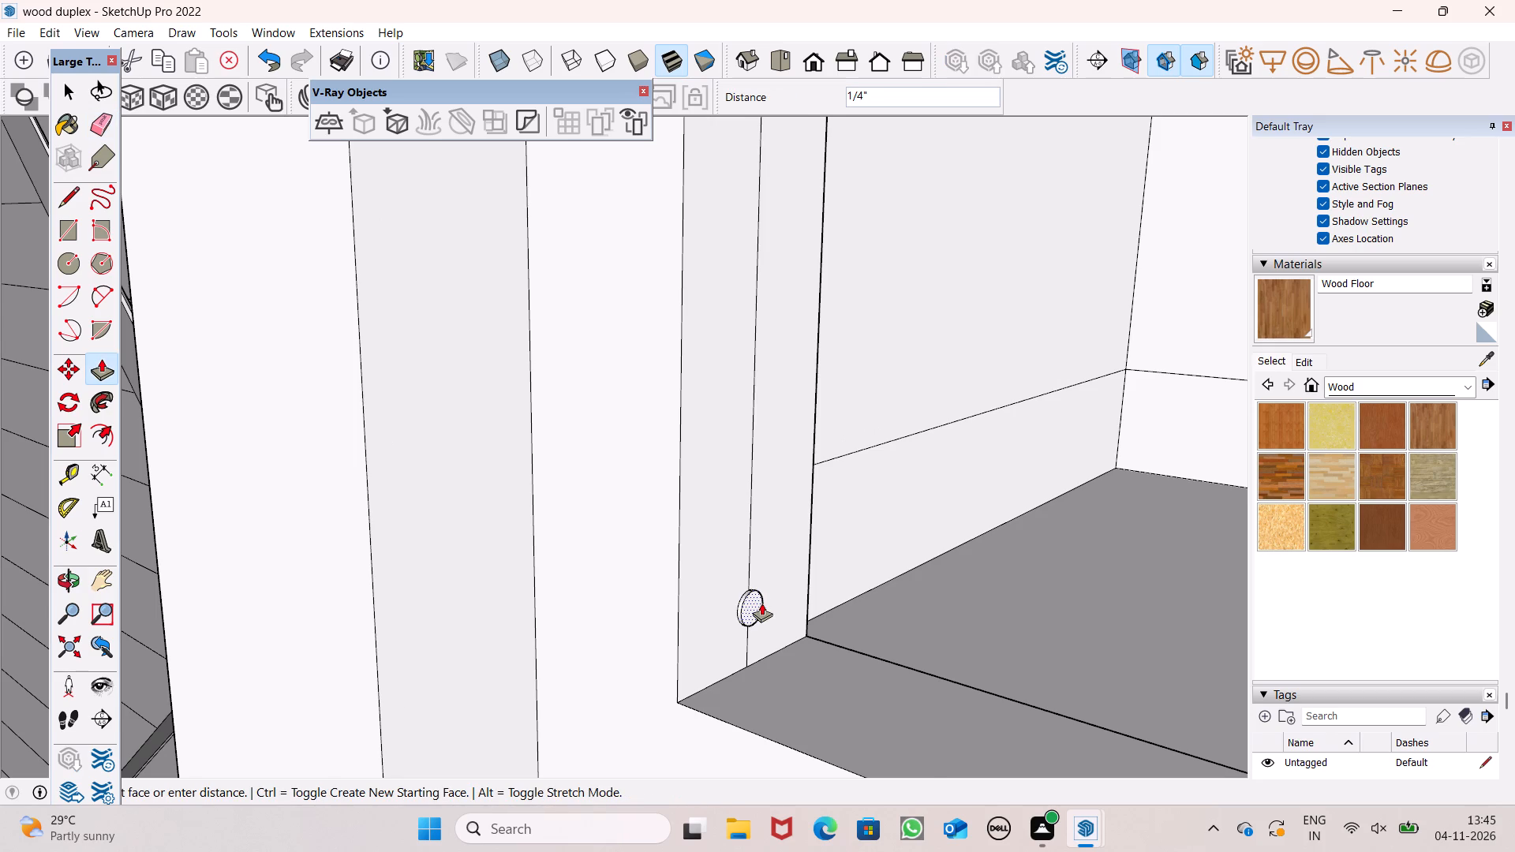
scroll(761, 603, "down", 14)
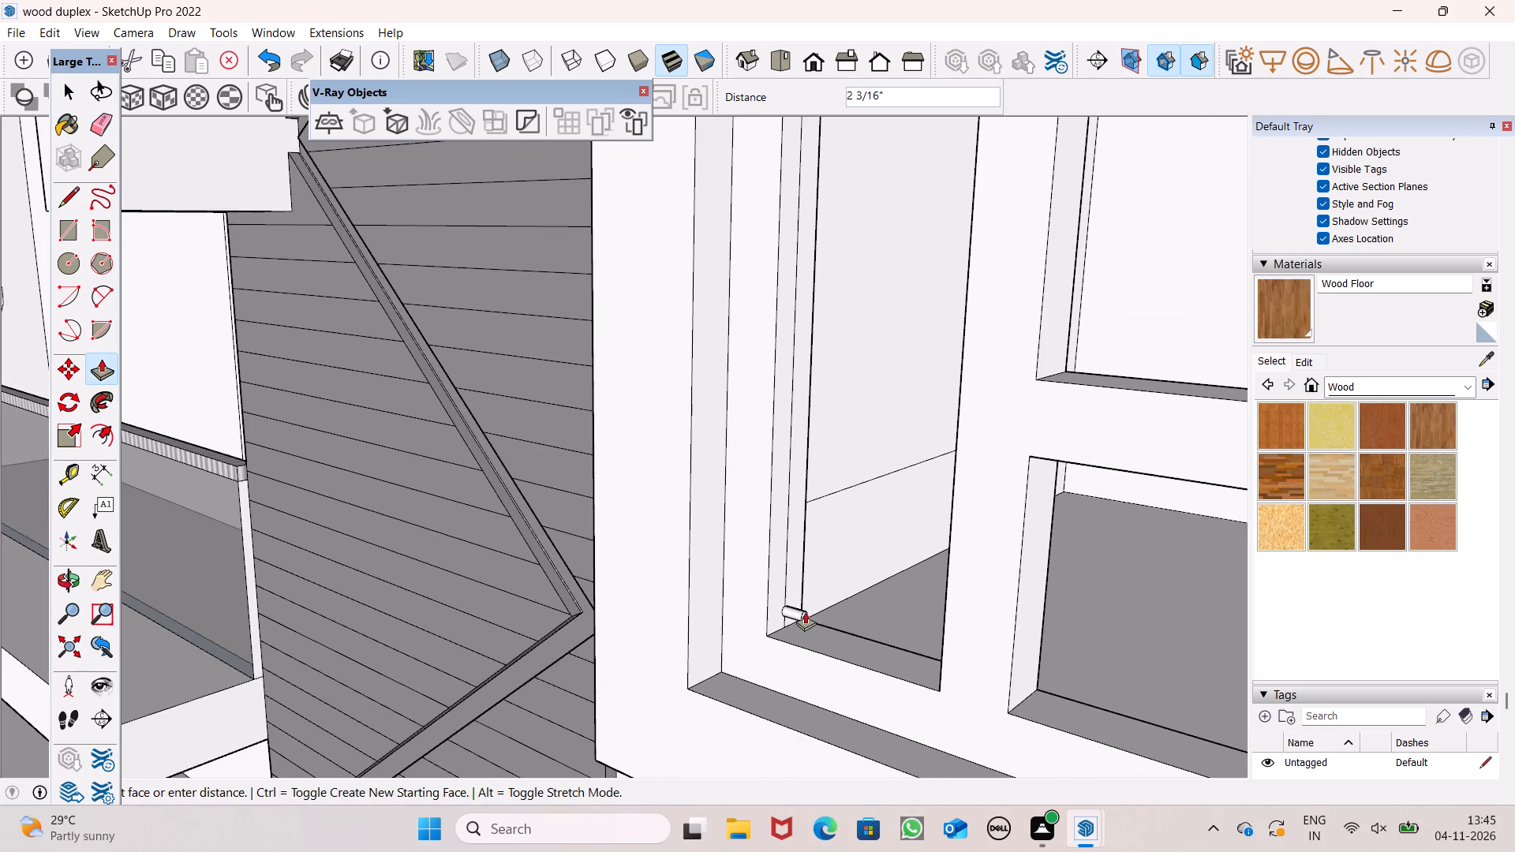
scroll(905, 635, "down", 13)
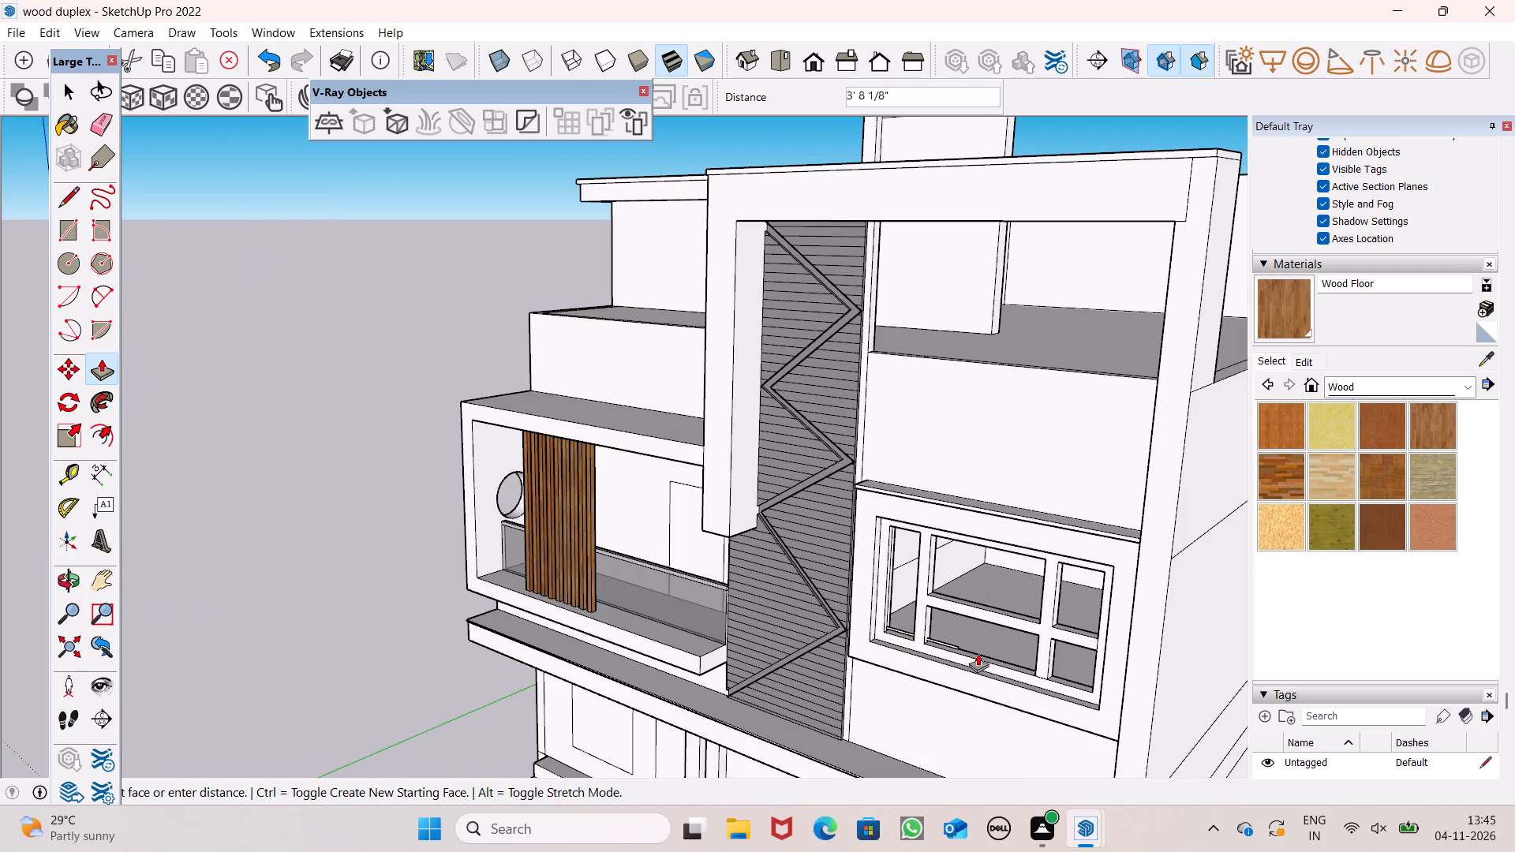
scroll(1019, 667, "up", 8)
key("o")
left_click_drag(1020, 667, 1238, 689)
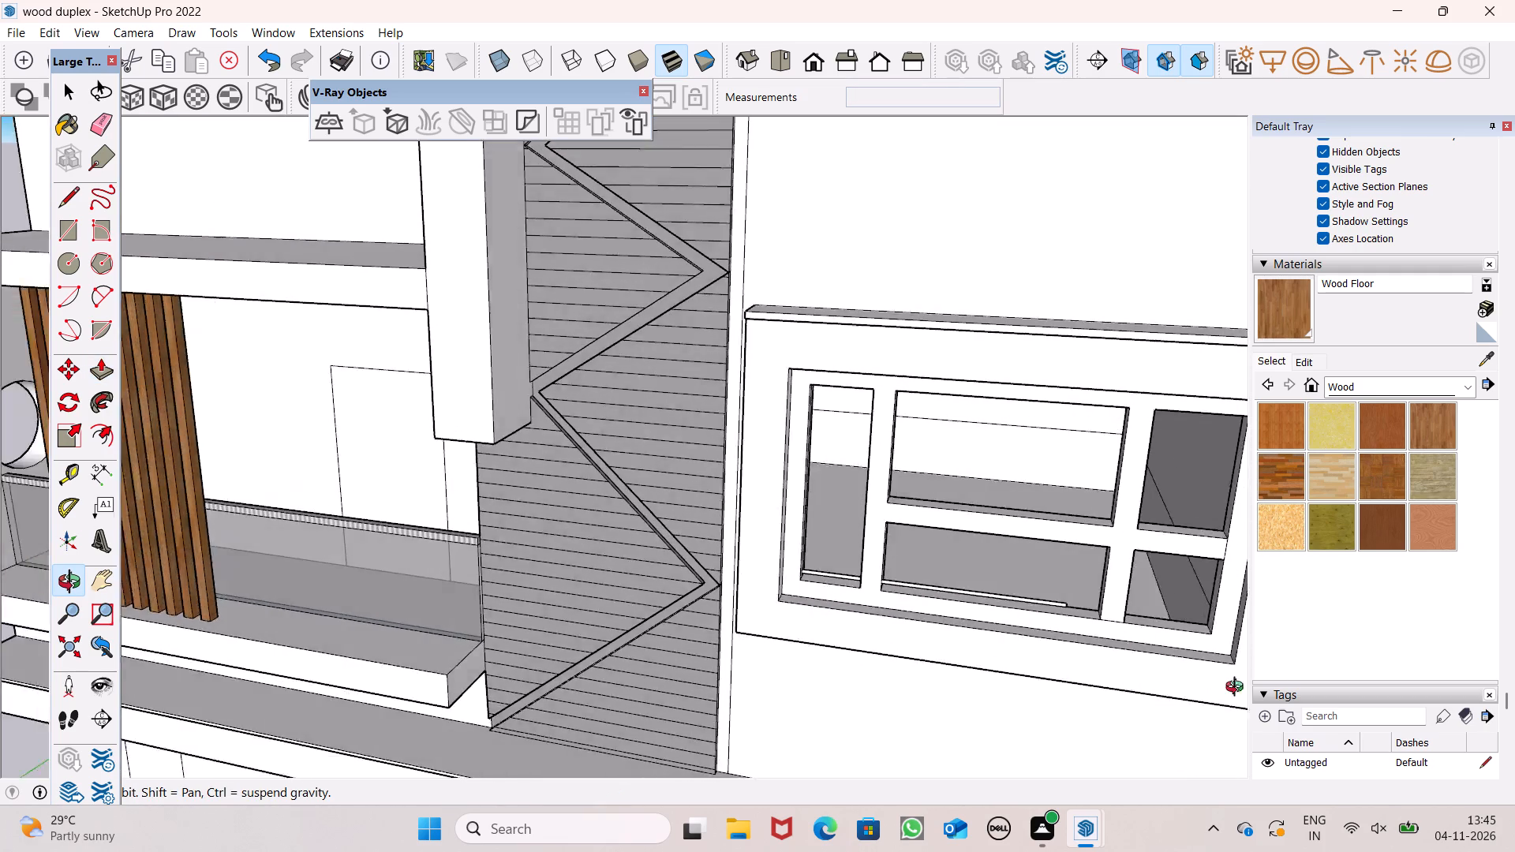
left_click_drag(1238, 689, 1290, 652)
left_click_drag(1158, 619, 1037, 660, "shift")
left_click_drag(1037, 660, 1214, 654)
scroll(981, 556, "up", 6)
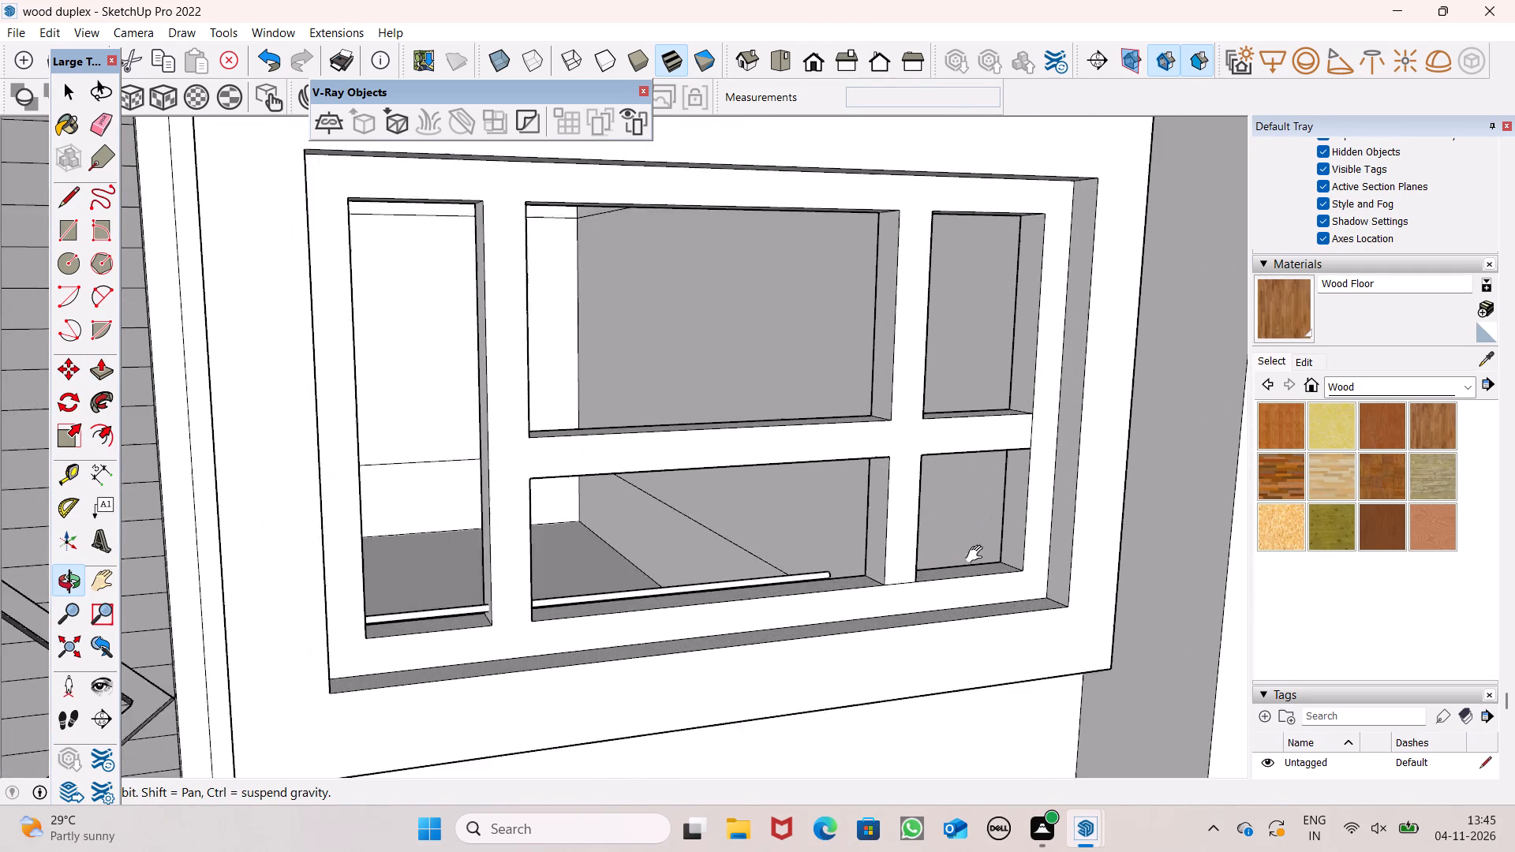
left_click_drag(979, 559, 996, 592, "shift")
left_click_drag(996, 592, 979, 622, "shift")
scroll(979, 630, "up", 5)
left_click_drag(979, 630, 989, 626)
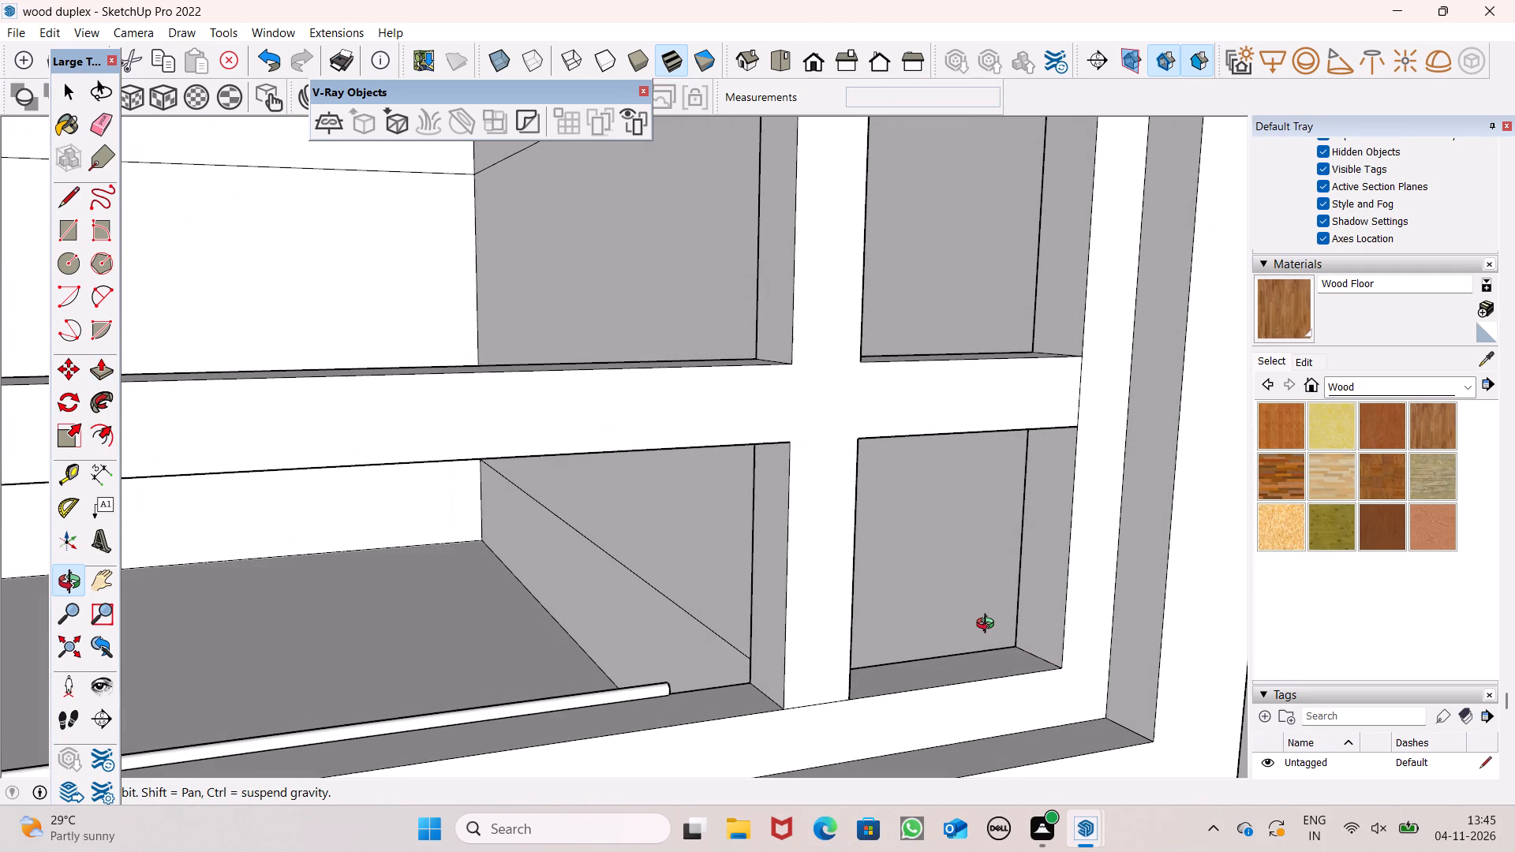
key("p")
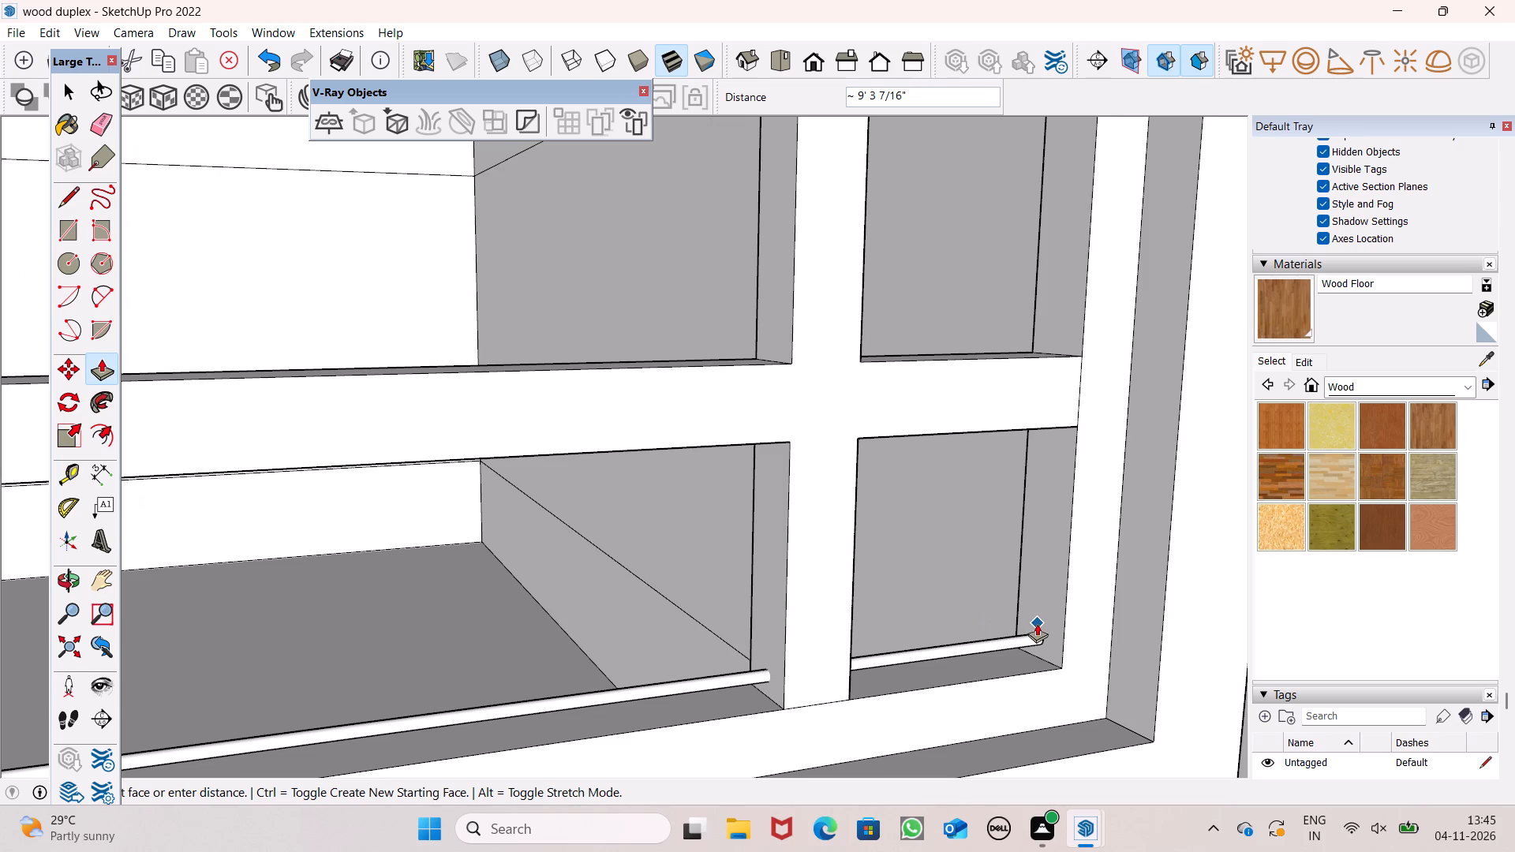
scroll(1039, 641, "up", 9)
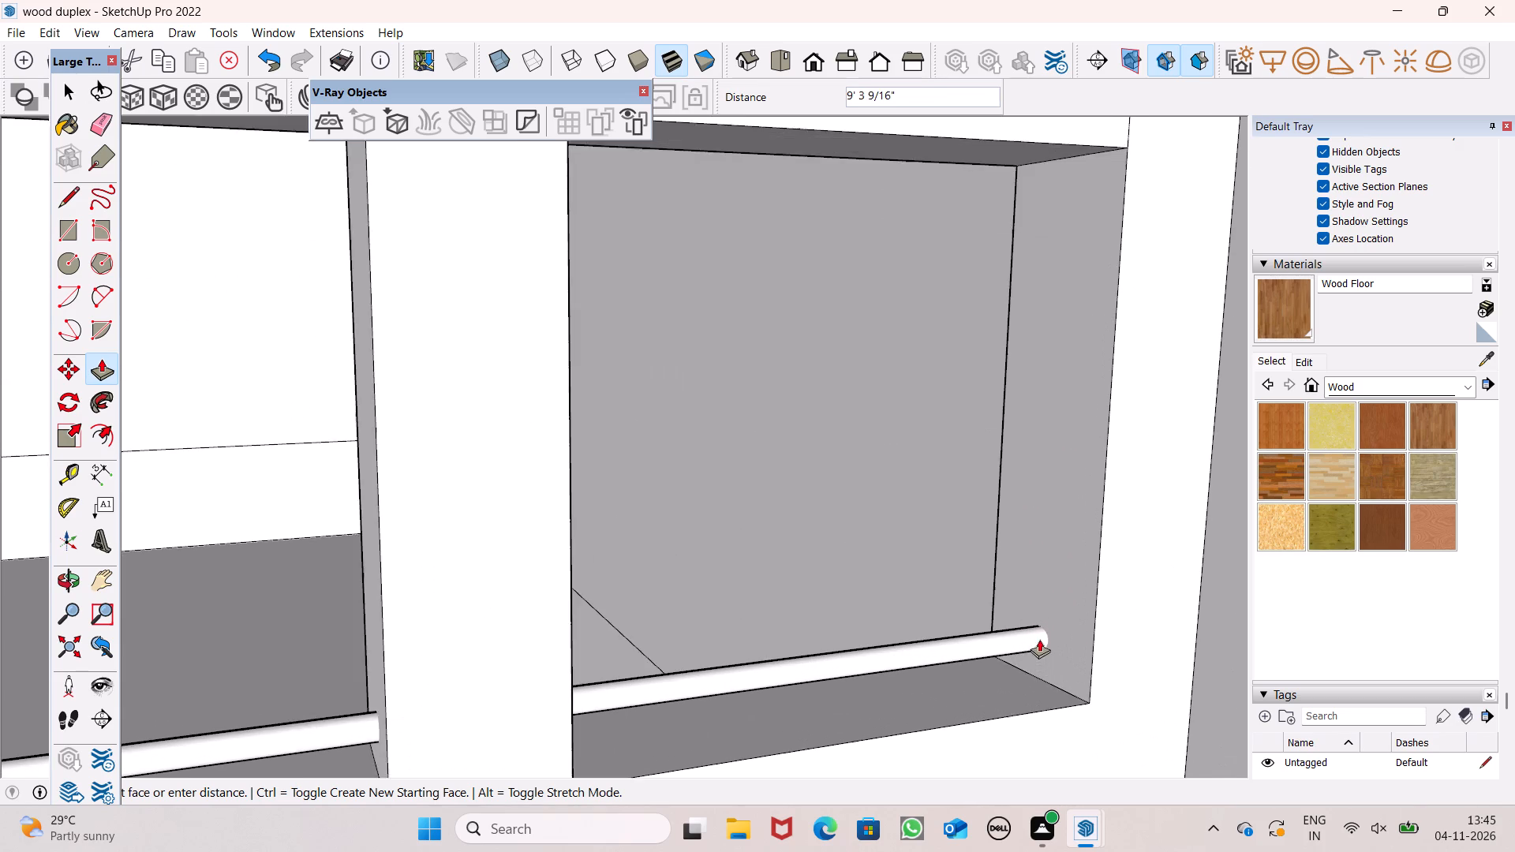
left_click(1059, 636)
Examine the new bar along the bottom of the window panes, from its far end back to the tall pane.
scroll(1042, 581, "down", 3)
key("o")
left_click_drag(988, 618, 910, 632)
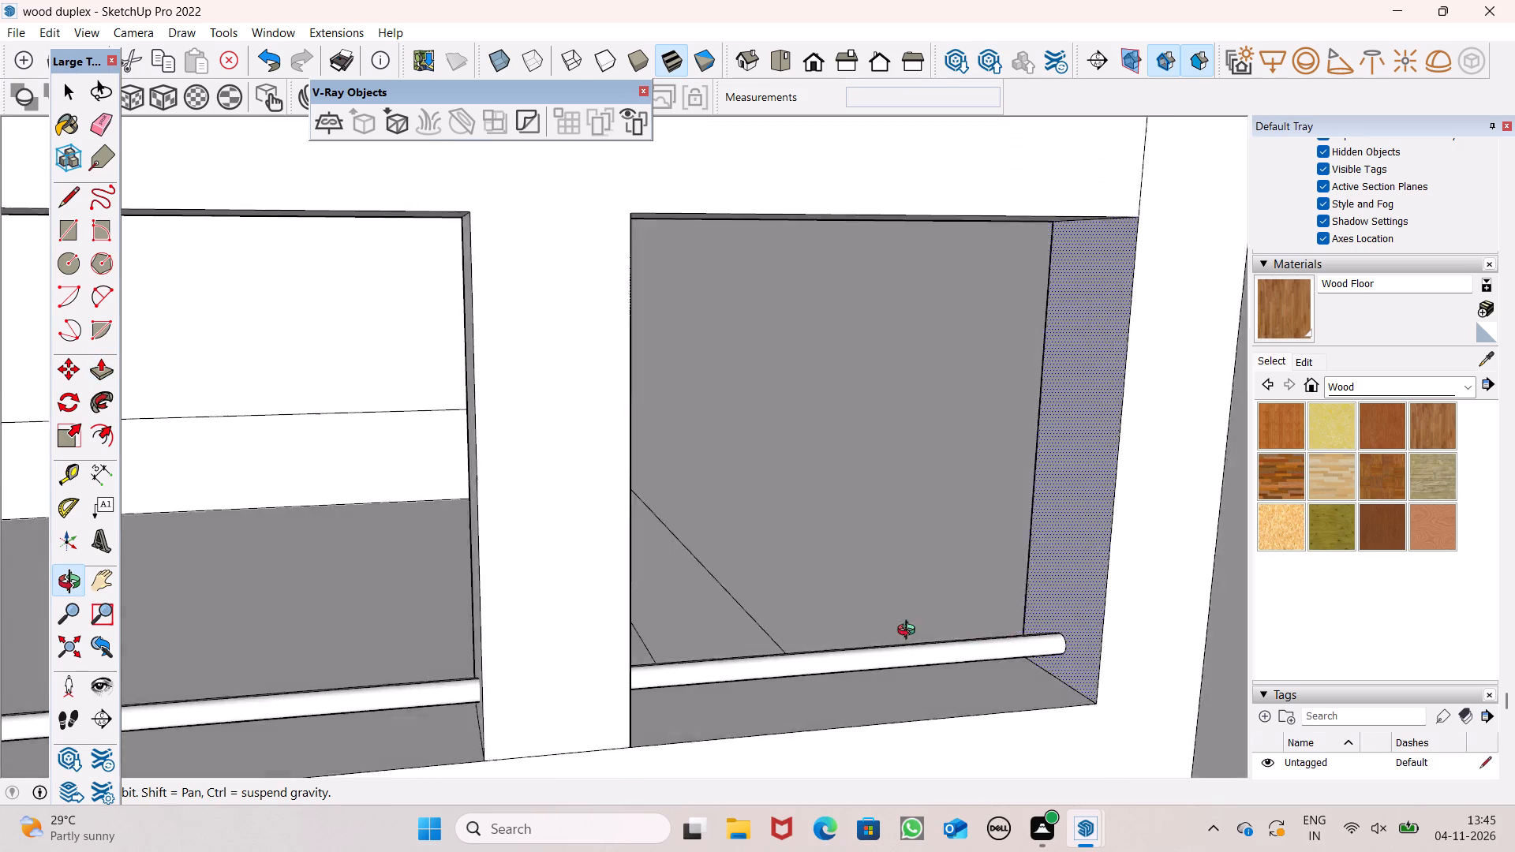
left_click_drag(910, 632, 842, 630)
scroll(843, 623, "down", 7)
left_click_drag(817, 630, 853, 648, "shift")
scroll(589, 622, "up", 2)
left_click_drag(589, 623, 604, 633, "shift")
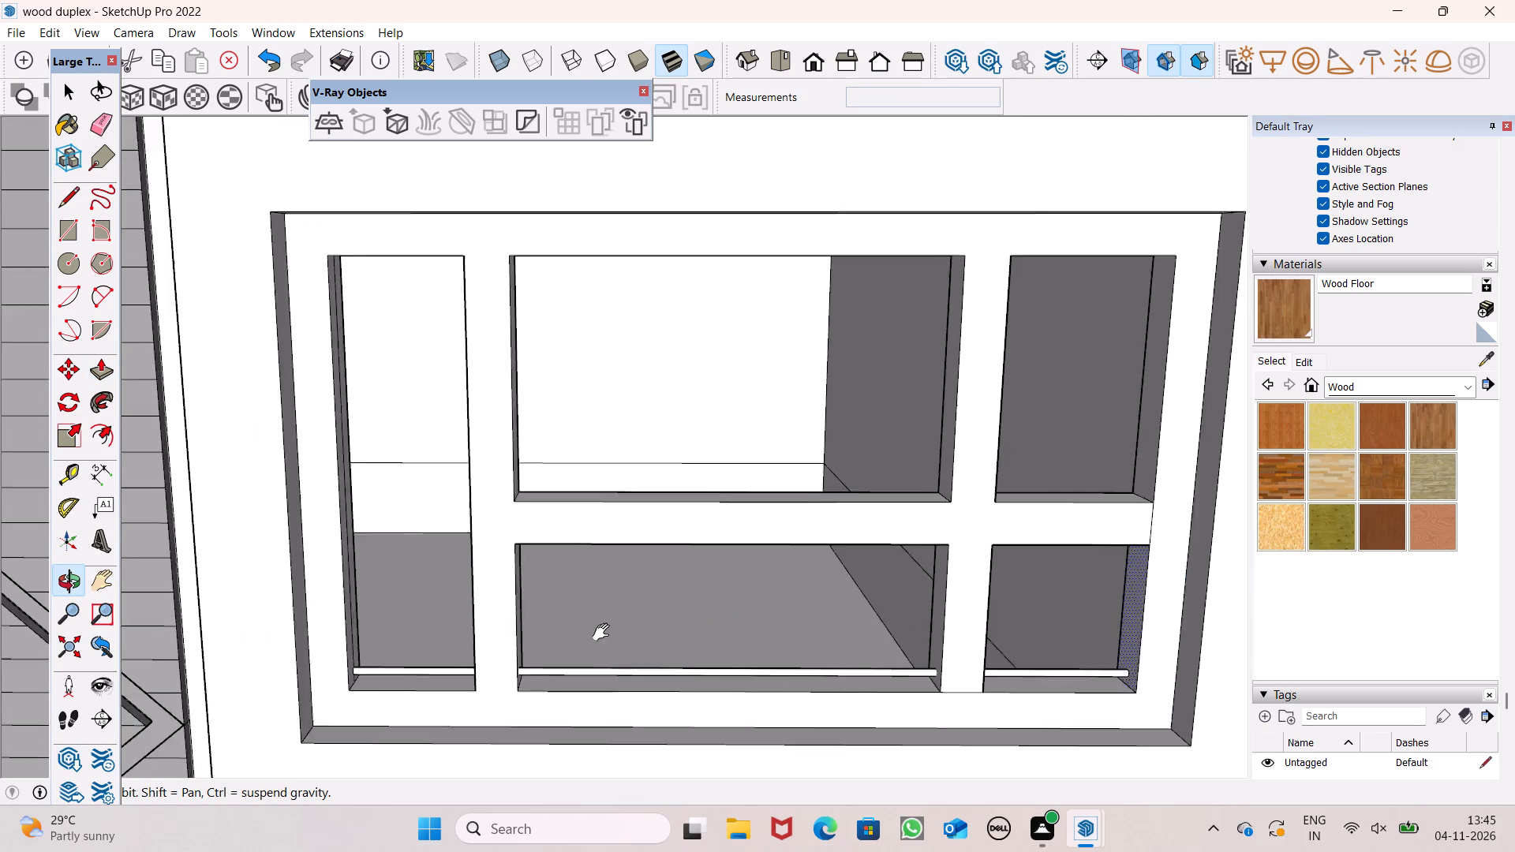
left_click_drag(604, 633, 614, 639, "shift")
left_click_drag(614, 639, 566, 641)
scroll(449, 672, "up", 4)
scroll(506, 615, "down", 5)
left_click_drag(529, 637, 567, 640)
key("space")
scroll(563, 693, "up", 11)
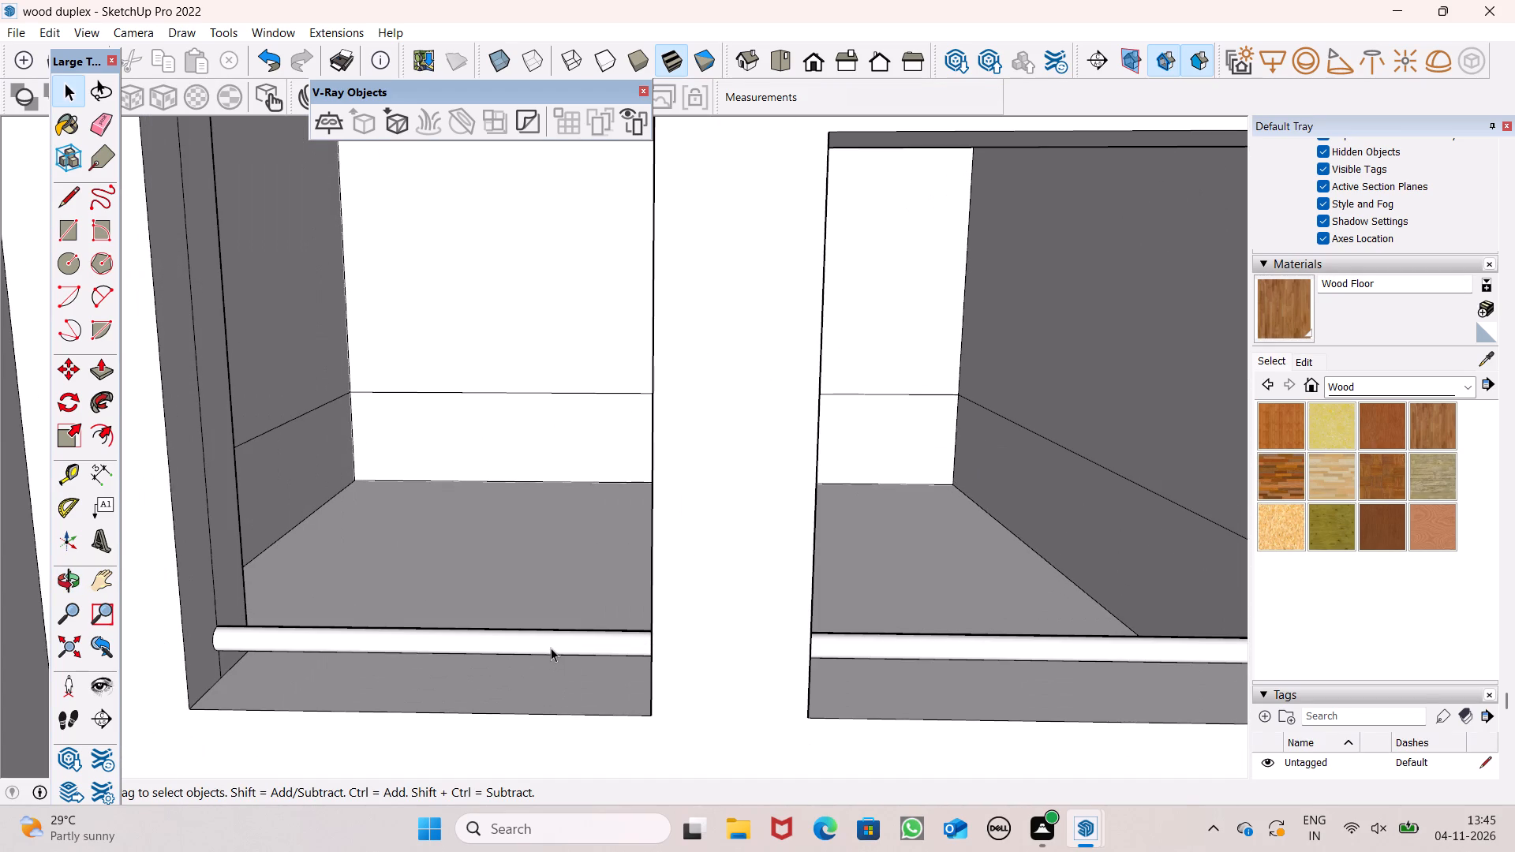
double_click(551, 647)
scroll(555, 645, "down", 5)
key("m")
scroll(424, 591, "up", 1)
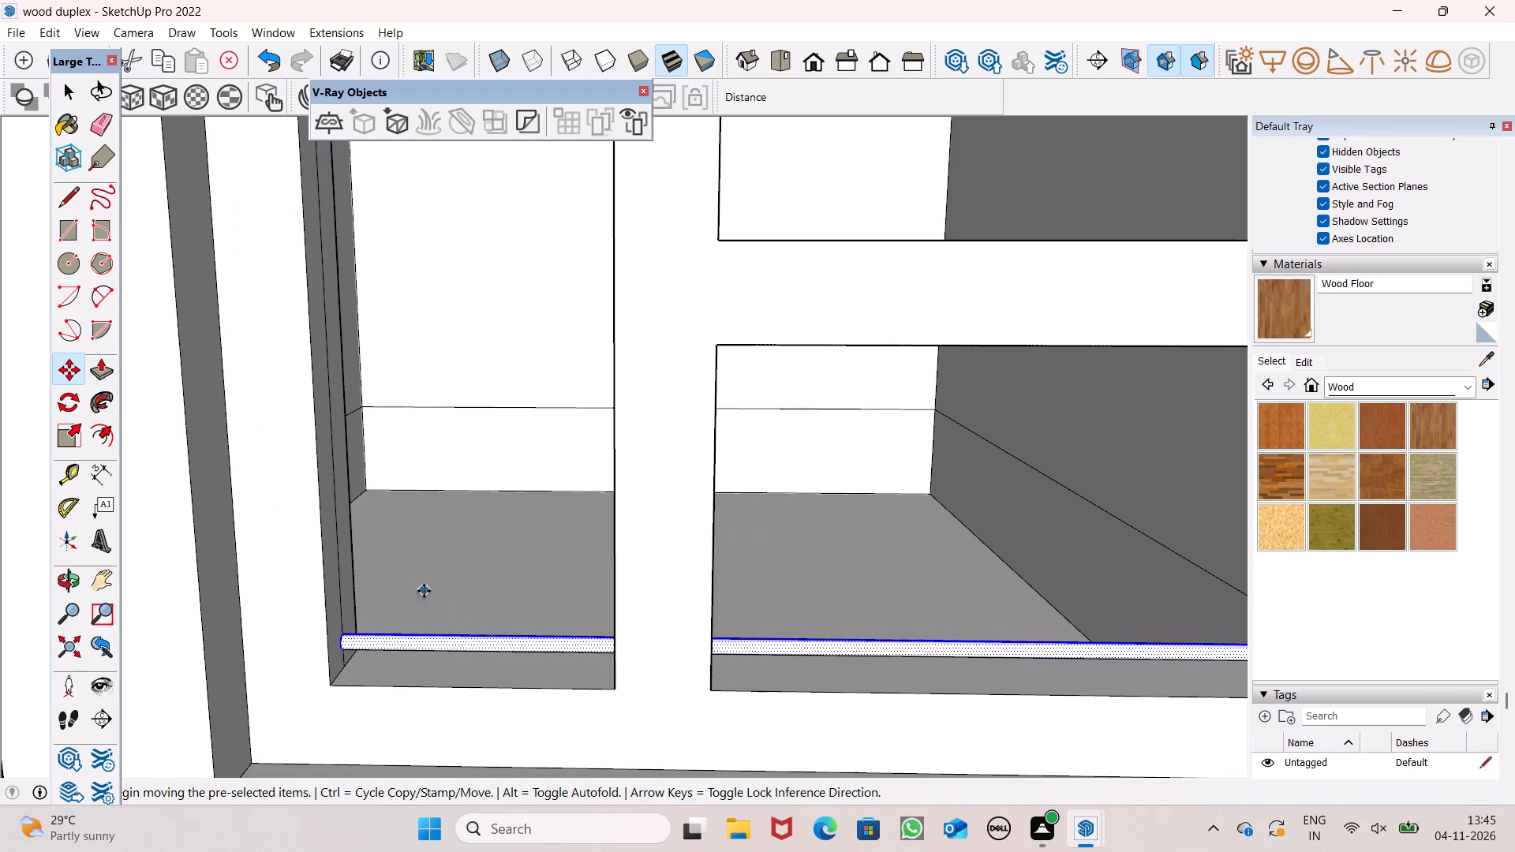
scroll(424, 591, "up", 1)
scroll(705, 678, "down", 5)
Erase the remaining centre line on the tall pane's reveal above the bar.
key("o")
left_click_drag(761, 695, 526, 669)
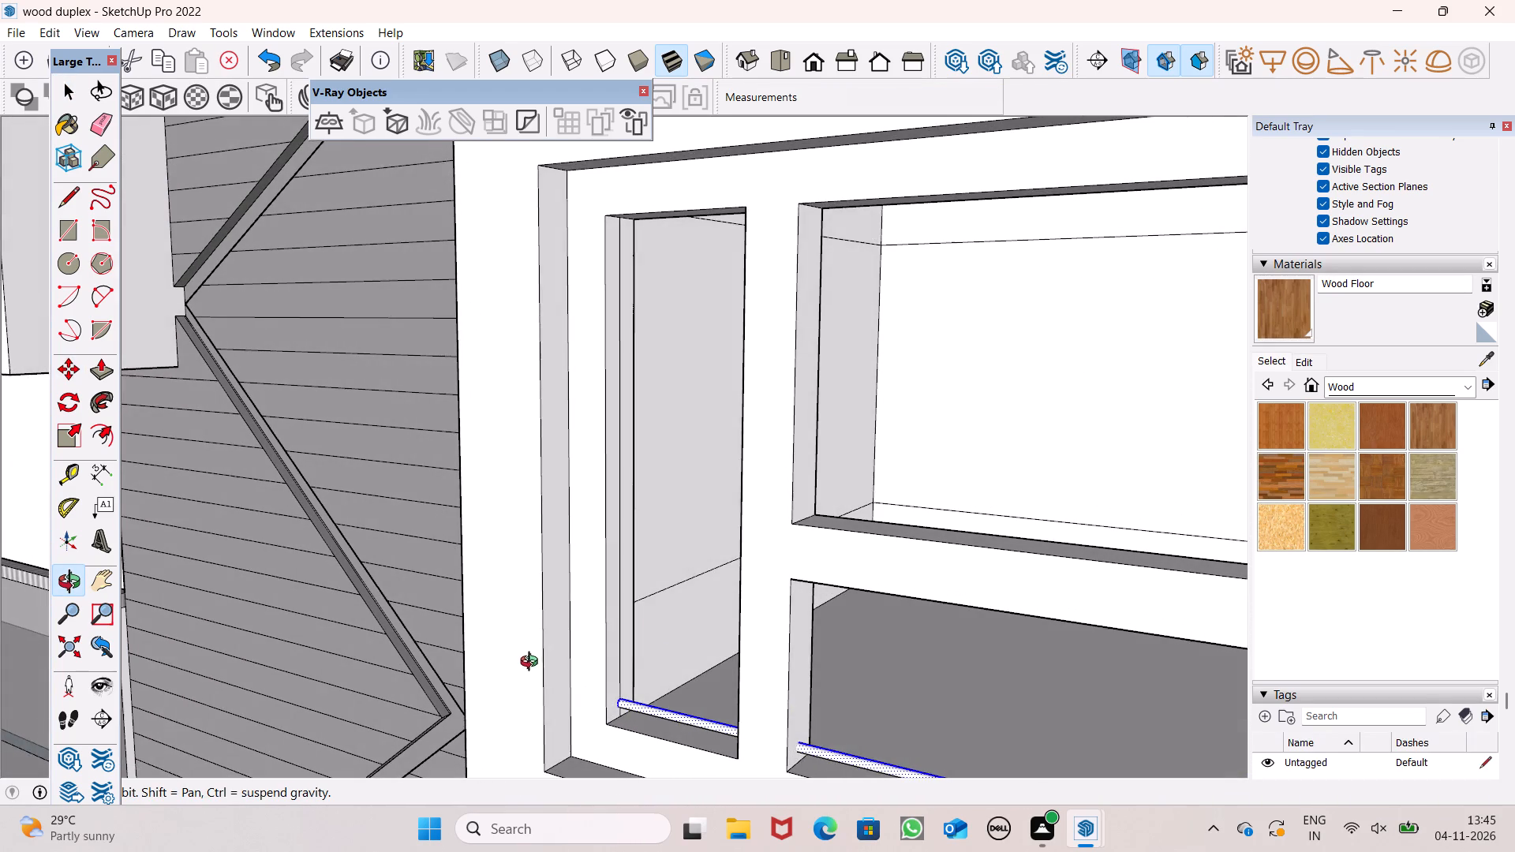
left_click_drag(675, 621, 689, 653, "shift")
left_click_drag(647, 734, 615, 587)
scroll(641, 675, "up", 4, "shift")
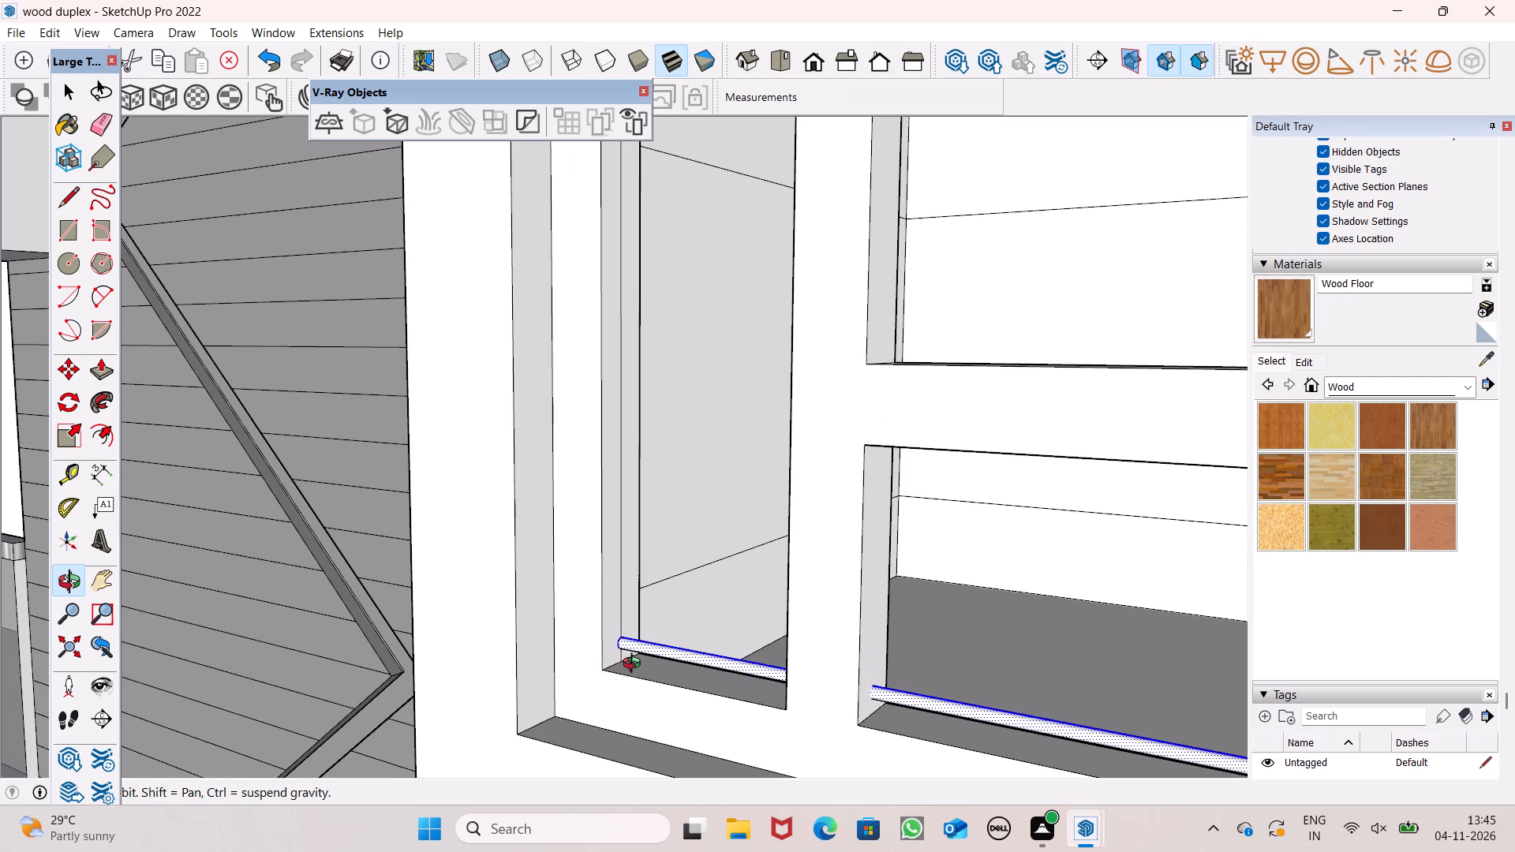
key("e")
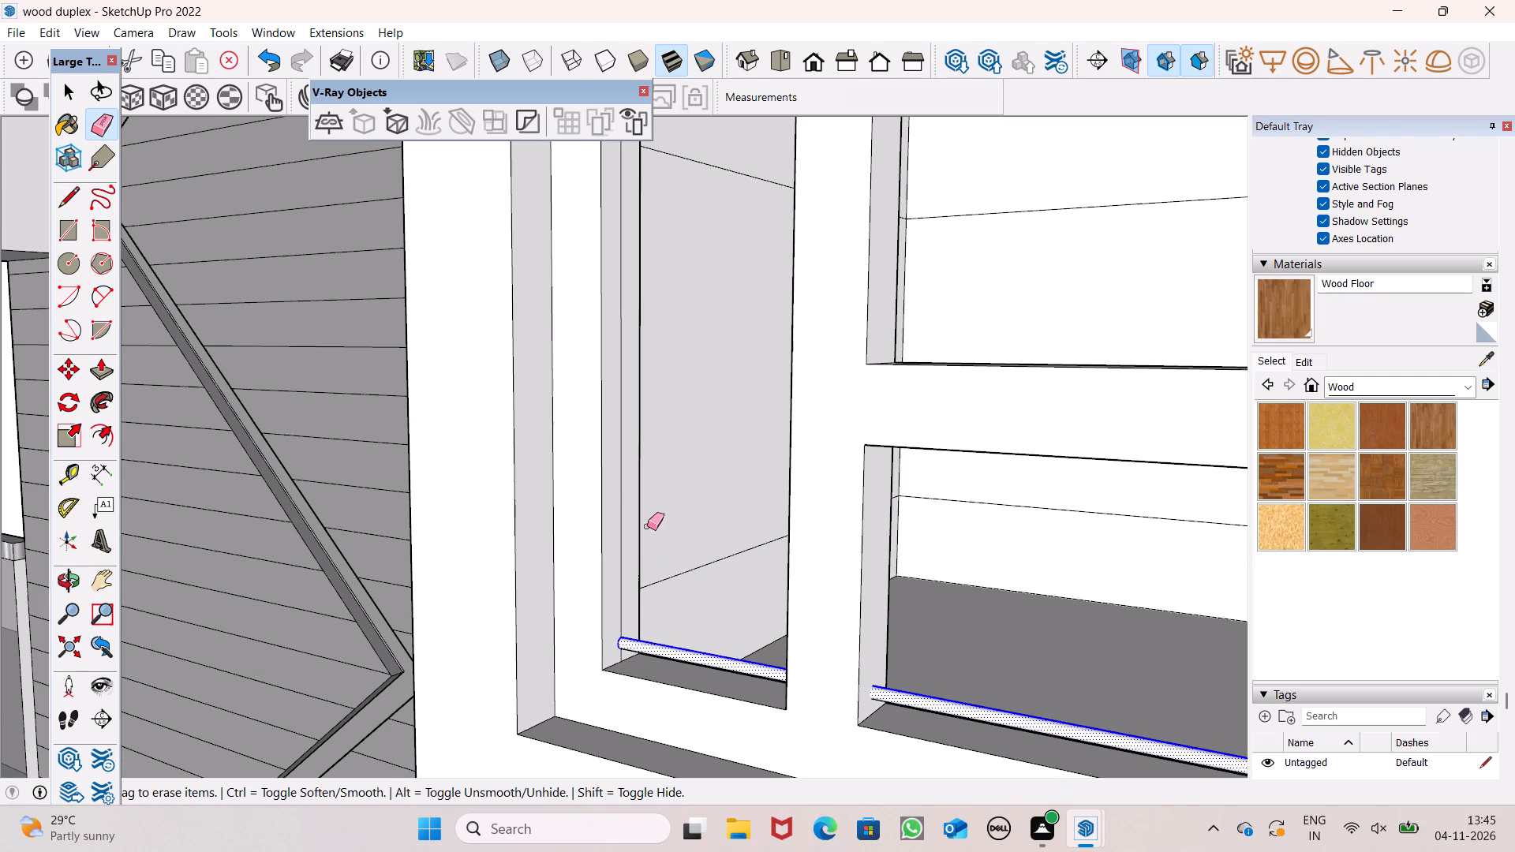
left_click(623, 489)
left_click_drag(619, 494, 621, 504)
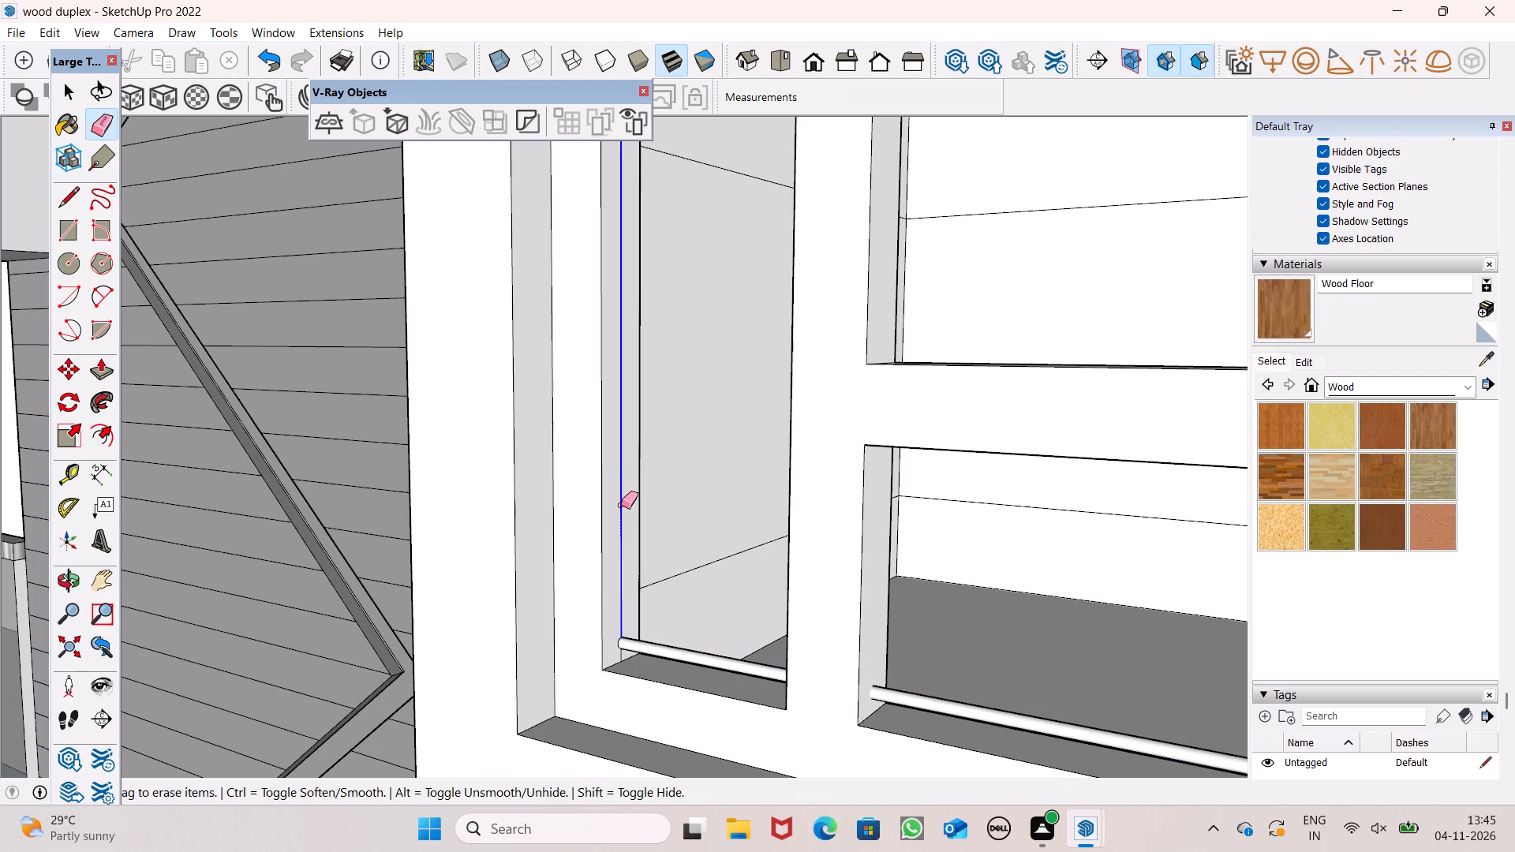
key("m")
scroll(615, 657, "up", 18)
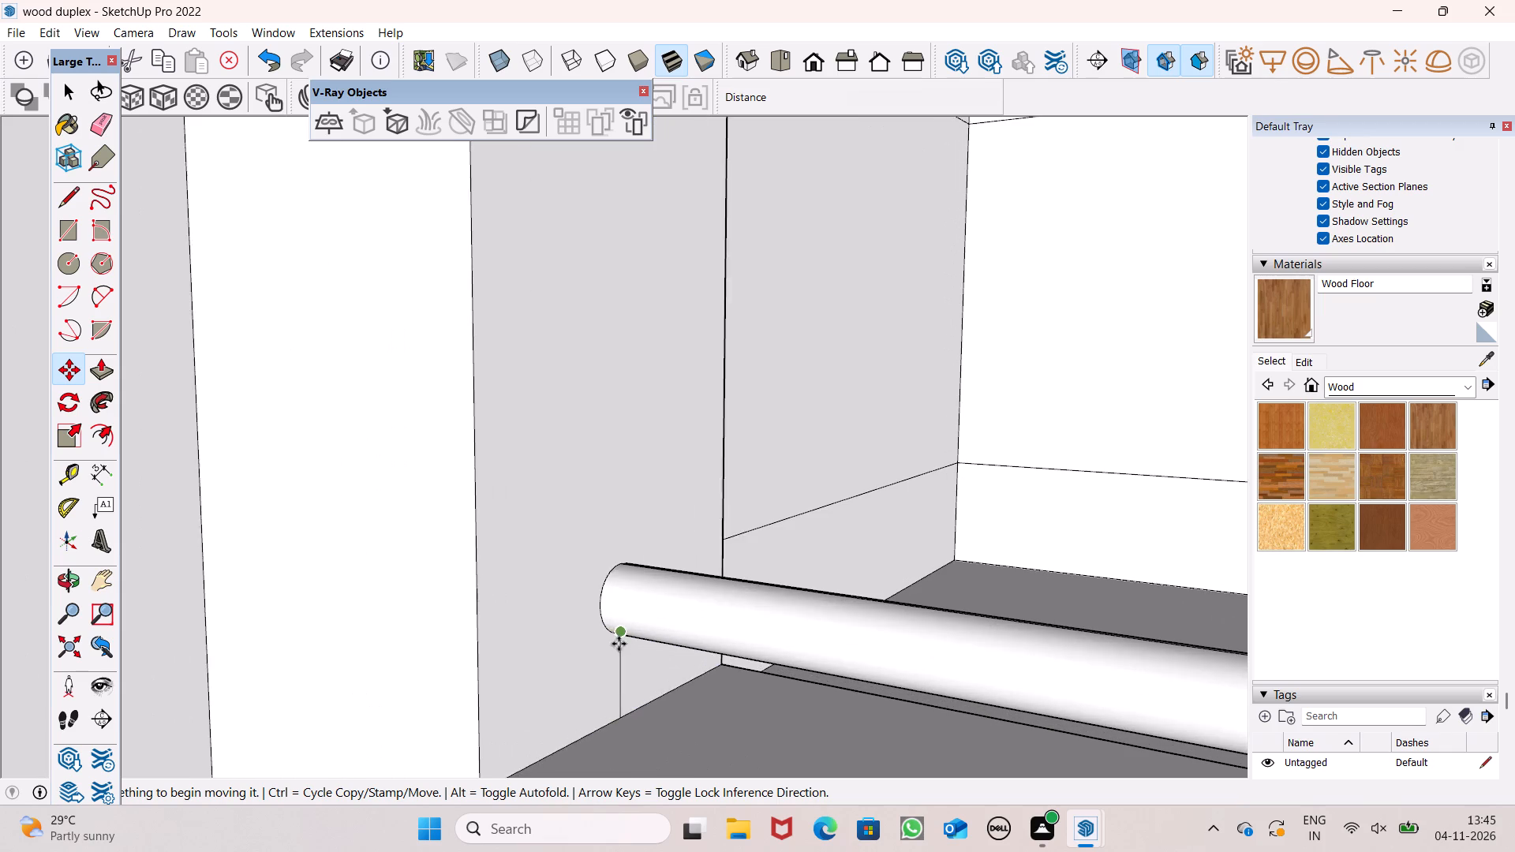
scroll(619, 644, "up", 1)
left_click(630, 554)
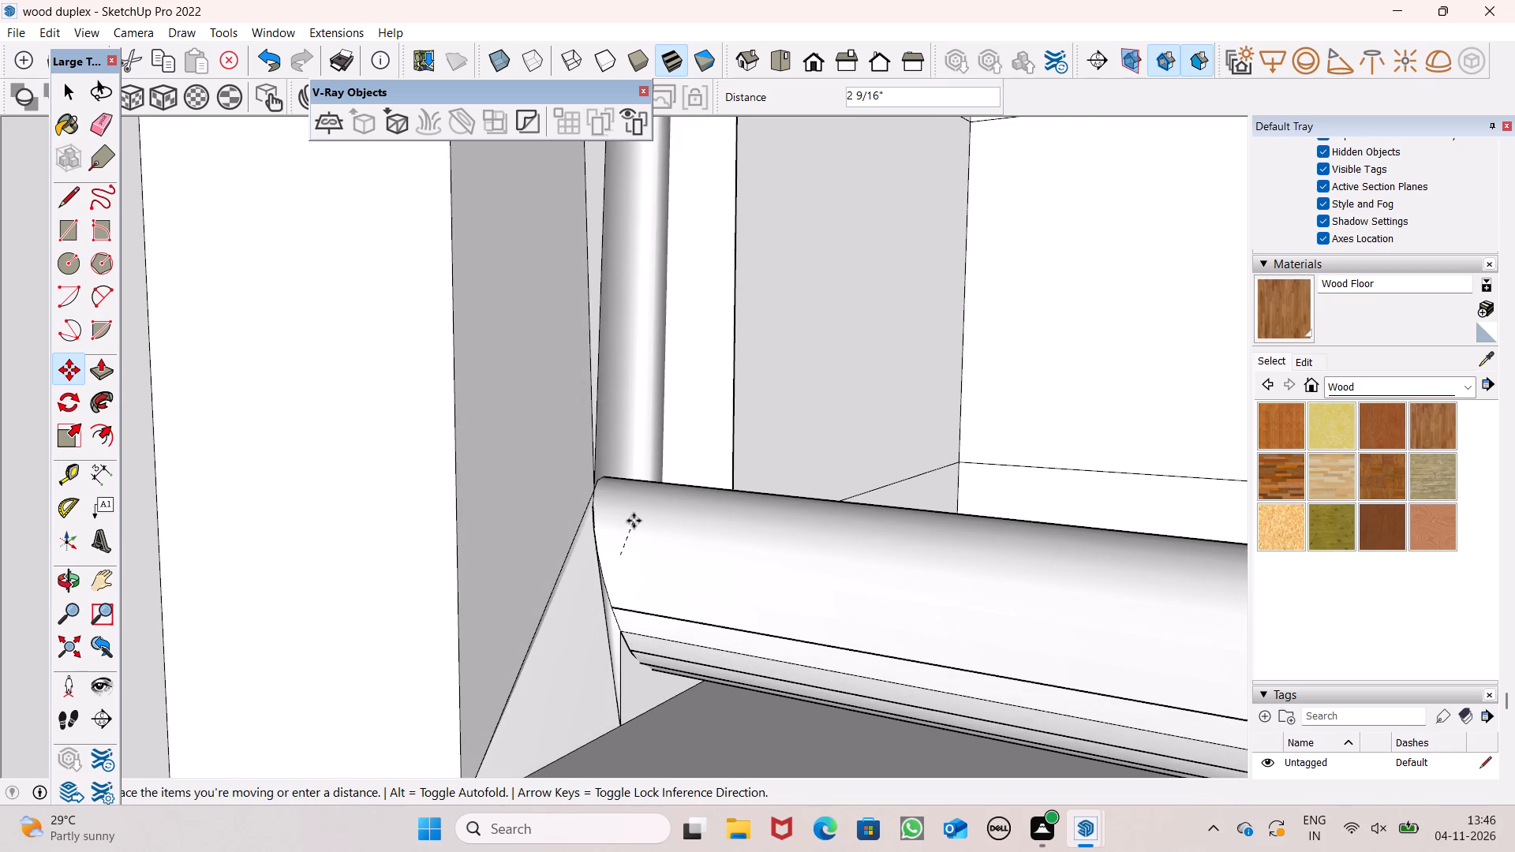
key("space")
Copy the round bar 6" straight up along the blue axis.
double_click(666, 582)
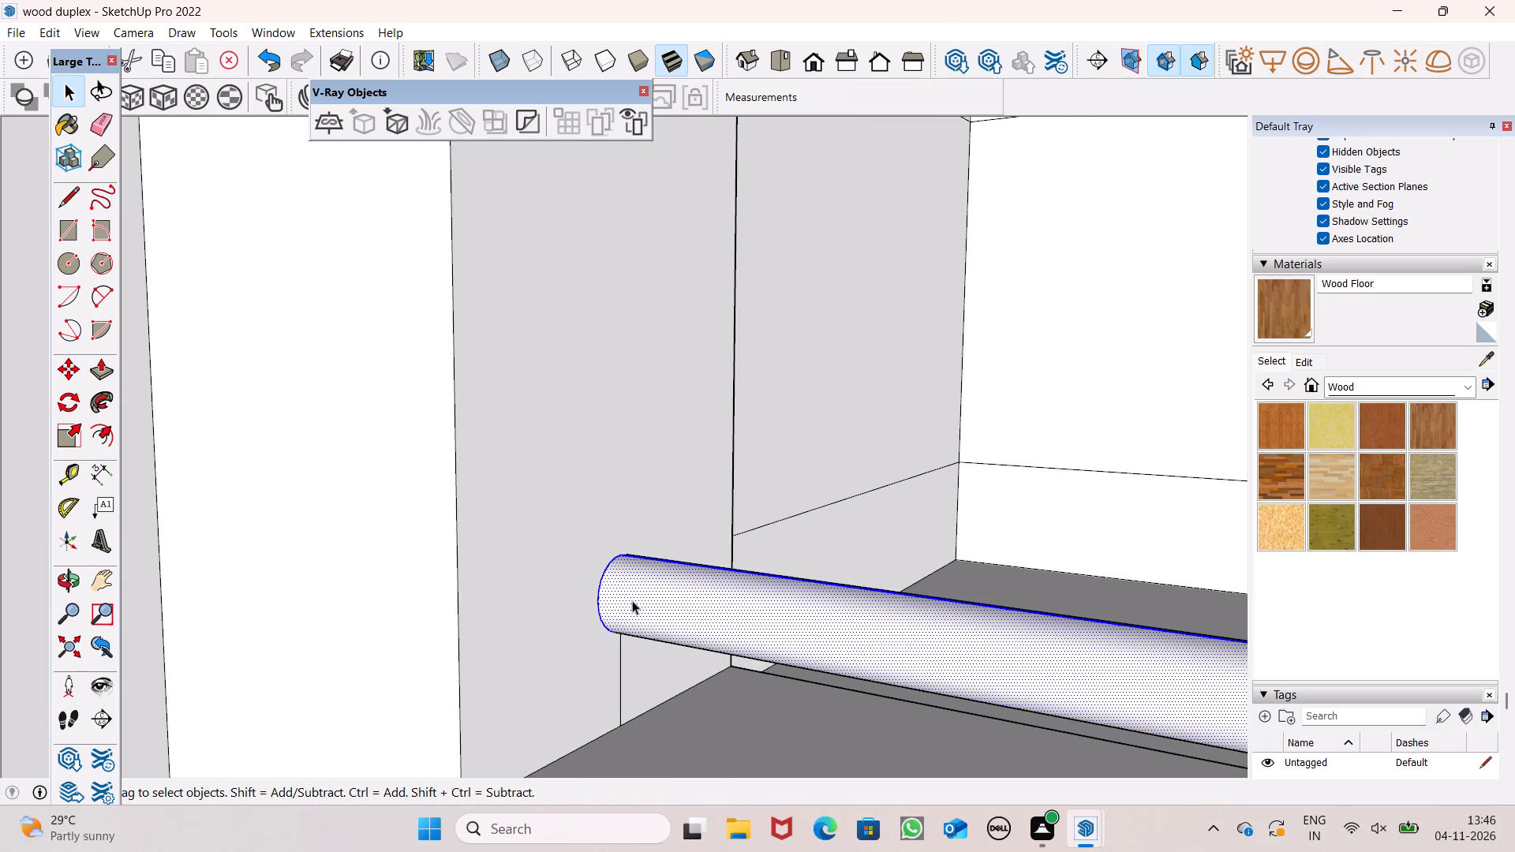
key("m")
left_click(628, 555)
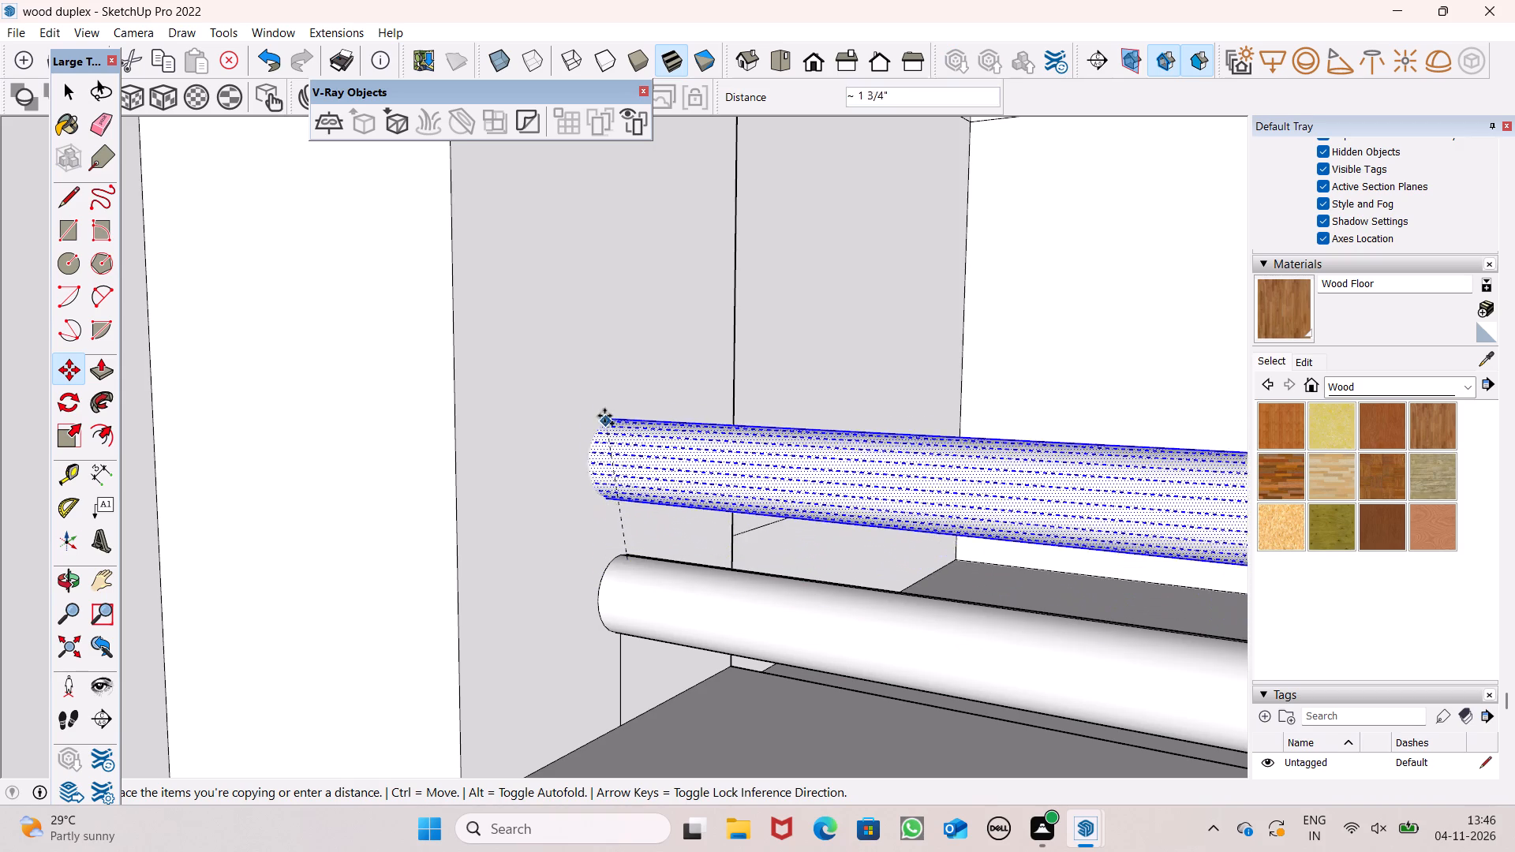
scroll(613, 396, "down", 6)
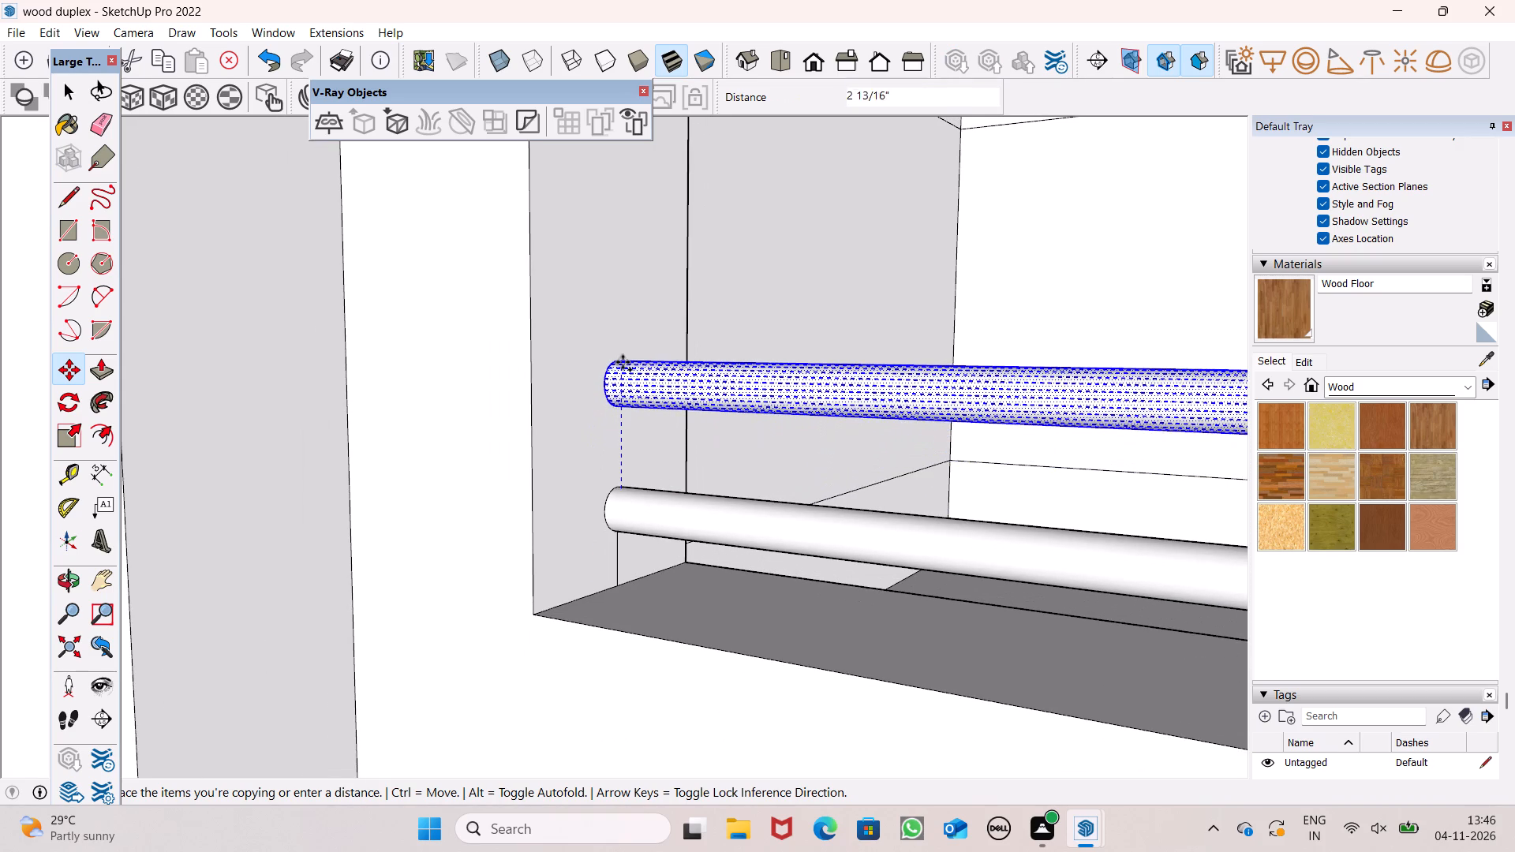
scroll(623, 362, "down", 7)
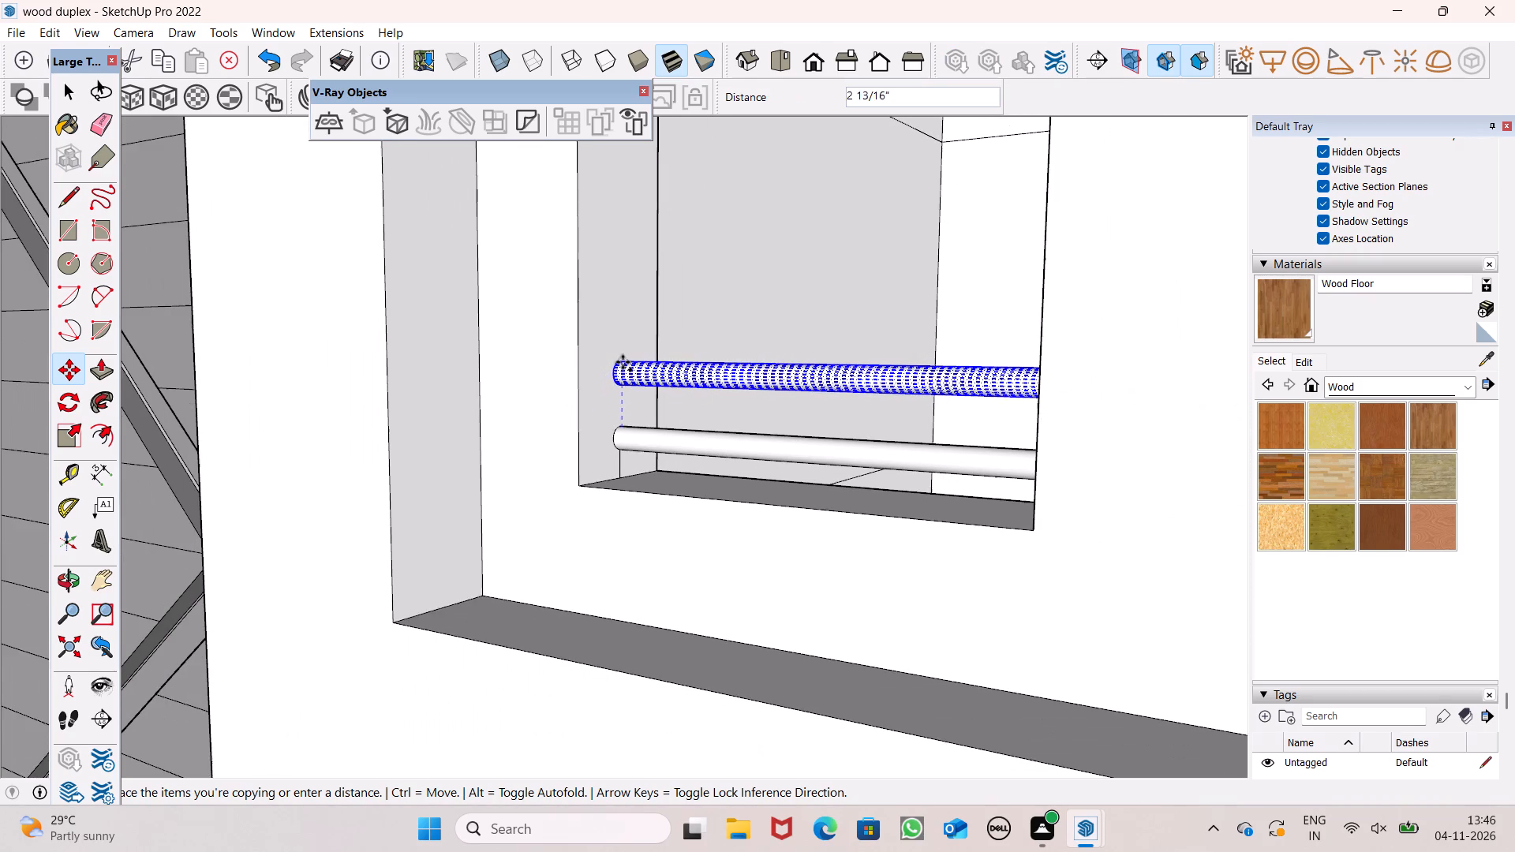
scroll(623, 362, "down", 1)
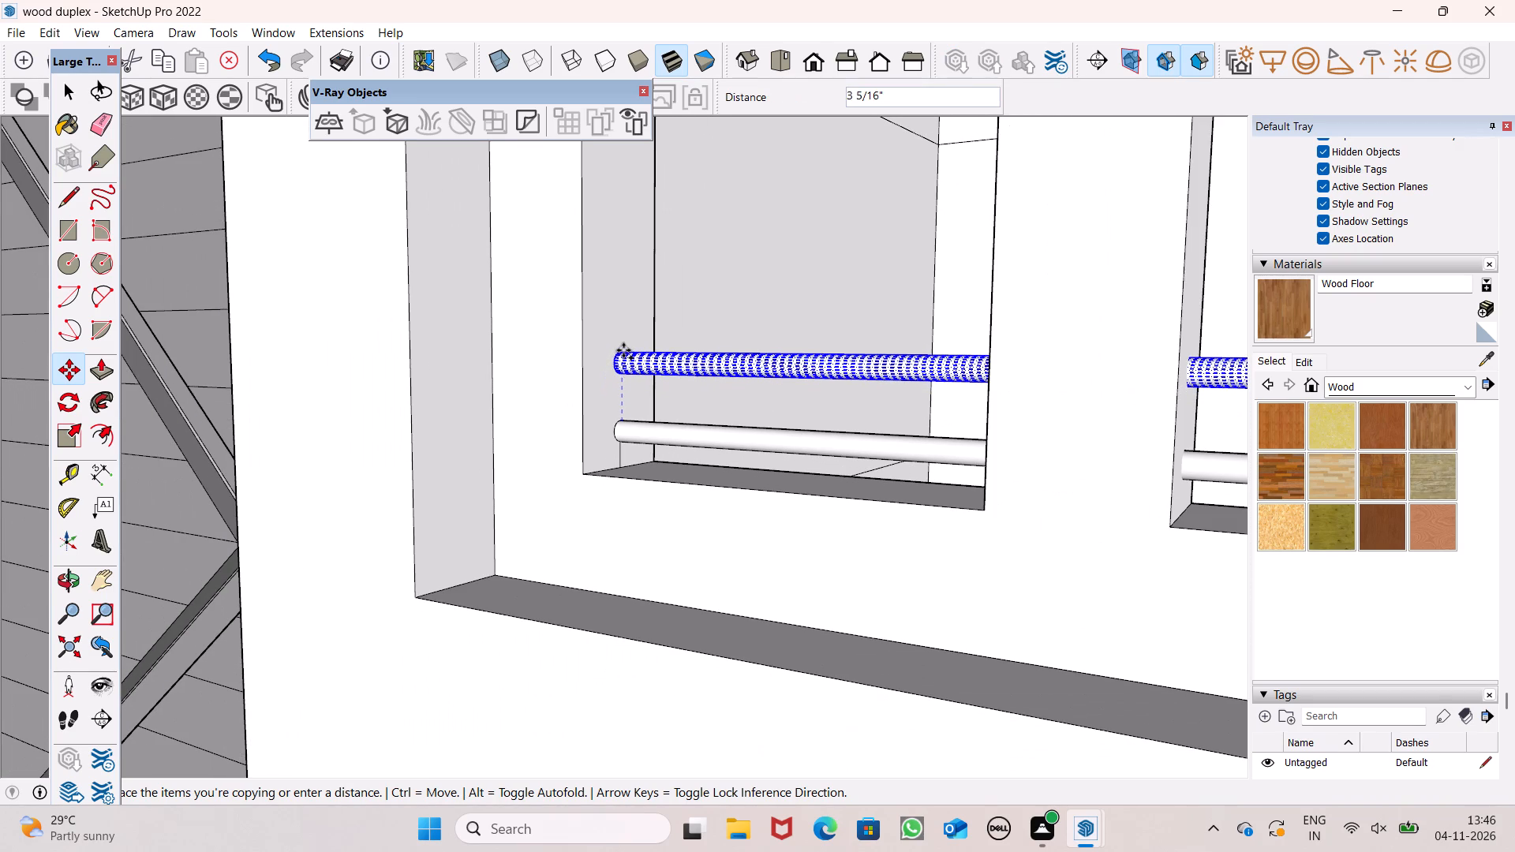
scroll(623, 356, "up", 4)
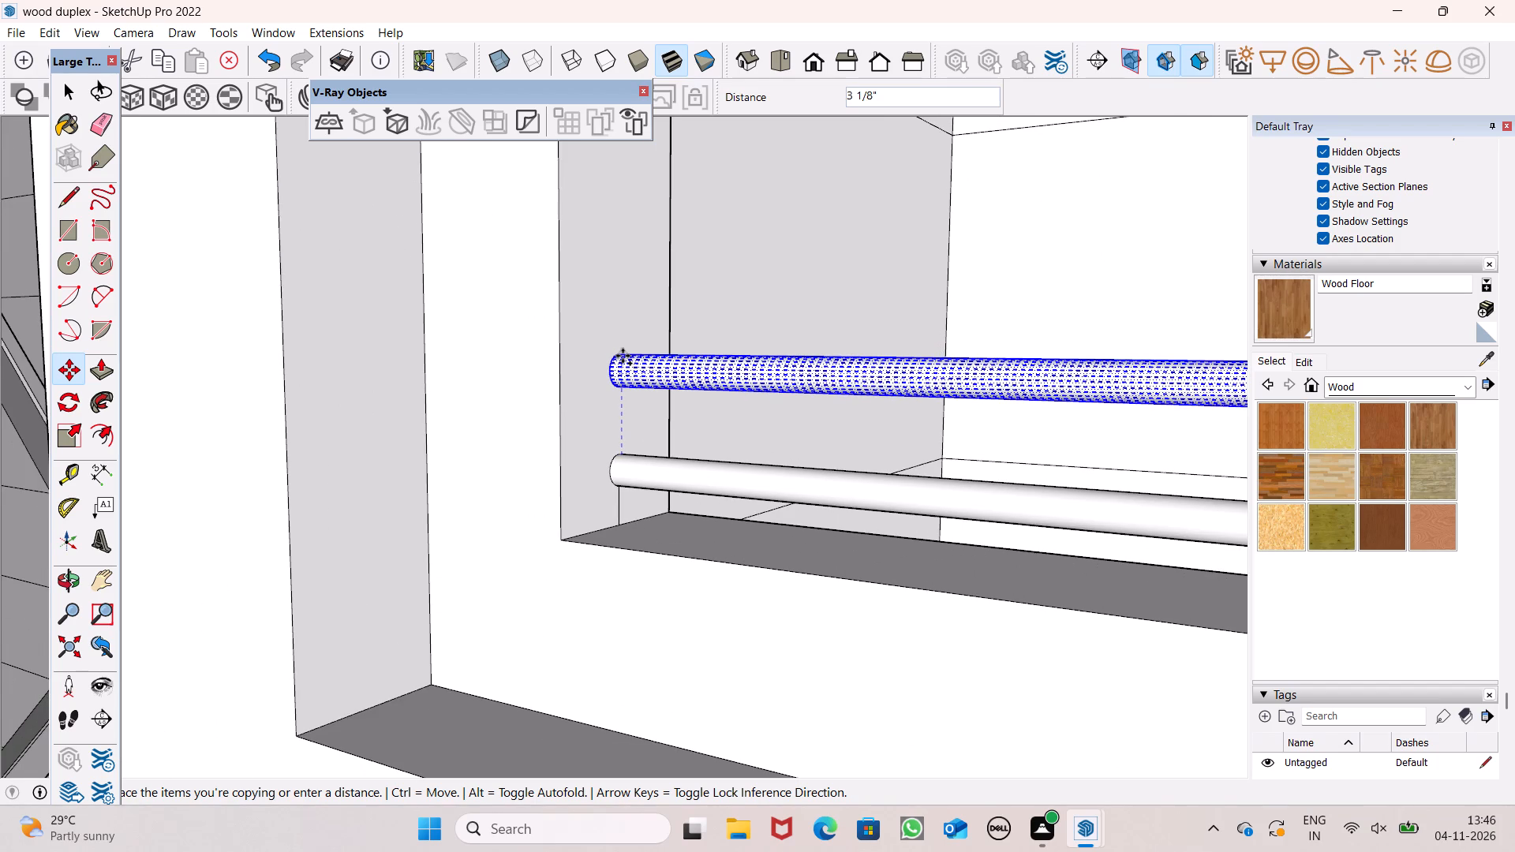
type("6\"")
key("Return")
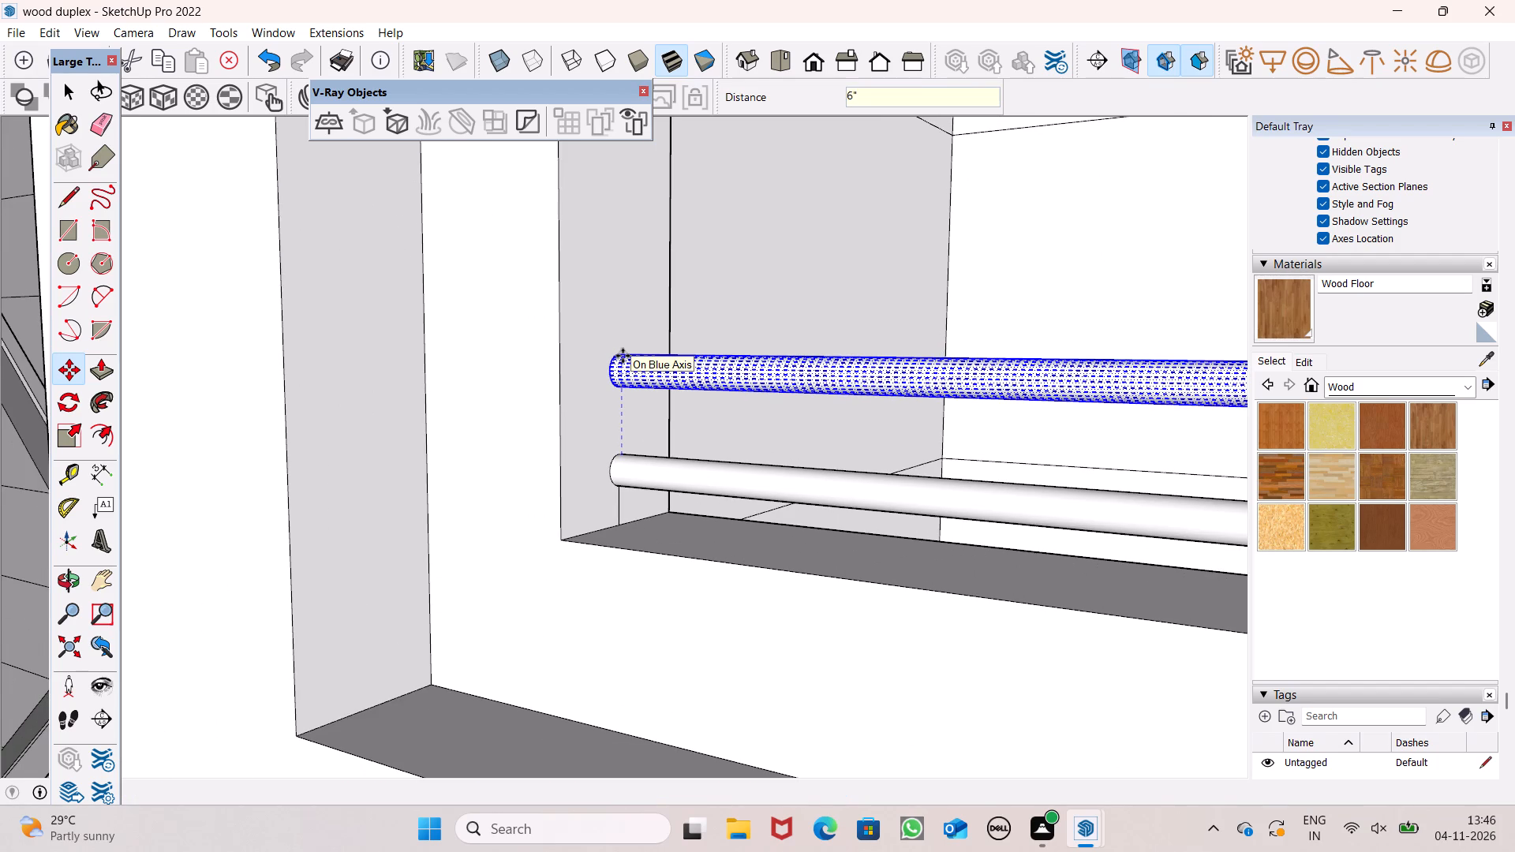
Multiply the copied bar into an array of 8 copies up the height of the window.
scroll(623, 358, "down", 17)
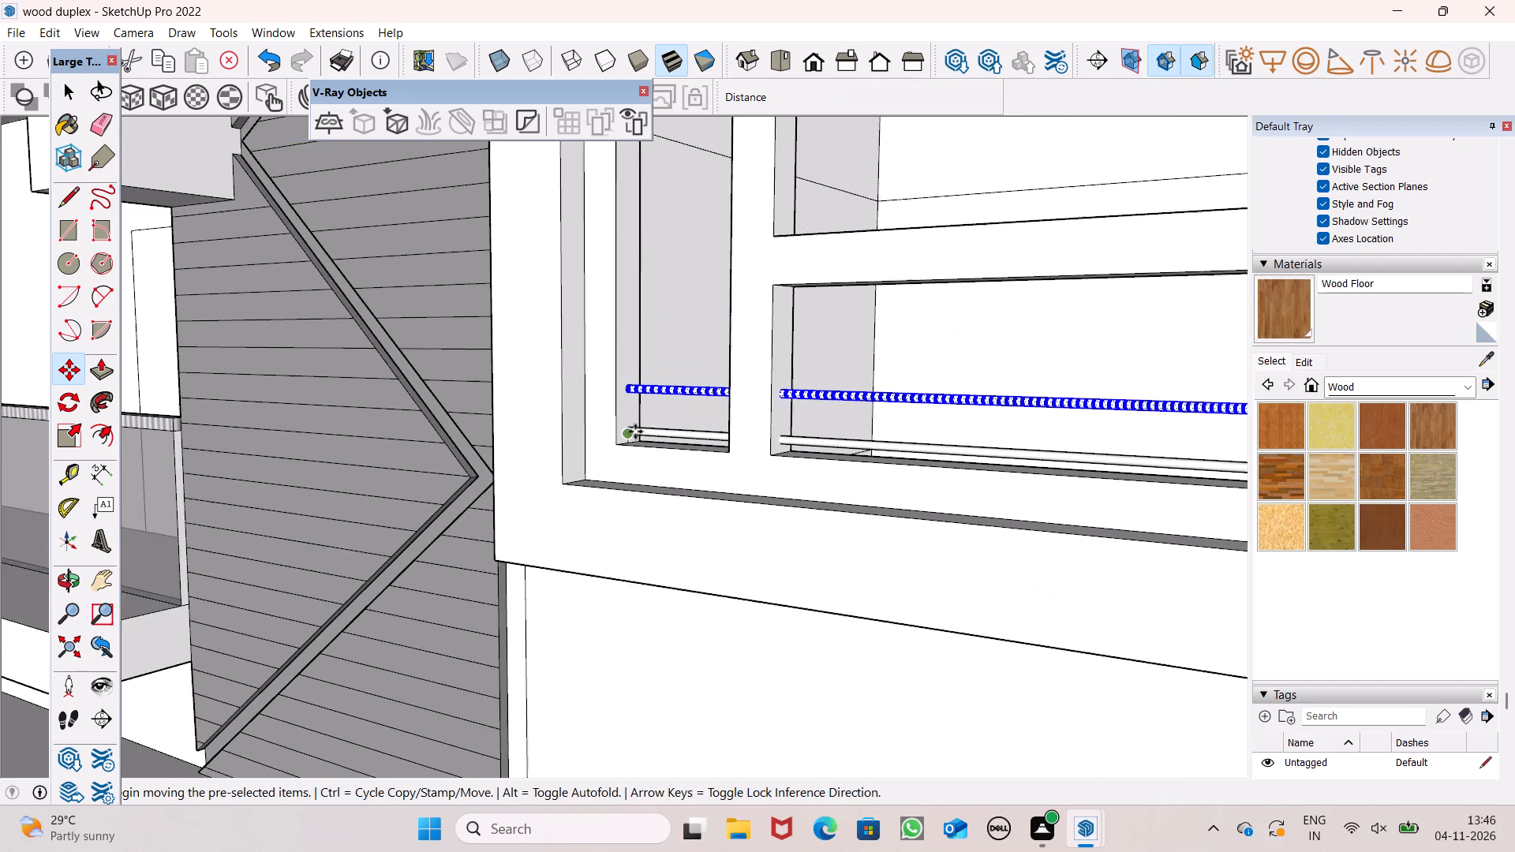
scroll(636, 431, "up", 1)
scroll(636, 431, "down", 13)
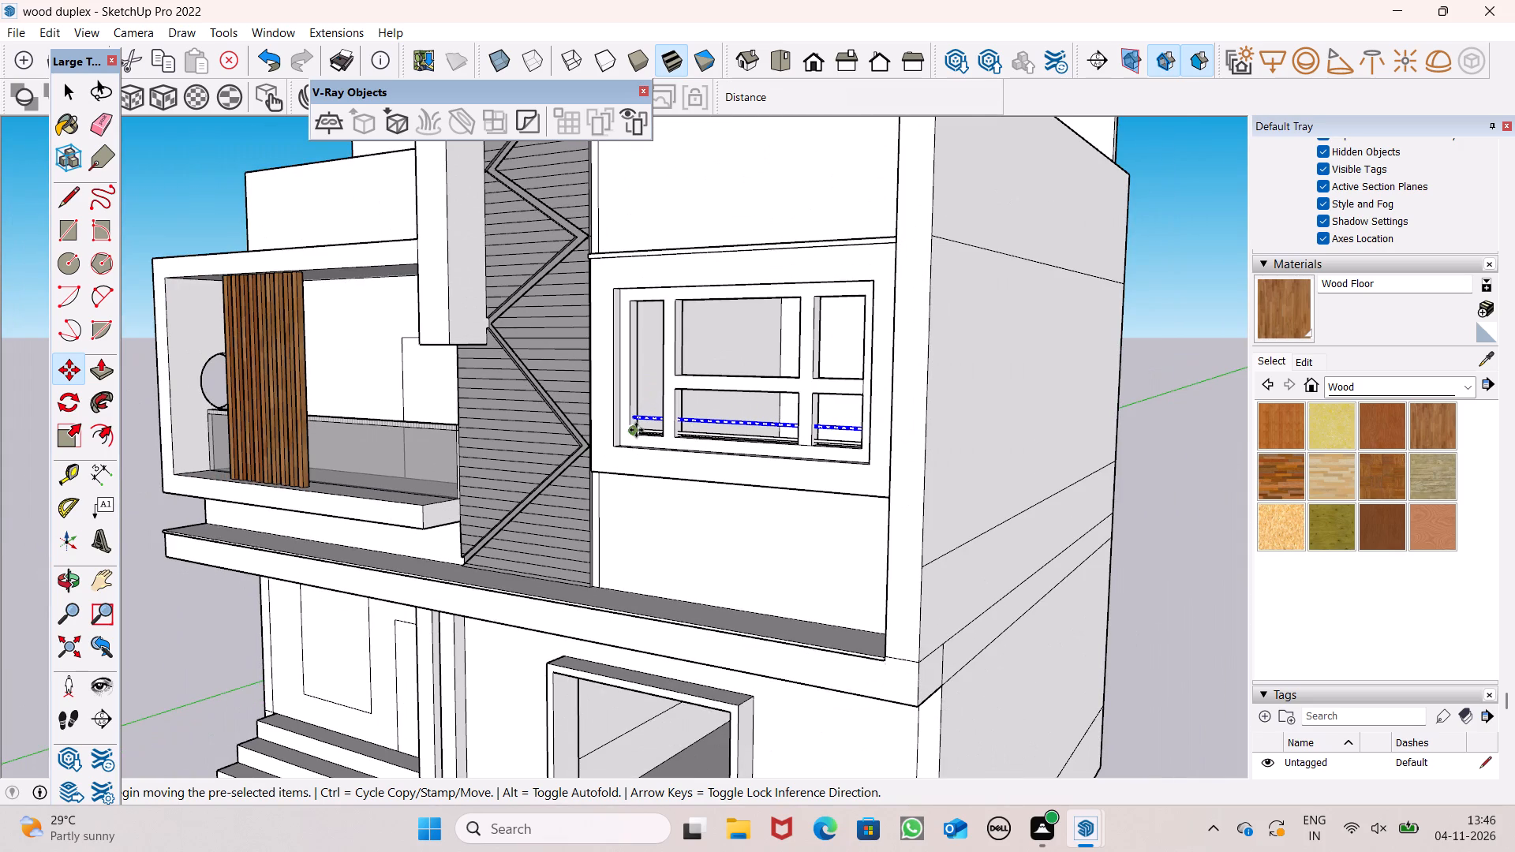
scroll(636, 430, "up", 8)
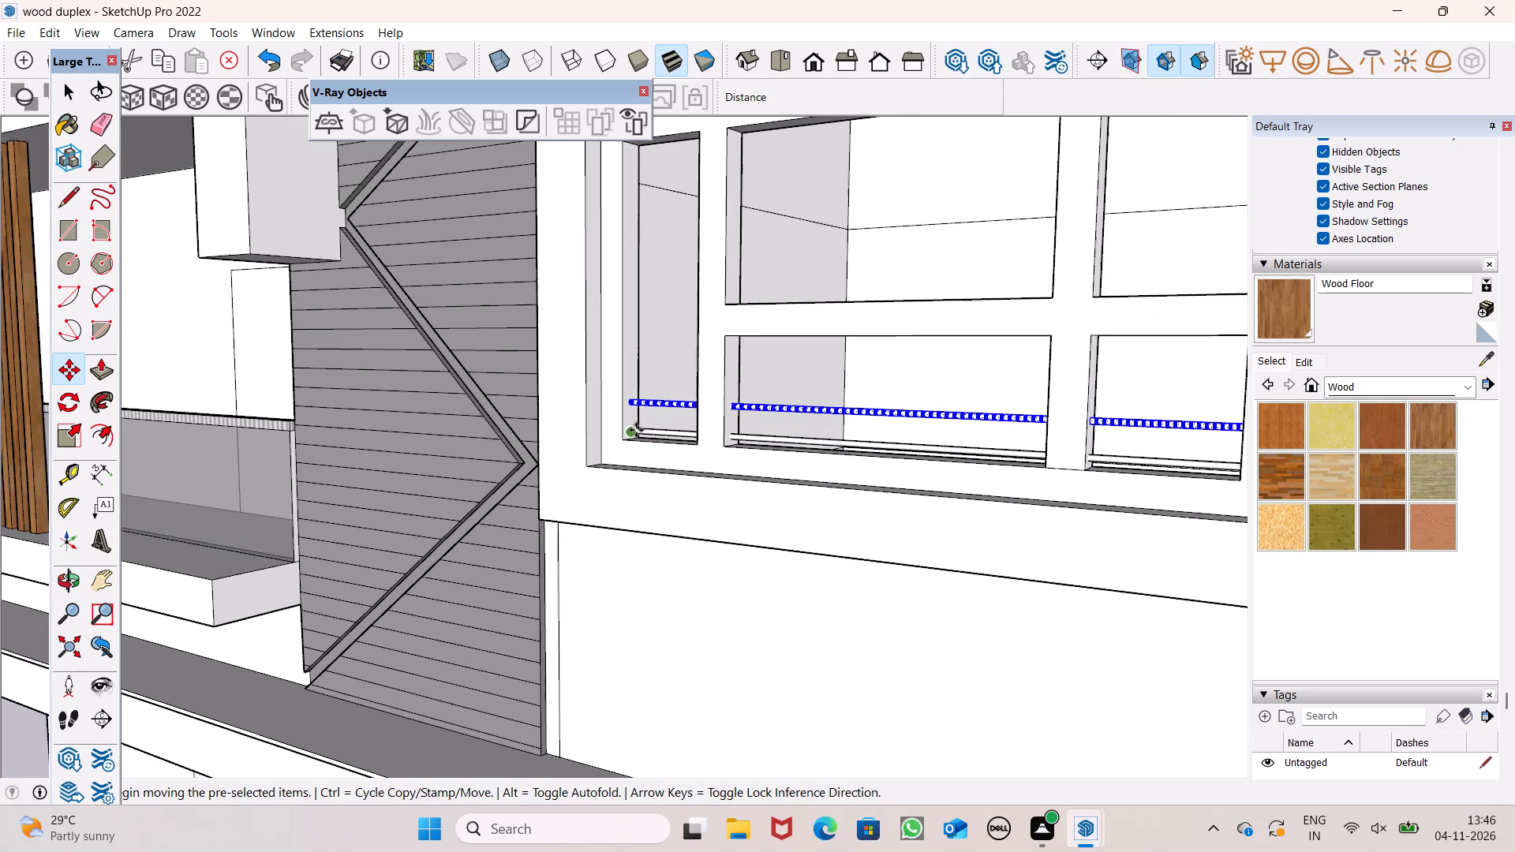
key("asterisk")
key("8")
key("Return")
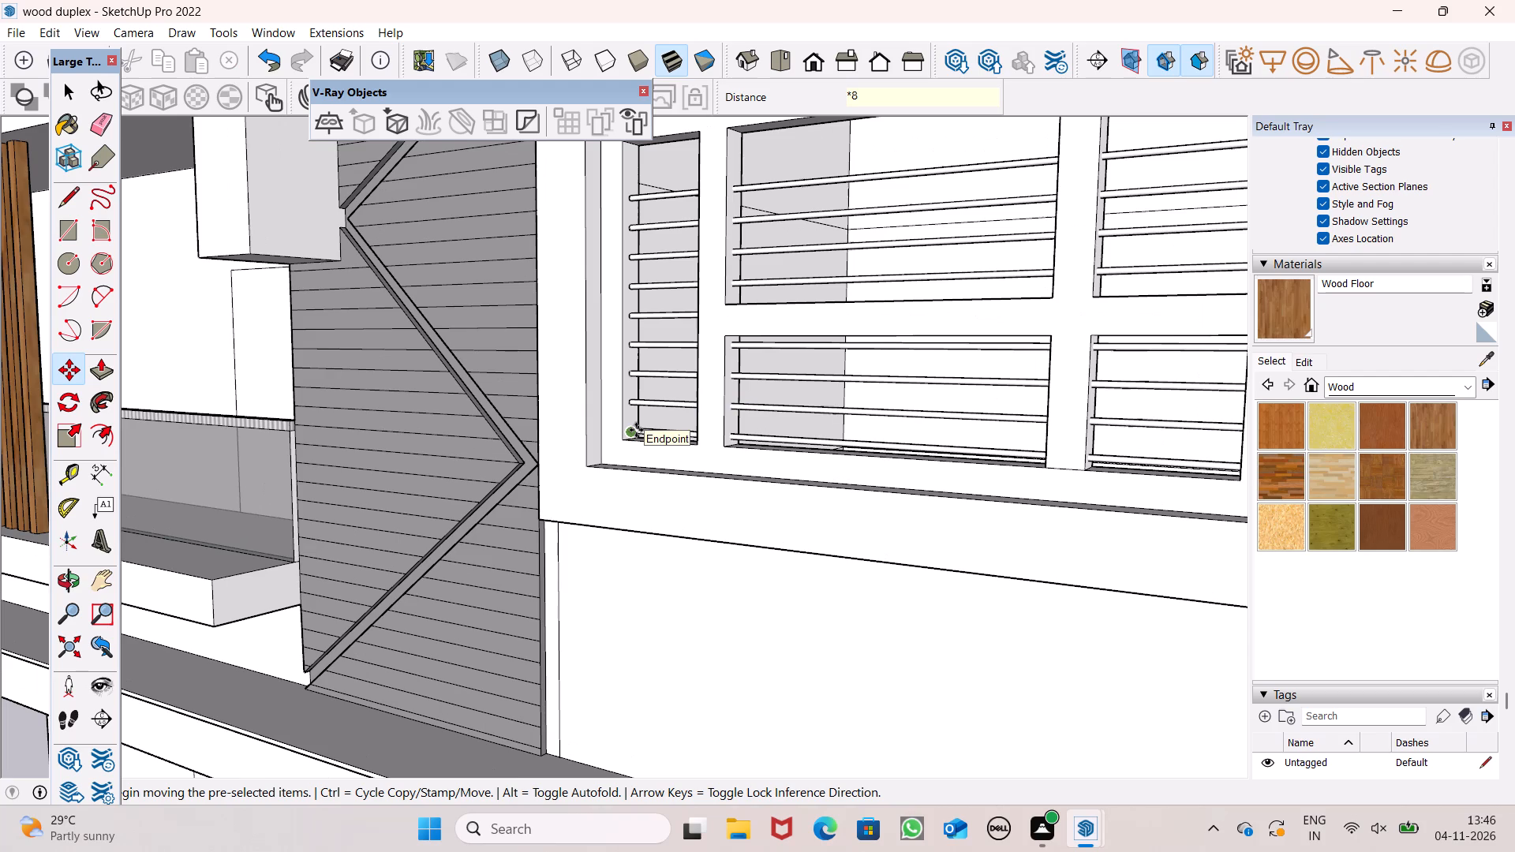
Examine the stack of round bars across all the window panes and up close where they meet the tall pane's reveal.
key("o")
left_click_drag(630, 425, 950, 381)
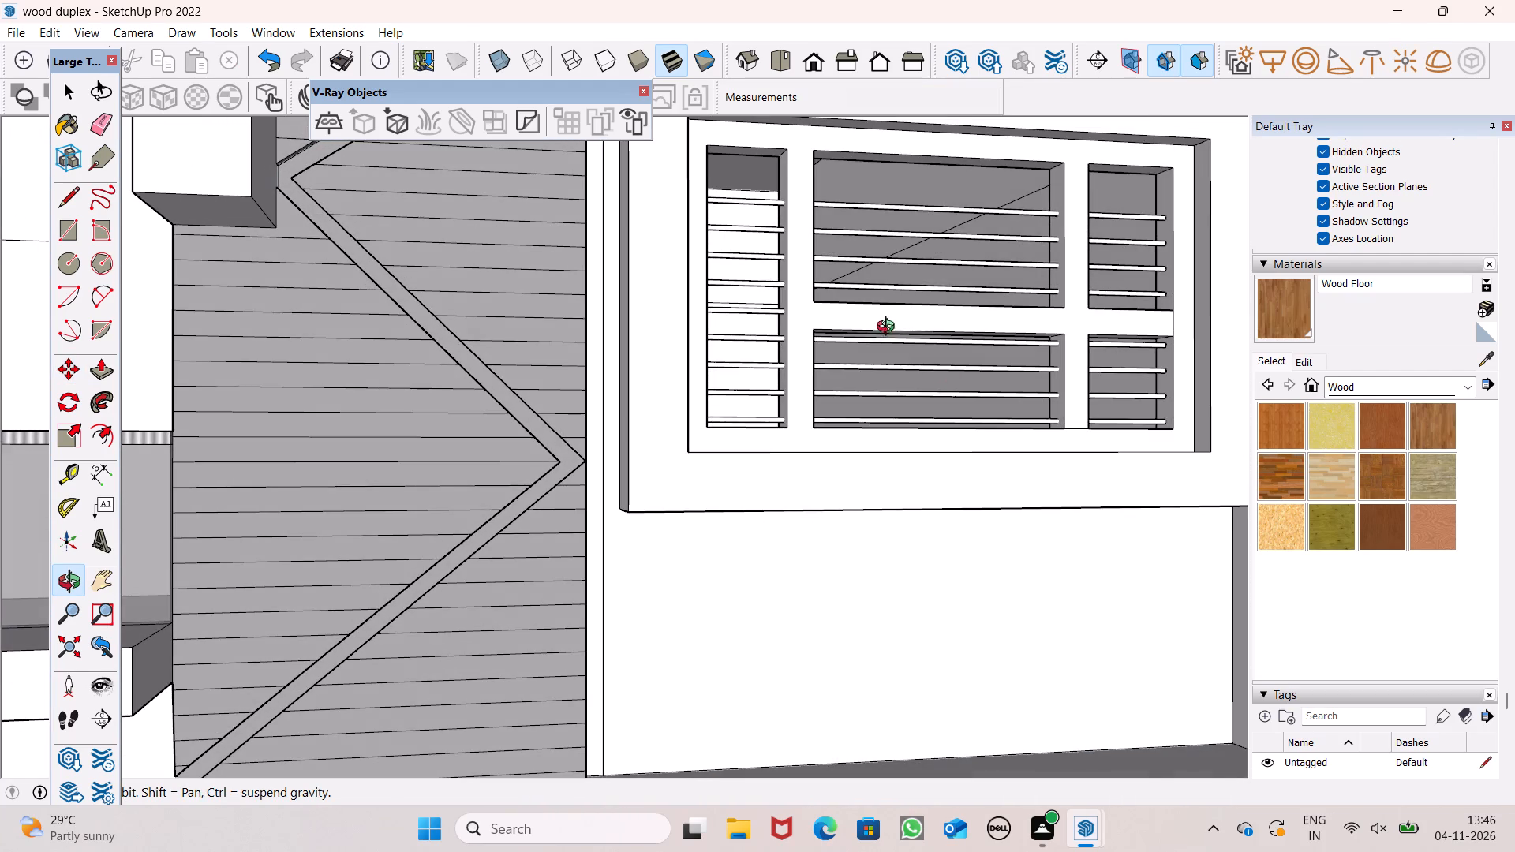
scroll(889, 328, "down", 5)
left_click_drag(893, 318, 878, 346, "shift")
left_click_drag(878, 346, 805, 388)
scroll(888, 311, "up", 7)
left_click_drag(890, 311, 912, 323, "shift")
scroll(908, 321, "down", 3)
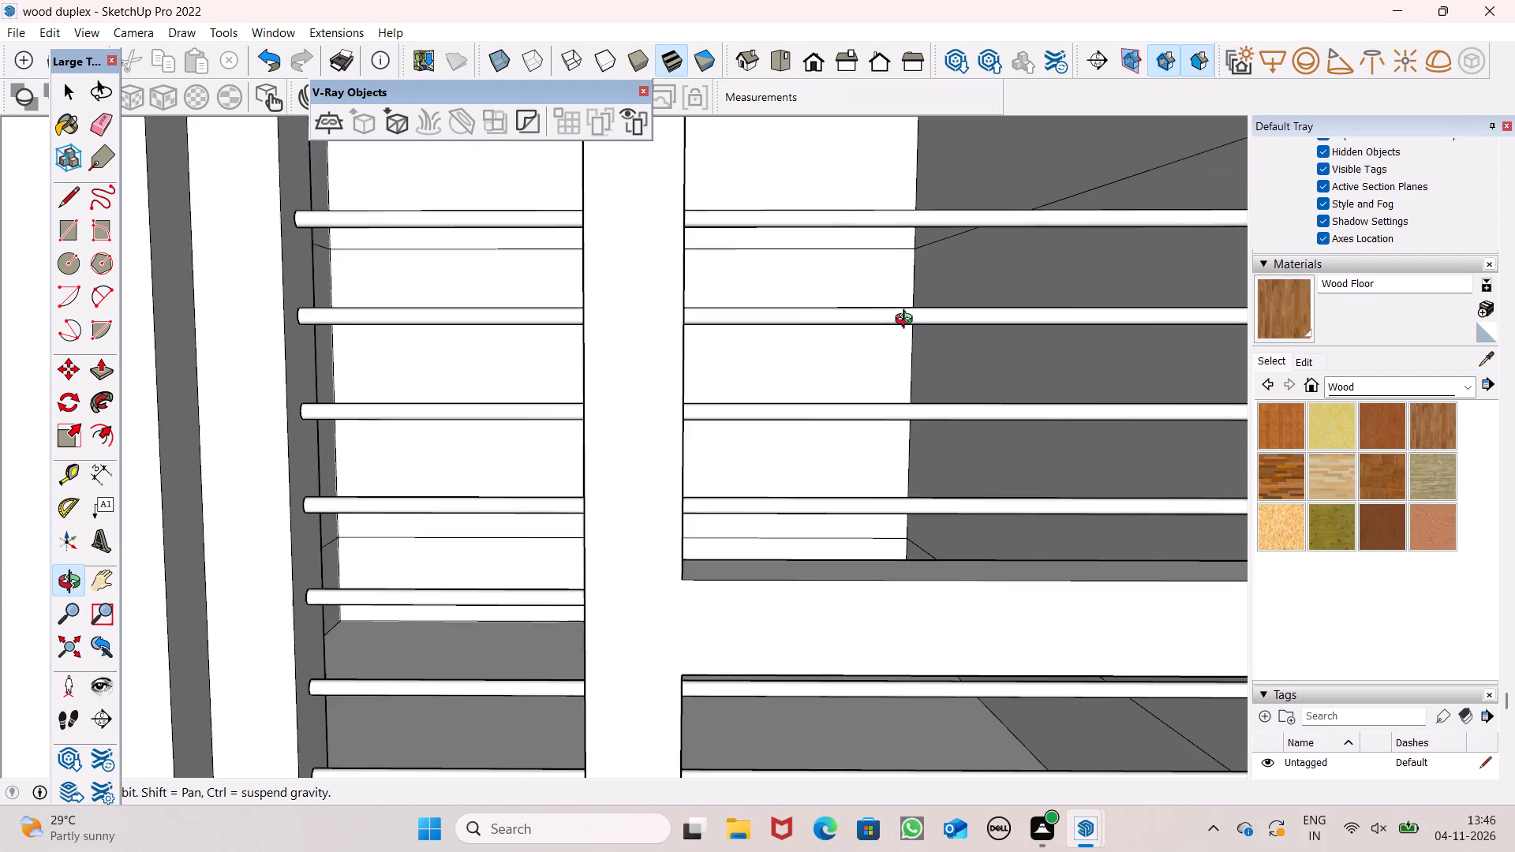
scroll(907, 321, "down", 6)
left_click_drag(972, 359, 900, 369)
scroll(896, 367, "down", 4)
left_click_drag(896, 367, 743, 365)
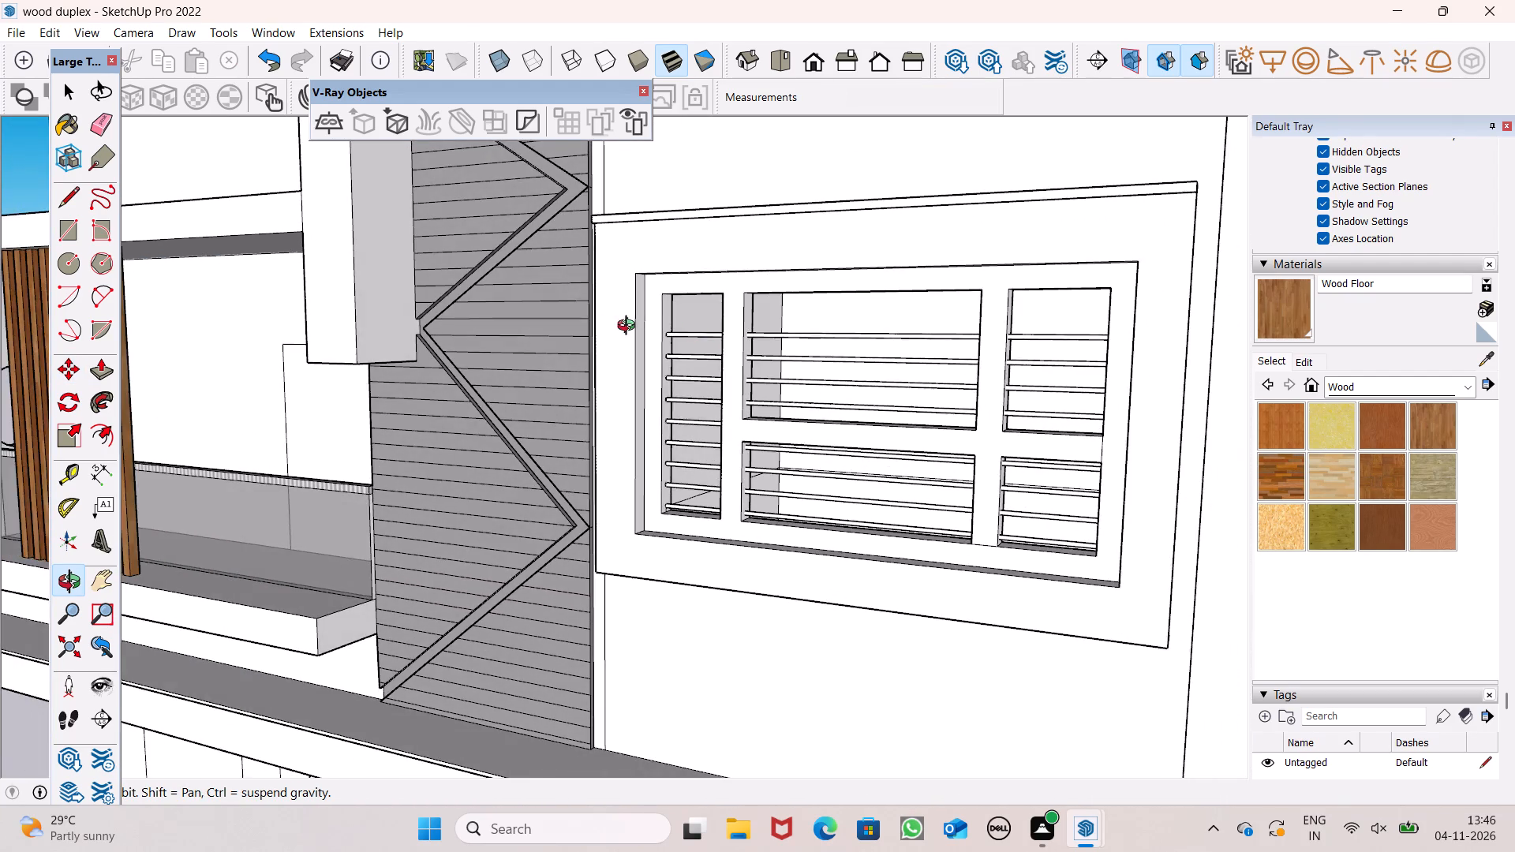
scroll(614, 327, "up", 8)
left_click_drag(666, 333, 705, 368, "shift")
left_click_drag(709, 373, 661, 376)
scroll(731, 348, "up", 6)
left_click_drag(732, 334, 804, 374, "shift")
left_click_drag(805, 379, 775, 342)
scroll(775, 399, "up", 4)
left_click_drag(773, 385, 761, 384, "shift")
left_click_drag(761, 384, 780, 395)
key("space")
scroll(787, 431, "up", 3)
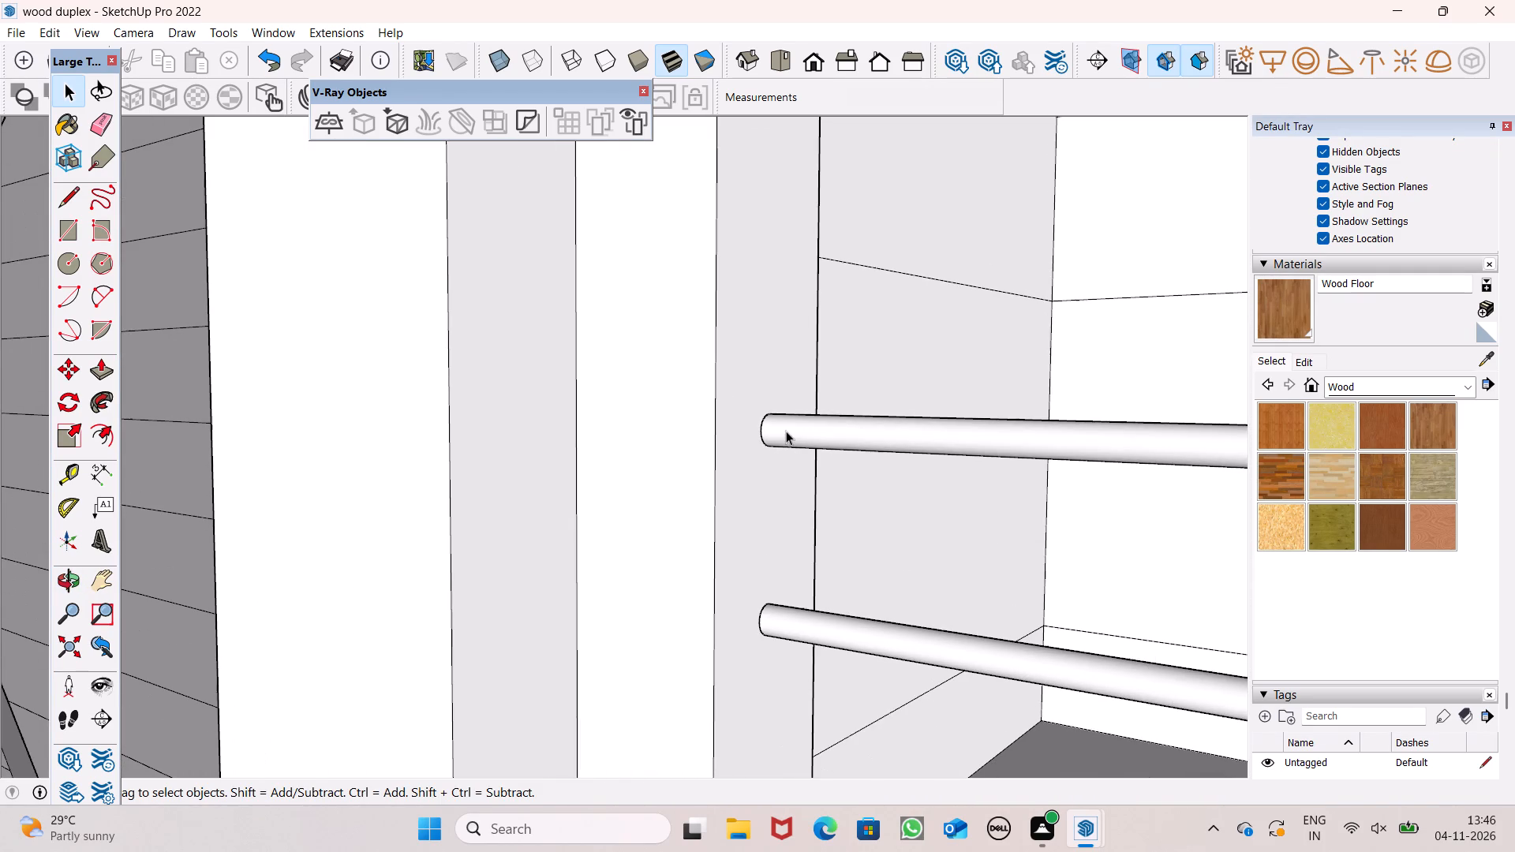
Copy the topmost round bar 6" straight up across the full width of the upper window and deselect the copy.
double_click(786, 431)
key("m")
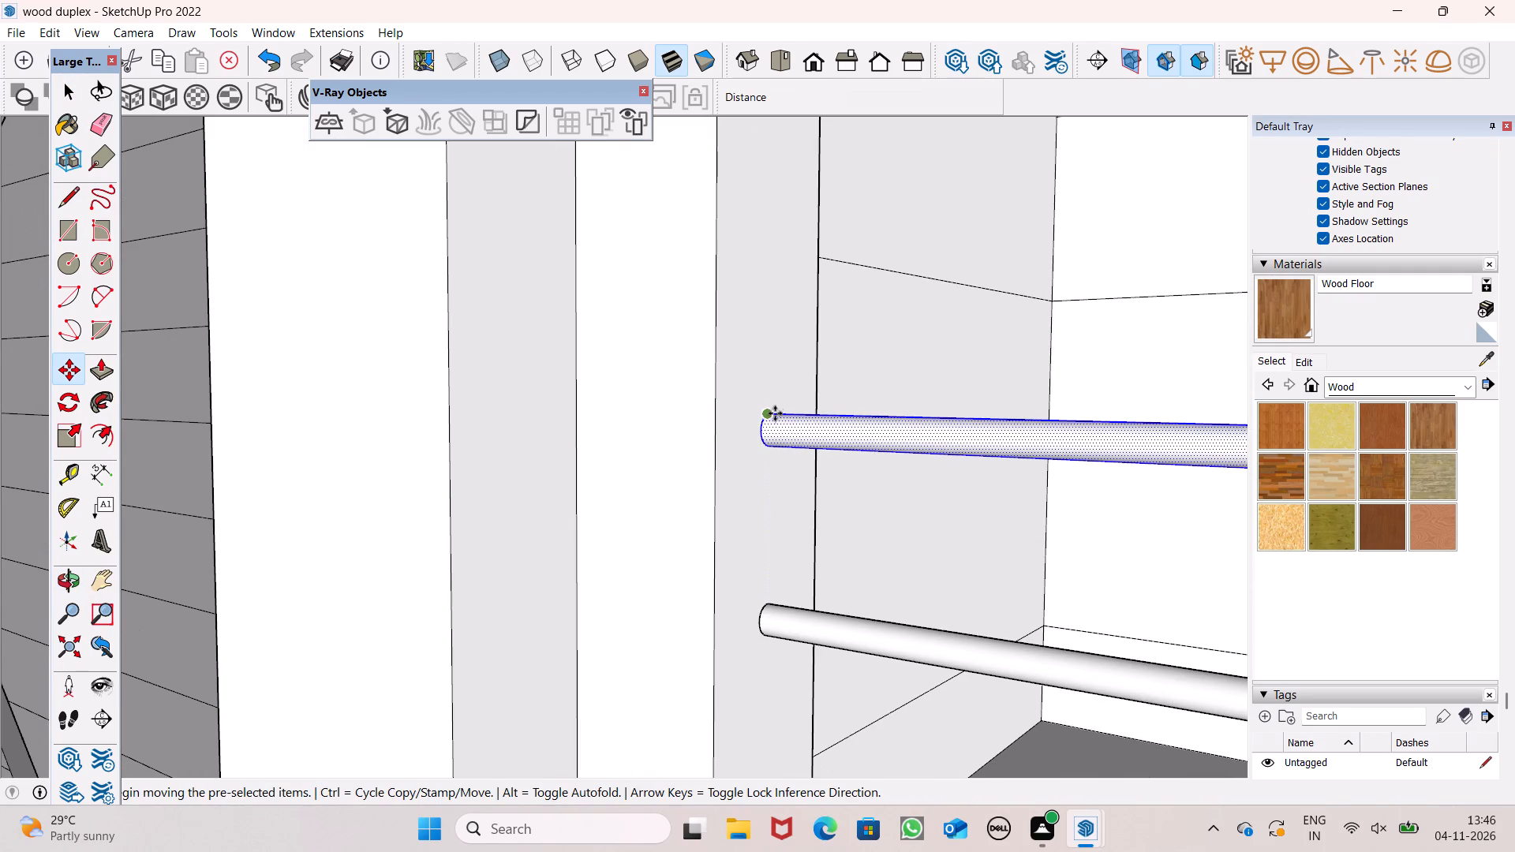
left_click(775, 414)
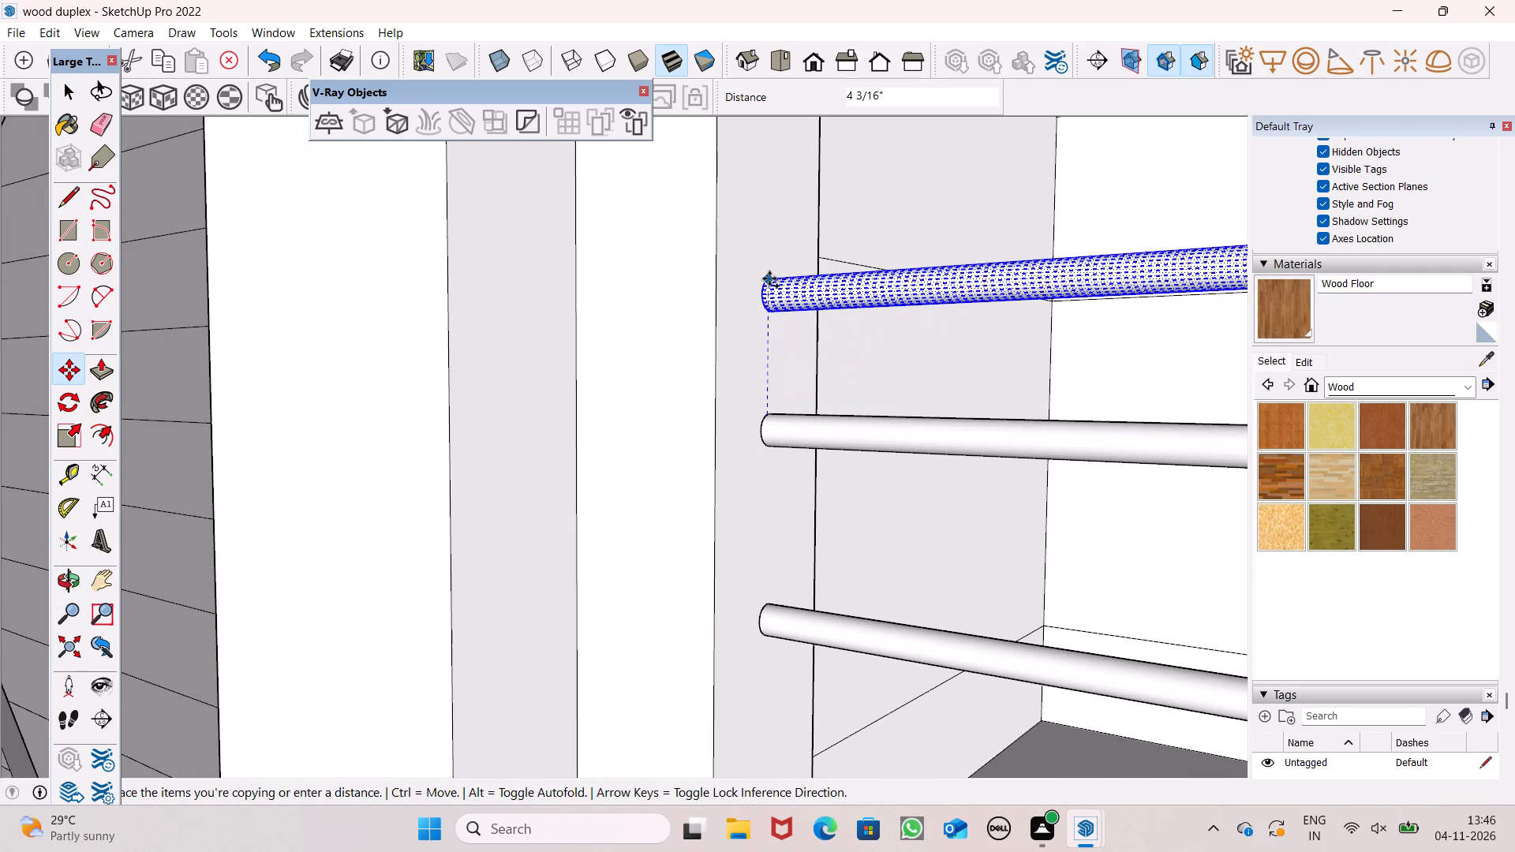
key("6")
key("shift+quotedbl")
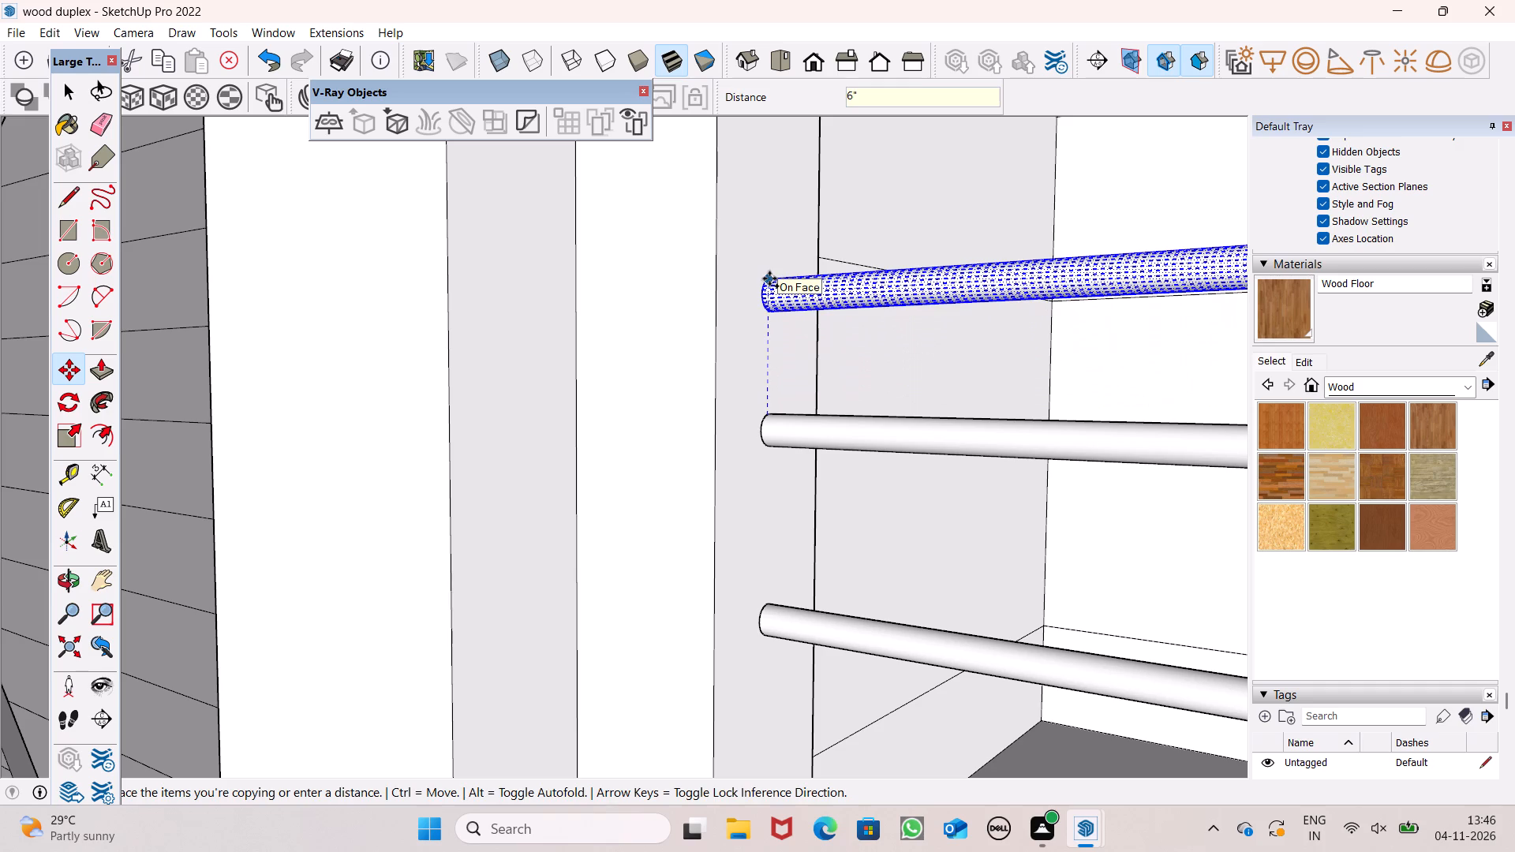
key("Return")
scroll(769, 278, "down", 11)
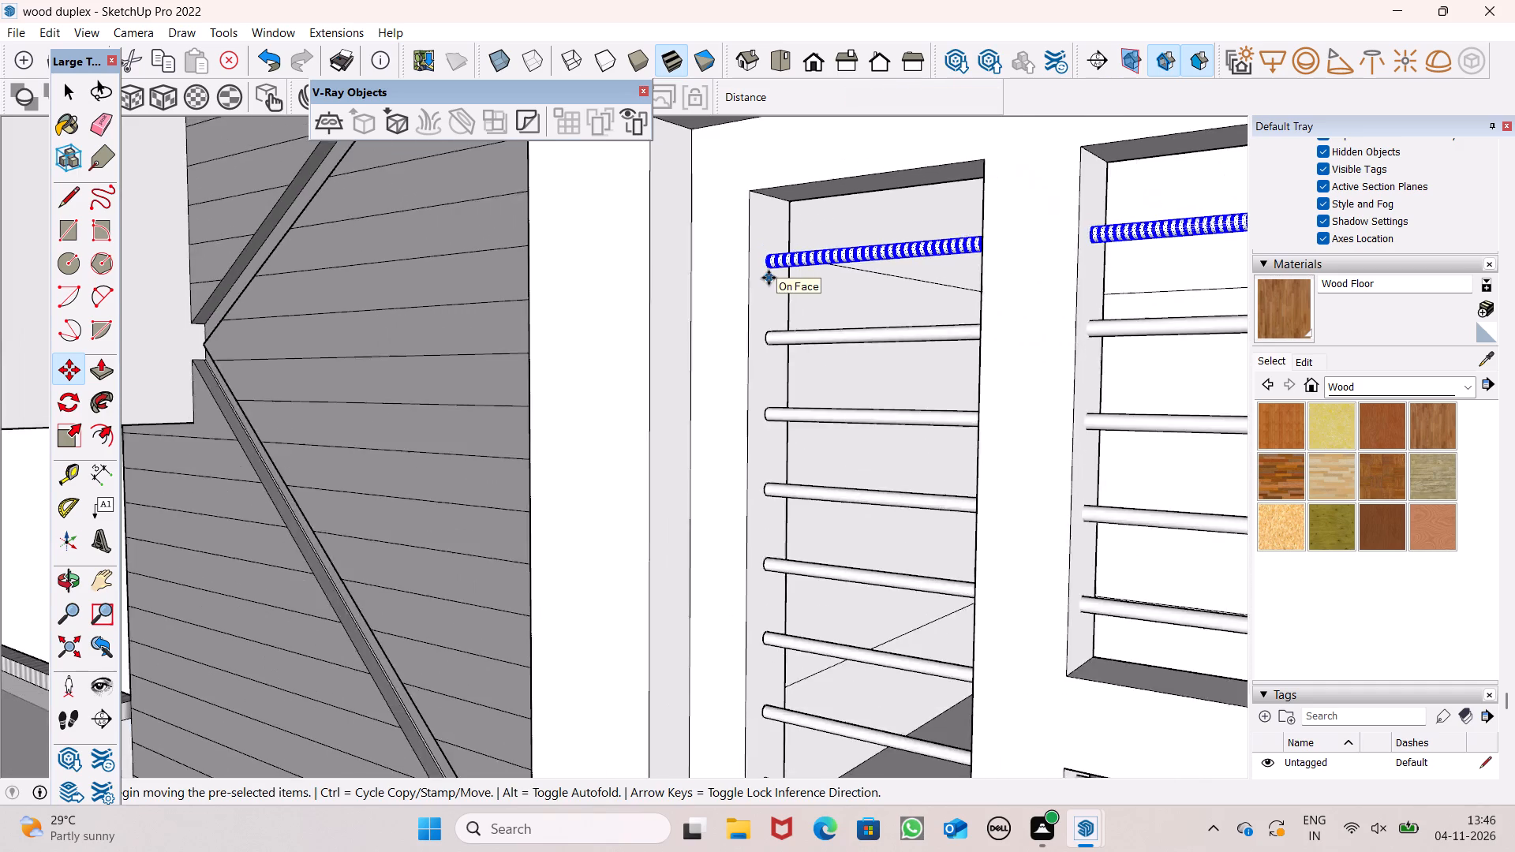
scroll(769, 278, "down", 3)
key("o")
left_click_drag(780, 282, 1054, 316)
left_click_drag(1050, 316, 951, 284)
left_click_drag(951, 284, 907, 278)
scroll(916, 274, "down", 7)
left_click_drag(865, 282, 762, 293, "shift")
scroll(877, 283, "down", 3)
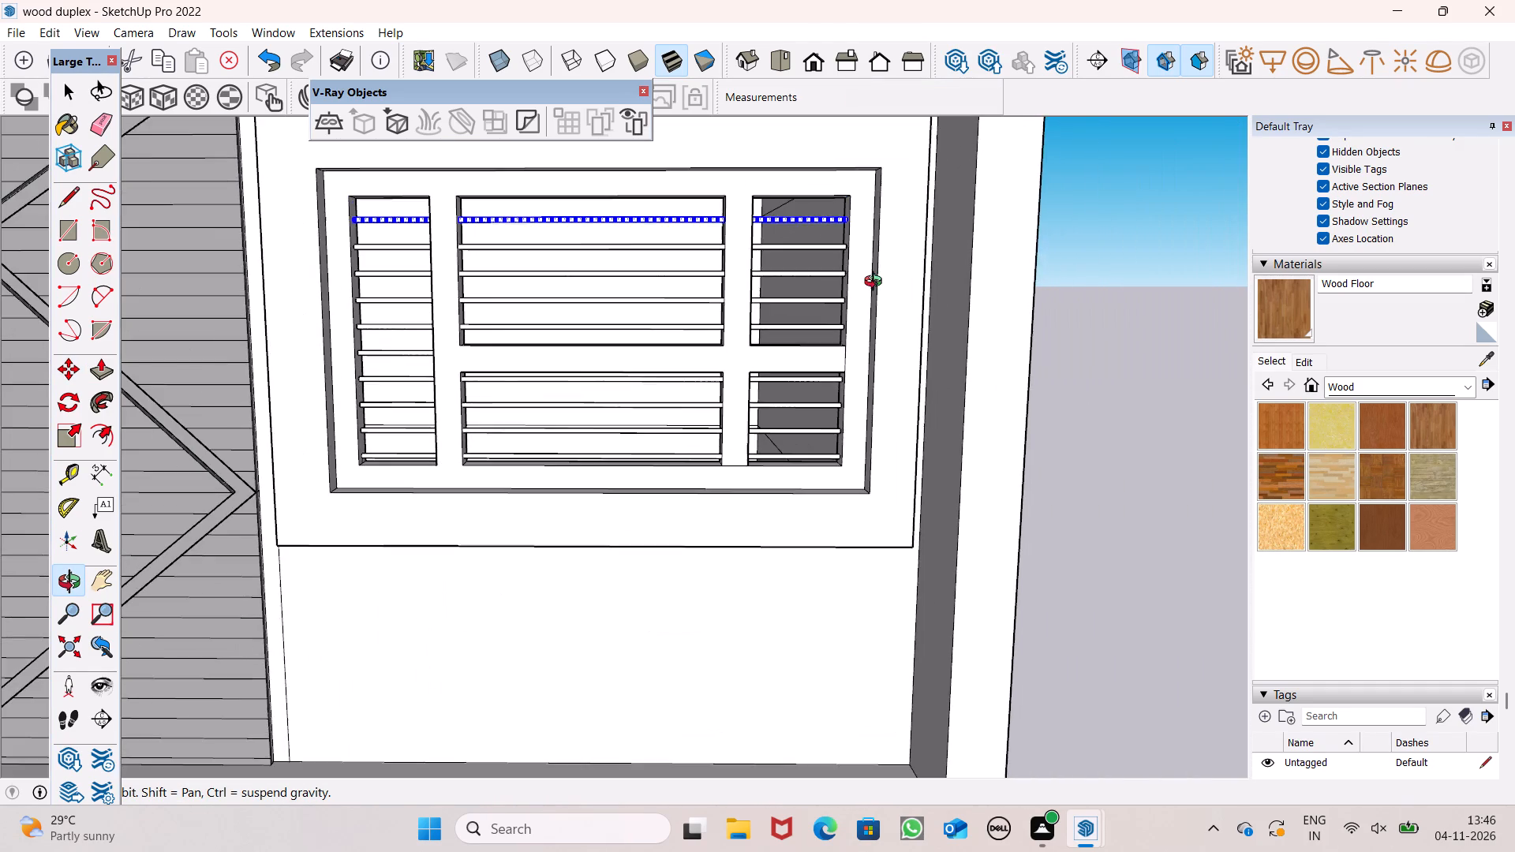
scroll(877, 283, "down", 3)
left_click_drag(818, 293, 873, 303, "shift")
key("space")
left_click(1122, 410)
Examine the whole facade, and the ground-floor framed window's open recess and inner reveals from several angles.
key("o")
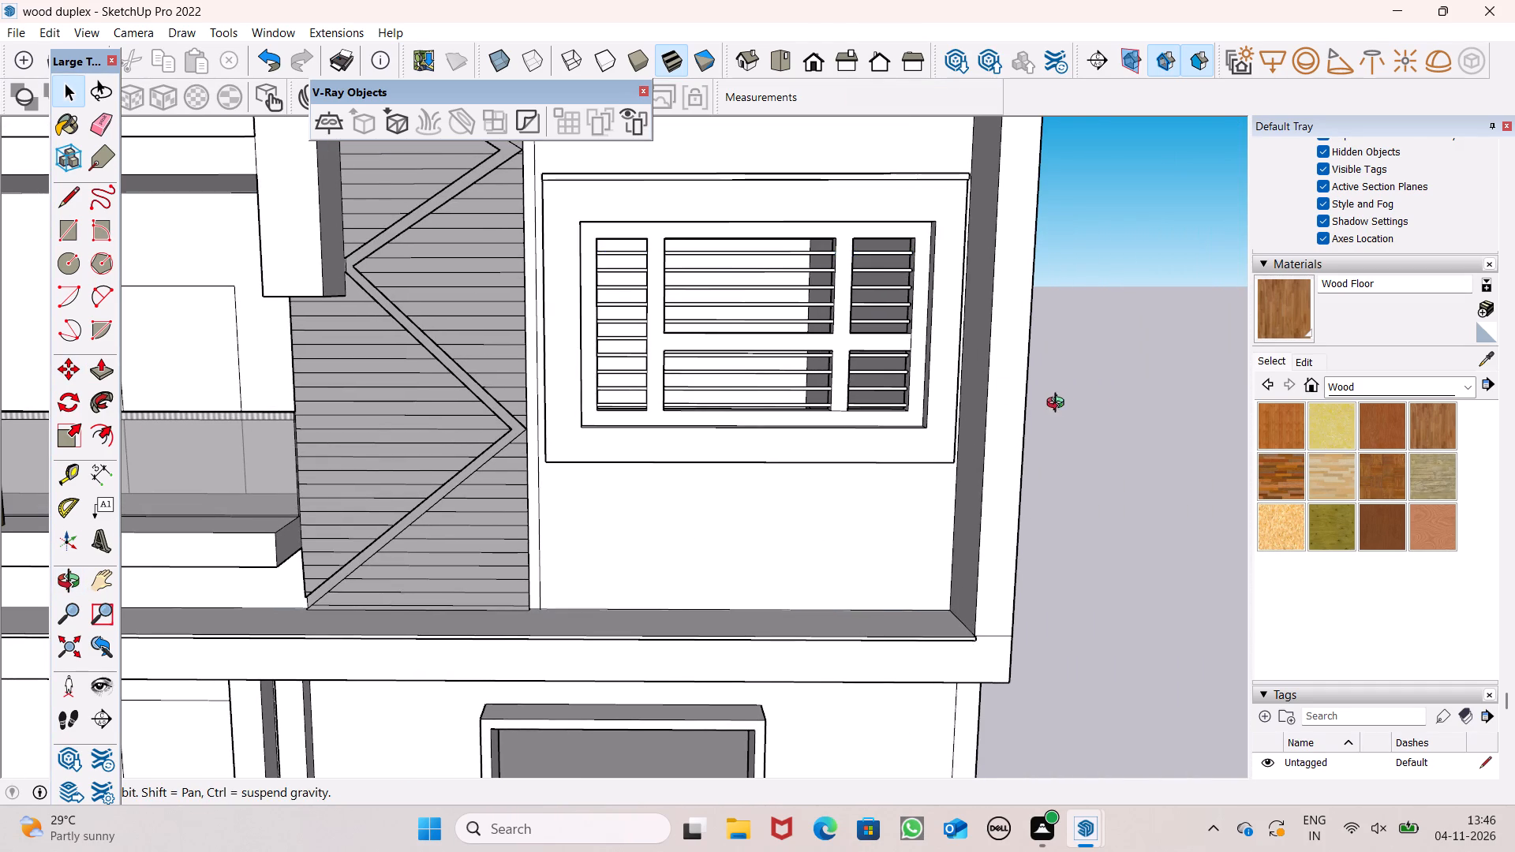
left_click_drag(898, 398, 1037, 461, "shift")
scroll(1028, 433, "down", 8)
left_click_drag(1017, 436, 992, 443, "shift")
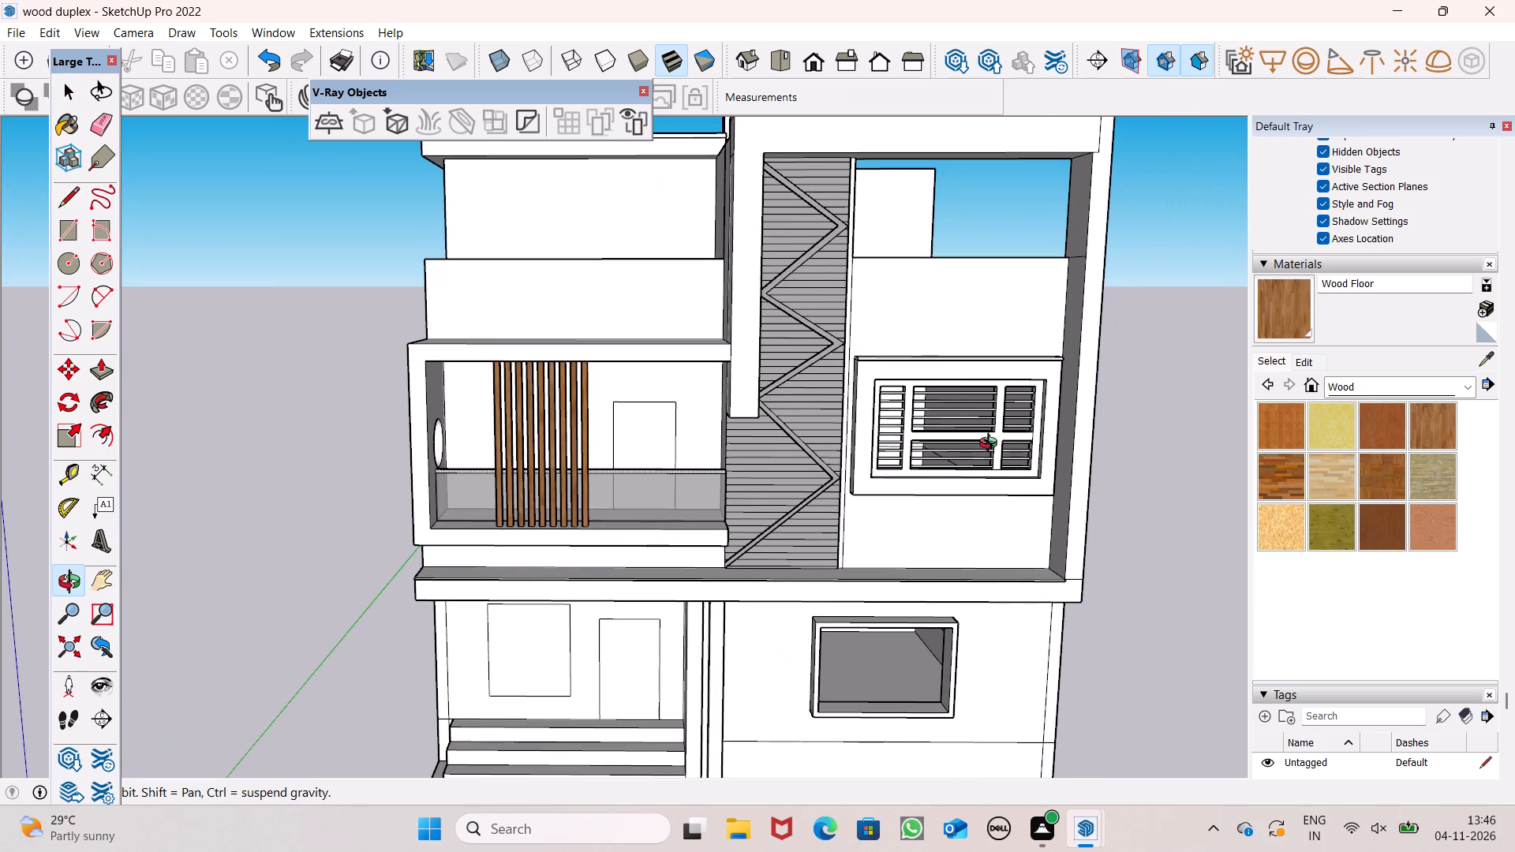
scroll(992, 445, "down", 5)
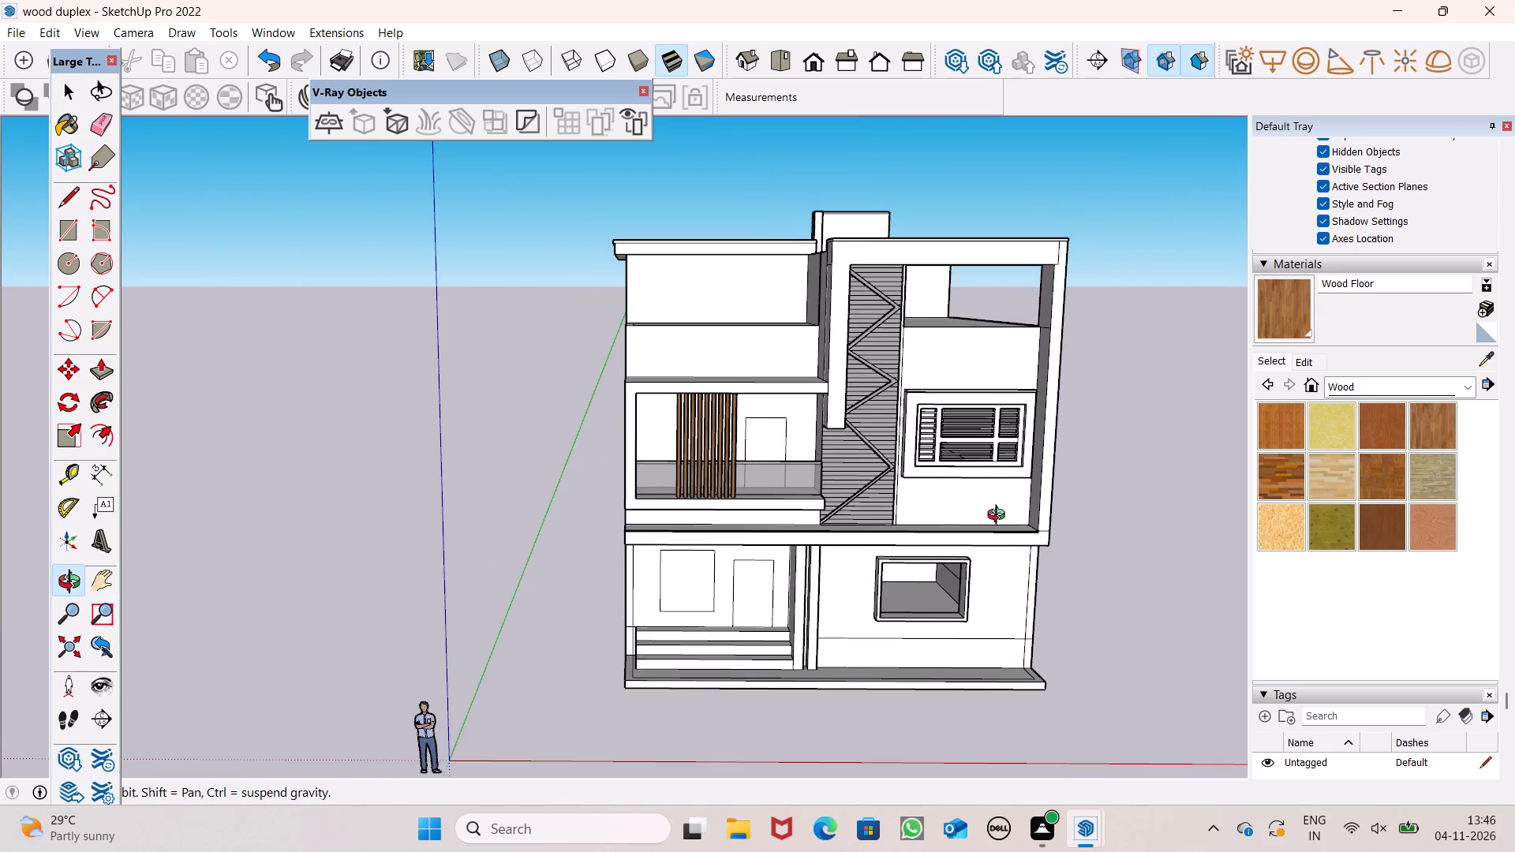
left_click_drag(995, 515, 927, 456, "shift")
scroll(858, 533, "up", 8)
left_click_drag(881, 493, 851, 469, "shift")
left_click_drag(881, 559, 960, 622)
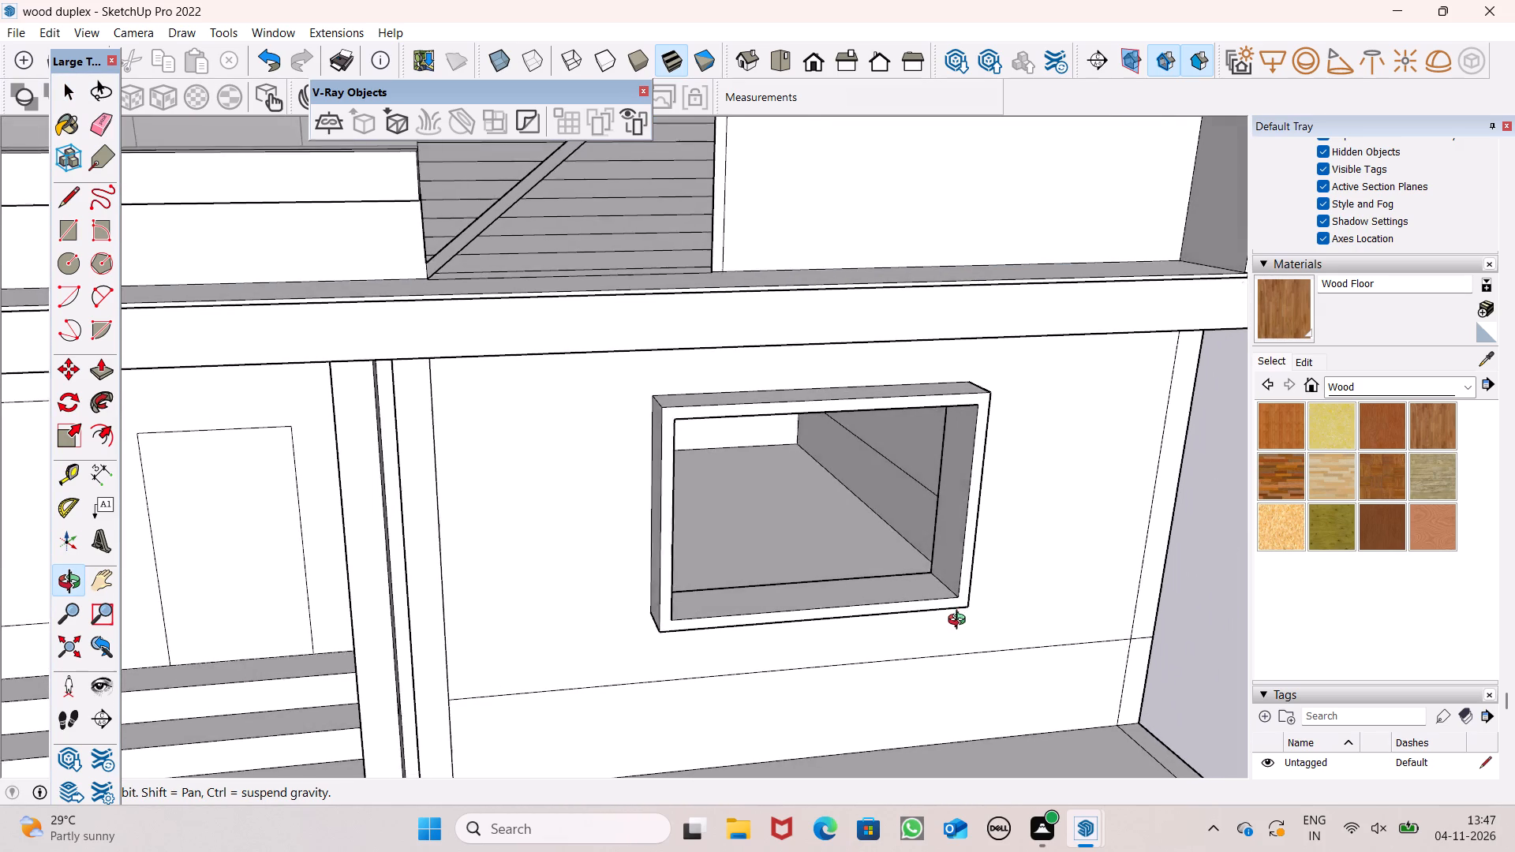
left_click_drag(960, 622, 968, 615)
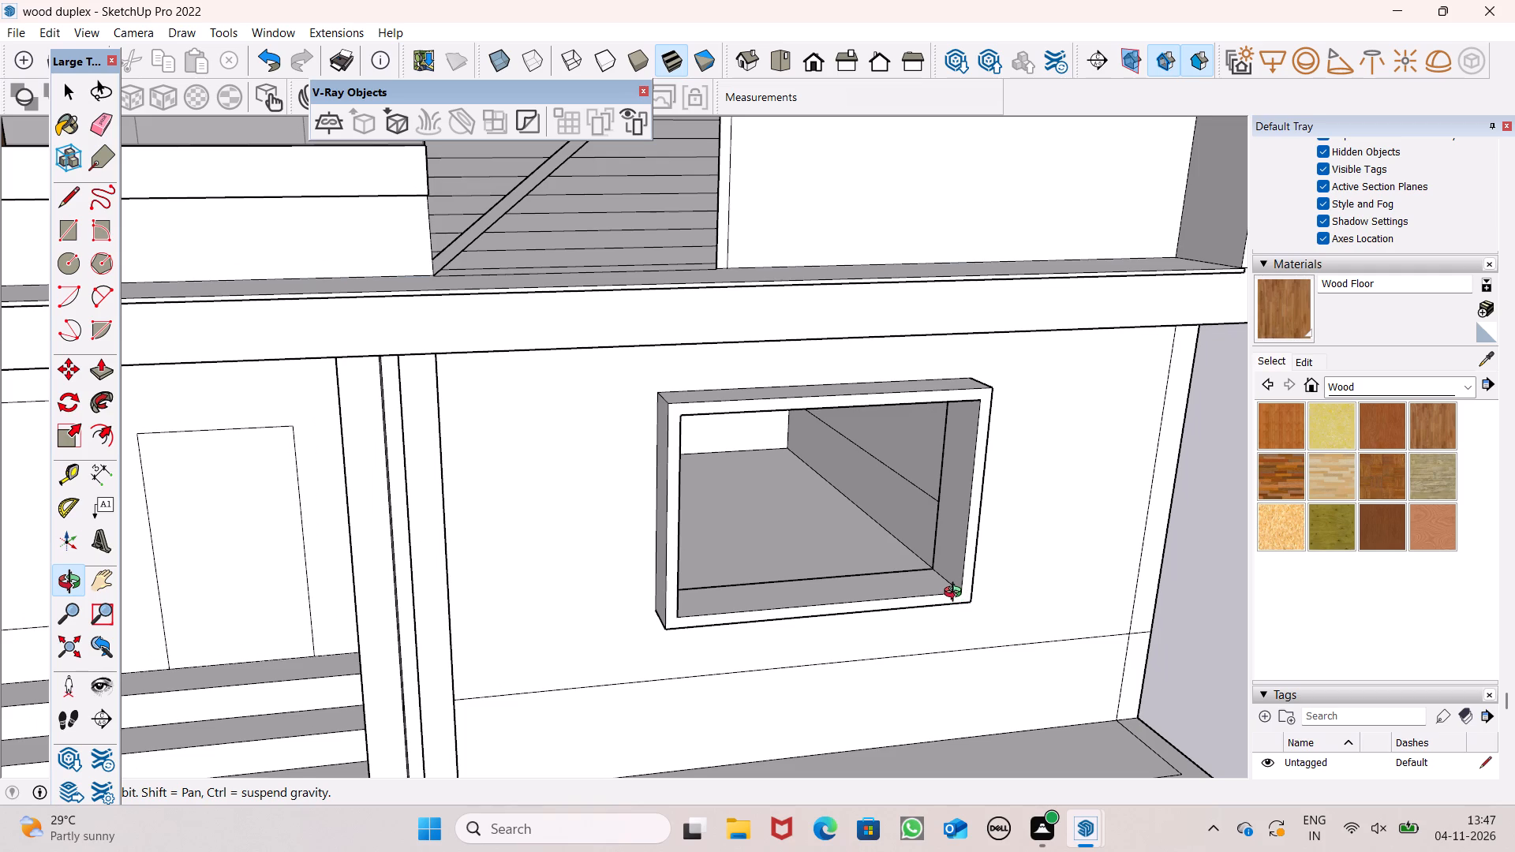
scroll(948, 599, "down", 4)
left_click_drag(941, 607, 911, 562, "shift")
scroll(896, 499, "down", 6)
left_click_drag(918, 570, 832, 495)
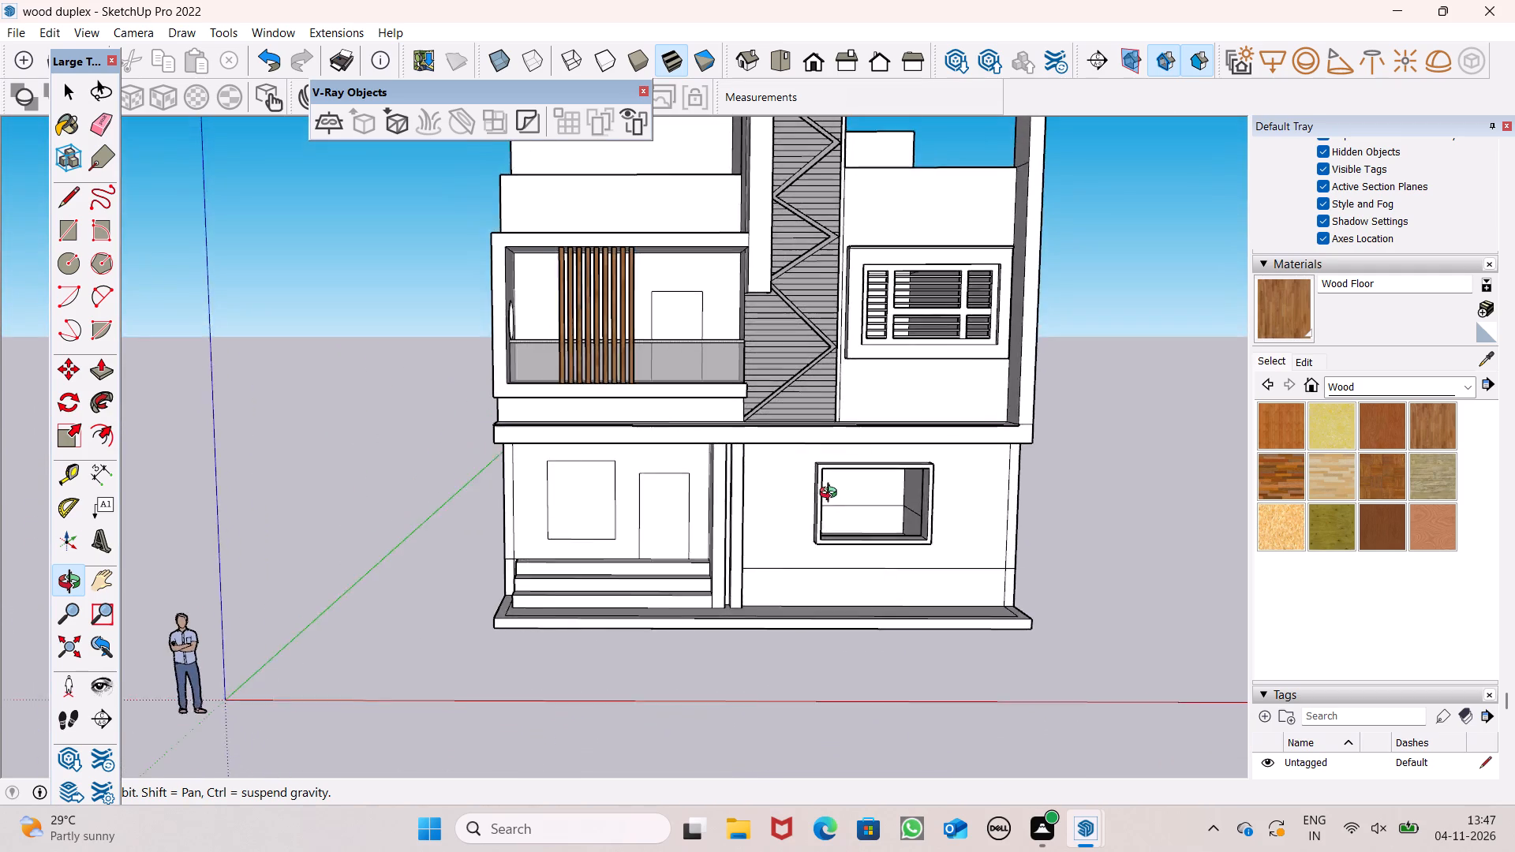
left_click_drag(832, 495, 816, 510)
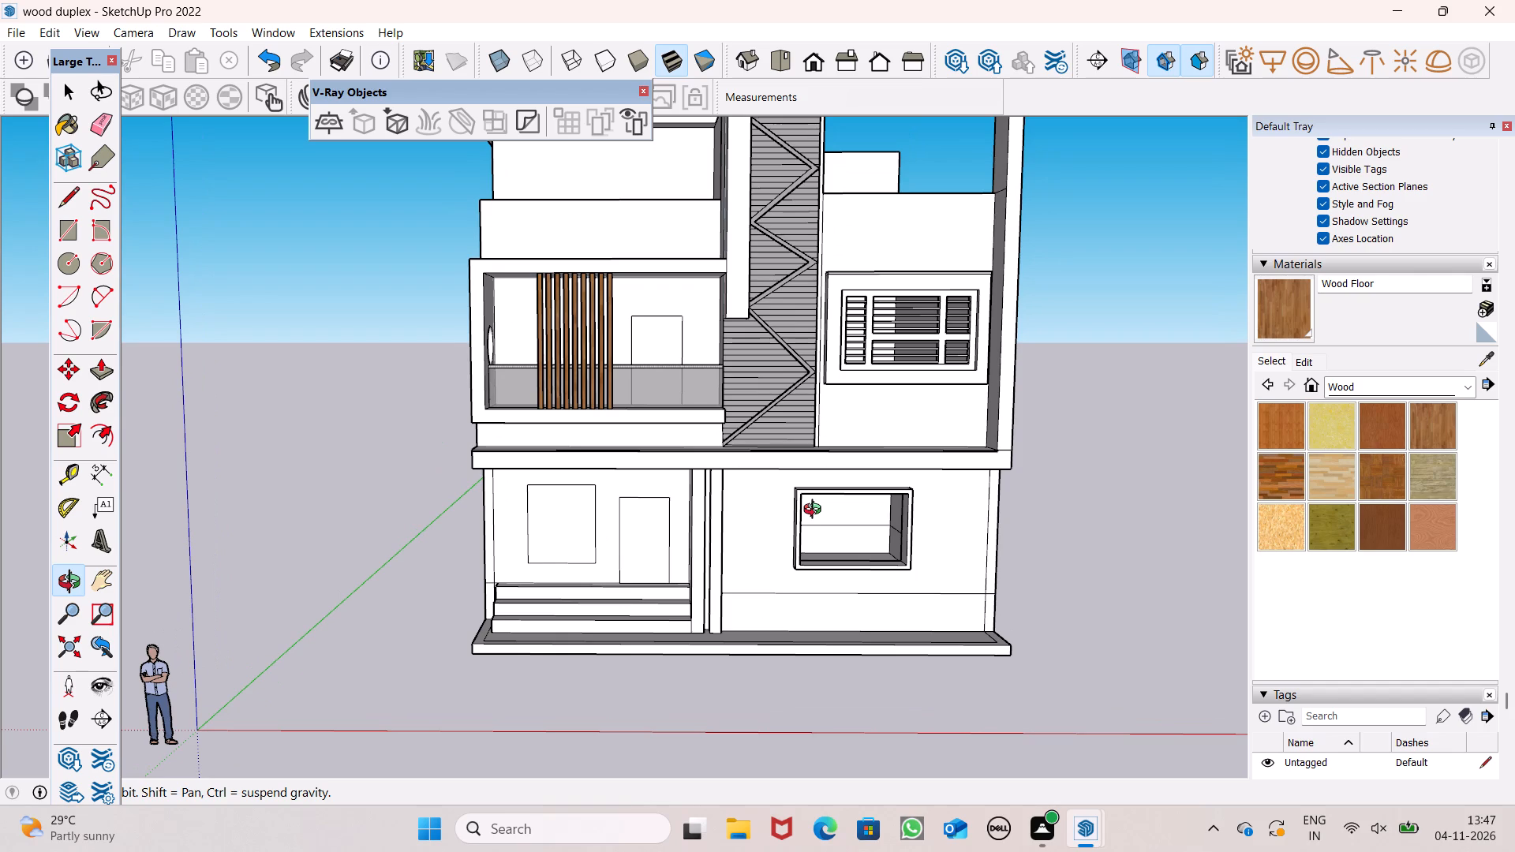
left_click_drag(803, 527, 865, 522)
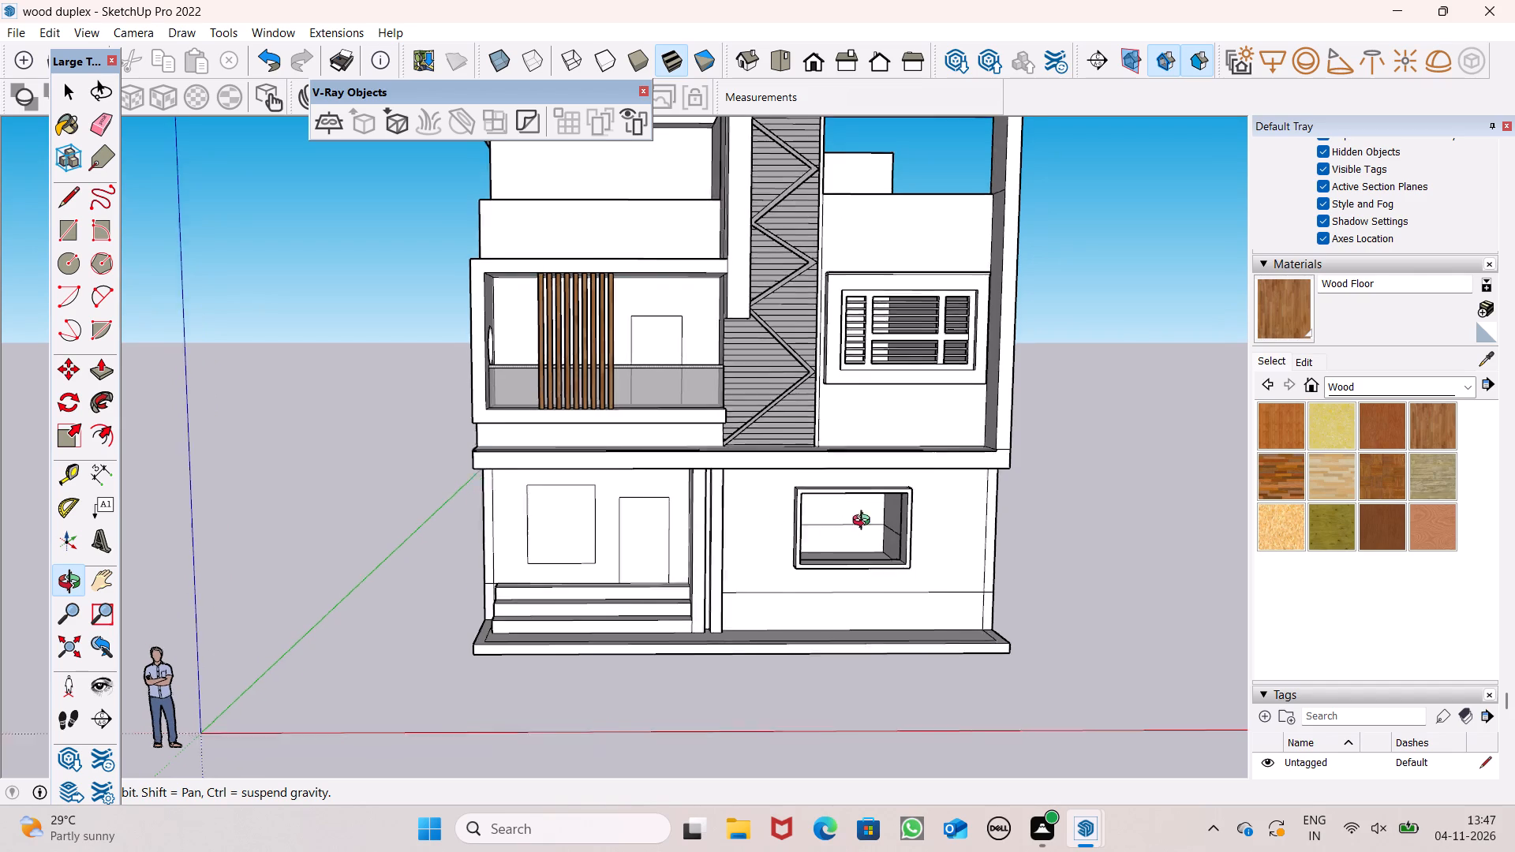
left_click_drag(865, 522, 888, 502)
left_click_drag(885, 513, 885, 531, "shift")
left_click_drag(885, 531, 799, 501)
scroll(841, 542, "up", 9)
left_click_drag(849, 544, 800, 440, "shift")
scroll(800, 440, "down", 6)
left_click_drag(817, 443, 974, 674)
scroll(914, 405, "up", 2)
left_click(913, 405, "shift")
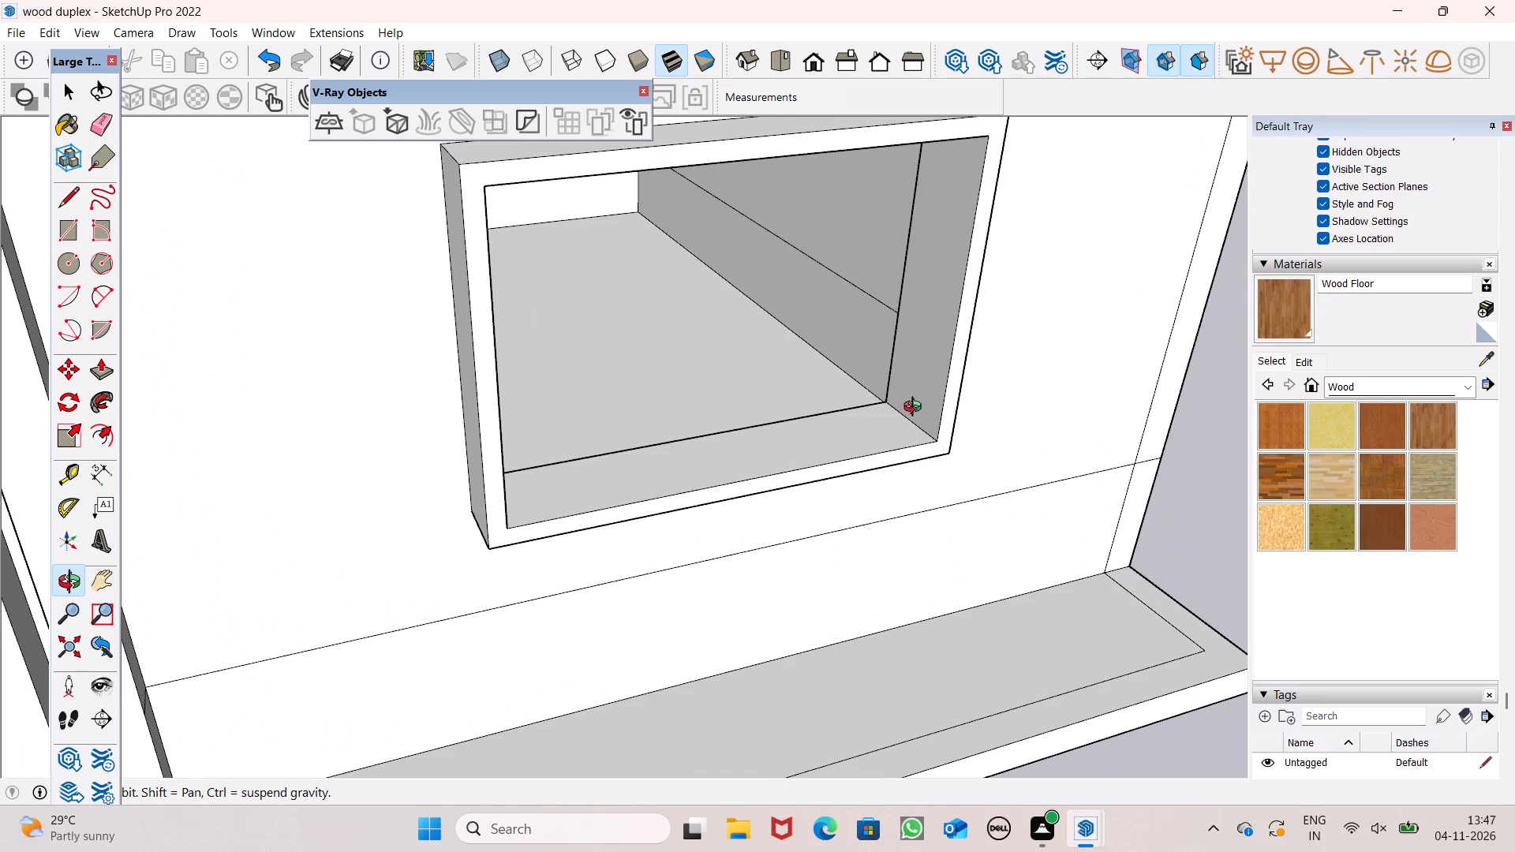
left_click_drag(918, 416, 848, 392)
left_click_drag(861, 397, 957, 425, "shift")
left_click_drag(957, 427, 821, 353)
left_click_drag(834, 373, 915, 409)
scroll(884, 412, "down", 4)
left_click_drag(883, 413, 888, 417)
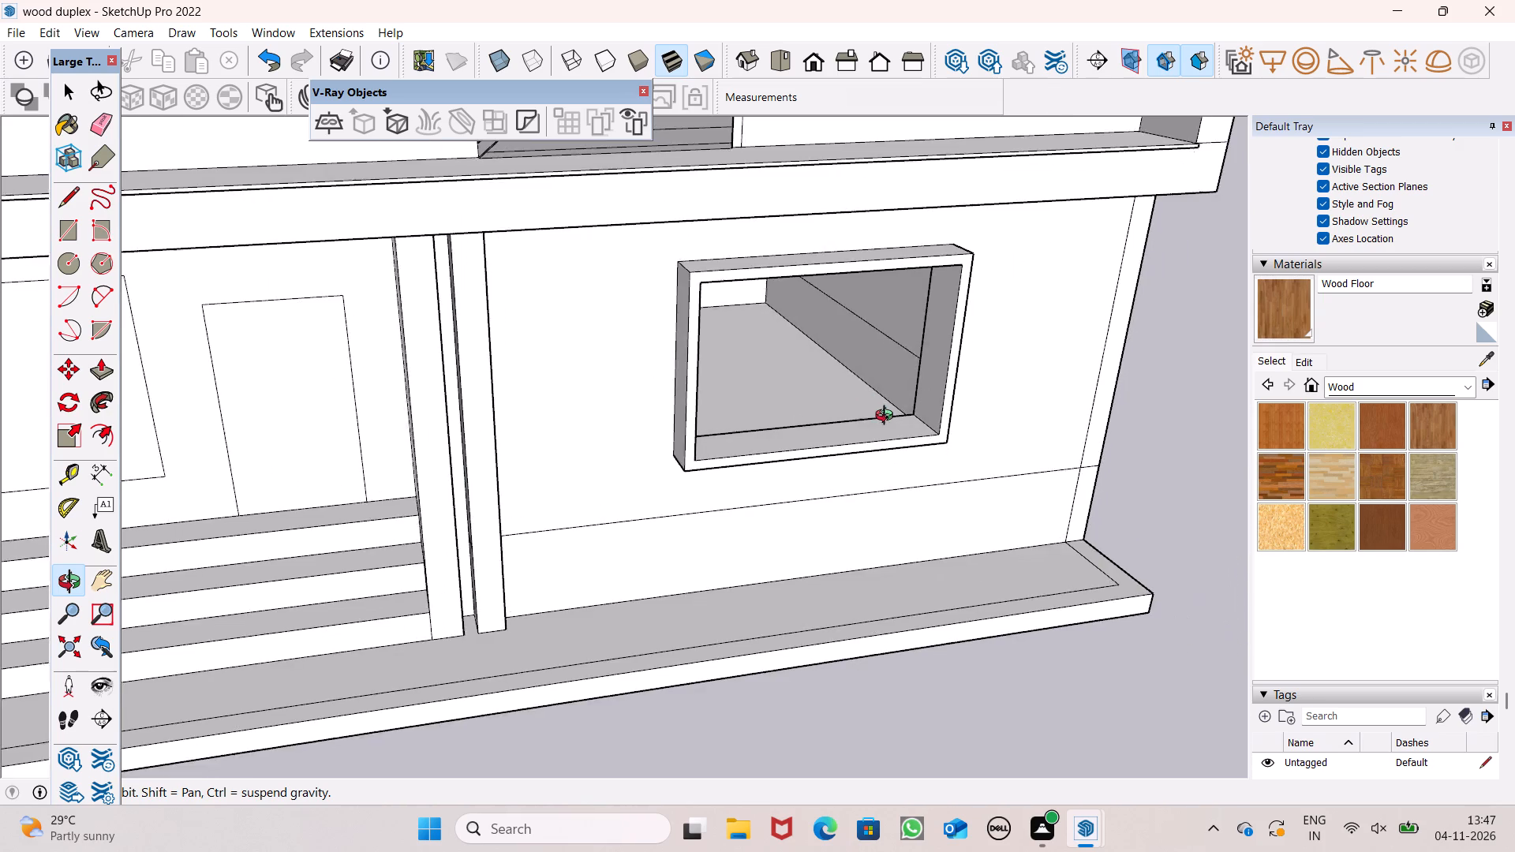
left_click_drag(888, 417, 819, 249)
scroll(830, 329, "up", 3)
left_click_drag(837, 338, 920, 339)
left_click_drag(904, 355, 894, 370)
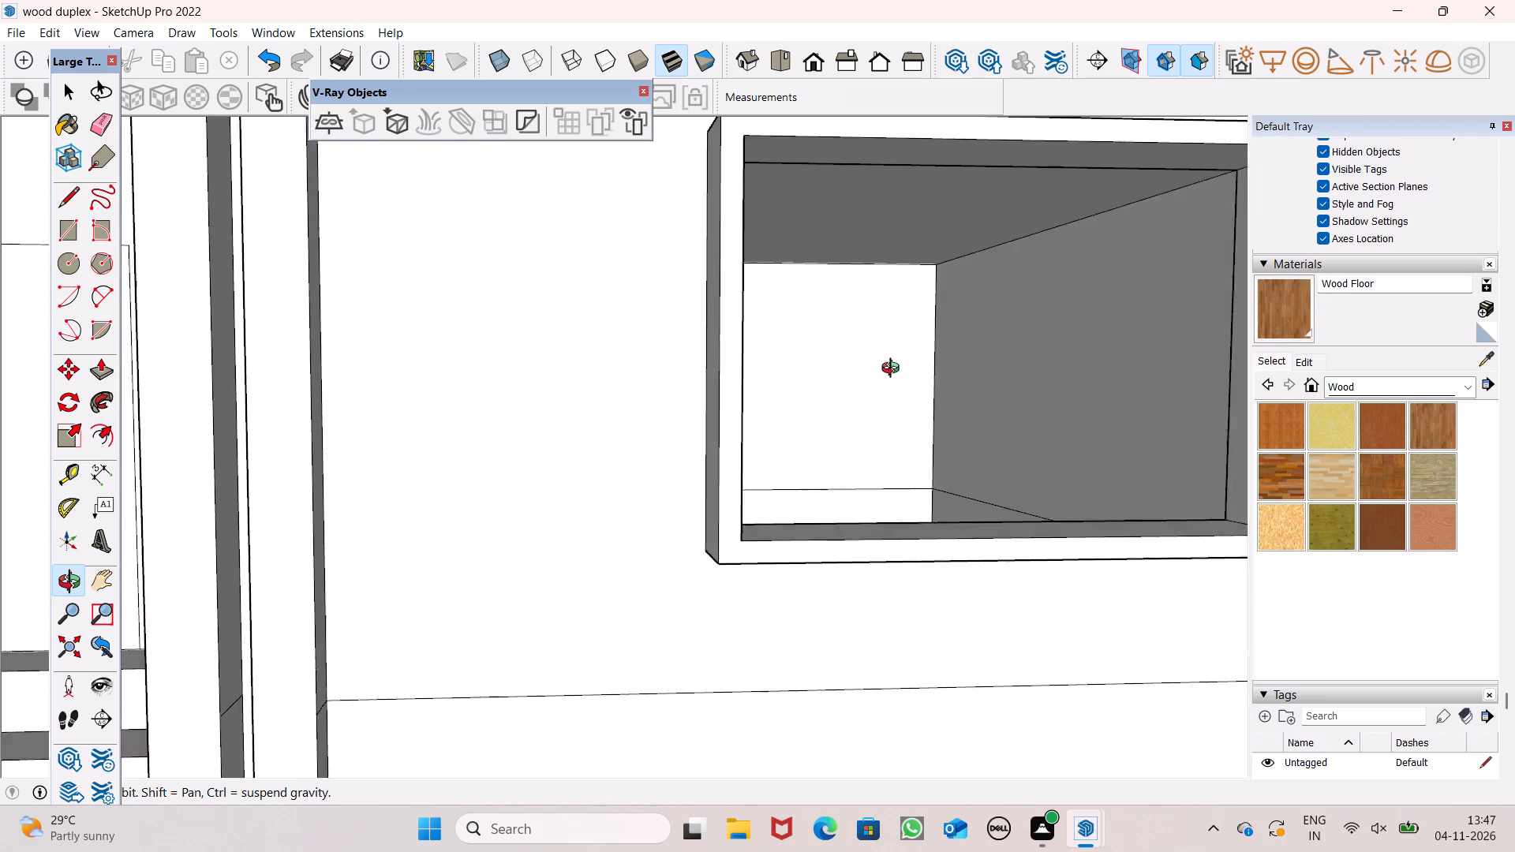
left_click_drag(894, 370, 893, 376)
left_click_drag(891, 378, 814, 350, "shift")
left_click_drag(820, 376, 855, 443)
left_click_drag(855, 447, 858, 372, "shift")
scroll(862, 360, "down", 6)
left_click_drag(866, 377, 885, 463)
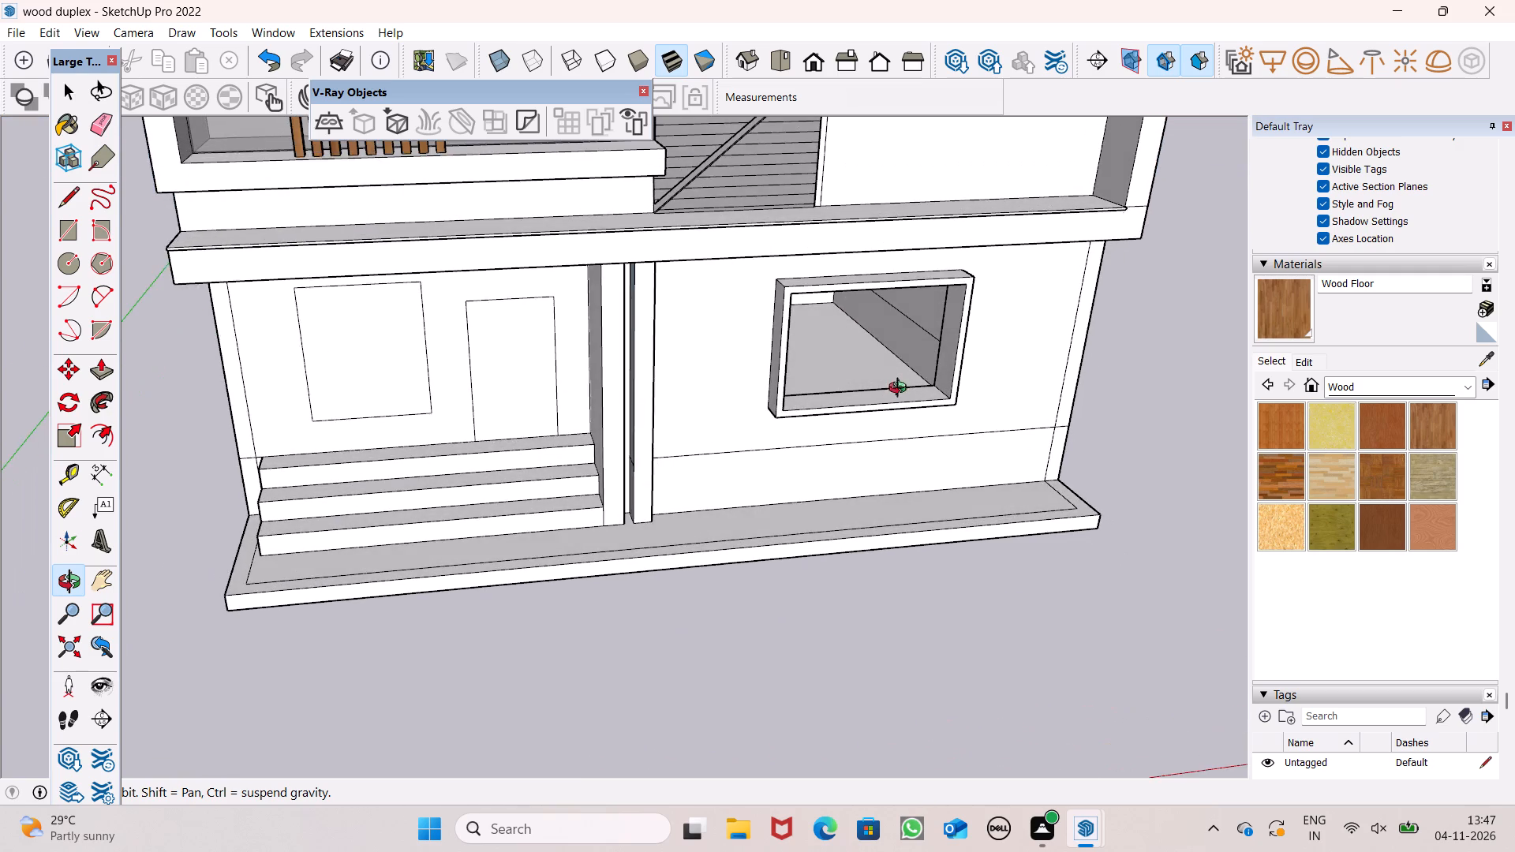
scroll(900, 388, "up", 8)
left_click_drag(902, 393, 896, 407, "shift")
left_click_drag(896, 416, 851, 409)
scroll(855, 413, "up", 3)
left_click_drag(883, 449, 866, 445)
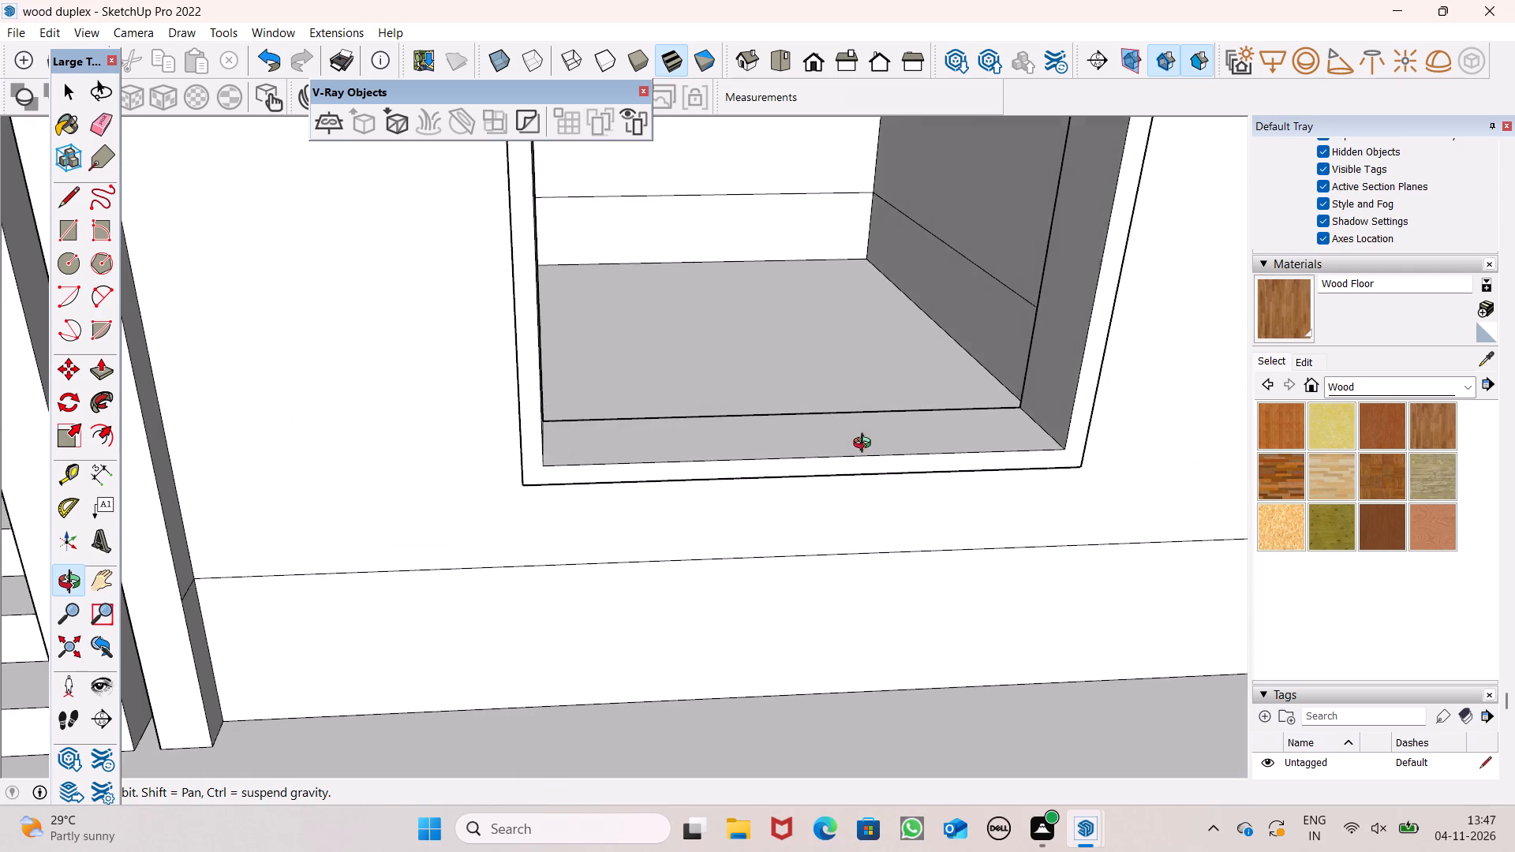
left_click_drag(866, 445, 805, 436)
left_click_drag(823, 458, 912, 548)
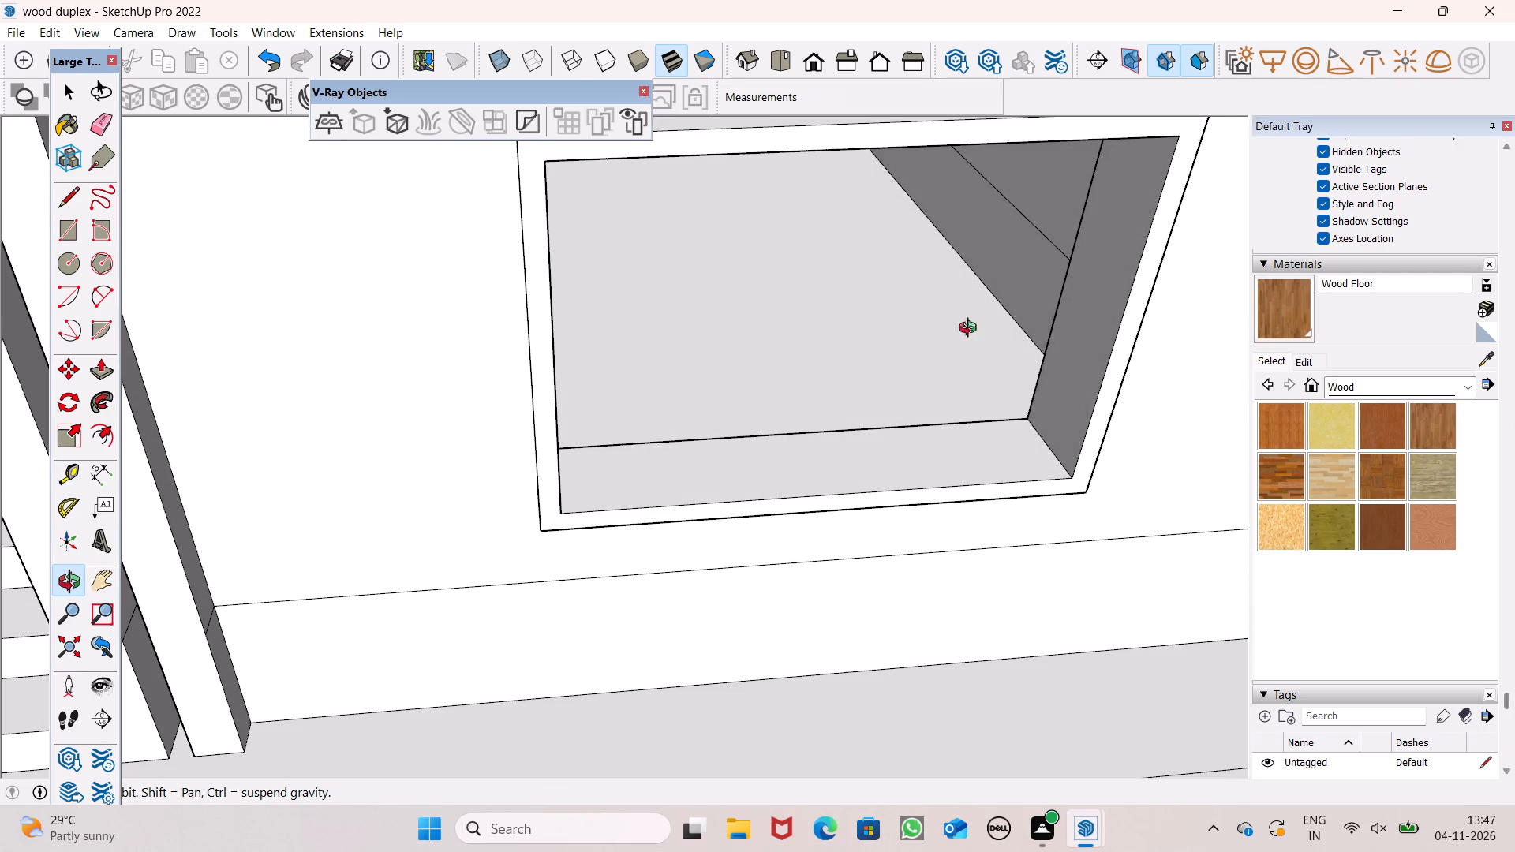
left_click_drag(900, 396, 825, 387, "shift")
left_click_drag(825, 387, 819, 432)
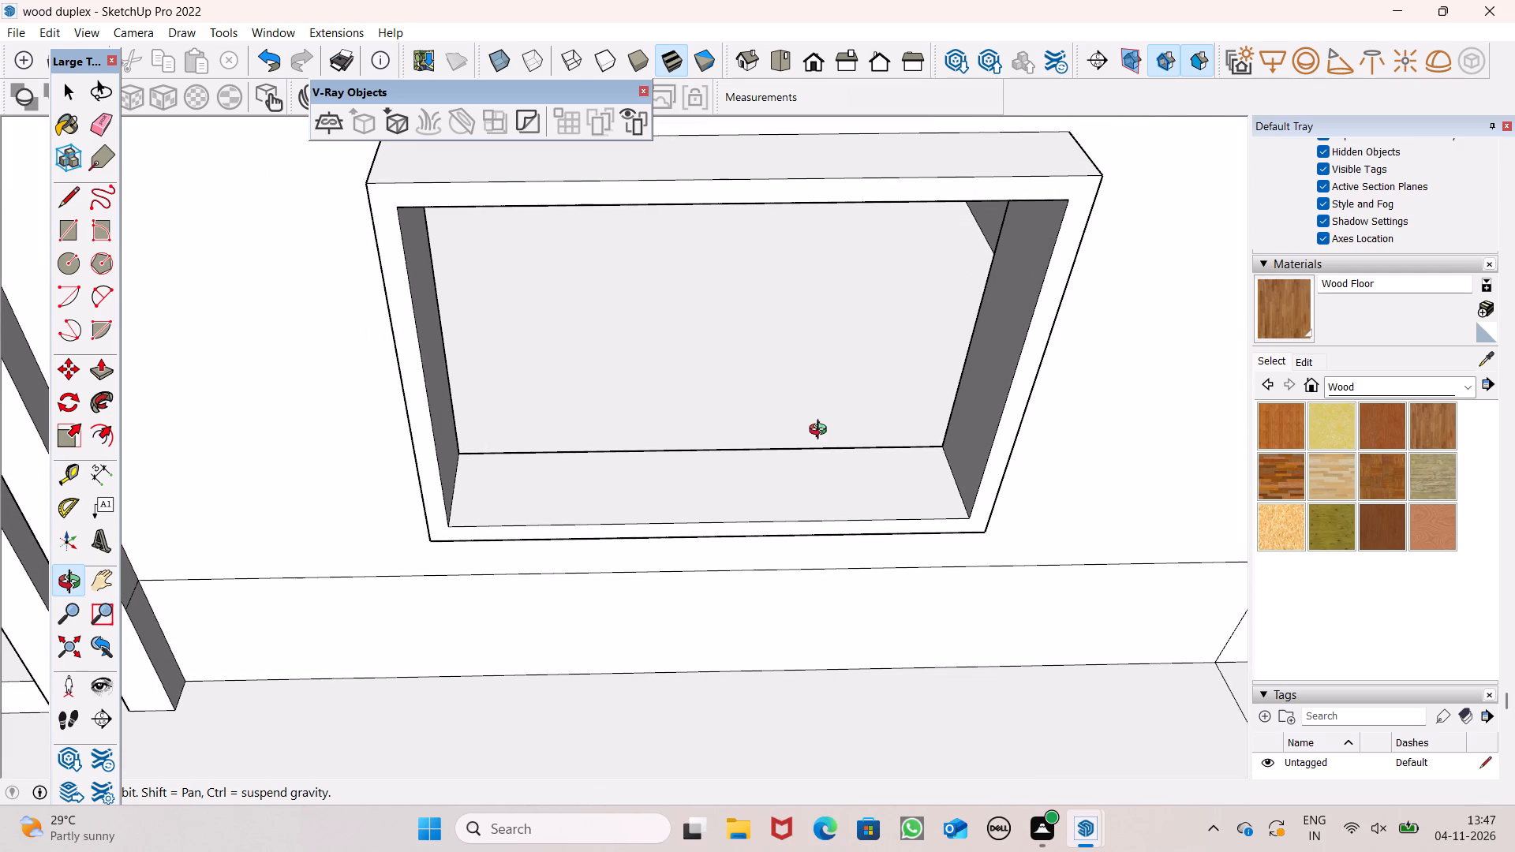
Draw two closely spaced parallel lines, each 8' 1 1/4" long, across the ground-floor window's sill, one at mid-depth and one just behind it.
key("l")
scroll(939, 479, "up", 4)
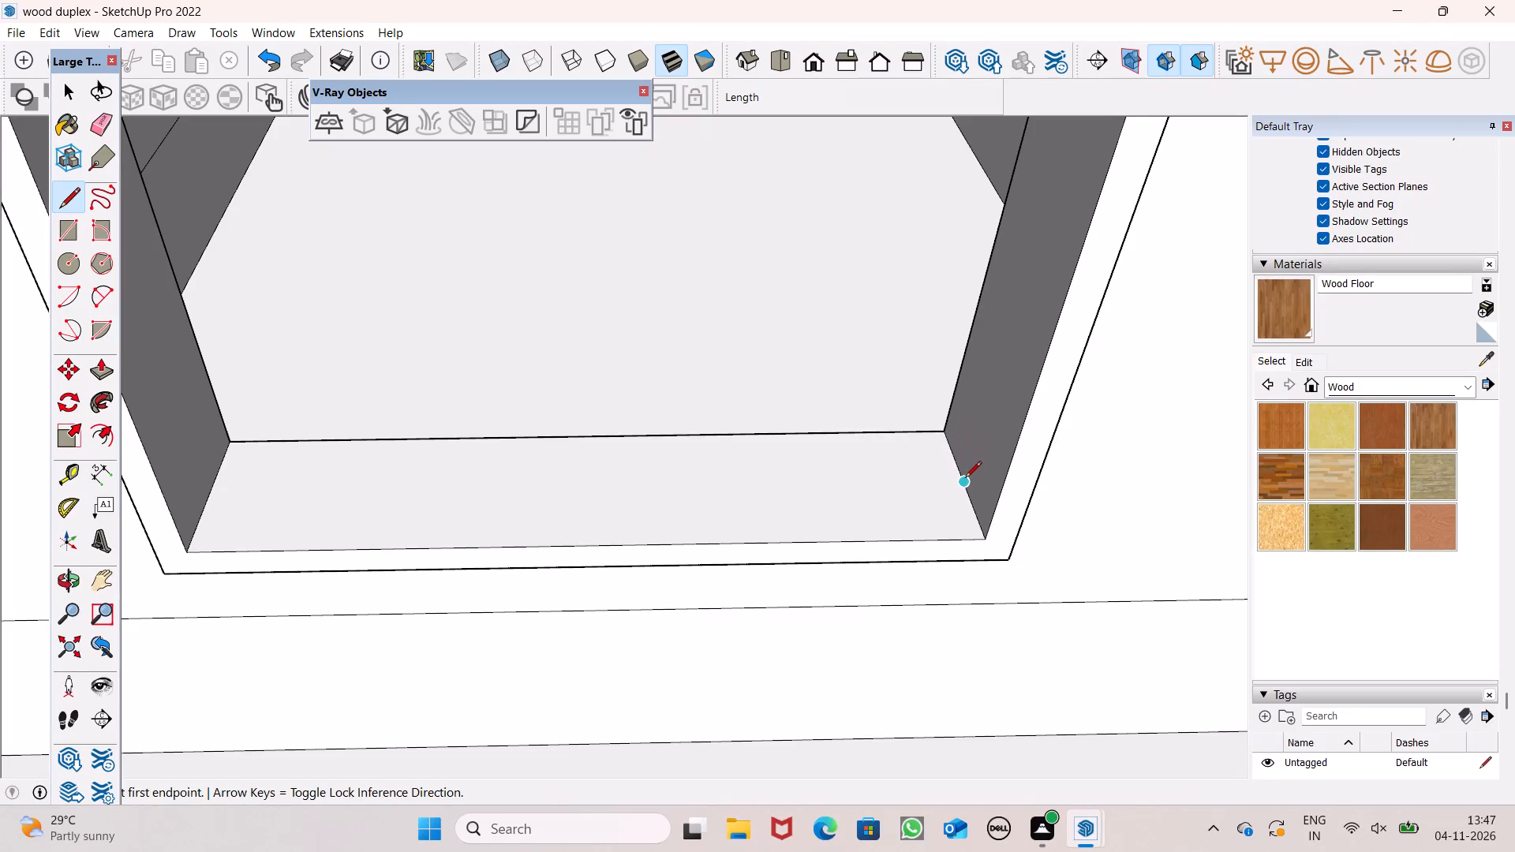
left_click(966, 479)
left_click(212, 495)
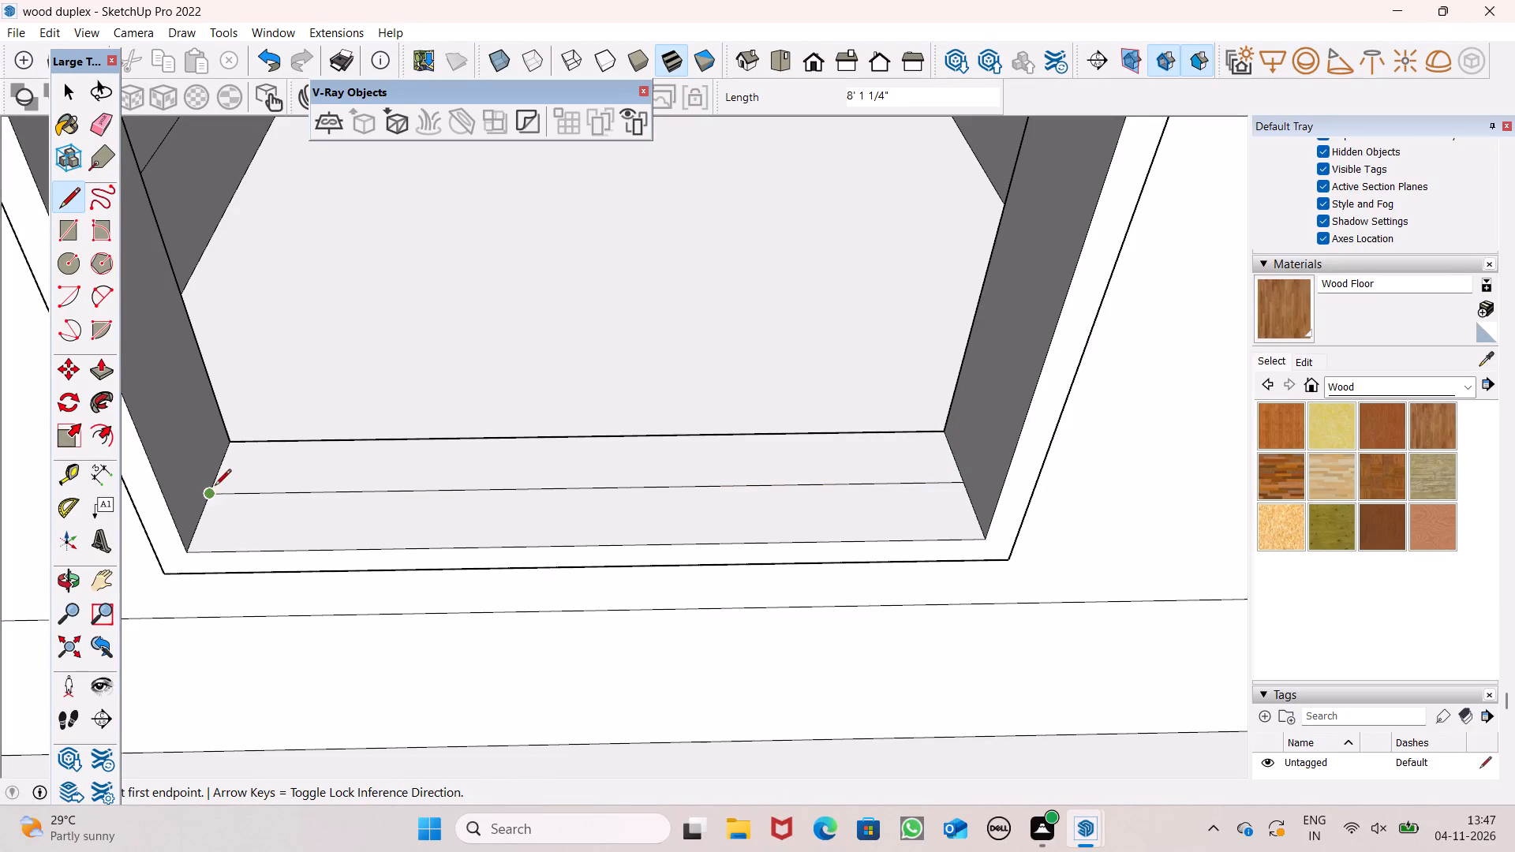
scroll(217, 477, "up", 2)
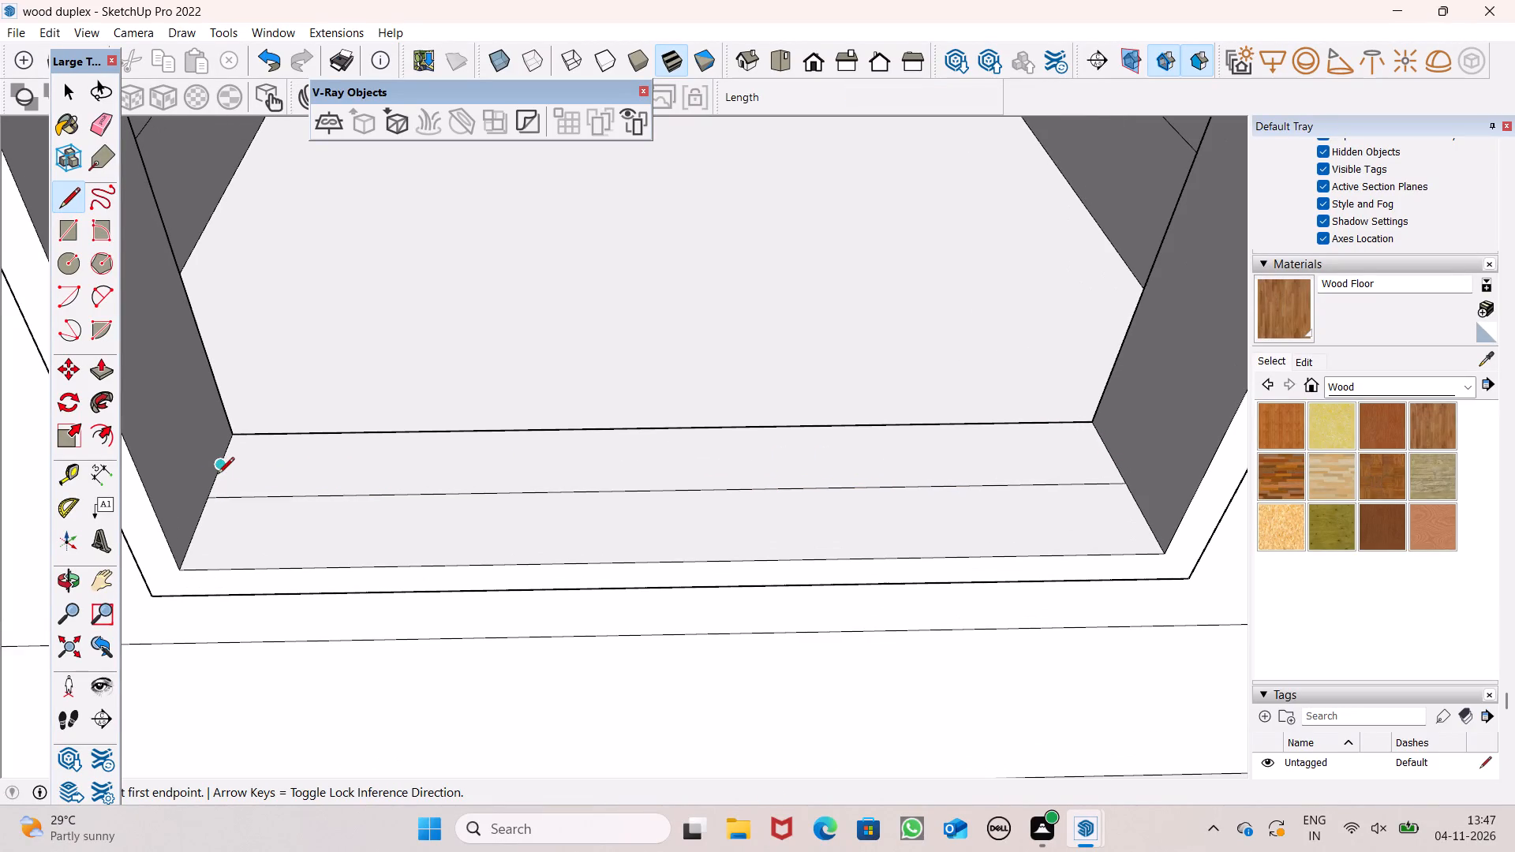
scroll(218, 475, "up", 9)
left_click(206, 492)
scroll(206, 492, "down", 3)
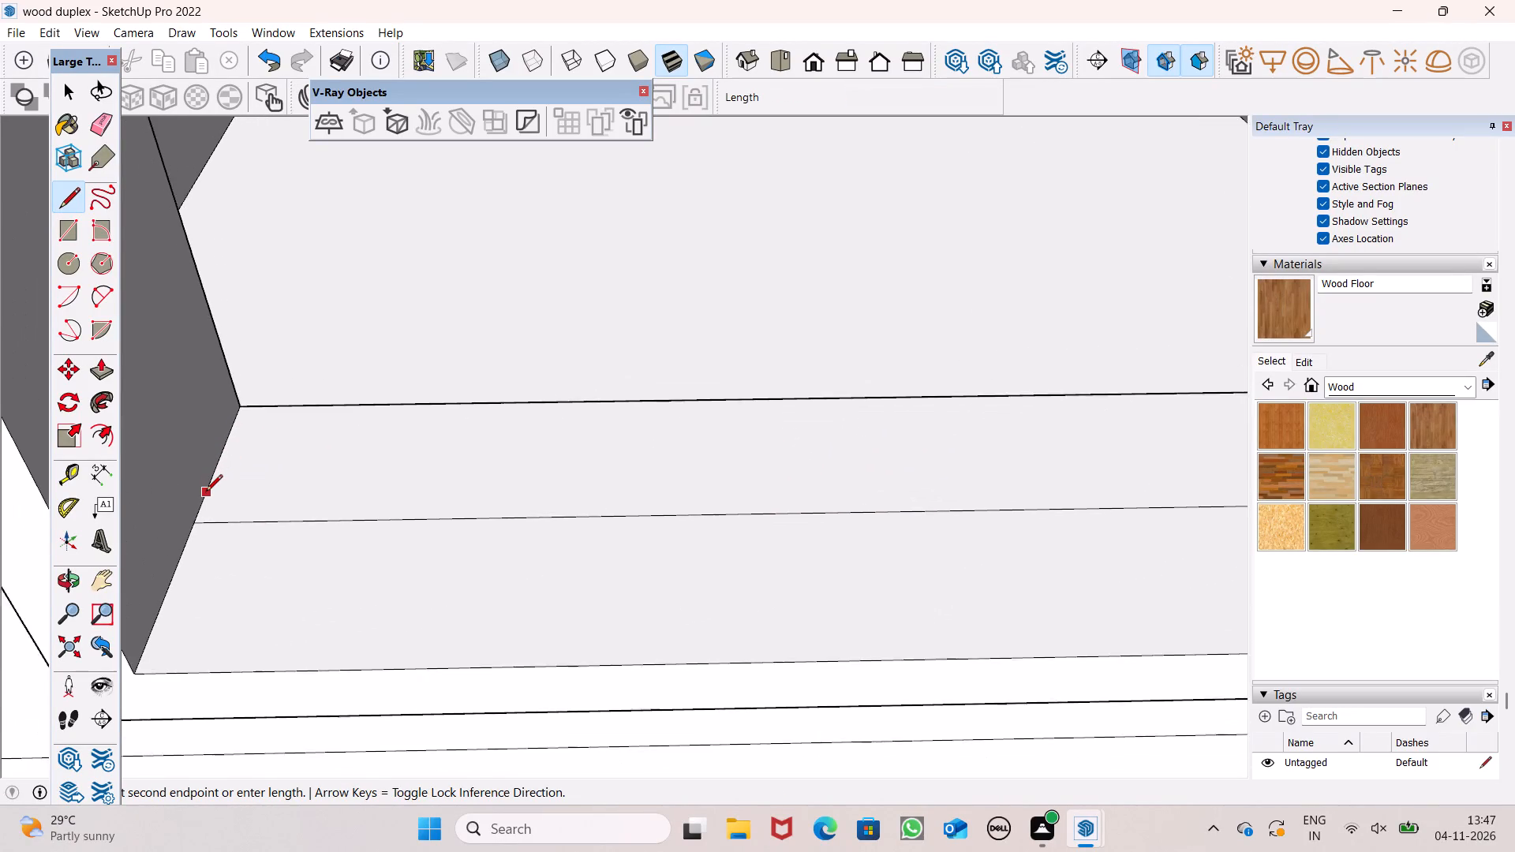
scroll(206, 492, "down", 4)
scroll(331, 492, "down", 7)
scroll(845, 480, "up", 1)
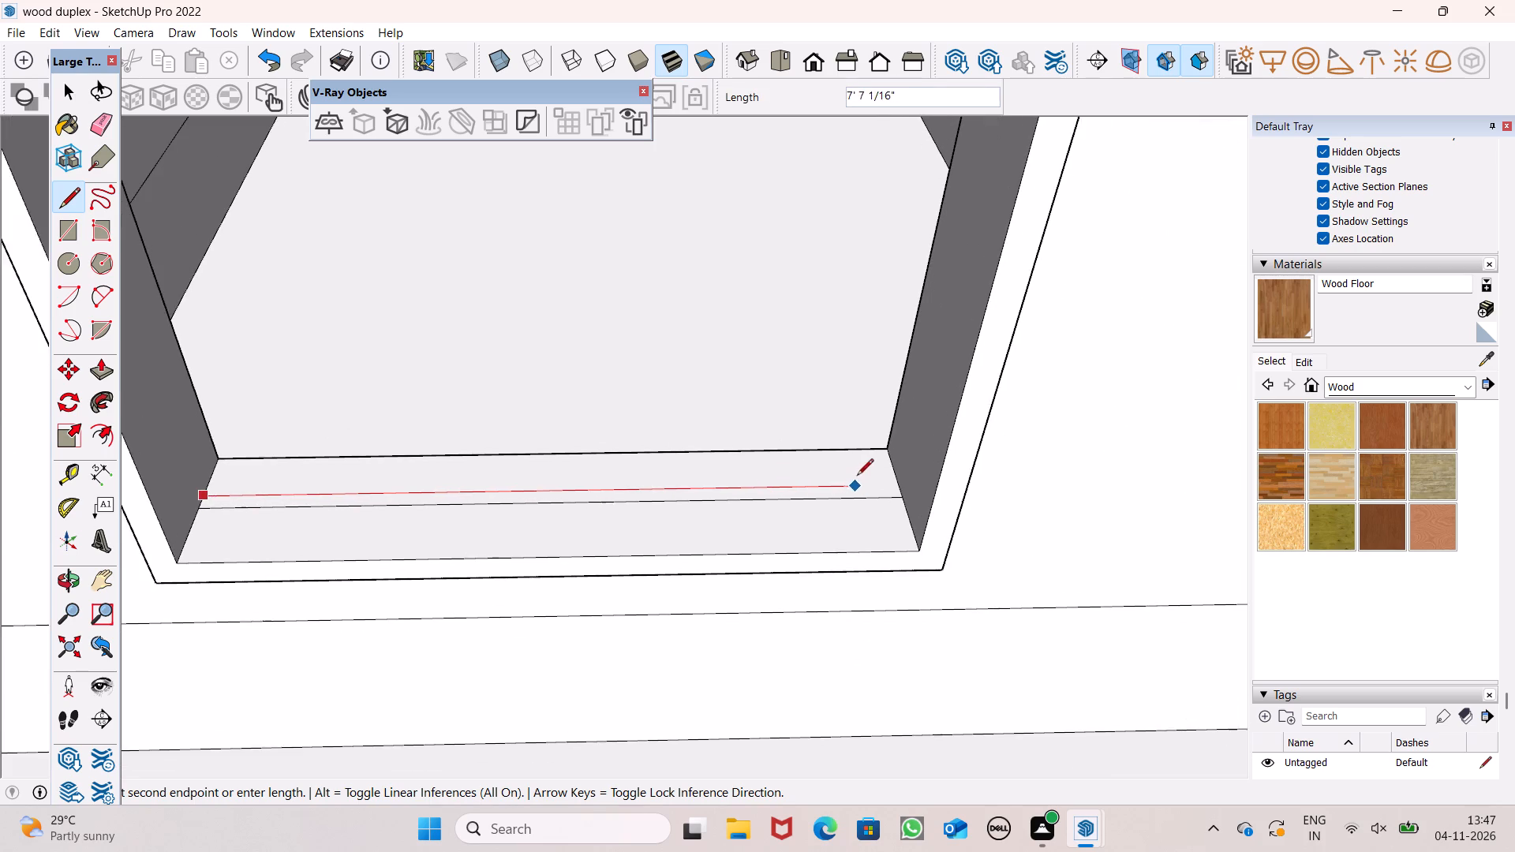
scroll(877, 476, "up", 7)
left_click(918, 493)
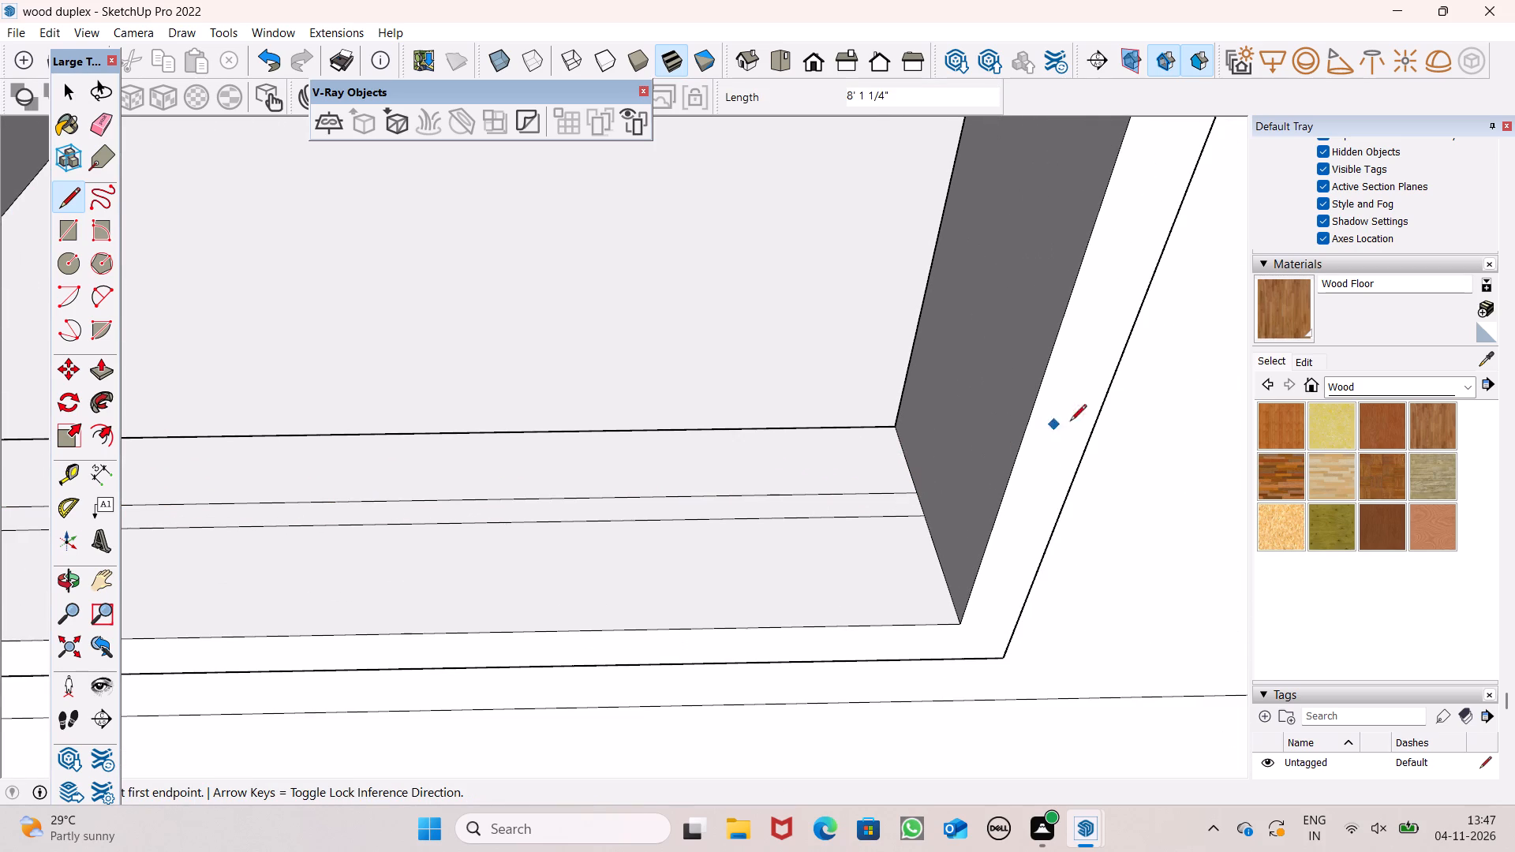
Push/Pull the narrow strip between the two sill lines up to the underside of the ground-floor frame's top, forming a thin panel.
key("p")
scroll(959, 447, "down", 9)
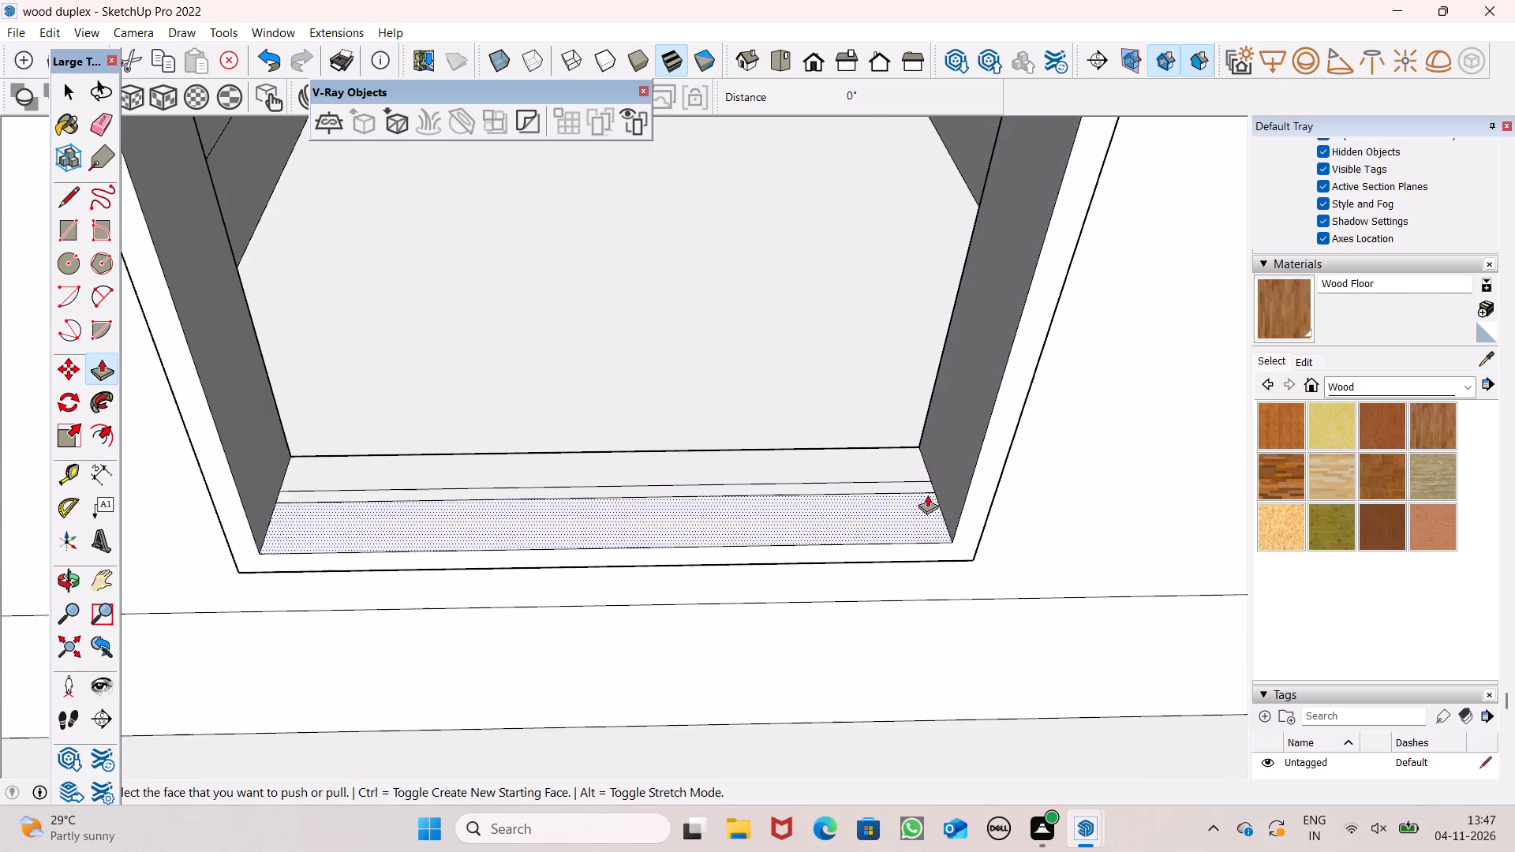
scroll(927, 495, "down", 2)
left_click(911, 485)
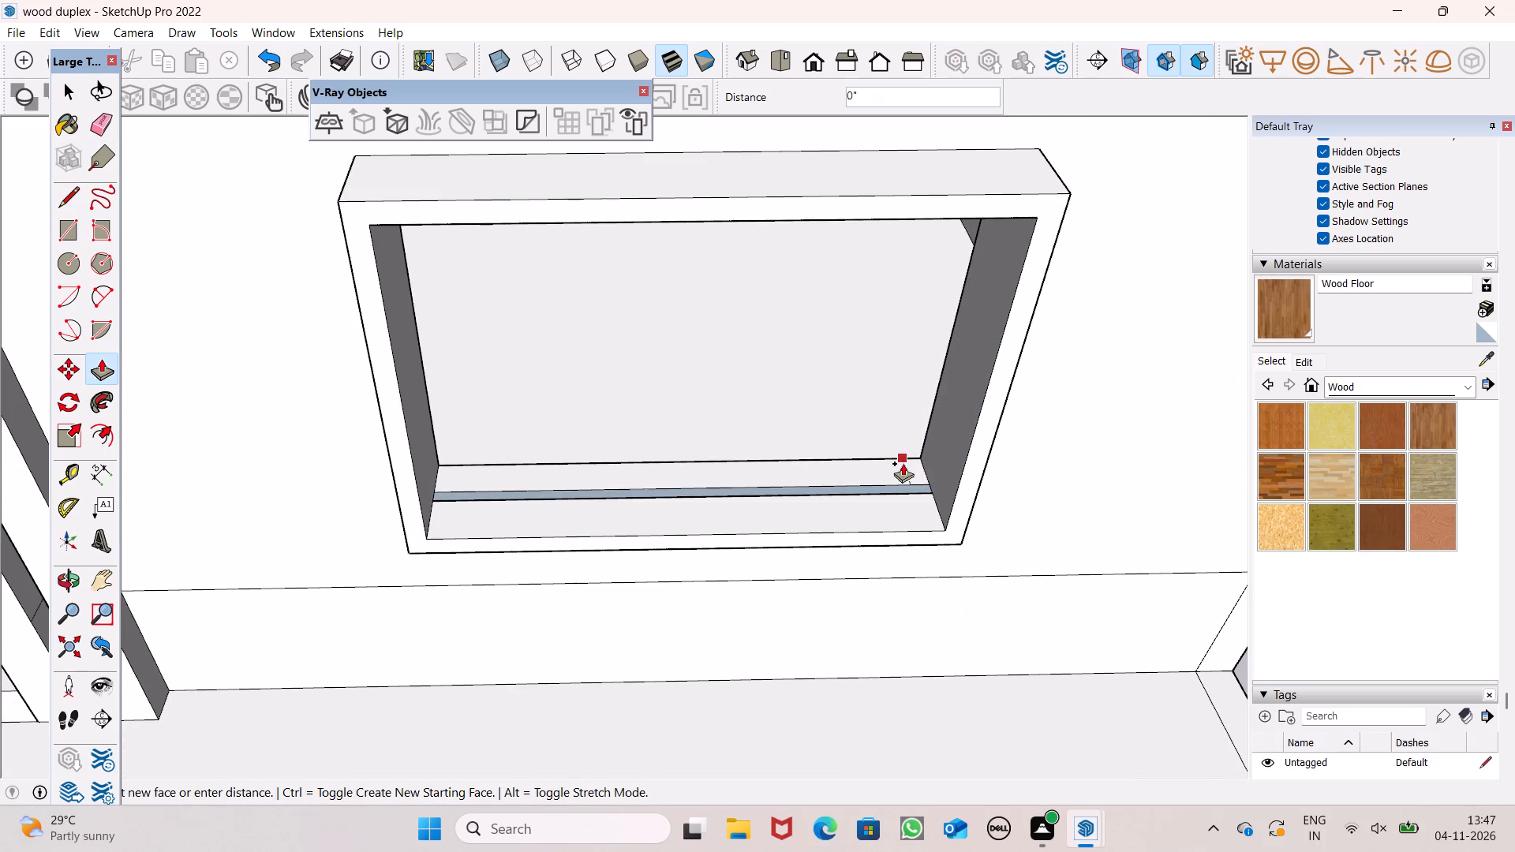
key("o")
left_click_drag(903, 505, 887, 361)
left_click_drag(868, 389, 893, 467, "shift")
left_click_drag(890, 471, 927, 506)
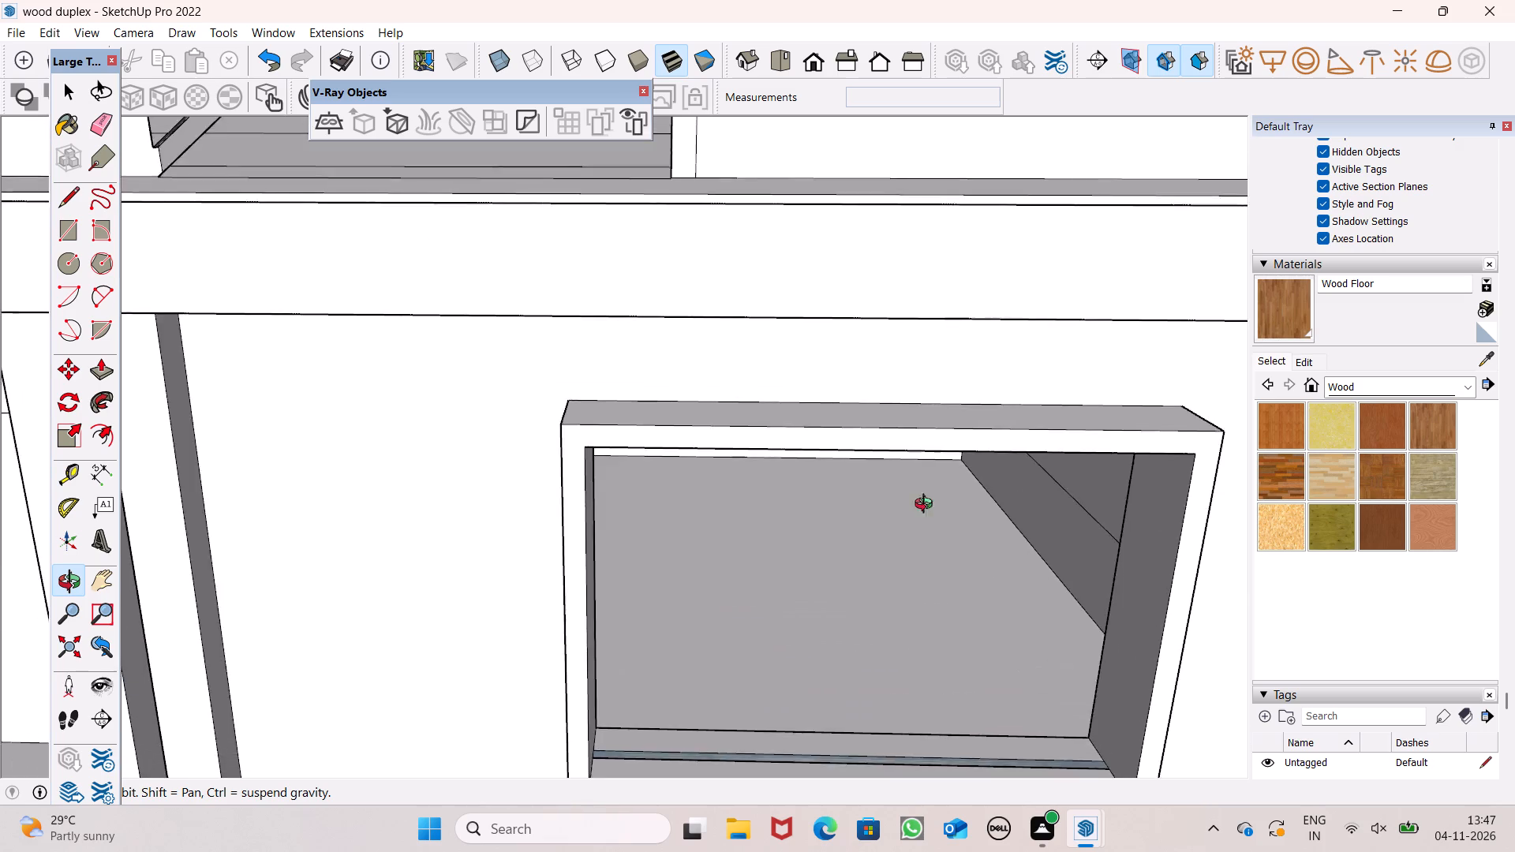
left_click_drag(927, 506, 928, 504)
left_click_drag(927, 506, 937, 400)
left_click_drag(937, 400, 913, 434, "shift")
left_click_drag(910, 431, 900, 421)
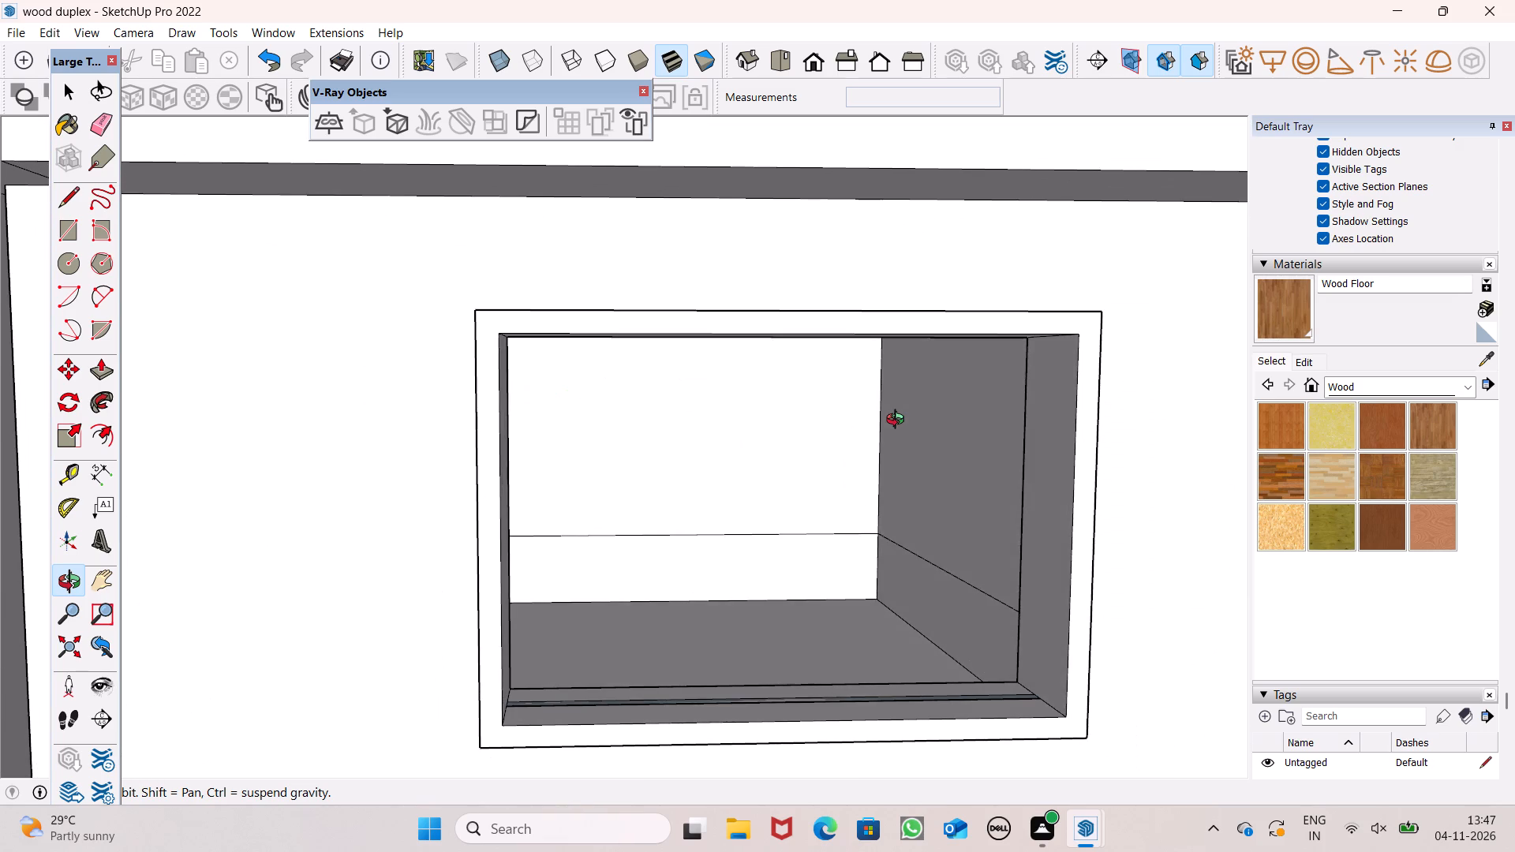
key("p")
scroll(910, 388, "up", 8)
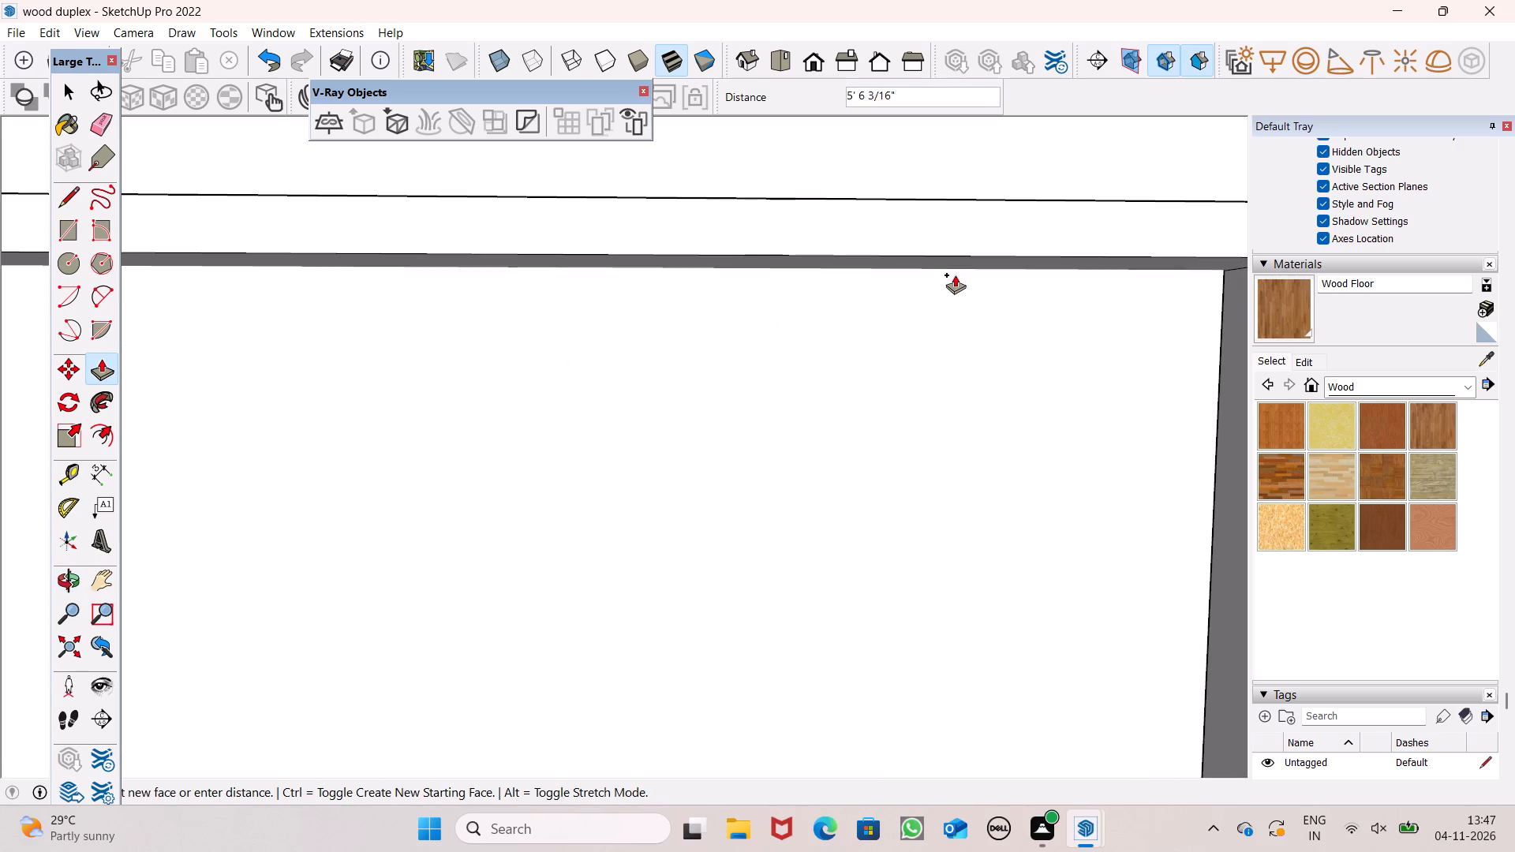
left_click(964, 268)
Examine the thin panel filling the ground-floor window opening, both close up and from farther out.
key("o")
scroll(844, 325, "down", 1)
scroll(844, 324, "up", 1)
scroll(844, 324, "down", 2)
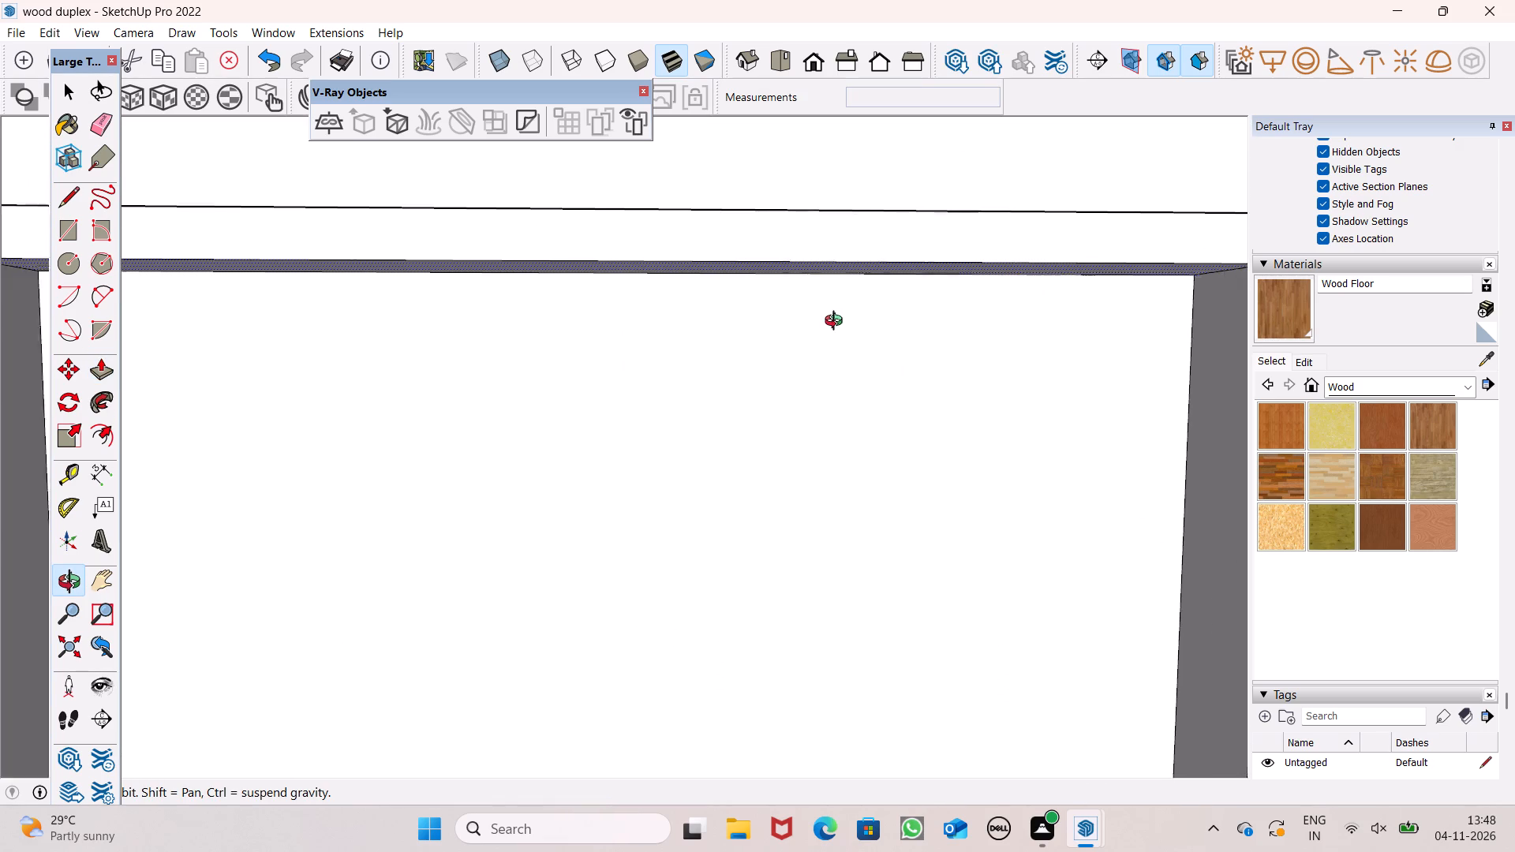
scroll(837, 323, "down", 9)
scroll(838, 318, "up", 1)
left_click_drag(825, 379, 836, 358, "shift")
left_click_drag(832, 358, 798, 361)
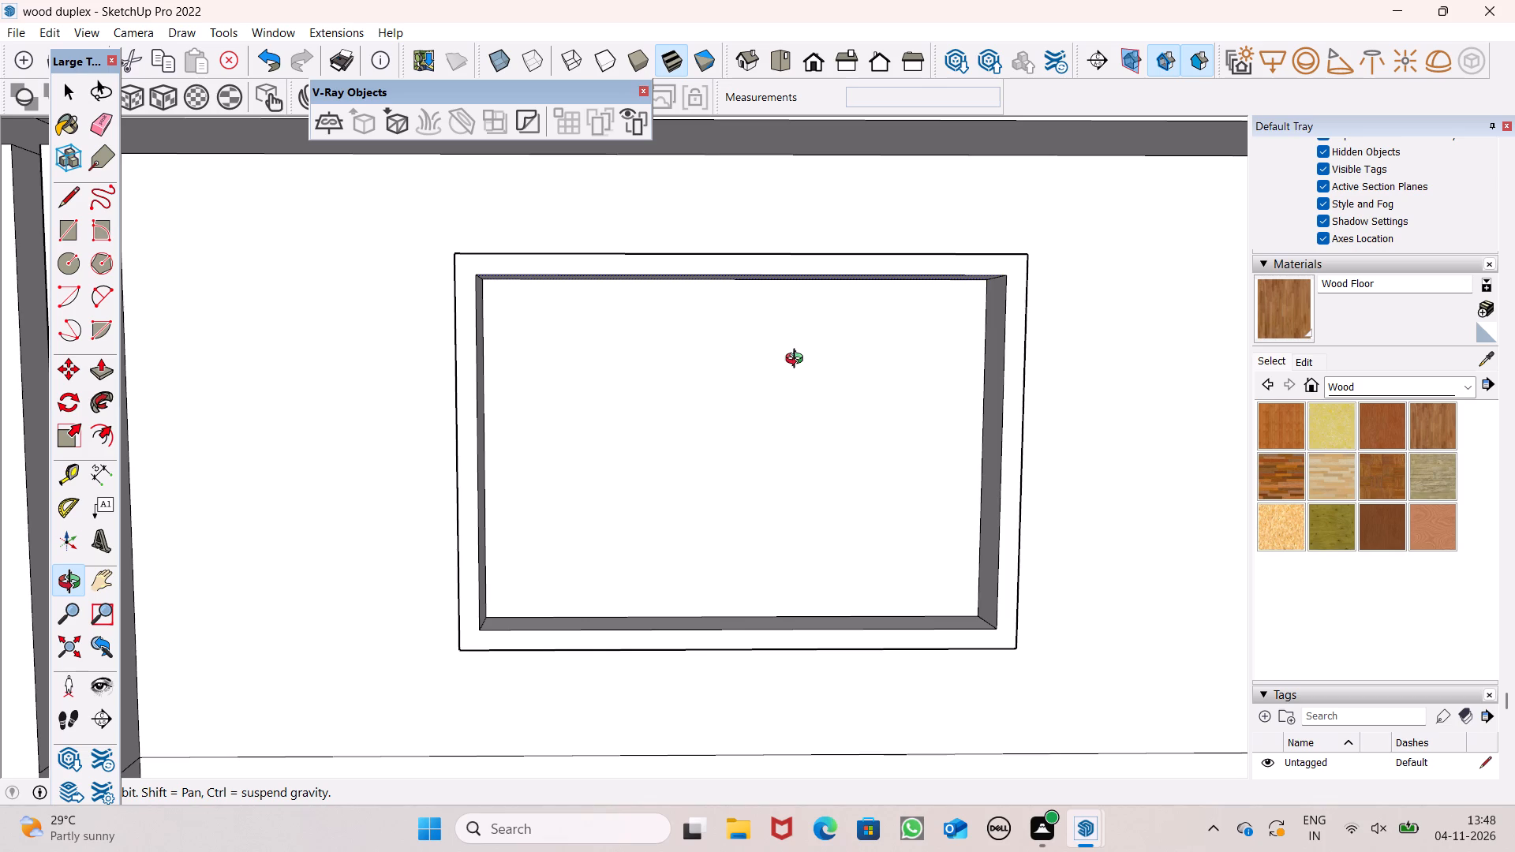
left_click_drag(814, 372, 844, 384)
left_click(844, 384, "shift")
scroll(818, 385, "down", 4)
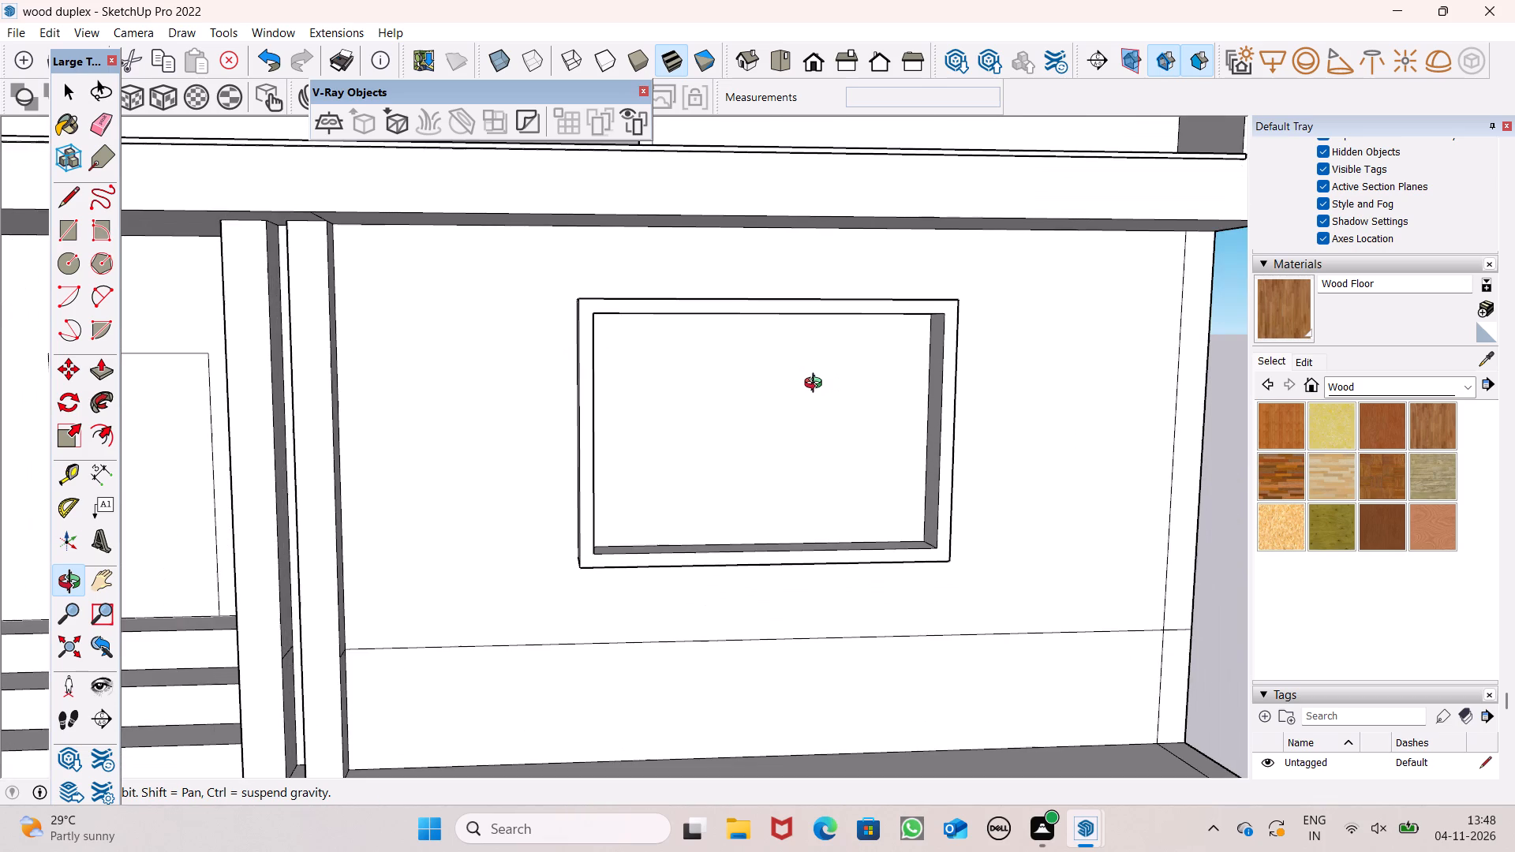
scroll(731, 432, "up", 3)
scroll(736, 432, "down", 4)
left_click_drag(816, 426, 688, 402, "shift")
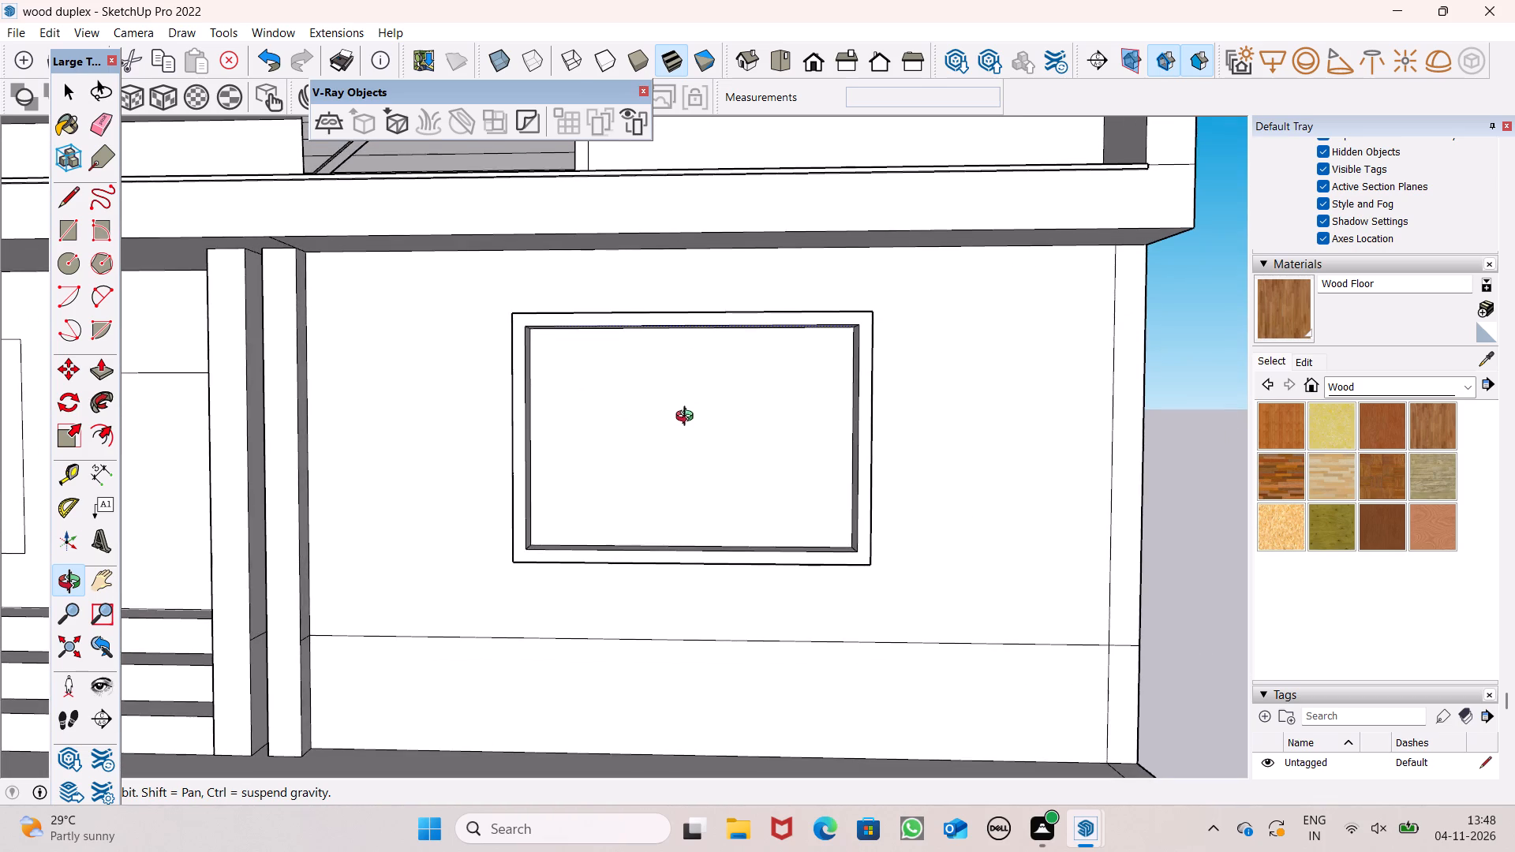
Offset the outline of the thin panel's front face 4" inward in the ground-floor window.
left_click(688, 418, "shift")
type("of")
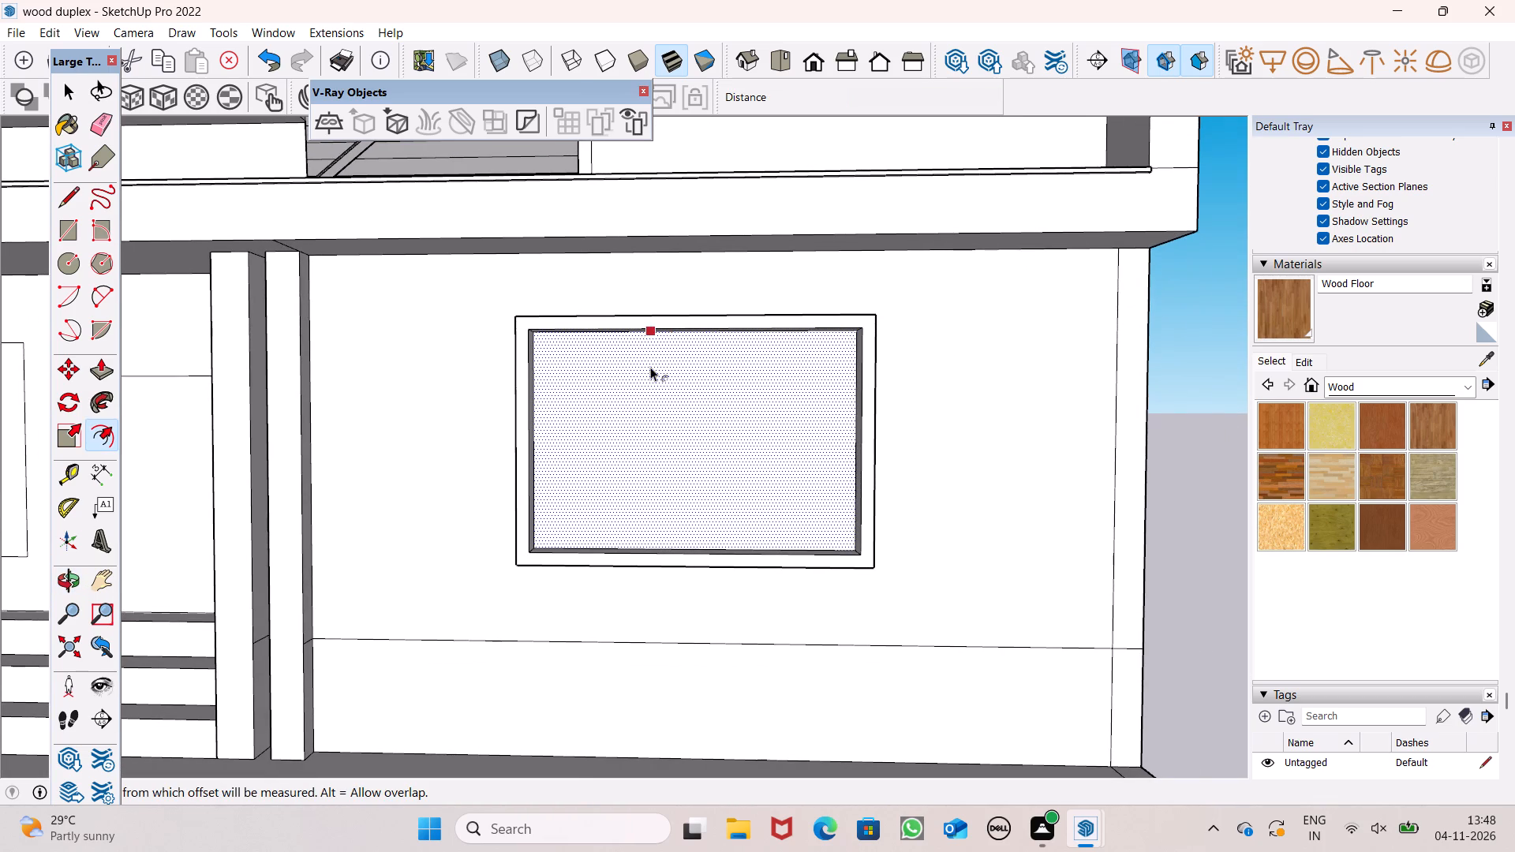
scroll(648, 364, "up", 12)
scroll(653, 354, "down", 8)
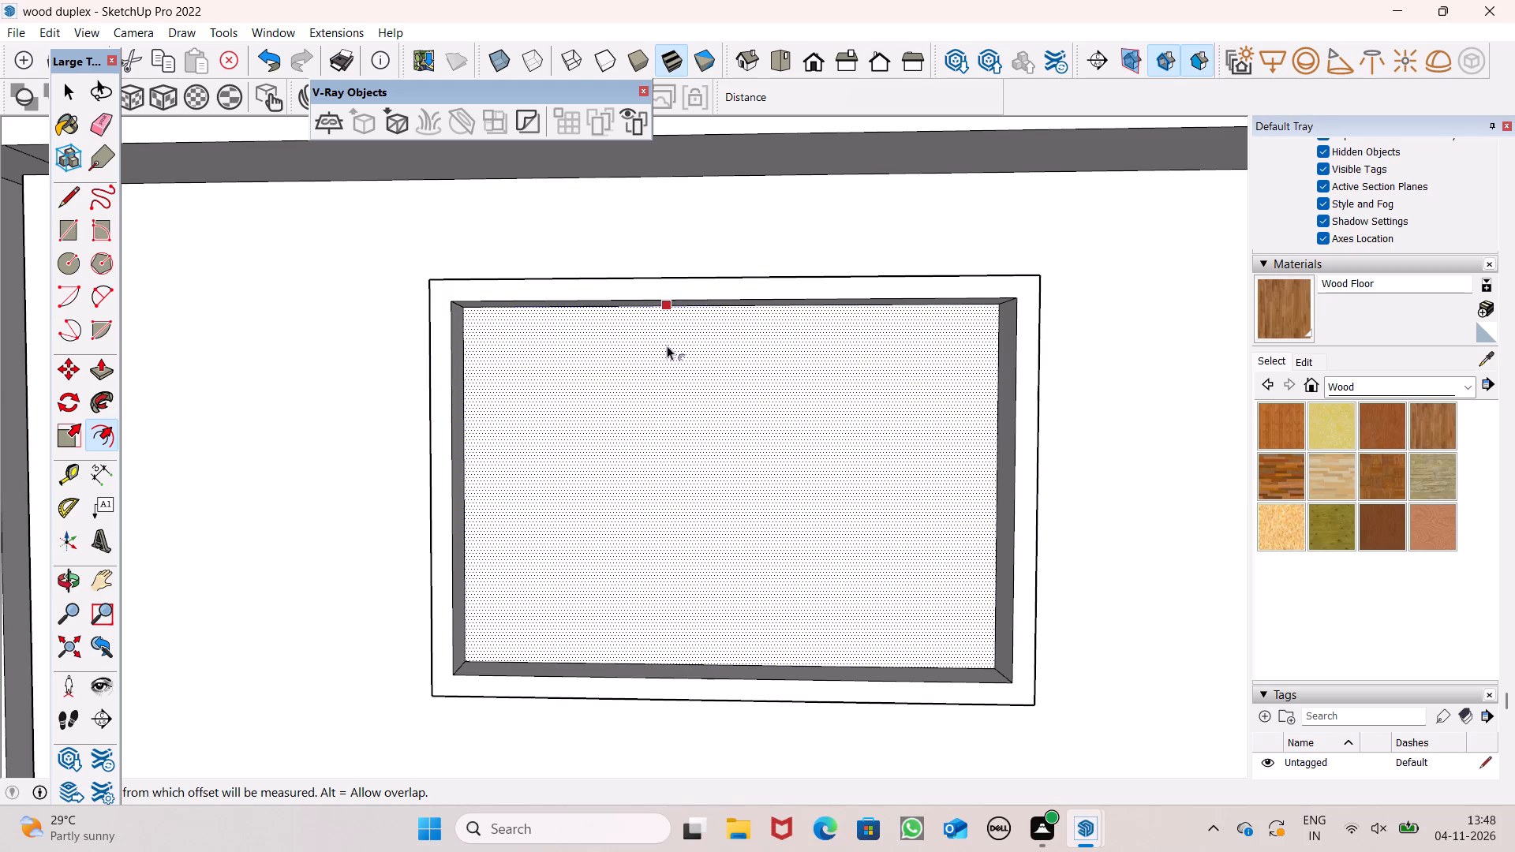
left_click(668, 344)
key("ctrl+z")
scroll(686, 347, "up", 4)
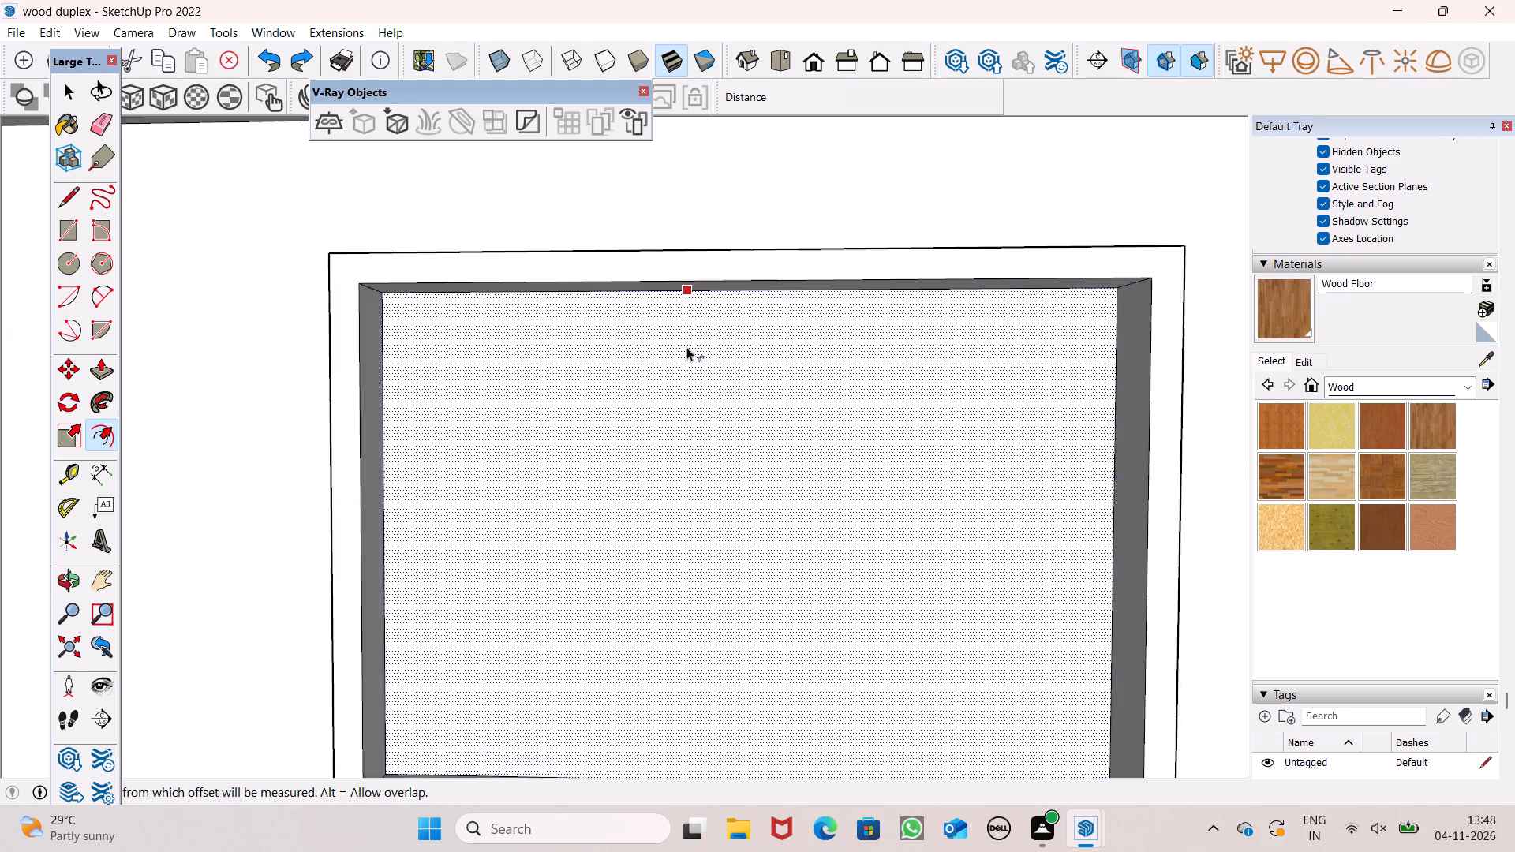
left_click(683, 307)
scroll(683, 306, "down", 2)
scroll(683, 306, "up", 1)
scroll(683, 306, "down", 1)
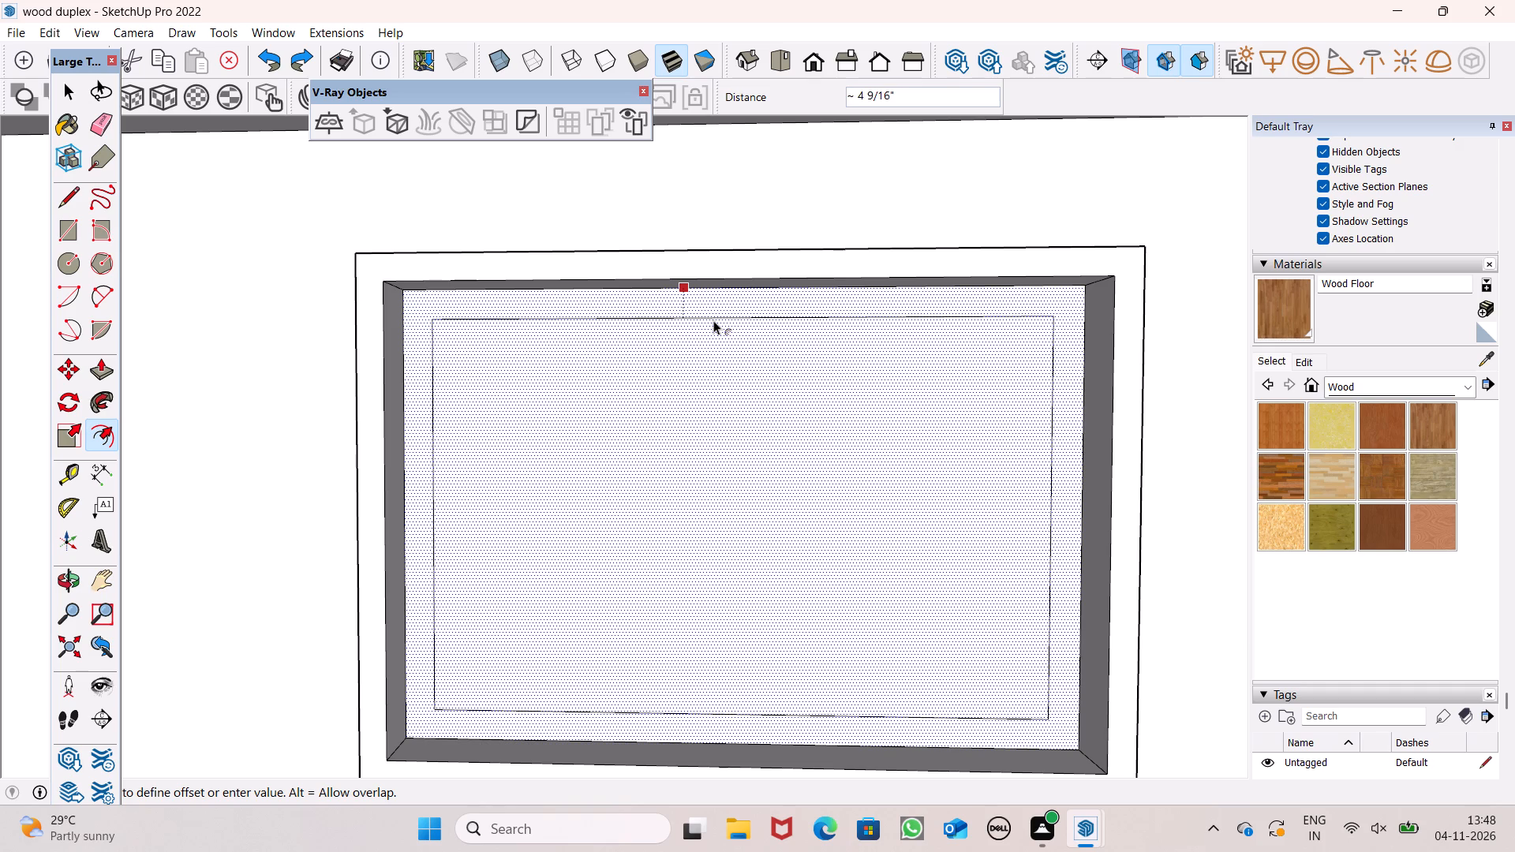
type("4\"")
key("Return")
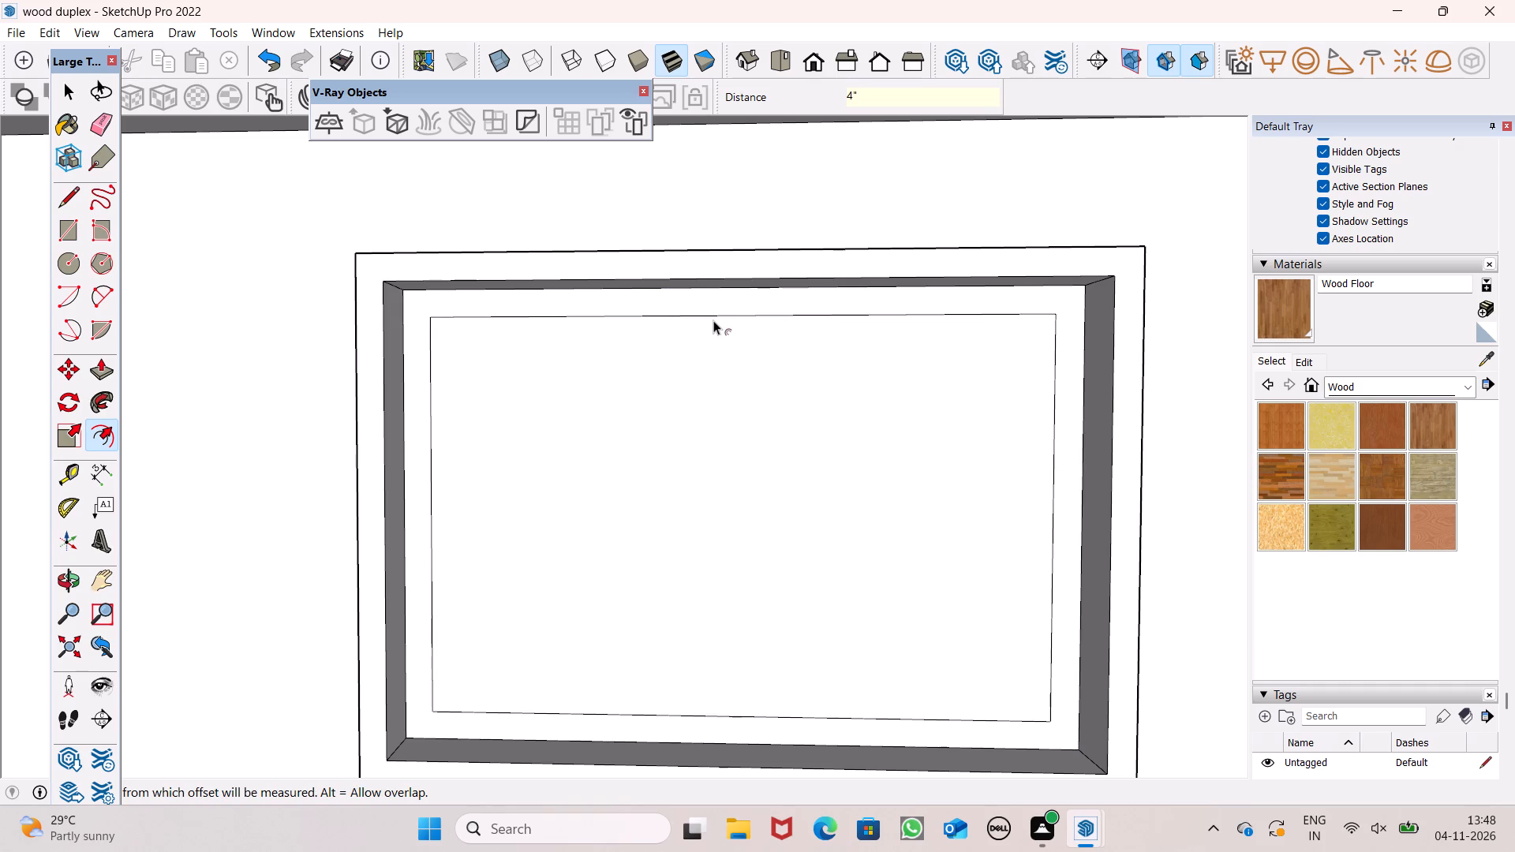
Place two vertical guides on the panel, one 1.5' inside the inset outline's left edge and another 6" farther in.
key("o")
left_click_drag(722, 337, 790, 337)
scroll(675, 420, "down", 4)
left_click_drag(672, 420, 634, 420)
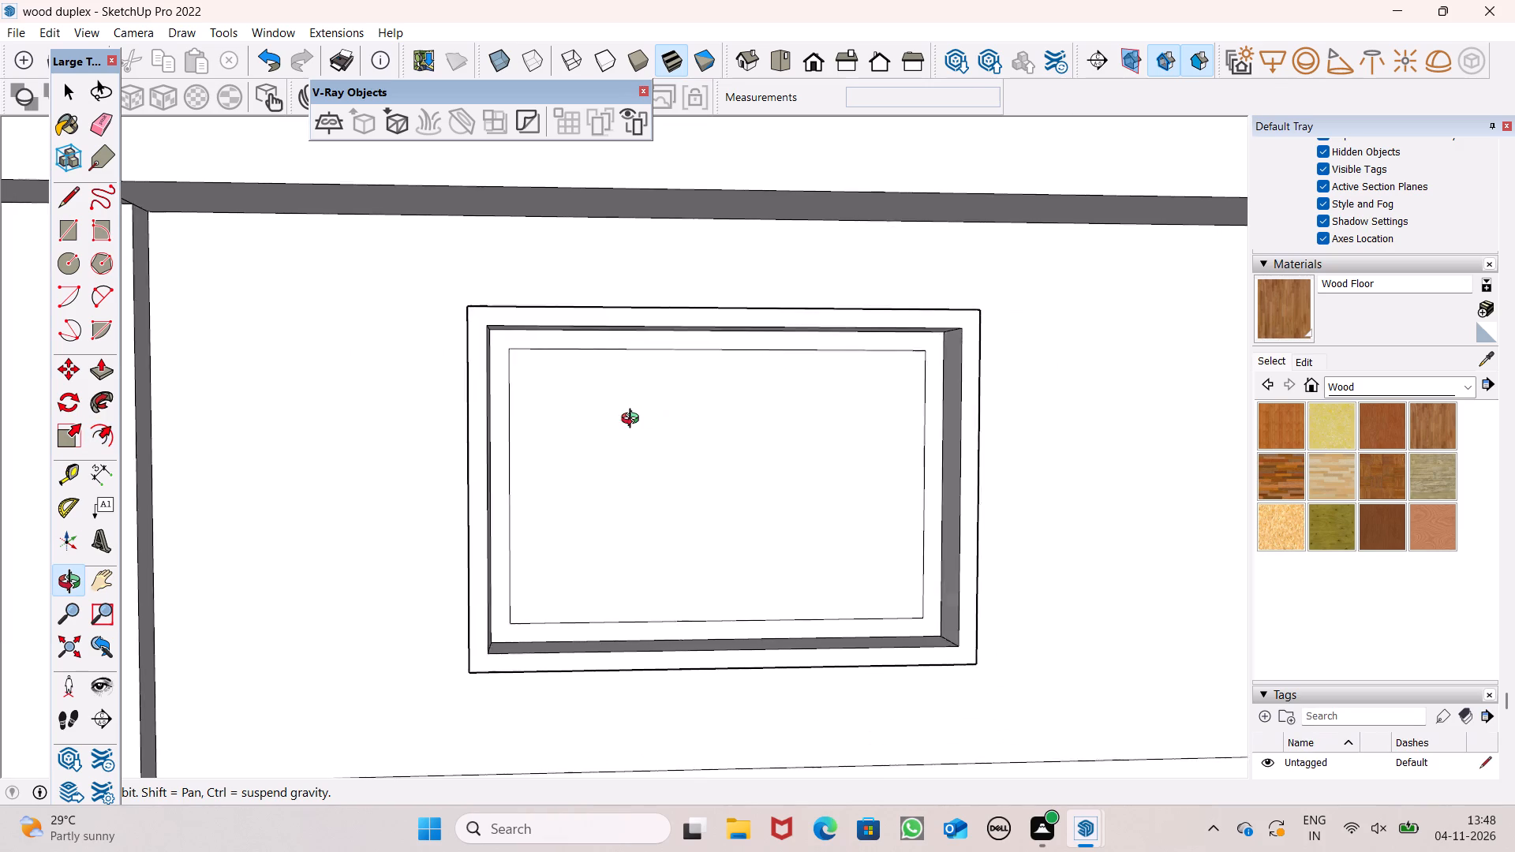
left_click_drag(634, 420, 633, 420)
left_click_drag(633, 420, 629, 433, "shift")
left_click_drag(634, 435, 655, 439)
left_click_drag(652, 436, 619, 428)
key("t")
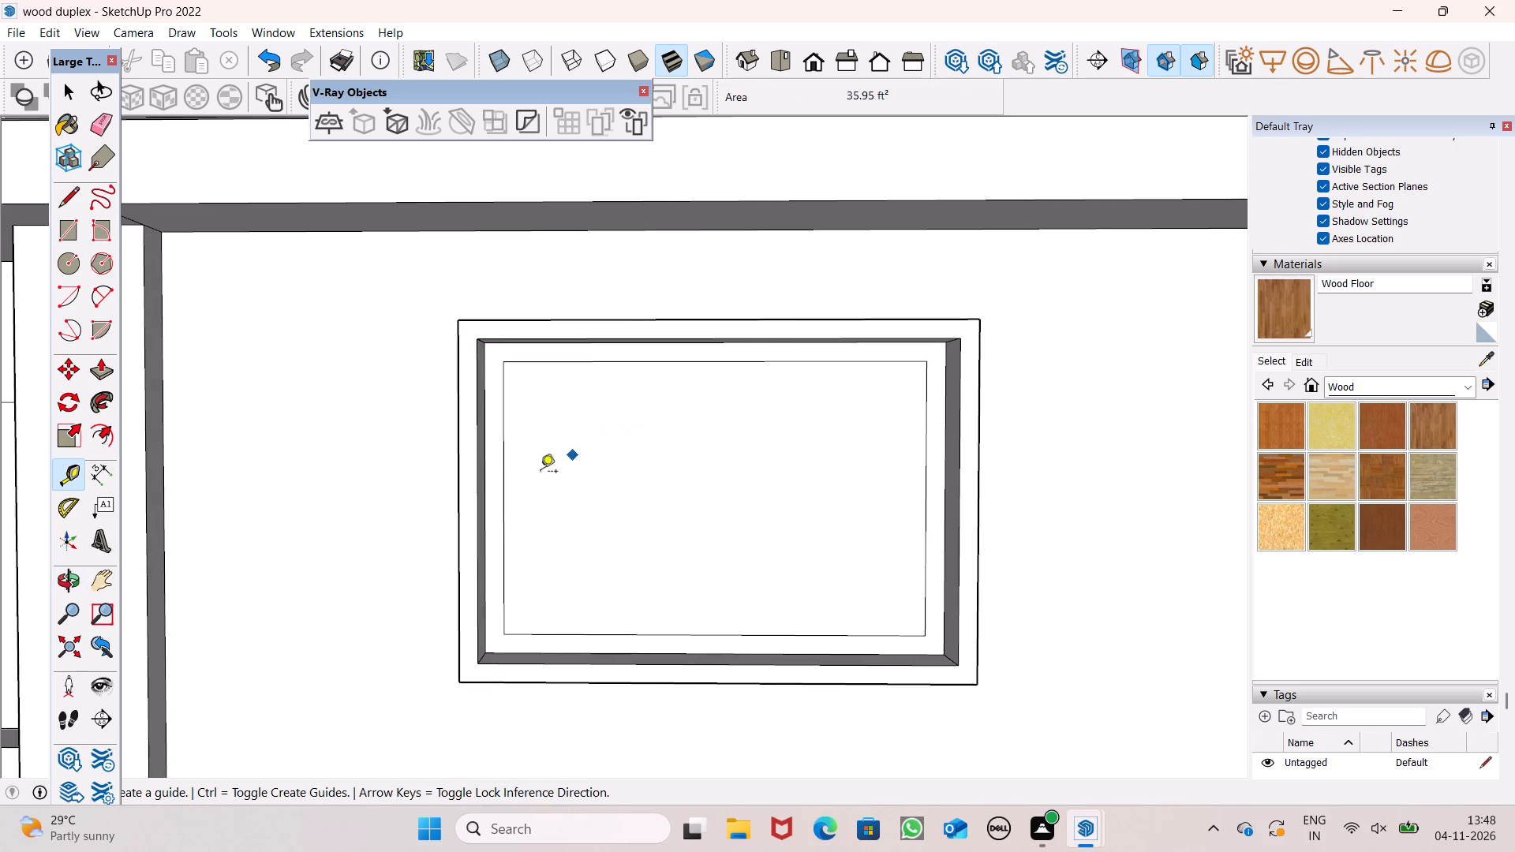
left_click(508, 499)
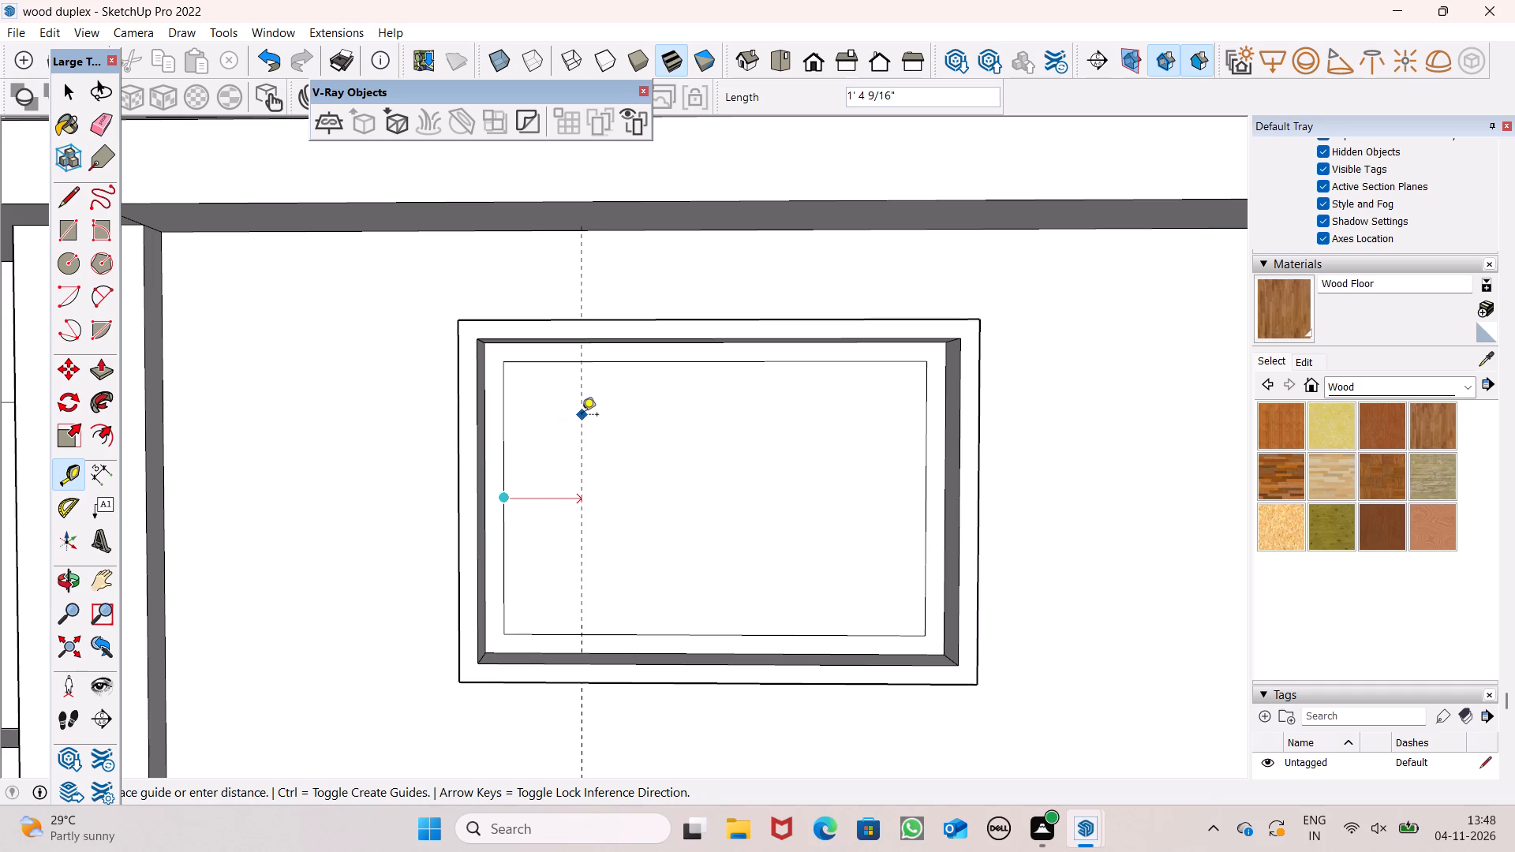
type("1.5'")
key("Return")
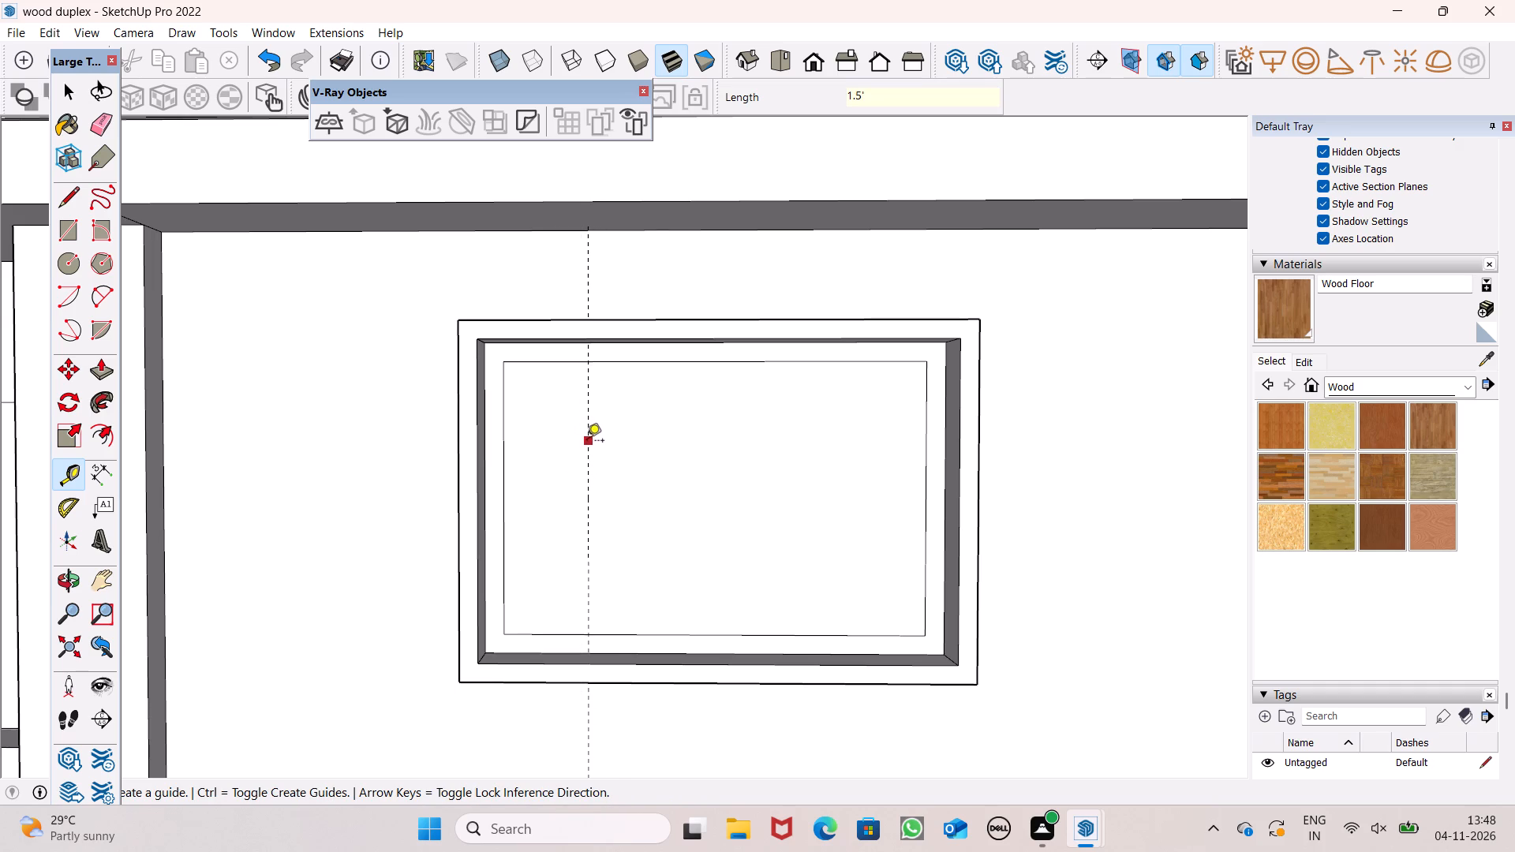
left_click(587, 441)
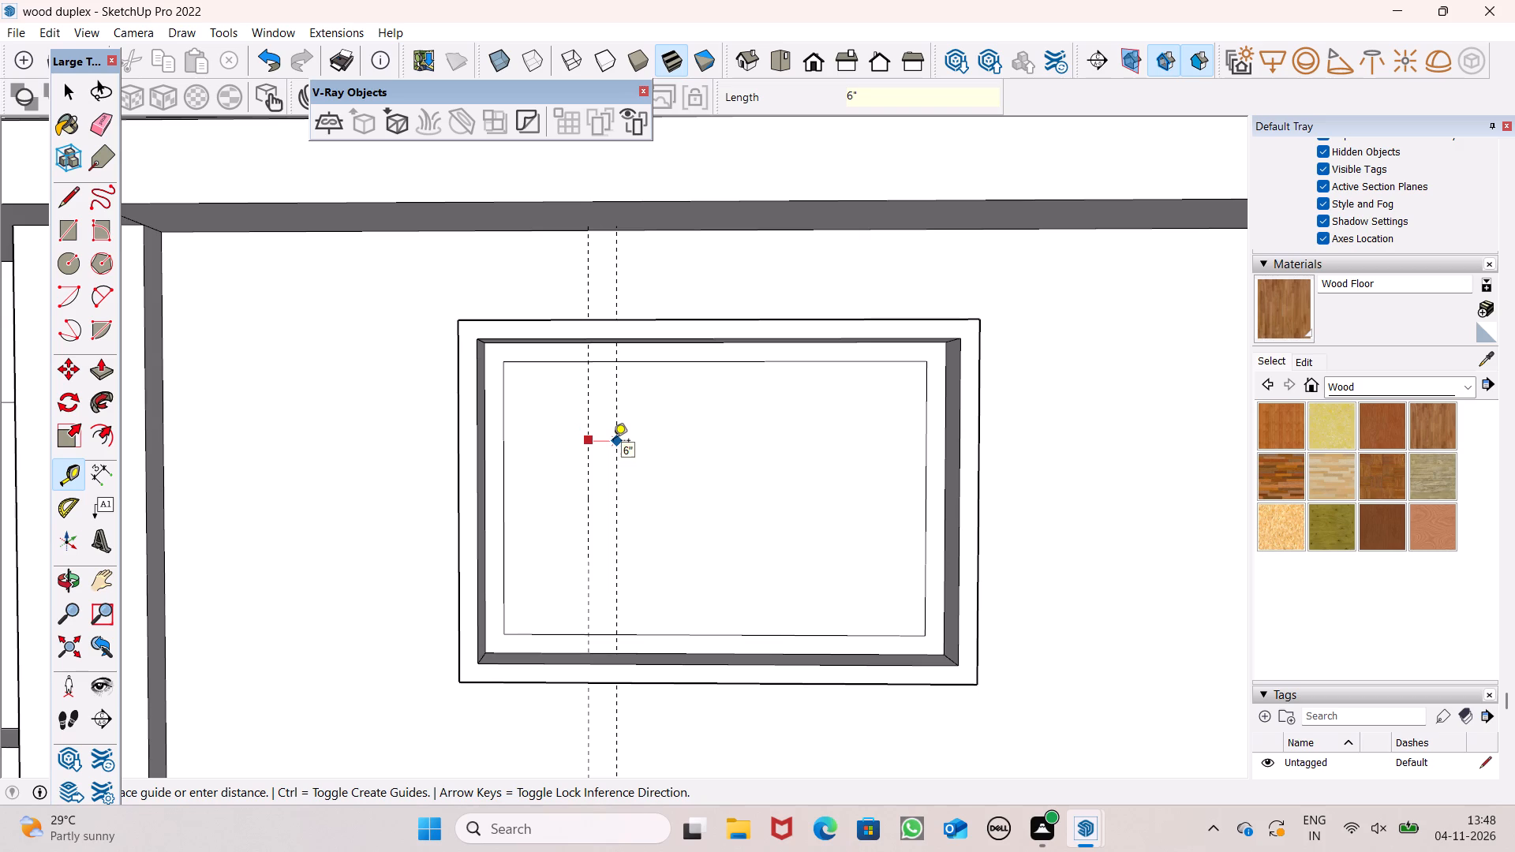
left_click(613, 442)
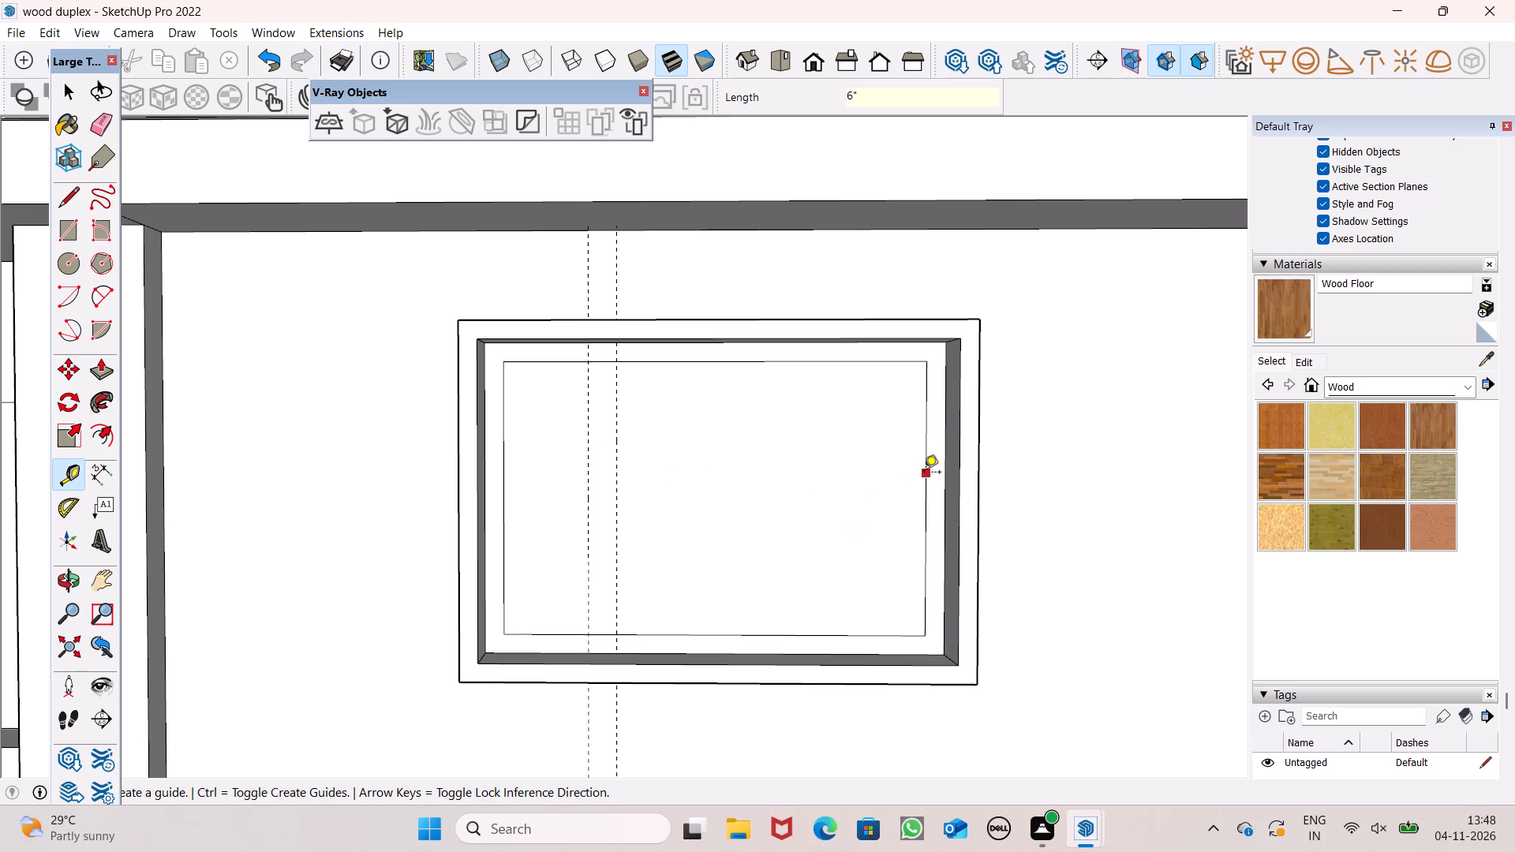
Place two matching vertical guides, one 1.5' inside the inset outline's right edge and another 6" farther in.
left_click(923, 478)
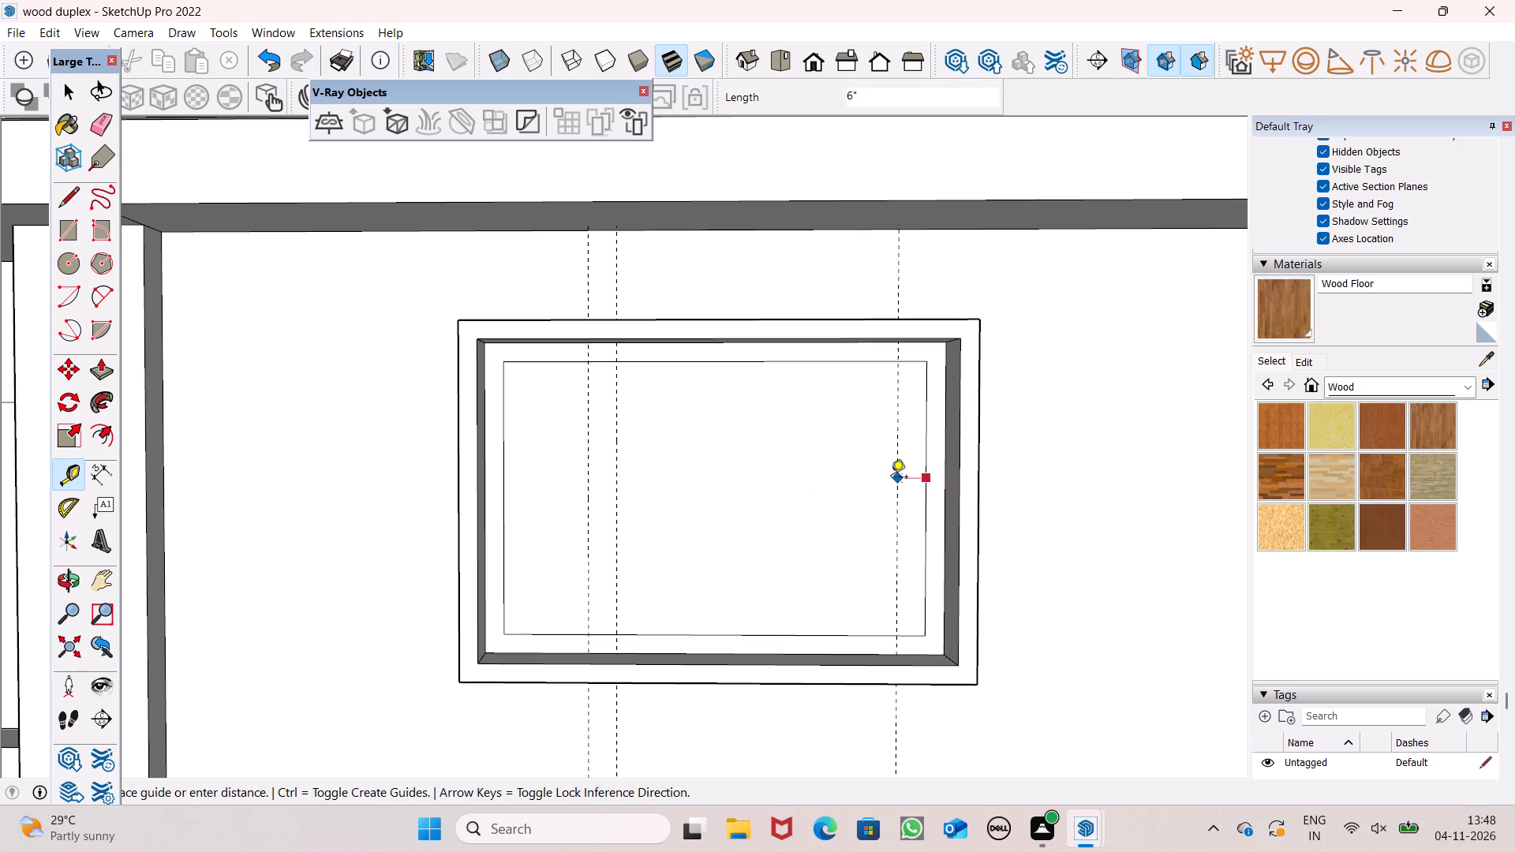
type("1.5'")
key("Return")
left_click(836, 443)
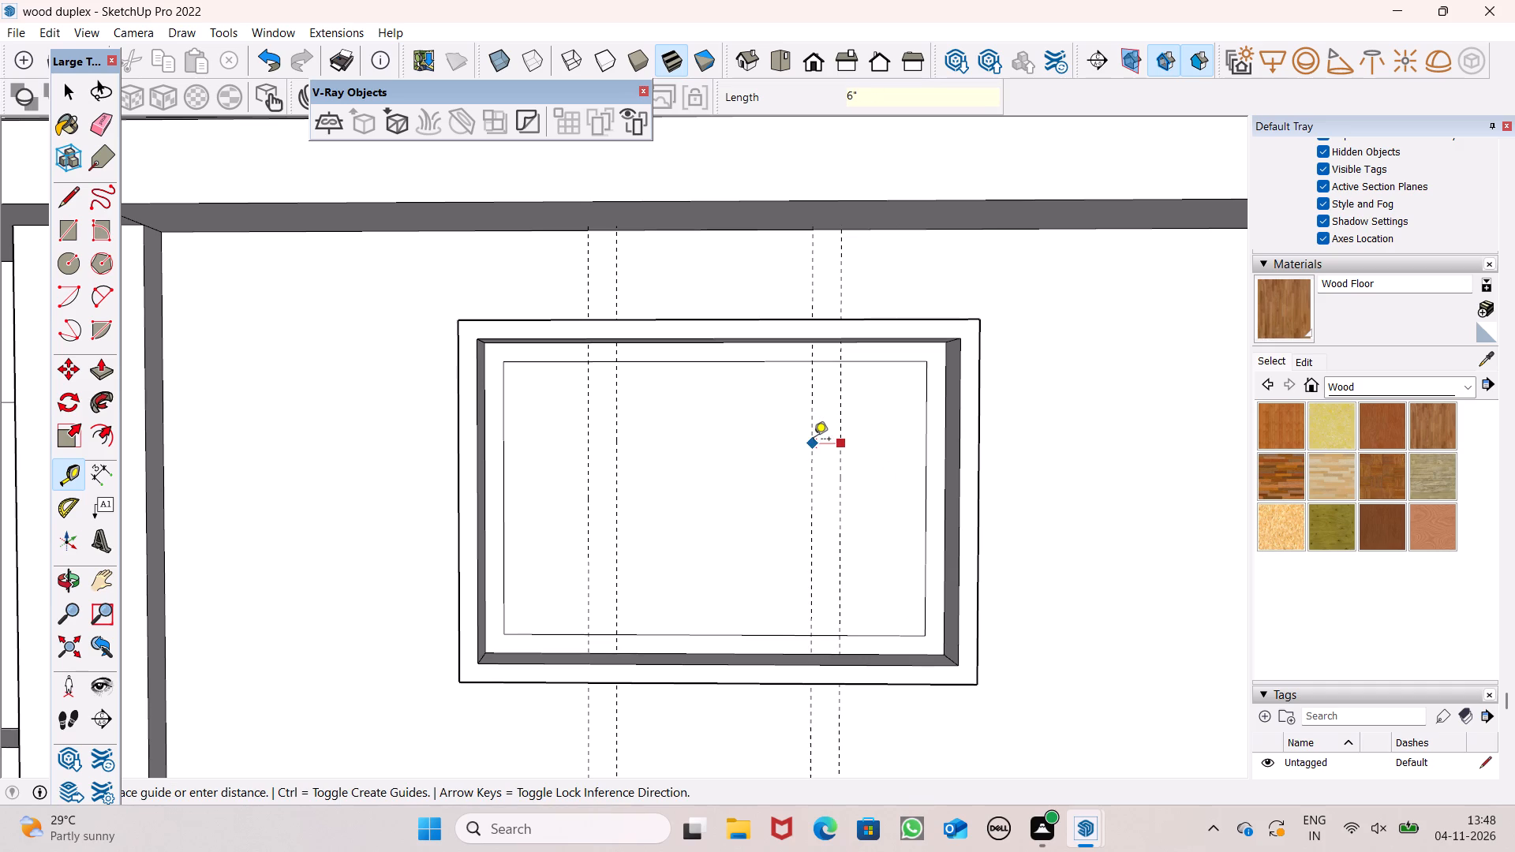
left_click(814, 440)
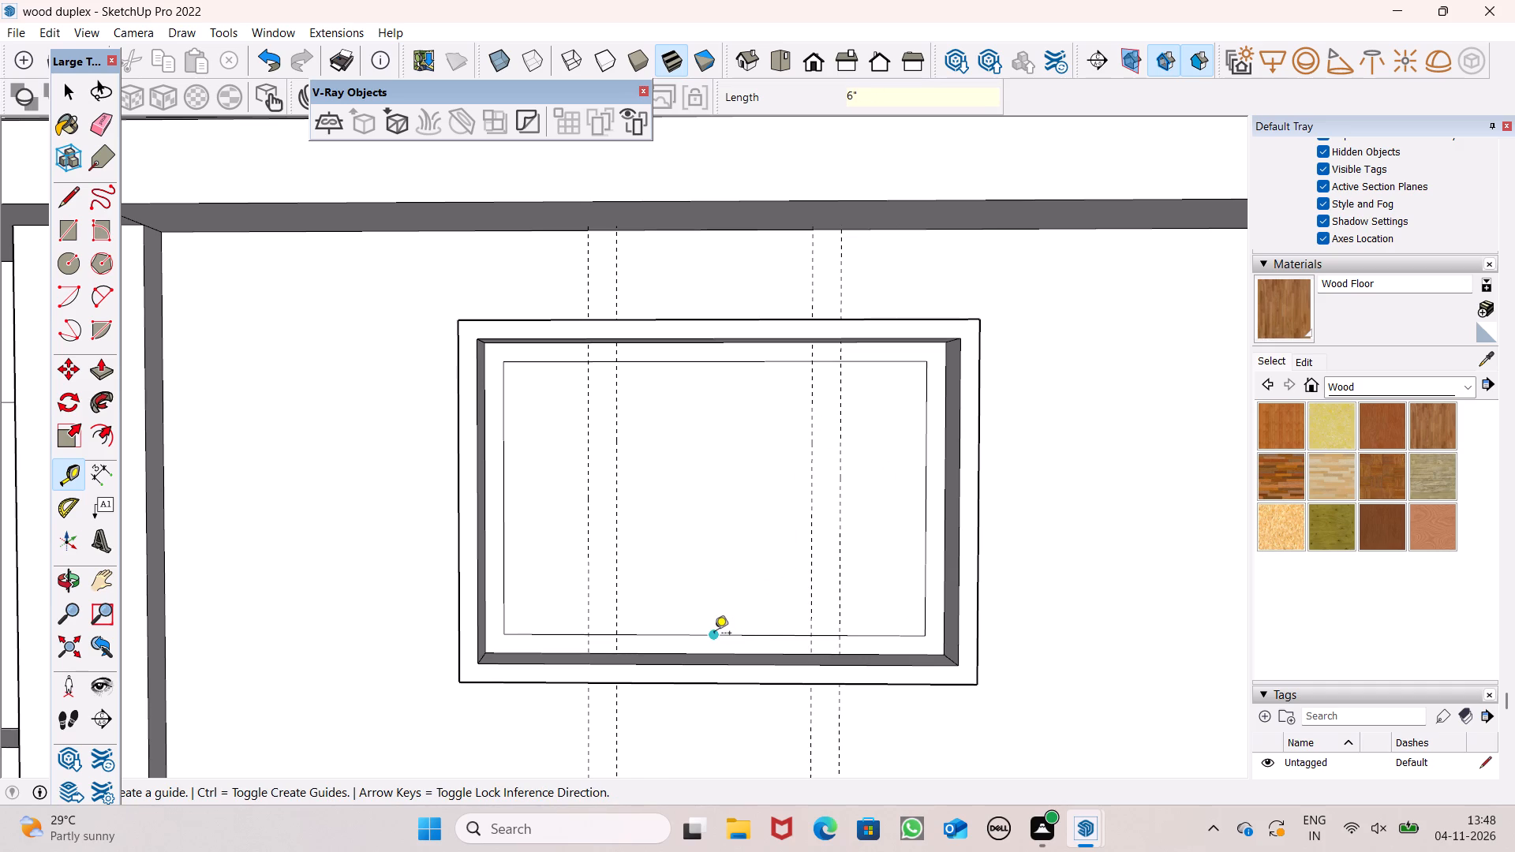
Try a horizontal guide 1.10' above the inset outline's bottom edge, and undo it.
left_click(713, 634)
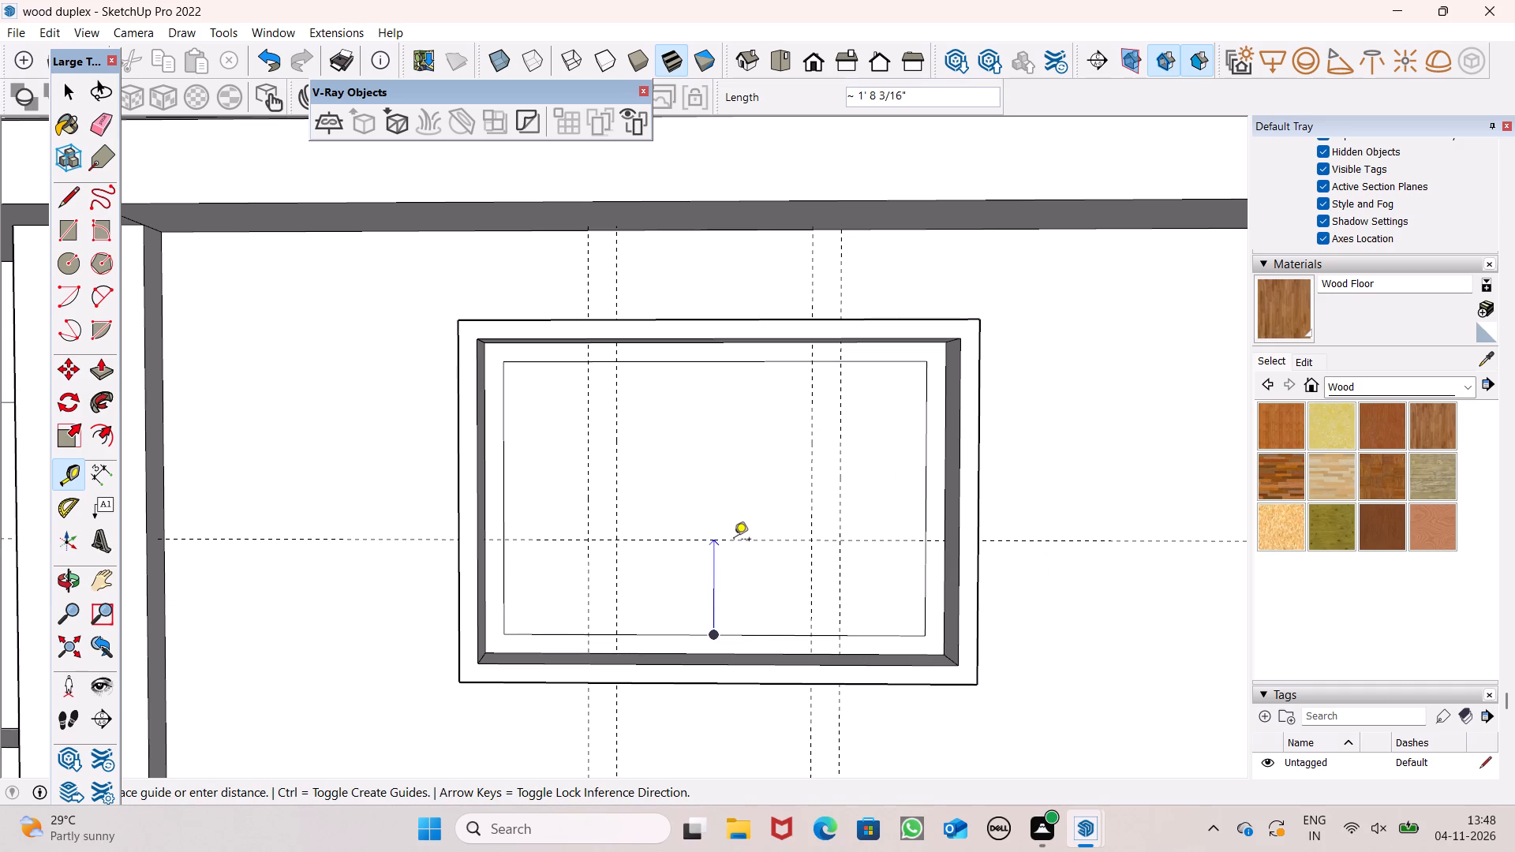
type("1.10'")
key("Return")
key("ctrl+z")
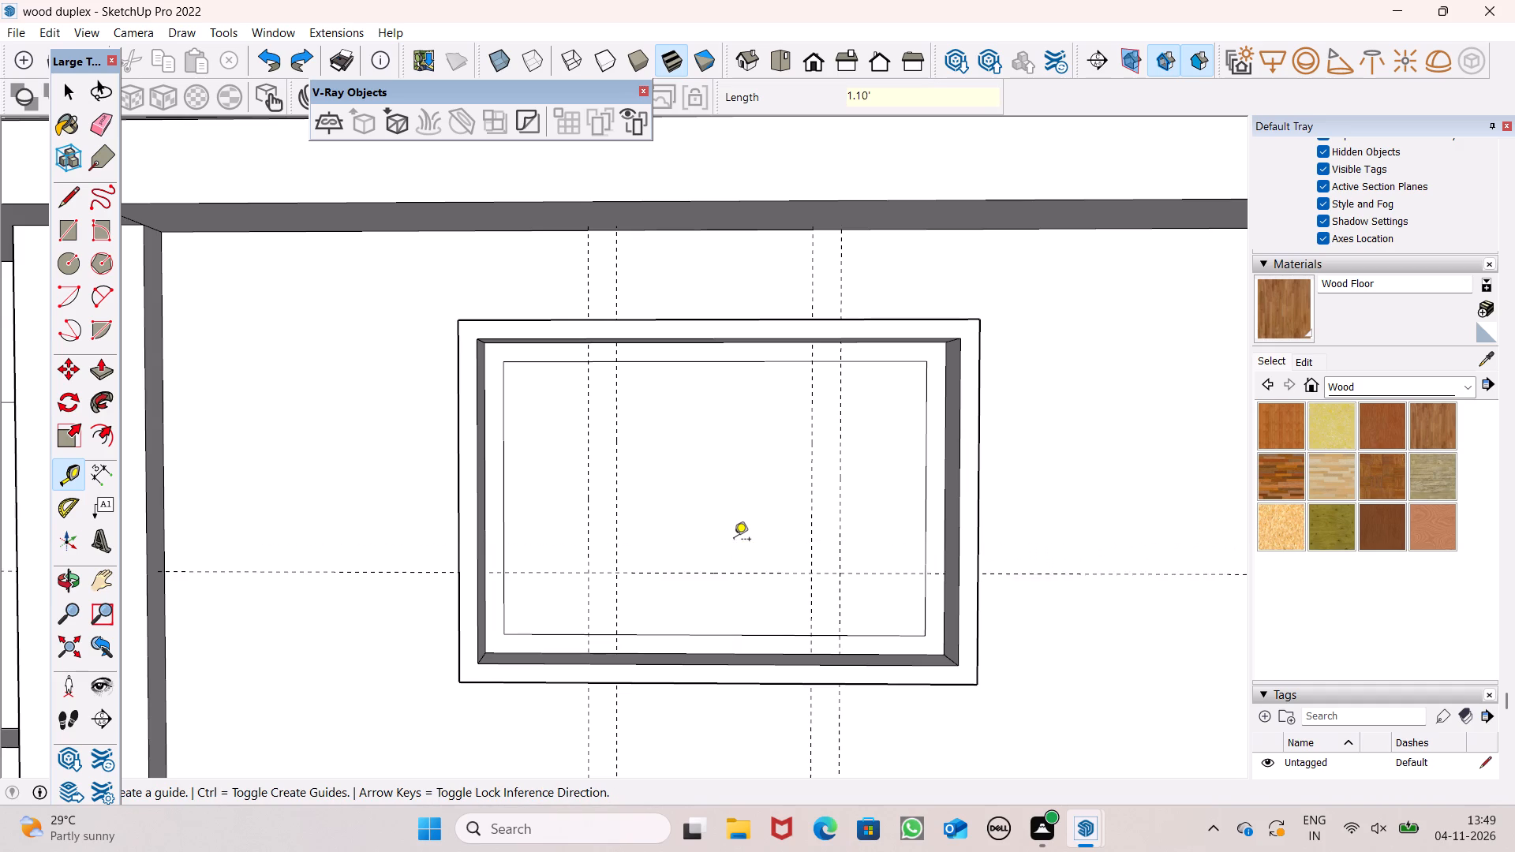
Place a horizontal guide about 1' 4" above the inset outline's bottom edge and a second one 6" above it.
left_click(713, 637)
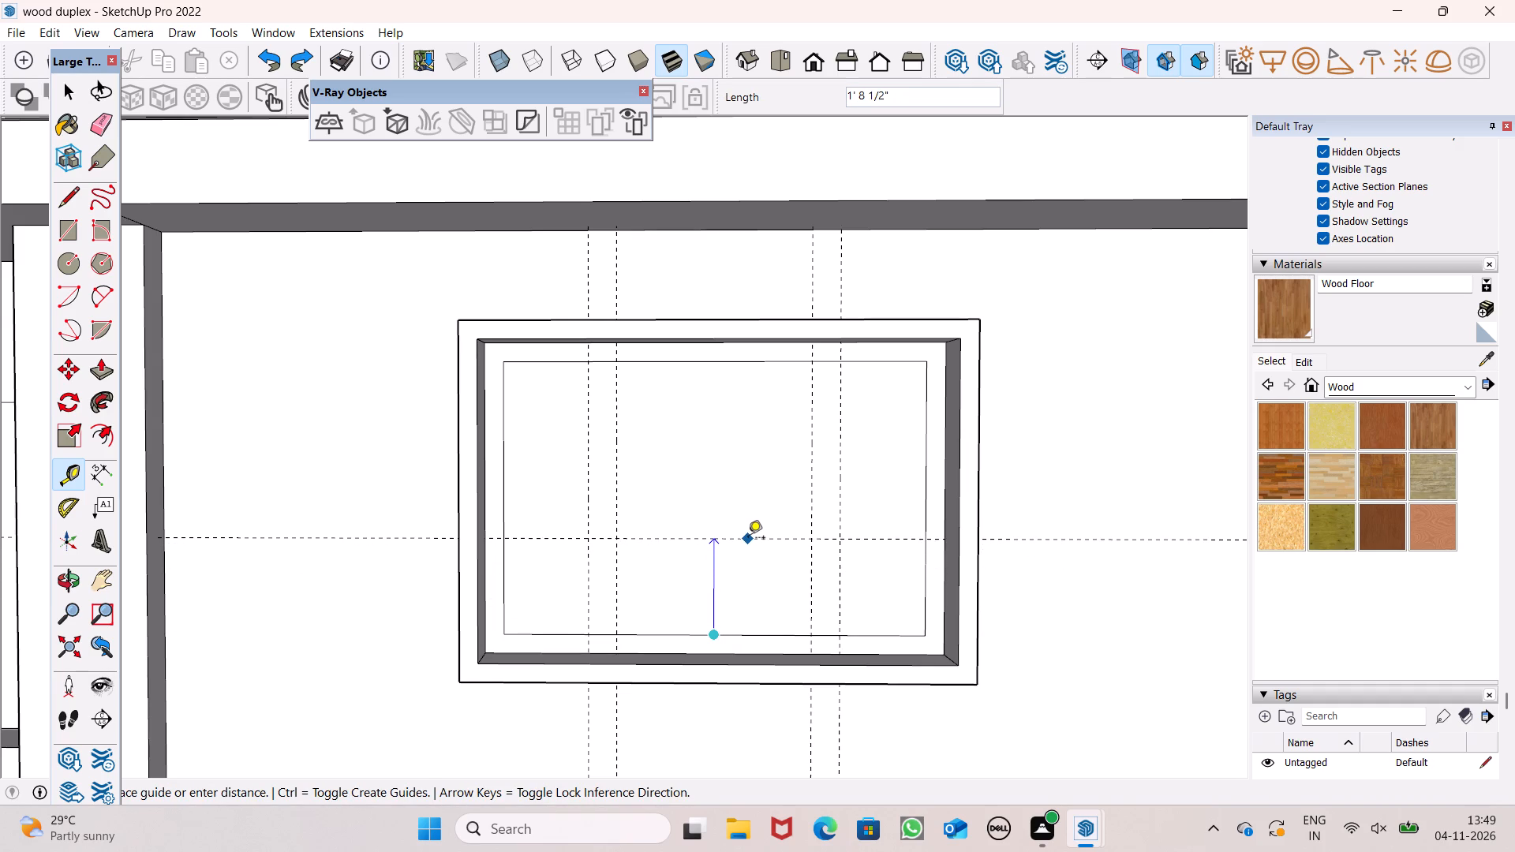
left_click(745, 559)
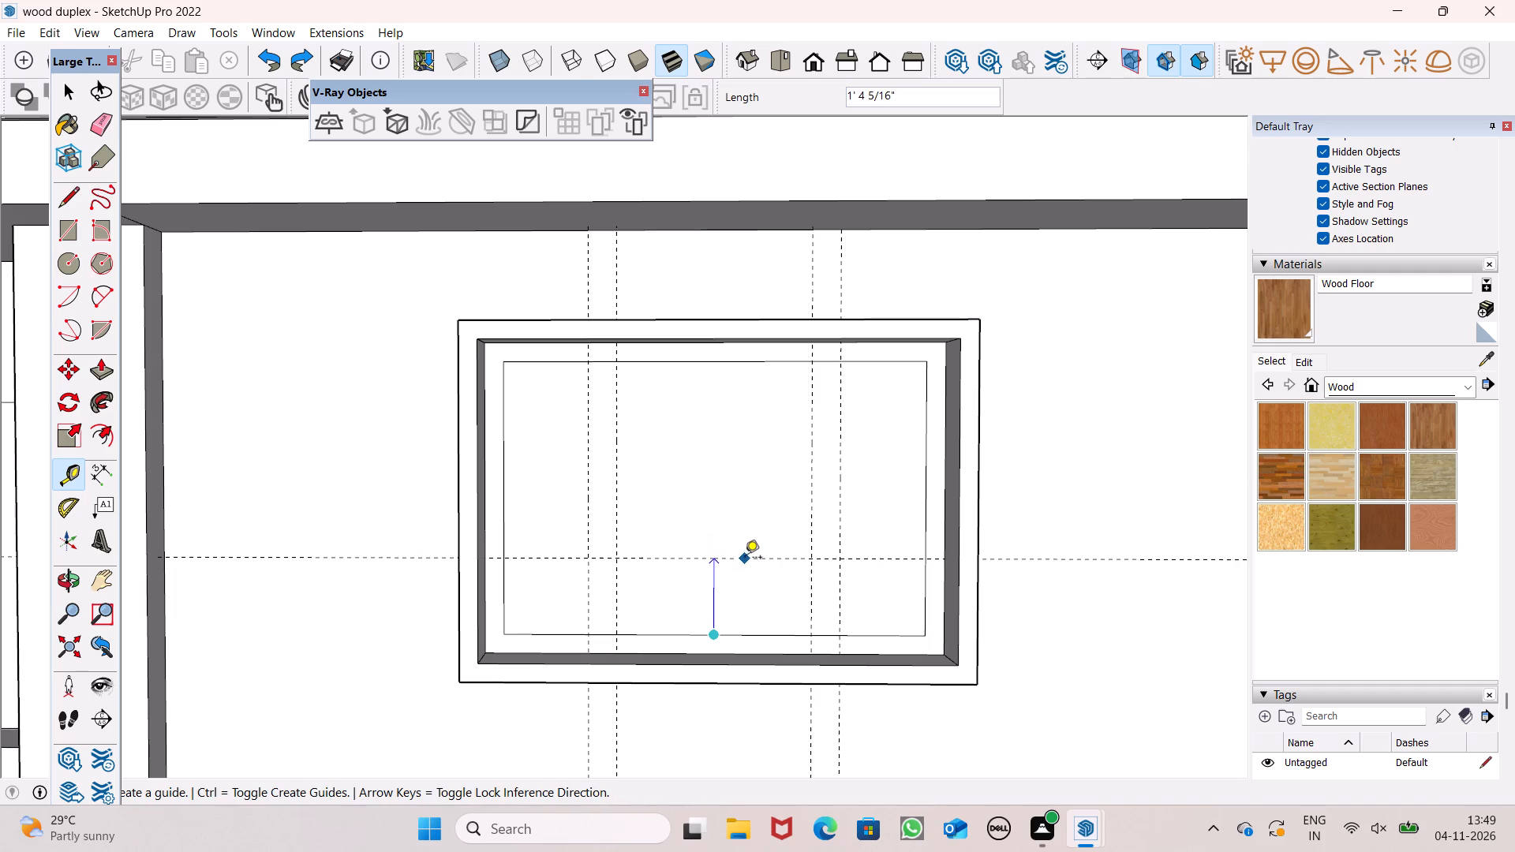
scroll(745, 559, "up", 4)
left_click(751, 561)
scroll(751, 561, "down", 3)
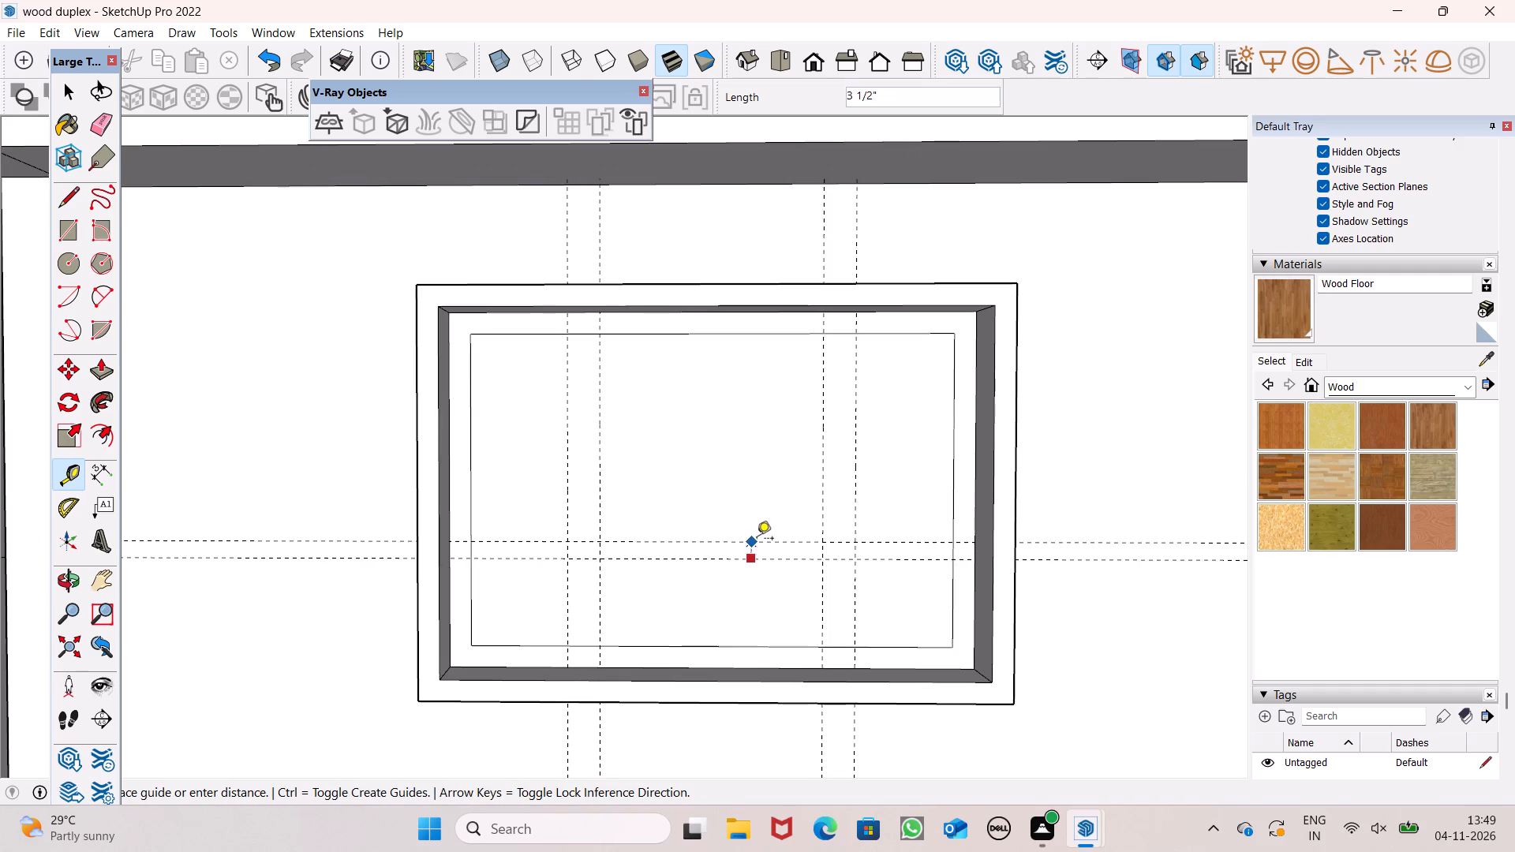
left_click(757, 537)
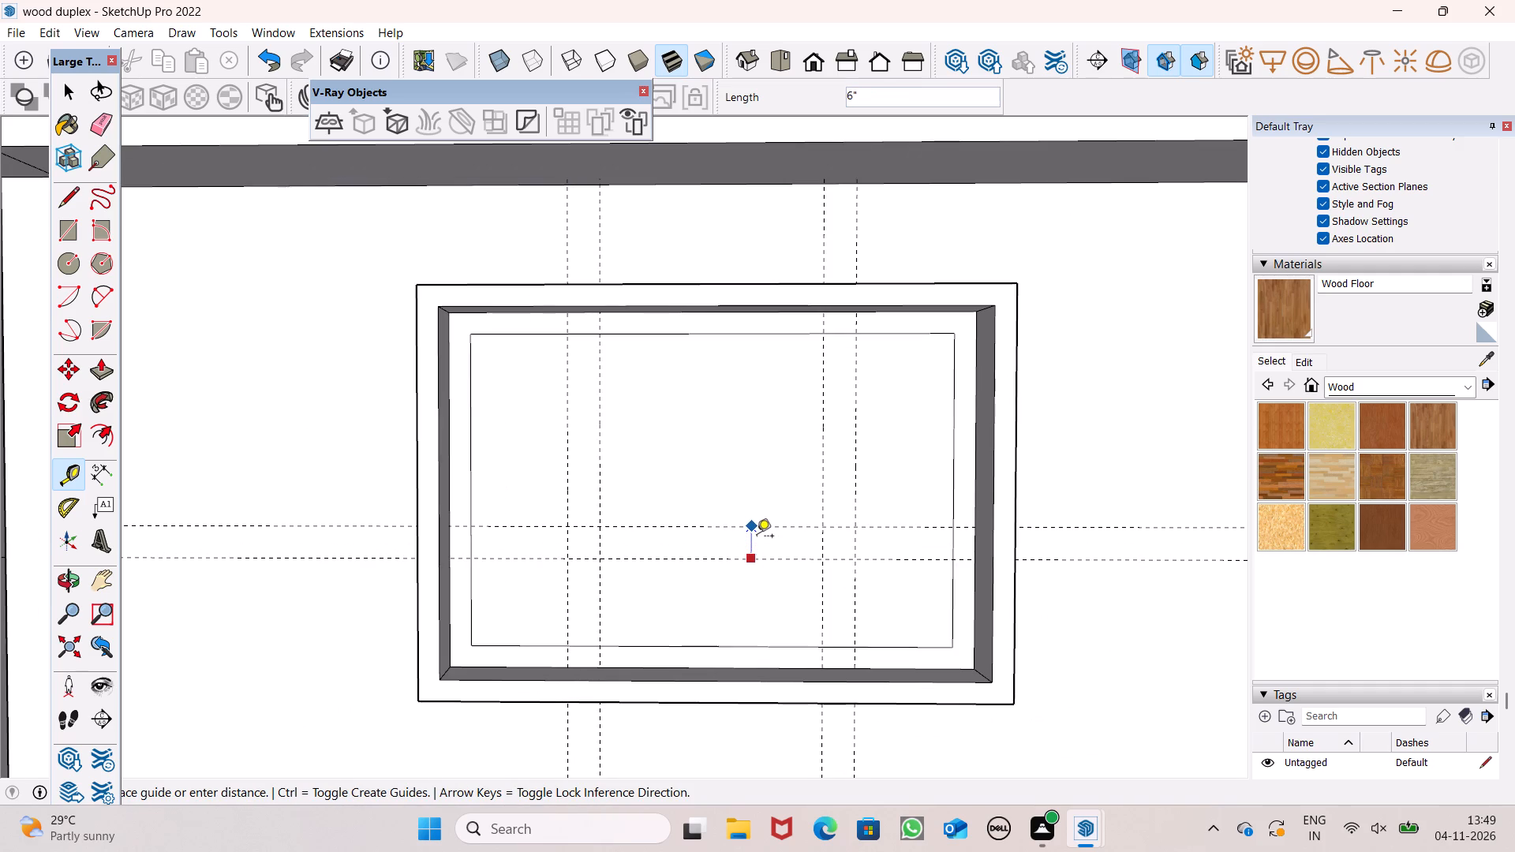
scroll(716, 557, "down", 2)
scroll(734, 529, "up", 2)
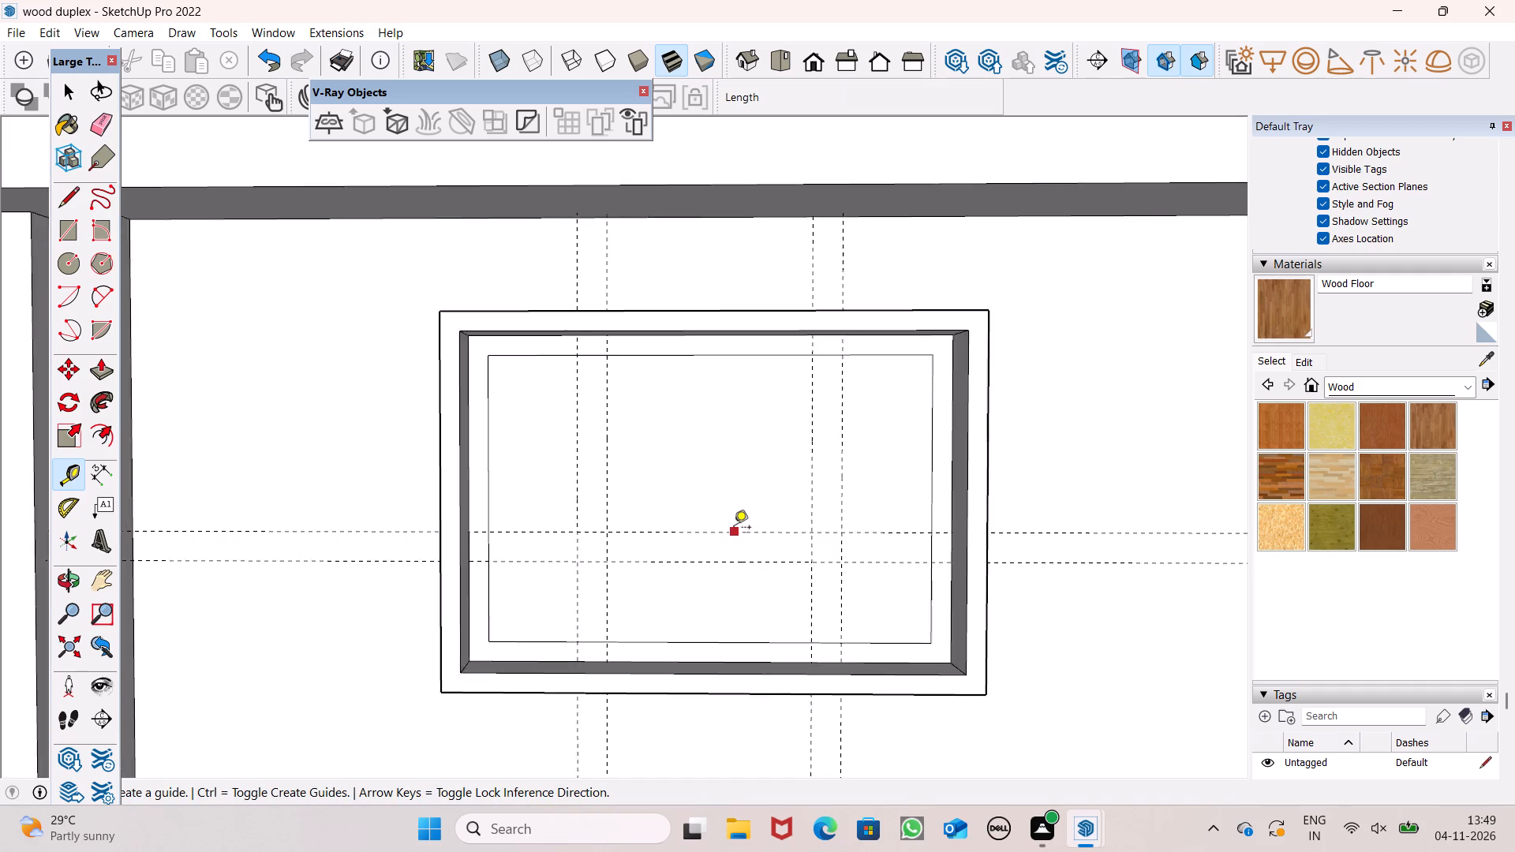
Draw rectangles between the paired guides: two vertical strips 6" by 4' 10" and one horizontal strip 6" by 7' 5 1/4".
key("r")
scroll(563, 409, "up", 2)
scroll(524, 386, "down", 4)
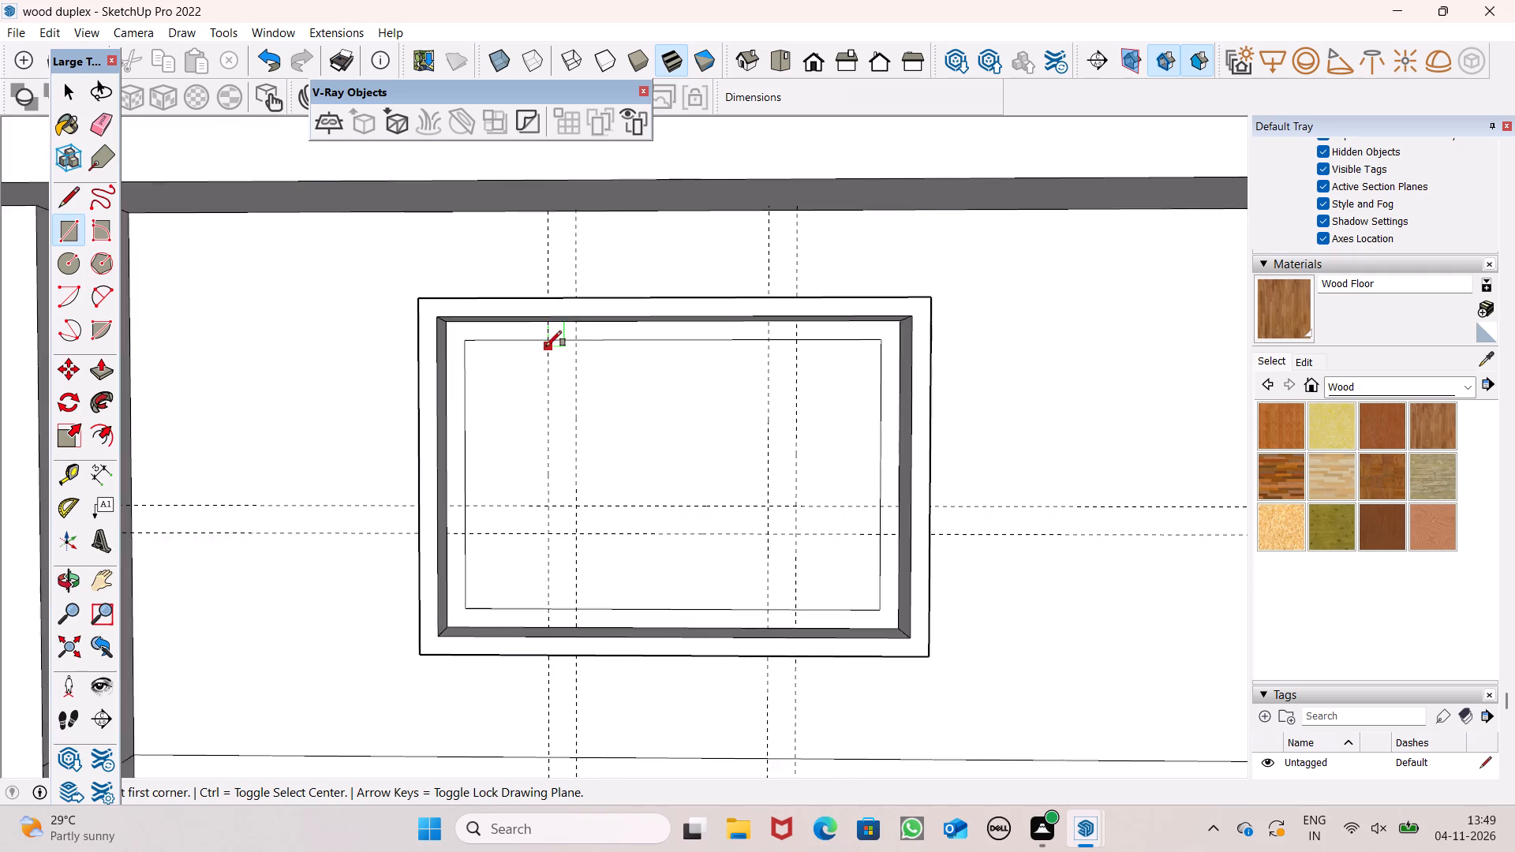
scroll(546, 346, "up", 4)
left_click(551, 334)
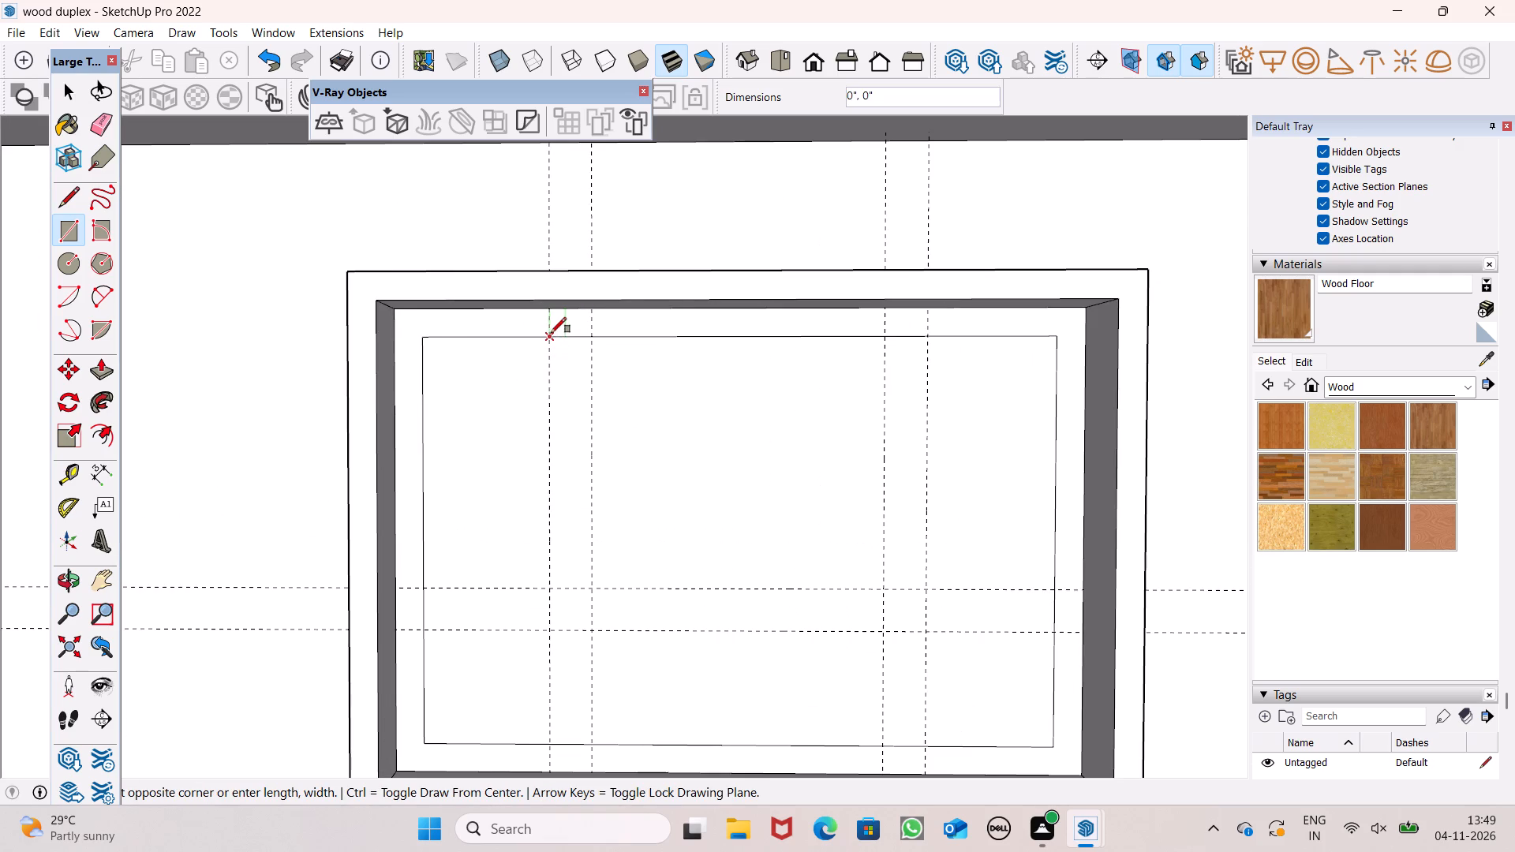
scroll(551, 333, "down", 5)
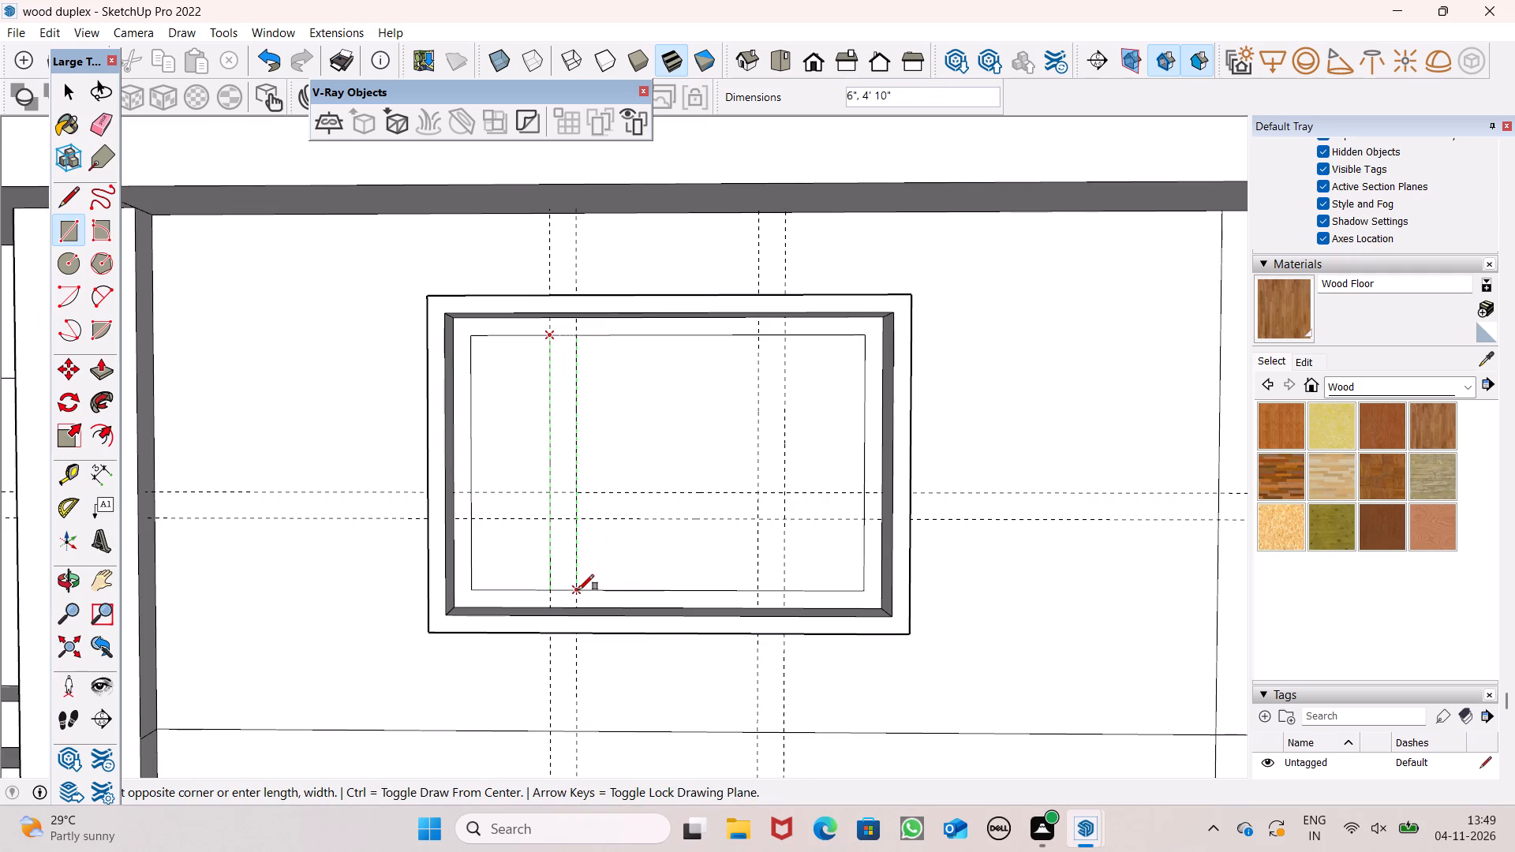
left_click(578, 590)
left_click(473, 492)
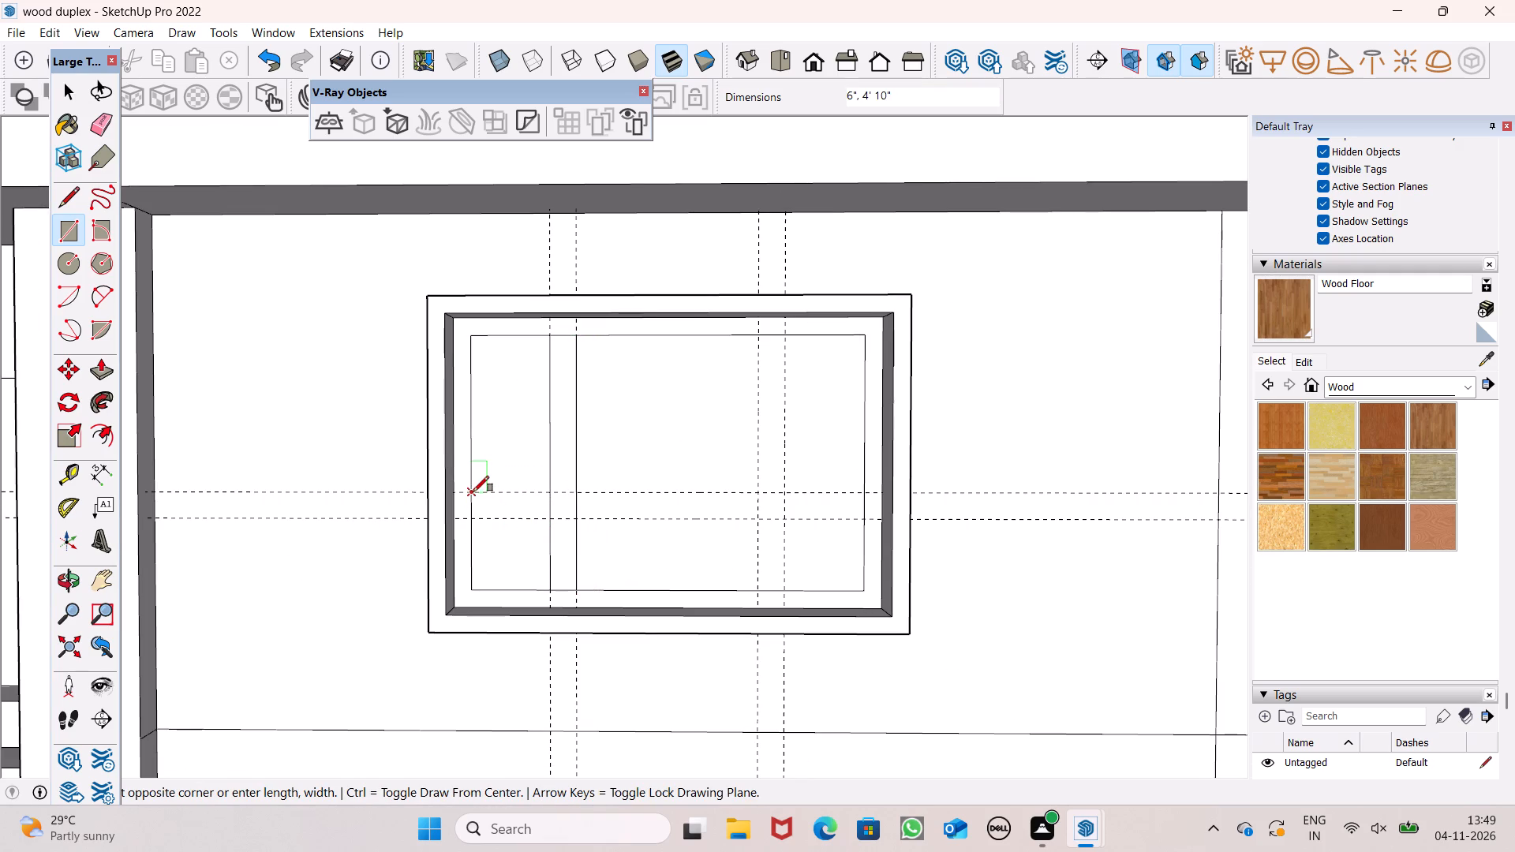
left_click(865, 518)
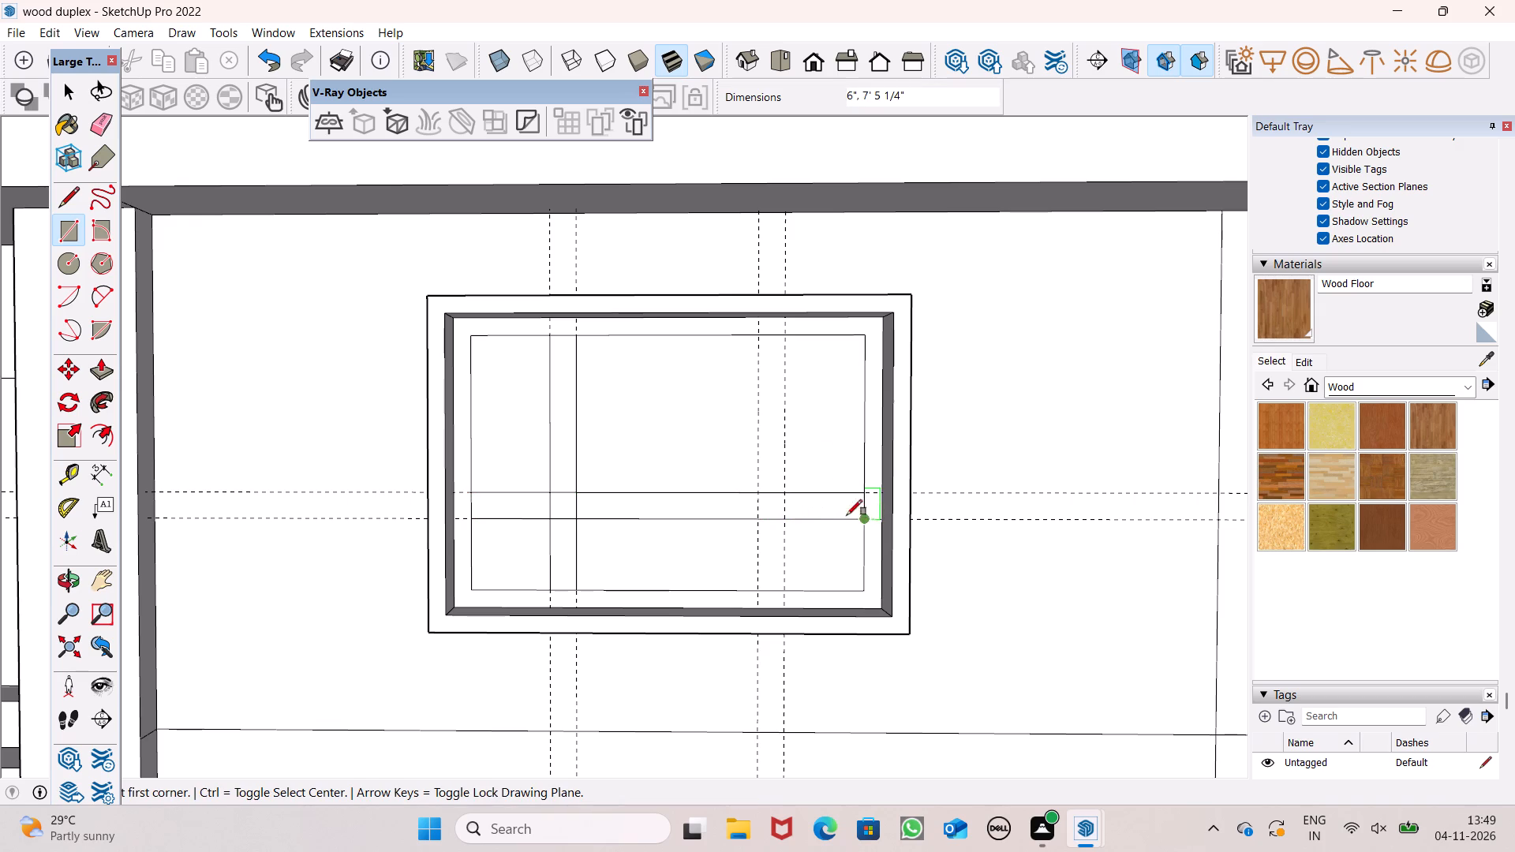
left_click(761, 338)
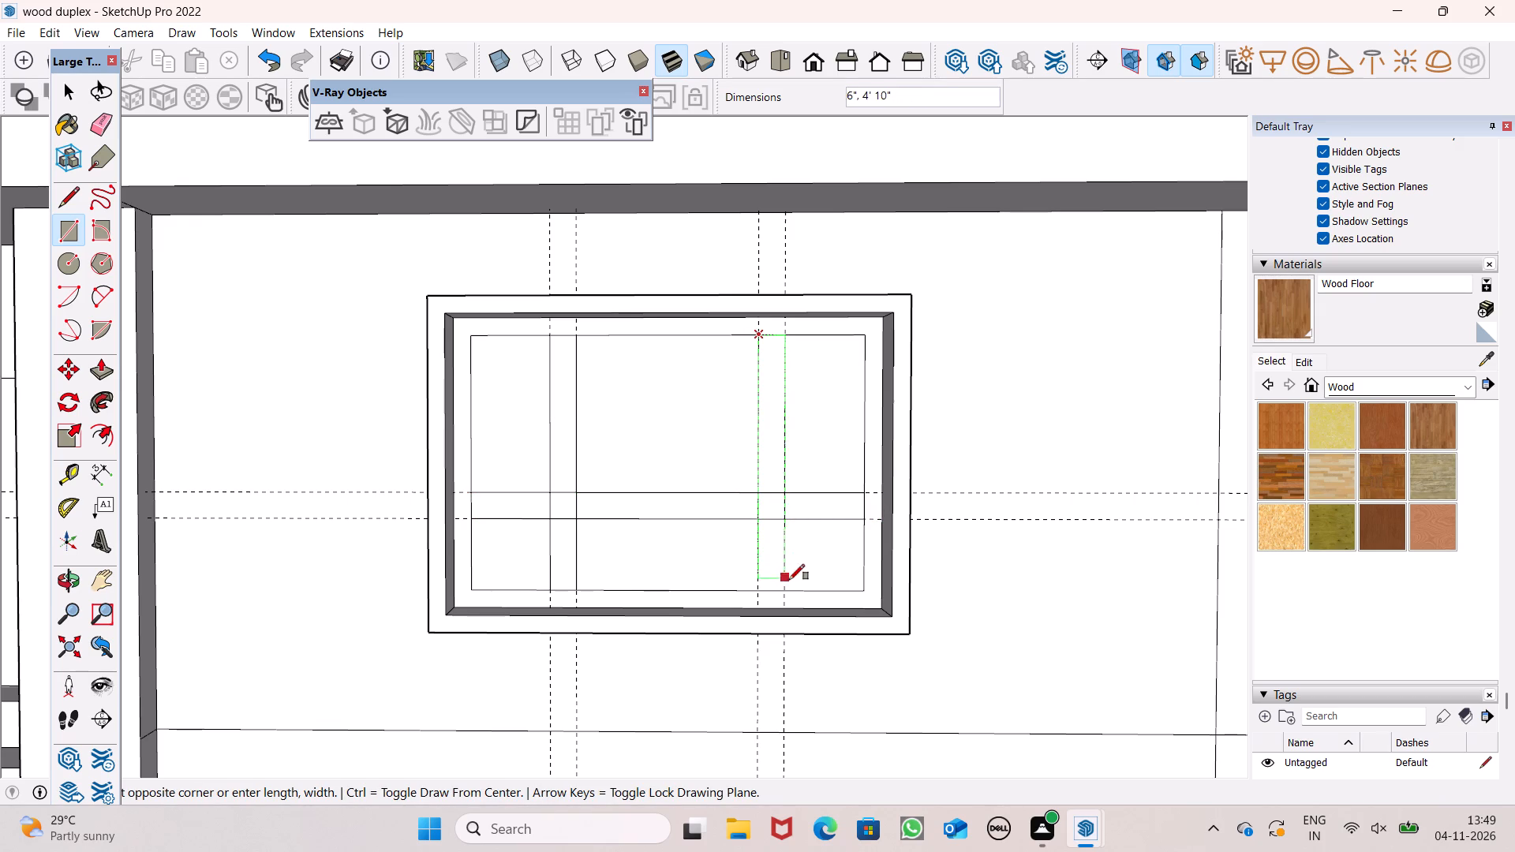
left_click(785, 588)
key("space")
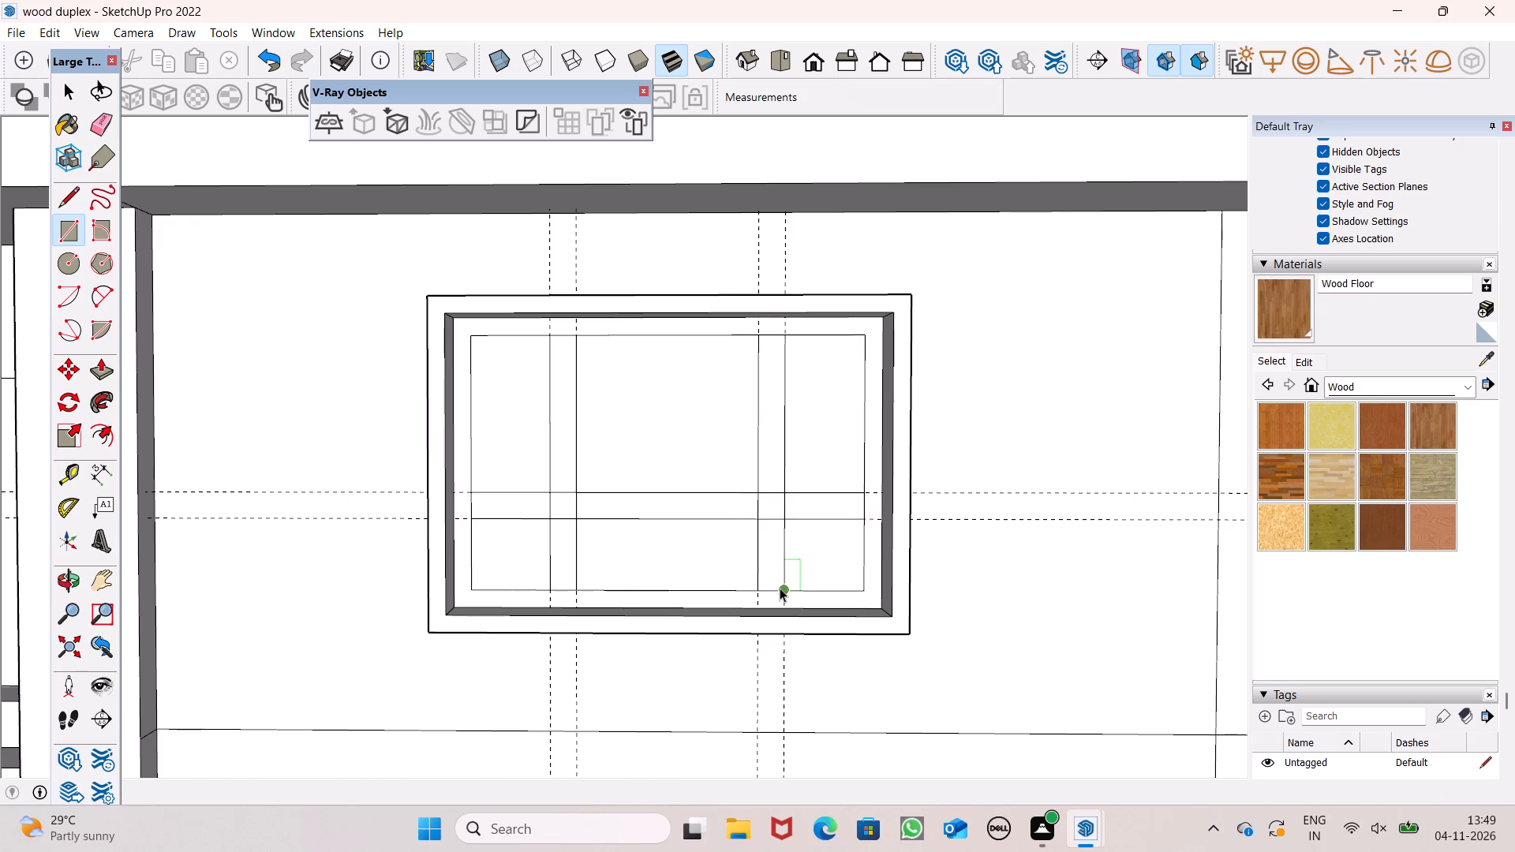
Examine the ground-floor window's strip layout against the upper window and the whole facade.
type("o")
scroll(731, 536, "down", 7)
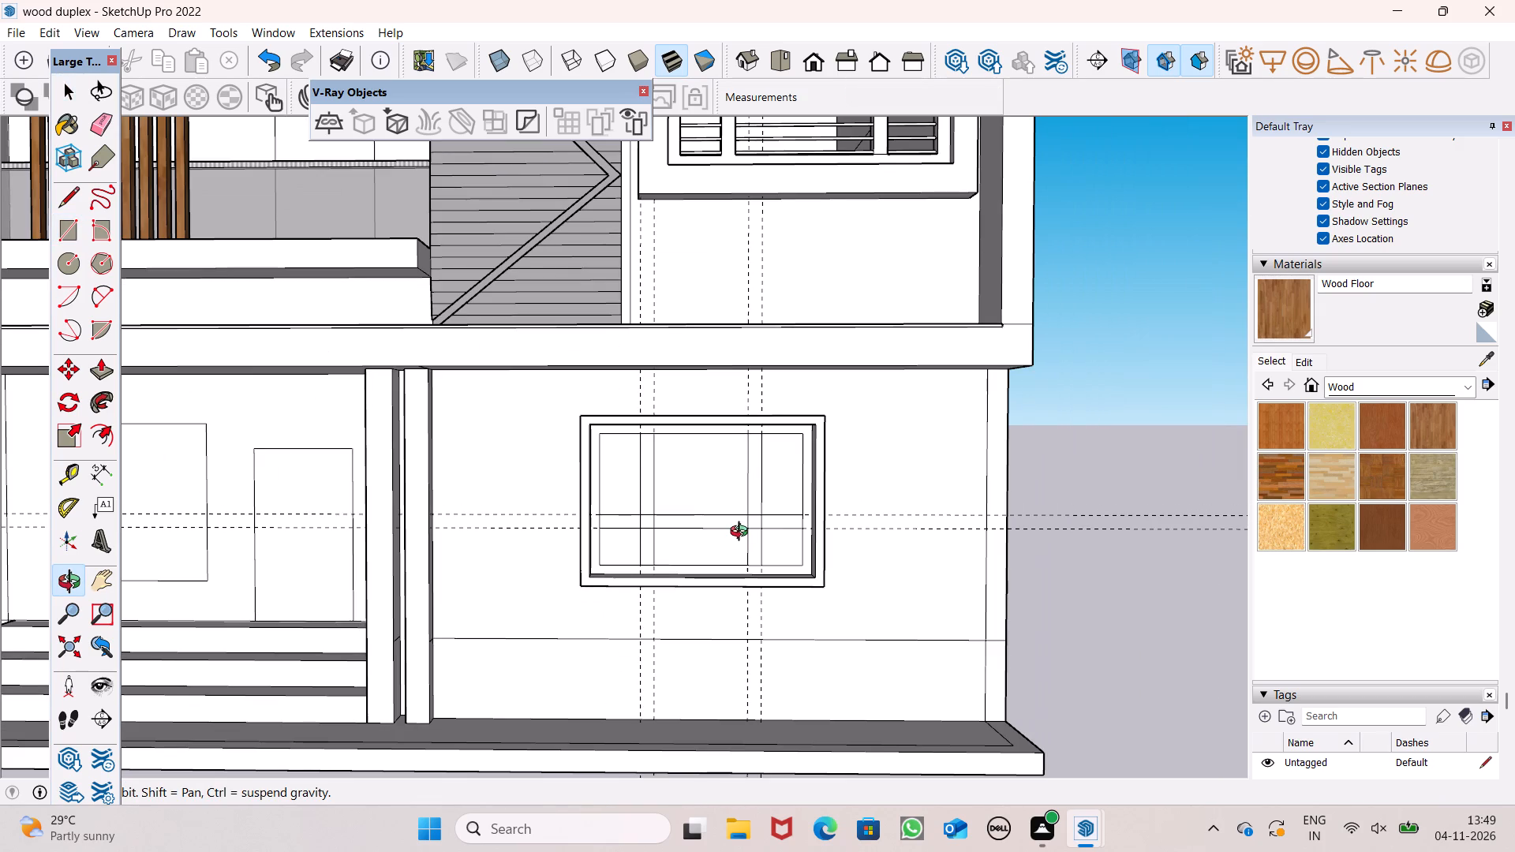
left_click_drag(741, 532, 739, 548, "shift")
left_click(735, 552, "shift")
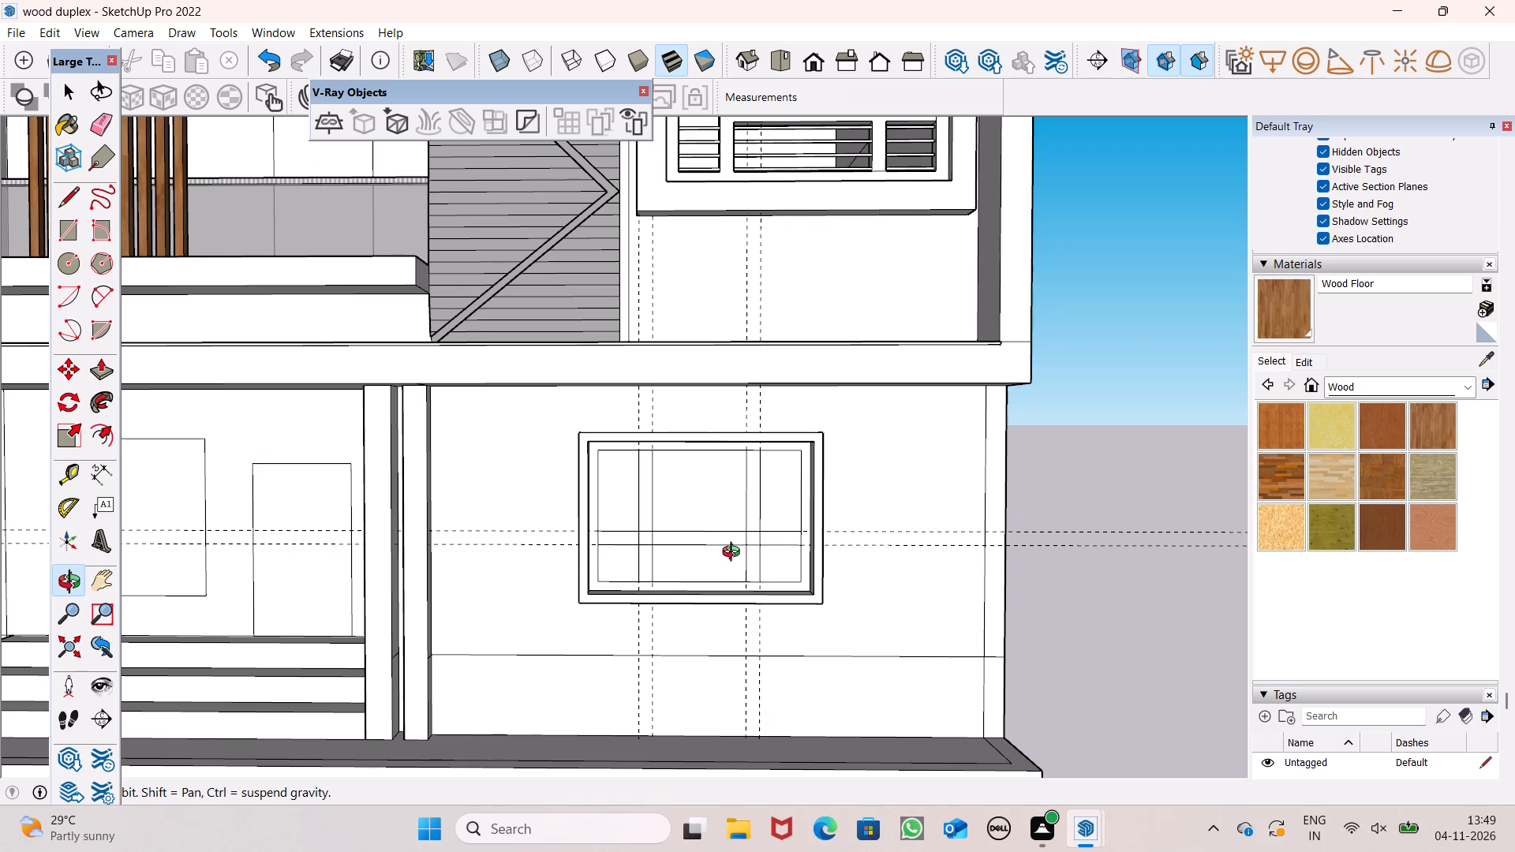
scroll(732, 555, "down", 4)
left_click_drag(727, 551, 722, 577, "shift")
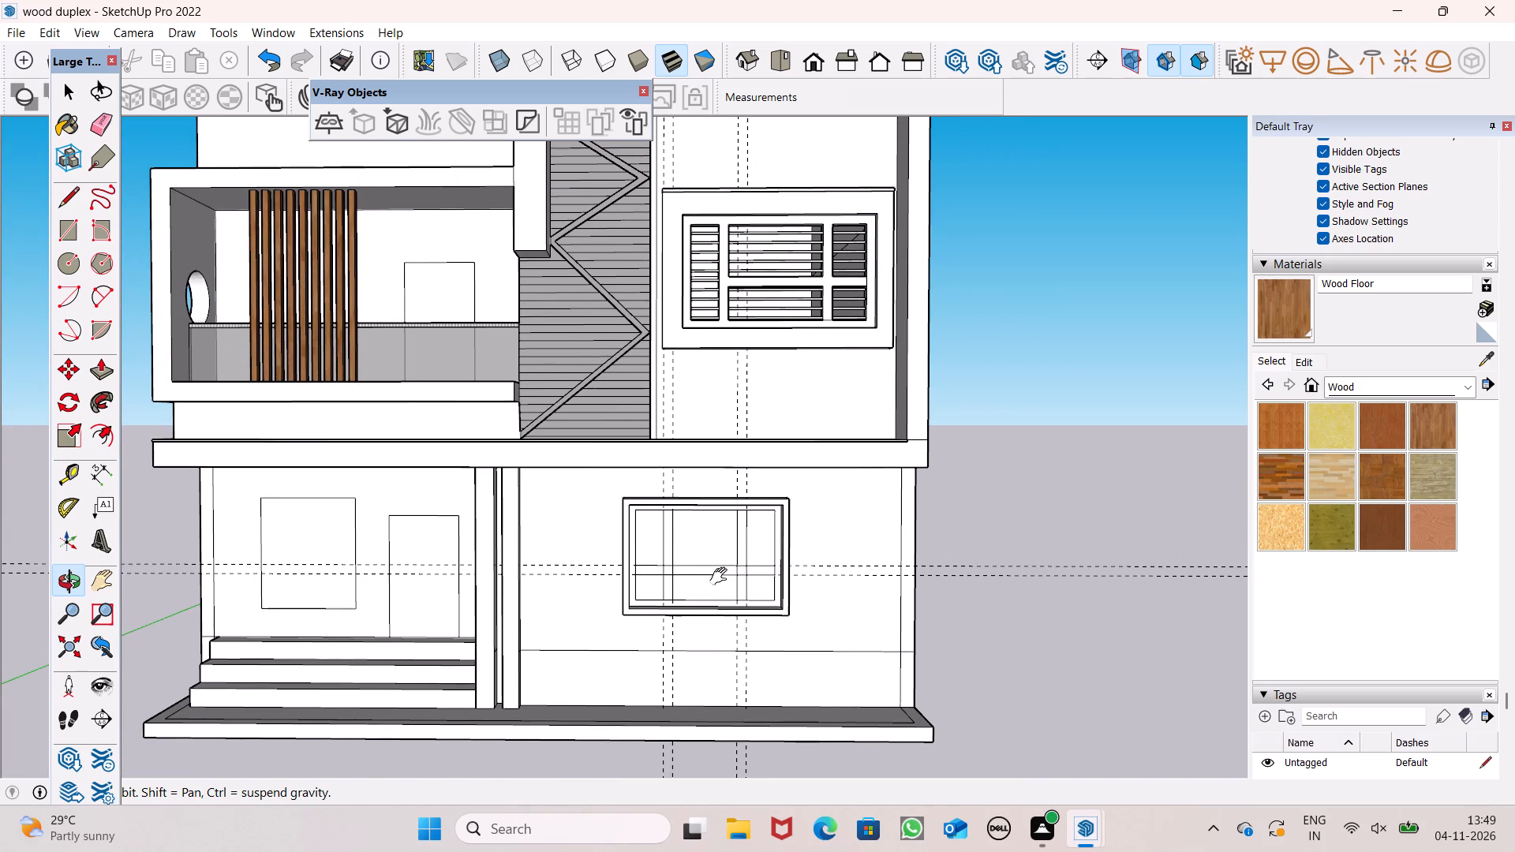
left_click(722, 577, "shift")
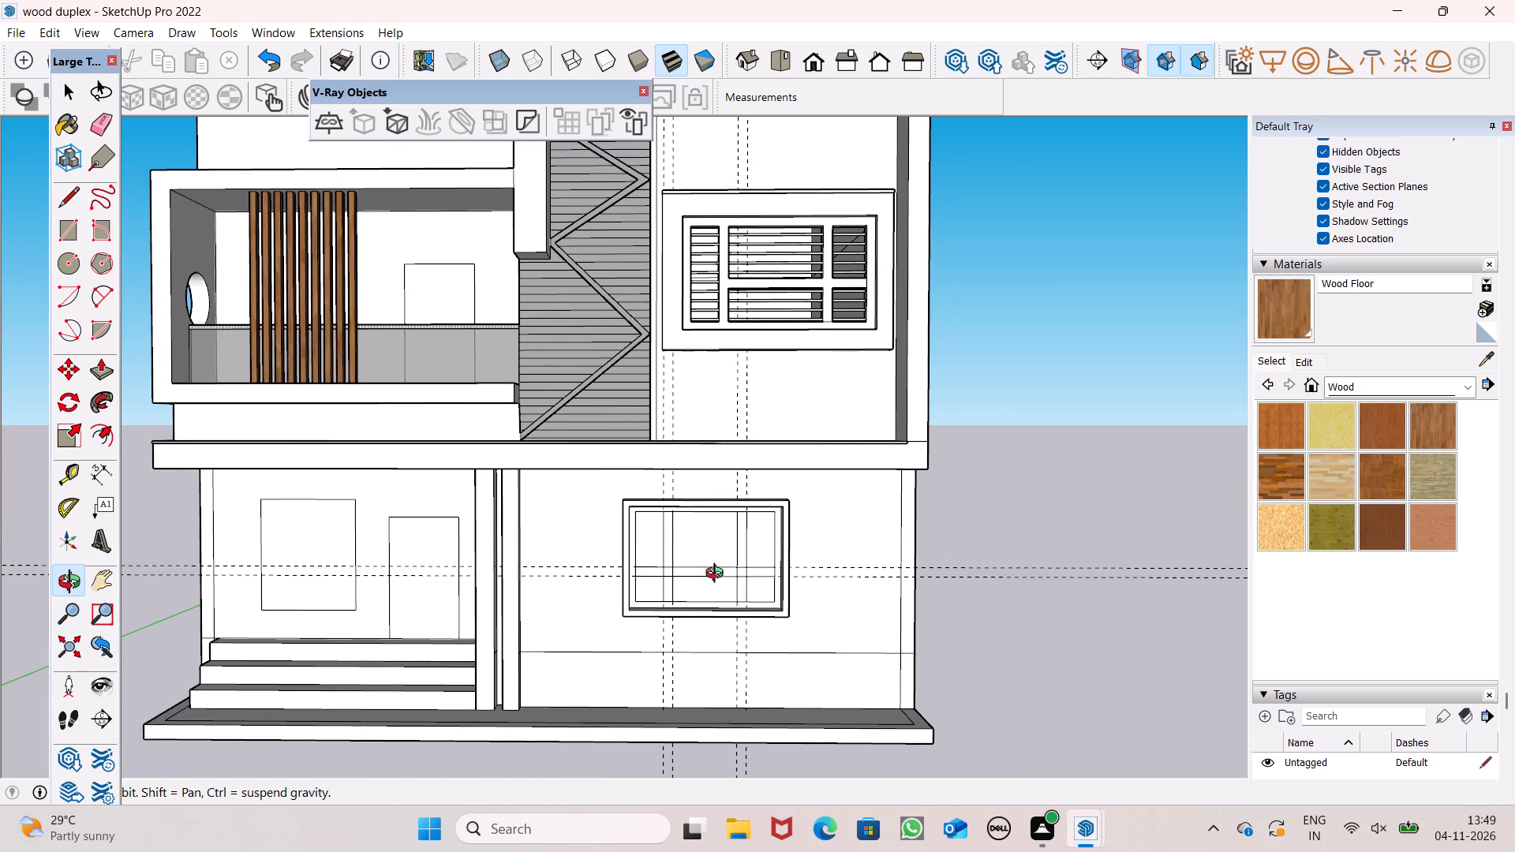
left_click_drag(706, 589, 685, 540, "shift")
left_click_drag(685, 540, 698, 544, "shift")
scroll(679, 546, "up", 3)
scroll(679, 546, "down", 3)
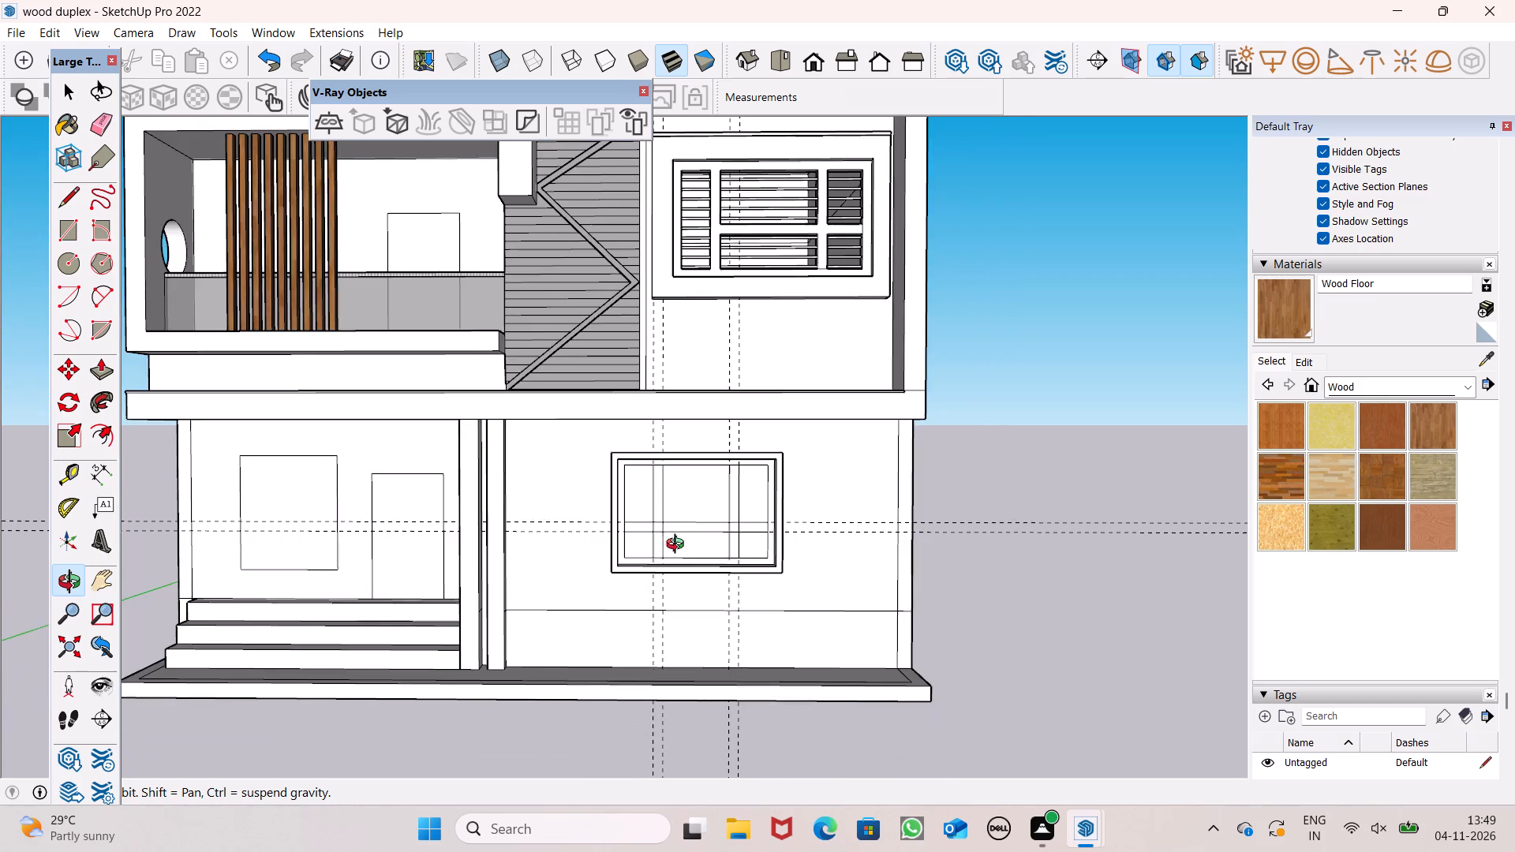
left_click_drag(679, 546, 690, 561, "shift")
Erase the two horizontal guides and the four vertical guides used for the ground-floor window's strips.
key("e")
scroll(692, 561, "down", 2)
left_click_drag(982, 491, 982, 541)
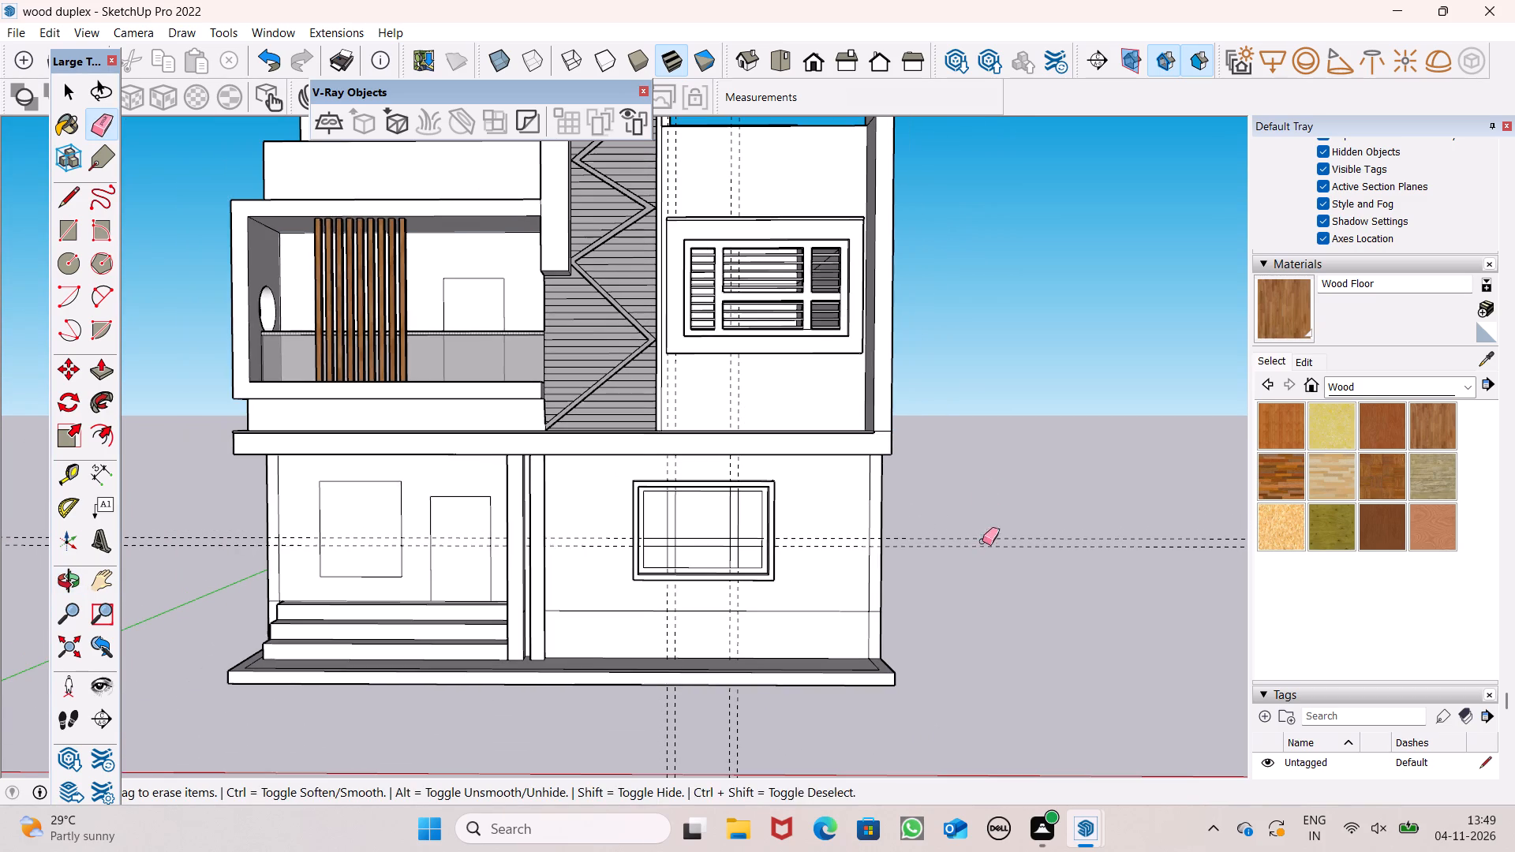
left_click_drag(982, 541, 982, 562)
scroll(790, 704, "up", 5)
left_click_drag(787, 704, 584, 724)
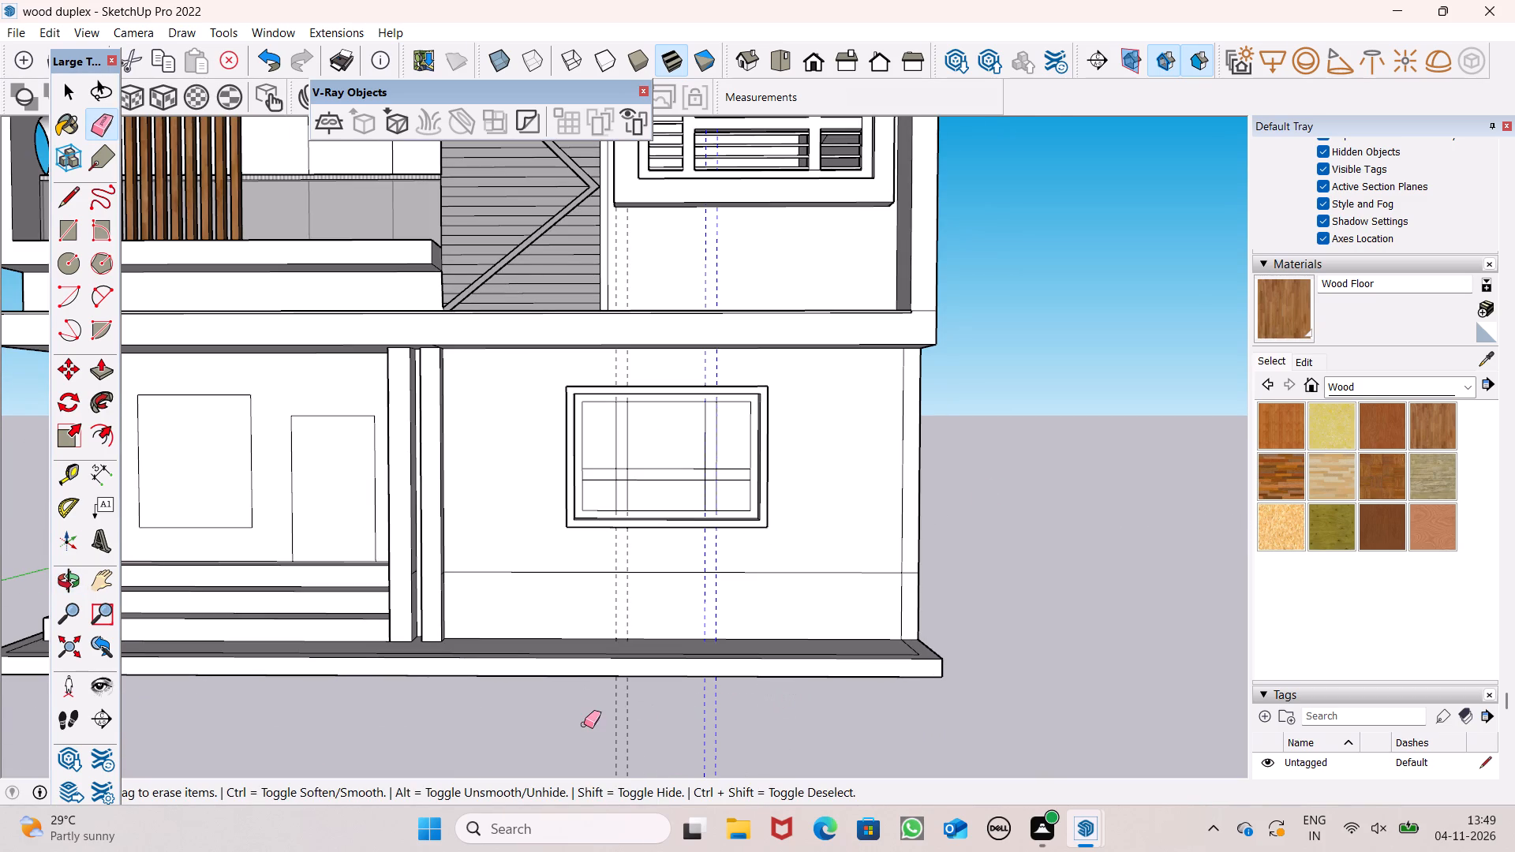
Erase the remaining vertical guides that run through the ground-floor window.
left_click_drag(584, 724, 583, 725)
scroll(624, 721, "up", 4)
left_click_drag(641, 707, 608, 719)
key("space")
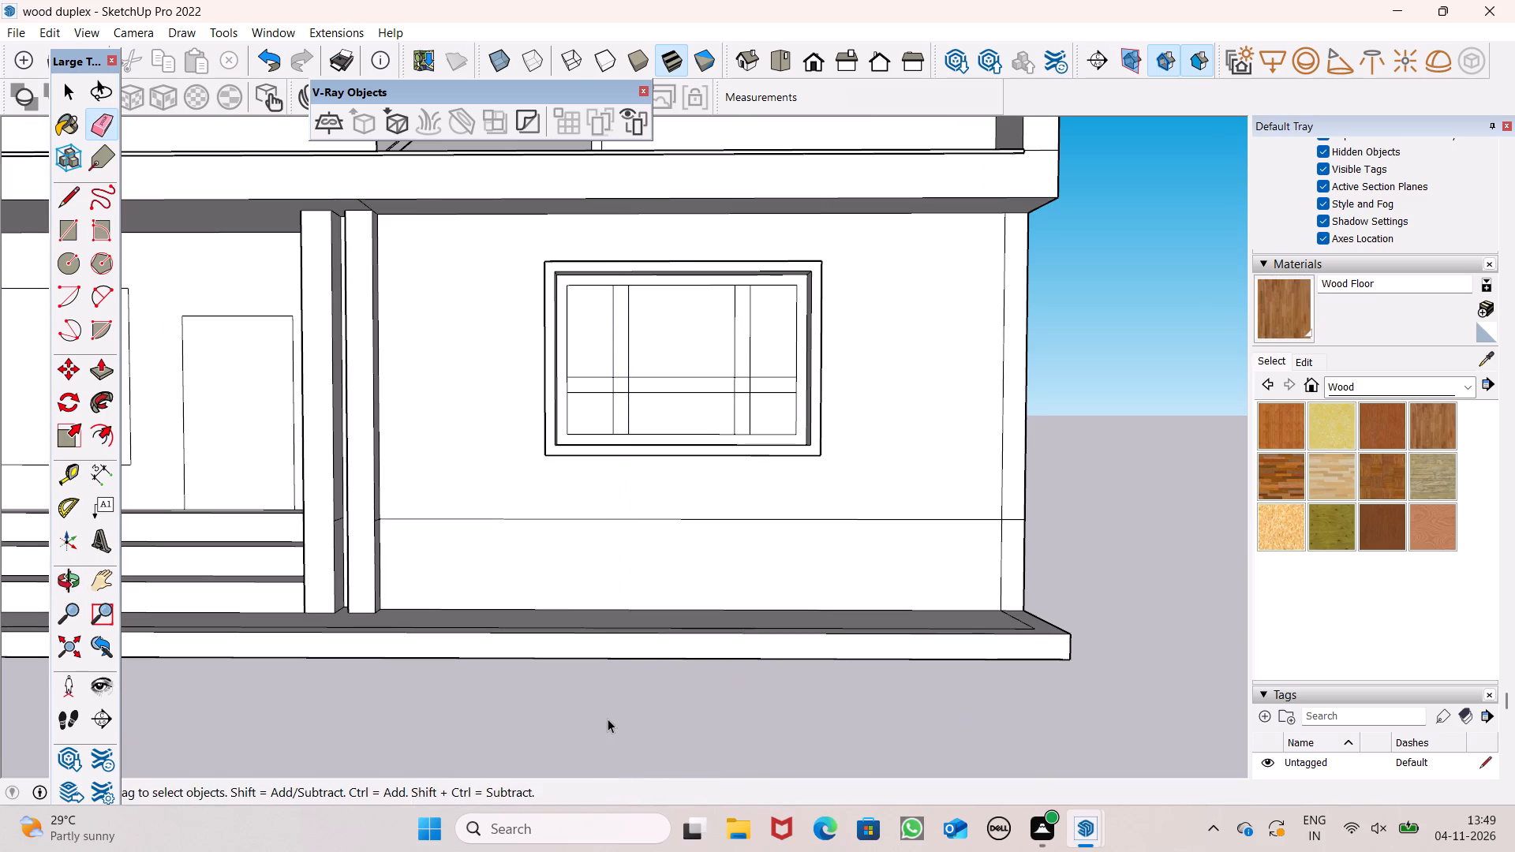
Erase the horizontal strip's lines in the ground-floor window's left bay and the edges where it crosses the left vertical strip.
type("o")
left_click_drag(601, 645, 599, 671, "shift")
scroll(628, 452, "up", 1)
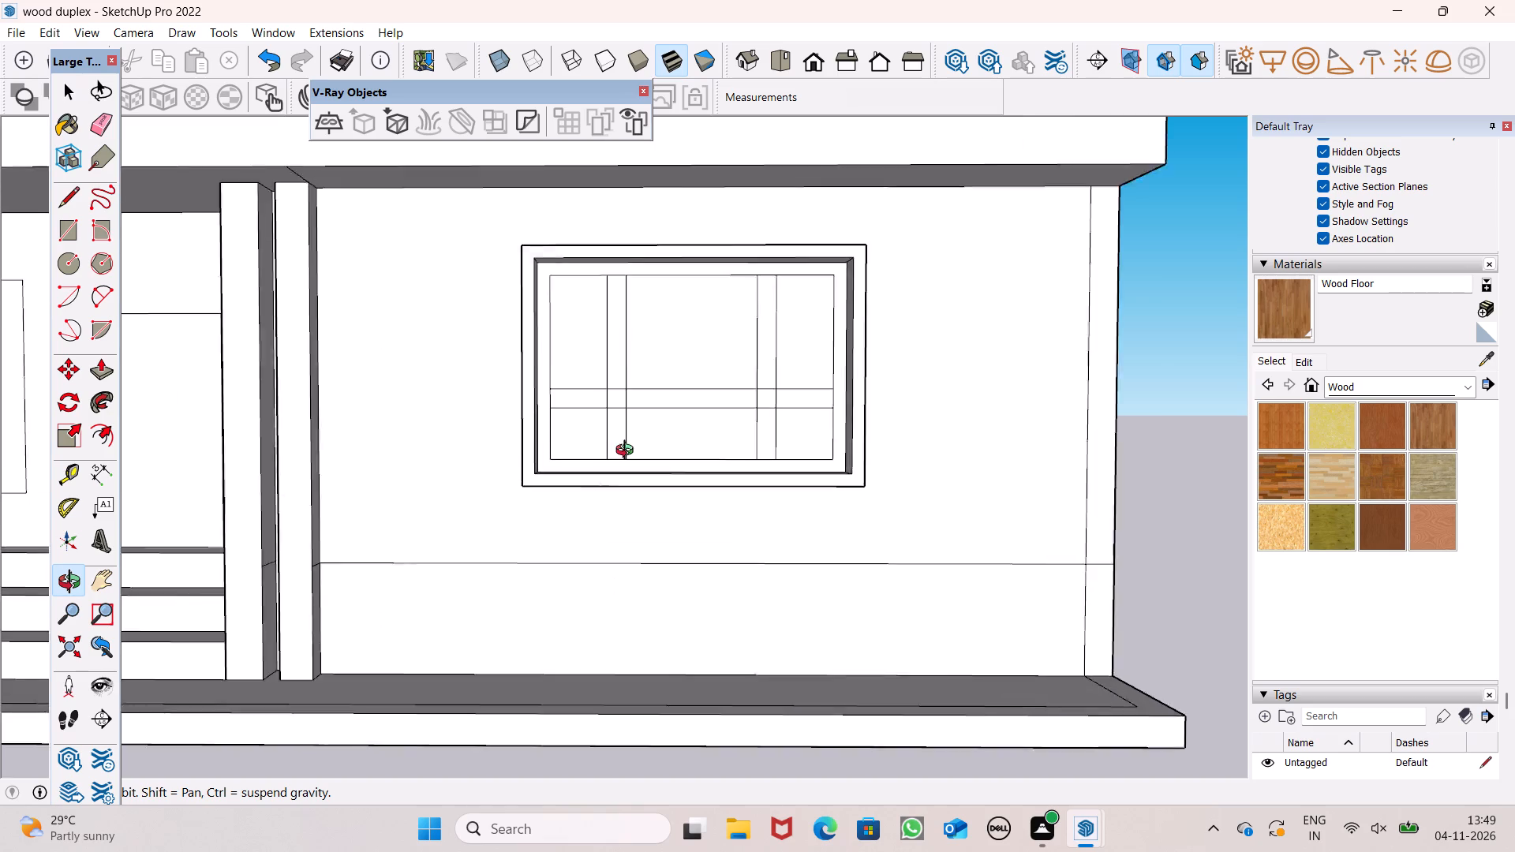
scroll(628, 452, "up", 2)
left_click_drag(627, 451, 636, 513, "shift")
scroll(636, 452, "up", 2)
left_click(635, 452, "shift")
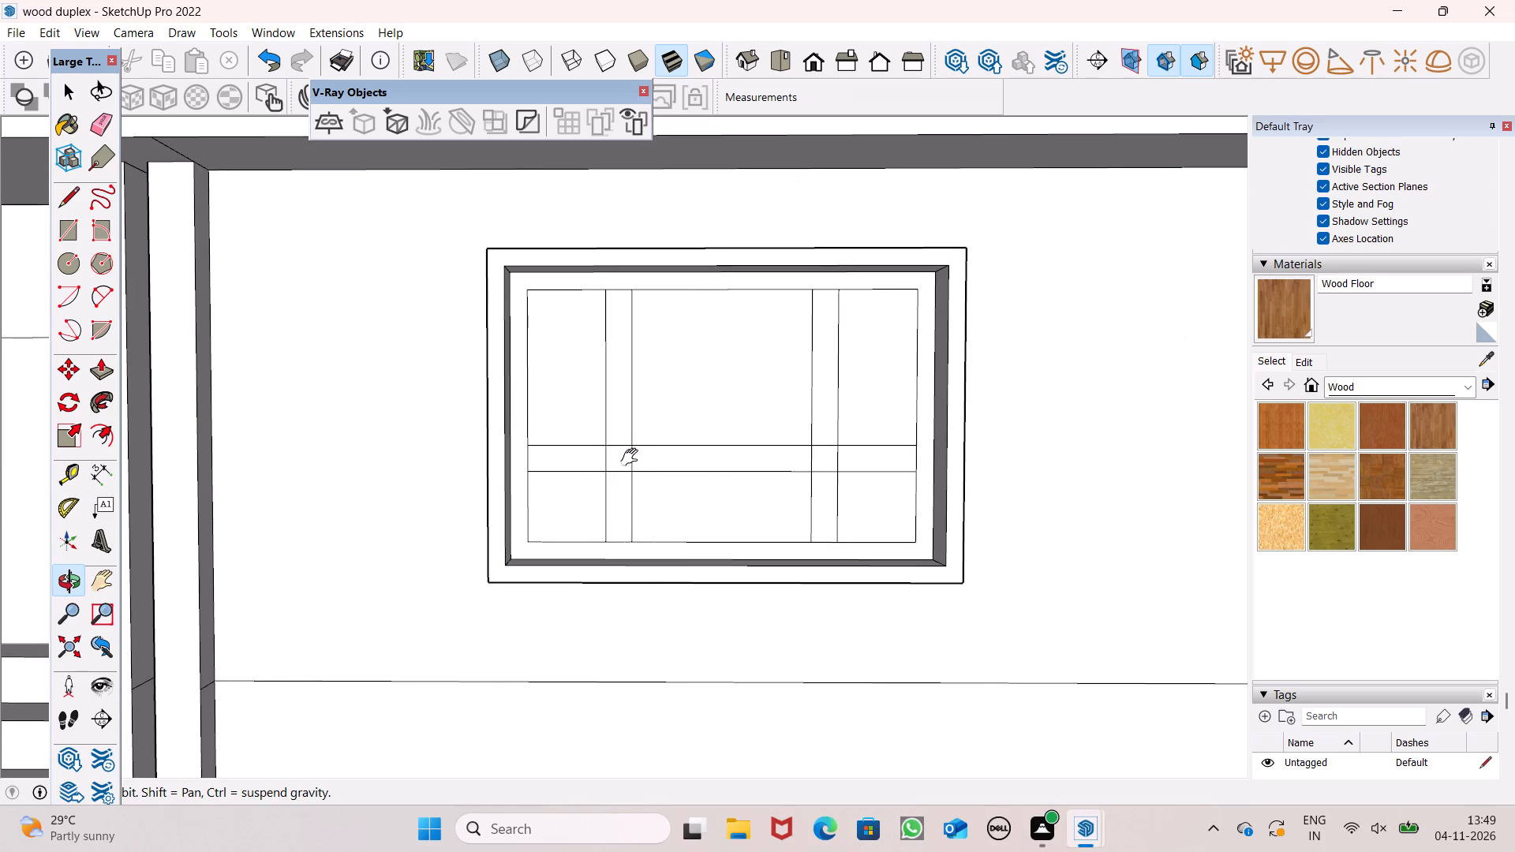
left_click(633, 460, "shift")
left_click_drag(617, 469, 596, 480, "shift")
left_click(596, 480, "shift")
key("e")
left_click_drag(554, 458, 561, 503)
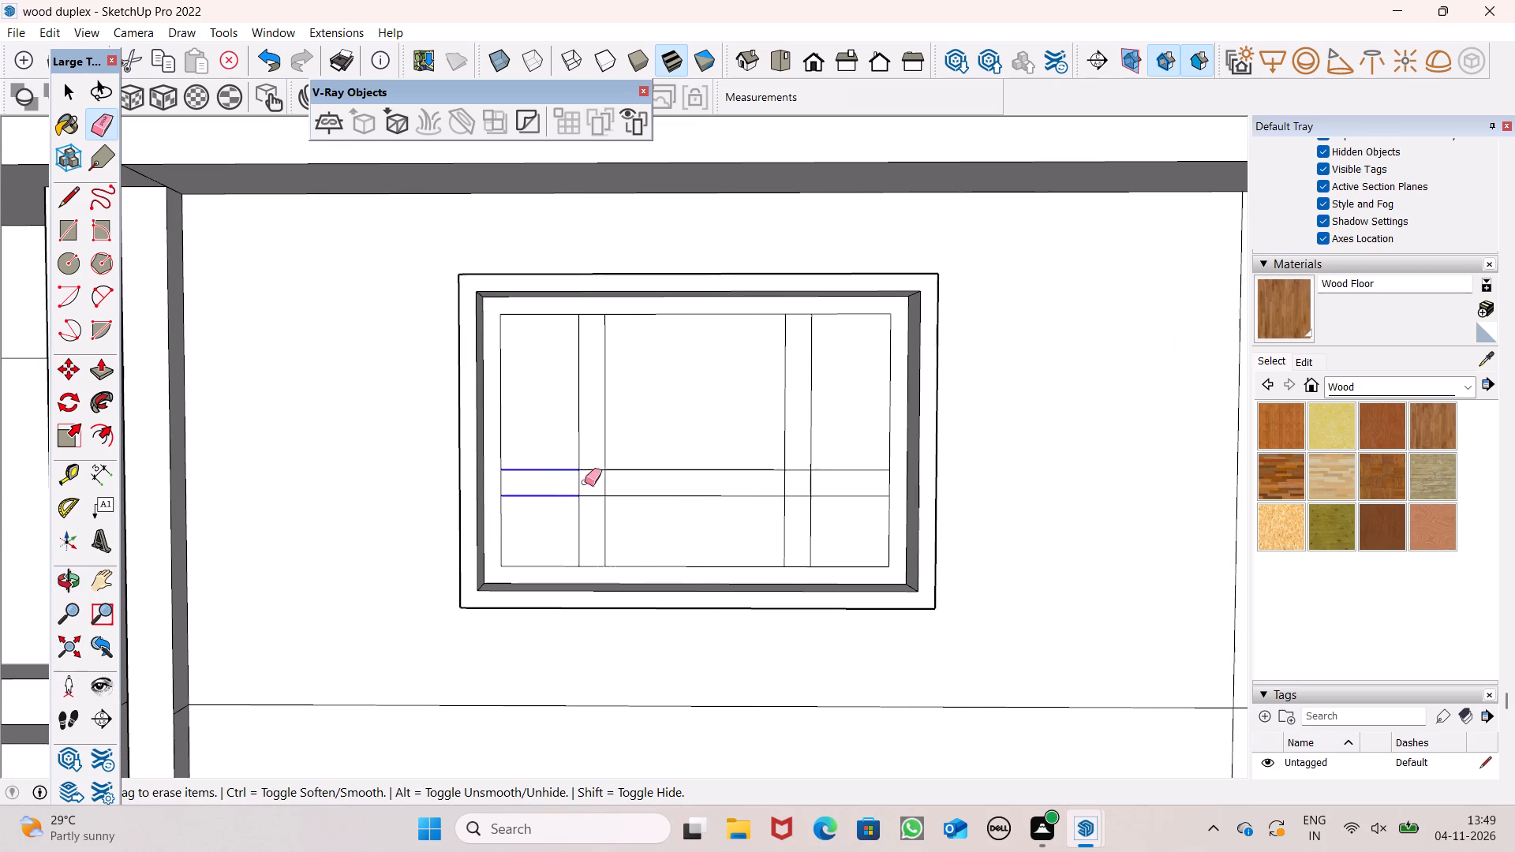
scroll(593, 479, "up", 2)
left_click_drag(592, 461, 594, 503)
left_click(605, 483)
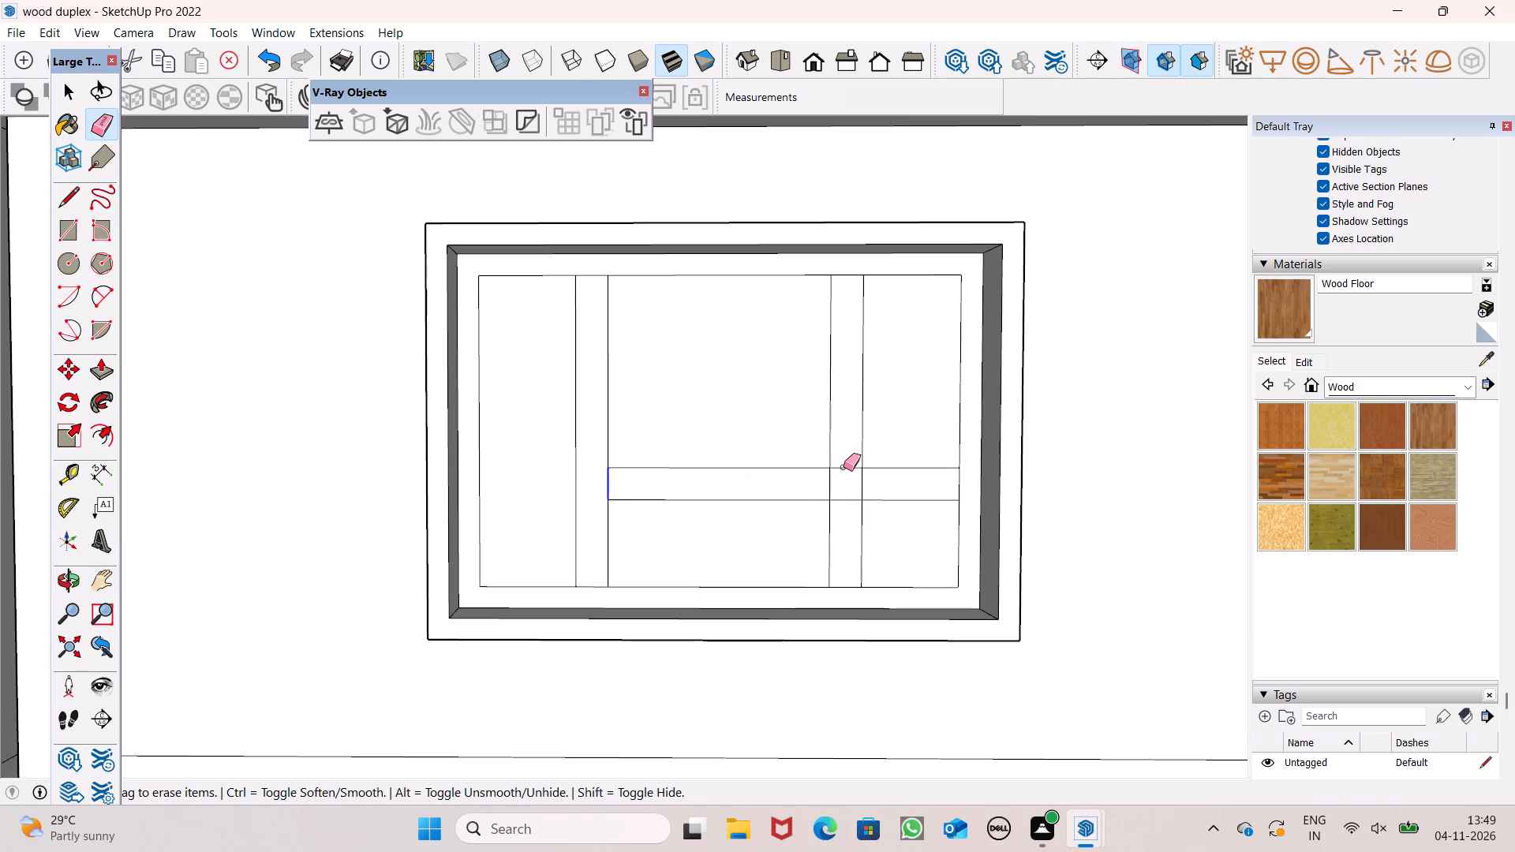
Erase the horizontal strip's lines in the right bay and the edges where it crosses the right vertical strip.
left_click_drag(845, 457, 838, 512)
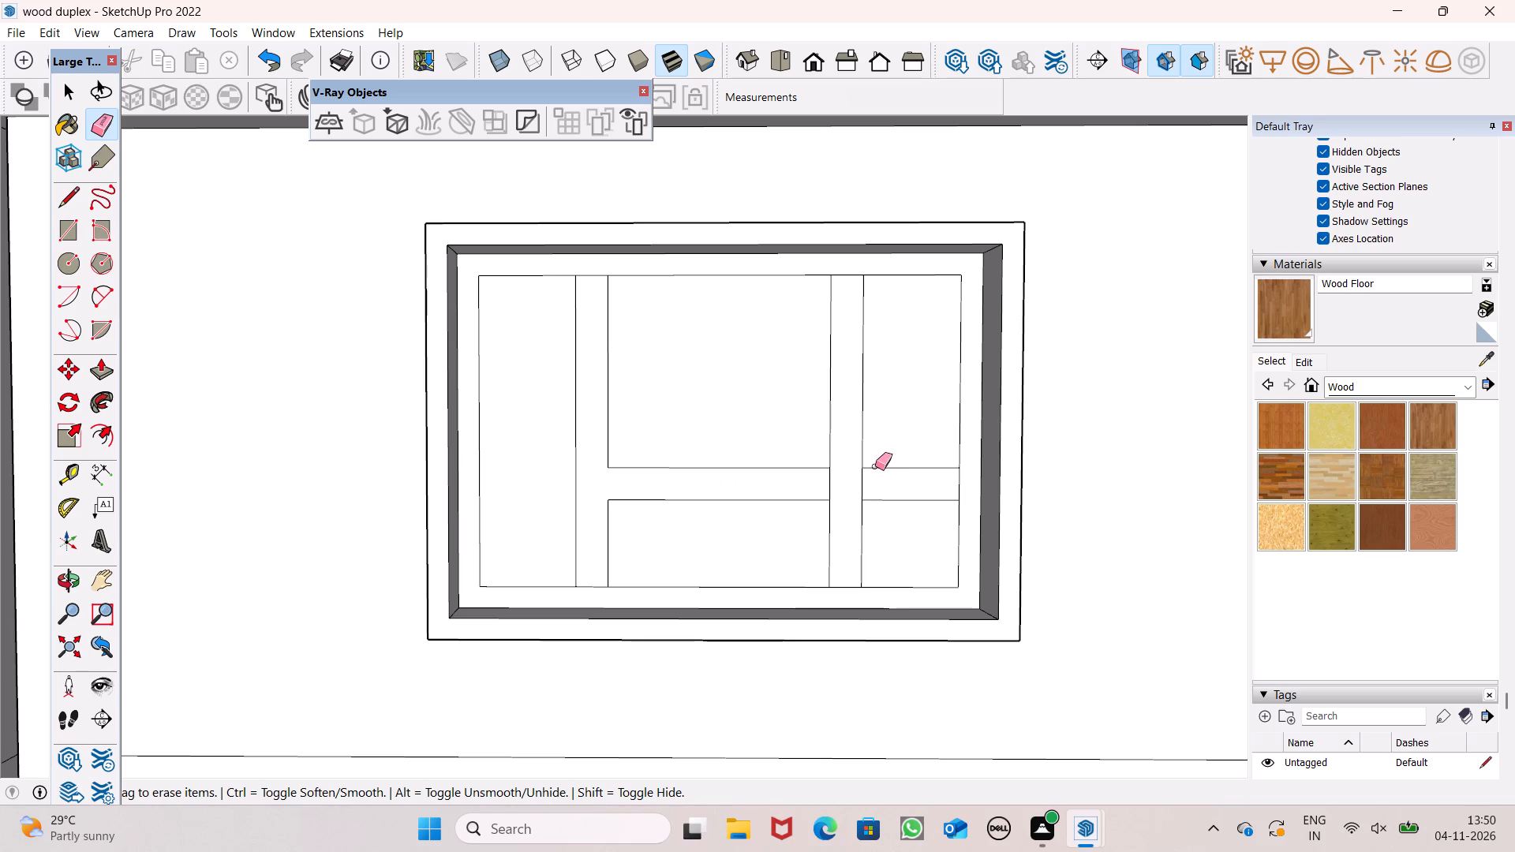
left_click_drag(893, 450, 898, 501)
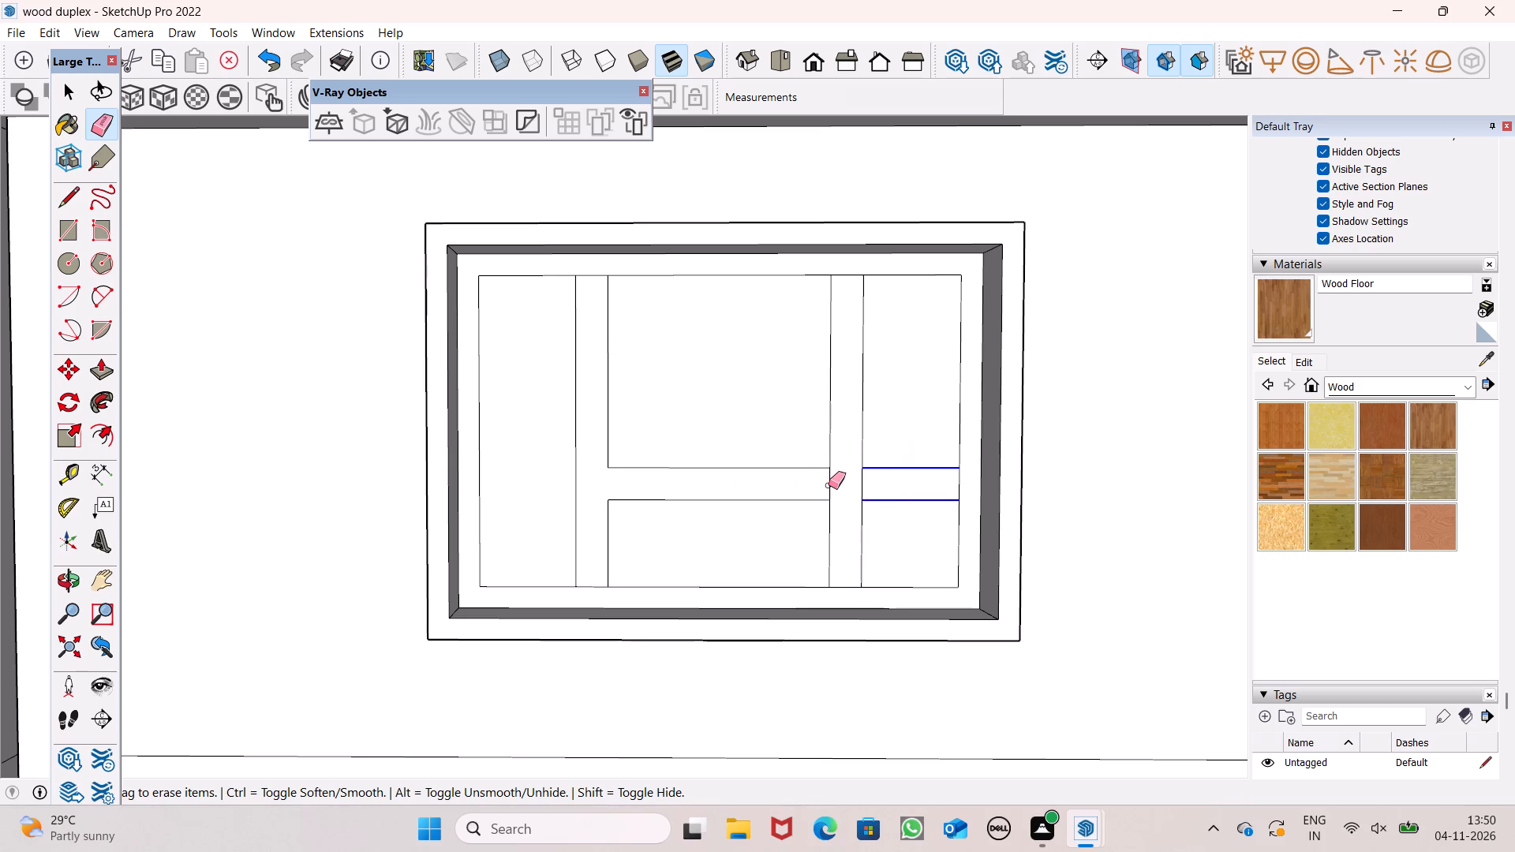
left_click(829, 484)
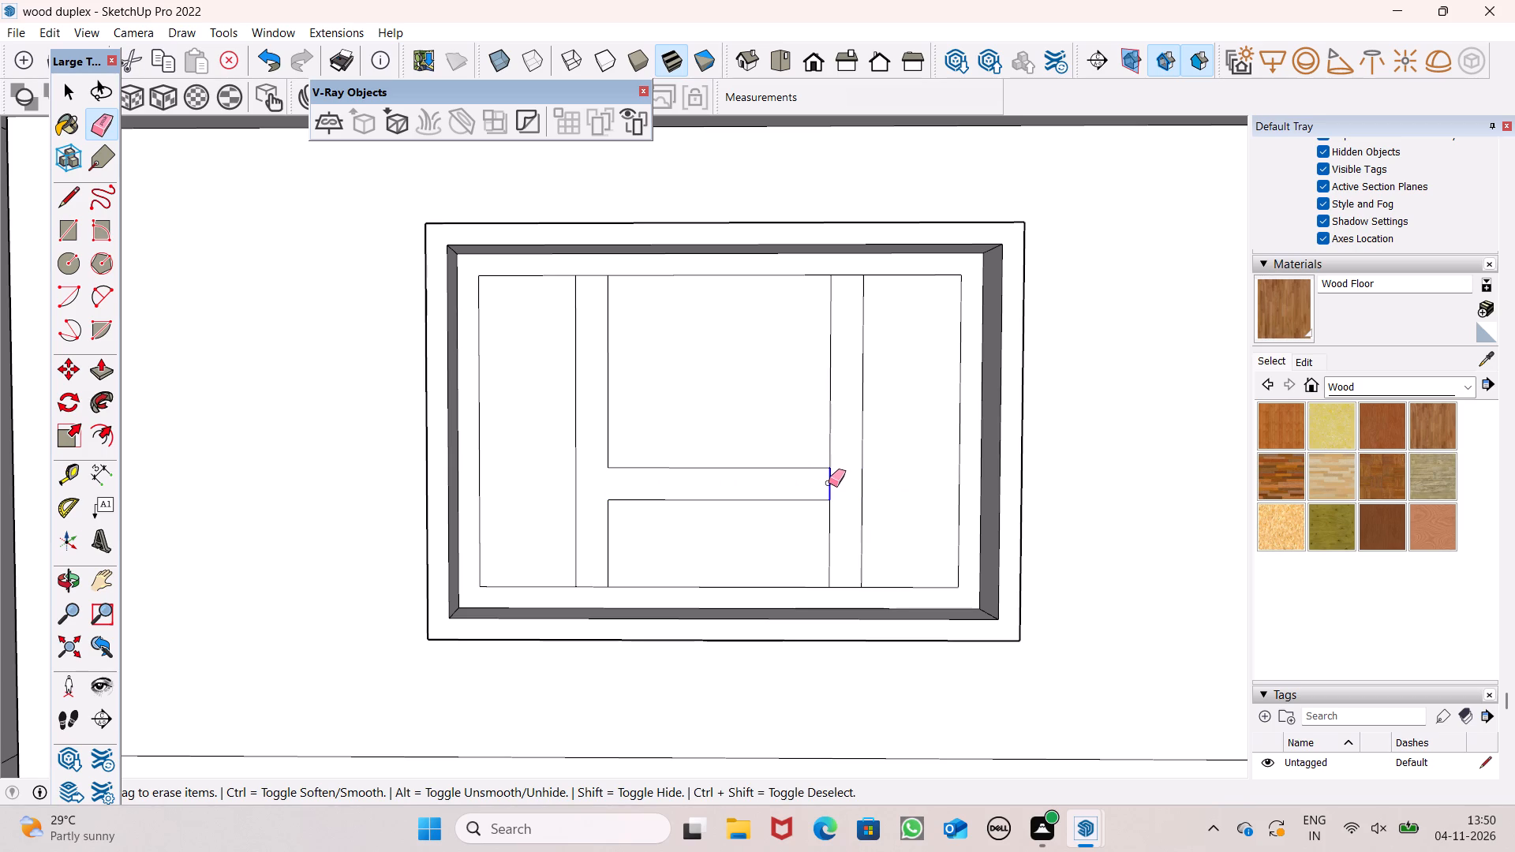
key("space")
Push the ground-floor window's upper middle pane back about 2 7/16" to open it through the thin panel.
type("o")
left_click_drag(770, 530, 847, 566)
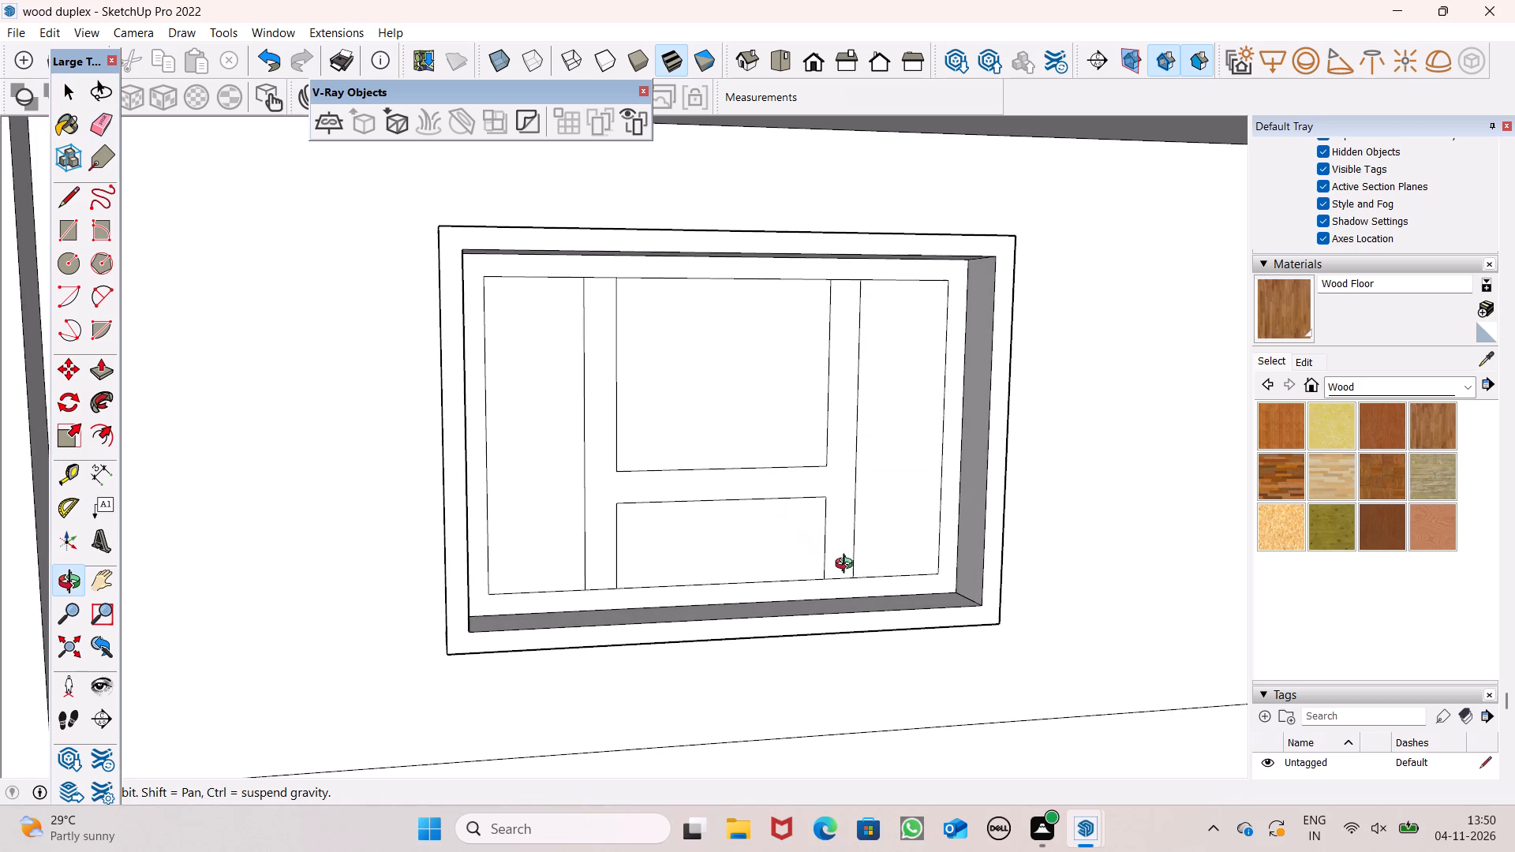
left_click_drag(847, 566, 851, 566)
left_click_drag(798, 511, 806, 549, "shift")
left_click_drag(804, 551, 782, 549)
left_click_drag(779, 549, 769, 554, "shift")
key("p")
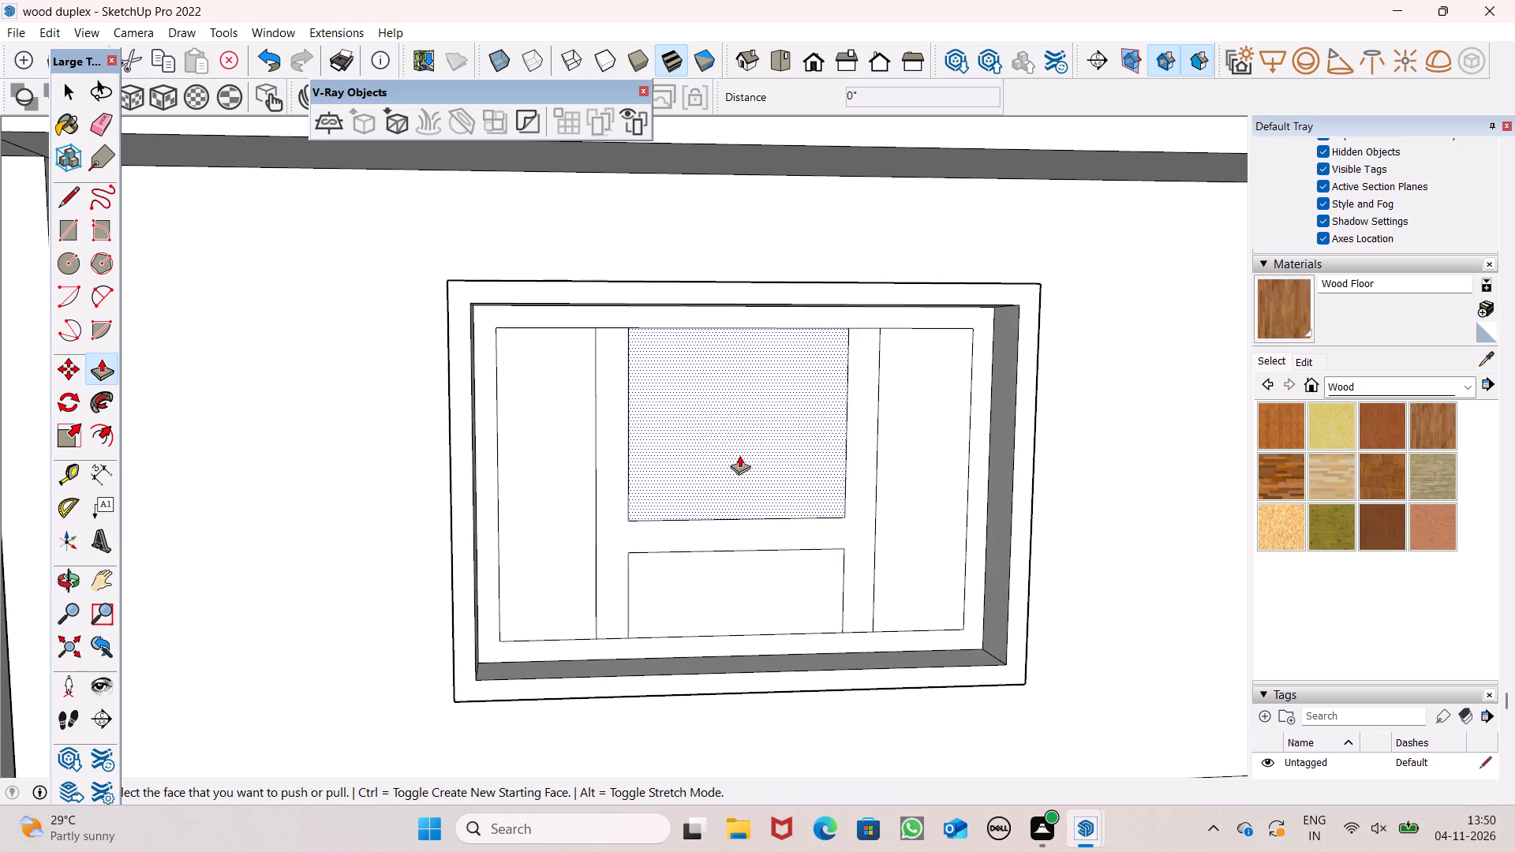
scroll(739, 454, "up", 6)
left_click(739, 454)
left_click(701, 398)
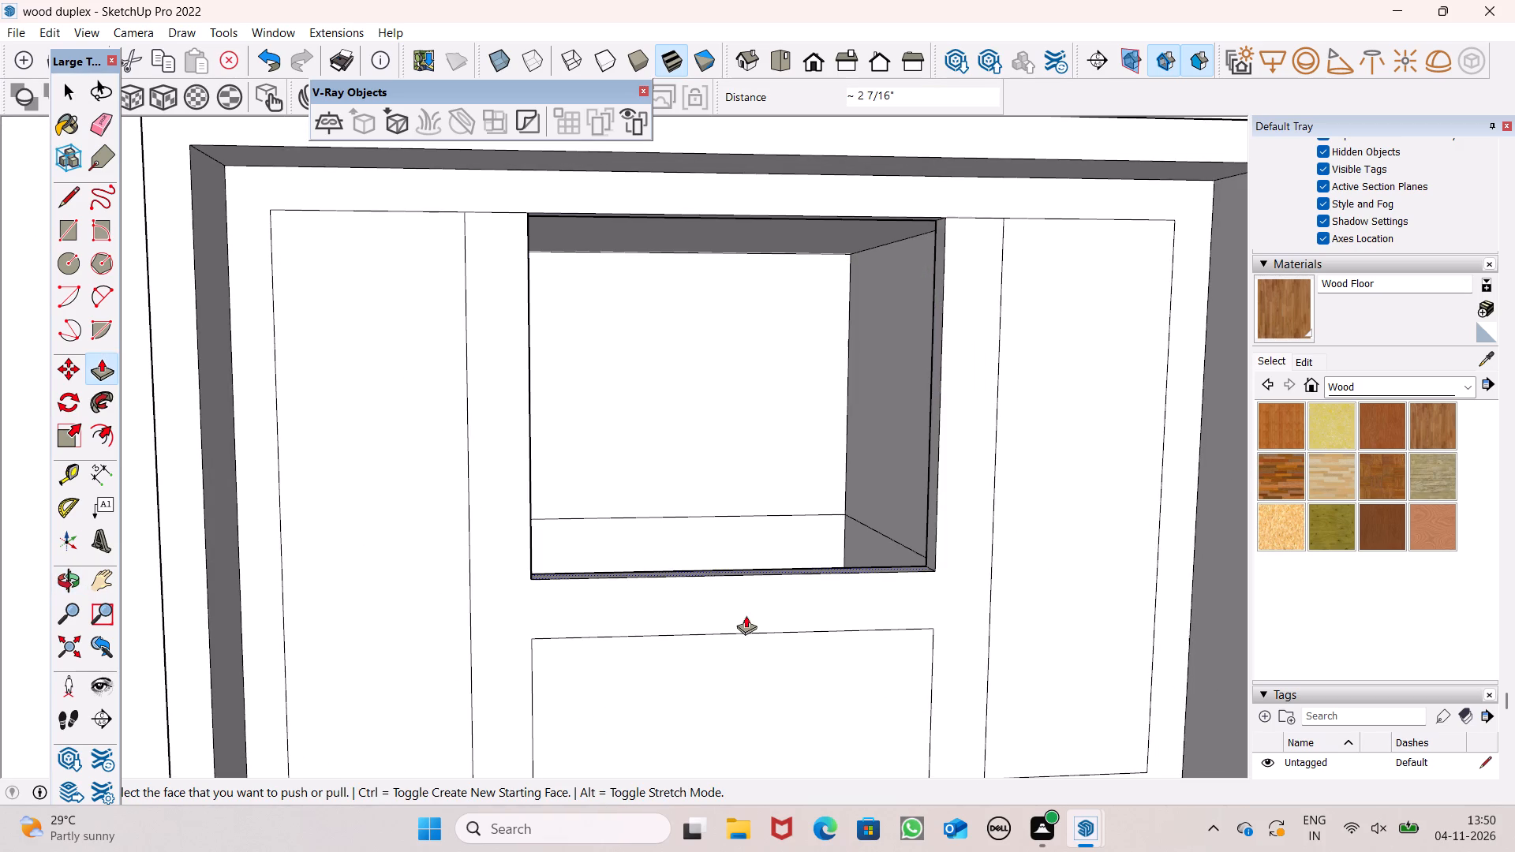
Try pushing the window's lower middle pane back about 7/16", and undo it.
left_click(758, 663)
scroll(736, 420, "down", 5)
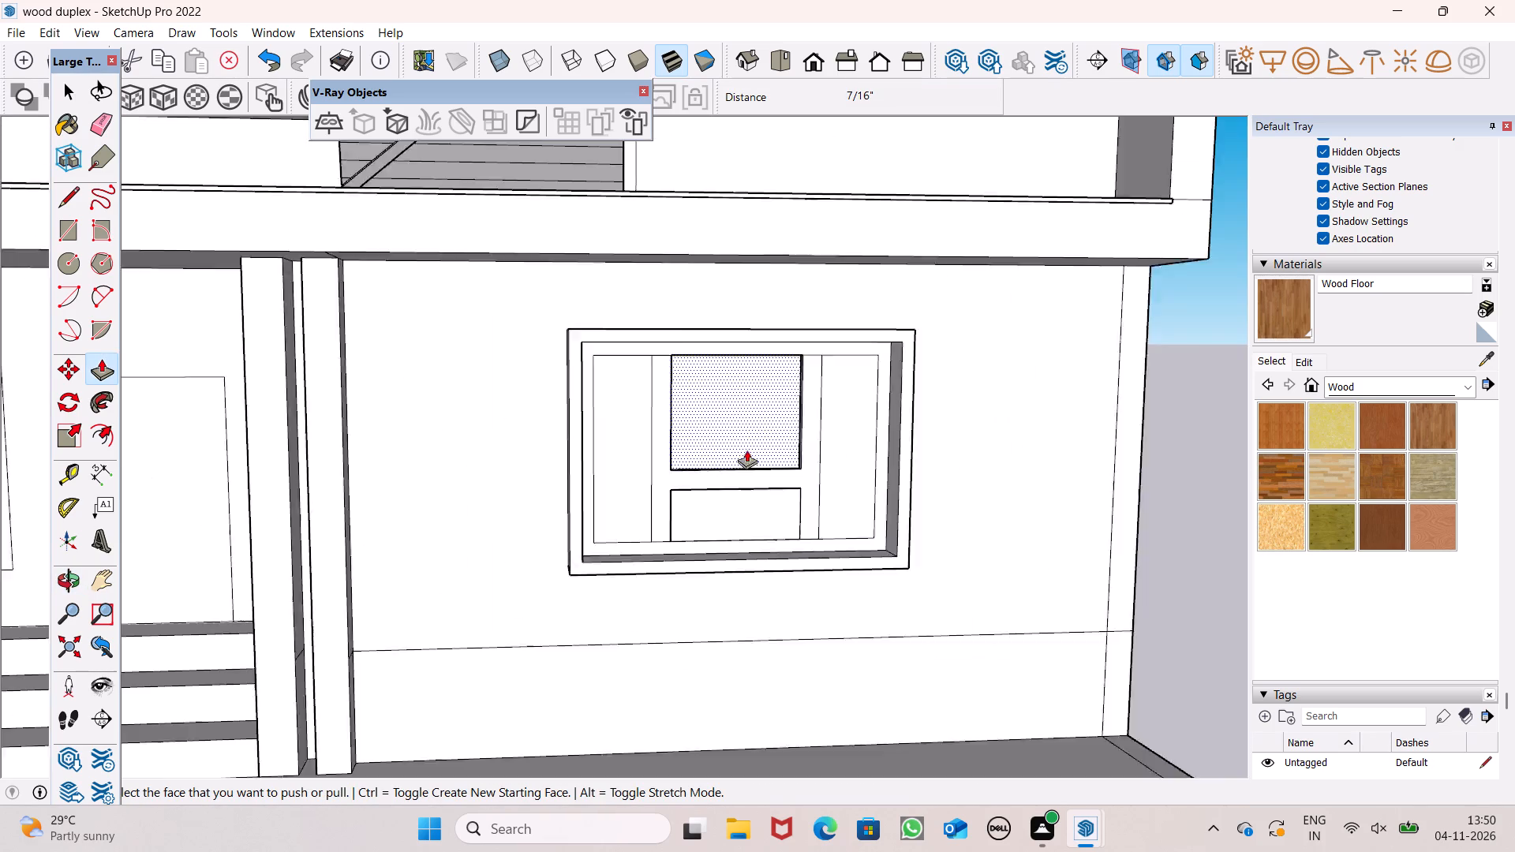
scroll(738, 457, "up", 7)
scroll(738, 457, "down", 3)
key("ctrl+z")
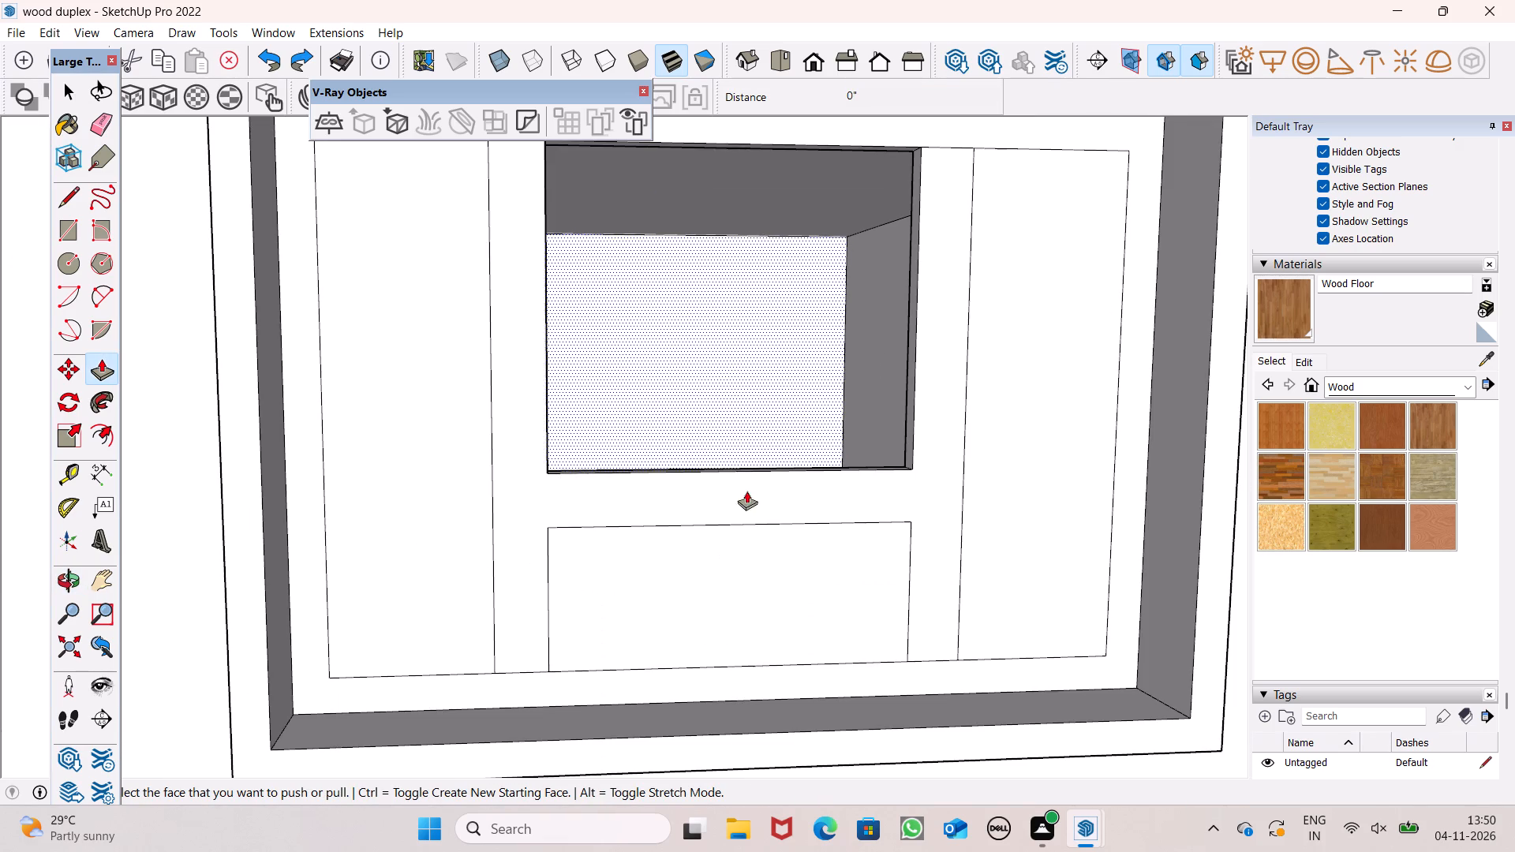
Push the window's lower middle pane back about 2 7/16" to open it through the panel.
left_click(770, 557)
scroll(854, 356, "up", 3)
scroll(854, 356, "down", 1)
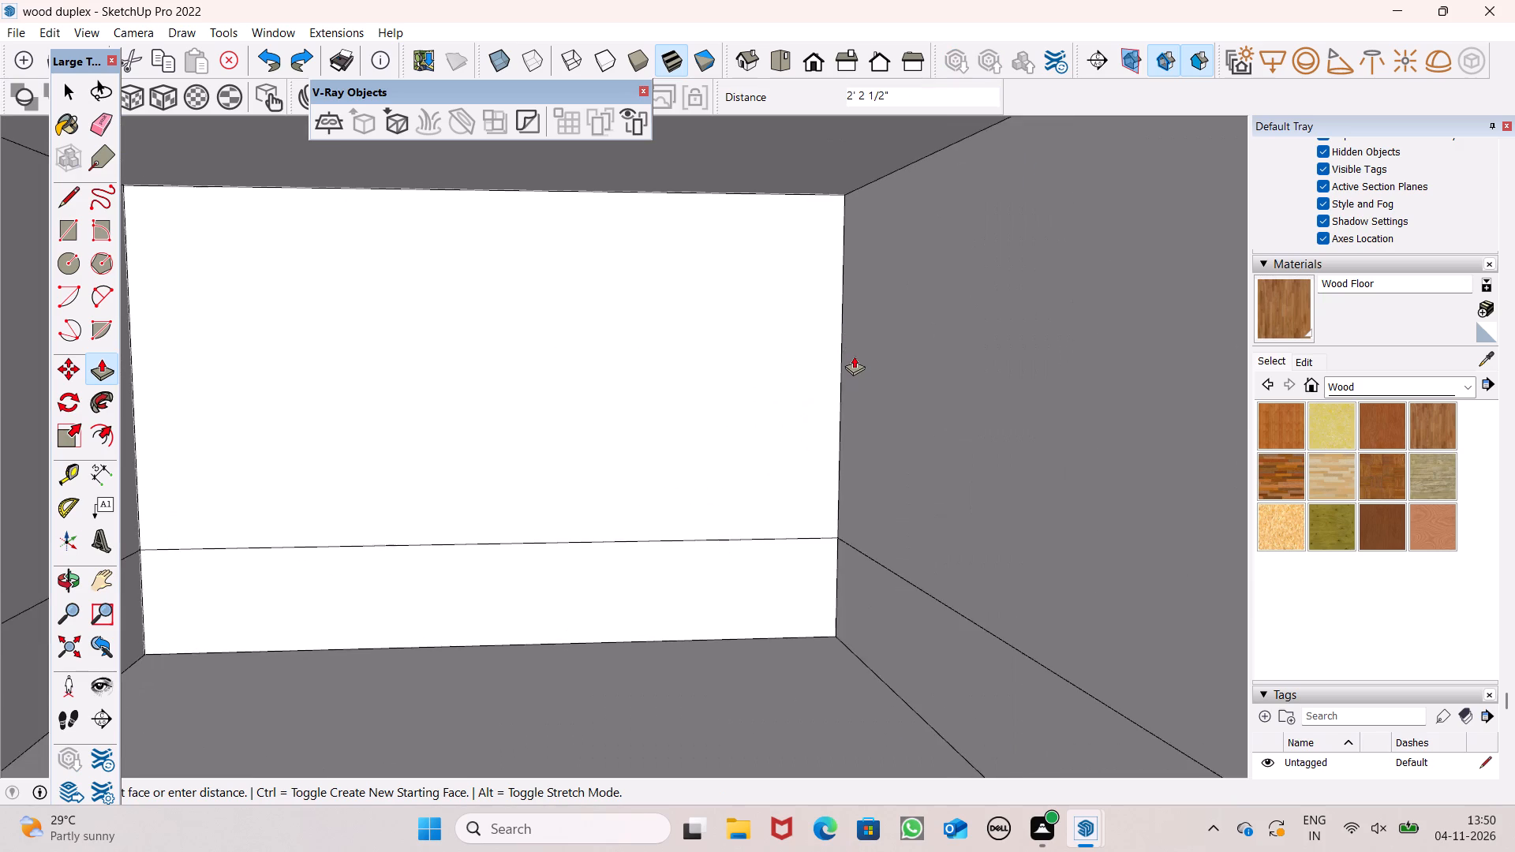
left_click(1092, 363)
Push the window's tall right pane back about 2 7/16", matching the depth of the middle opening.
scroll(961, 328, "down", 6)
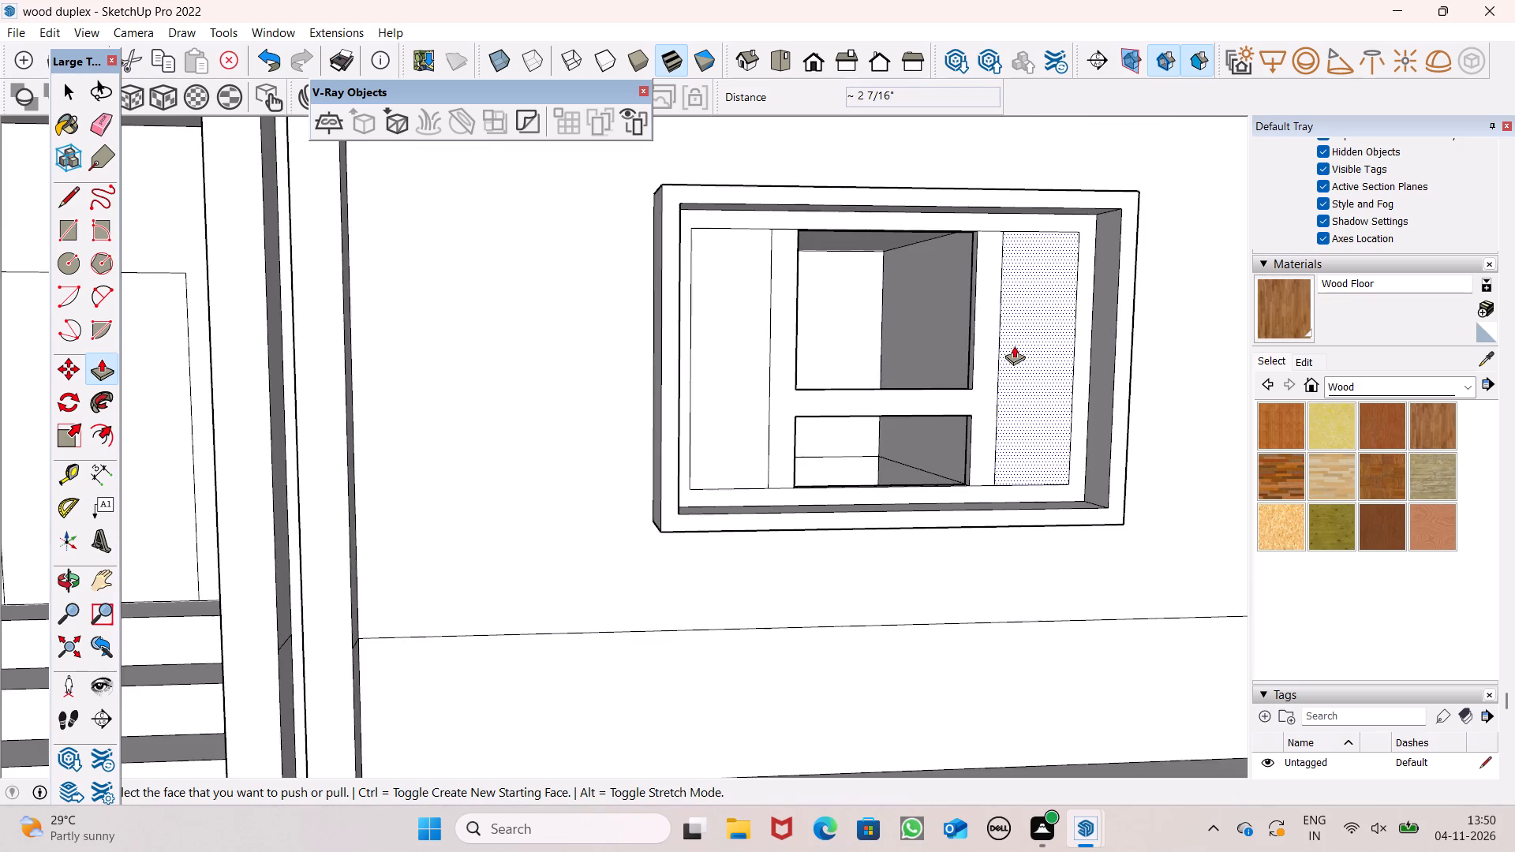
scroll(1014, 346, "up", 4)
left_click(1015, 345)
scroll(1016, 345, "up", 4)
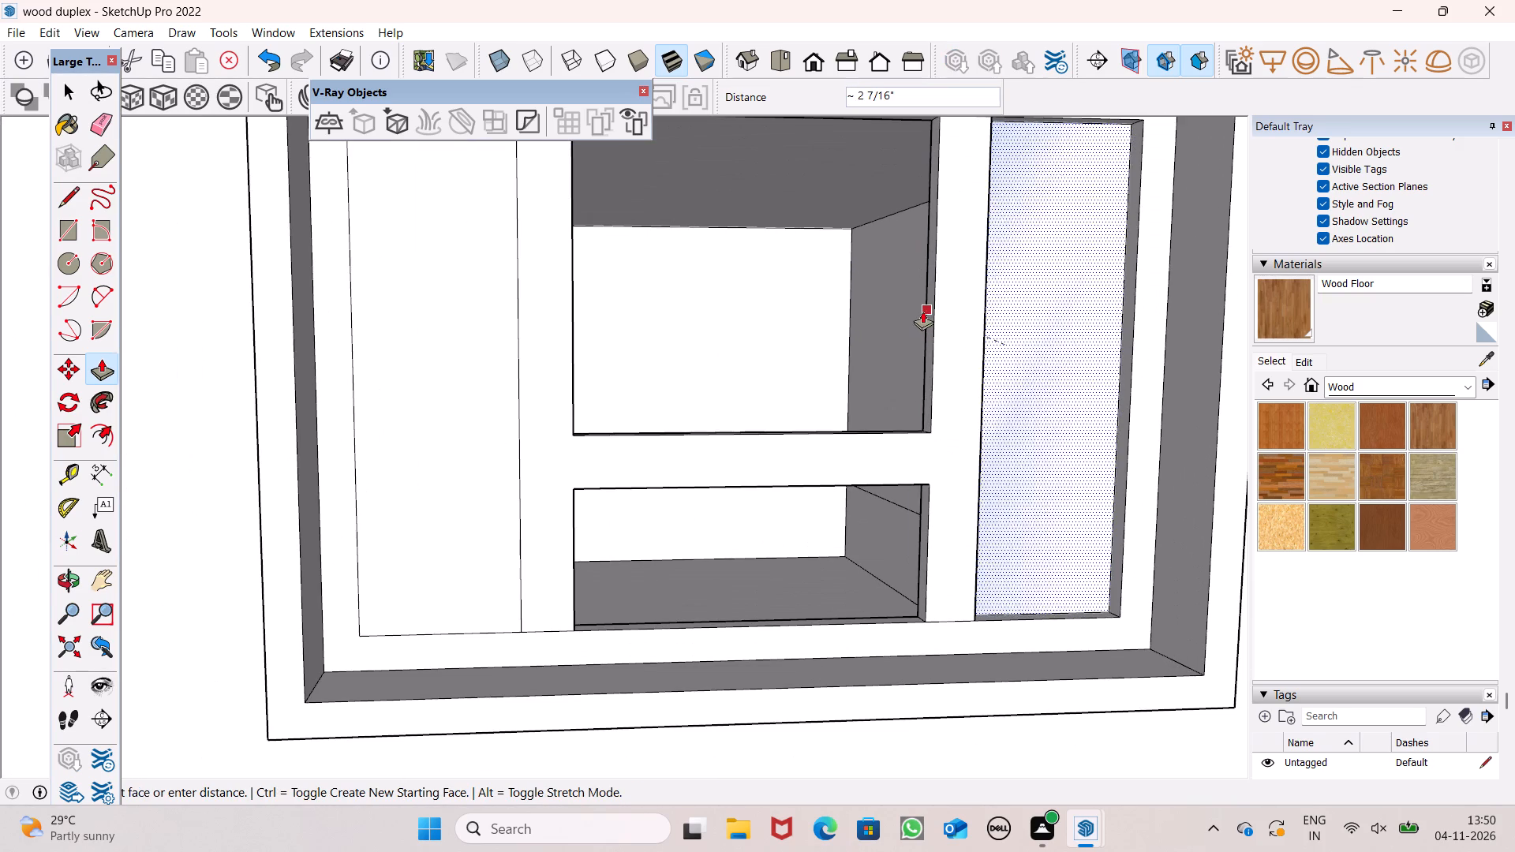
scroll(922, 296, "up", 2)
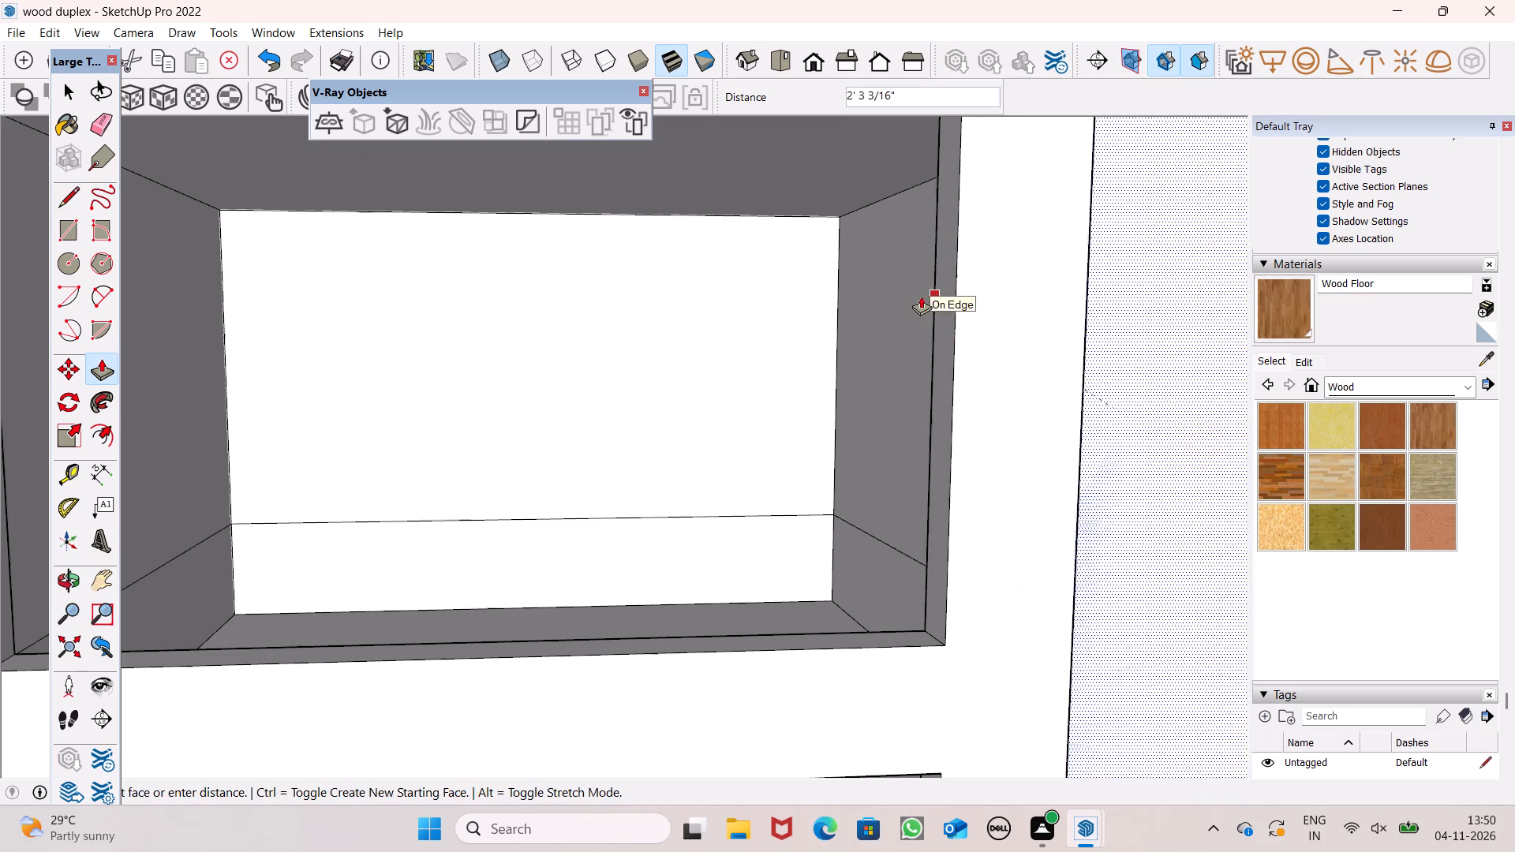
left_click(932, 279)
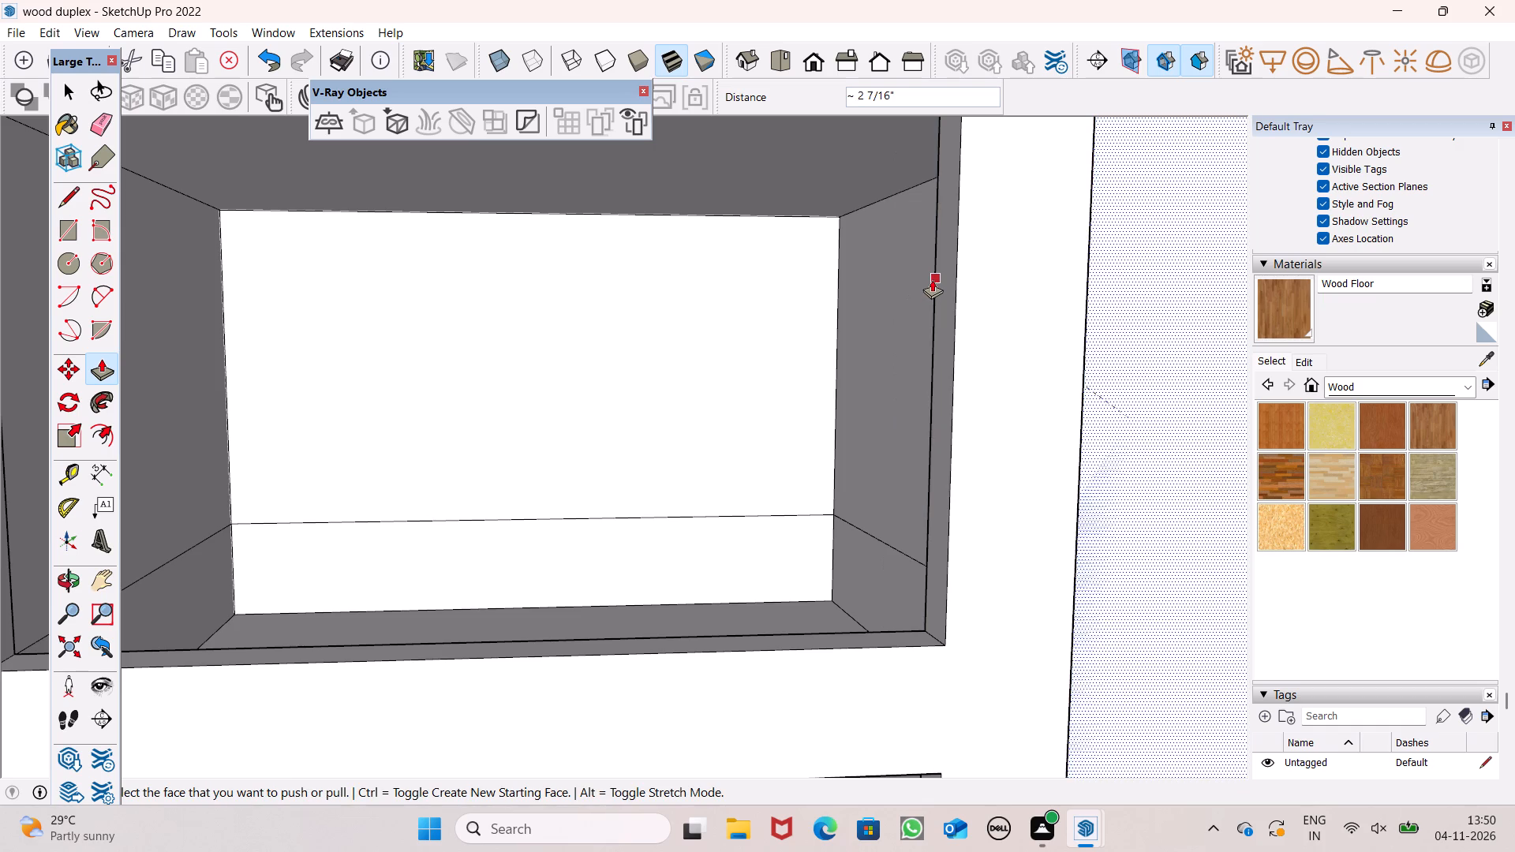
Push the window's tall left pane back through the thin panel to open it like the other panes.
scroll(932, 279, "down", 9)
scroll(606, 312, "up", 6)
left_click(606, 311)
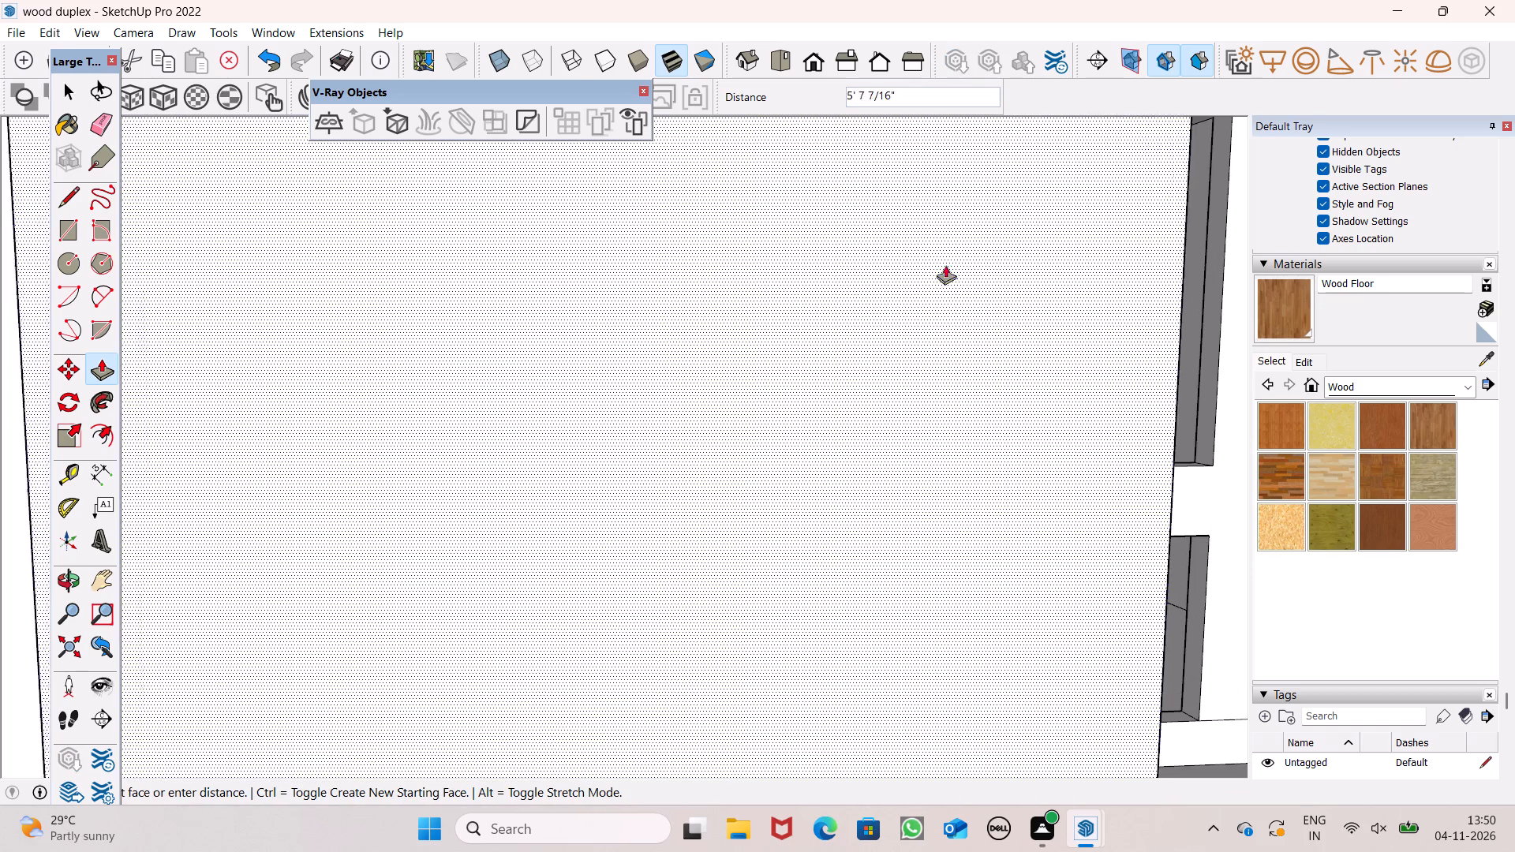
left_click(559, 316)
key("space")
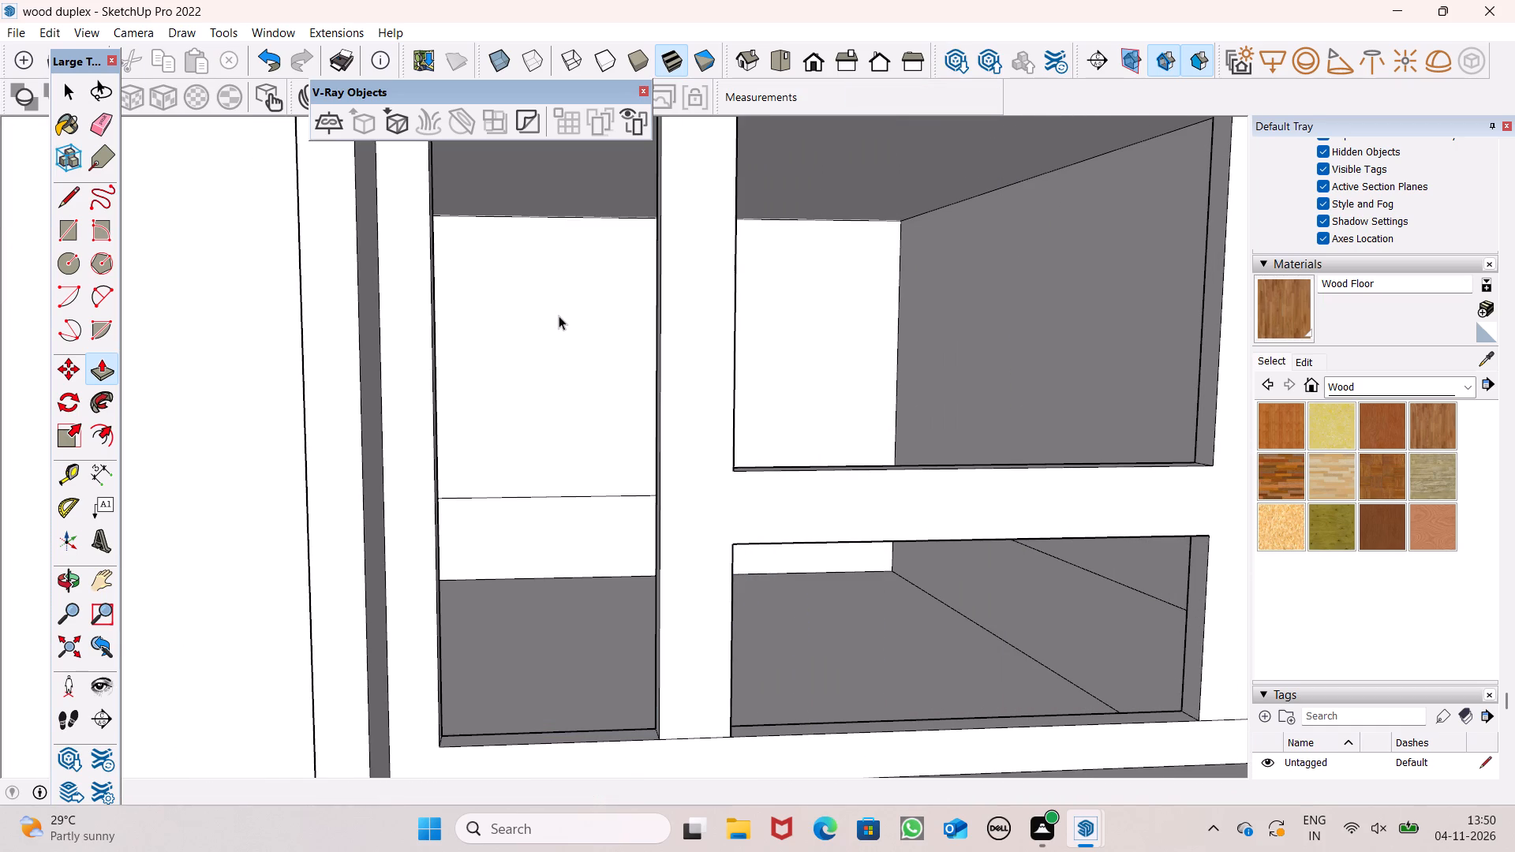
type("o")
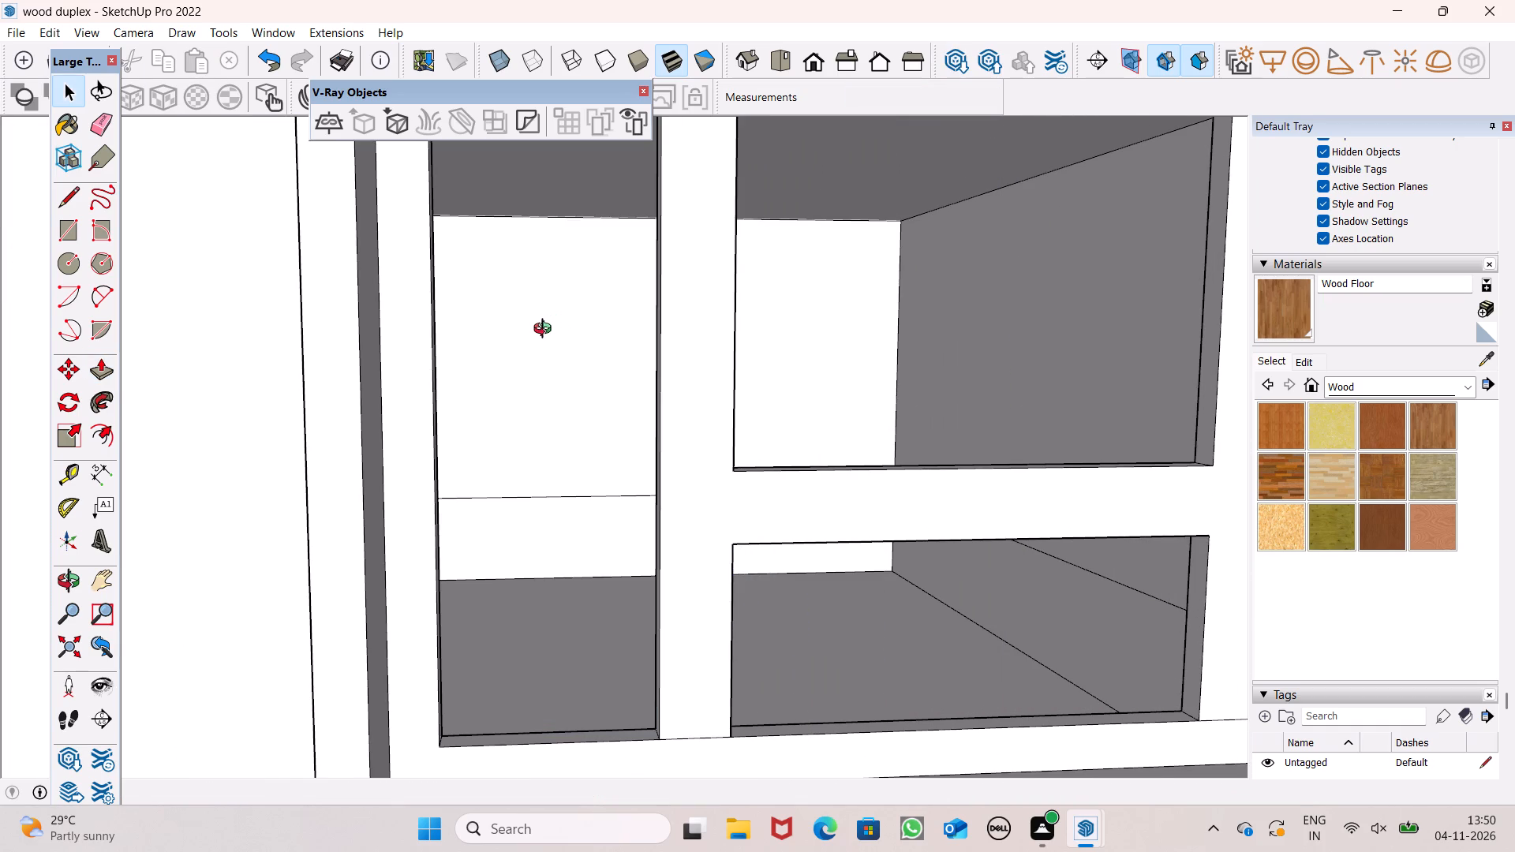